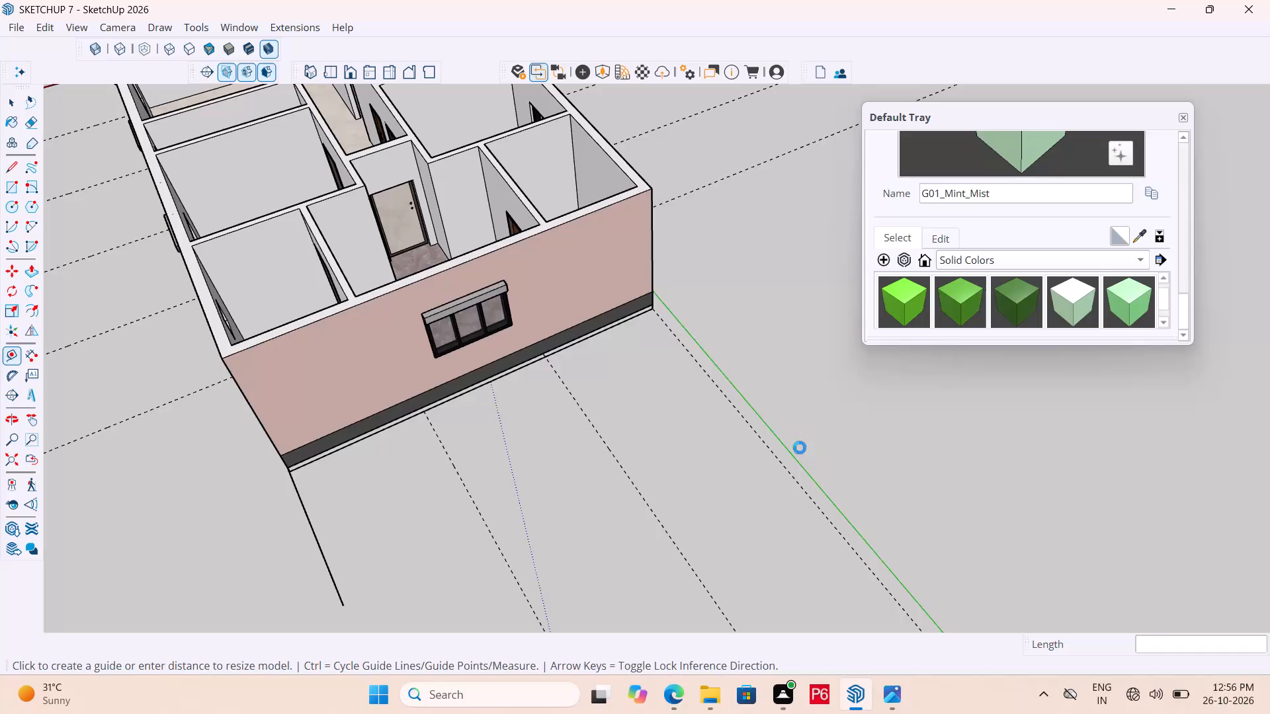
Save the model.
{"action": "key", "text": "ctrl+s"}
{"action": "key", "text": "ctrl+s"}
{"action": "key", "text": "ctrl+s"}
{"action": "key", "text": "ctrl+s"}
{"action": "key", "text": "ctrl+s"}
{"action": "key", "text": "ctrl+s"}
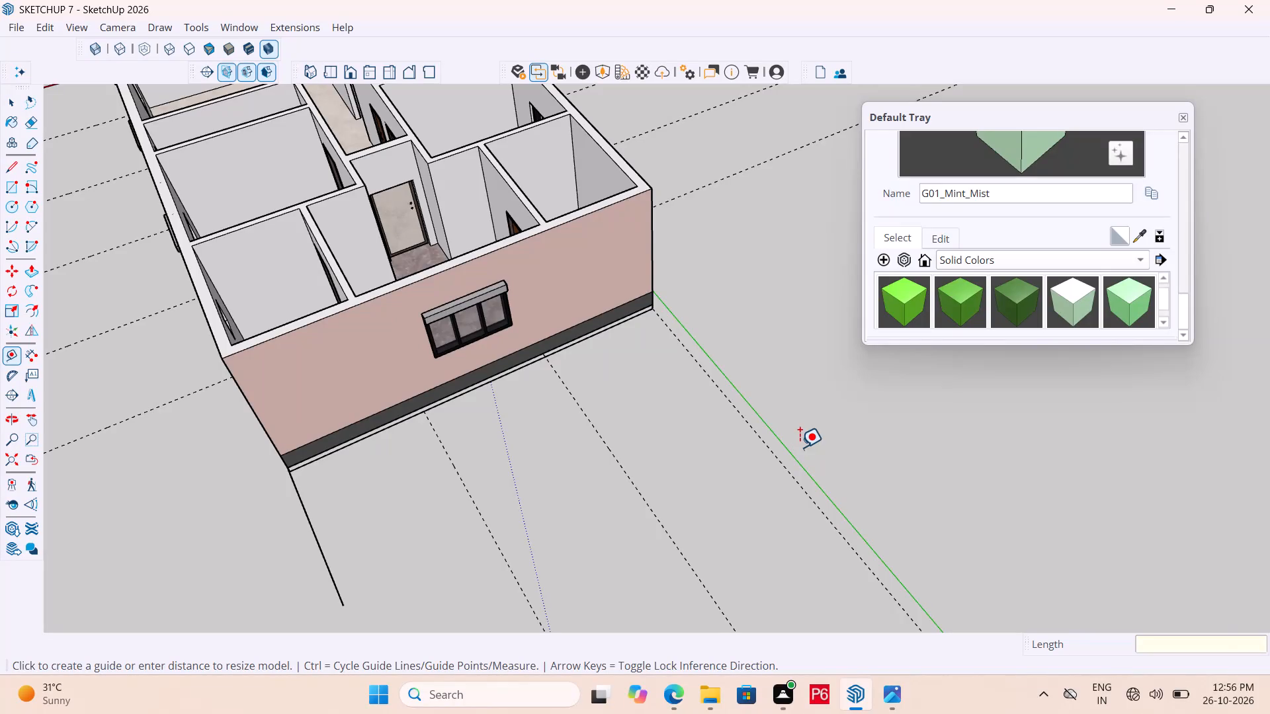
Place a guide along the line drawn outward from the slab's rear corner, parallel to the neighbouring lengthwise guides.
{"action": "scroll", "coordinate": [863, 451], "scroll_direction": "down", "scroll_amount": 1}
{"action": "scroll", "coordinate": [774, 461], "scroll_direction": "down", "scroll_amount": 2}
{"action": "scroll", "coordinate": [450, 422], "scroll_direction": "up", "scroll_amount": 4}
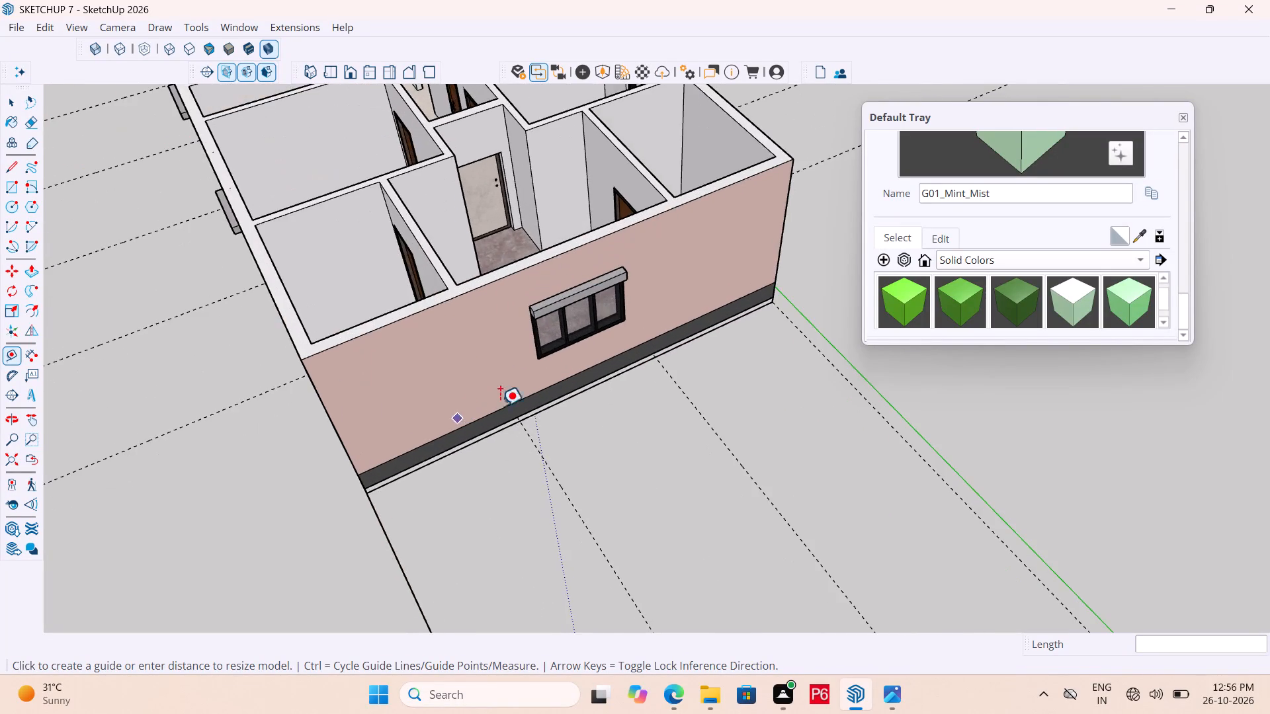
{"action": "scroll", "coordinate": [837, 342], "scroll_direction": "down", "scroll_amount": 4}
{"action": "scroll", "coordinate": [677, 488], "scroll_direction": "up", "scroll_amount": 4}
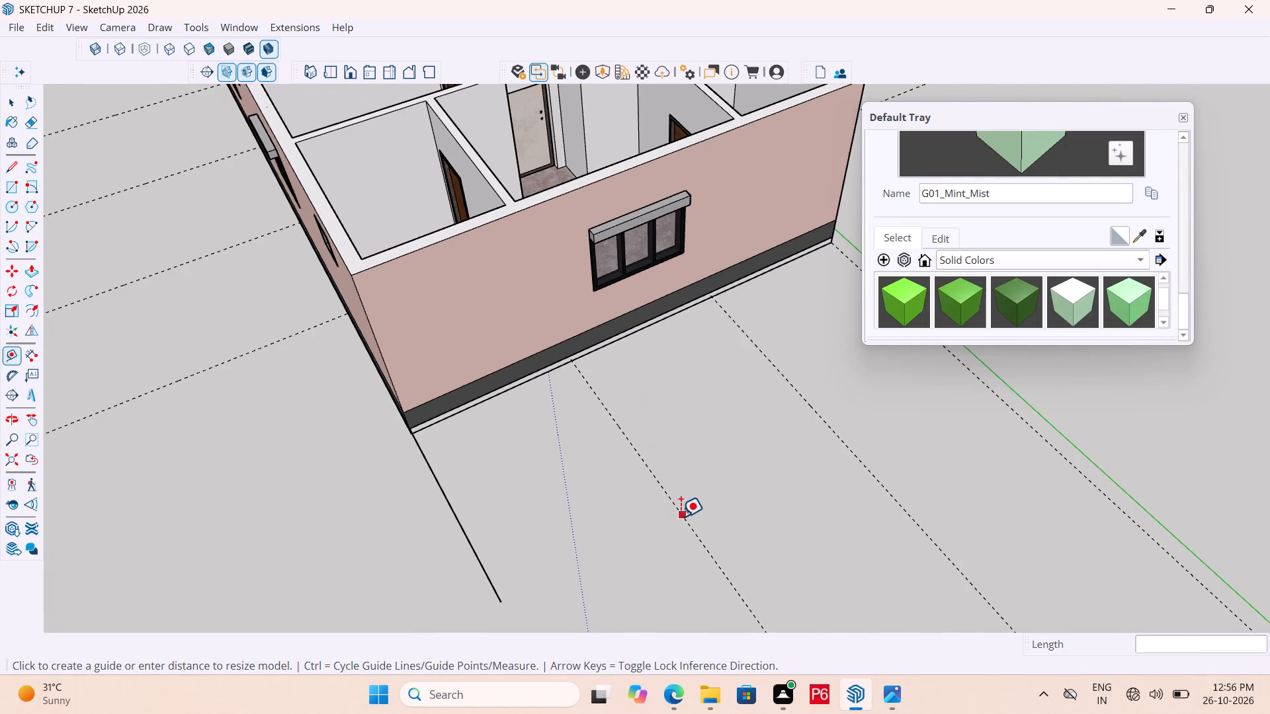
{"action": "left_click", "coordinate": [681, 517]}
{"action": "left_click", "coordinate": [497, 598]}
{"action": "scroll", "coordinate": [487, 504], "scroll_direction": "down", "scroll_amount": 8}
{"action": "scroll", "coordinate": [602, 457], "scroll_direction": "down", "scroll_amount": 4}
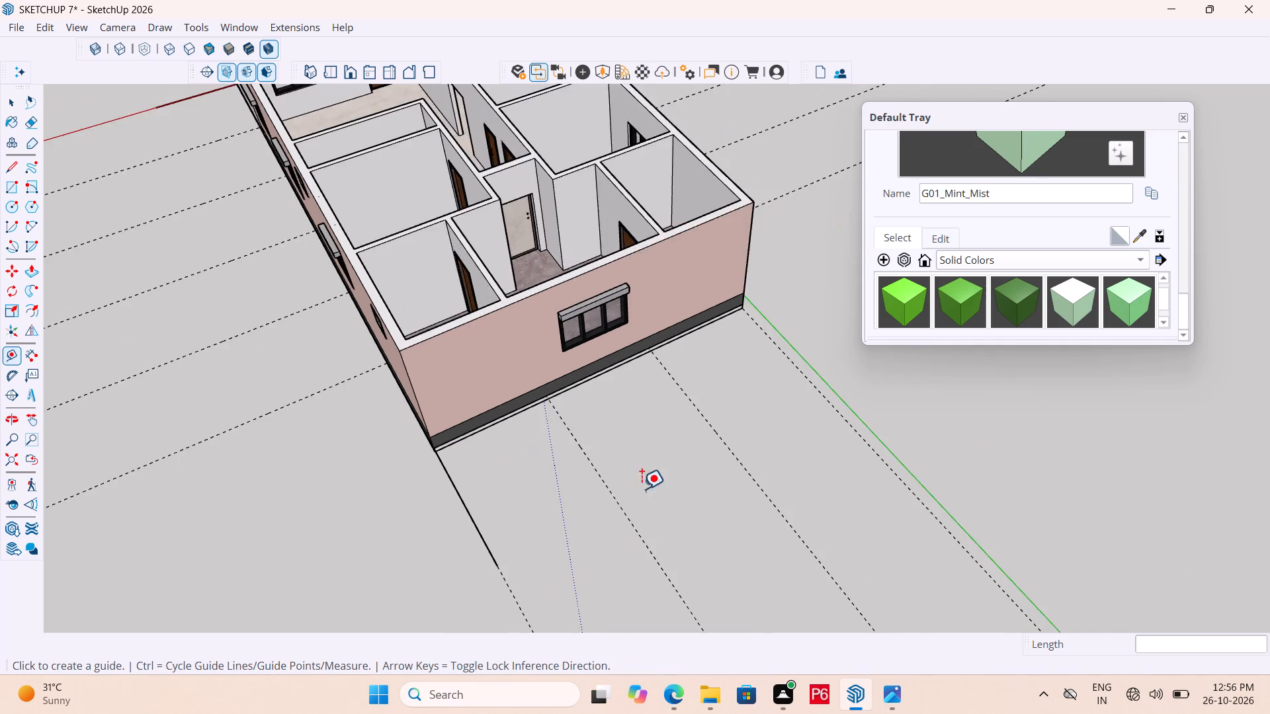
{"action": "scroll", "coordinate": [642, 489], "scroll_direction": "down", "scroll_amount": 8}
Place a guide over the red axis at the slab's front edge, about 10' from the nearest parallel cross guide.
{"action": "middle_click_drag", "start_coordinate": [392, 415], "coordinate": [668, 429]}
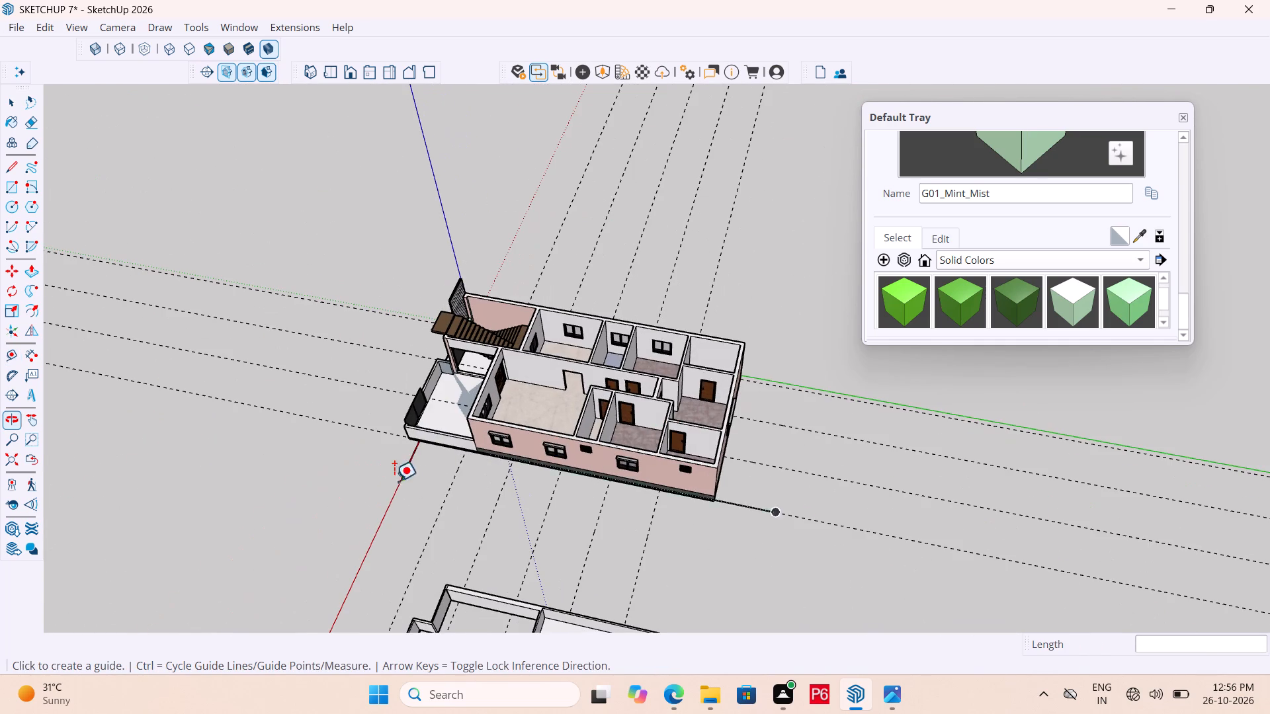
{"action": "left_click", "coordinate": [447, 496]}
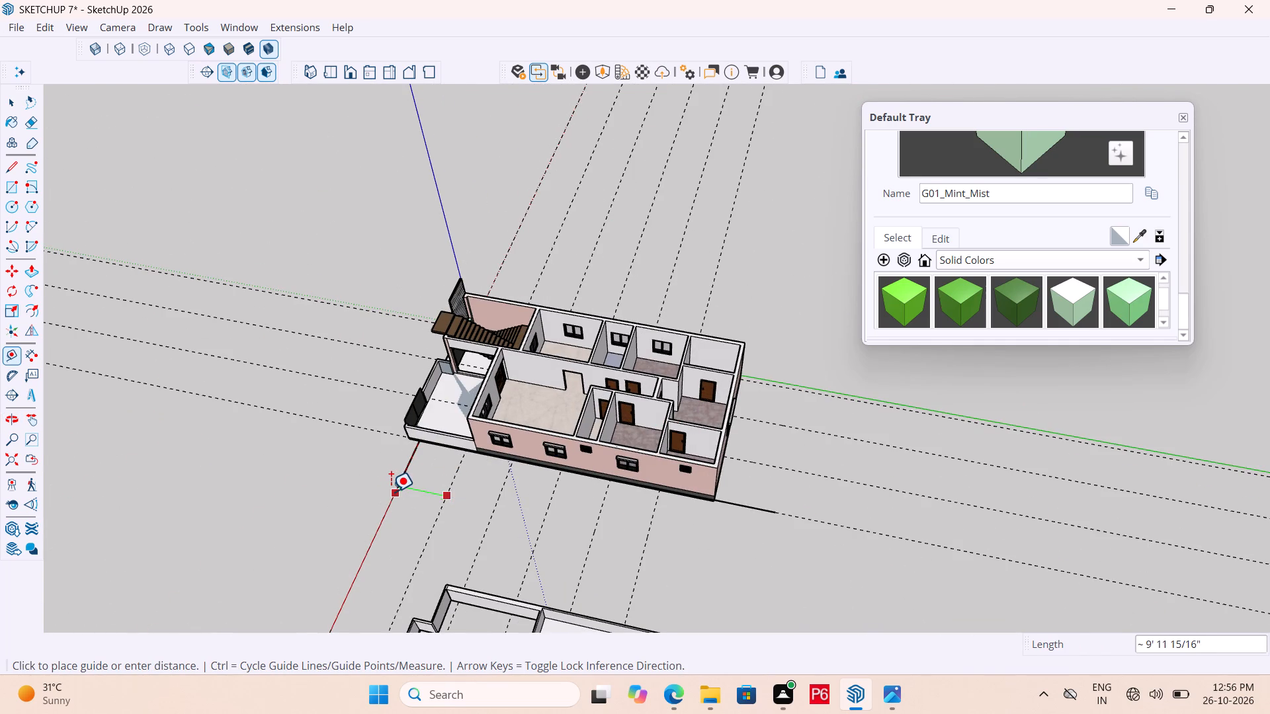
{"action": "left_click", "coordinate": [391, 492]}
{"action": "scroll", "coordinate": [351, 420], "scroll_direction": "down", "scroll_amount": 5}
{"action": "key", "text": "Escape"}
Extend the short line at the base slab's front corner further outward along the red axis.
{"action": "scroll", "coordinate": [409, 362], "scroll_direction": "down", "scroll_amount": 7}
{"action": "middle_click_drag", "start_coordinate": [412, 463], "coordinate": [659, 483]}
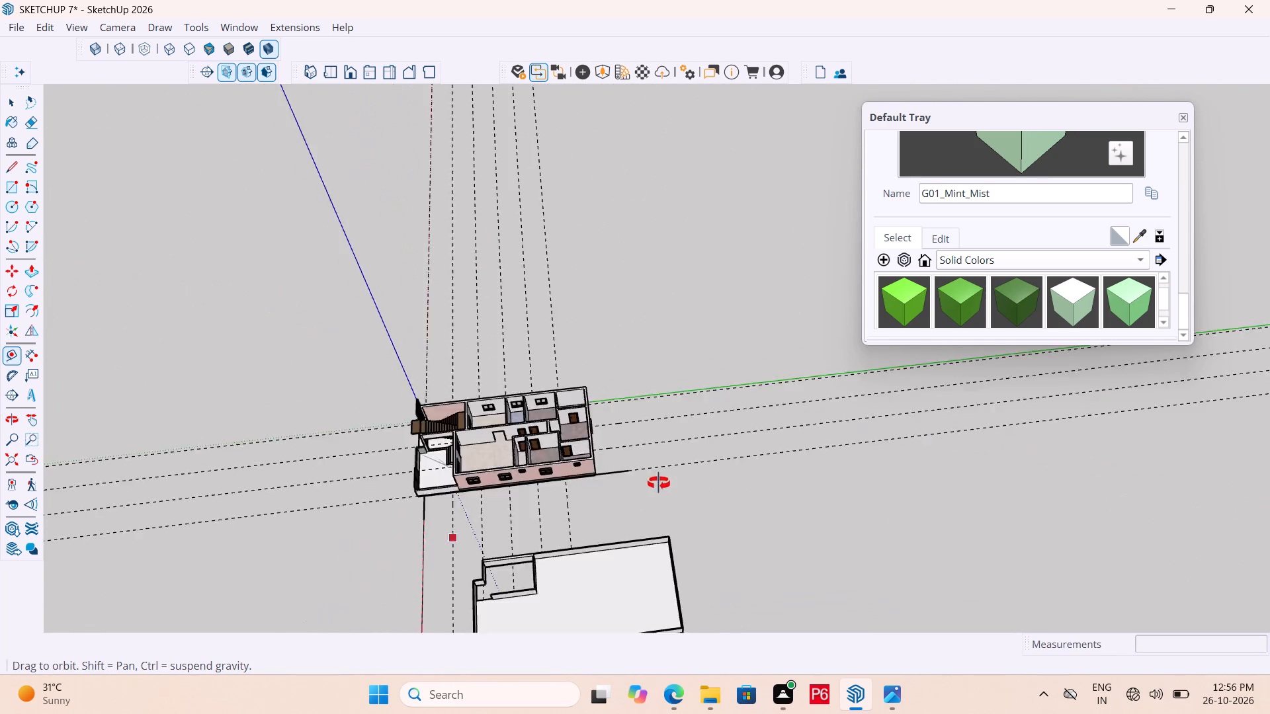
{"action": "middle_click_drag", "start_coordinate": [659, 483], "coordinate": [760, 454]}
{"action": "scroll", "coordinate": [413, 324], "scroll_direction": "down", "scroll_amount": 7}
{"action": "scroll", "coordinate": [520, 506], "scroll_direction": "up", "scroll_amount": 6}
{"action": "middle_click_drag", "start_coordinate": [570, 506], "coordinate": [673, 505]}
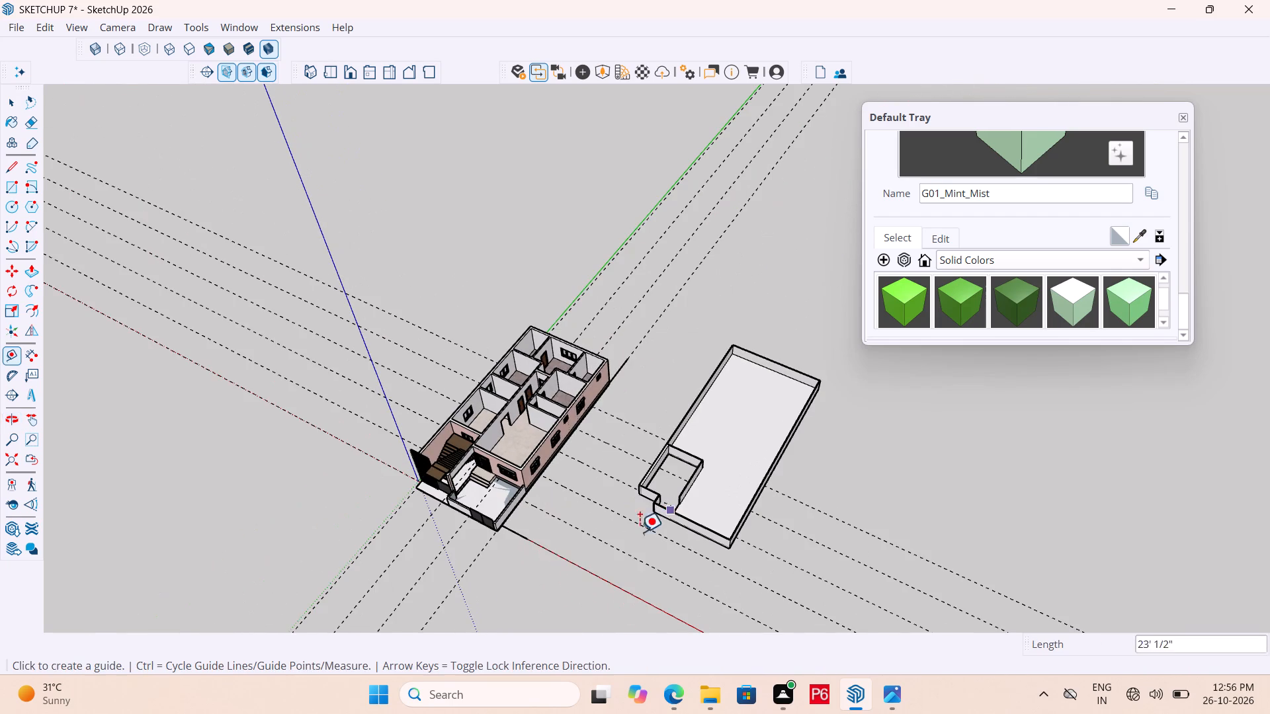
{"action": "scroll", "coordinate": [506, 437], "scroll_direction": "down", "scroll_amount": 5}
{"action": "key", "text": "space"}
{"action": "scroll", "coordinate": [538, 522], "scroll_direction": "up", "scroll_amount": 13}
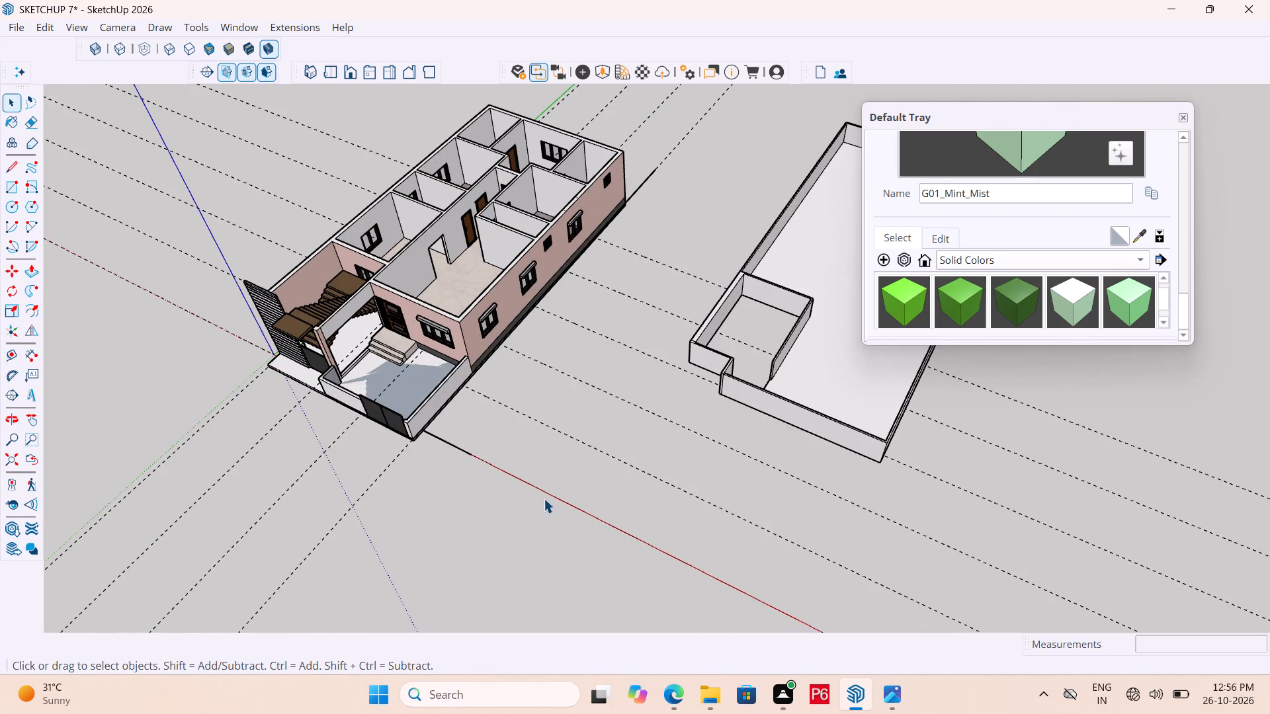
{"action": "key", "text": "l"}
{"action": "left_click", "coordinate": [472, 451]}
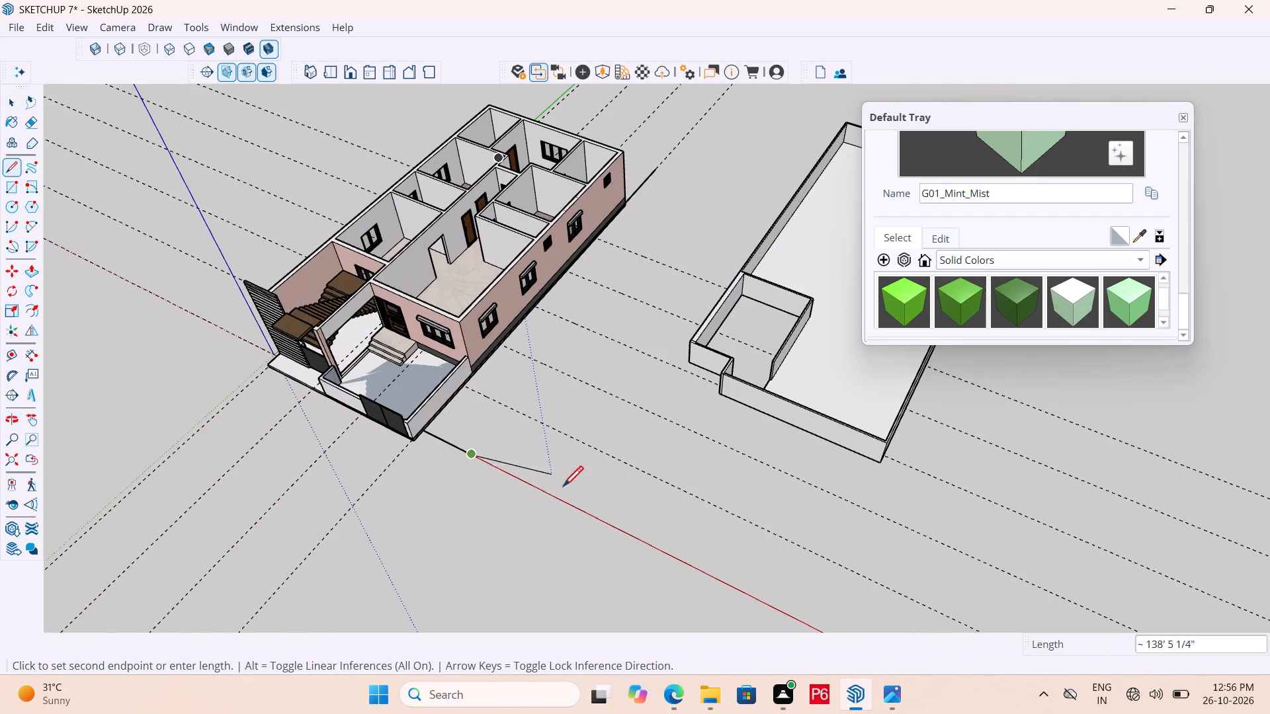
{"action": "left_click", "coordinate": [583, 513]}
{"action": "key", "text": "space"}
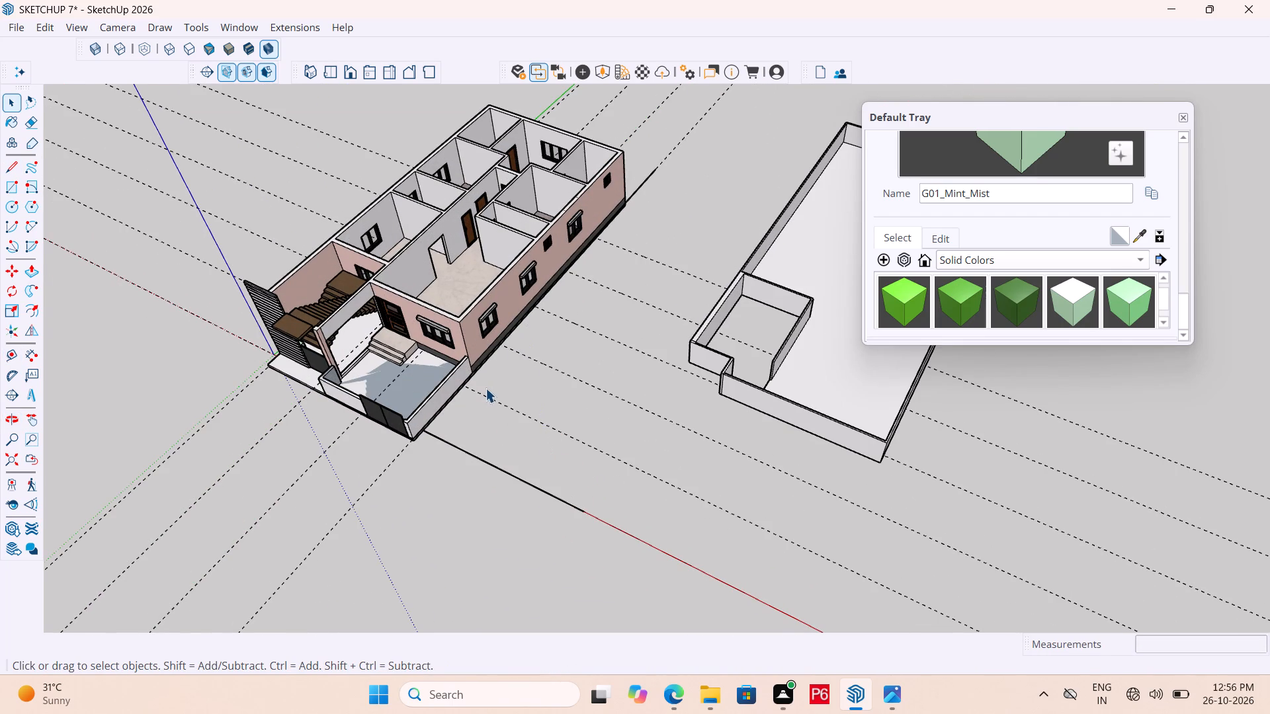
Draw lines about 26' 2" long over the two cross guides behind the front line, from beside the house outward.
{"action": "key", "text": "l"}
{"action": "left_click", "coordinate": [477, 395]}
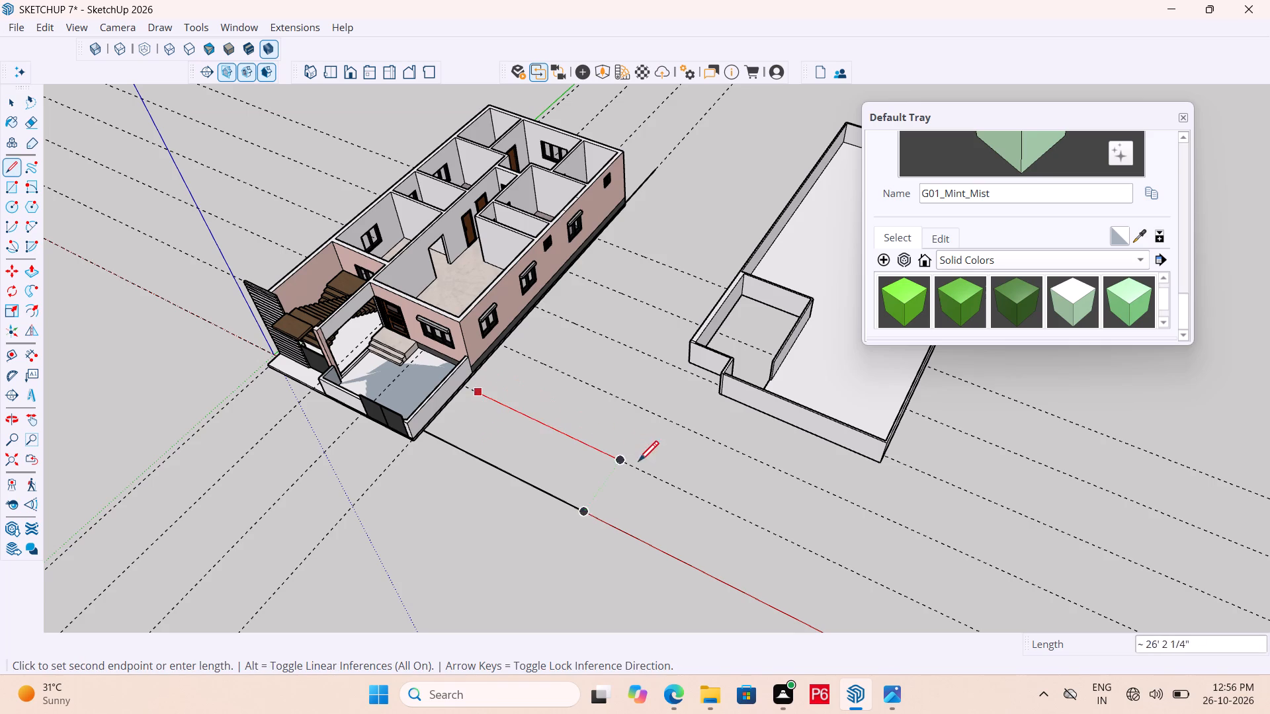
{"action": "left_click", "coordinate": [619, 460]}
{"action": "key", "text": "space"}
{"action": "key", "text": "l"}
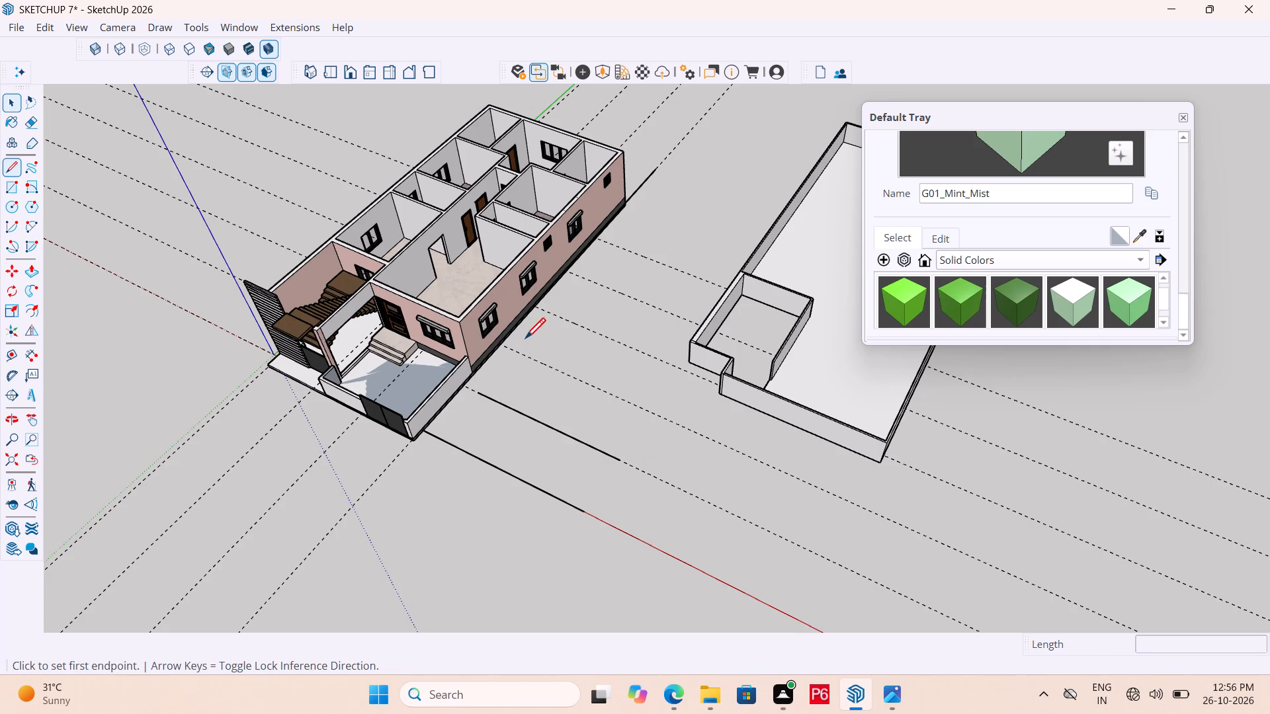
{"action": "left_click", "coordinate": [519, 356]}
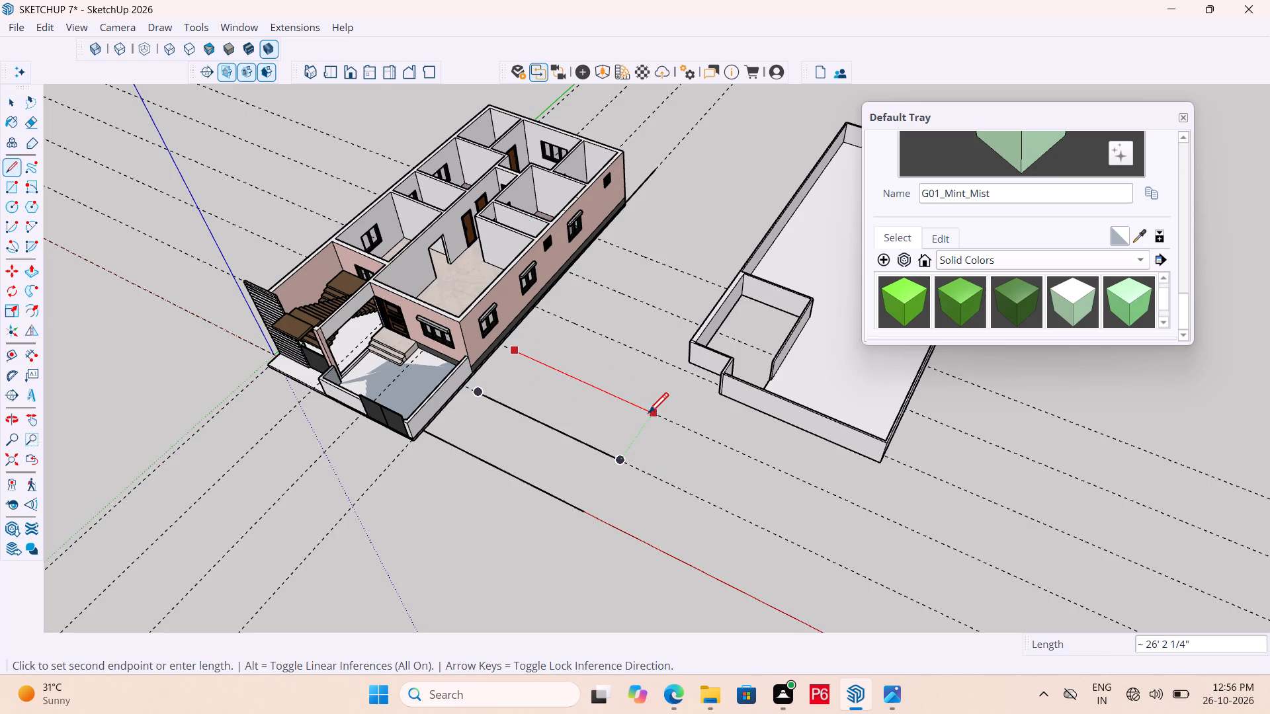
{"action": "left_click", "coordinate": [649, 413]}
{"action": "scroll", "coordinate": [671, 494], "scroll_direction": "down", "scroll_amount": 3}
{"action": "middle_click_drag", "start_coordinate": [693, 487], "coordinate": [857, 342]}
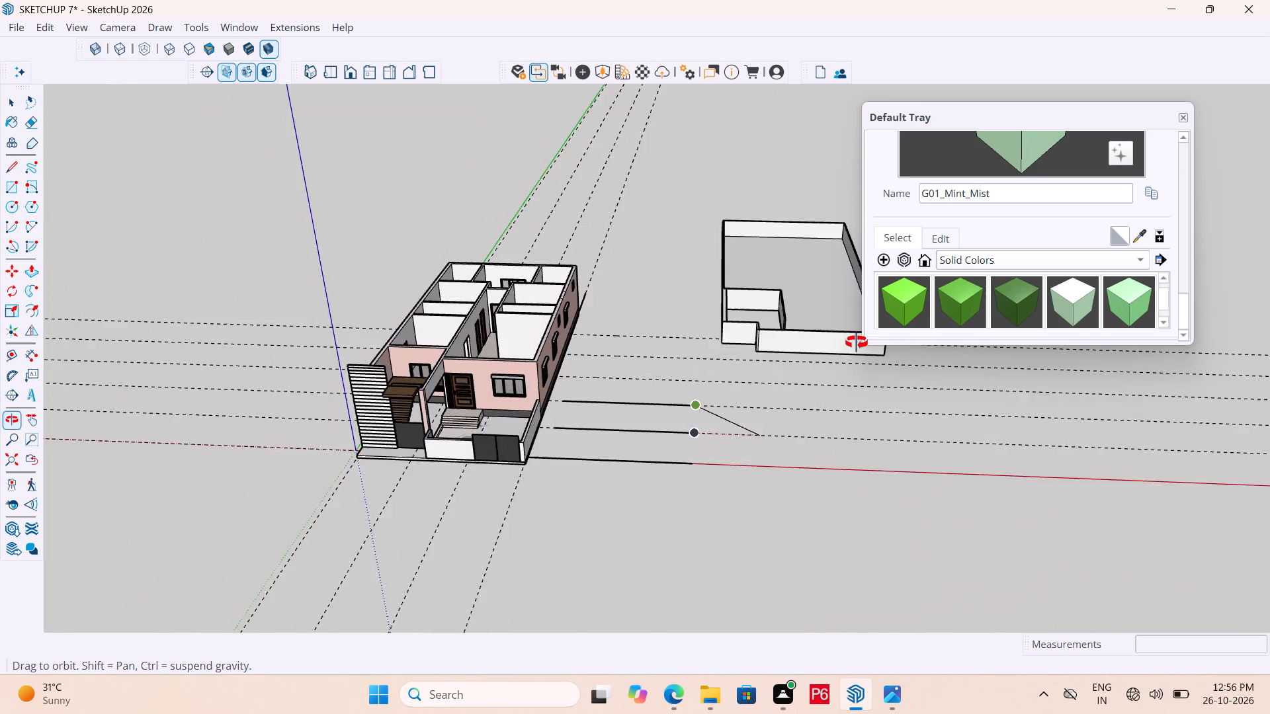
{"action": "middle_click_drag", "start_coordinate": [857, 342], "coordinate": [841, 370]}
{"action": "key", "text": "space"}
Draw matching lines about 26' 2" long over the fourth and fifth cross guides beside the house.
{"action": "key", "text": "l"}
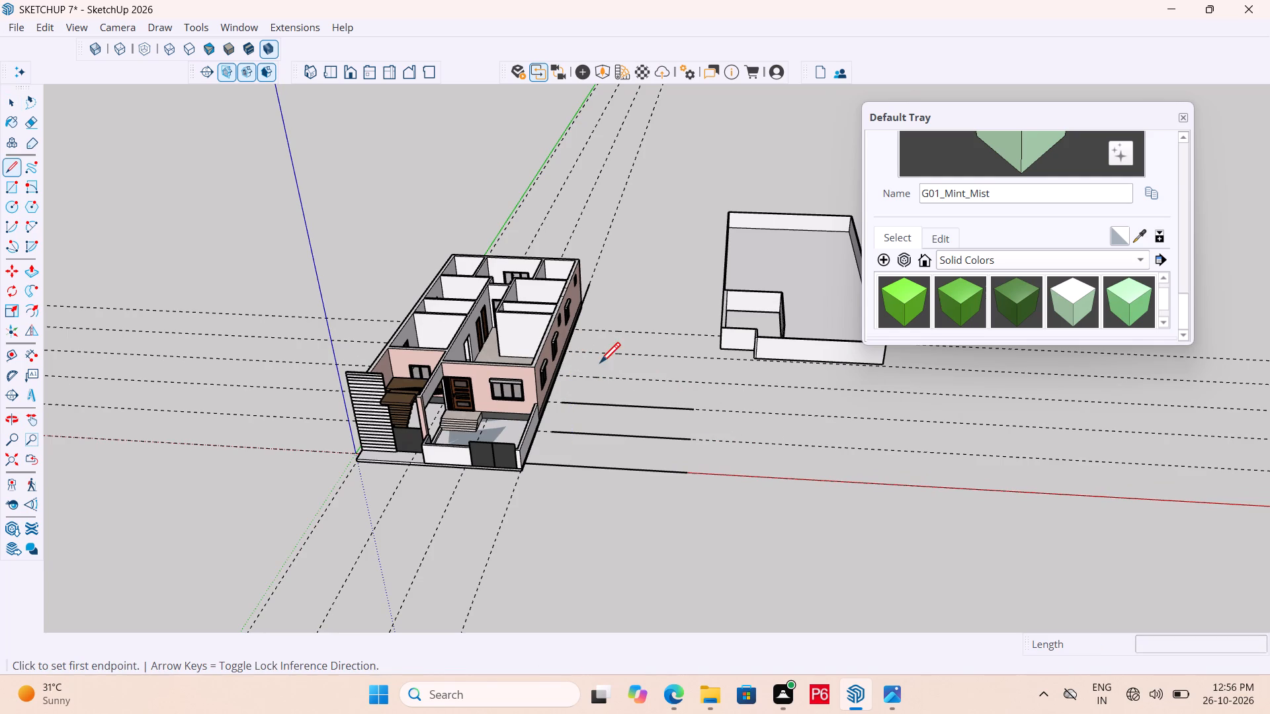
{"action": "left_click", "coordinate": [571, 376]}
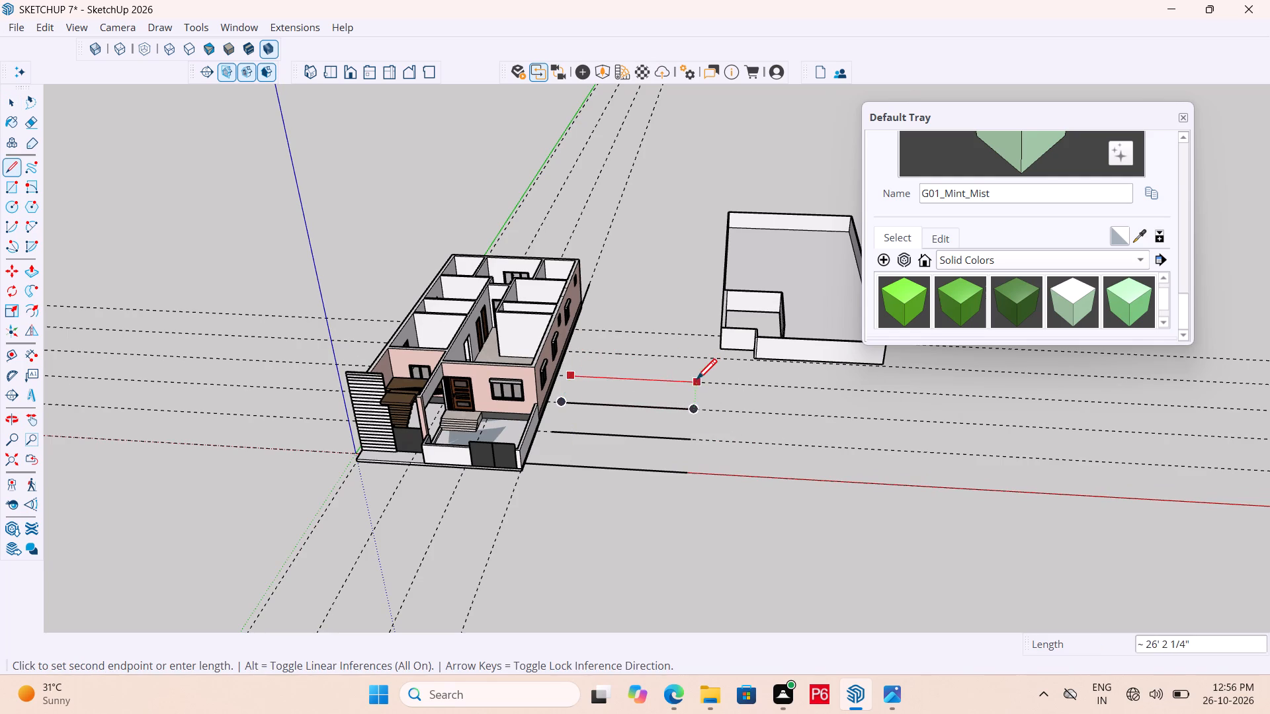
{"action": "left_click", "coordinate": [697, 381]}
{"action": "key", "text": "space"}
{"action": "key", "text": "l"}
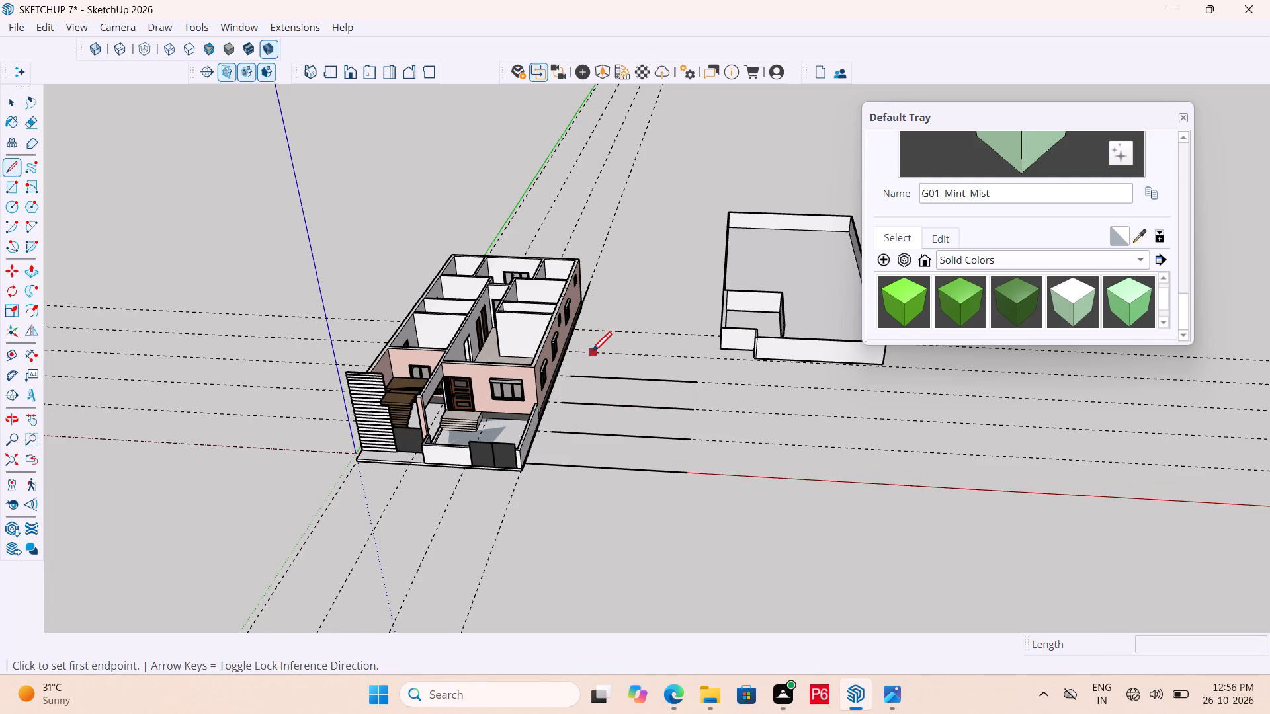
{"action": "left_click", "coordinate": [585, 353]}
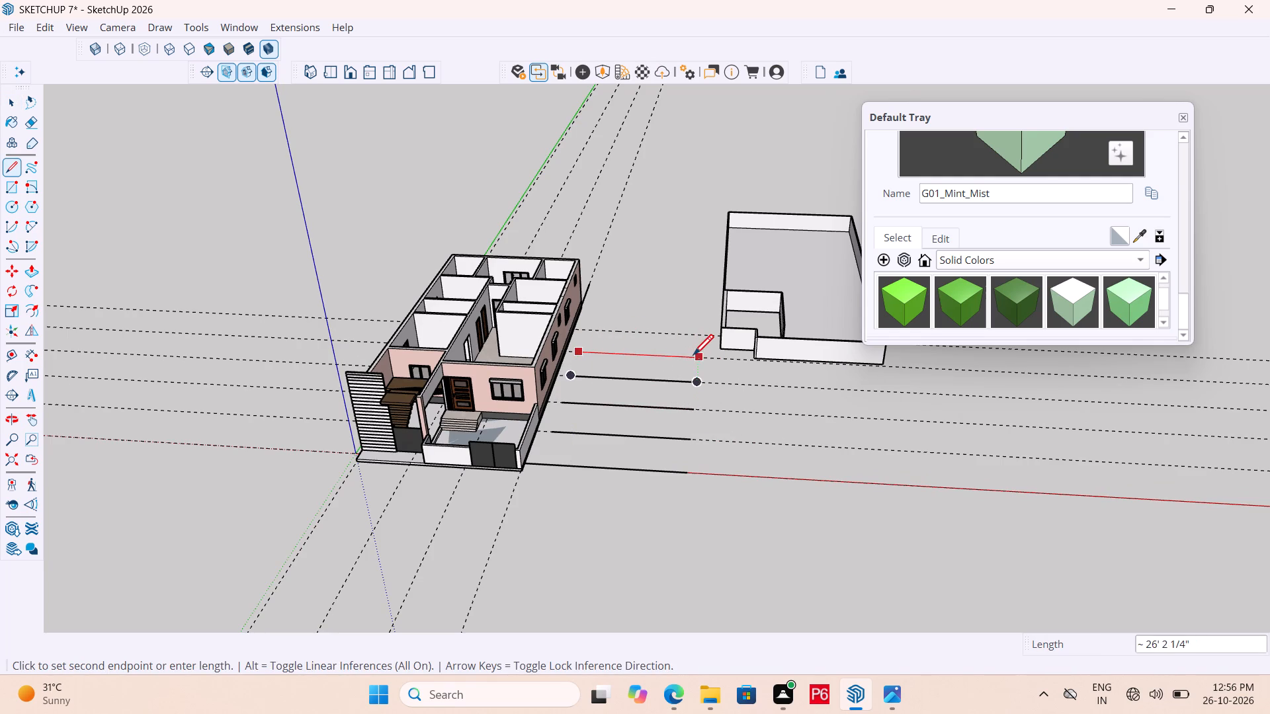
{"action": "left_click", "coordinate": [693, 357]}
{"action": "key", "text": "space"}
Draw a matching line over the last cross guide, nearest the rear of the house.
{"action": "scroll", "coordinate": [601, 405], "scroll_direction": "down", "scroll_amount": 4}
{"action": "middle_click_drag", "start_coordinate": [599, 418], "coordinate": [614, 395]}
{"action": "key", "text": "l"}
{"action": "scroll", "coordinate": [614, 394], "scroll_direction": "up", "scroll_amount": 2}
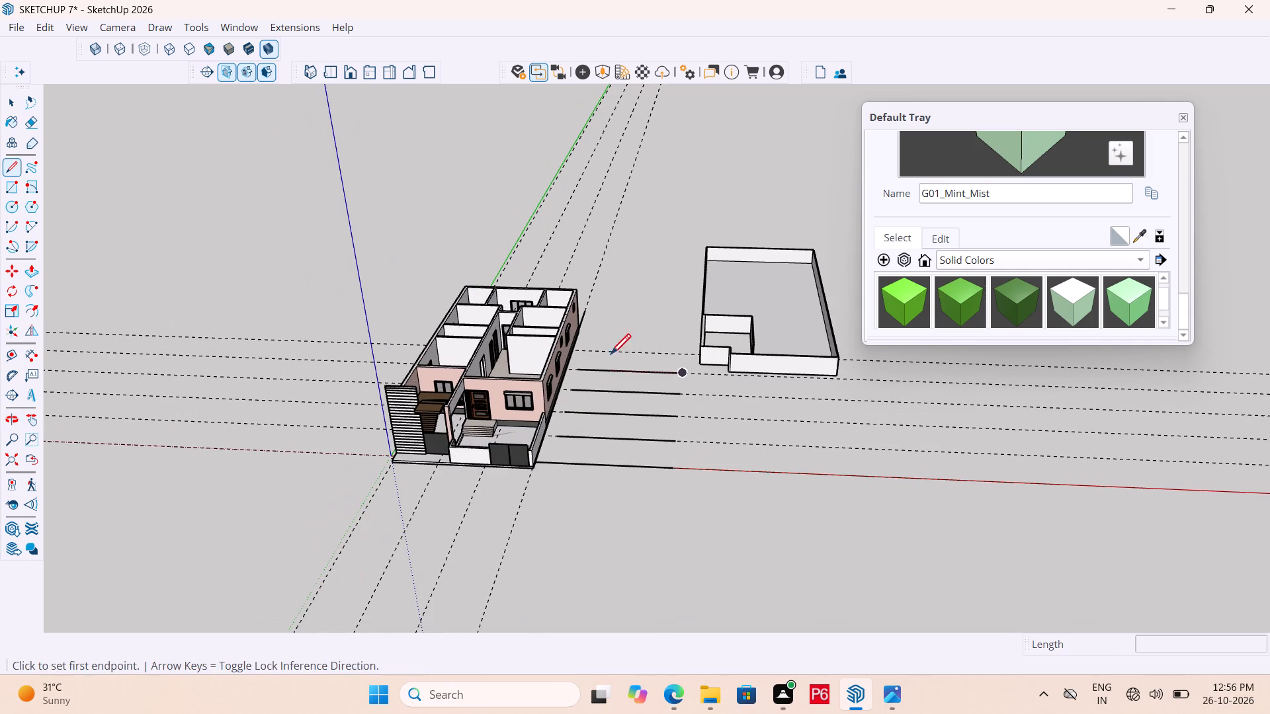
{"action": "key", "text": "space"}
{"action": "key", "text": "l"}
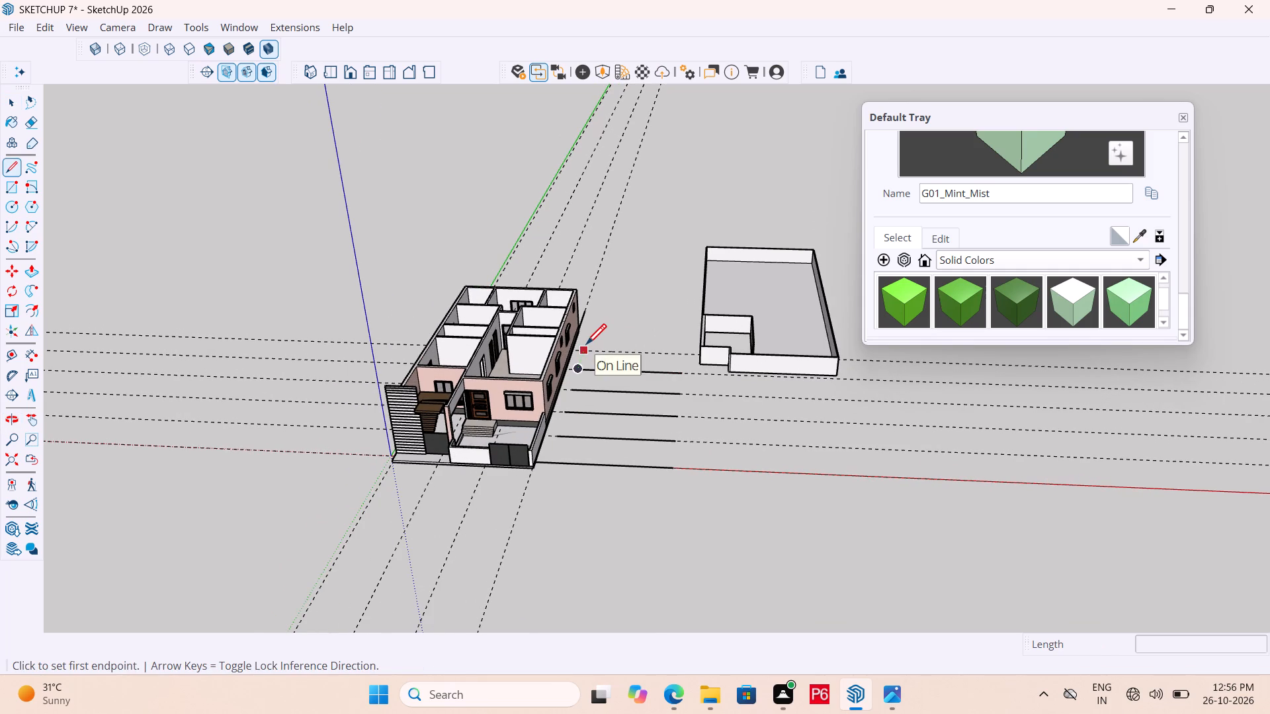
{"action": "left_click", "coordinate": [586, 346]}
{"action": "left_click_drag", "start_coordinate": [679, 353], "coordinate": [672, 356]}
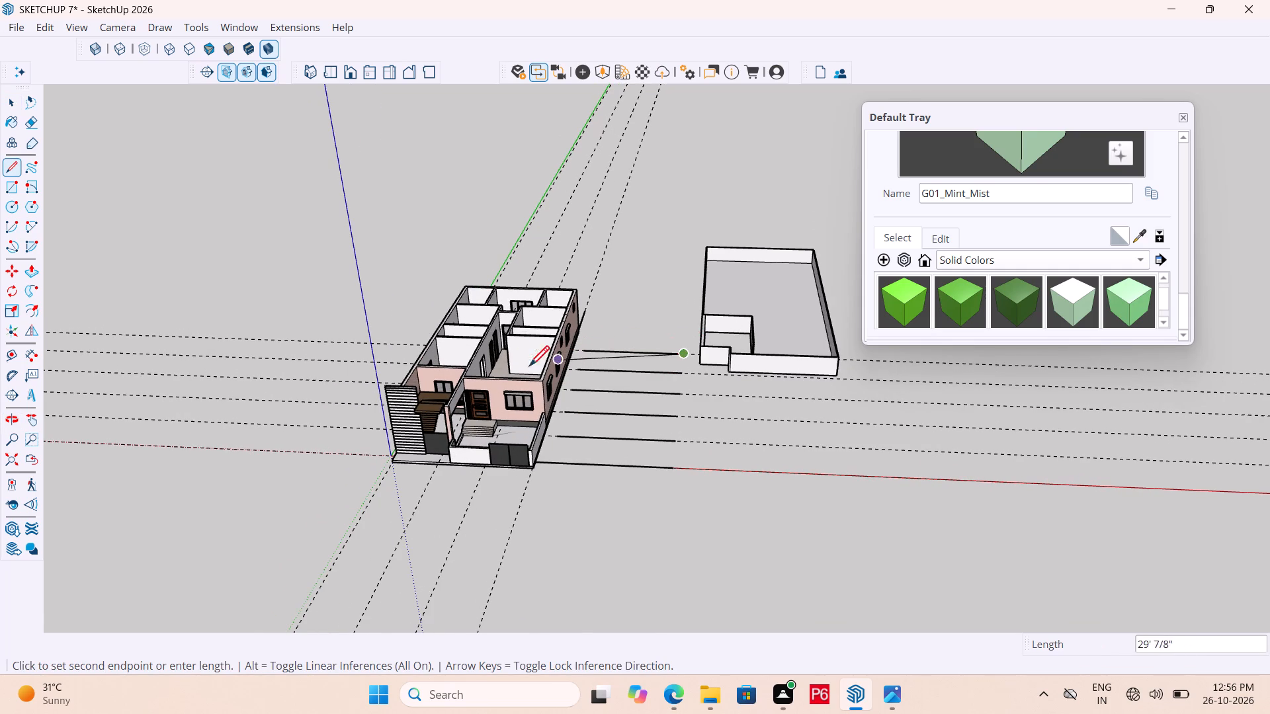
{"action": "scroll", "coordinate": [534, 368], "scroll_direction": "down", "scroll_amount": 6}
{"action": "middle_click_drag", "start_coordinate": [620, 452], "coordinate": [605, 463]}
{"action": "key", "text": "space"}
Erase all the guides running parallel to the red axis, keeping the lines drawn beside the house.
{"action": "scroll", "coordinate": [510, 429], "scroll_direction": "up", "scroll_amount": 3}
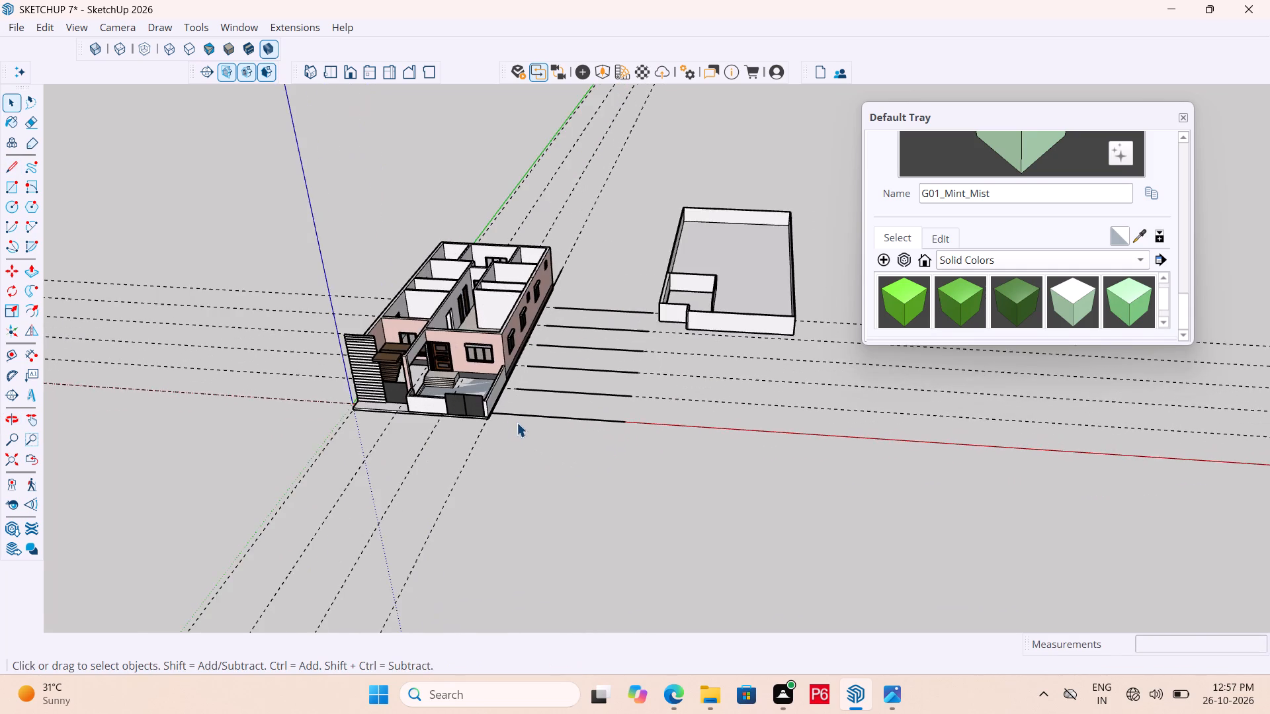
{"action": "scroll", "coordinate": [517, 422], "scroll_direction": "up", "scroll_amount": 8}
{"action": "scroll", "coordinate": [542, 409], "scroll_direction": "down", "scroll_amount": 3}
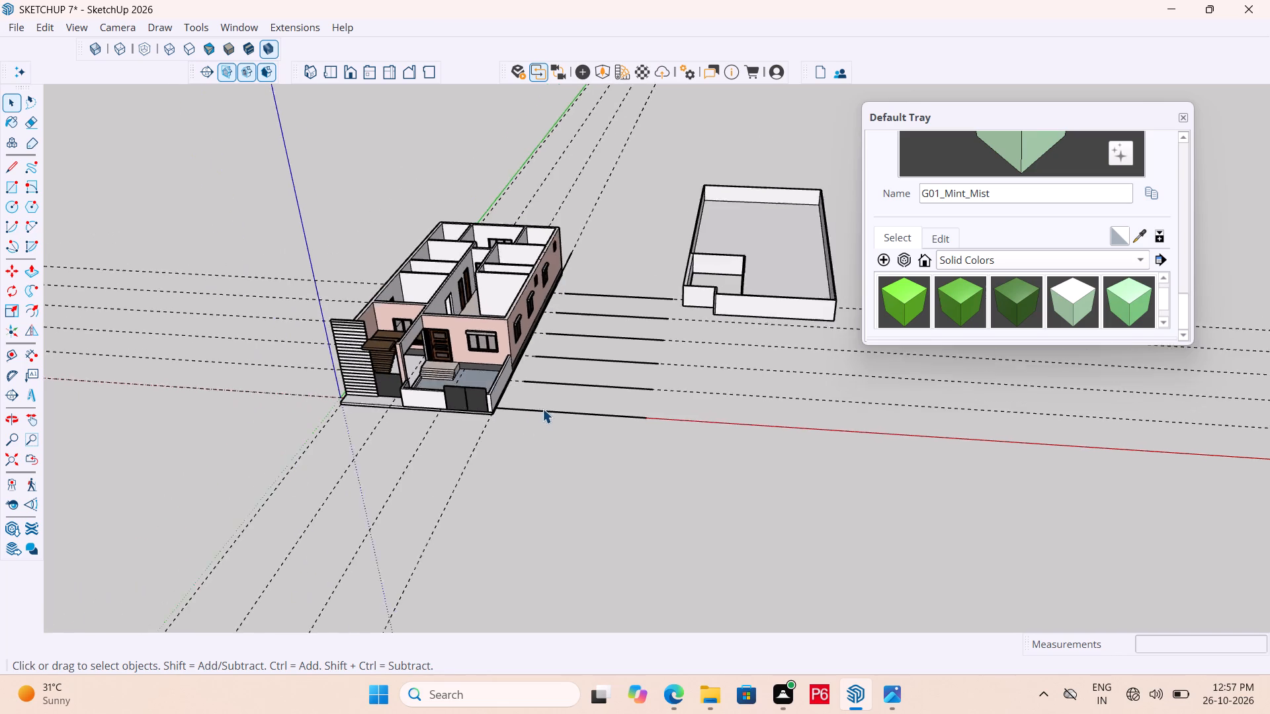
{"action": "scroll", "coordinate": [542, 409], "scroll_direction": "down", "scroll_amount": 8}
{"action": "key", "text": "e"}
{"action": "scroll", "coordinate": [567, 413], "scroll_direction": "down", "scroll_amount": 5}
{"action": "left_click_drag", "start_coordinate": [753, 366], "coordinate": [745, 402]}
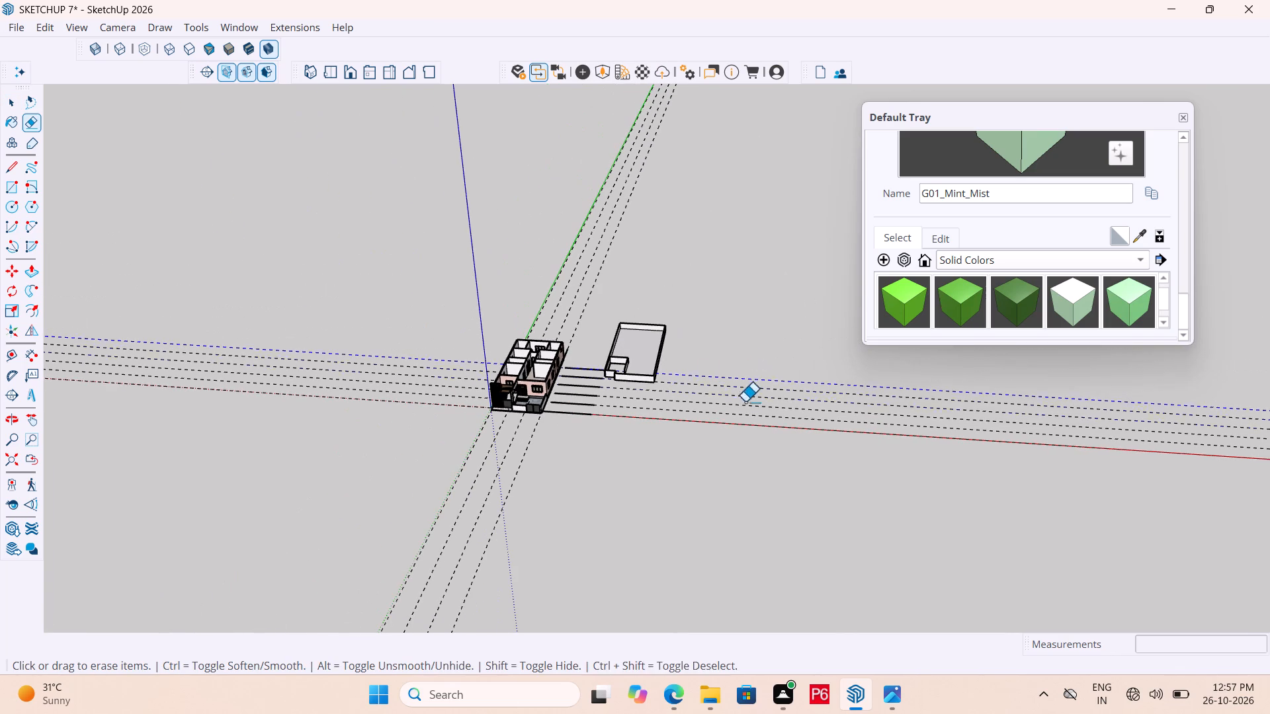
{"action": "left_click_drag", "start_coordinate": [745, 402], "coordinate": [738, 434]}
{"action": "left_click", "coordinate": [738, 434]}
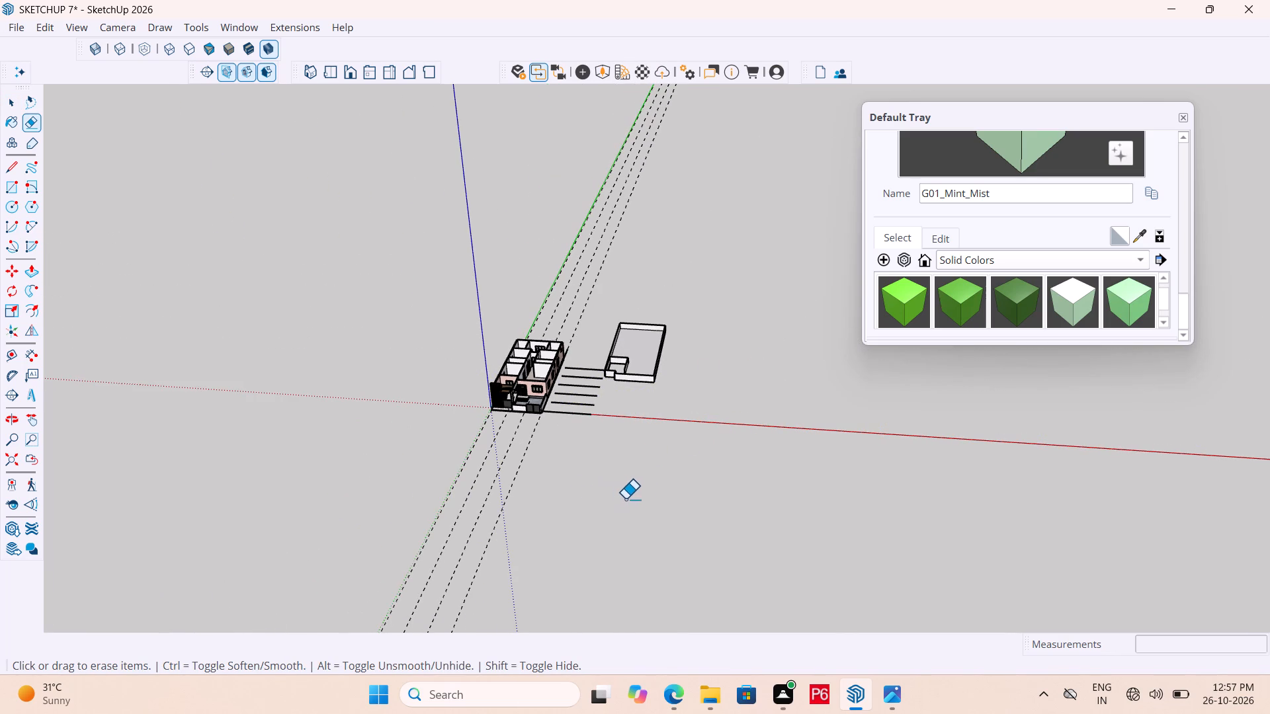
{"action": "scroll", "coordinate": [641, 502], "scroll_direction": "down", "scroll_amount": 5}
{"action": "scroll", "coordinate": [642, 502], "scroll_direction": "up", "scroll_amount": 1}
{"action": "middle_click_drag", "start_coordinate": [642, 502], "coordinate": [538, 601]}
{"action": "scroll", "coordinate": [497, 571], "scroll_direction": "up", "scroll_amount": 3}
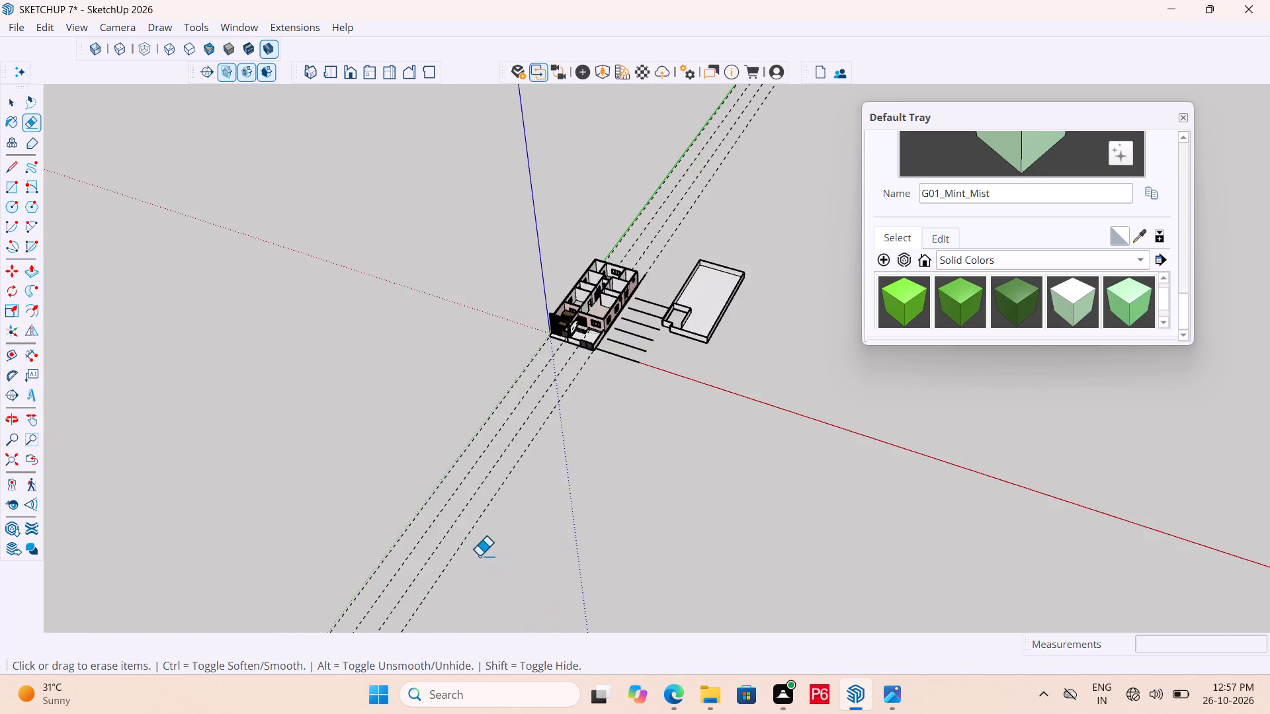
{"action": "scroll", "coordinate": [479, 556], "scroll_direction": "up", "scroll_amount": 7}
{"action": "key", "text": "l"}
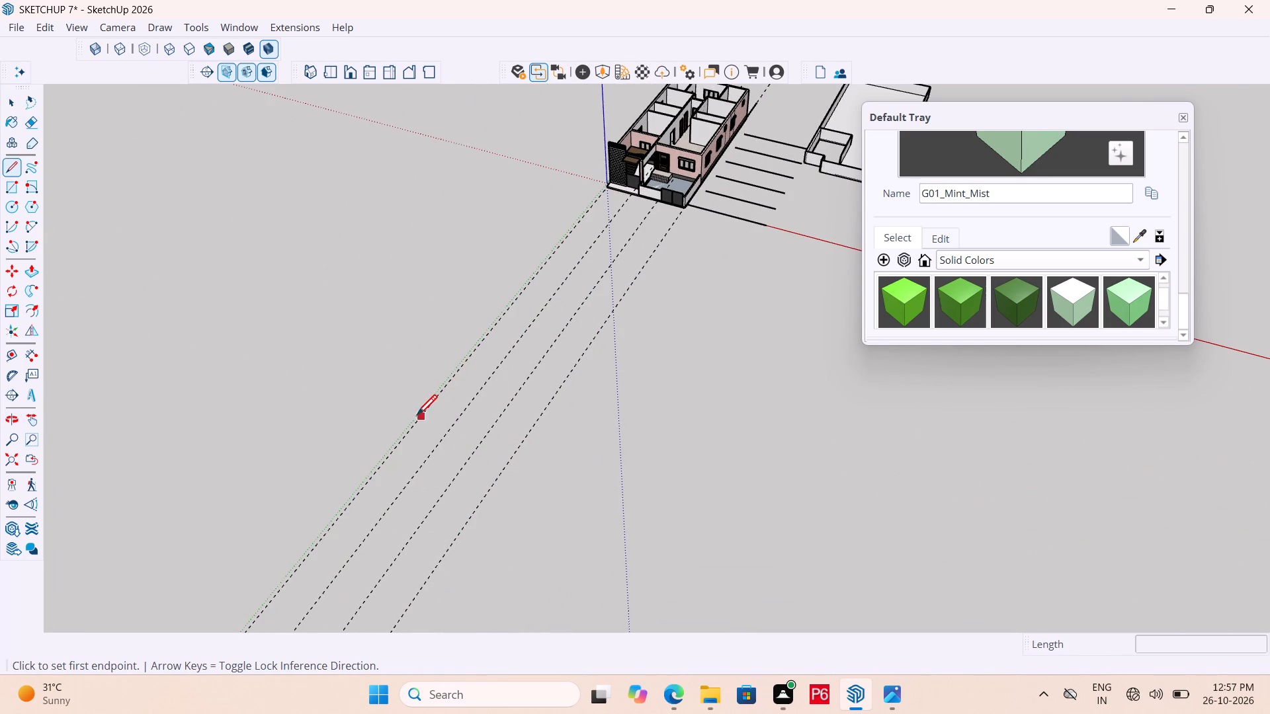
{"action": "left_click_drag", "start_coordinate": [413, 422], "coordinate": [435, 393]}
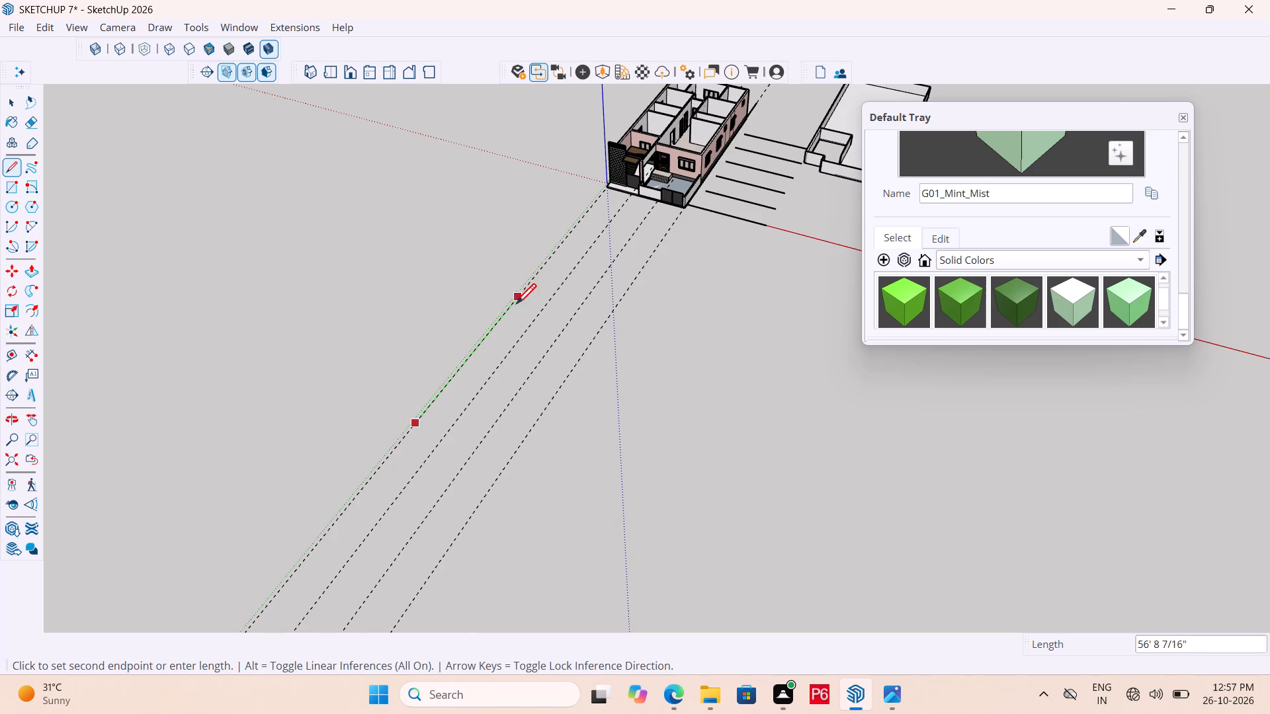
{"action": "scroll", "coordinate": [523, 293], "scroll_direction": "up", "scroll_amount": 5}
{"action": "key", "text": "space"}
Draw lines about 51' long over the first two lengthwise guides from the green axis, in front of the house.
{"action": "key", "text": "l"}
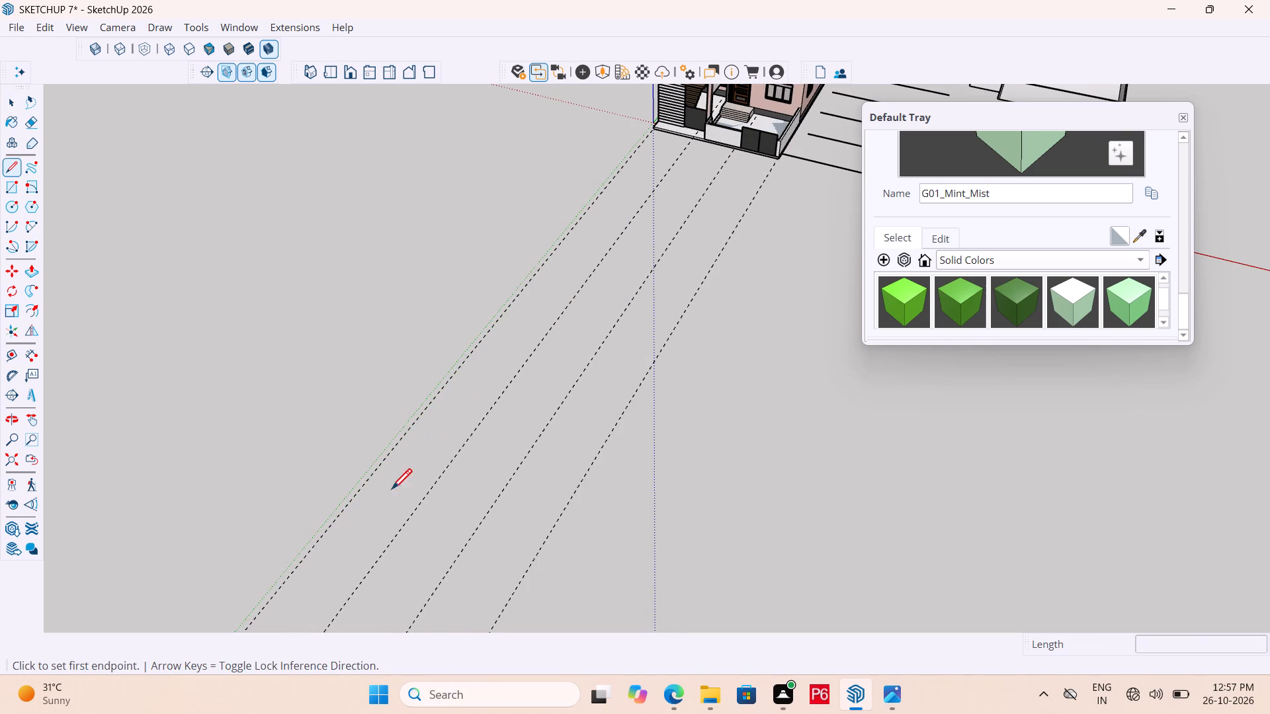
{"action": "left_click", "coordinate": [329, 529]}
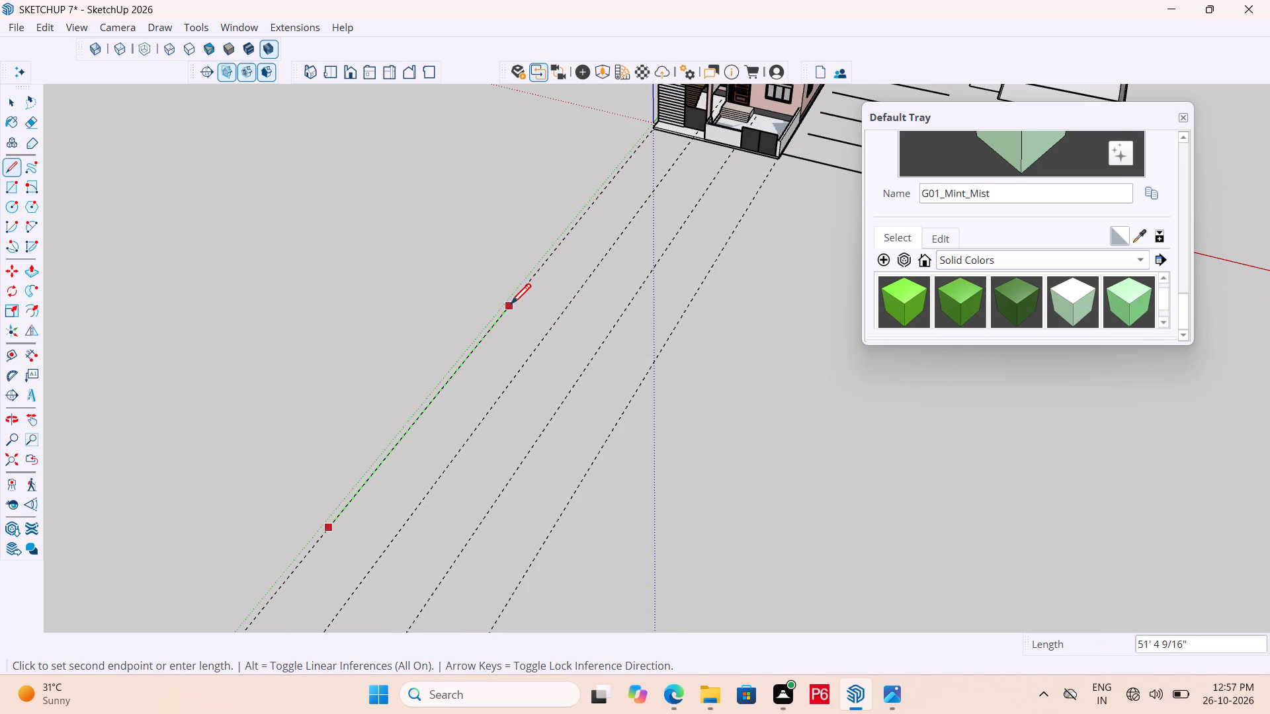
{"action": "left_click", "coordinate": [511, 306]}
{"action": "key", "text": "space"}
{"action": "key", "text": "l"}
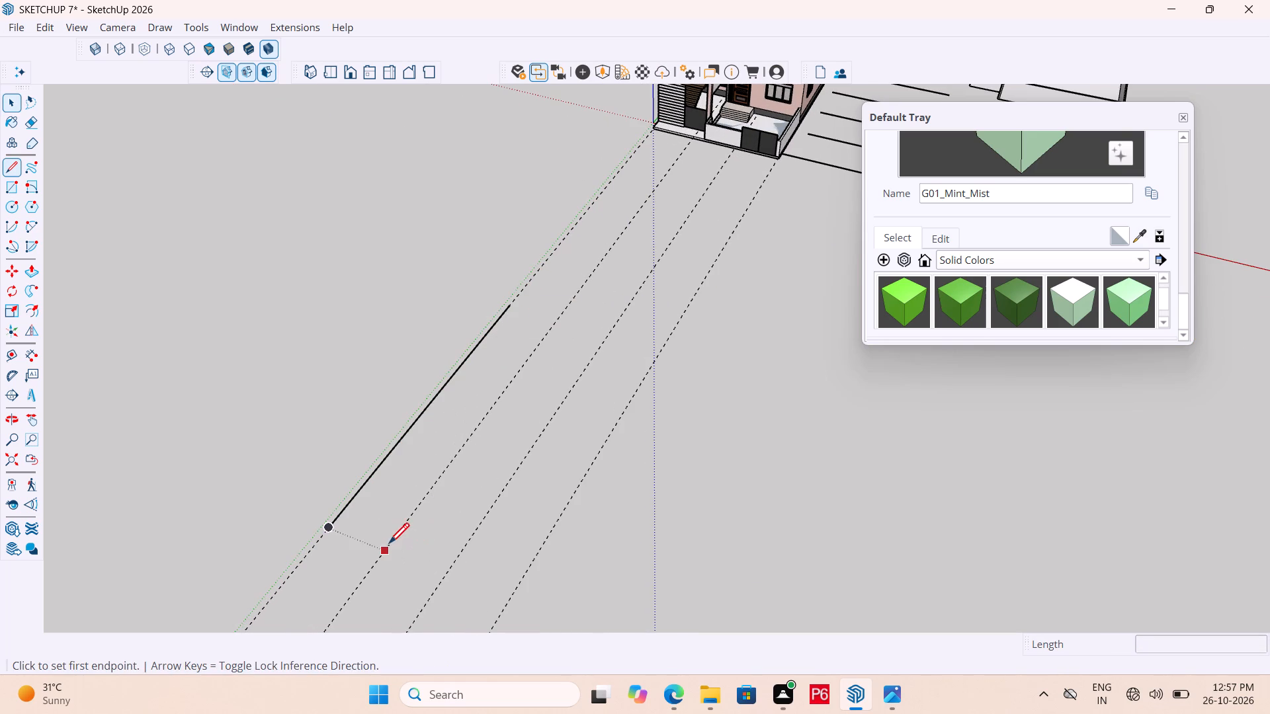
{"action": "left_click_drag", "start_coordinate": [388, 546], "coordinate": [420, 518]}
{"action": "left_click", "coordinate": [552, 323]}
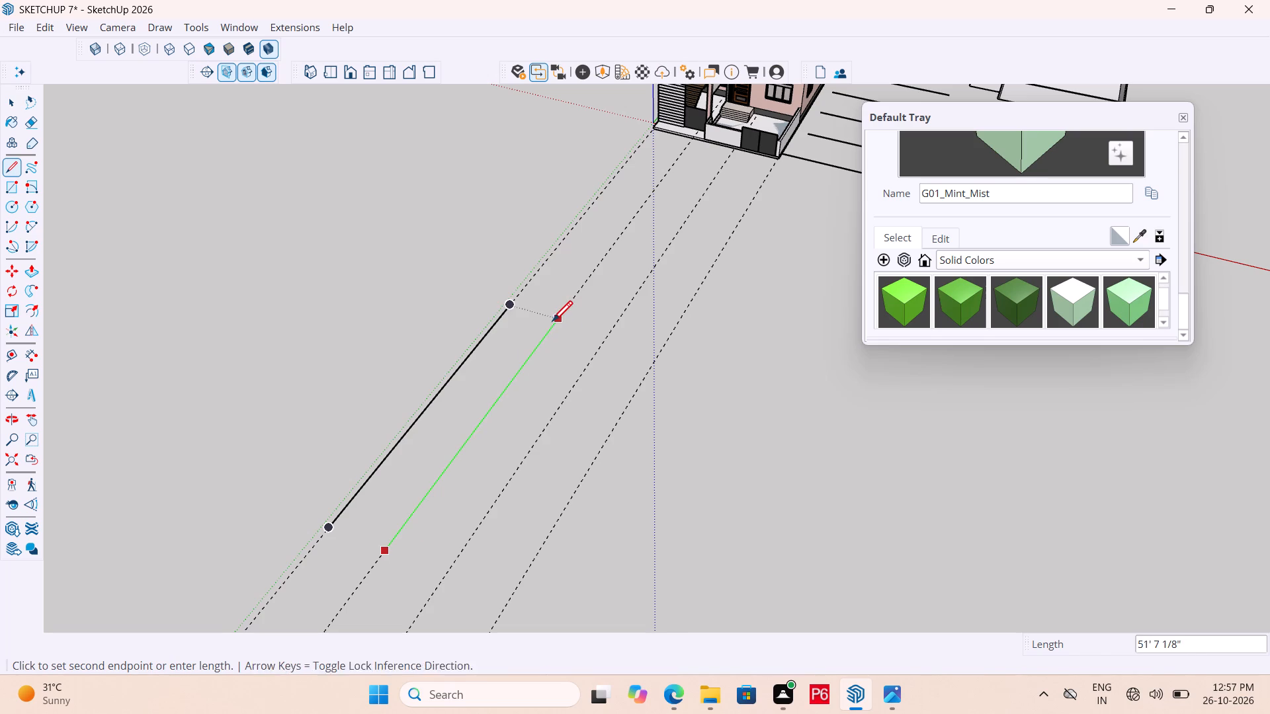
{"action": "key", "text": "space"}
Draw matching lines about 51' 7" long over the third and fourth lengthwise guides in front of the house.
{"action": "key", "text": "l"}
{"action": "left_click_drag", "start_coordinate": [444, 573], "coordinate": [465, 549]}
{"action": "left_click", "coordinate": [604, 335]}
{"action": "key", "text": "space"}
{"action": "key", "text": "l"}
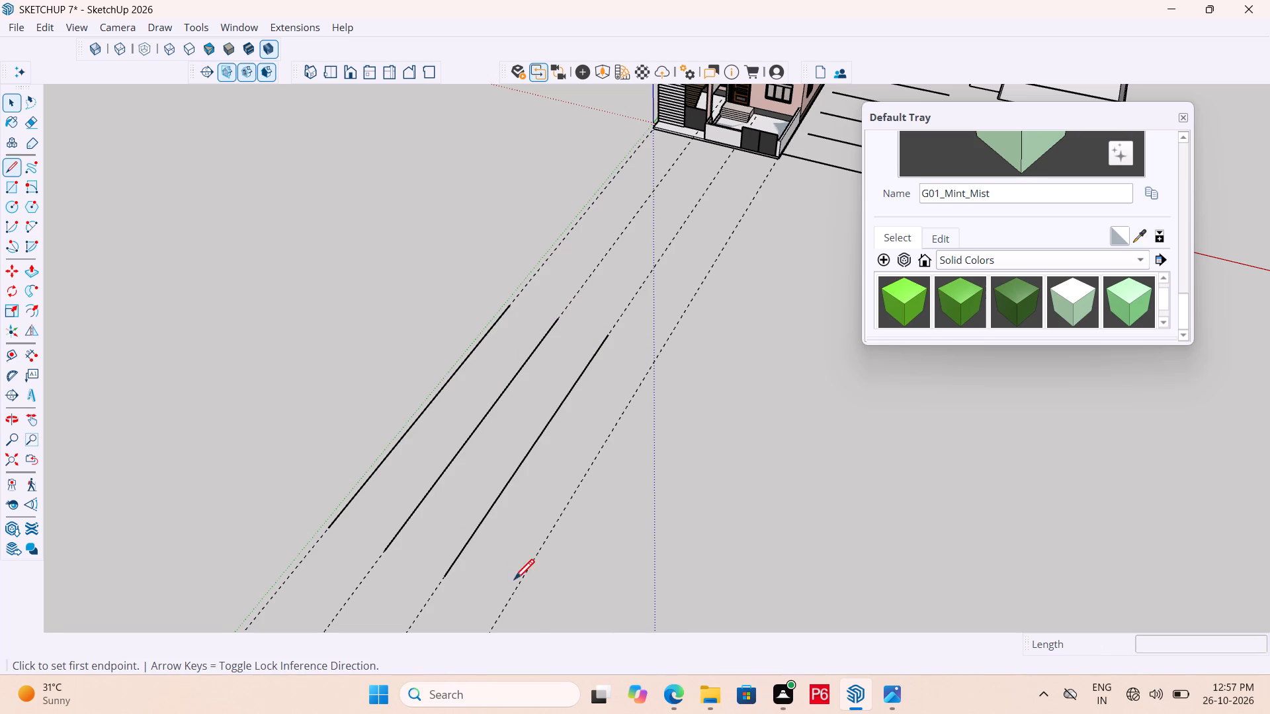
{"action": "left_click_drag", "start_coordinate": [511, 601], "coordinate": [512, 594]}
{"action": "left_click", "coordinate": [658, 357]}
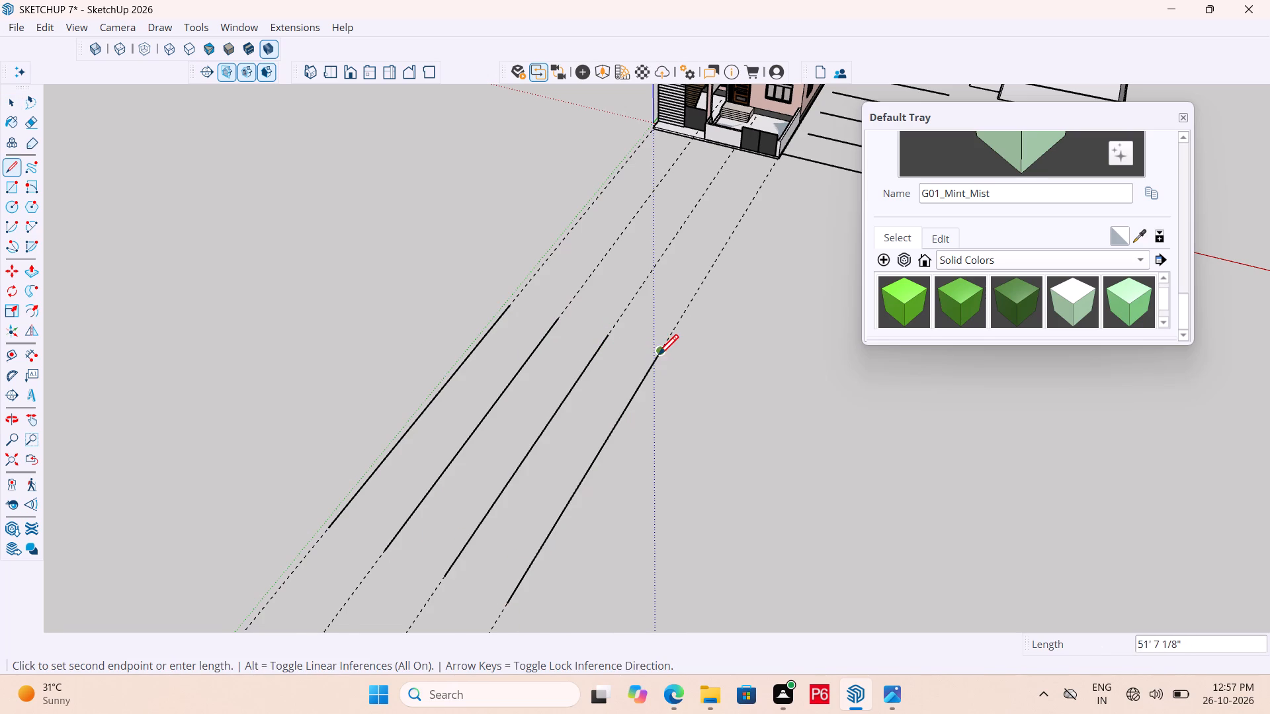
{"action": "scroll", "coordinate": [466, 338], "scroll_direction": "down", "scroll_amount": 6}
{"action": "key", "text": "space"}
Move the six cross lines beside the house onto the lengthwise lines, aligning the frontmost line's outer end with the fourth line's far endpoint.
{"action": "scroll", "coordinate": [465, 338], "scroll_direction": "down", "scroll_amount": 6}
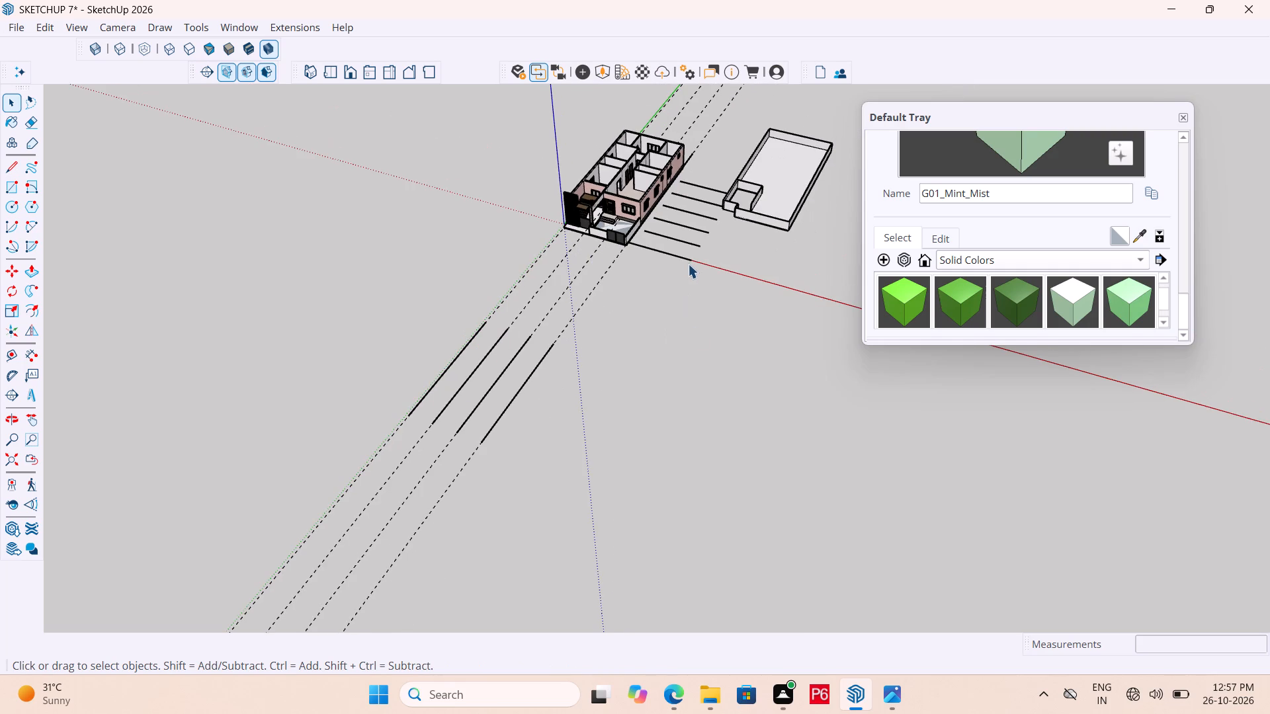
{"action": "left_click", "coordinate": [675, 254], "text": "ctrl"}
{"action": "left_click", "coordinate": [685, 243], "text": "ctrl"}
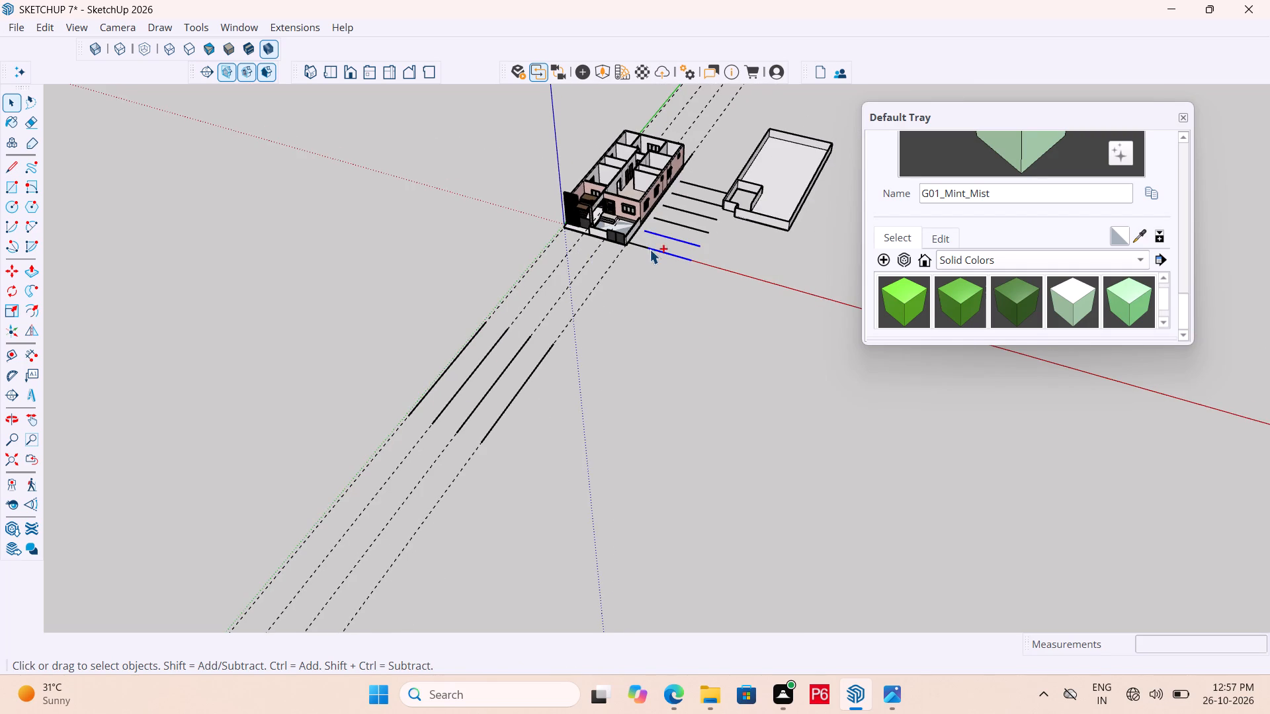
{"action": "double_click", "coordinate": [642, 246], "text": "ctrl"}
{"action": "left_click", "coordinate": [684, 226], "text": "ctrl"}
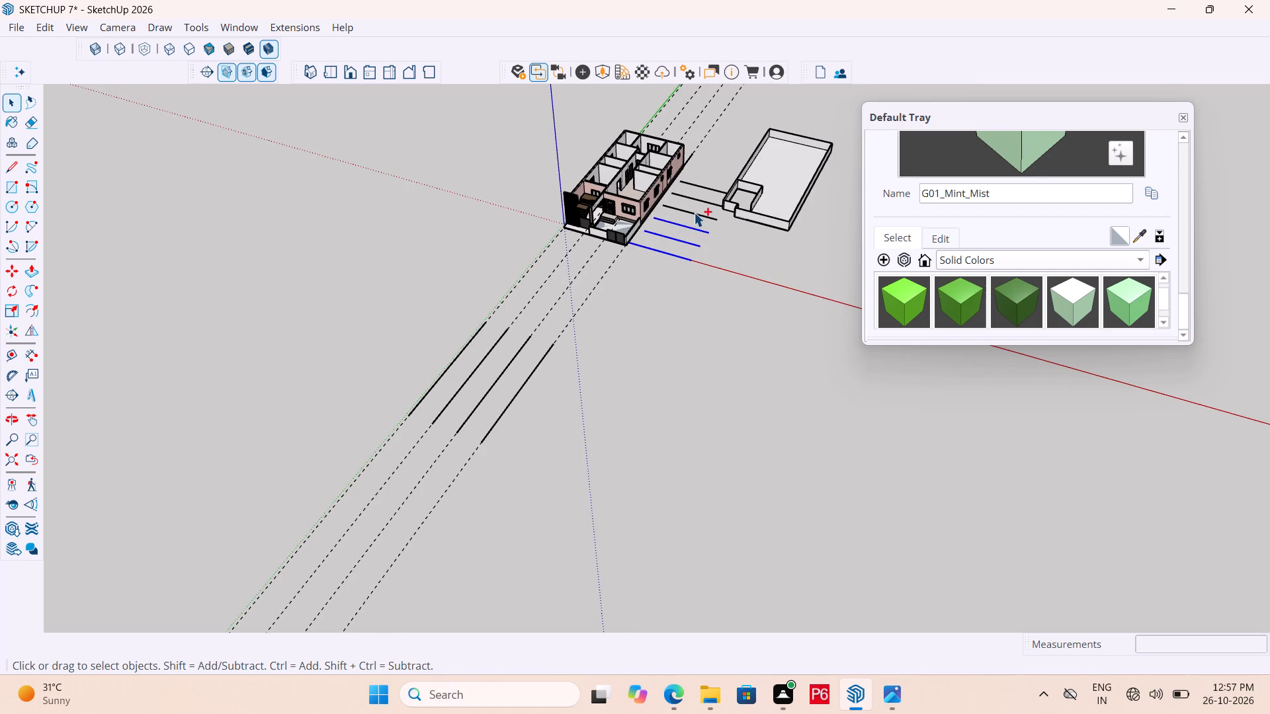
{"action": "left_click", "coordinate": [694, 210], "text": "ctrl"}
{"action": "left_click", "coordinate": [700, 200], "text": "ctrl"}
{"action": "left_click", "coordinate": [693, 212], "text": "ctrl"}
{"action": "double_click", "coordinate": [700, 182], "text": "ctrl"}
{"action": "left_click", "coordinate": [700, 186], "text": "ctrl"}
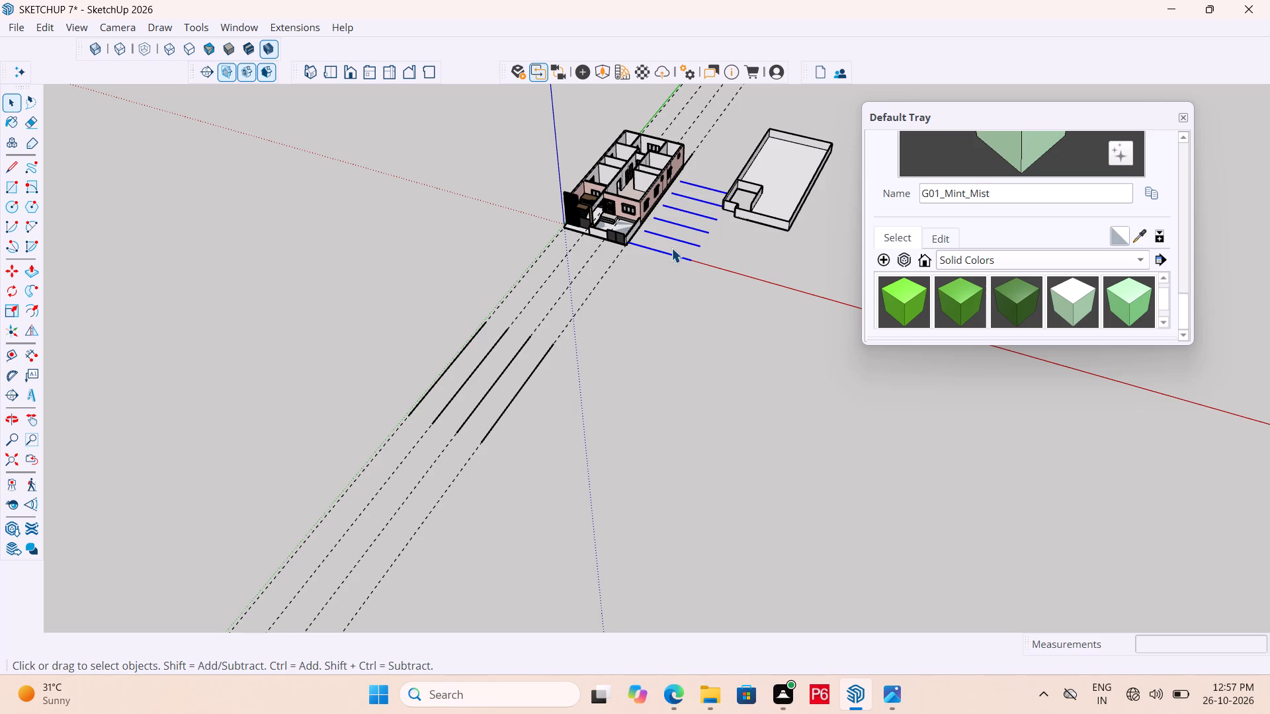
{"action": "key", "text": "m"}
{"action": "left_click", "coordinate": [689, 262]}
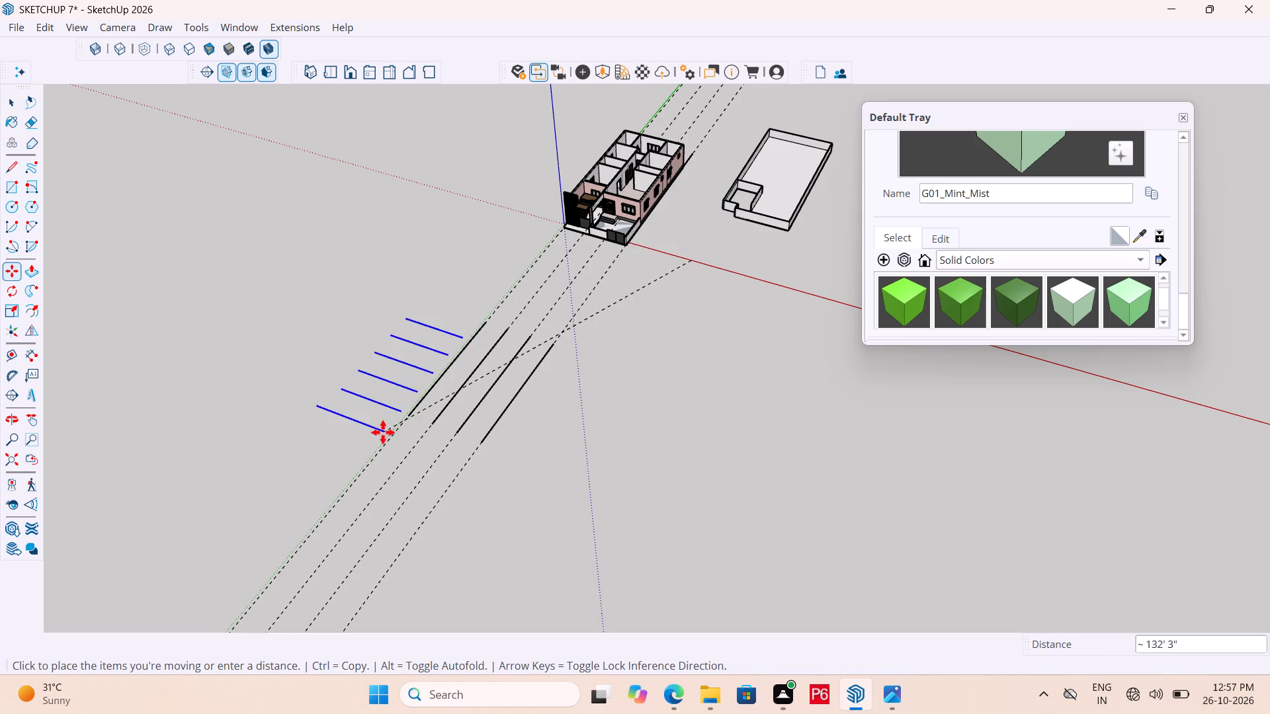
{"action": "scroll", "coordinate": [464, 428], "scroll_direction": "up", "scroll_amount": 4}
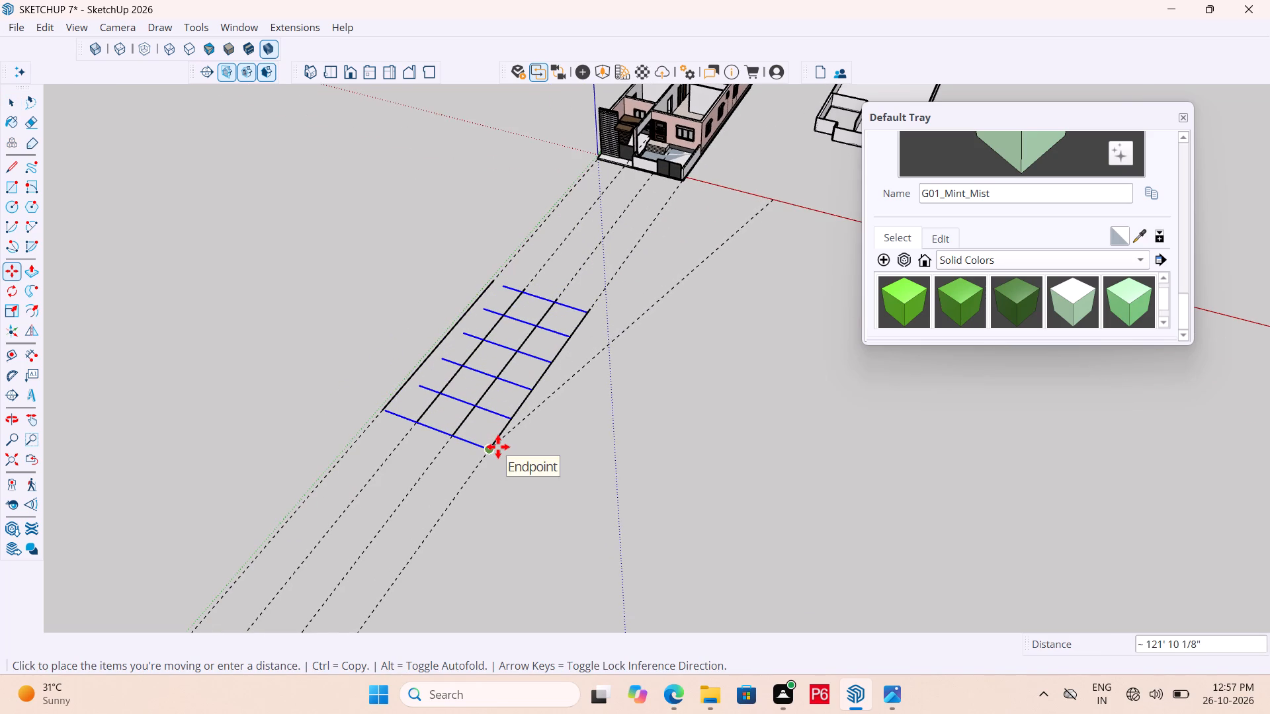
{"action": "left_click", "coordinate": [498, 447]}
{"action": "scroll", "coordinate": [407, 422], "scroll_direction": "up", "scroll_amount": 6}
{"action": "key", "text": "Escape"}
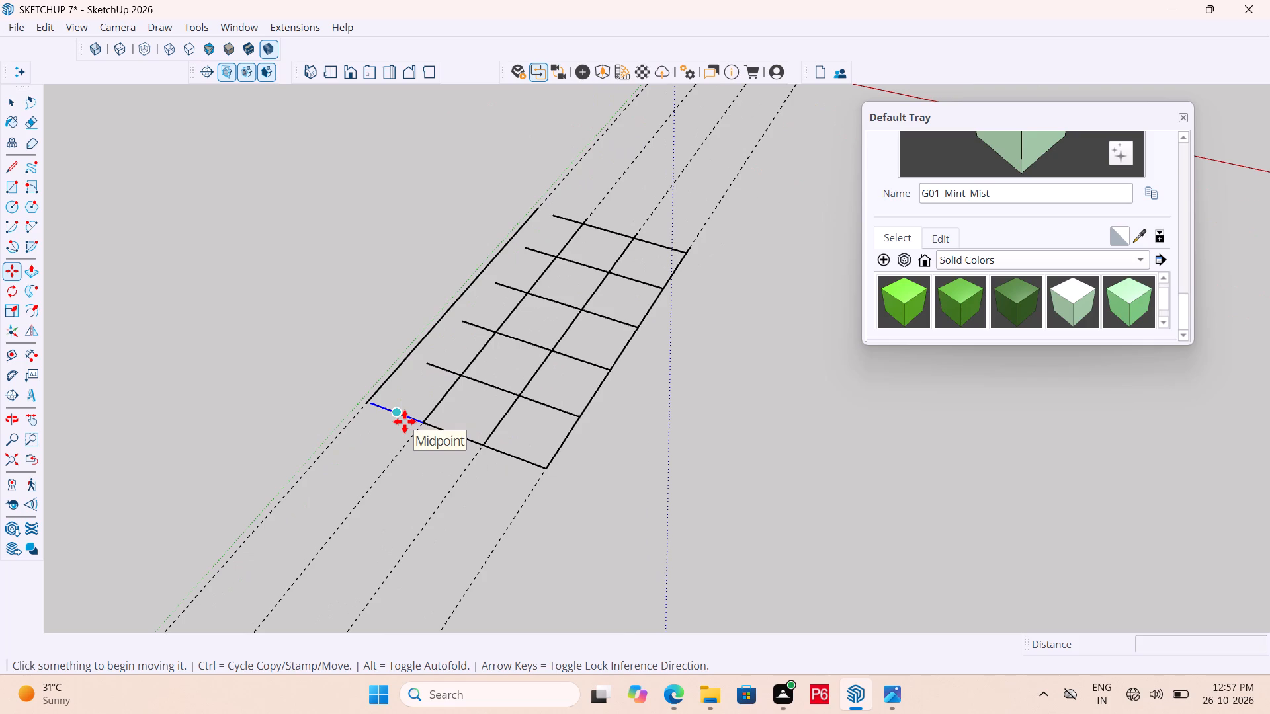
Save the model.
{"action": "key", "text": "ctrl+s"}
{"action": "key", "text": "ctrl+s"}
{"action": "key", "text": "ctrl+s"}
Extend the second, third and fourth cross lines from the grid's far end across the lengthwise line near the green axis, about 13' each.
{"action": "key", "text": "e"}
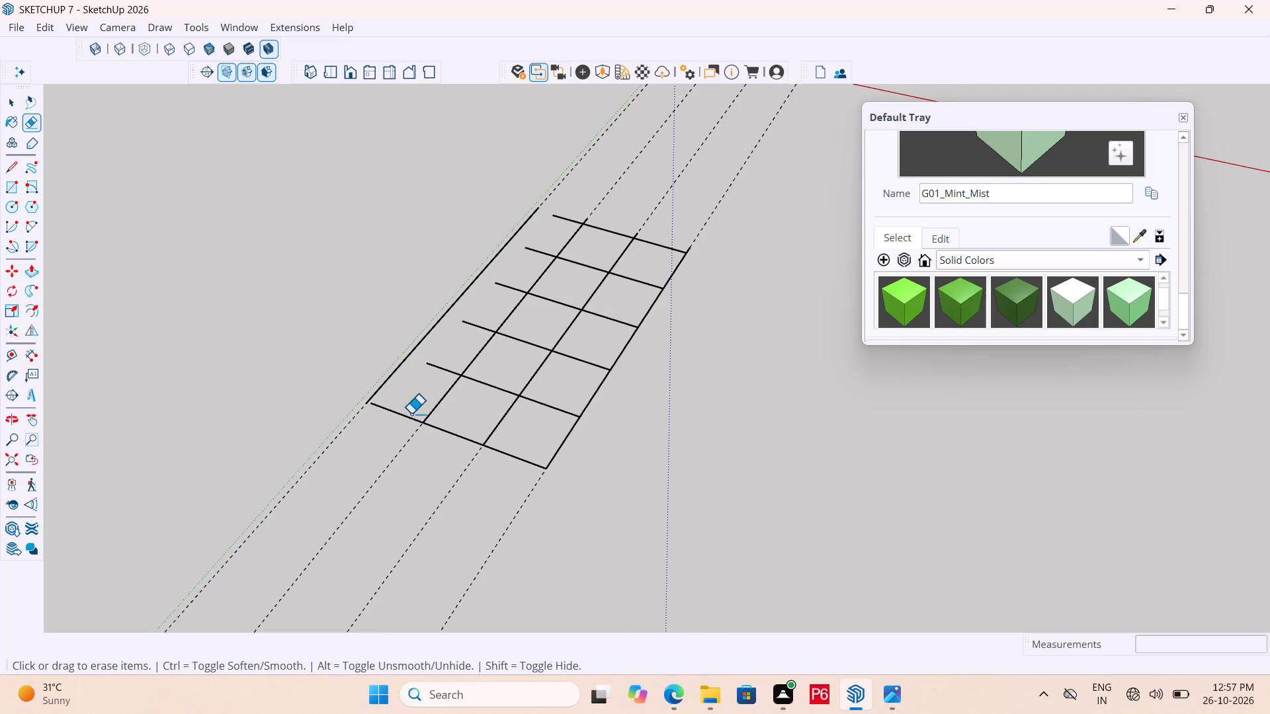
{"action": "key", "text": "l"}
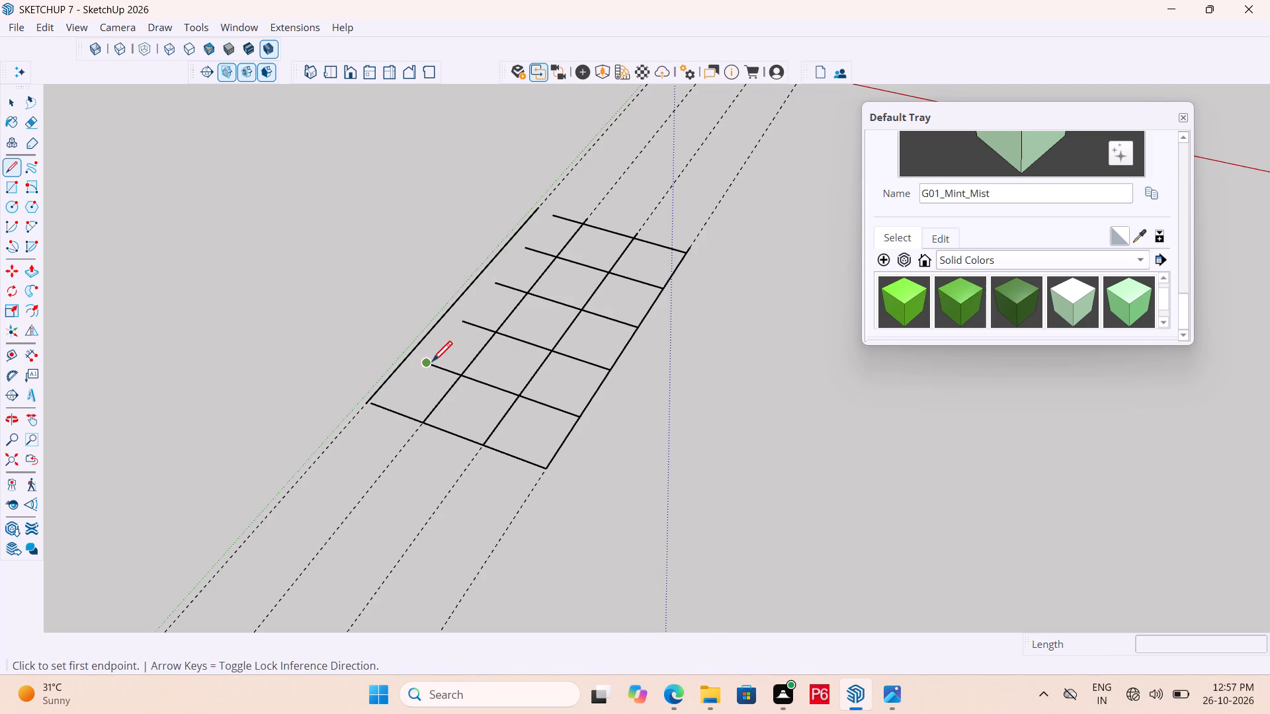
{"action": "left_click", "coordinate": [432, 363]}
{"action": "left_click", "coordinate": [360, 329]}
{"action": "key", "text": "space"}
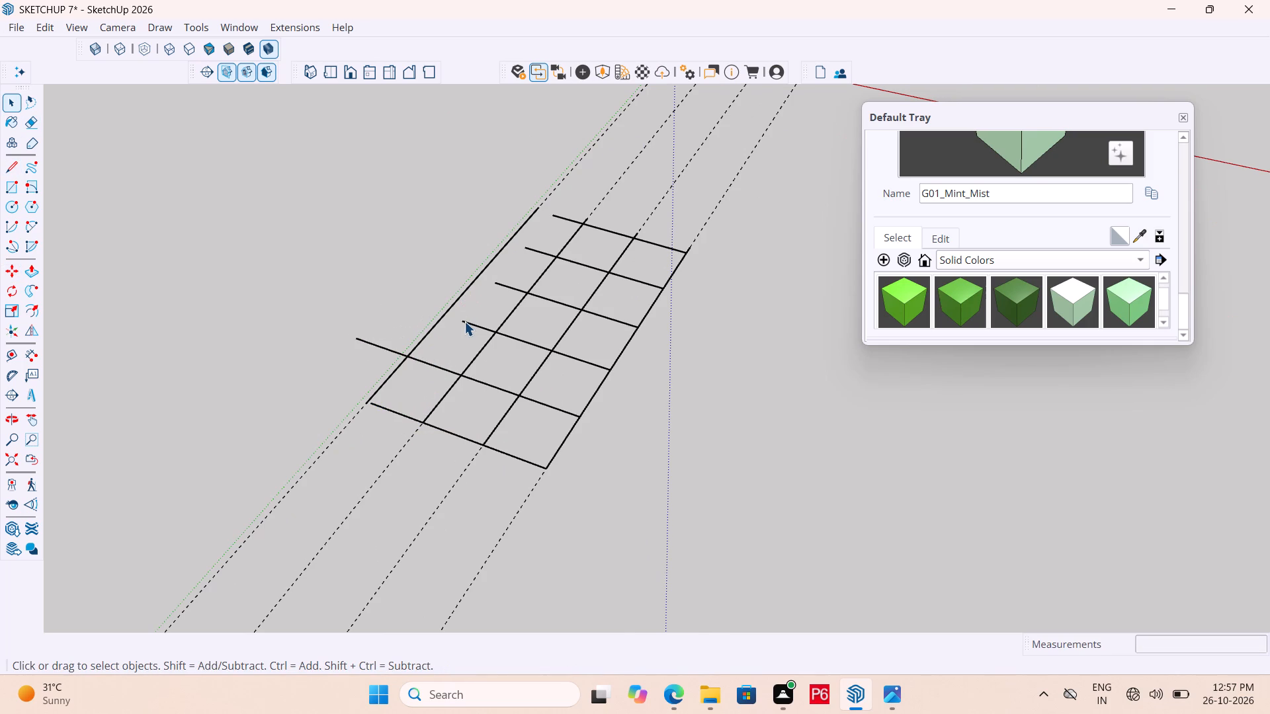
{"action": "key", "text": "l"}
{"action": "left_click", "coordinate": [464, 321]}
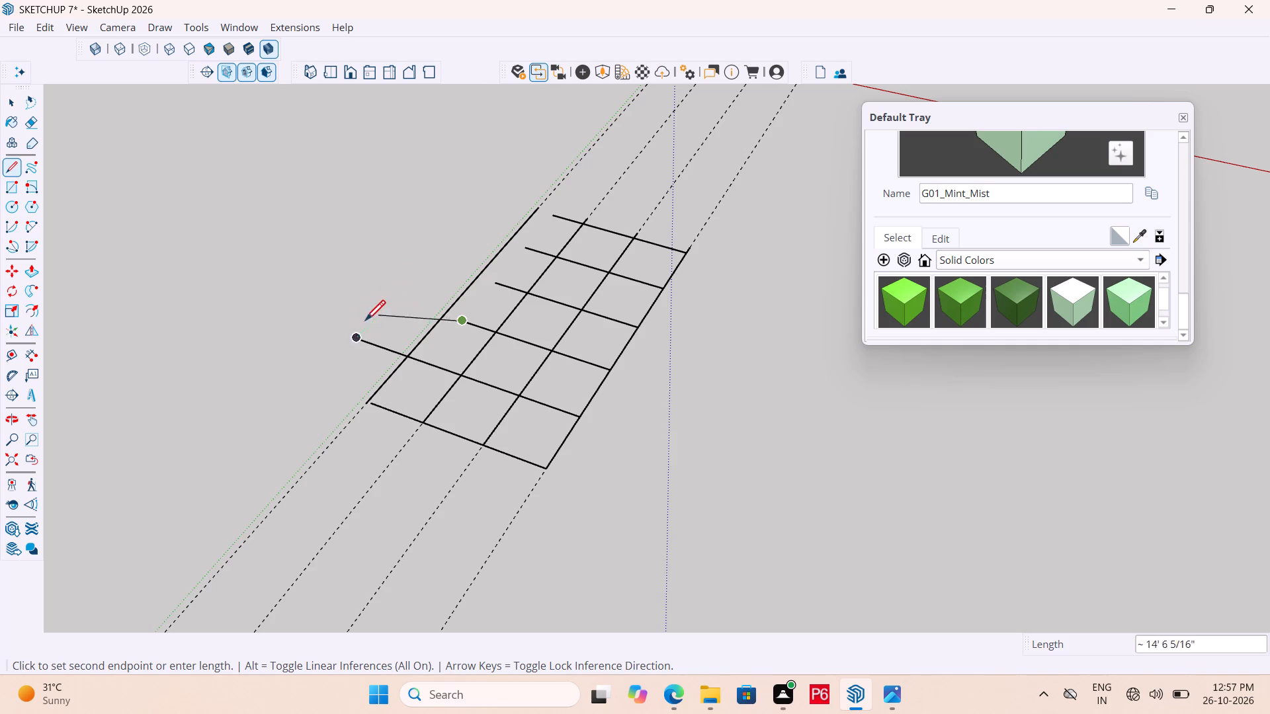
{"action": "left_click", "coordinate": [400, 294]}
{"action": "key", "text": "space"}
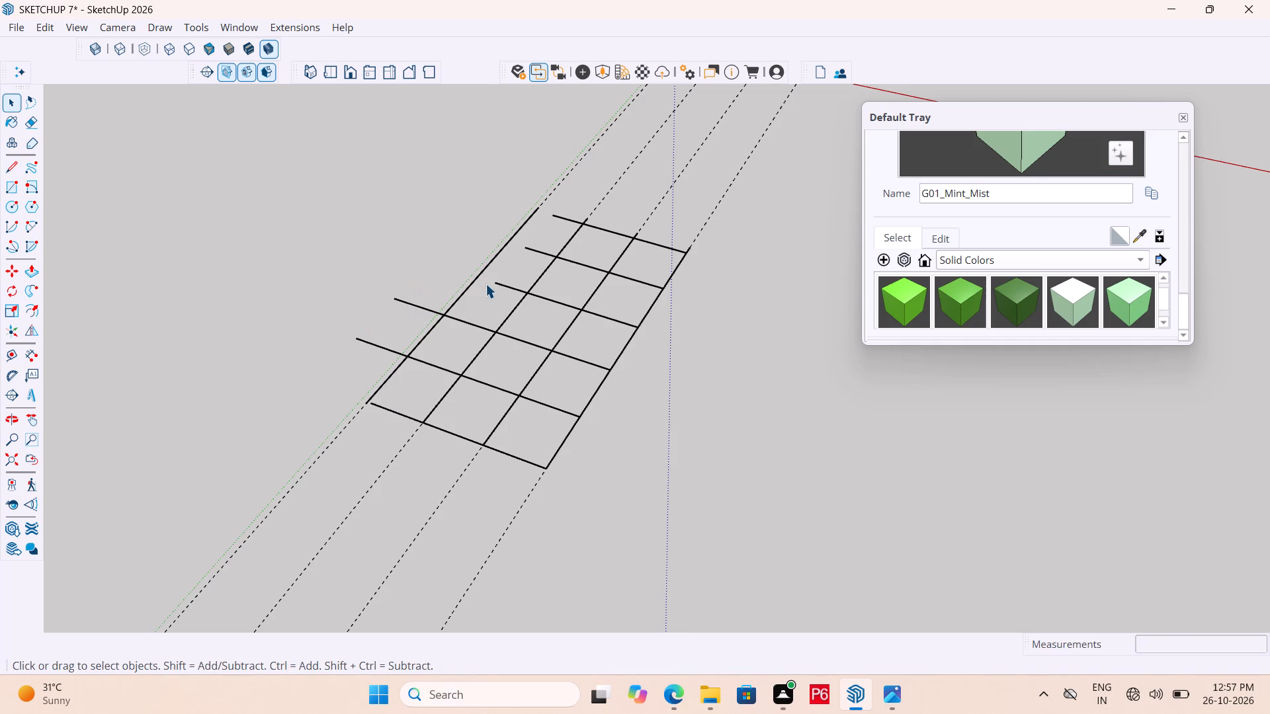
{"action": "key", "text": "l"}
{"action": "left_click", "coordinate": [498, 280]}
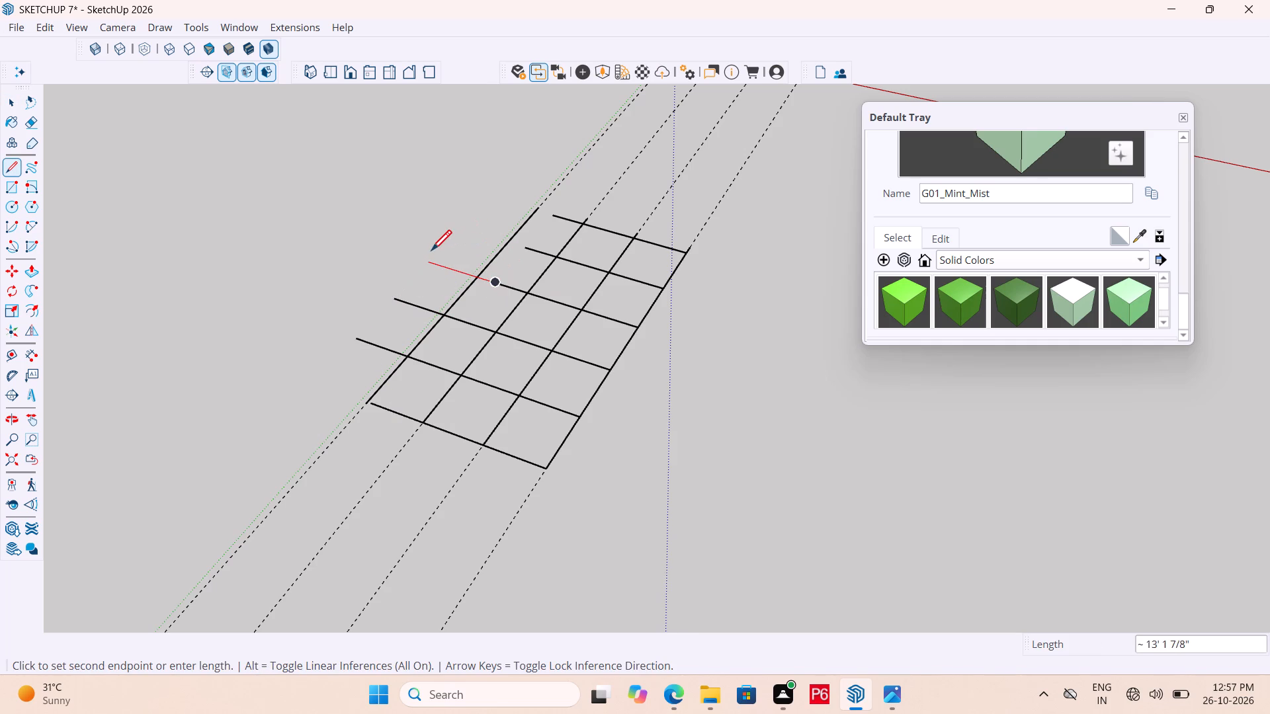
{"action": "left_click", "coordinate": [433, 262]}
{"action": "key", "text": "space"}
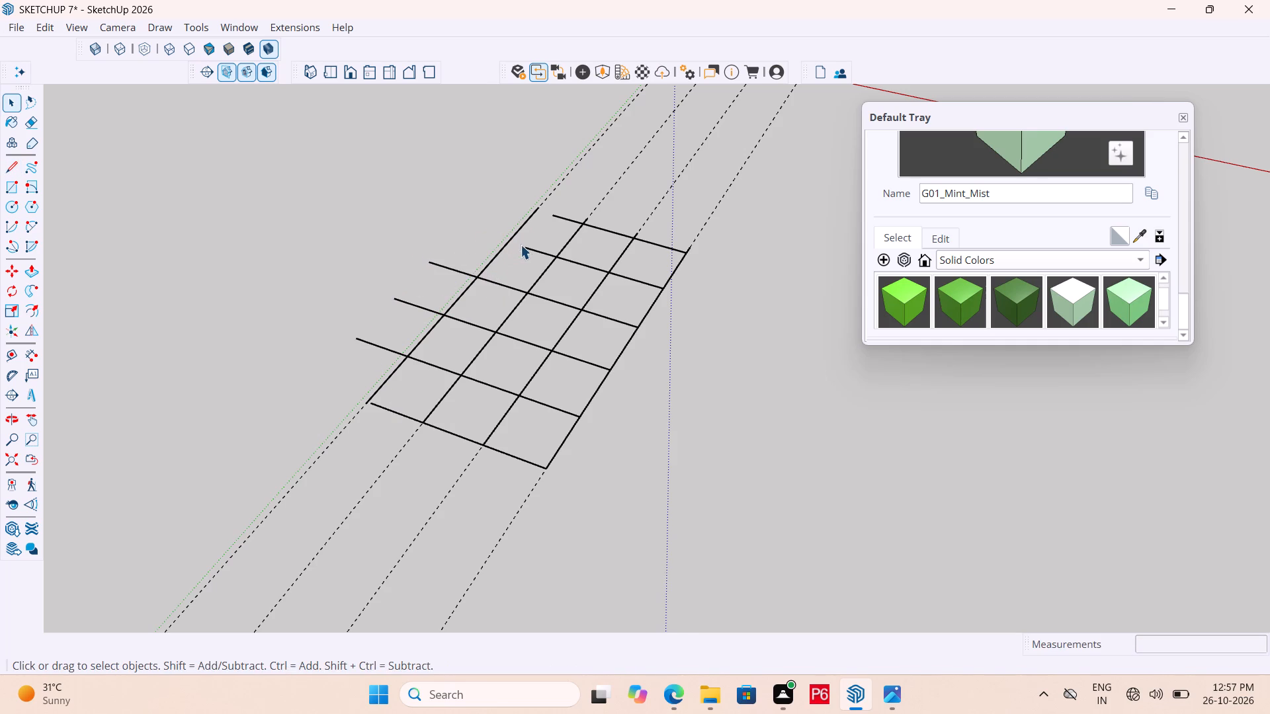
Extend the two cross lines nearest the house across the lengthwise line near the green axis, about 13' each.
{"action": "key", "text": "l"}
{"action": "left_click", "coordinate": [528, 245]}
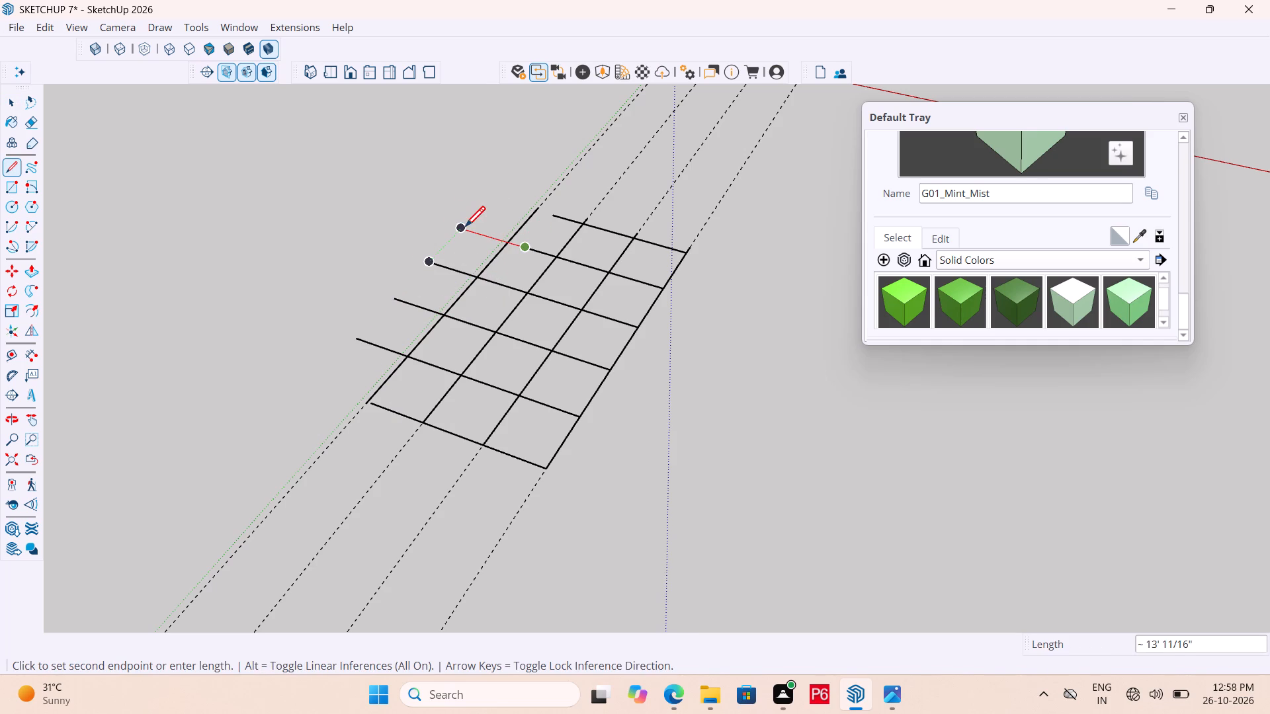
{"action": "double_click", "coordinate": [465, 229]}
{"action": "key", "text": "l"}
{"action": "left_click", "coordinate": [555, 216]}
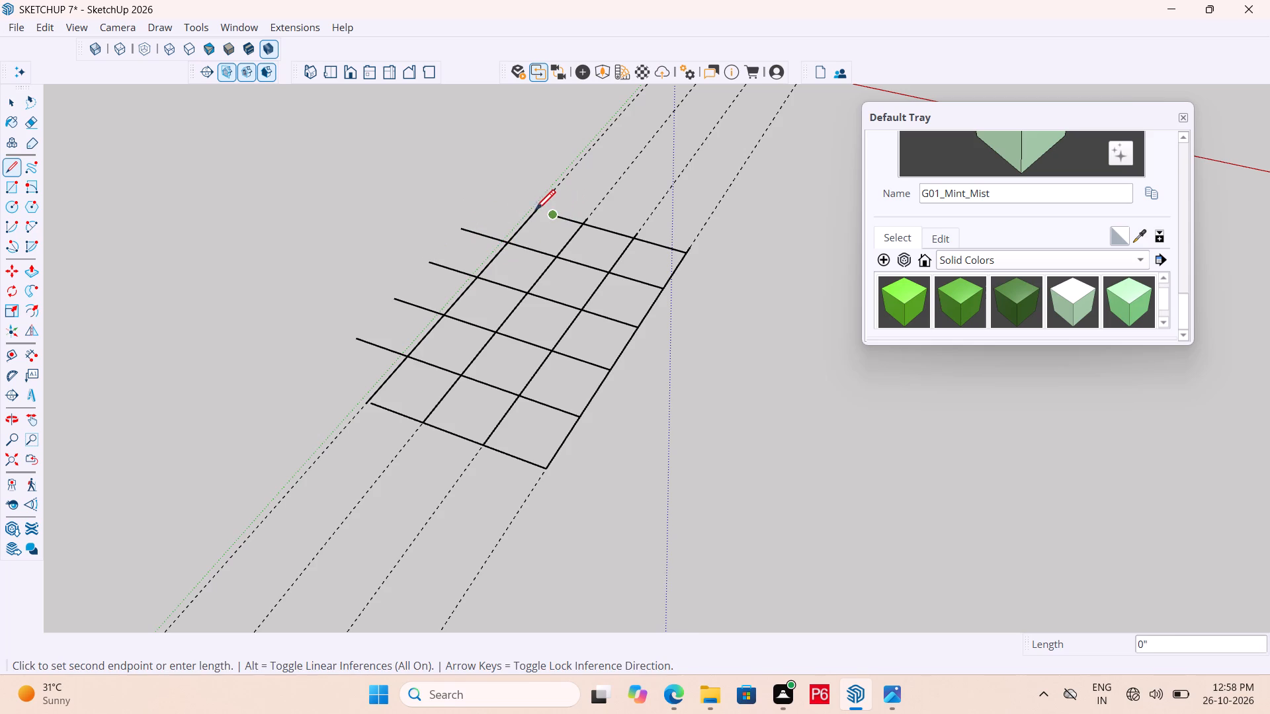
{"action": "left_click", "coordinate": [496, 196]}
{"action": "scroll", "coordinate": [499, 181], "scroll_direction": "down", "scroll_amount": 4}
{"action": "key", "text": "space"}
Extend the three cross lines farthest from the house about 10' outward beyond the fourth lengthwise line, parallel to the red axis.
{"action": "scroll", "coordinate": [555, 337], "scroll_direction": "up", "scroll_amount": 4}
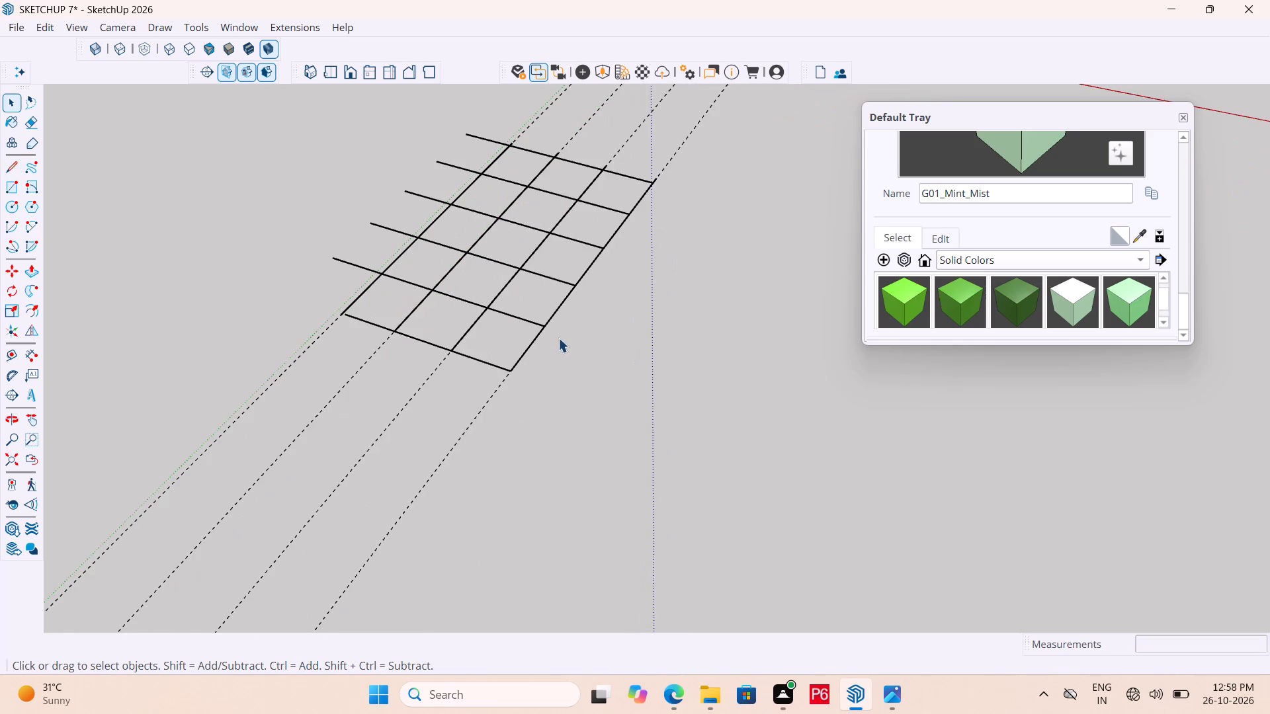
{"action": "key", "text": "l"}
{"action": "left_click", "coordinate": [541, 329]}
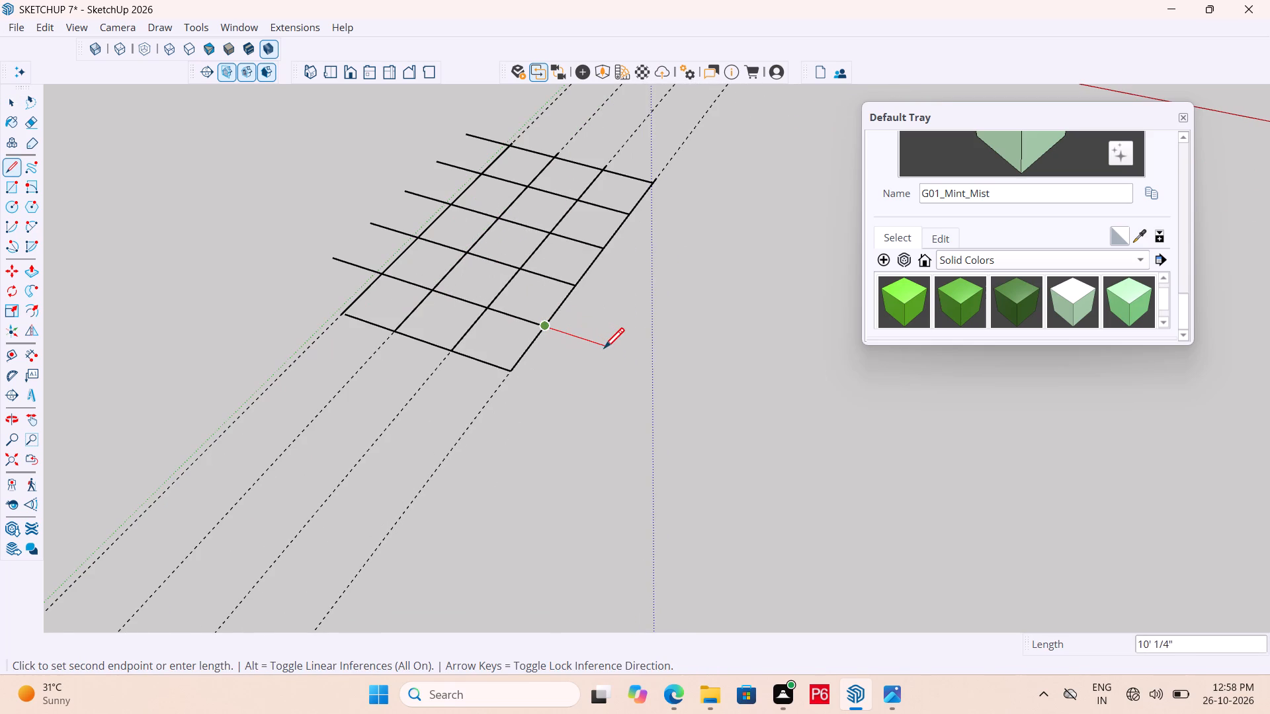
{"action": "left_click", "coordinate": [604, 350]}
{"action": "key", "text": "space"}
{"action": "key", "text": "l"}
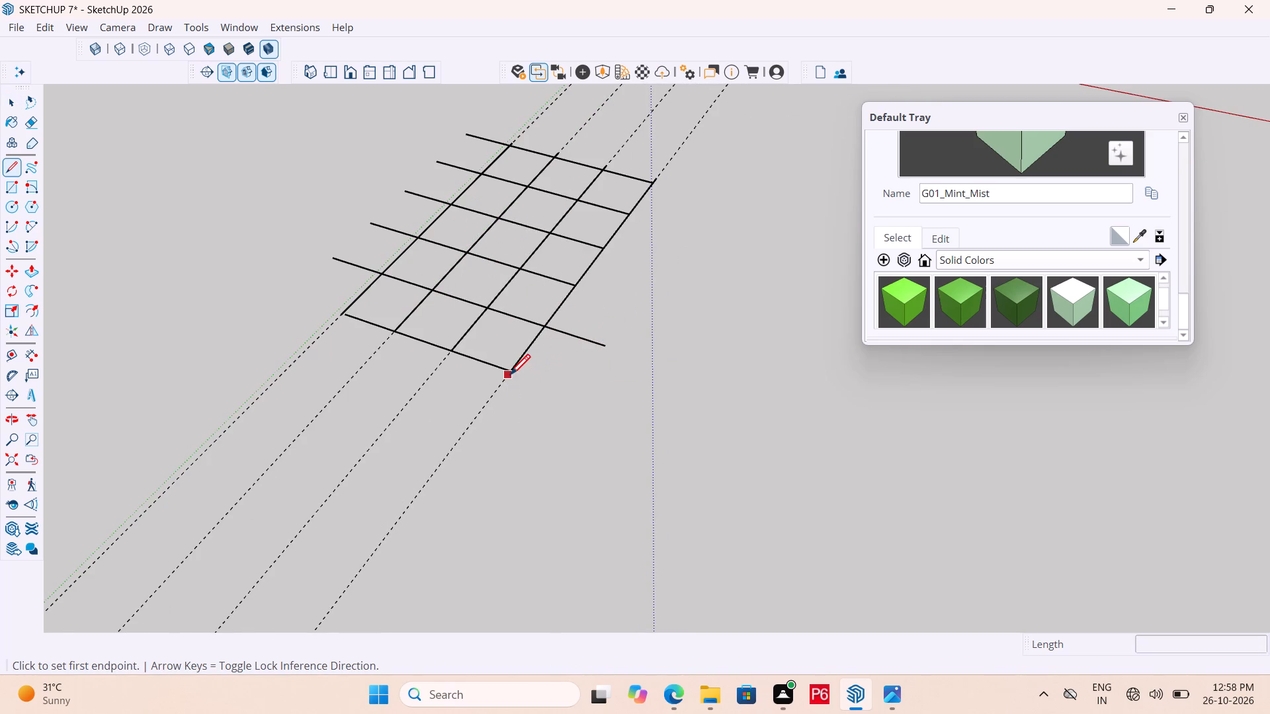
{"action": "left_click", "coordinate": [510, 377]}
{"action": "key", "text": "space"}
{"action": "key", "text": "l"}
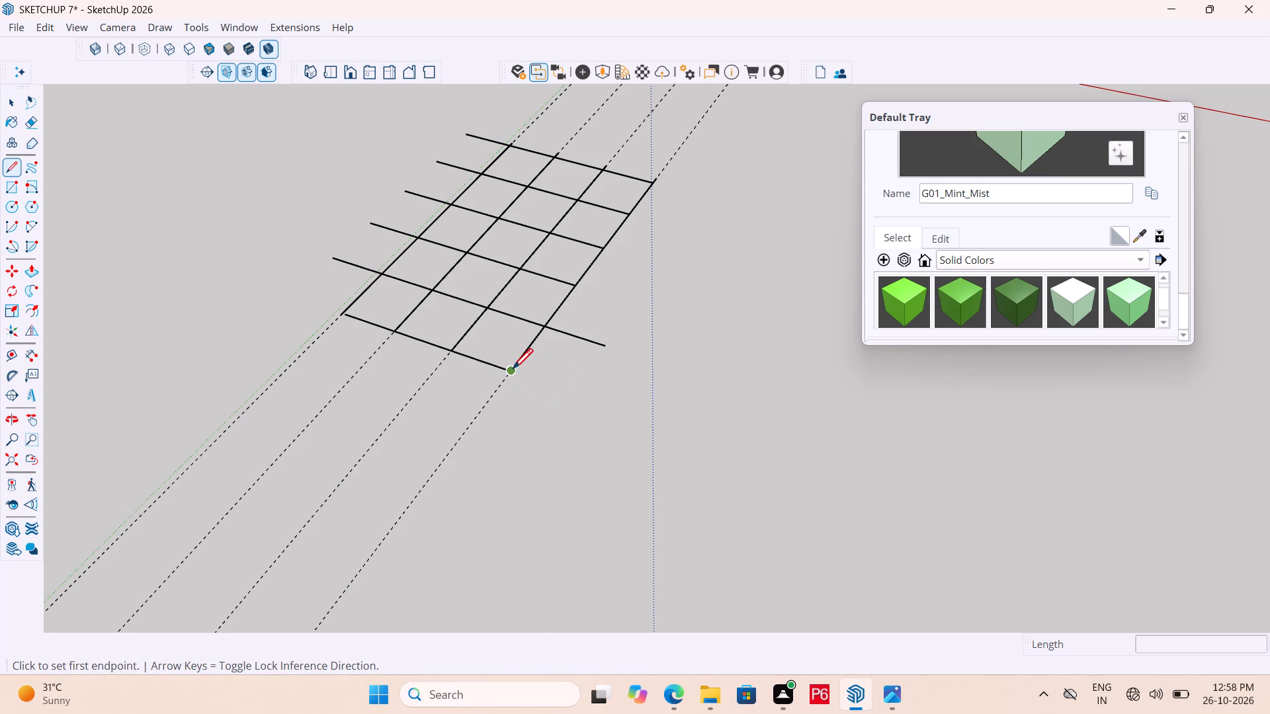
{"action": "left_click", "coordinate": [513, 371]}
{"action": "left_click", "coordinate": [570, 390]}
{"action": "key", "text": "space"}
{"action": "key", "text": "l"}
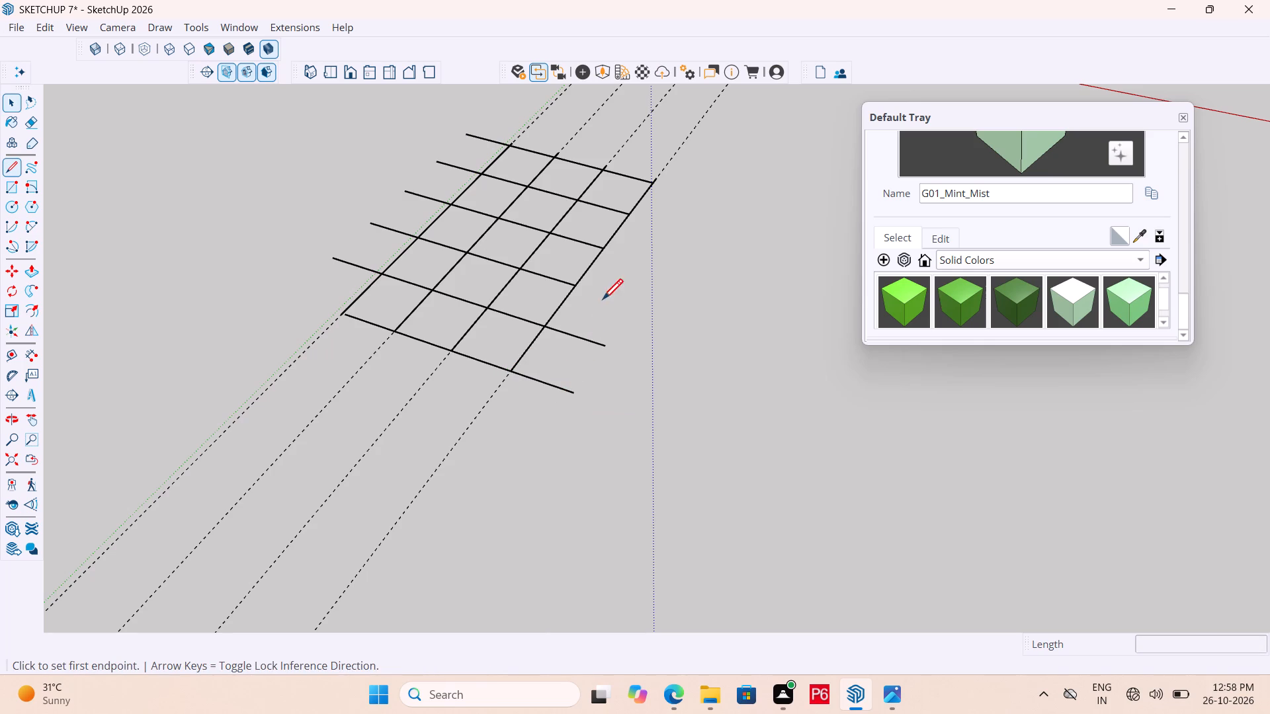
{"action": "left_click", "coordinate": [576, 288]}
{"action": "left_click", "coordinate": [632, 306]}
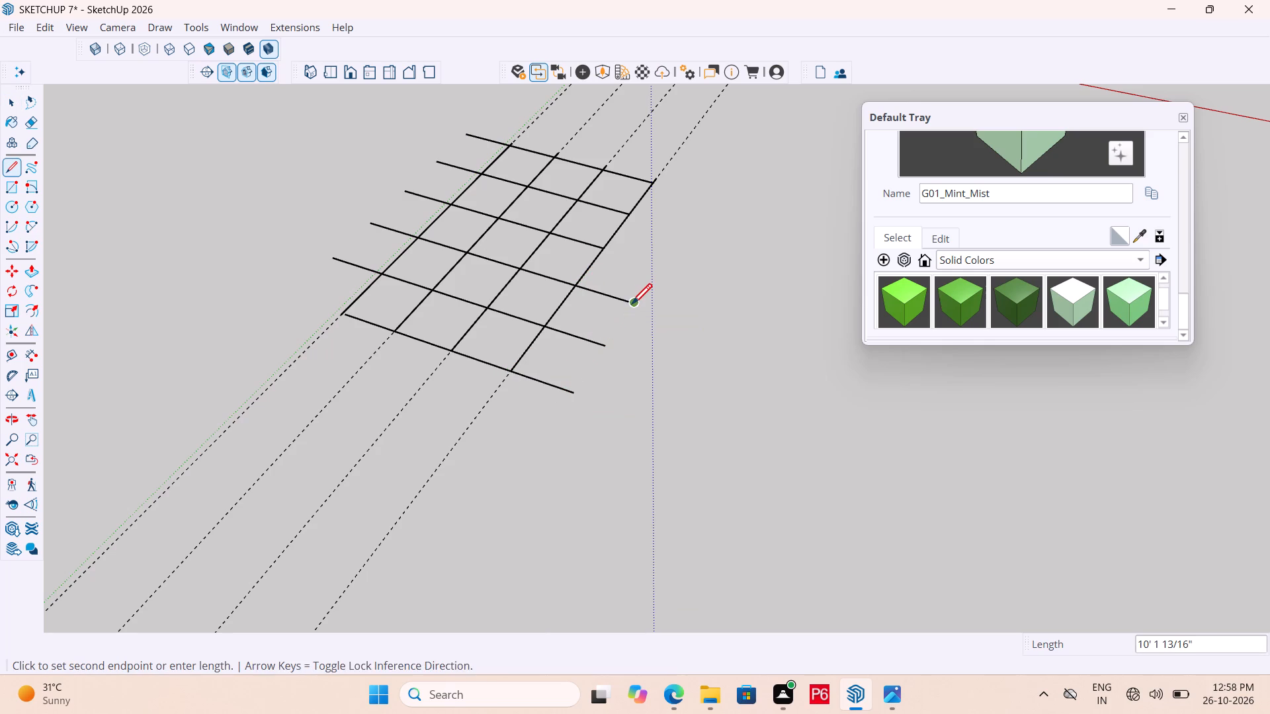
{"action": "key", "text": "space"}
Extend the three cross lines nearest the house outward beyond the fourth lengthwise line to match the other extensions.
{"action": "key", "text": "l"}
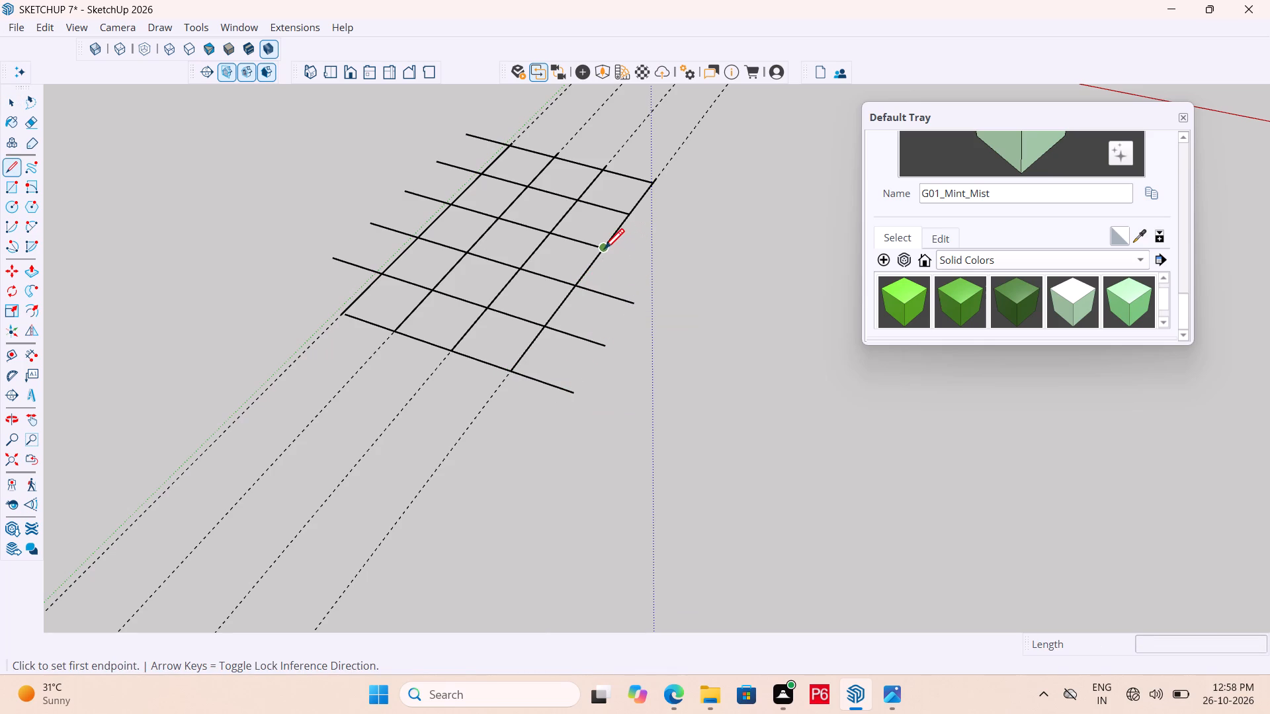
{"action": "left_click", "coordinate": [605, 251]}
{"action": "left_click", "coordinate": [663, 262]}
{"action": "key", "text": "space"}
{"action": "type", "text": "L"}
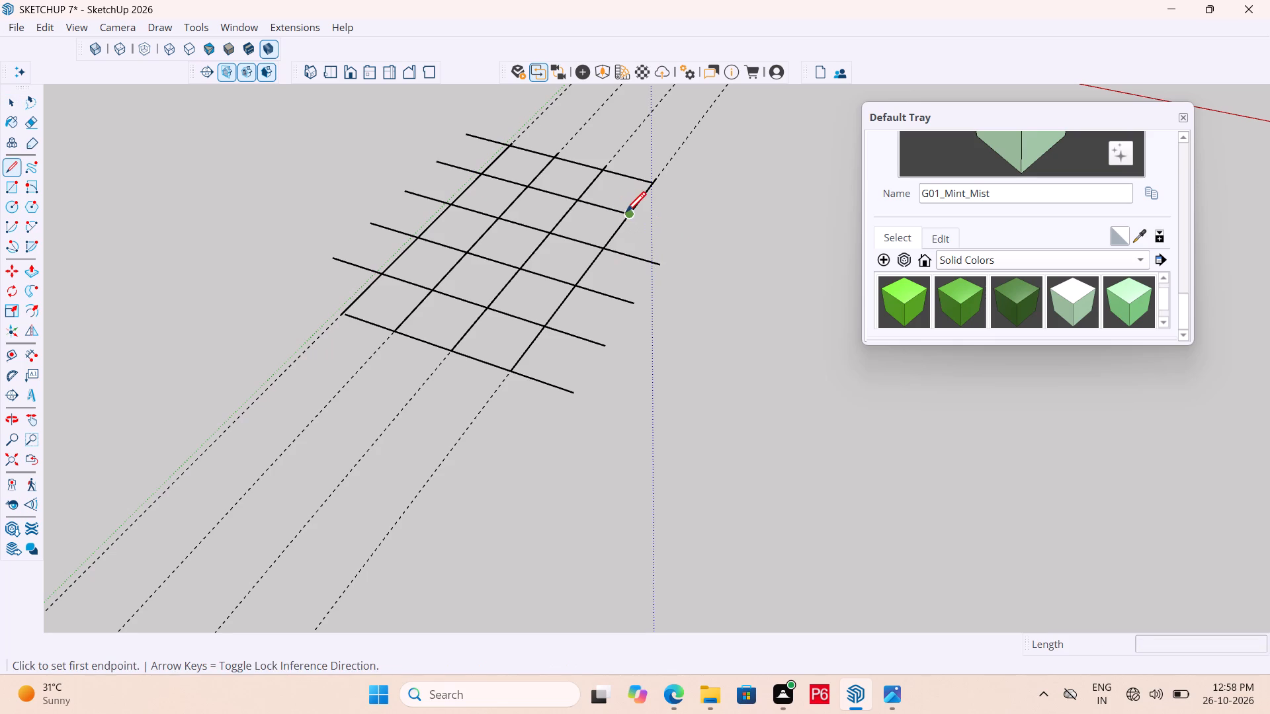
{"action": "left_click", "coordinate": [626, 214]}
{"action": "left_click", "coordinate": [689, 232]}
{"action": "key", "text": "space"}
{"action": "key", "text": "l"}
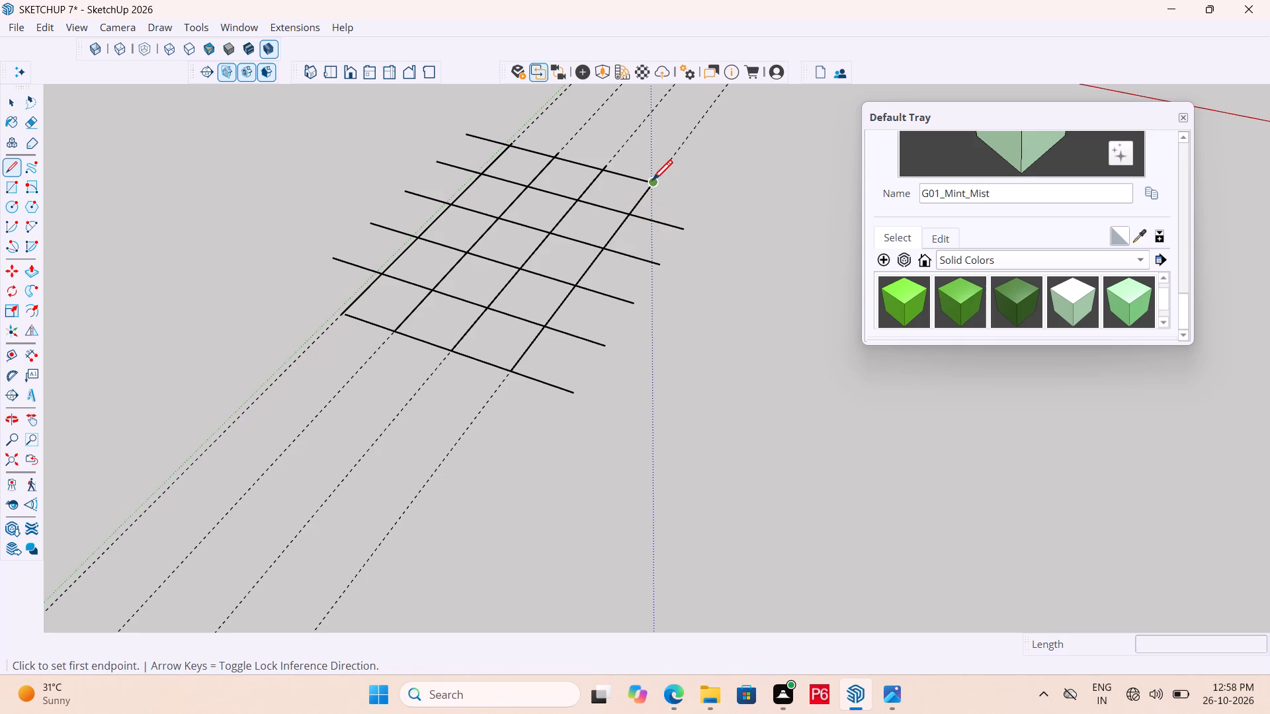
{"action": "left_click", "coordinate": [656, 185]}
{"action": "left_click", "coordinate": [703, 202]}
{"action": "key", "text": "space"}
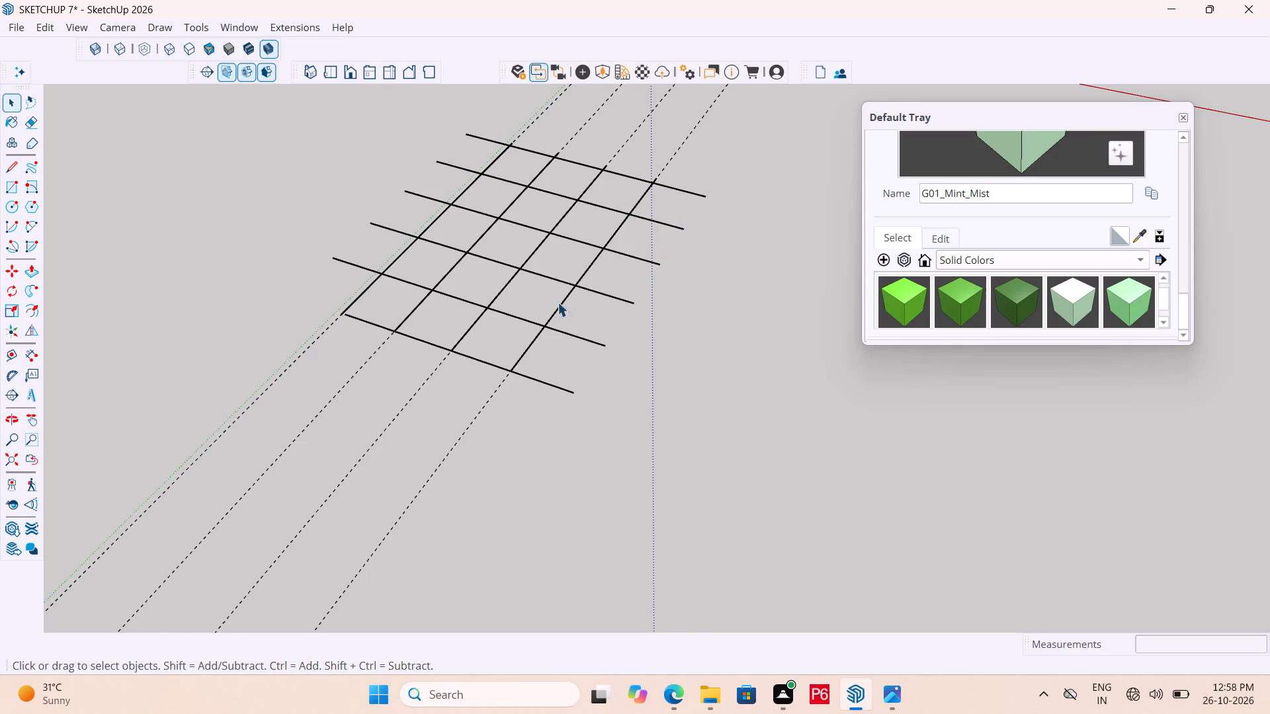
Extend the fourth, third and second lengthwise lines about 9' to 10' past the cross line farthest from the house, along their guides.
{"action": "scroll", "coordinate": [501, 406], "scroll_direction": "up", "scroll_amount": 4}
{"action": "key", "text": "l"}
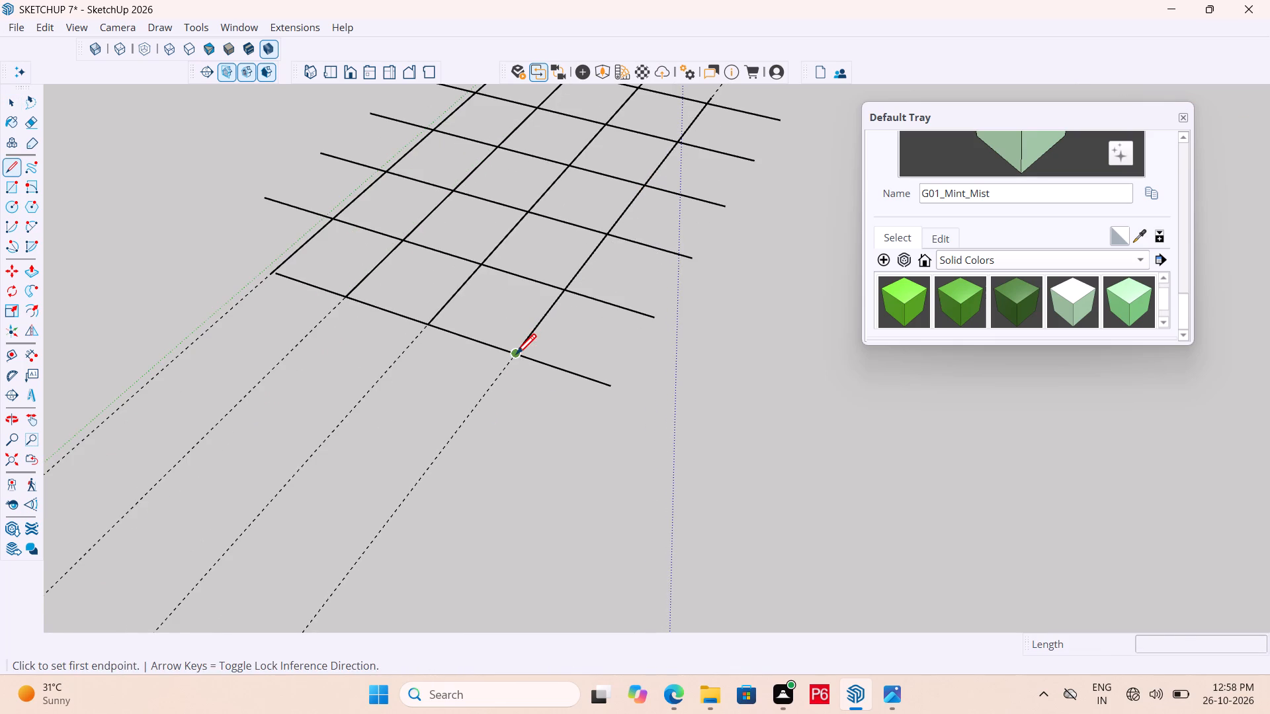
{"action": "left_click", "coordinate": [516, 356]}
{"action": "left_click", "coordinate": [468, 424]}
{"action": "key", "text": "space"}
{"action": "key", "text": "l"}
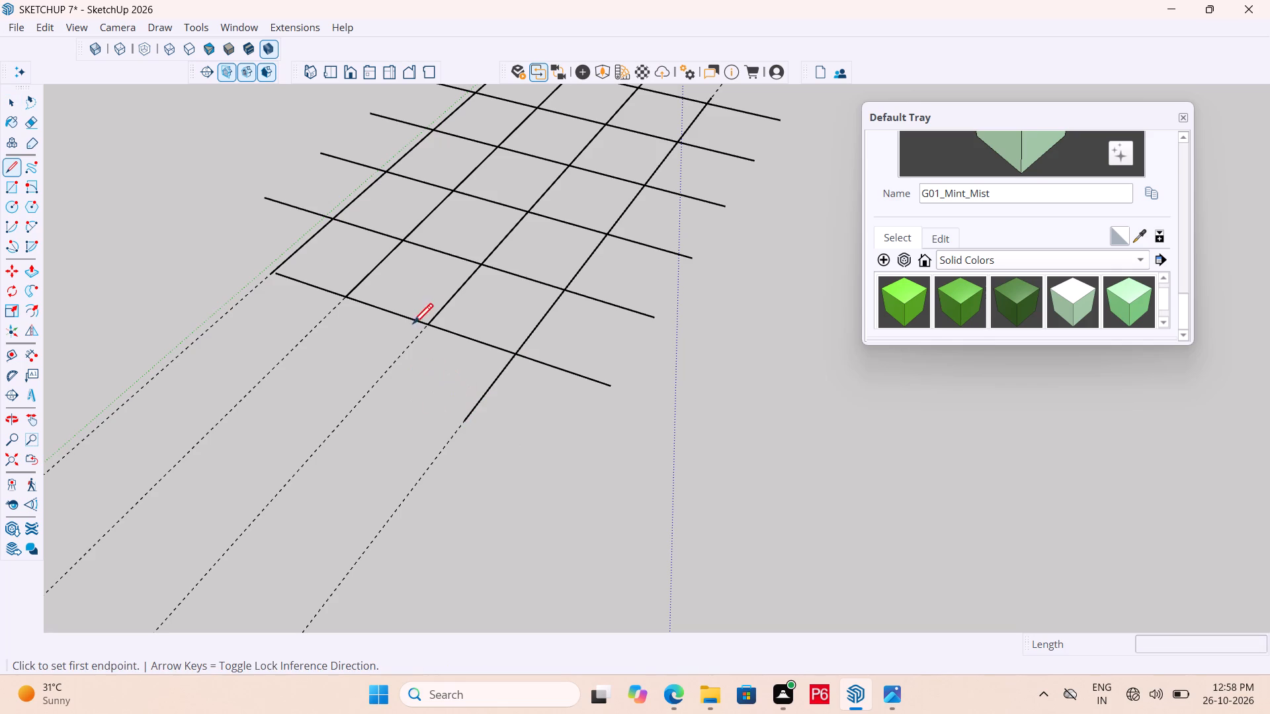
{"action": "left_click", "coordinate": [427, 326]}
{"action": "left_click", "coordinate": [377, 383]}
{"action": "key", "text": "space"}
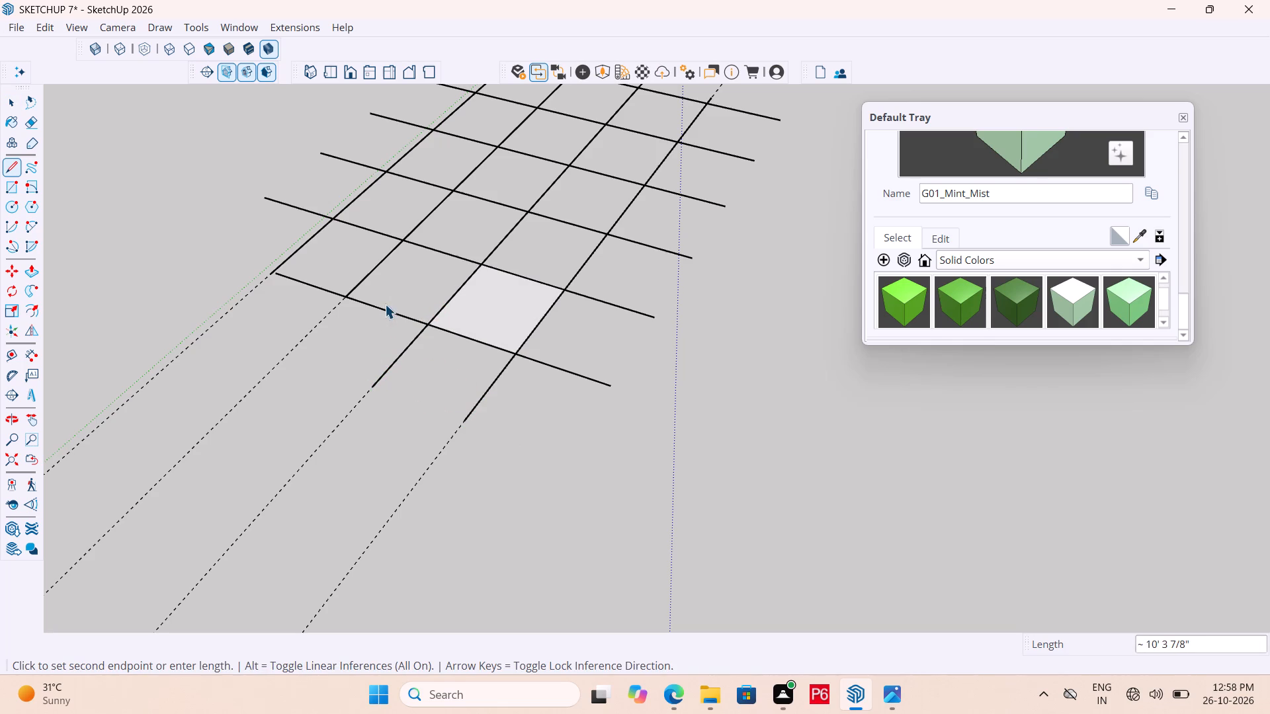
{"action": "key", "text": "l"}
{"action": "left_click", "coordinate": [349, 299]}
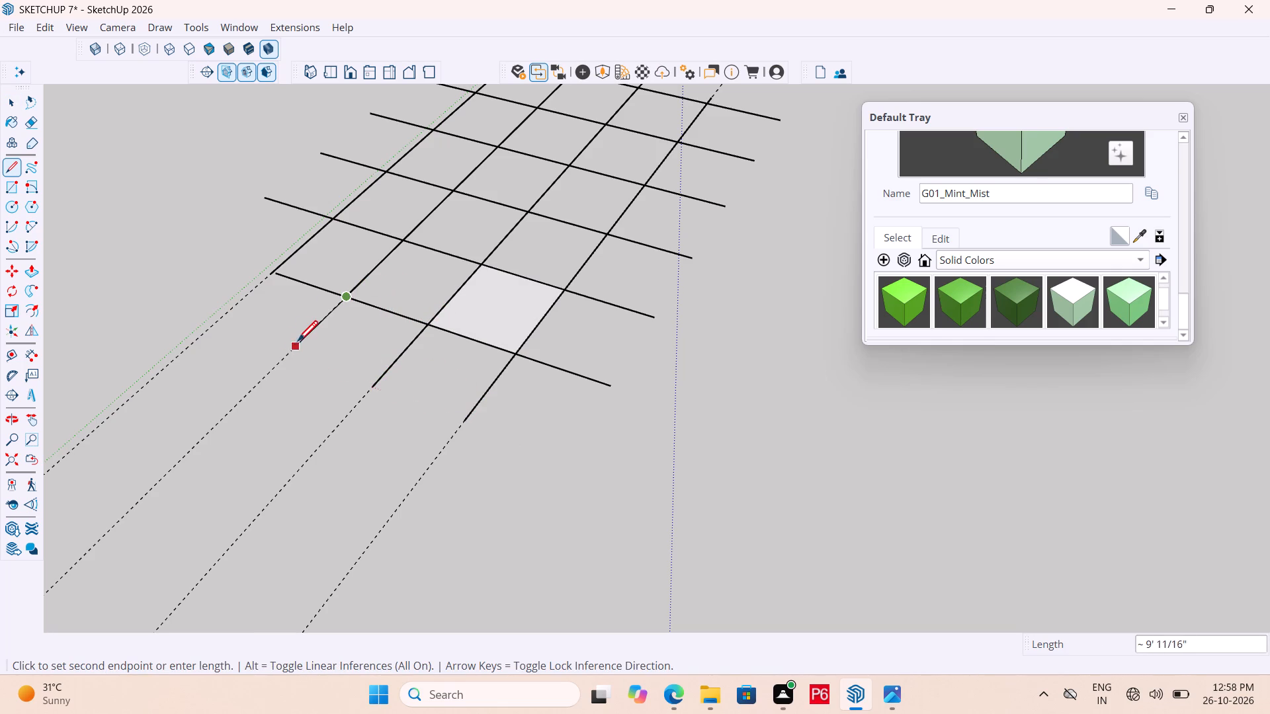
{"action": "left_click", "coordinate": [290, 348]}
{"action": "key", "text": "space"}
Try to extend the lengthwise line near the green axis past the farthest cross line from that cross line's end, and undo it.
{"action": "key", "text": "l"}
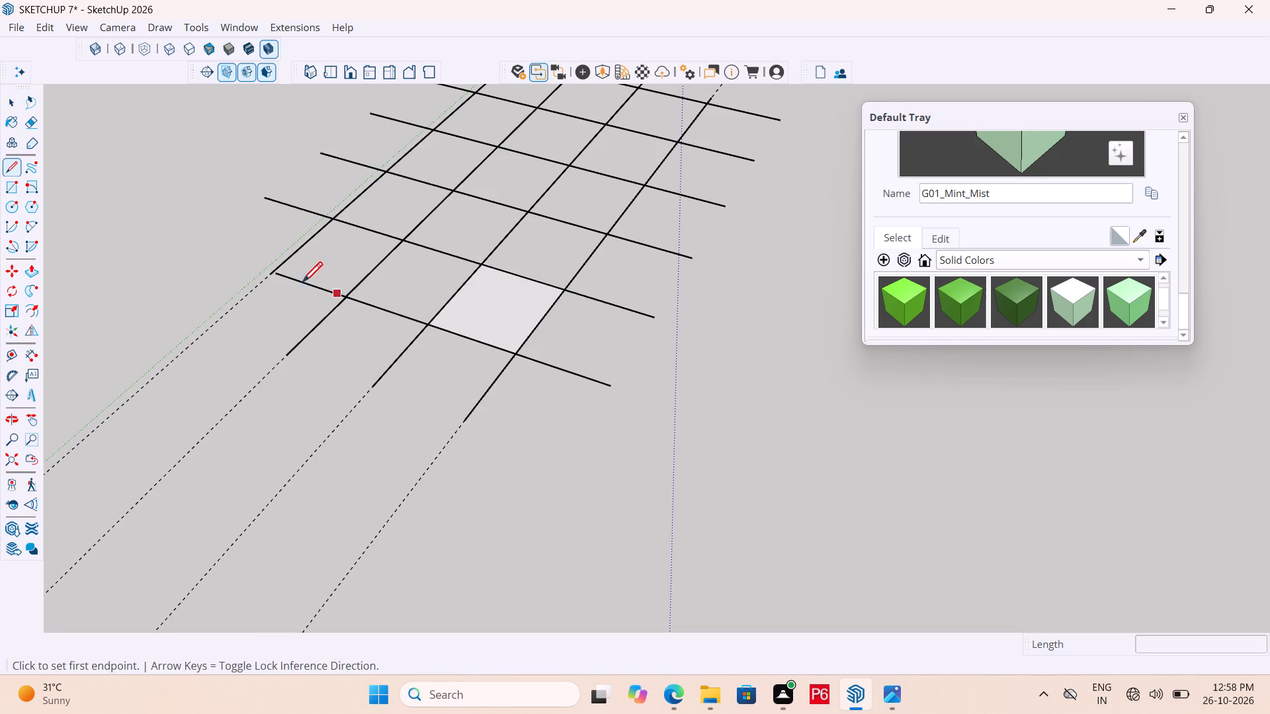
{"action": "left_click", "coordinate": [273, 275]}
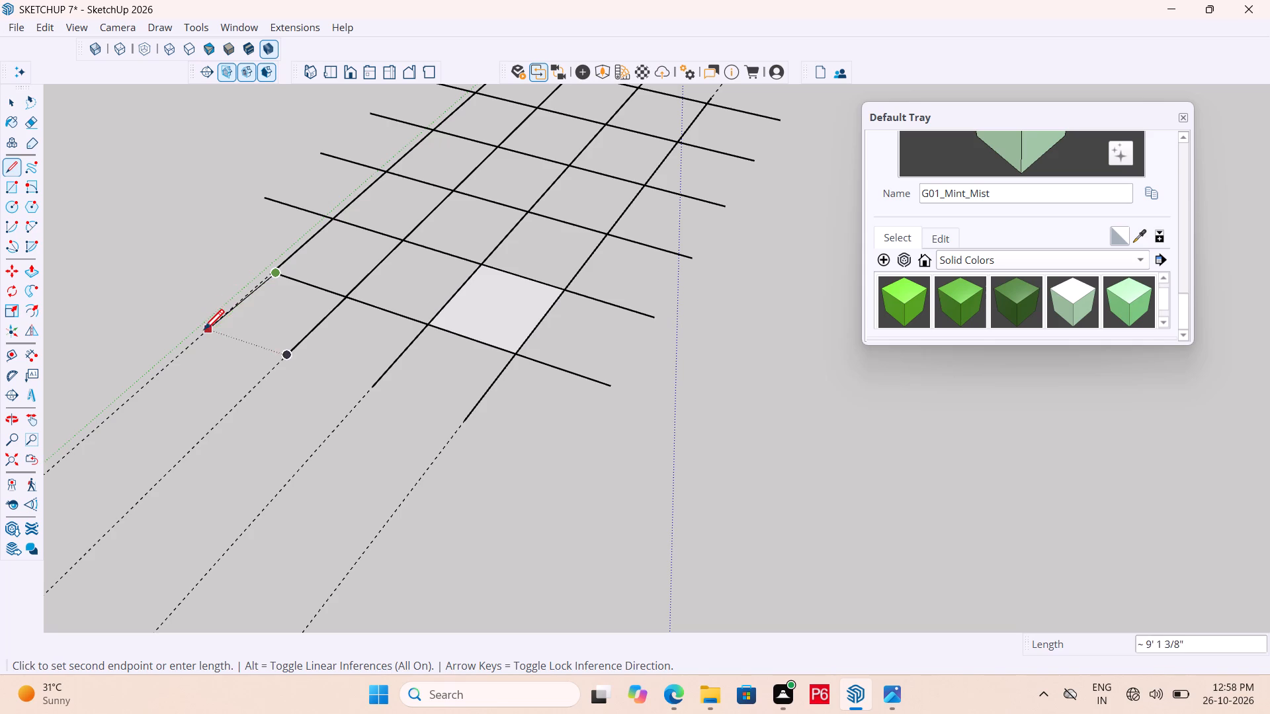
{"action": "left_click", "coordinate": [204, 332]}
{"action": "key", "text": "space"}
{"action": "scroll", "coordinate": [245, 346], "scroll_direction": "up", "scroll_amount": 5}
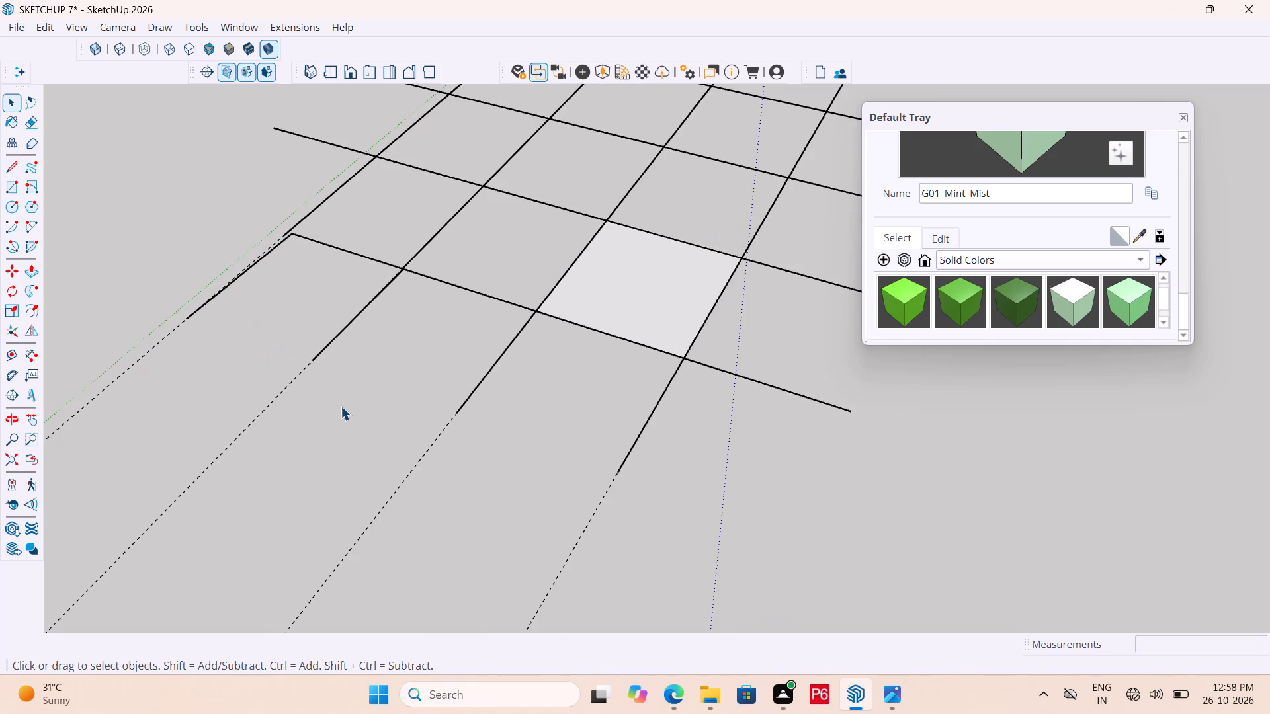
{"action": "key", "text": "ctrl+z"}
Extend the lengthwise line near the green axis about 9' from its own far end, level with the neighbouring extension.
{"action": "key", "text": "l"}
{"action": "scroll", "coordinate": [276, 239], "scroll_direction": "up", "scroll_amount": 10}
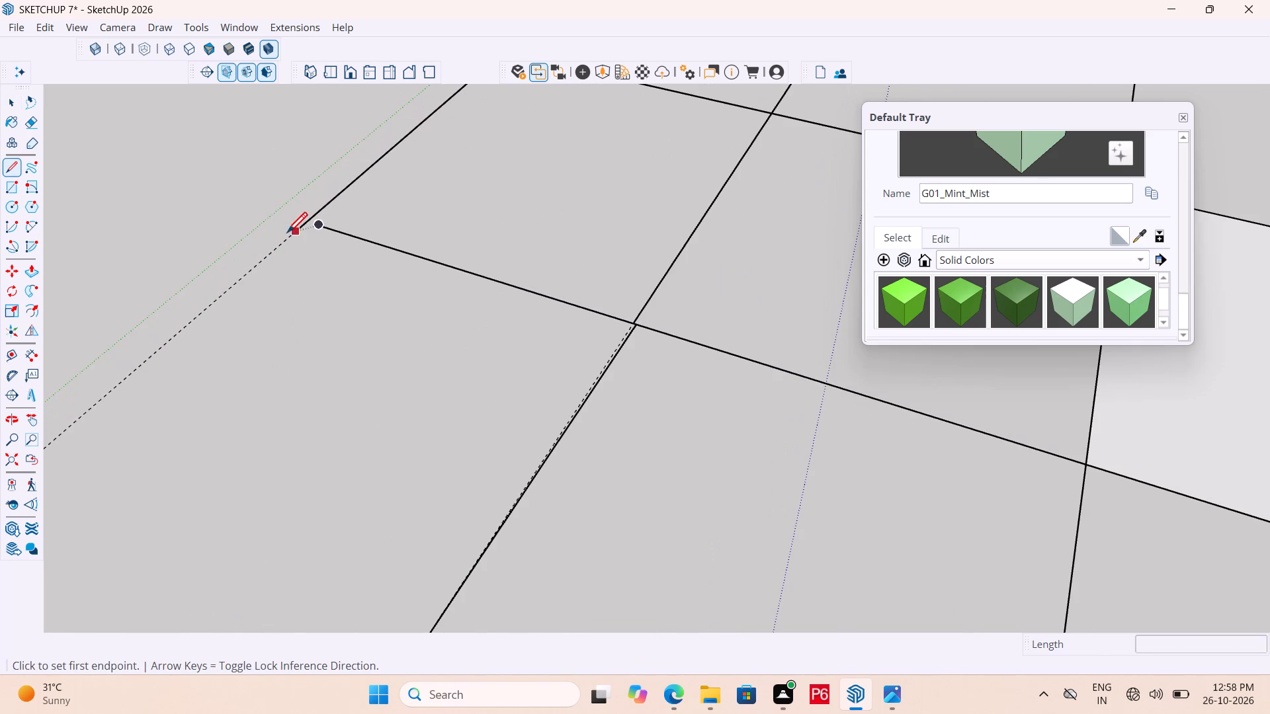
{"action": "left_click", "coordinate": [293, 232]}
{"action": "scroll", "coordinate": [242, 296], "scroll_direction": "down", "scroll_amount": 10}
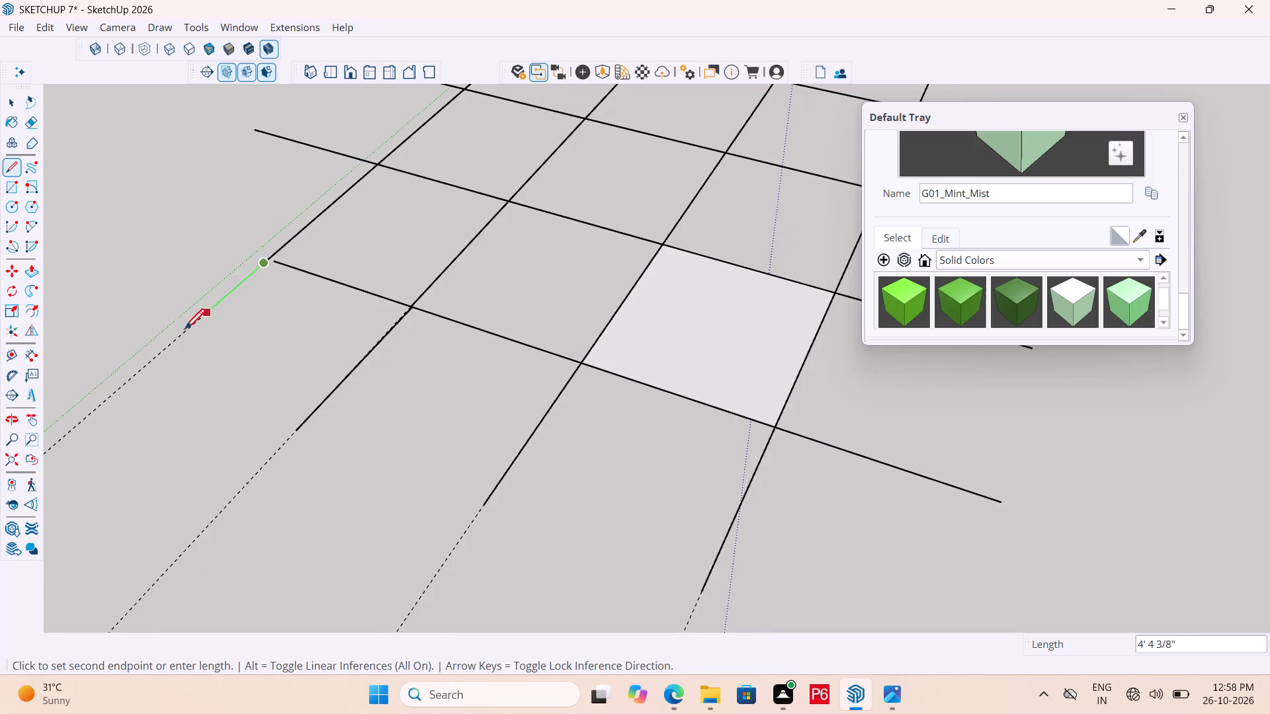
{"action": "left_click", "coordinate": [142, 374]}
{"action": "scroll", "coordinate": [249, 434], "scroll_direction": "down", "scroll_amount": 3}
{"action": "key", "text": "space"}
{"action": "scroll", "coordinate": [448, 484], "scroll_direction": "down", "scroll_amount": 6}
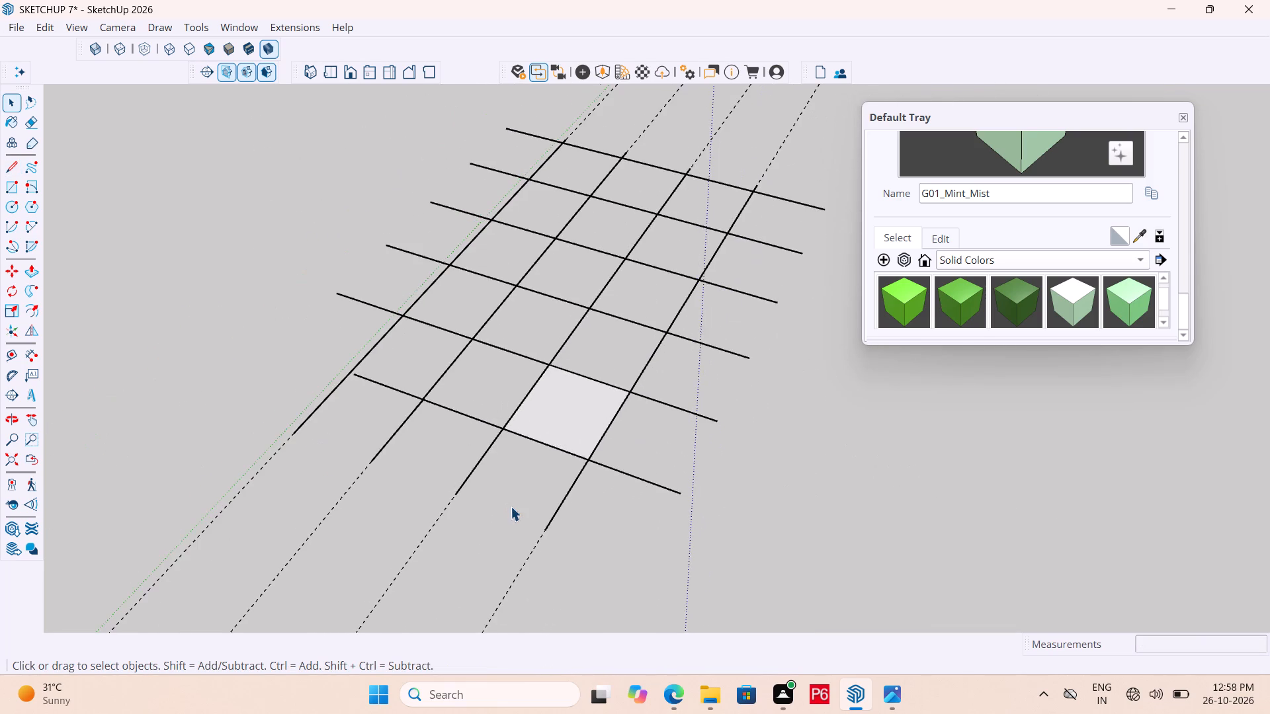
Extend the cross line farthest from the house outward across the lengthwise line near the green axis, in line with its existing direction.
{"action": "scroll", "coordinate": [349, 337], "scroll_direction": "up", "scroll_amount": 6}
{"action": "key", "text": "l"}
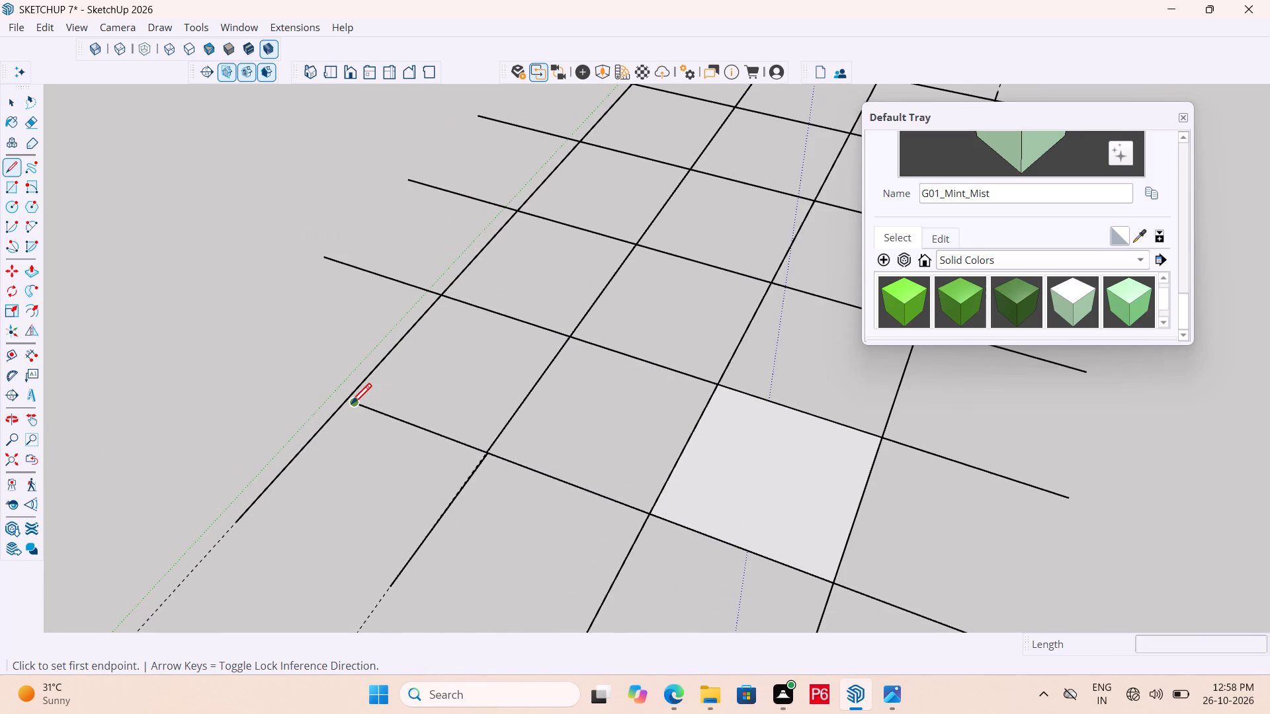
{"action": "left_click", "coordinate": [351, 406]}
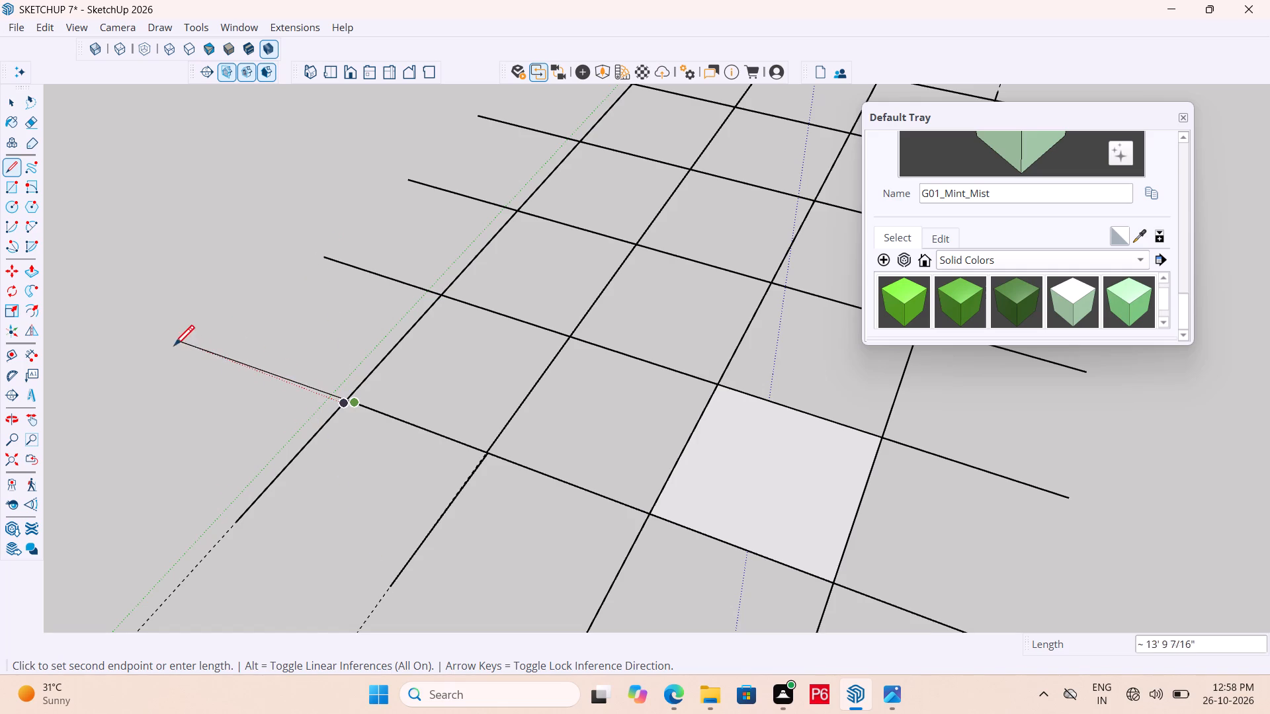
{"action": "scroll", "coordinate": [356, 335], "scroll_direction": "down", "scroll_amount": 7}
{"action": "middle_click_drag", "start_coordinate": [462, 356], "coordinate": [728, 368]}
{"action": "scroll", "coordinate": [303, 405], "scroll_direction": "down", "scroll_amount": 4}
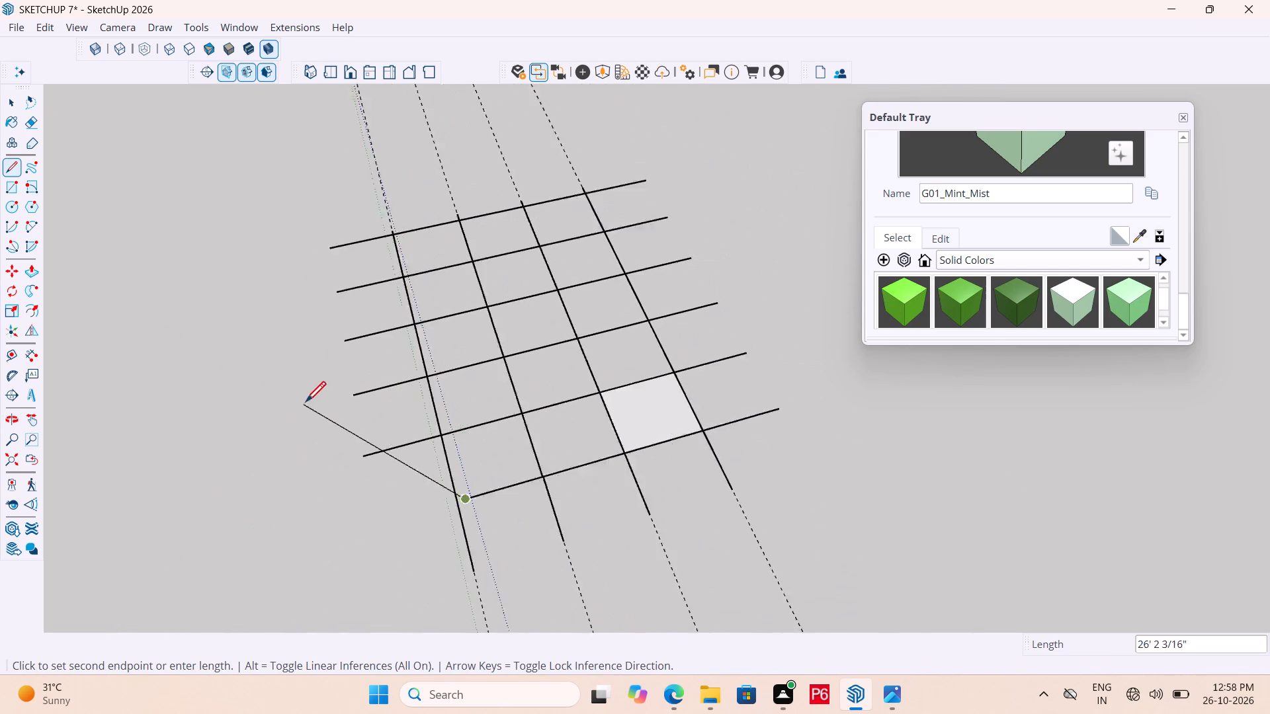
{"action": "scroll", "coordinate": [306, 404], "scroll_direction": "down", "scroll_amount": 1}
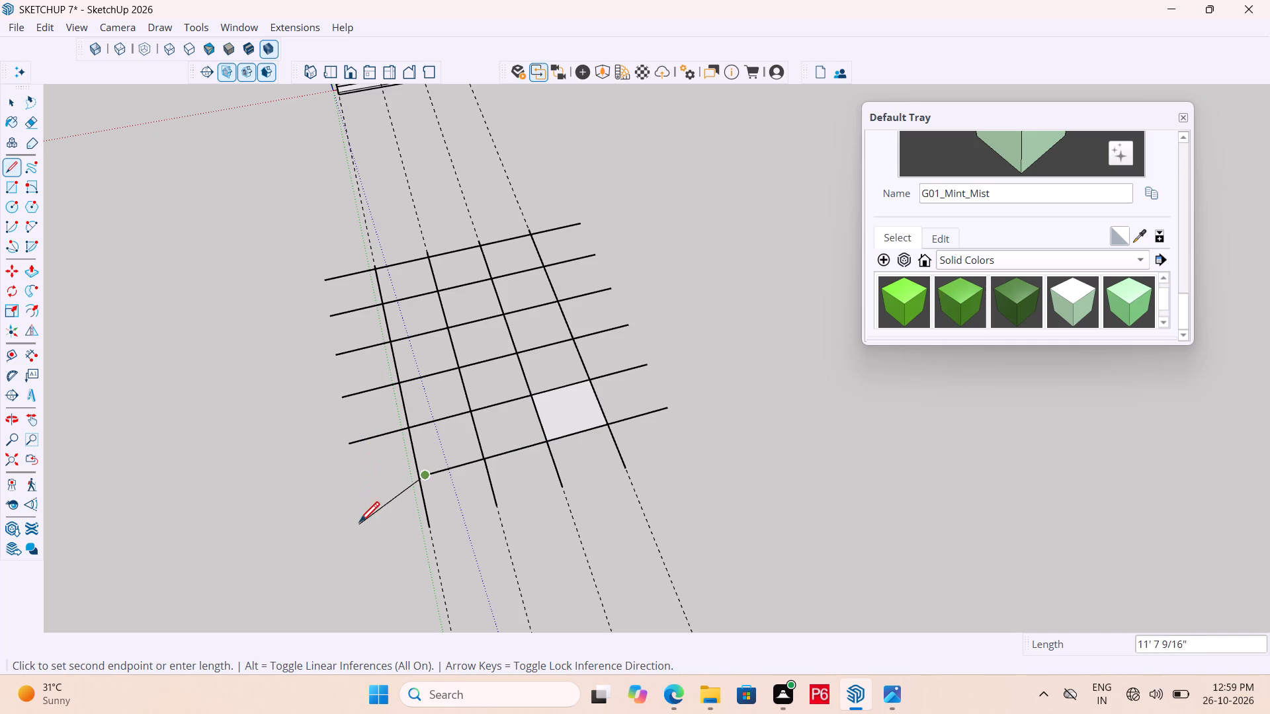
{"action": "left_click", "coordinate": [336, 507]}
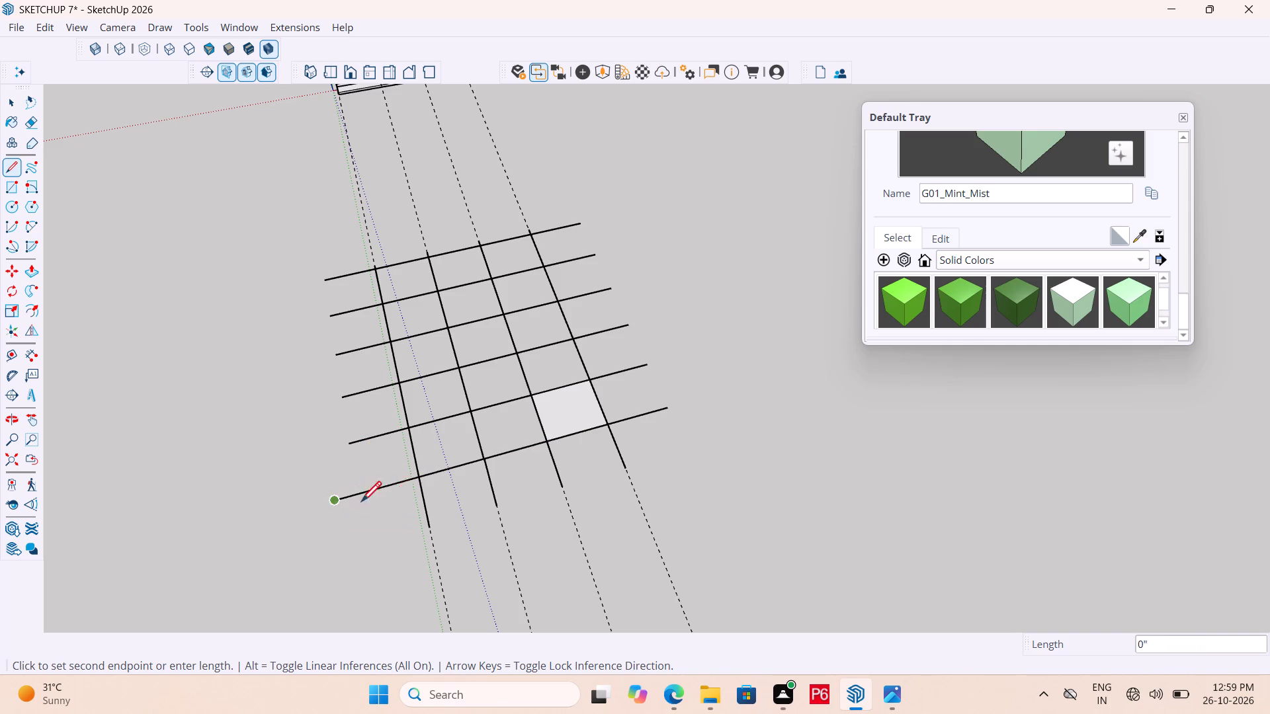
{"action": "key", "text": "space"}
Extend the first and second lengthwise lines, counted from the green axis, past the nearest cross line toward the house, along their guides.
{"action": "scroll", "coordinate": [463, 212], "scroll_direction": "up", "scroll_amount": 6}
{"action": "middle_click_drag", "start_coordinate": [381, 294], "coordinate": [537, 319]}
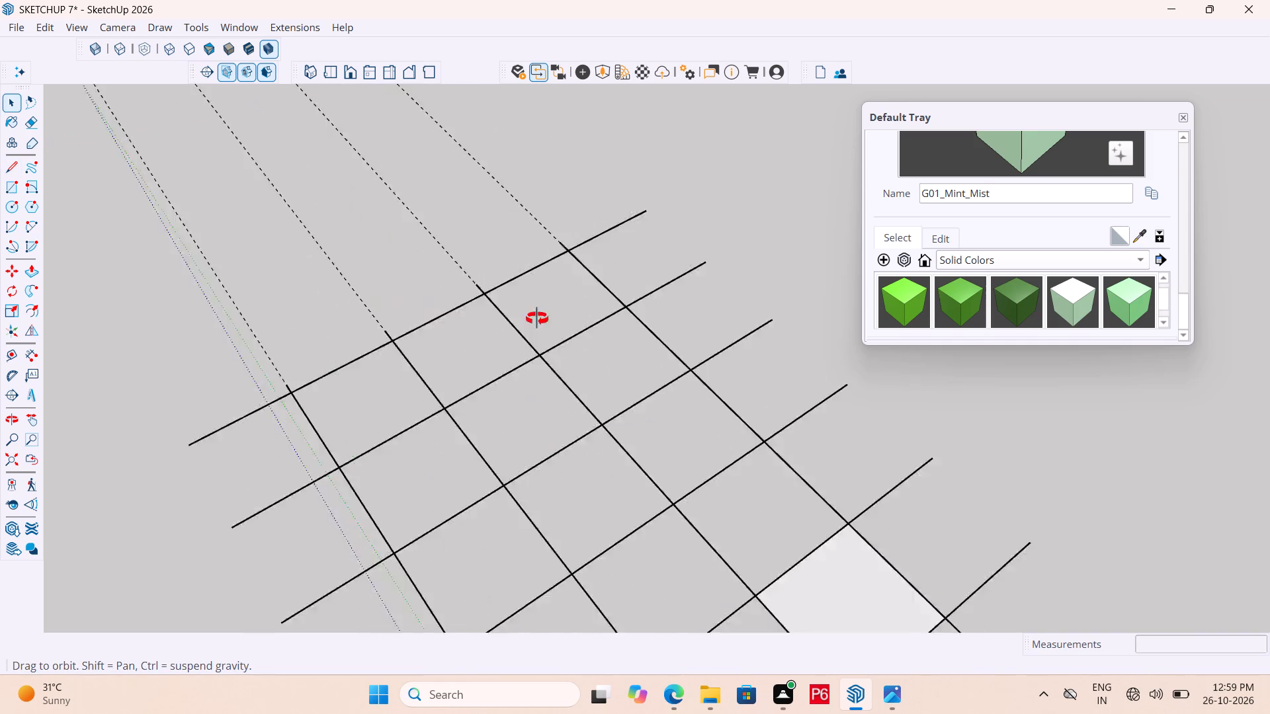
{"action": "middle_click_drag", "start_coordinate": [537, 319], "coordinate": [628, 317]}
{"action": "scroll", "coordinate": [630, 315], "scroll_direction": "up", "scroll_amount": 1}
{"action": "scroll", "coordinate": [717, 276], "scroll_direction": "down", "scroll_amount": 5}
{"action": "scroll", "coordinate": [333, 510], "scroll_direction": "up", "scroll_amount": 11}
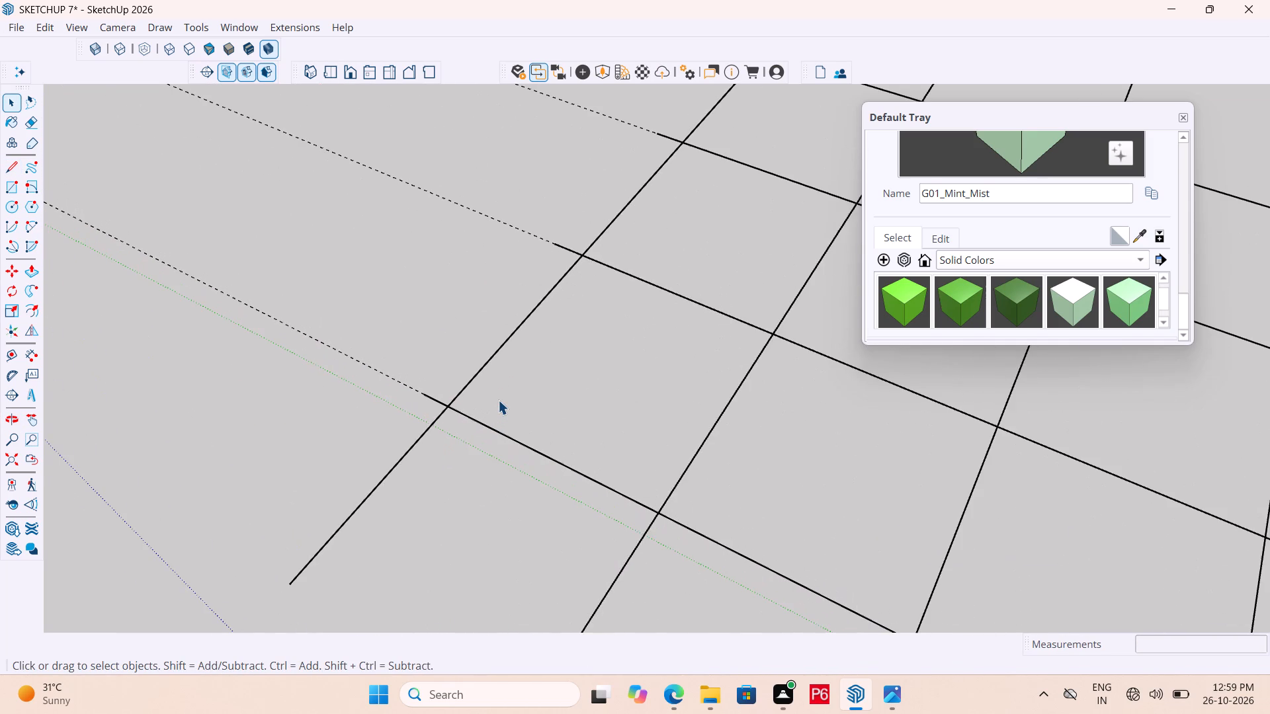
{"action": "key", "text": "l"}
{"action": "left_click", "coordinate": [420, 391]}
{"action": "left_click", "coordinate": [269, 317]}
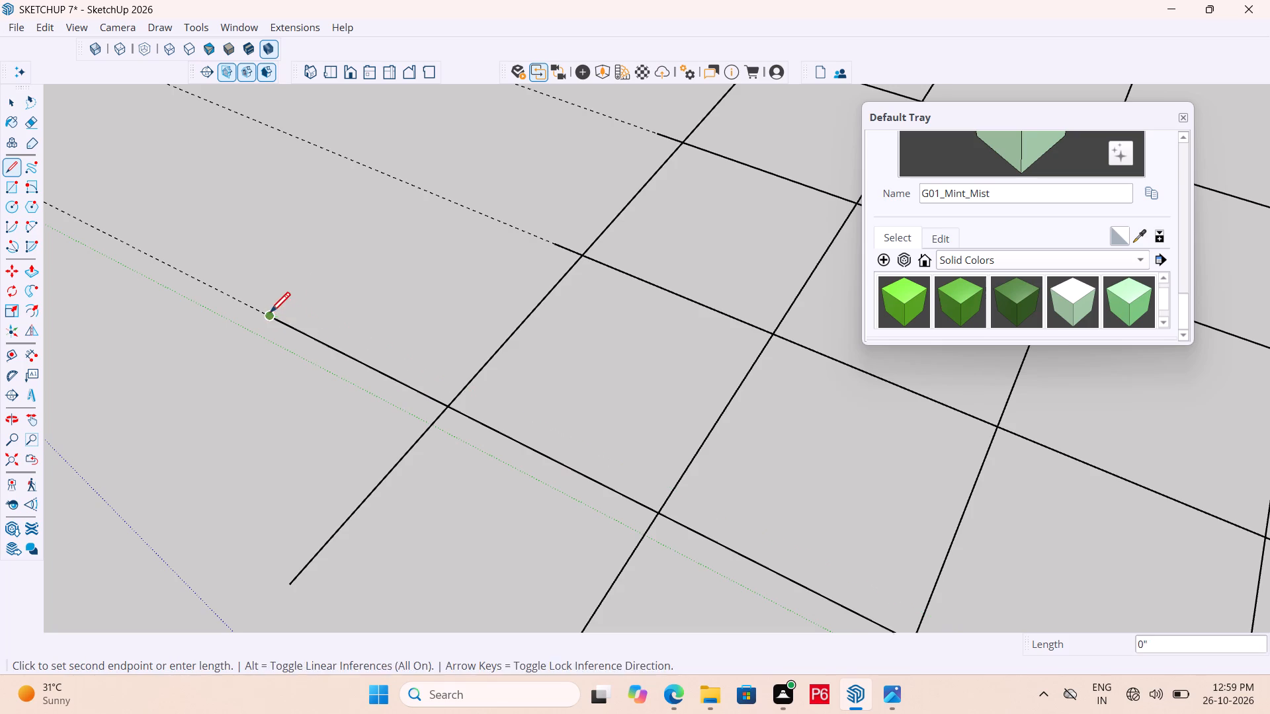
{"action": "key", "text": "space"}
{"action": "key", "text": "l"}
{"action": "left_click", "coordinate": [554, 243]}
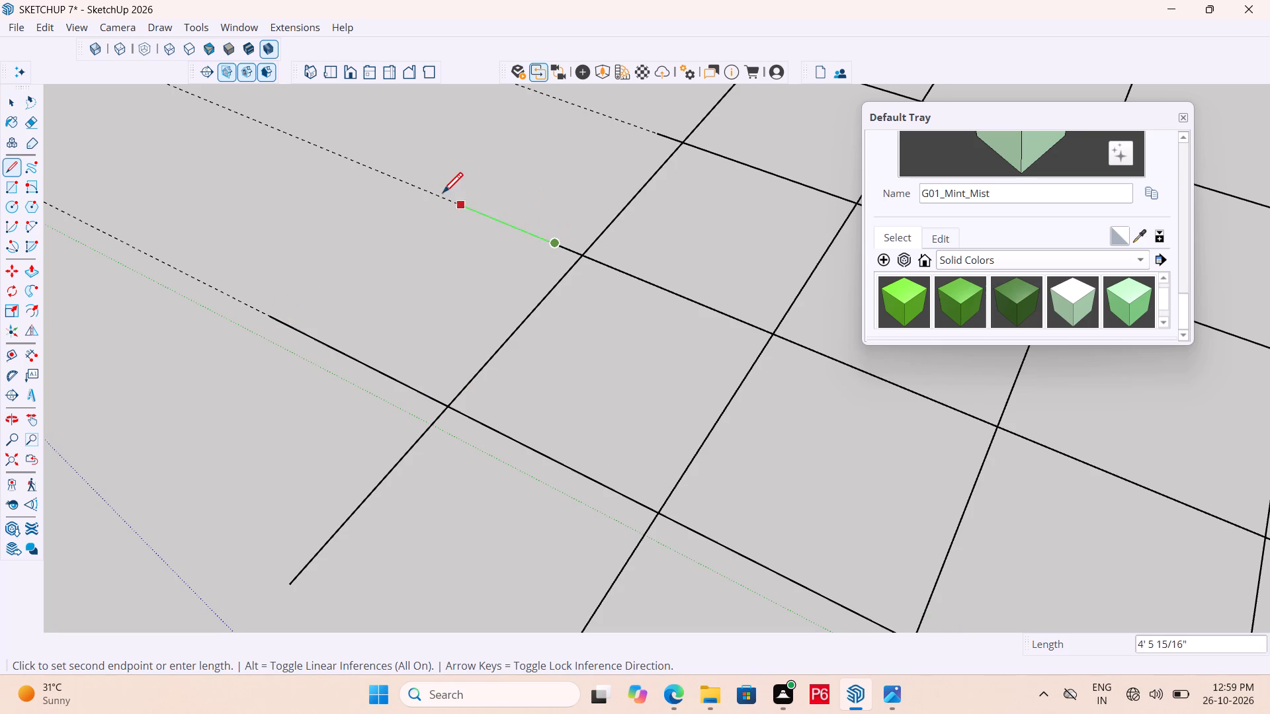
{"action": "left_click_drag", "start_coordinate": [413, 180], "coordinate": [412, 186]}
{"action": "scroll", "coordinate": [213, 484], "scroll_direction": "down", "scroll_amount": 4}
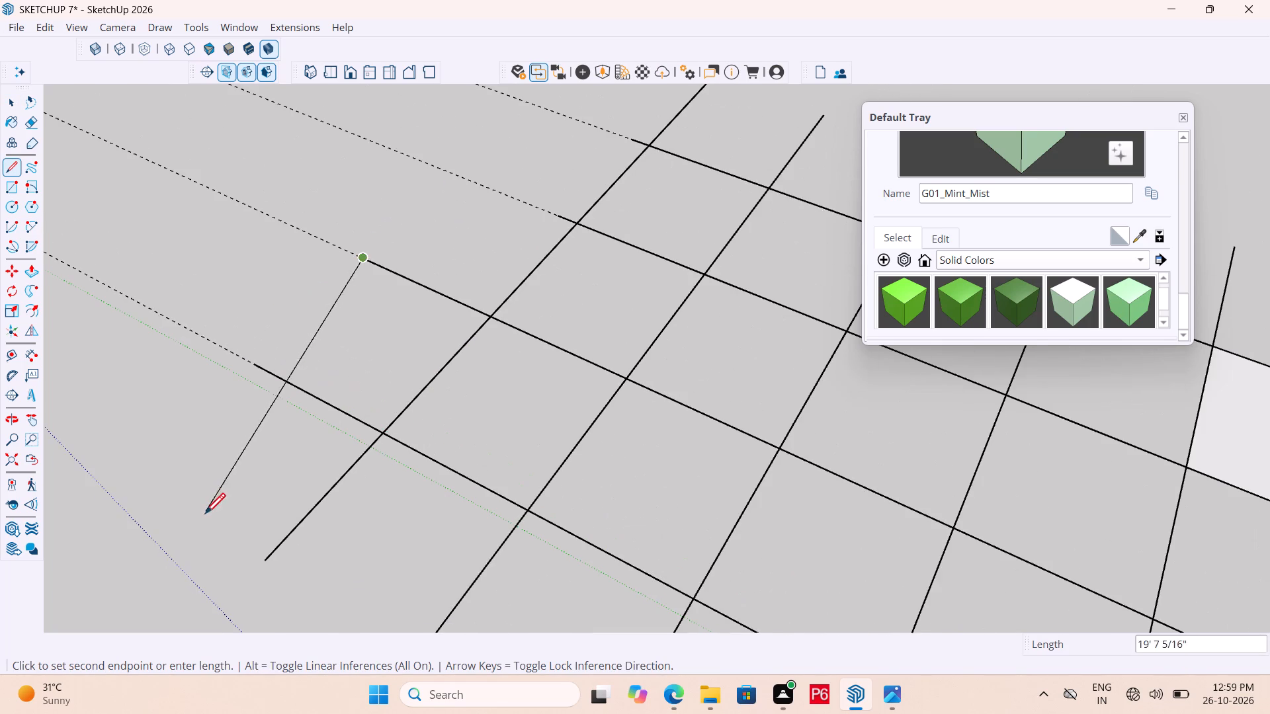
{"action": "key", "text": "space"}
Extend the third and fourth lengthwise lines about 9' each past the nearest cross line toward the house.
{"action": "key", "text": "l"}
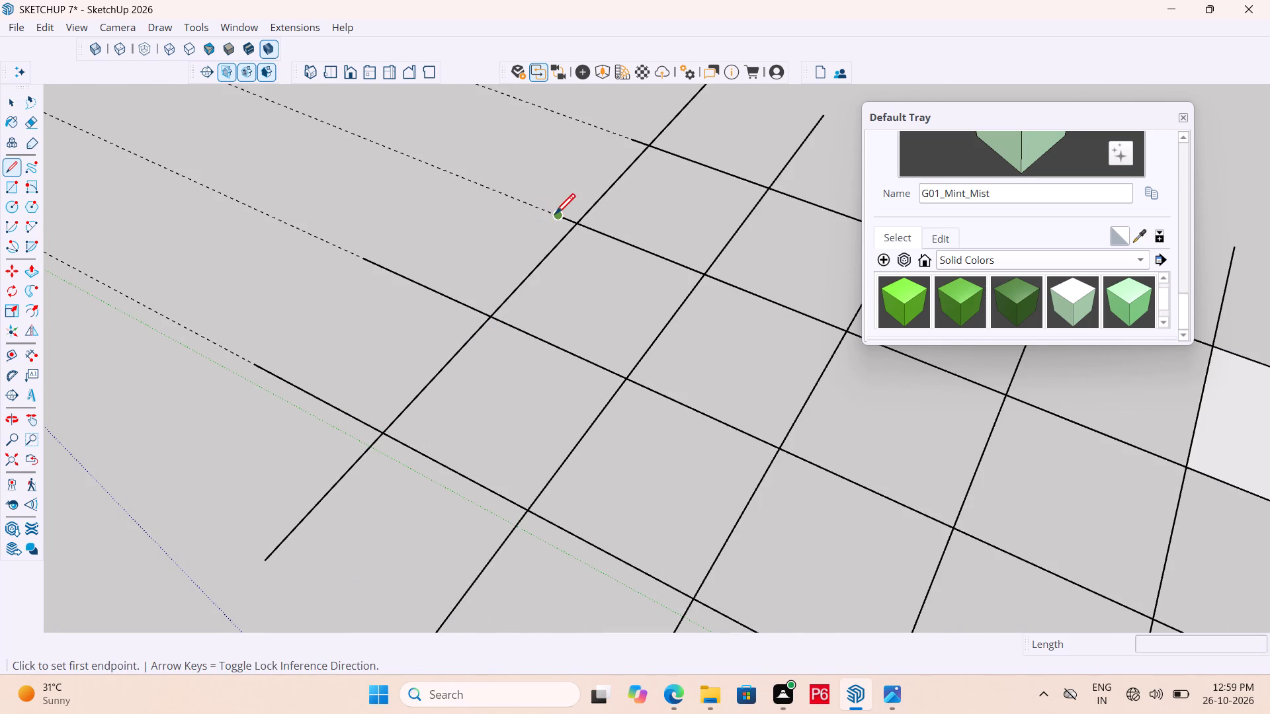
{"action": "left_click", "coordinate": [555, 216]}
{"action": "left_click", "coordinate": [457, 177]}
{"action": "key", "text": "space"}
{"action": "scroll", "coordinate": [382, 457], "scroll_direction": "down", "scroll_amount": 4}
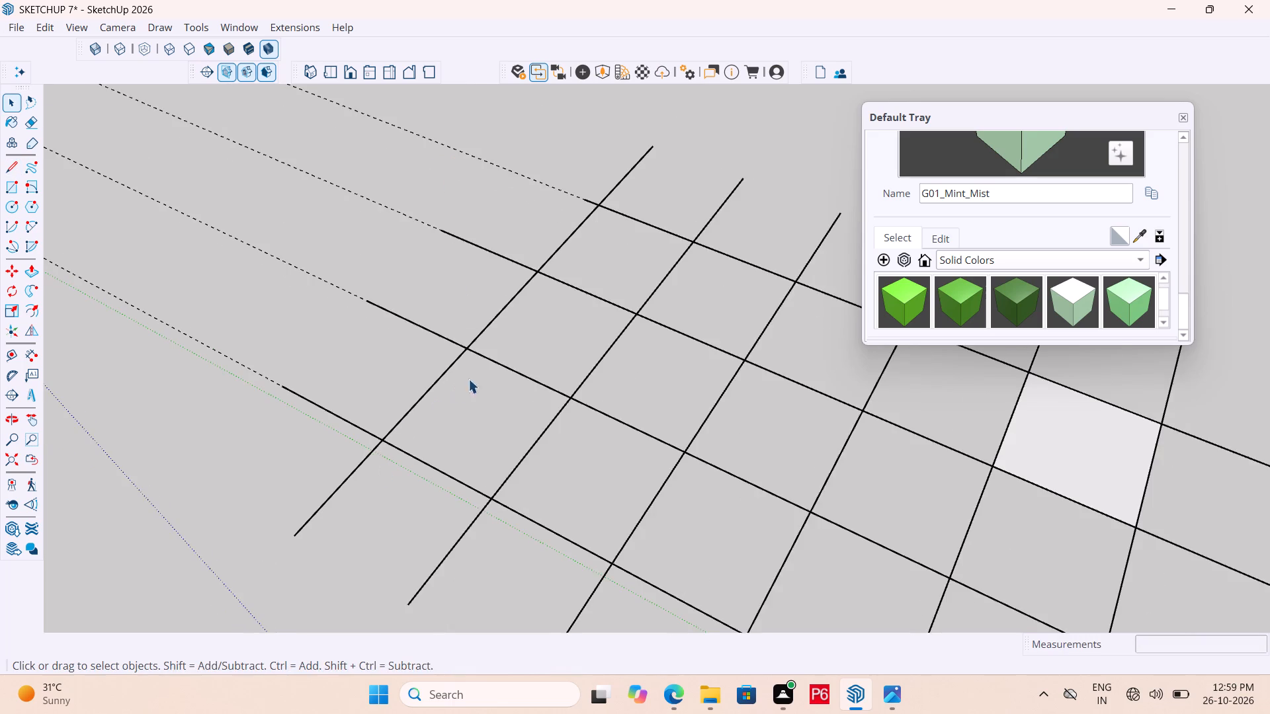
{"action": "key", "text": "l"}
{"action": "left_click_drag", "start_coordinate": [564, 219], "coordinate": [548, 208]}
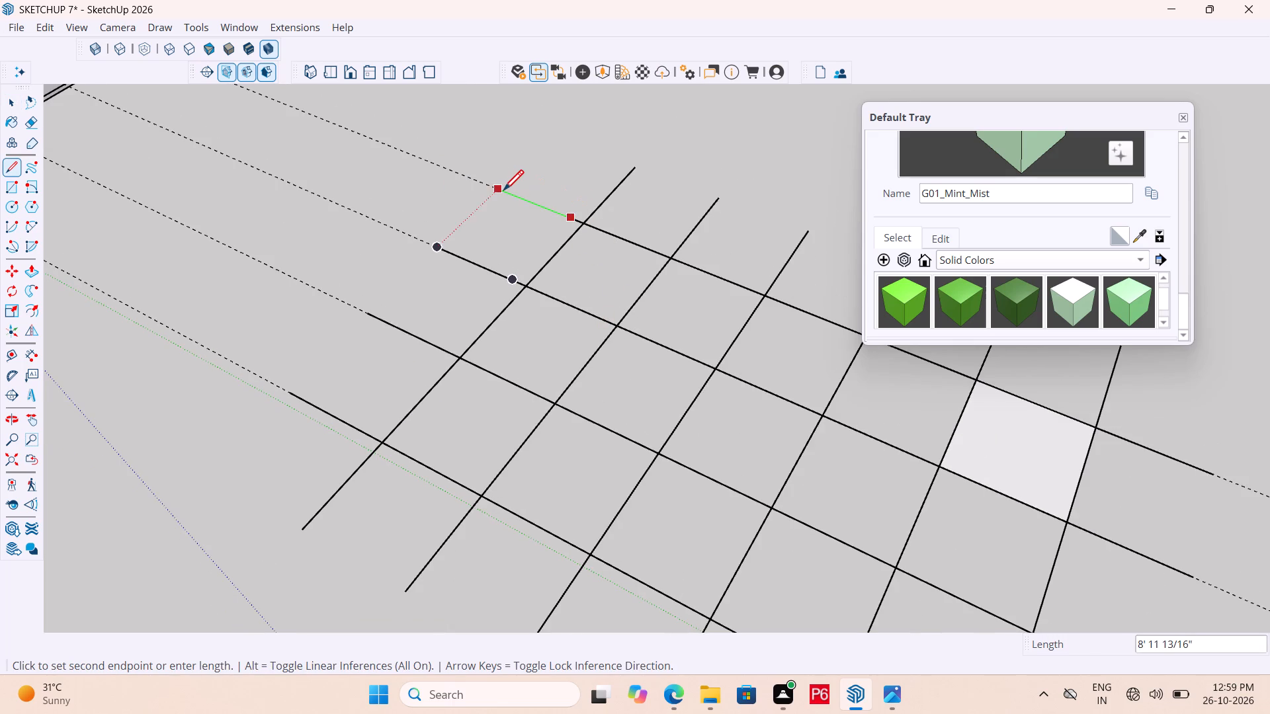
{"action": "left_click", "coordinate": [503, 192]}
{"action": "scroll", "coordinate": [444, 208], "scroll_direction": "down", "scroll_amount": 6}
Save the model and leave the Line tool.
{"action": "key", "text": "ctrl+s"}
{"action": "key", "text": "ctrl+s"}
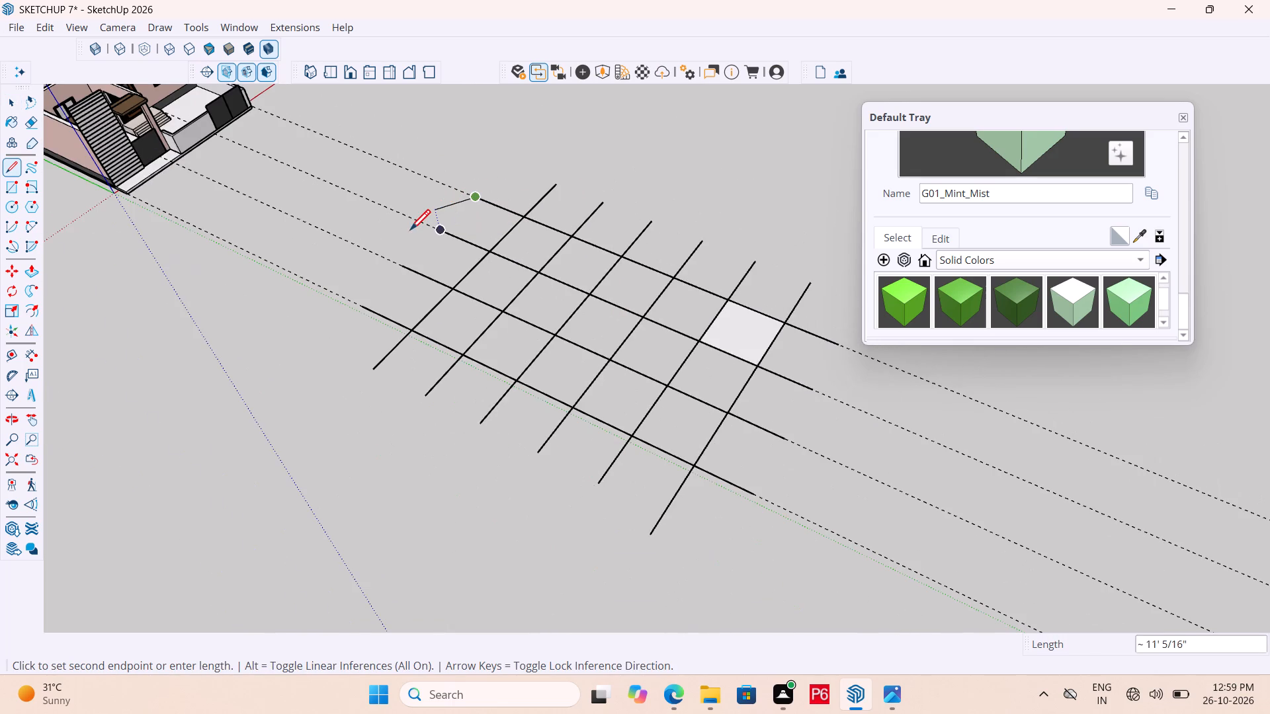
{"action": "key", "text": "ctrl+s"}
{"action": "key", "text": "ctrl+s"}
{"action": "key", "text": "ctrl+s"}
{"action": "key", "text": "ctrl+s"}
{"action": "key", "text": "ctrl+s"}
{"action": "key", "text": "ctrl+s"}
{"action": "key", "text": "ctrl+s"}
{"action": "key", "text": "space"}
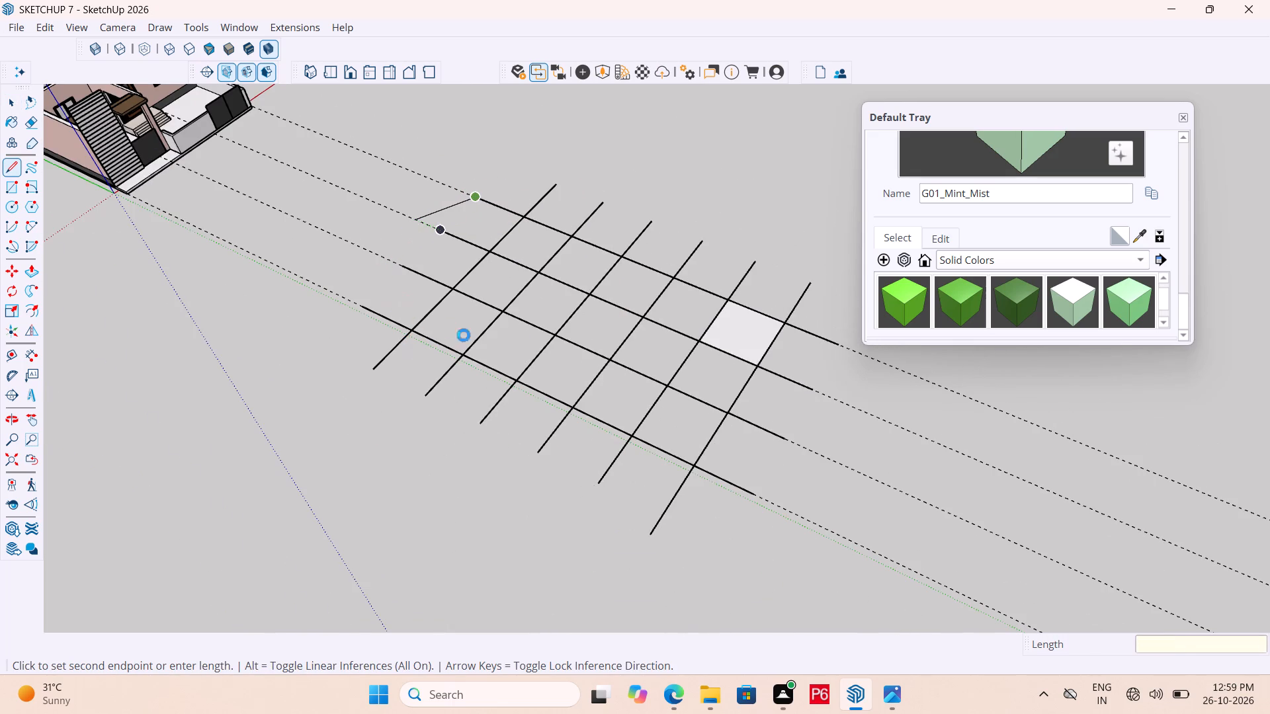
{"action": "scroll", "coordinate": [609, 353], "scroll_direction": "down", "scroll_amount": 2}
{"action": "key", "text": "space"}
Delete the filled face in the grid cell between the third and fourth lengthwise lines at the end farthest from the house.
{"action": "scroll", "coordinate": [470, 383], "scroll_direction": "down", "scroll_amount": 4}
{"action": "middle_click_drag", "start_coordinate": [611, 358], "coordinate": [250, 356]}
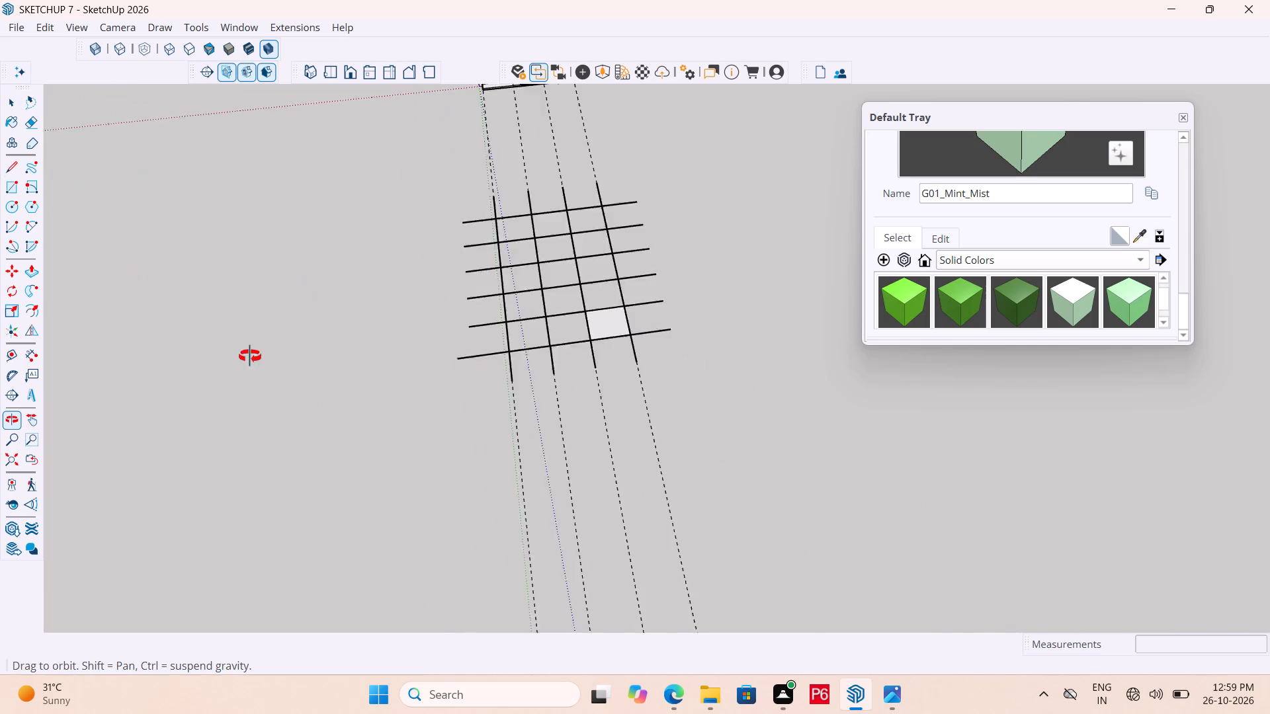
{"action": "middle_click_drag", "start_coordinate": [250, 356], "coordinate": [161, 364]}
{"action": "scroll", "coordinate": [623, 246], "scroll_direction": "up", "scroll_amount": 6}
{"action": "left_click", "coordinate": [593, 356]}
{"action": "key", "text": "Delete"}
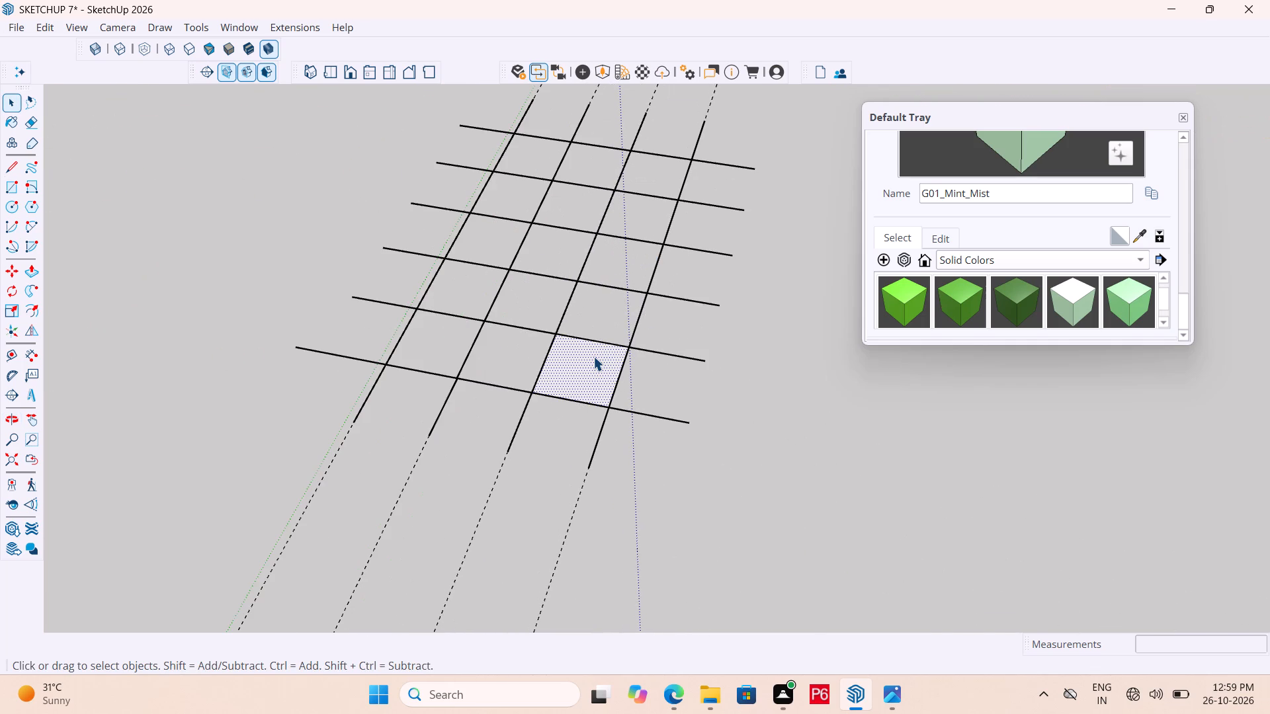
Draw a 9" line parallel to the green axis, in the empty area across that axis from the grid's end farthest from the house.
{"action": "scroll", "coordinate": [659, 366], "scroll_direction": "down", "scroll_amount": 3}
{"action": "middle_click_drag", "start_coordinate": [646, 369], "coordinate": [574, 374]}
{"action": "scroll", "coordinate": [671, 362], "scroll_direction": "down", "scroll_amount": 1}
{"action": "middle_click_drag", "start_coordinate": [671, 362], "coordinate": [499, 377]}
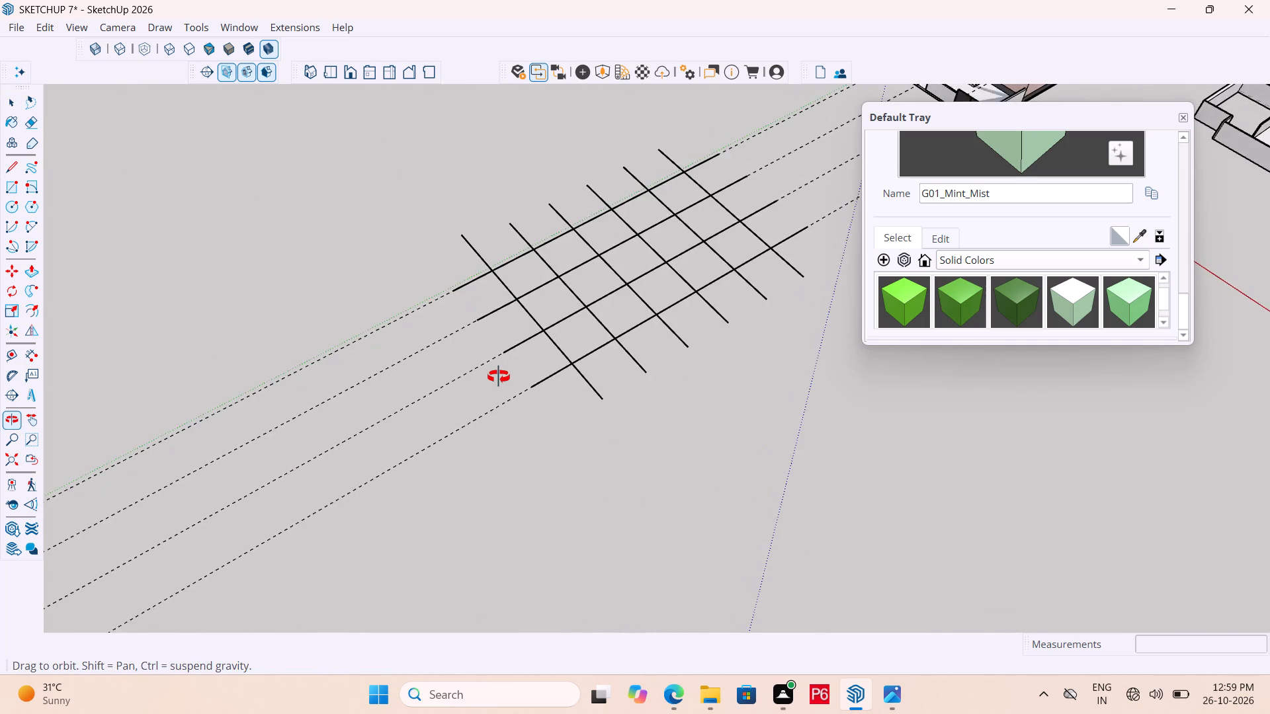
{"action": "middle_click_drag", "start_coordinate": [499, 377], "coordinate": [502, 366]}
{"action": "scroll", "coordinate": [494, 231], "scroll_direction": "up", "scroll_amount": 5}
{"action": "scroll", "coordinate": [484, 305], "scroll_direction": "up", "scroll_amount": 13}
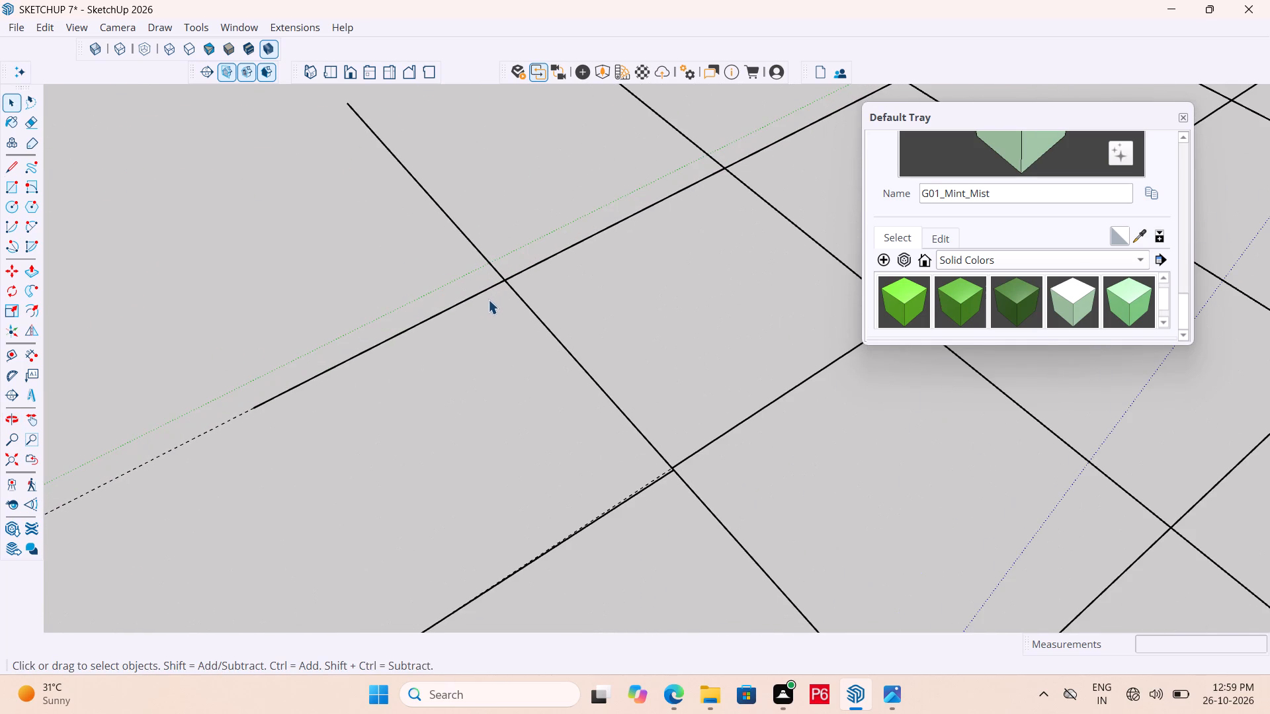
{"action": "scroll", "coordinate": [611, 307], "scroll_direction": "down", "scroll_amount": 5}
{"action": "key", "text": "l"}
{"action": "left_click", "coordinate": [357, 273]}
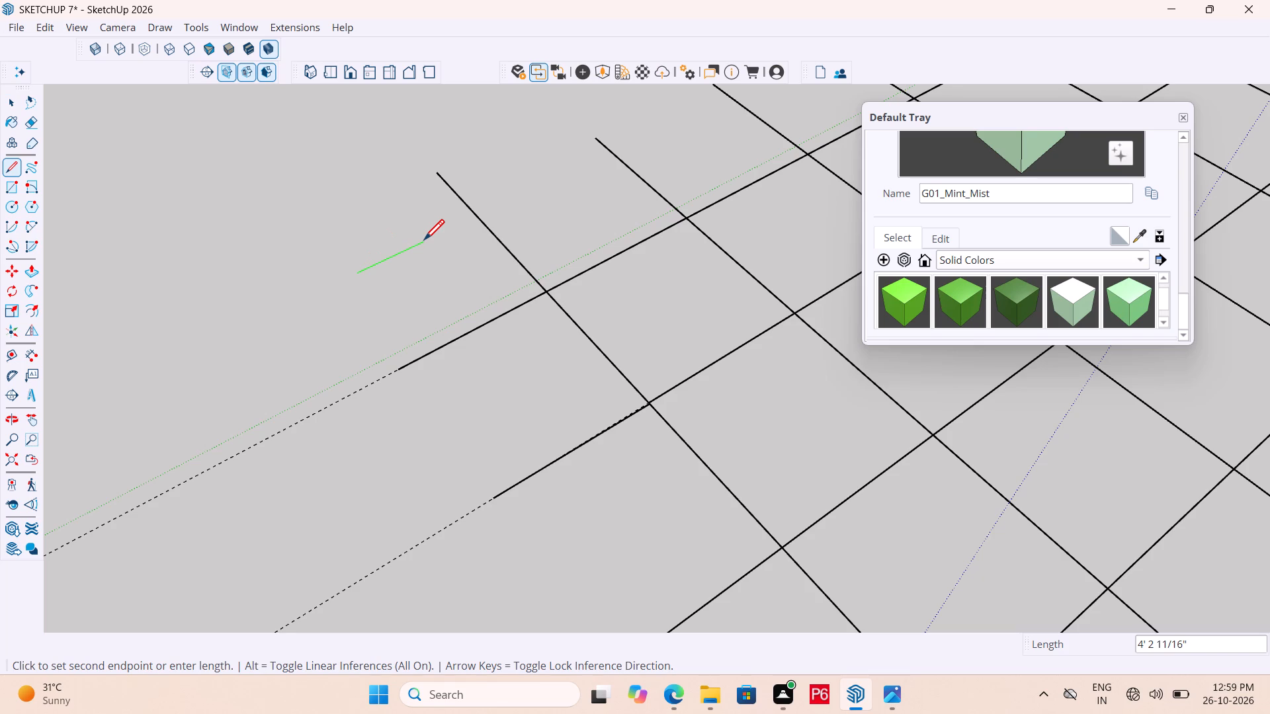
{"action": "type", "text": "9\""}
{"action": "scroll", "coordinate": [337, 330], "scroll_direction": "up", "scroll_amount": 11}
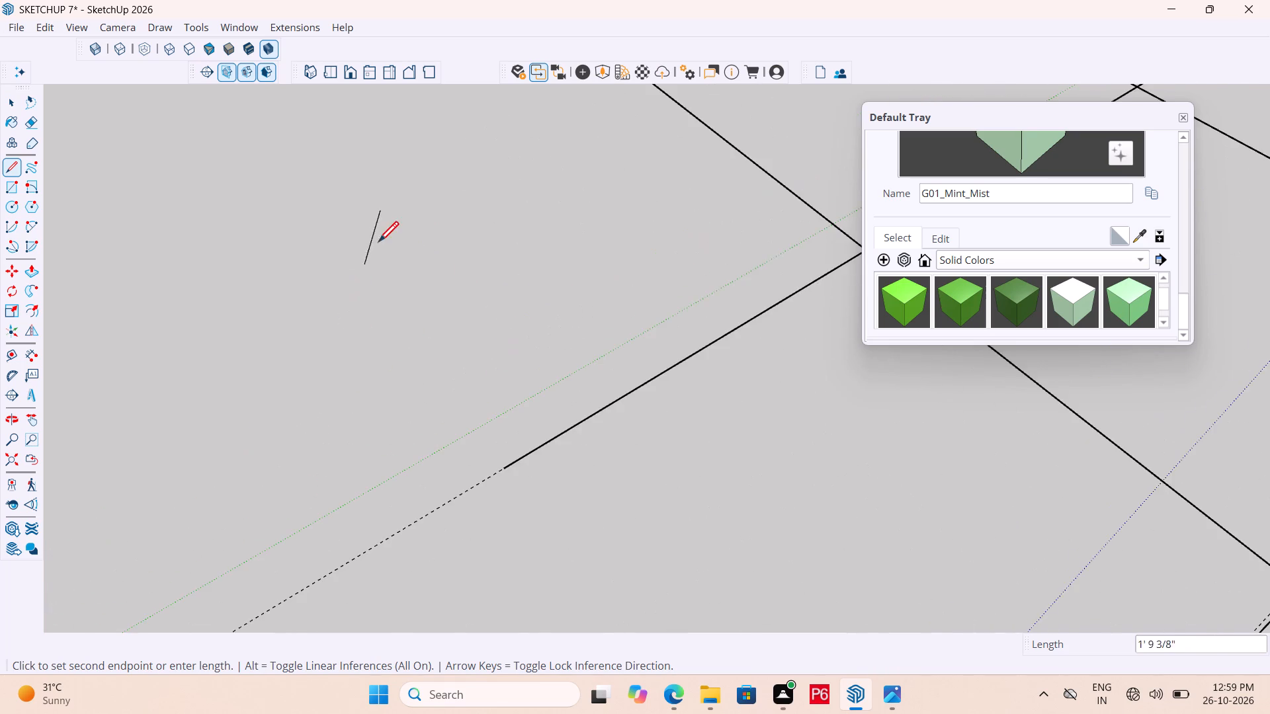
{"action": "scroll", "coordinate": [383, 235], "scroll_direction": "up", "scroll_amount": 20}
{"action": "scroll", "coordinate": [383, 235], "scroll_direction": "up", "scroll_amount": 8}
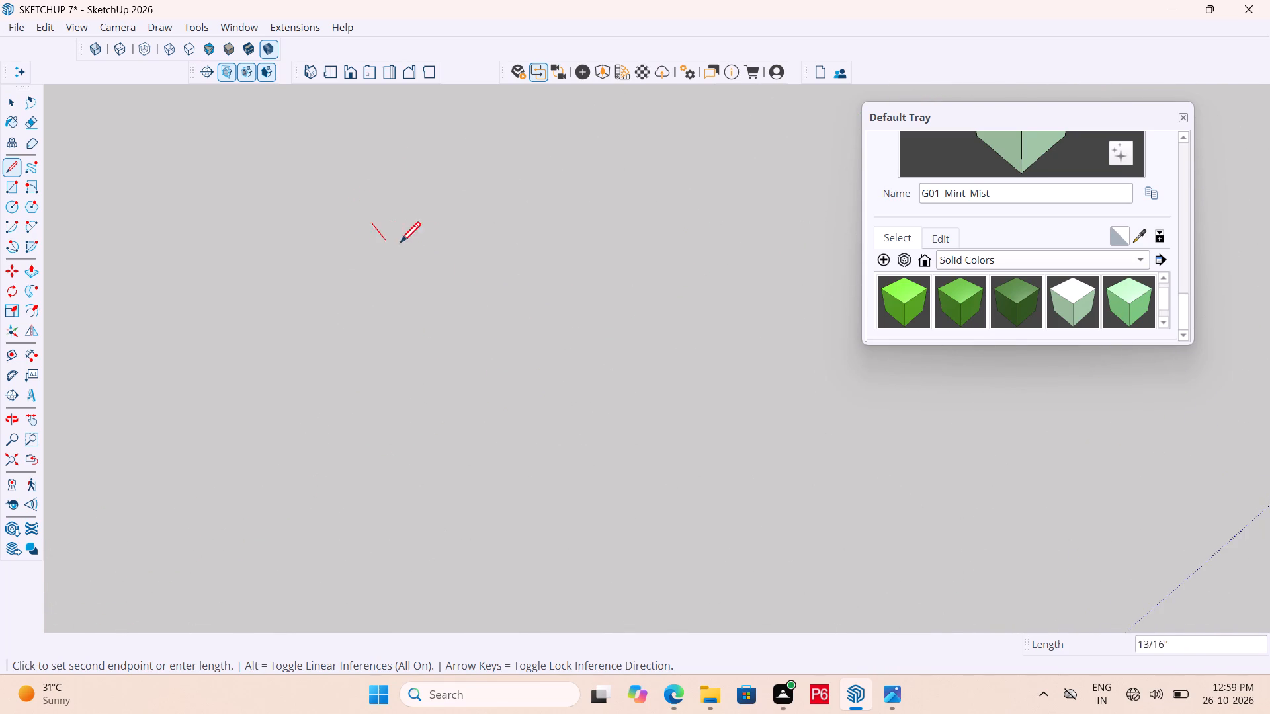
{"action": "scroll", "coordinate": [309, 318], "scroll_direction": "down", "scroll_amount": 6}
{"action": "scroll", "coordinate": [294, 325], "scroll_direction": "down", "scroll_amount": 20}
{"action": "scroll", "coordinate": [294, 325], "scroll_direction": "down", "scroll_amount": 1}
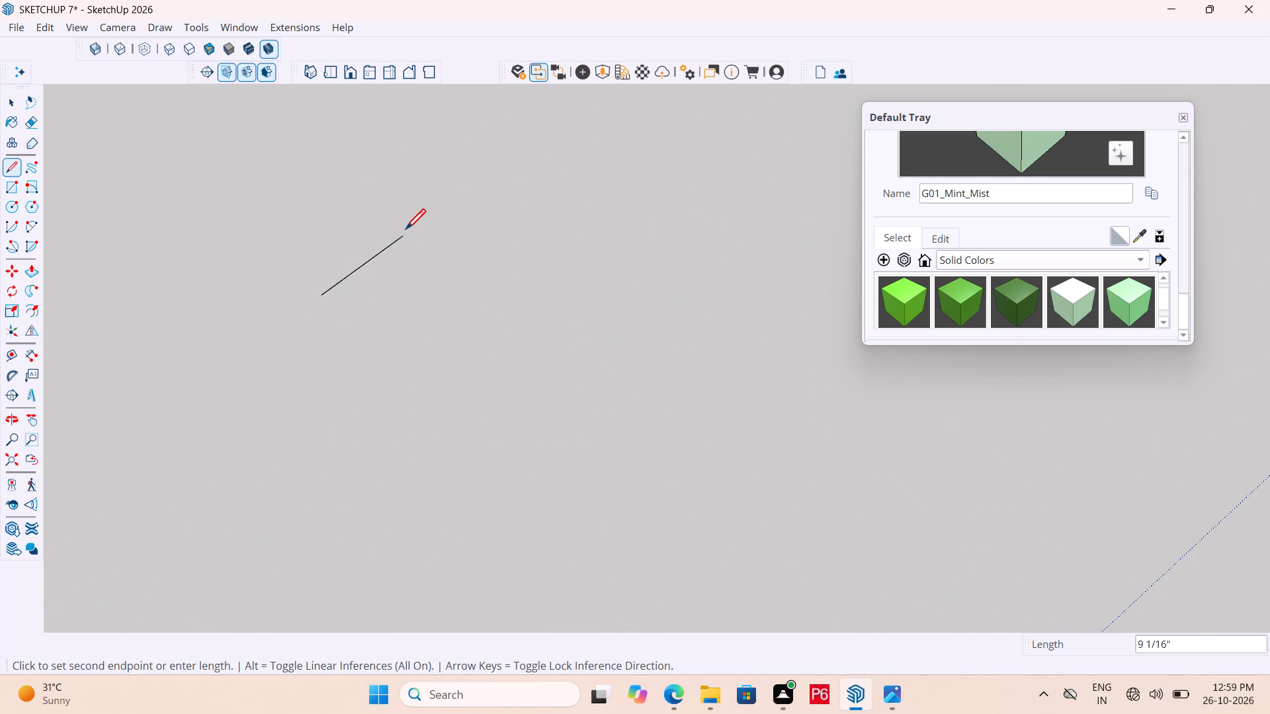
{"action": "scroll", "coordinate": [342, 270], "scroll_direction": "down", "scroll_amount": 15}
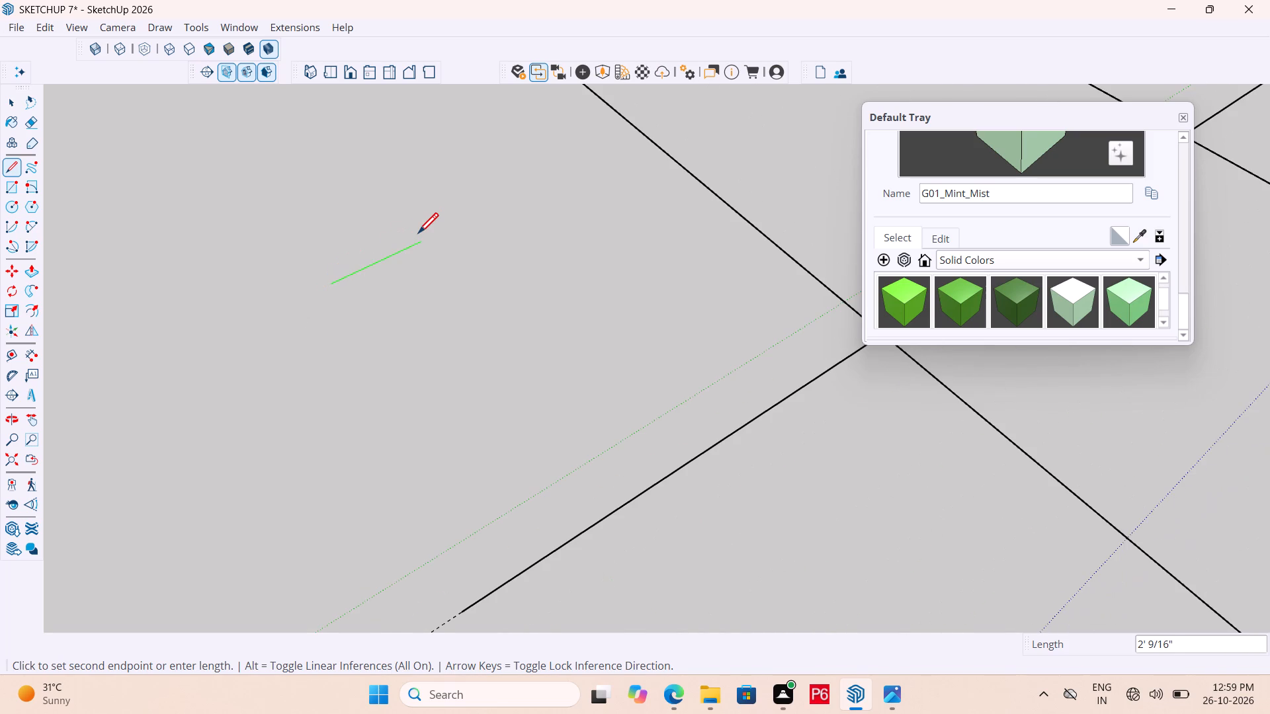
{"action": "type", "text": "9\""}
{"action": "key", "text": "Return"}
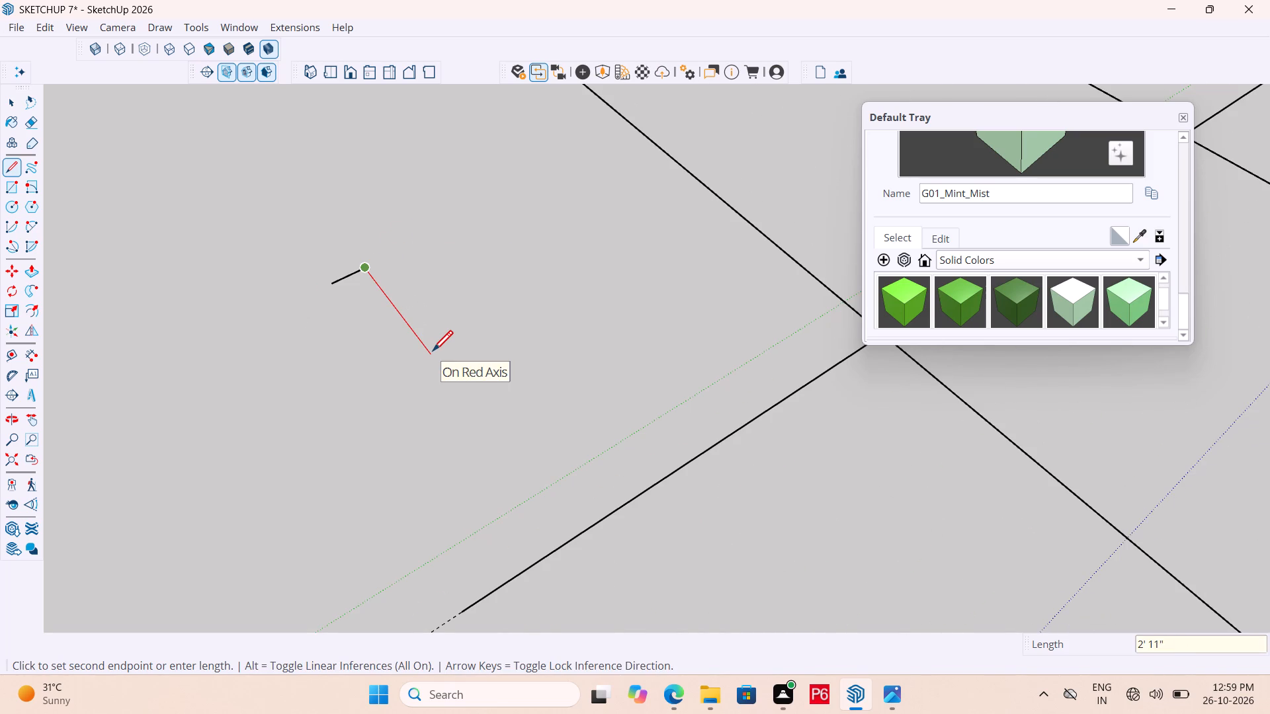
Complete a closed 9" by 9" square from that line with 9" edges along the red and green axes.
{"action": "type", "text": "9\""}
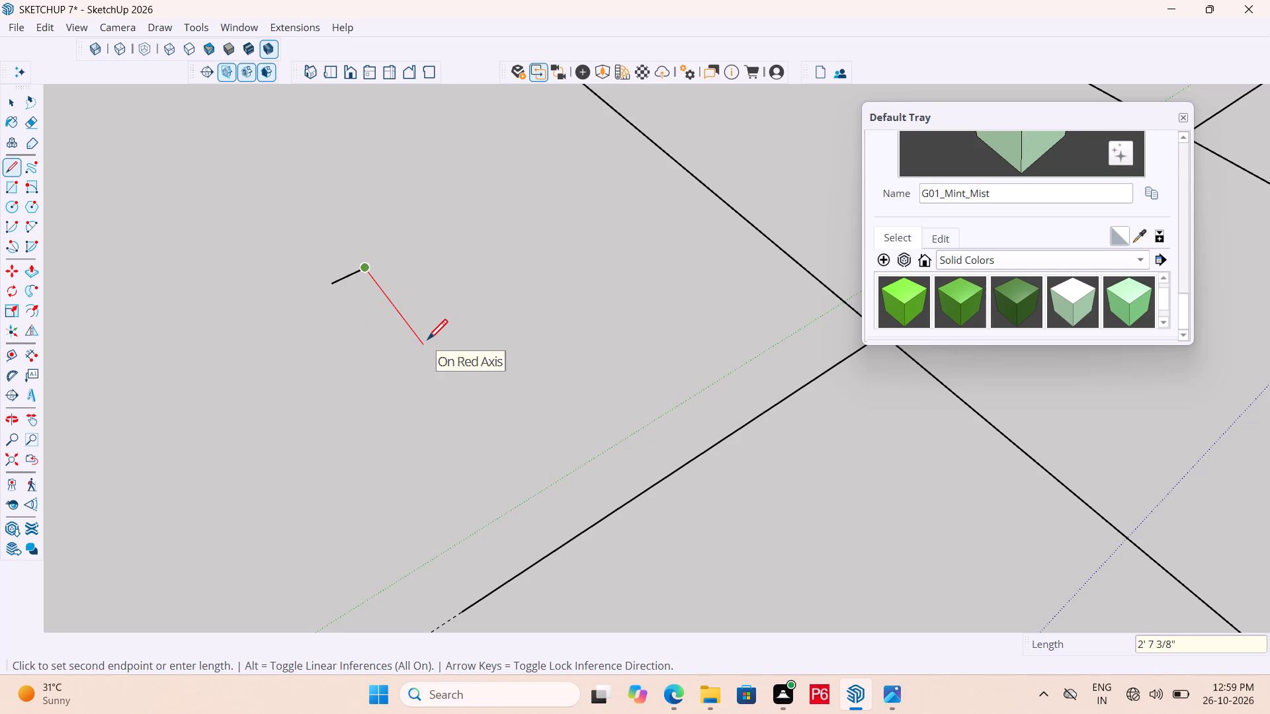
{"action": "key", "text": "shift+quotedbl"}
{"action": "key", "text": "BackSpace"}
{"action": "type", "text": "9\""}
{"action": "key", "text": "Return"}
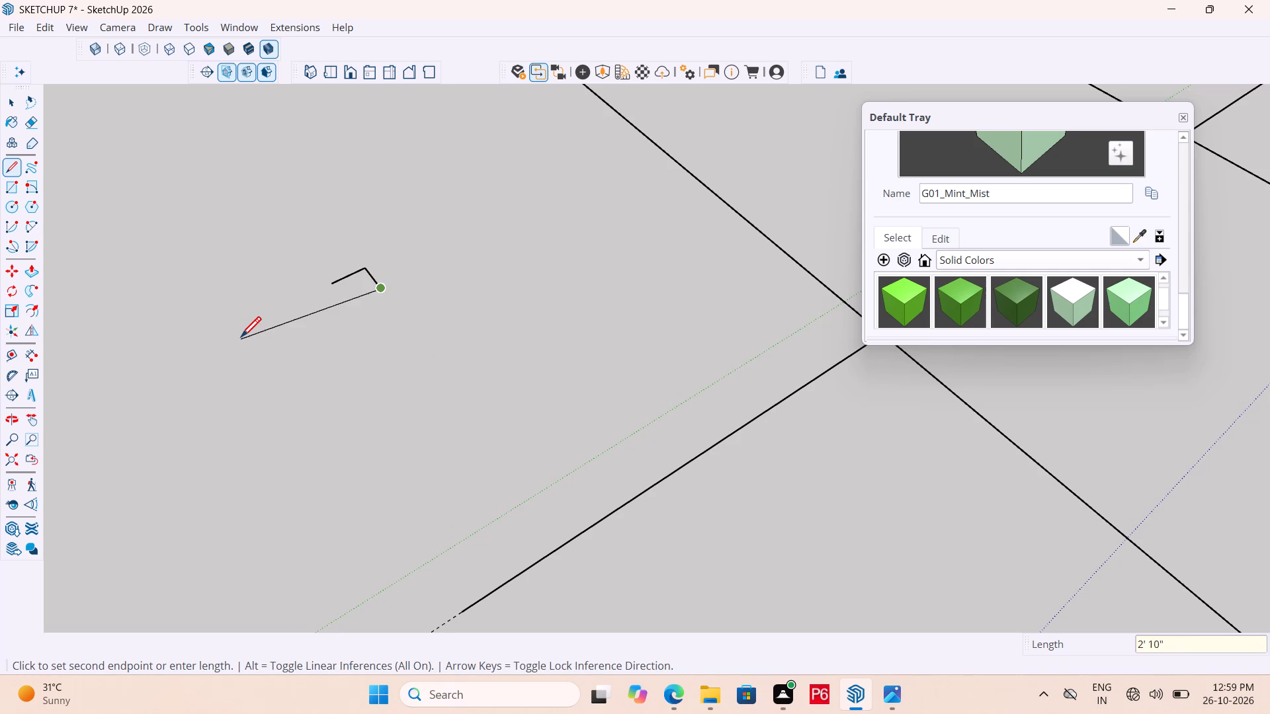
{"action": "type", "text": "9\""}
{"action": "key", "text": "Return"}
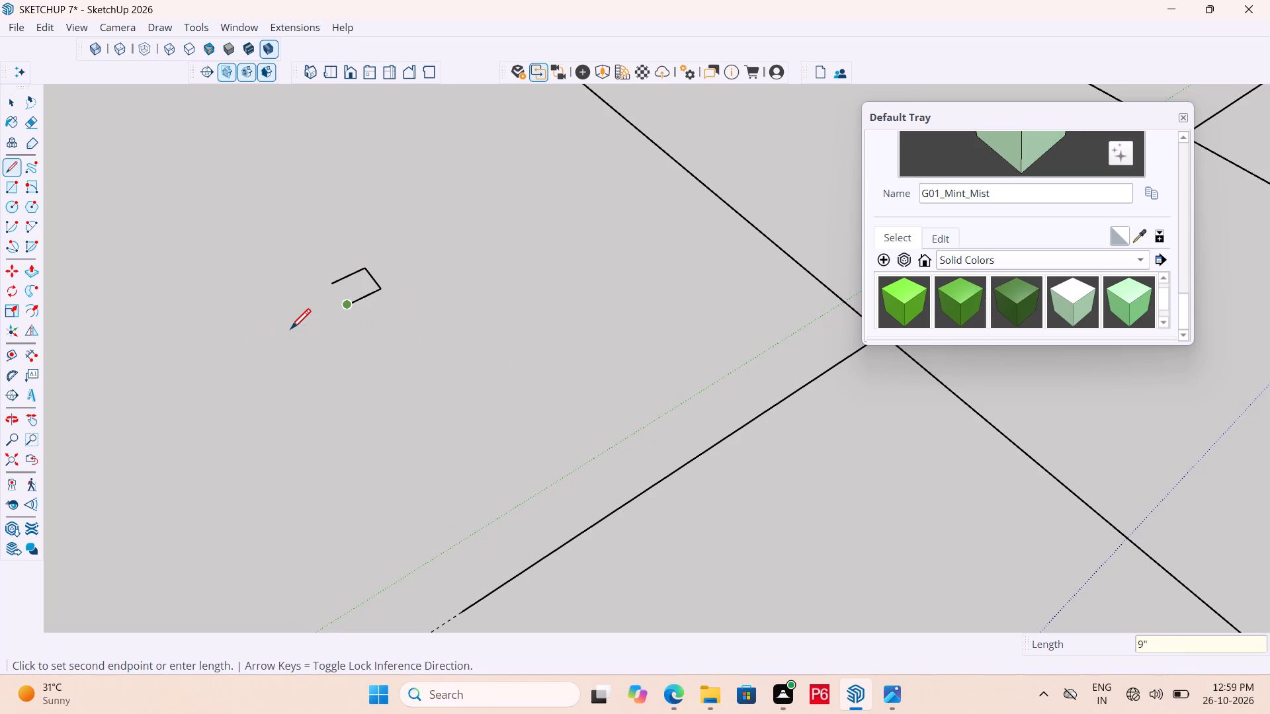
{"action": "left_click", "coordinate": [333, 286]}
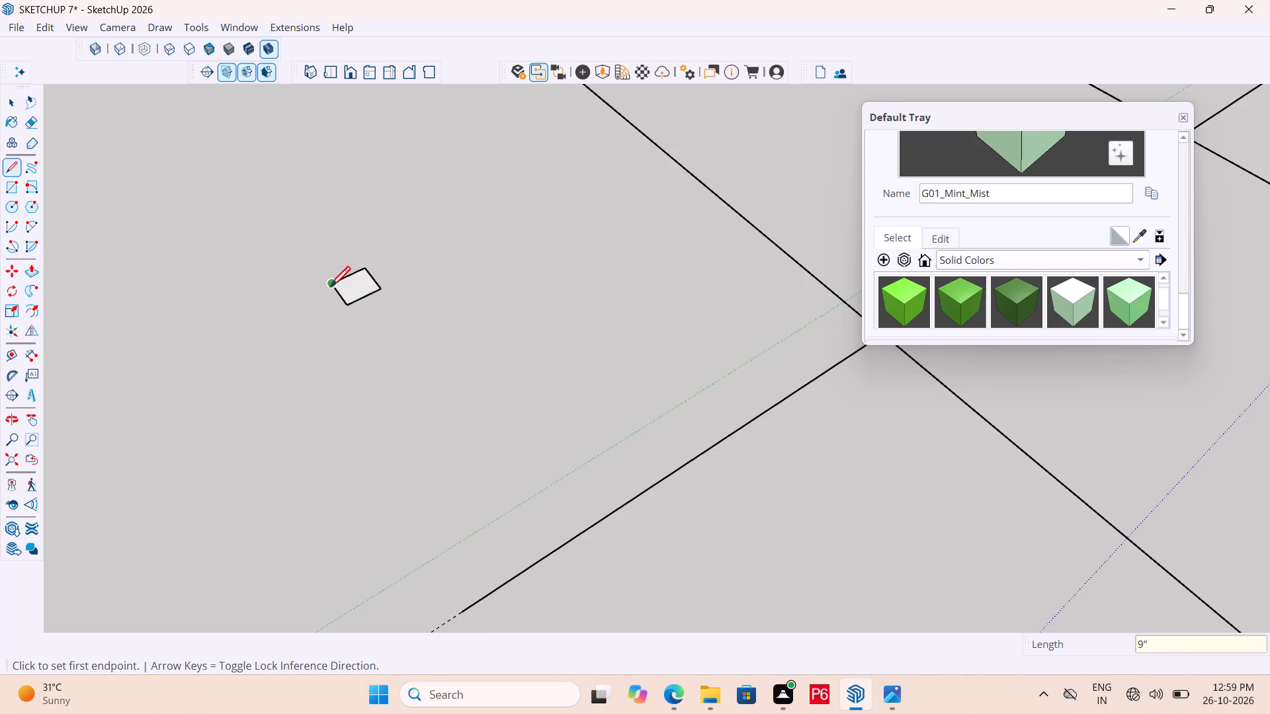
Save the model.
{"action": "key", "text": "ctrl+s"}
{"action": "key", "text": "ctrl+s"}
{"action": "key", "text": "ctrl+s"}
{"action": "key", "text": "ctrl+s"}
{"action": "key", "text": "ctrl+s"}
{"action": "key", "text": "ctrl+s"}
{"action": "key", "text": "ctrl+s"}
{"action": "key", "text": "ctrl+s"}
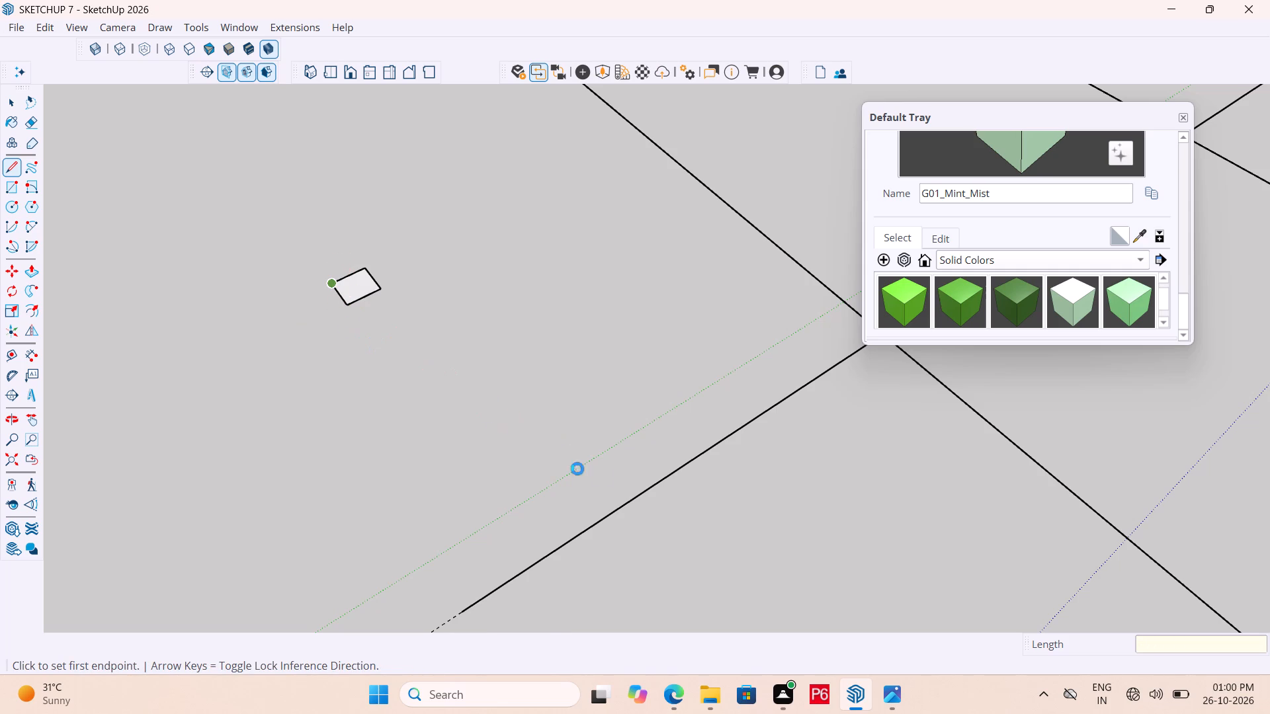
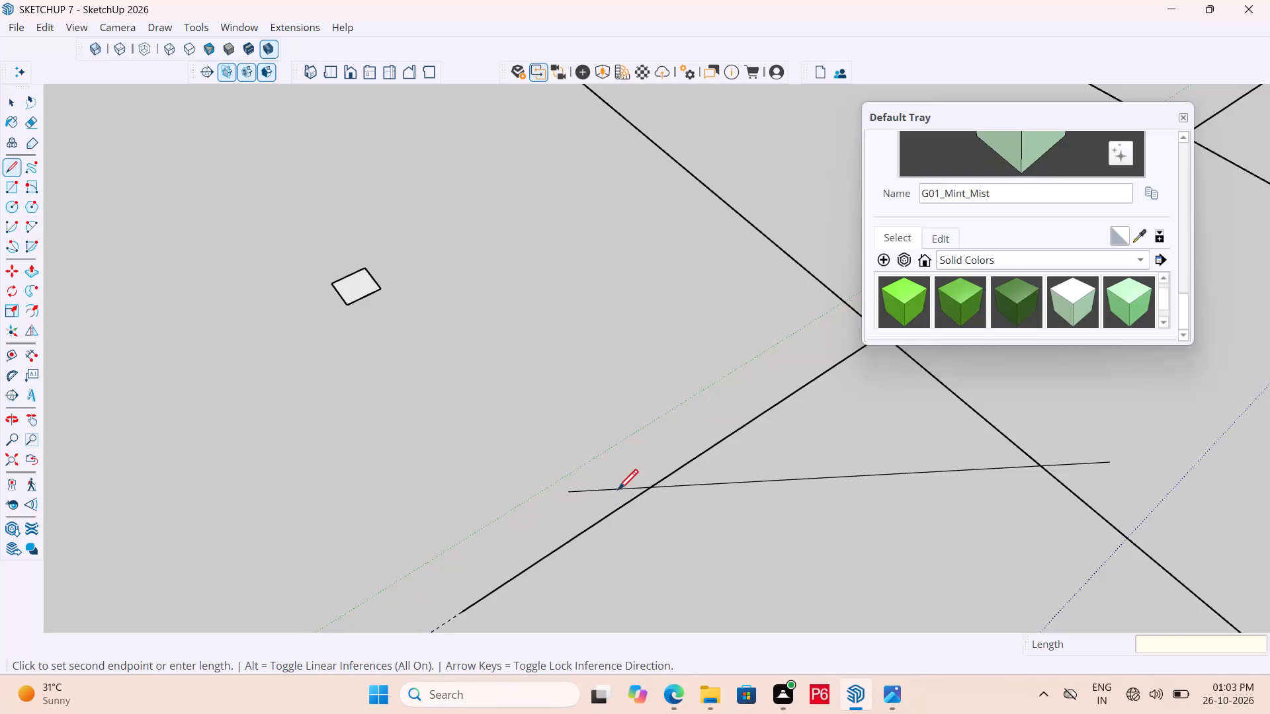
Group the small rectangle's face and edges beside the grid of lines.
{"action": "key", "text": "space"}
{"action": "scroll", "coordinate": [689, 504], "scroll_direction": "down", "scroll_amount": 6}
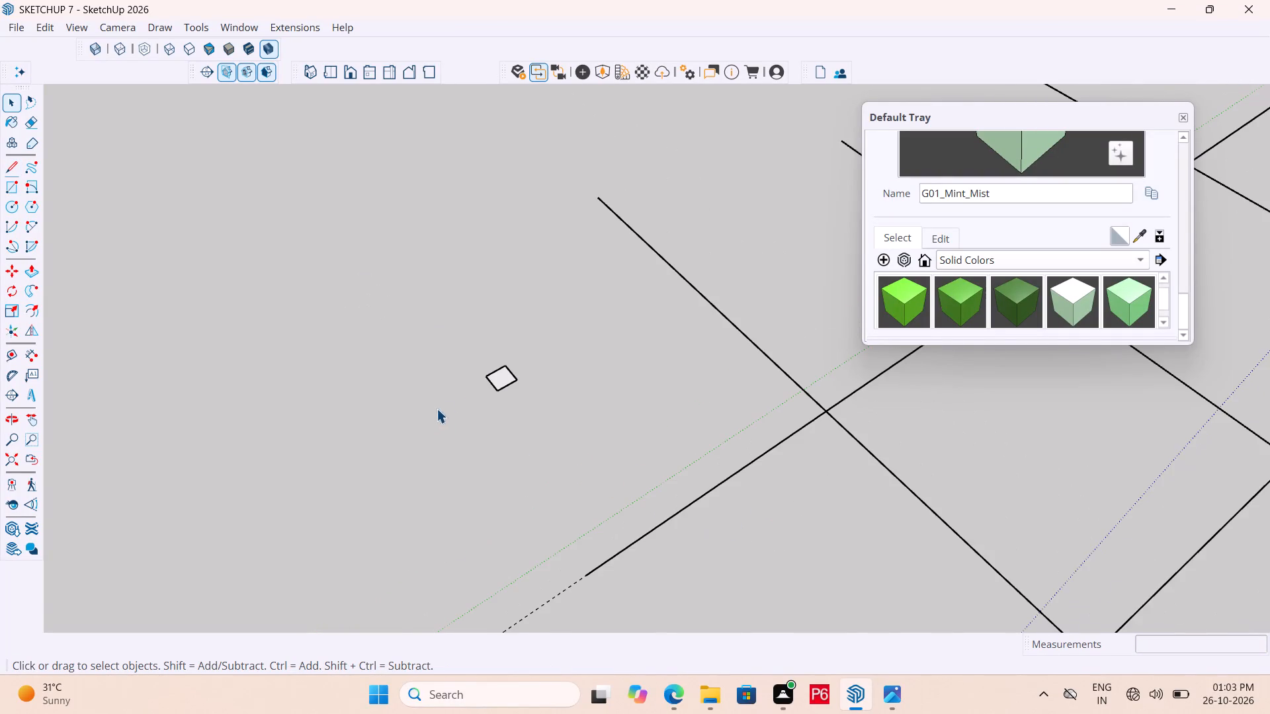
{"action": "scroll", "coordinate": [454, 402], "scroll_direction": "up", "scroll_amount": 6}
{"action": "double_click", "coordinate": [542, 367]}
{"action": "double_click", "coordinate": [542, 366]}
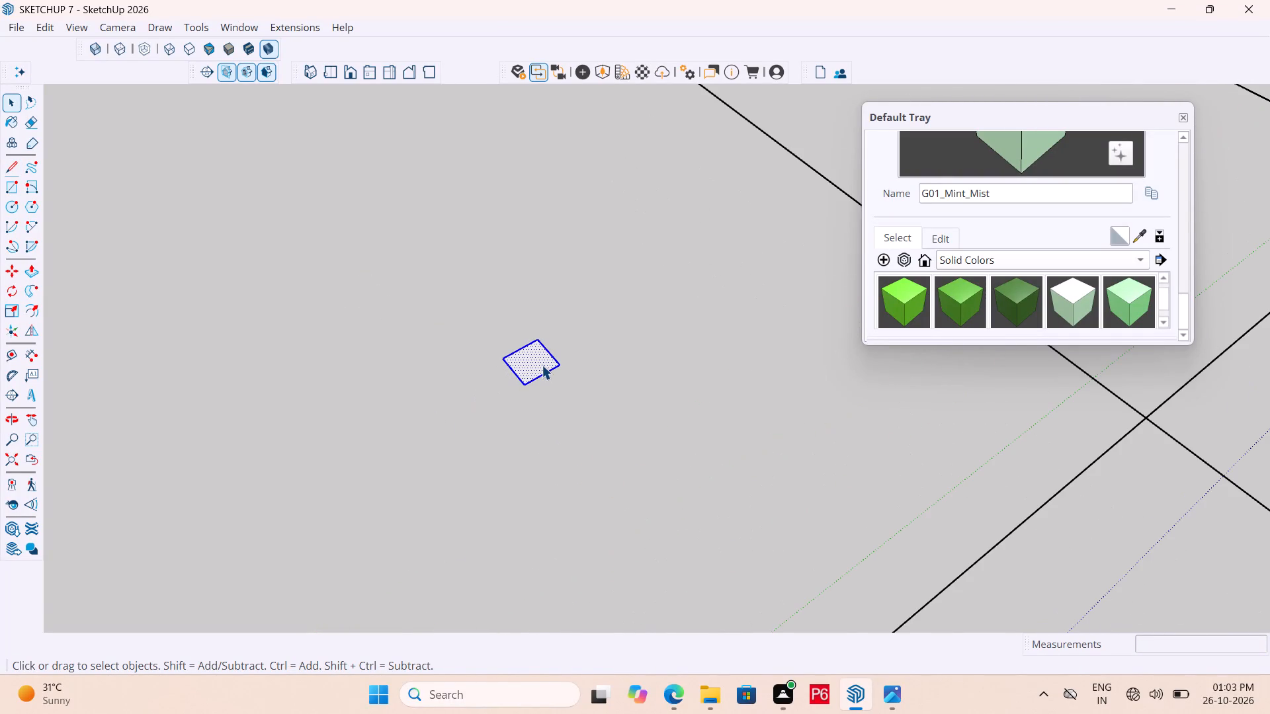
{"action": "right_click", "coordinate": [532, 363]}
{"action": "left_click", "coordinate": [607, 517]}
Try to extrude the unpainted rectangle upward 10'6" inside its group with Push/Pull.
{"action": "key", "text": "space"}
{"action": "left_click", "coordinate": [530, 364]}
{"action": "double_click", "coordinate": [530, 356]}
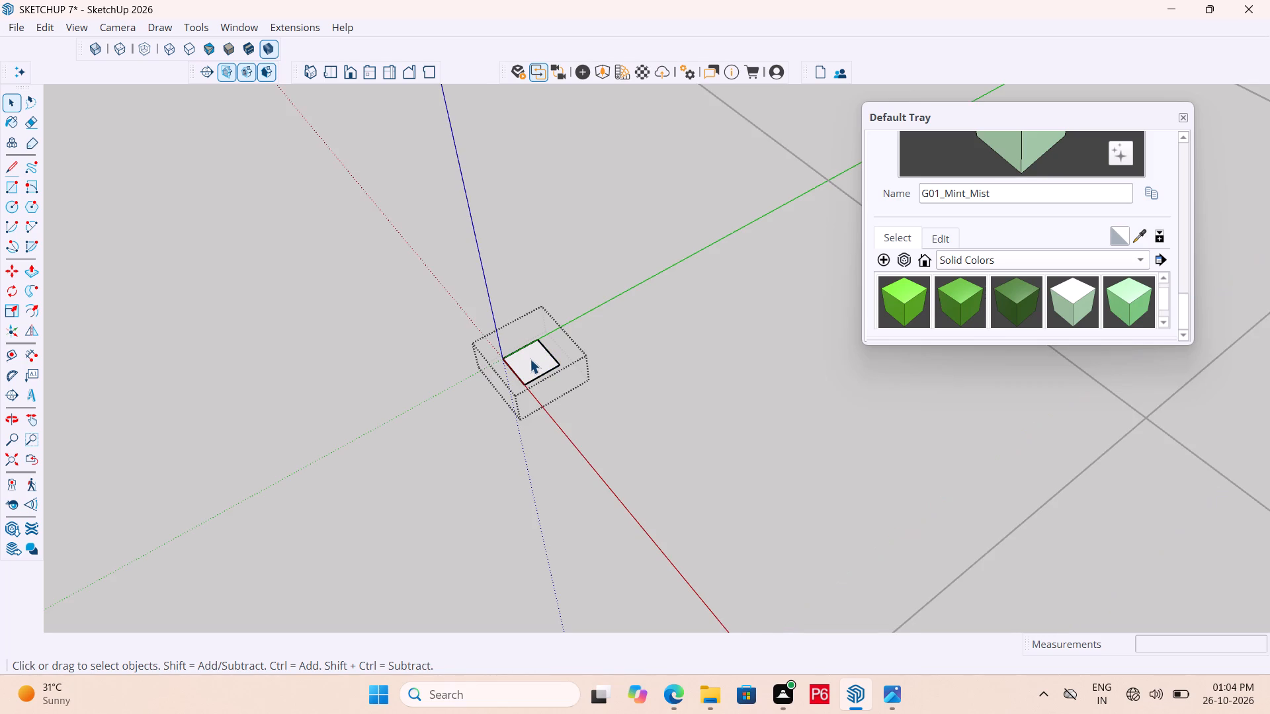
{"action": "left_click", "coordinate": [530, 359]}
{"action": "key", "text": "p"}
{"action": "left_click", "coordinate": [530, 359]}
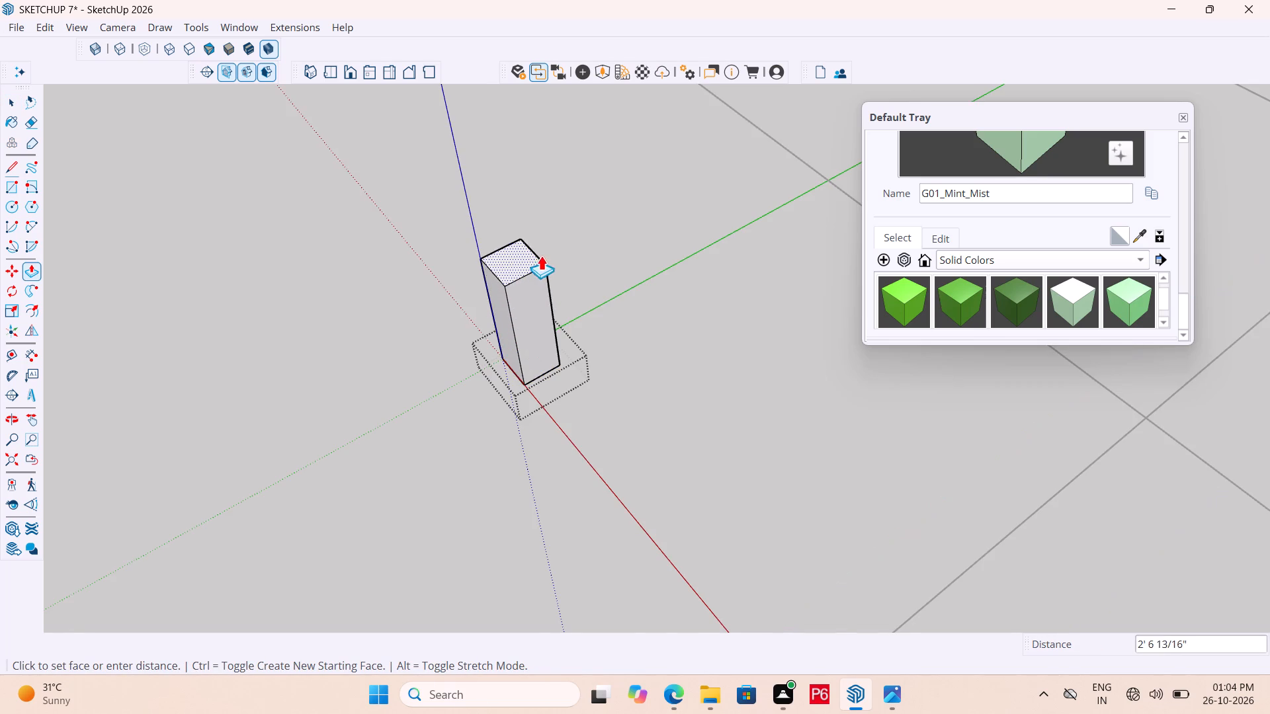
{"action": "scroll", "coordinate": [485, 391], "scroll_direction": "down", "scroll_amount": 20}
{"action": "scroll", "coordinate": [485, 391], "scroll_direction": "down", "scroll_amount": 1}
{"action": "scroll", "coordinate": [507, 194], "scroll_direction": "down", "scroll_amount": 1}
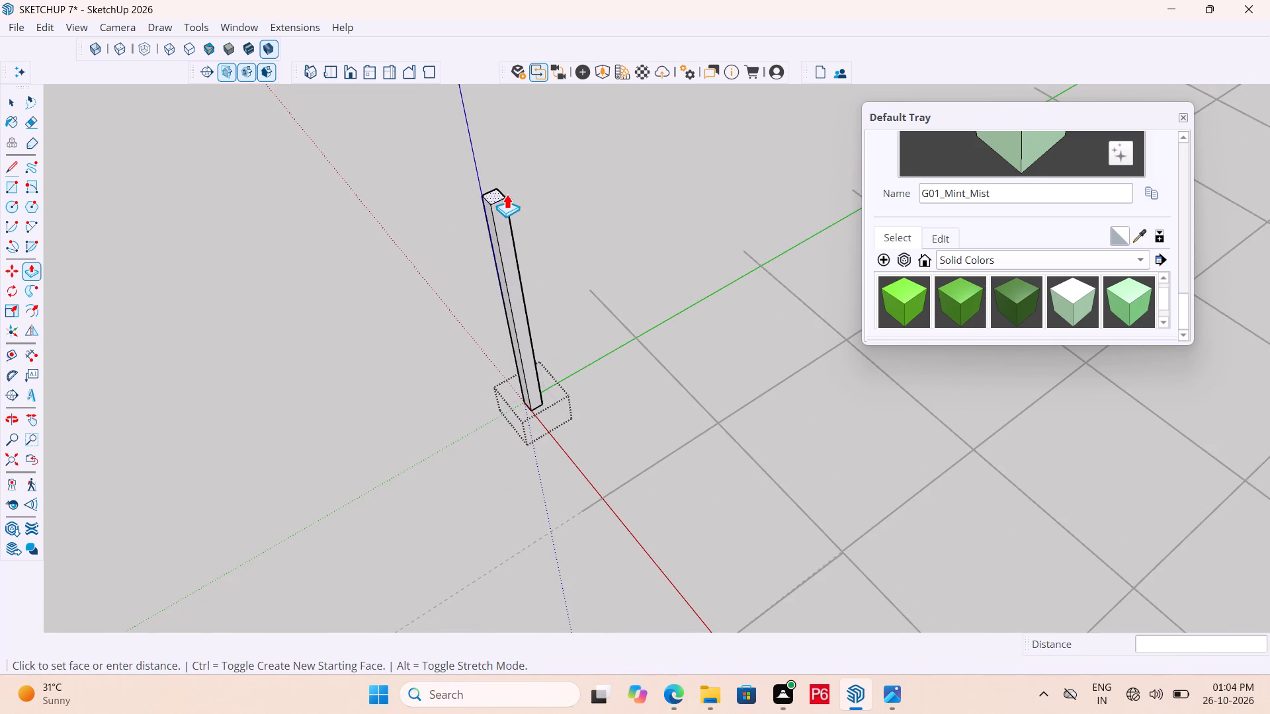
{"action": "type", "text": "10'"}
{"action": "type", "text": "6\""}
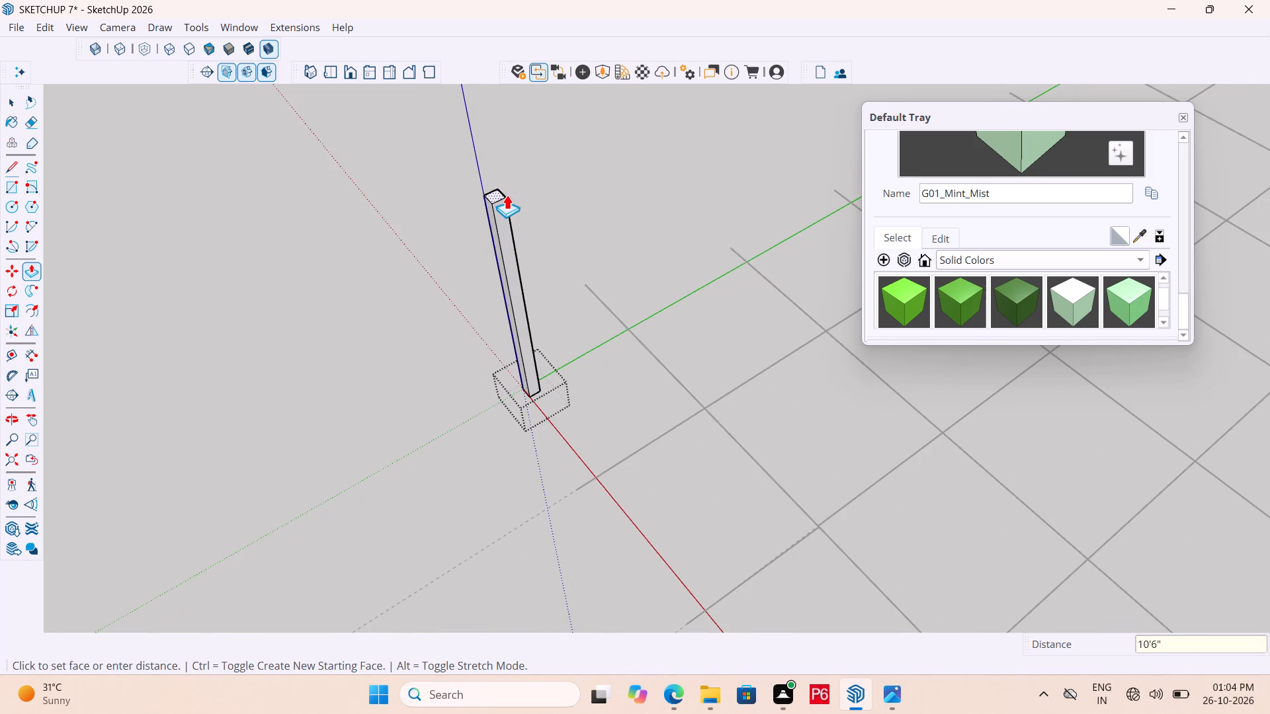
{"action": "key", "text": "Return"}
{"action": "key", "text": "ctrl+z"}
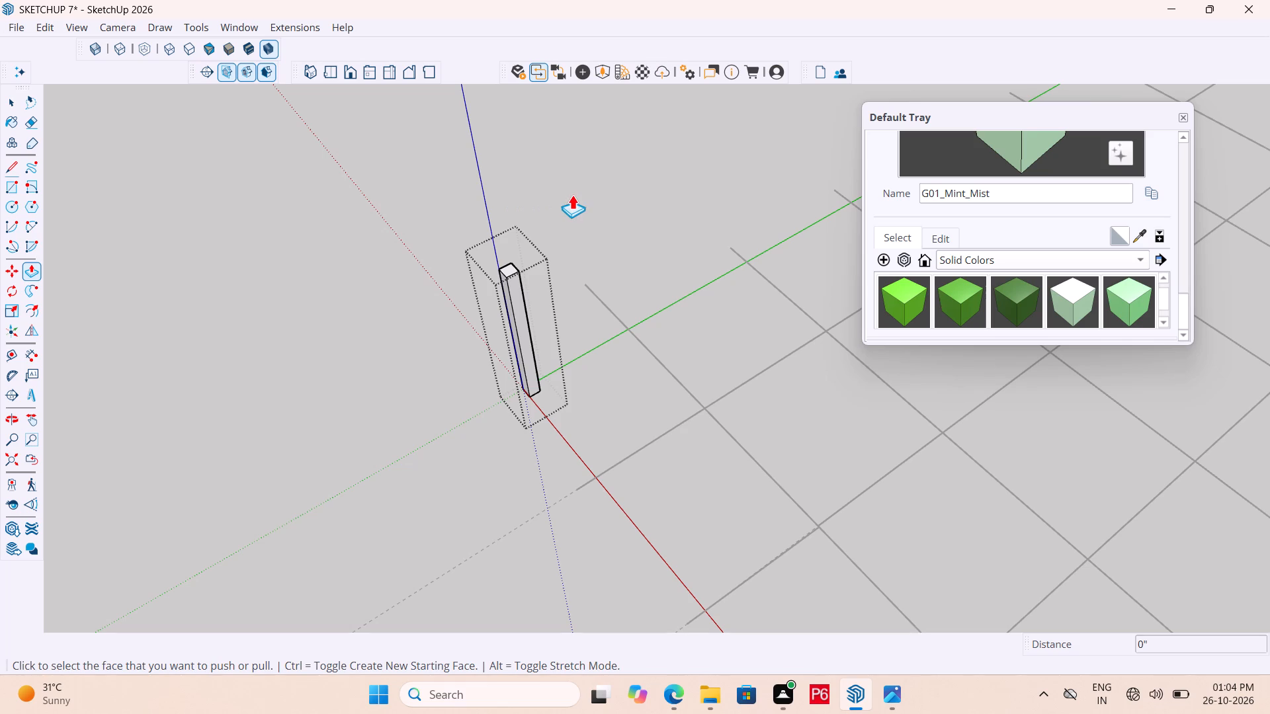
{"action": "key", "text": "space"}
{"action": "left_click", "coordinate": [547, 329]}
Paint the small grouped rectangle with the G01_Mint_Mist material.
{"action": "scroll", "coordinate": [517, 395], "scroll_direction": "up", "scroll_amount": 12}
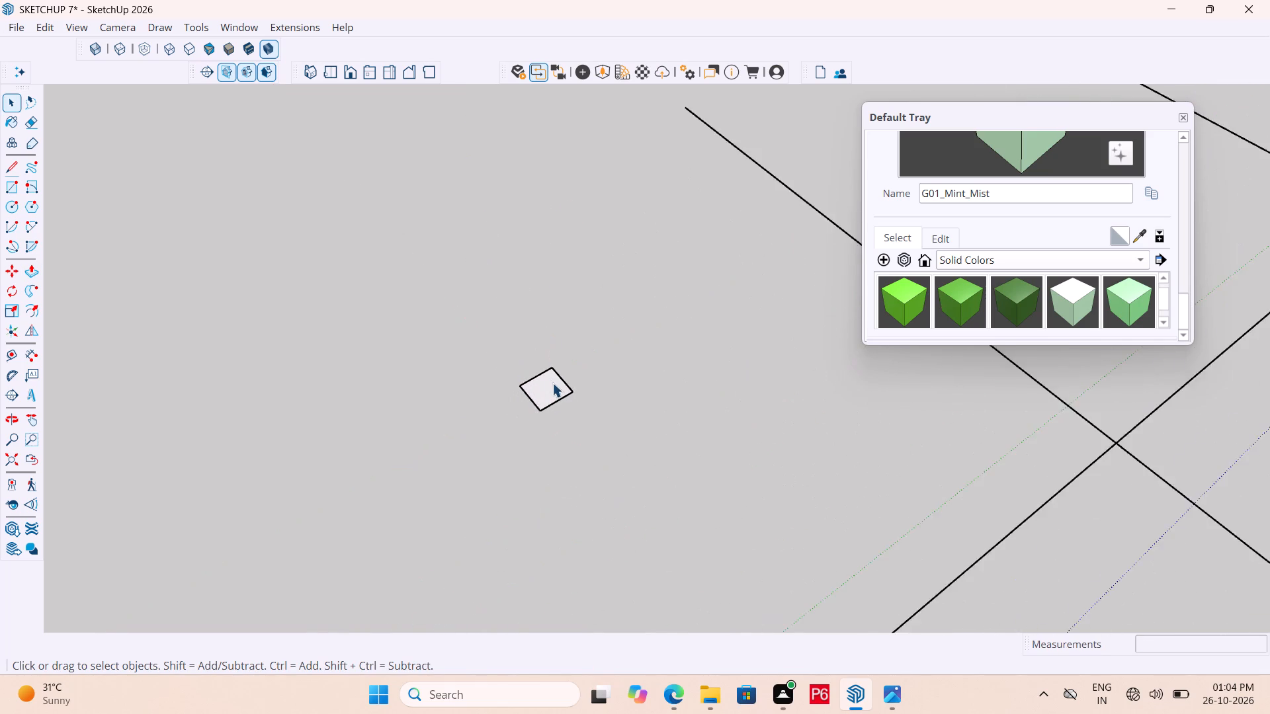
{"action": "scroll", "coordinate": [552, 383], "scroll_direction": "up", "scroll_amount": 8}
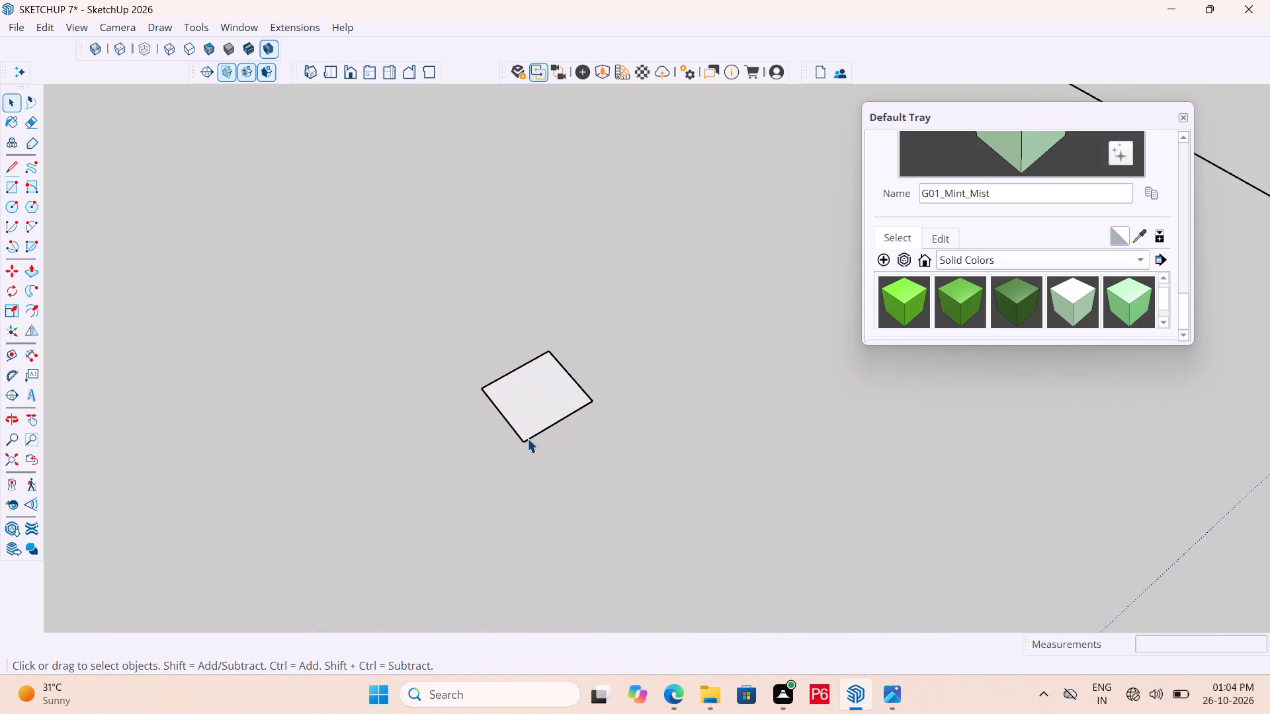
{"action": "key", "text": "b"}
{"action": "scroll", "coordinate": [996, 292], "scroll_direction": "down", "scroll_amount": 4}
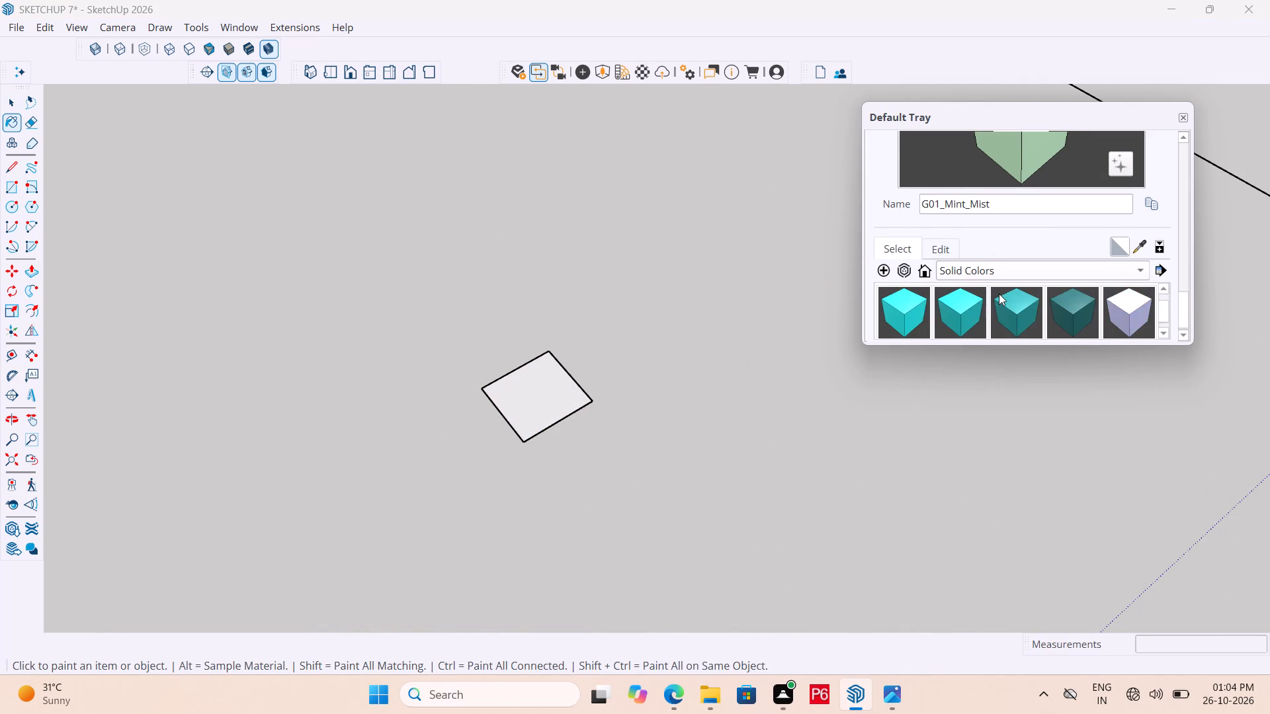
{"action": "scroll", "coordinate": [999, 294], "scroll_direction": "down", "scroll_amount": 1}
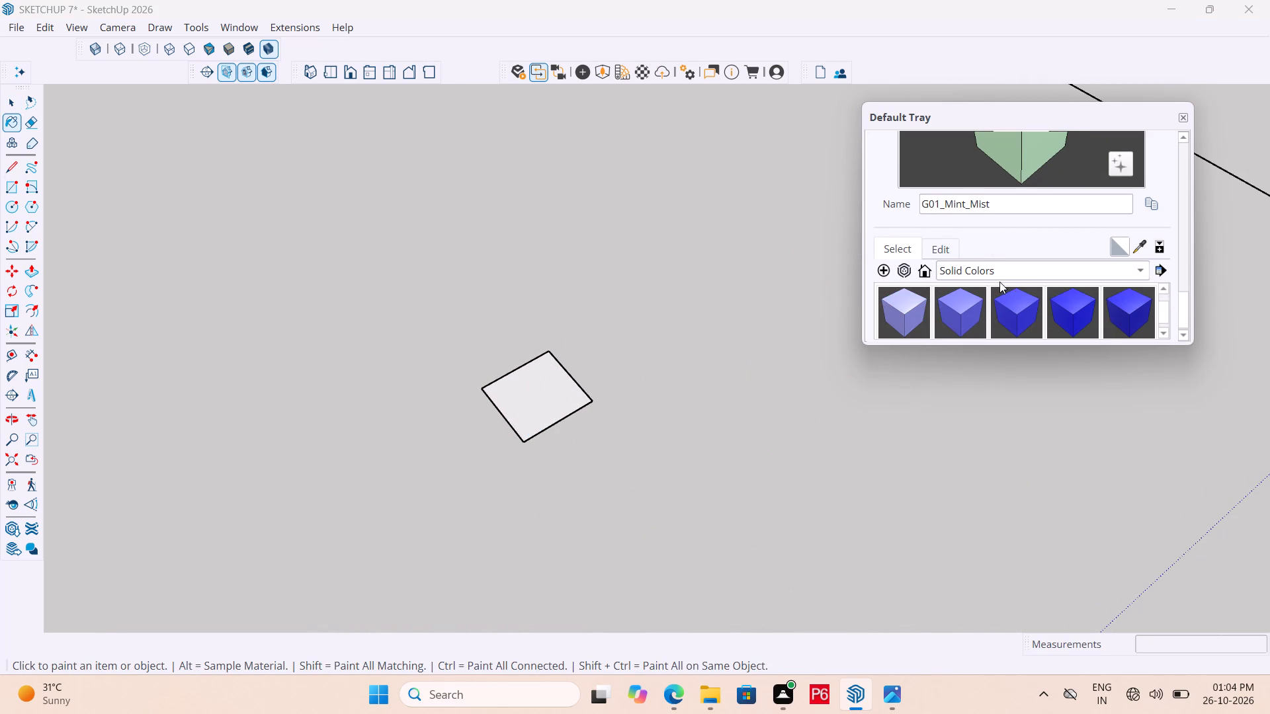
{"action": "left_click", "coordinate": [1074, 275]}
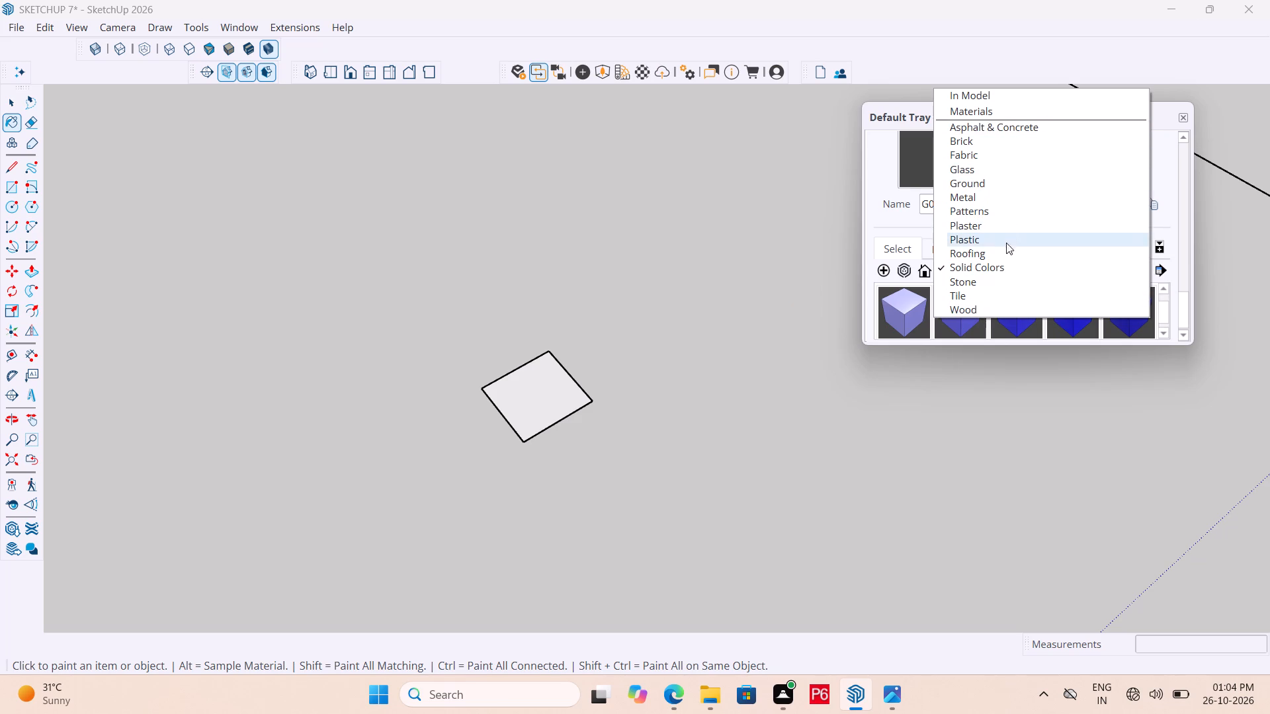
{"action": "left_click", "coordinate": [1003, 278]}
{"action": "scroll", "coordinate": [1001, 303], "scroll_direction": "down", "scroll_amount": 3}
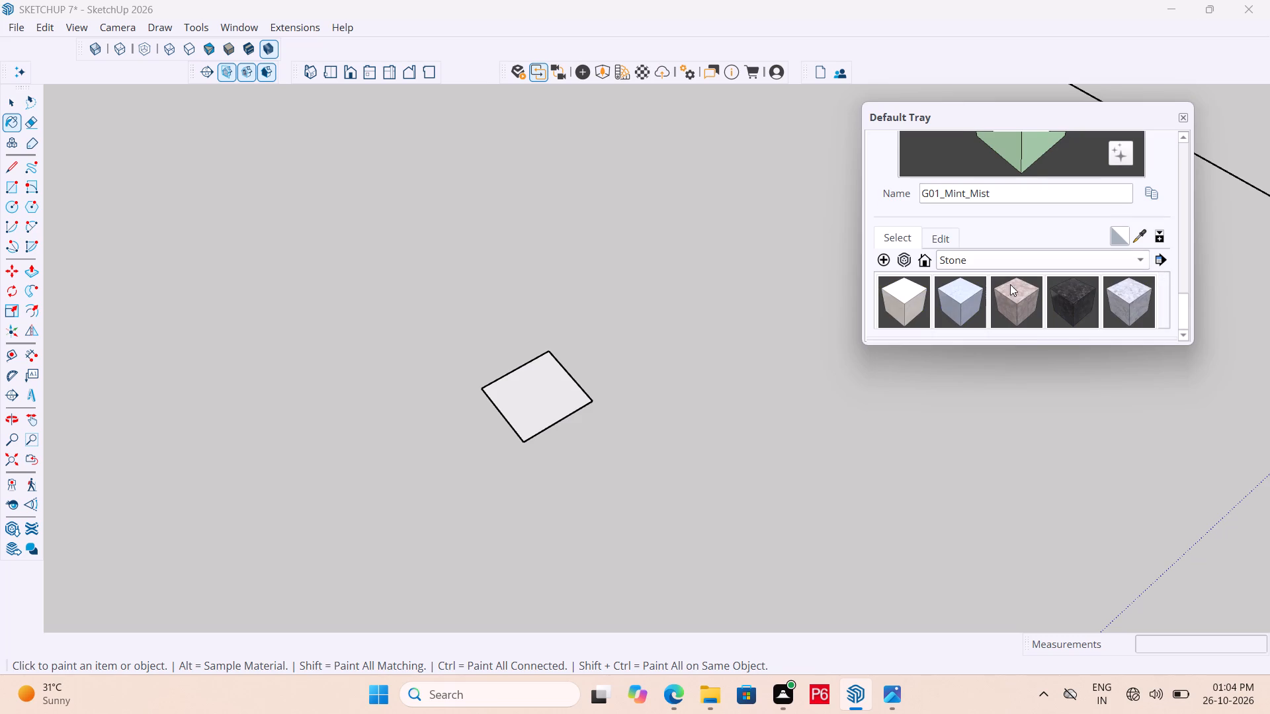
{"action": "double_click", "coordinate": [1024, 261]}
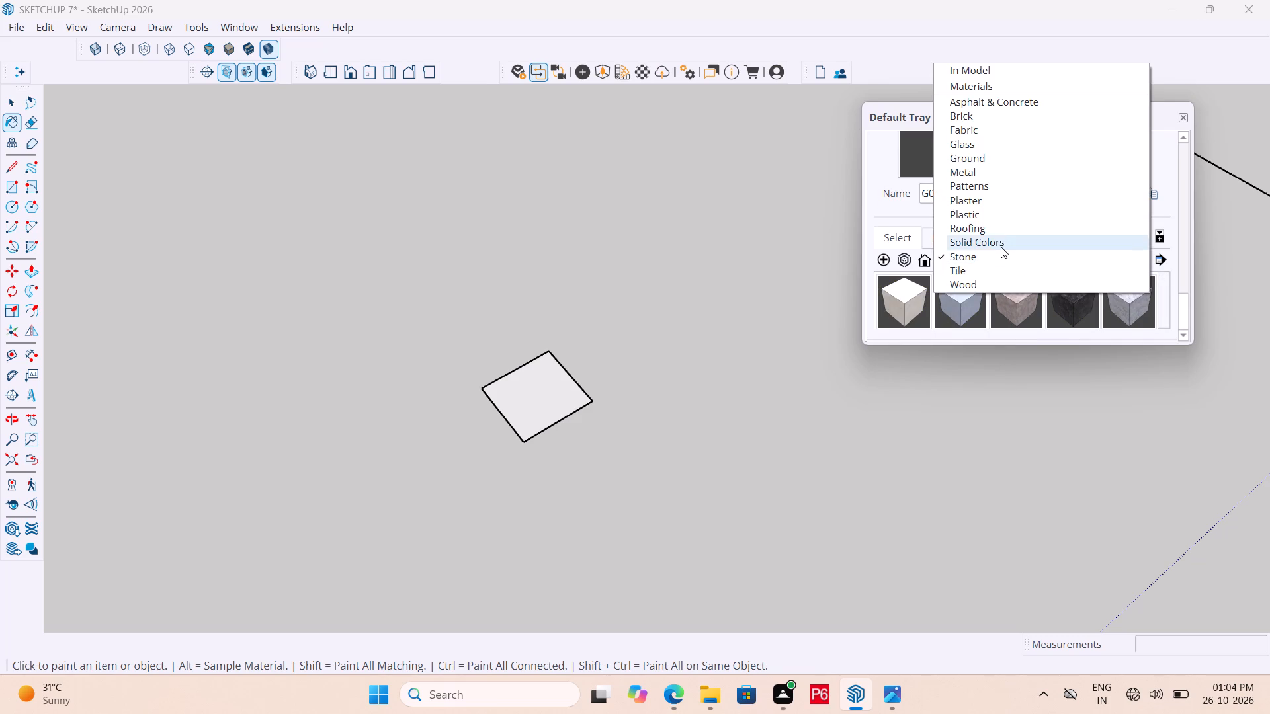
{"action": "double_click", "coordinate": [1001, 247]}
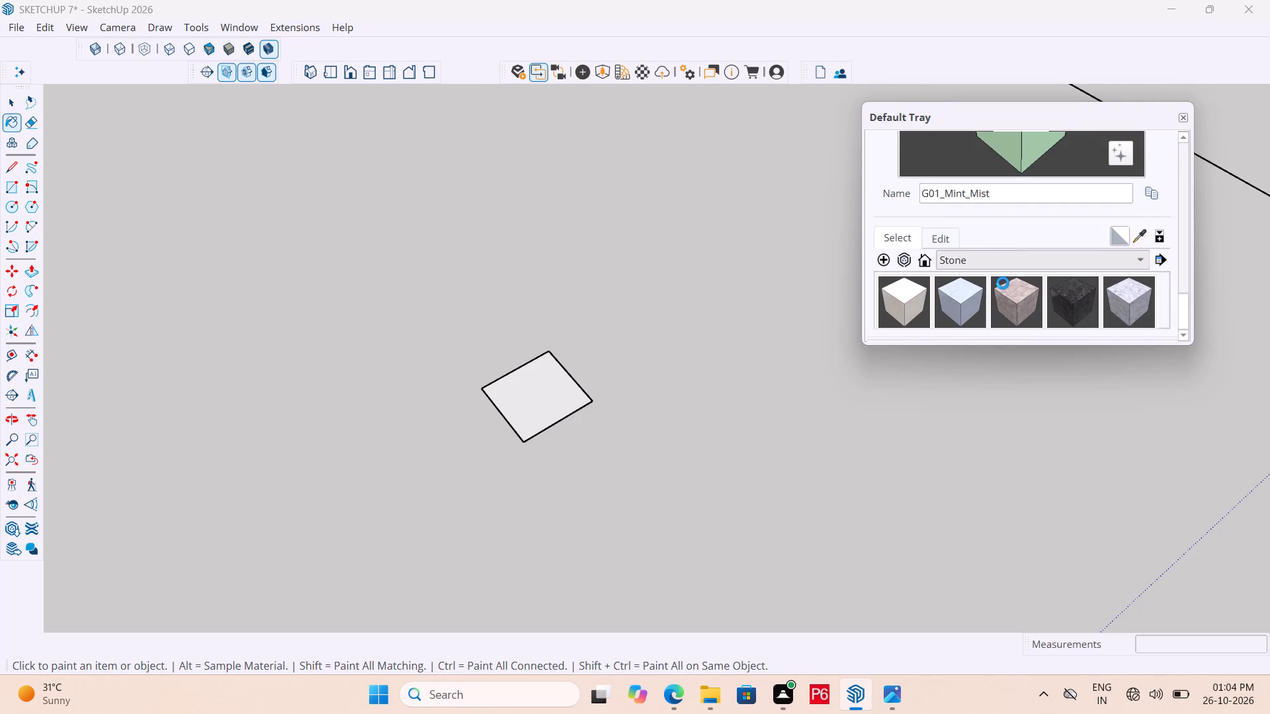
{"action": "left_click", "coordinate": [538, 396]}
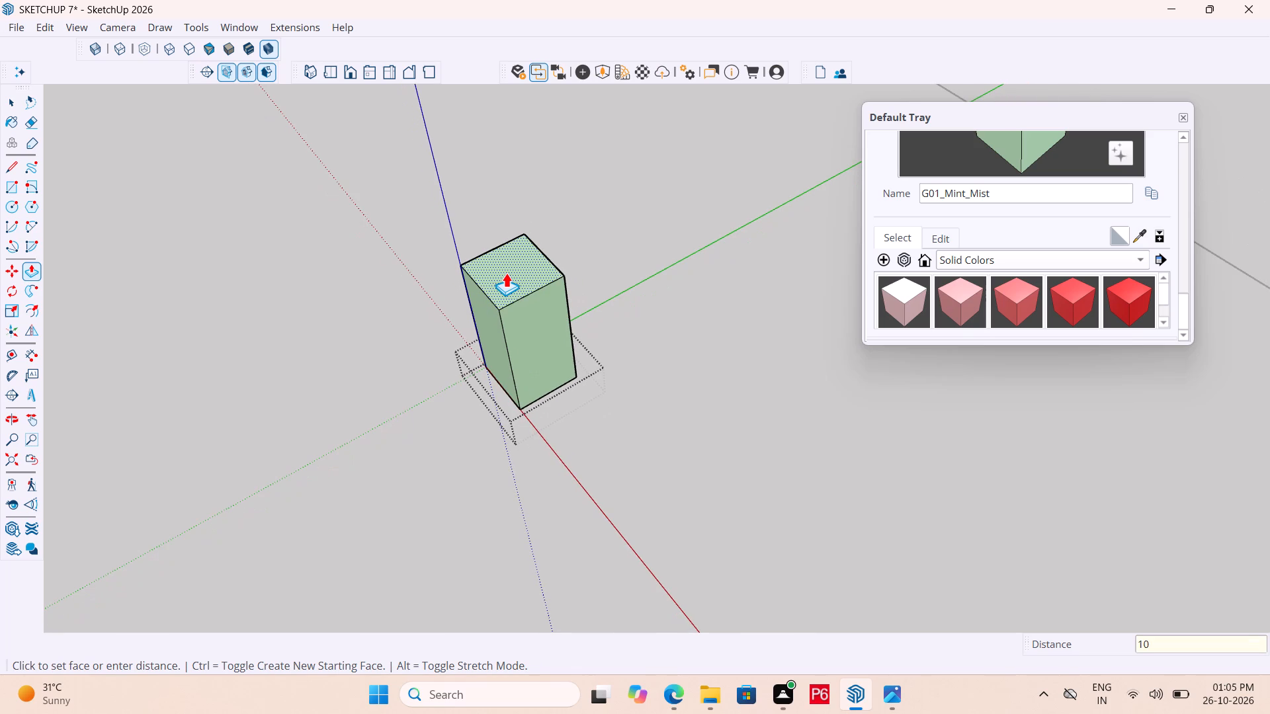
Push/Pull the green rectangle upward 10'6" into a column and close the group.
{"action": "type", "text": "6\""}
{"action": "key", "text": "BackSpace"}
{"action": "key", "text": "BackSpace"}
{"action": "type", "text": "'6\""}
{"action": "key", "text": "Return"}
{"action": "scroll", "coordinate": [550, 288], "scroll_direction": "down", "scroll_amount": 20}
{"action": "scroll", "coordinate": [550, 288], "scroll_direction": "down", "scroll_amount": 2}
{"action": "key", "text": "space"}
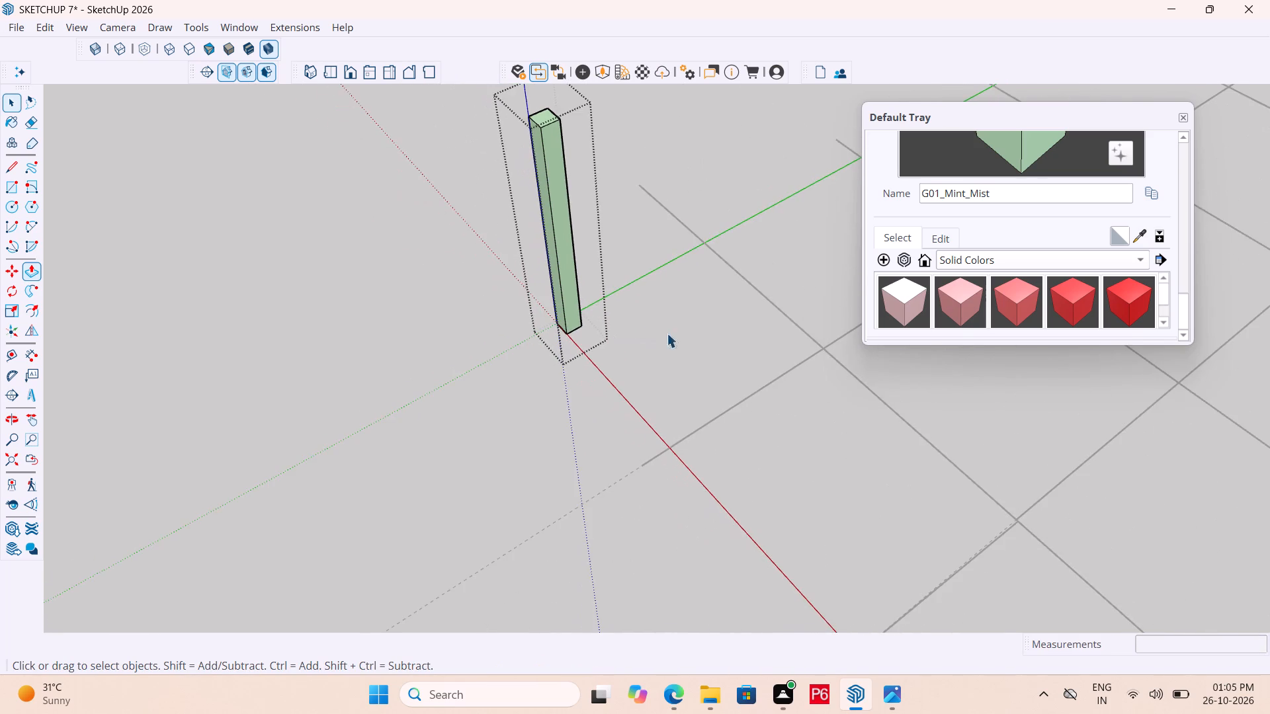
{"action": "left_click", "coordinate": [681, 335]}
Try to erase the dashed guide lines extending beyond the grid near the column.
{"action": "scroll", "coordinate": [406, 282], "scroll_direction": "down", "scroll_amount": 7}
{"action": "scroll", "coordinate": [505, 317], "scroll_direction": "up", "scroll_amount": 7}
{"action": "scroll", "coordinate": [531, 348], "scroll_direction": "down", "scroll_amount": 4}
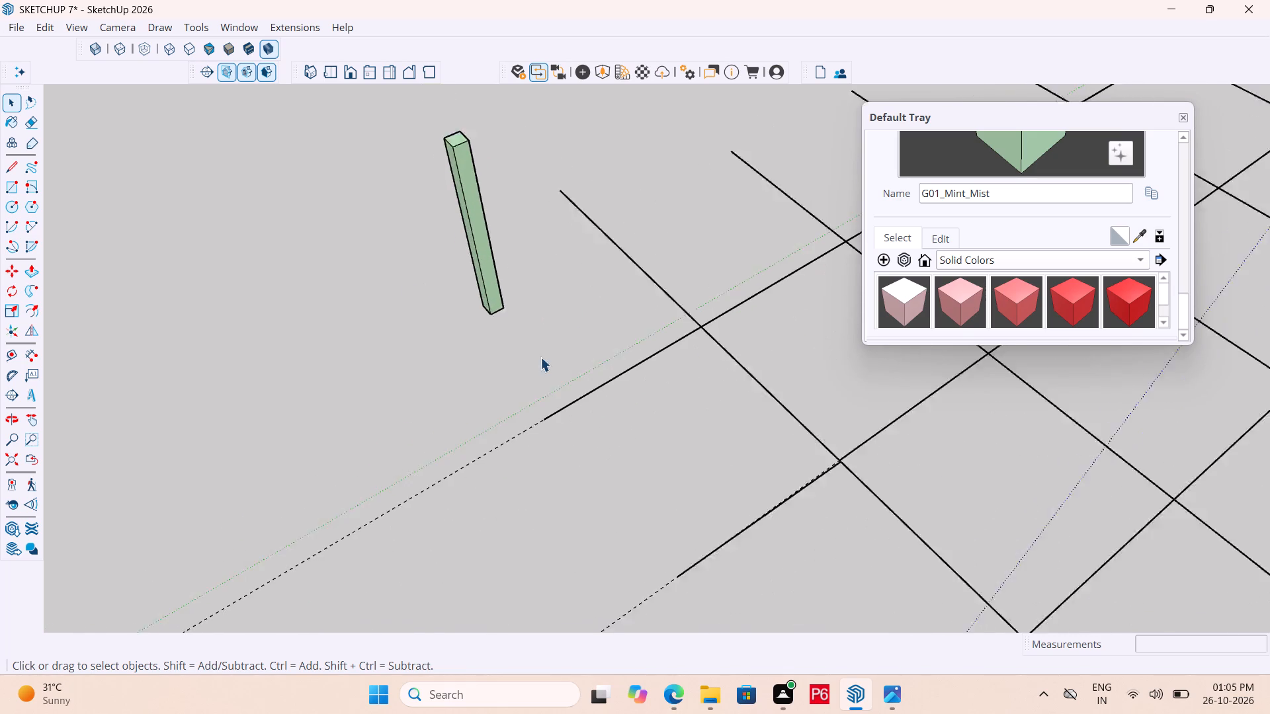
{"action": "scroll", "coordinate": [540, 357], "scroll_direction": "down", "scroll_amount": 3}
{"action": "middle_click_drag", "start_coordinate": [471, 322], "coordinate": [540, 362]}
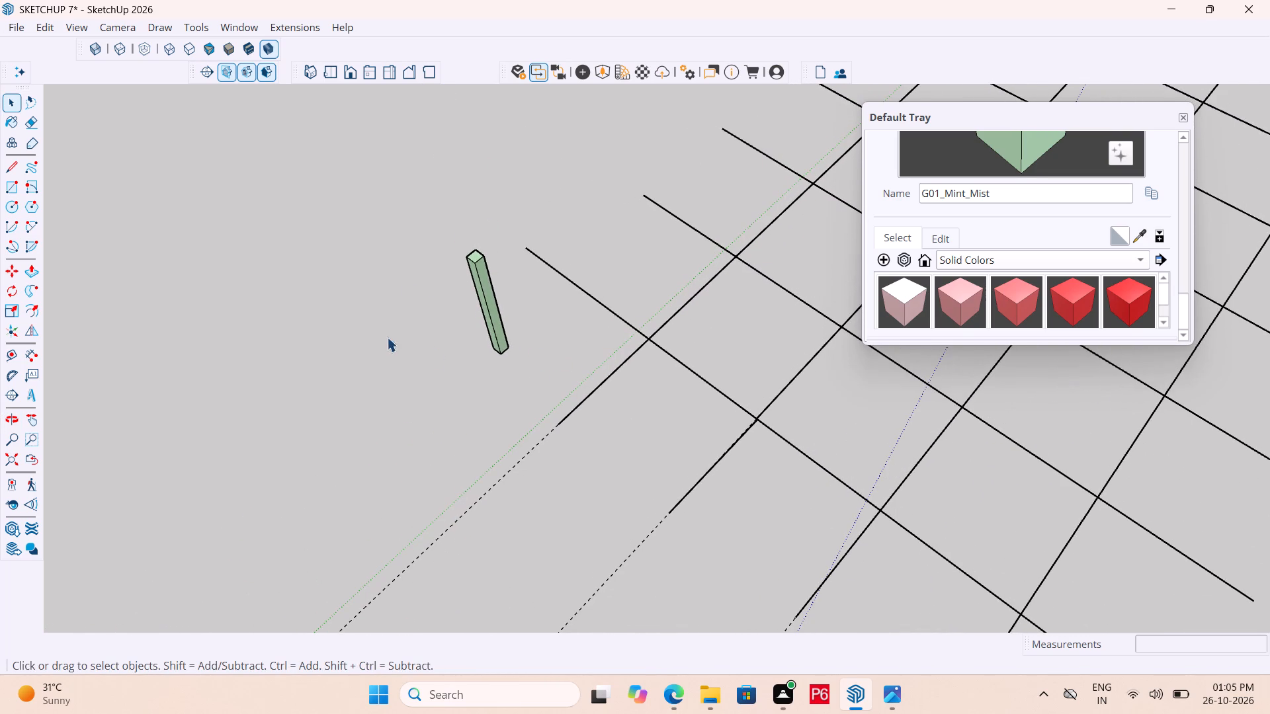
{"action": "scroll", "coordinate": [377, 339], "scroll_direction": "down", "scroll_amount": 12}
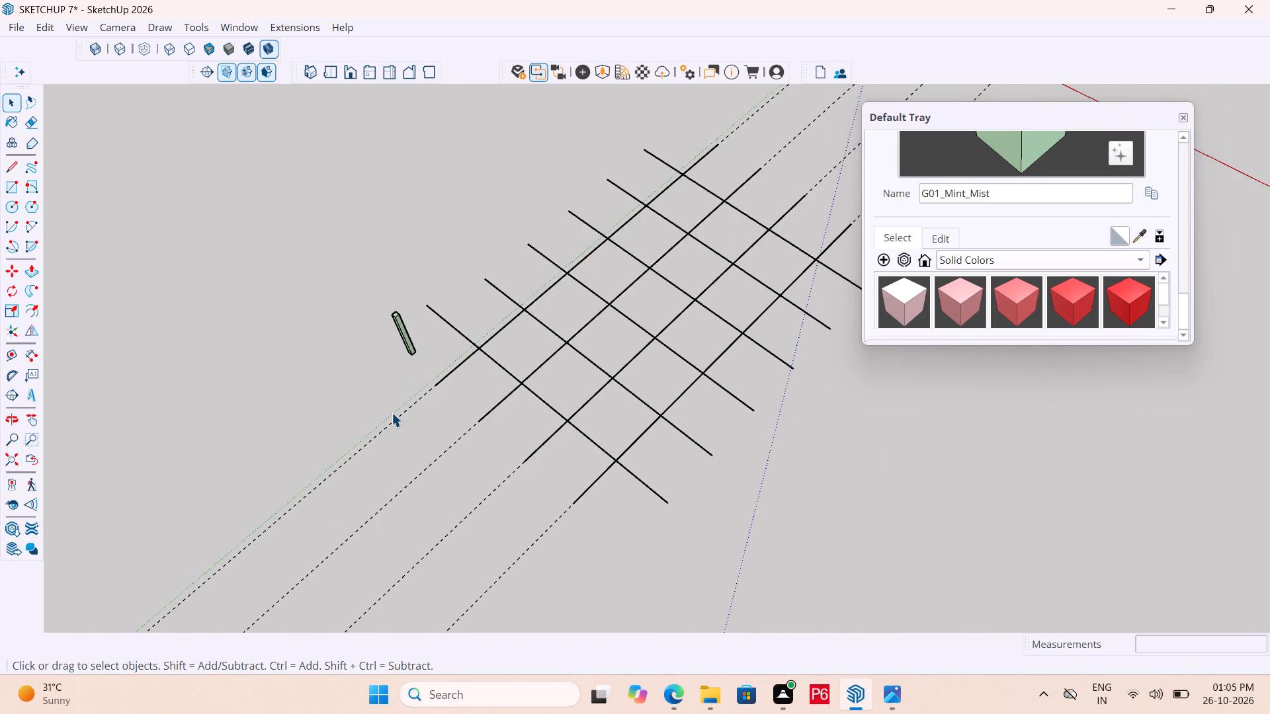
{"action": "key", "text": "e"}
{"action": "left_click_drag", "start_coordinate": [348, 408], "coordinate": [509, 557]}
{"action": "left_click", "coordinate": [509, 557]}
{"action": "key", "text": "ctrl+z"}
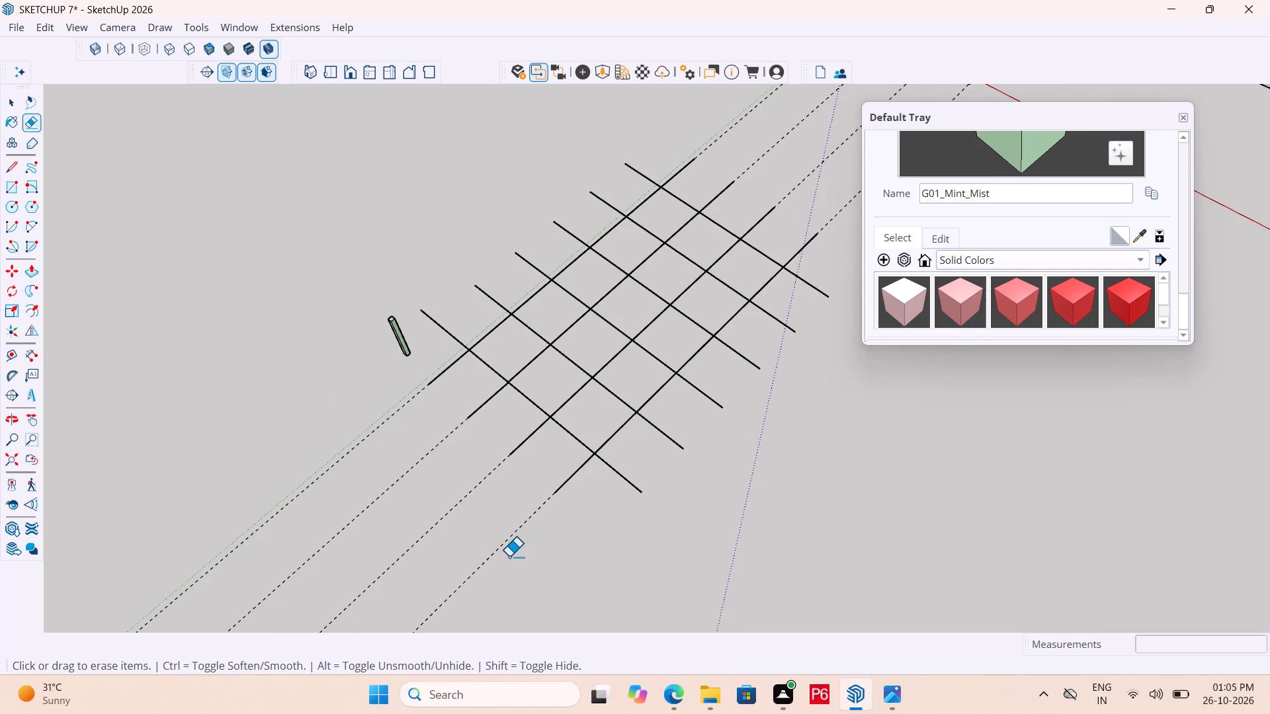
Draw a line along the red axis, outward from the house's base edge near the front corner of the low porch wall.
{"action": "scroll", "coordinate": [635, 553], "scroll_direction": "down", "scroll_amount": 7}
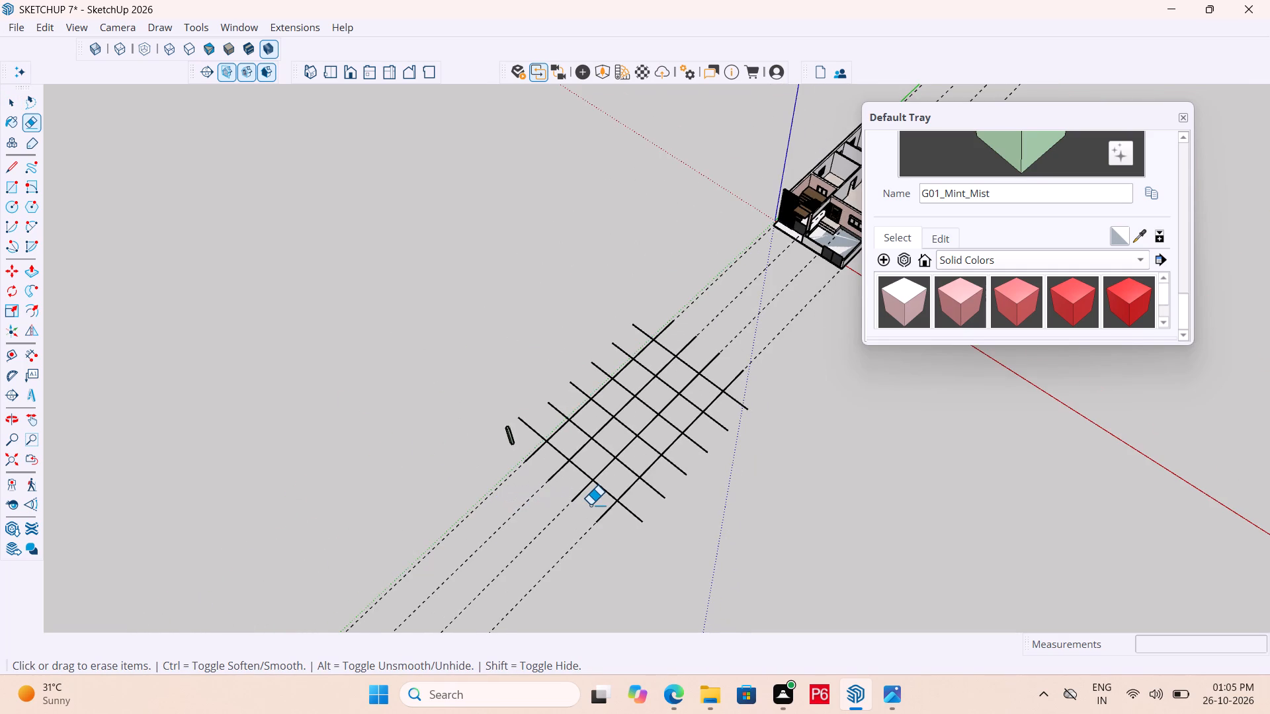
{"action": "scroll", "coordinate": [517, 480], "scroll_direction": "down", "scroll_amount": 2}
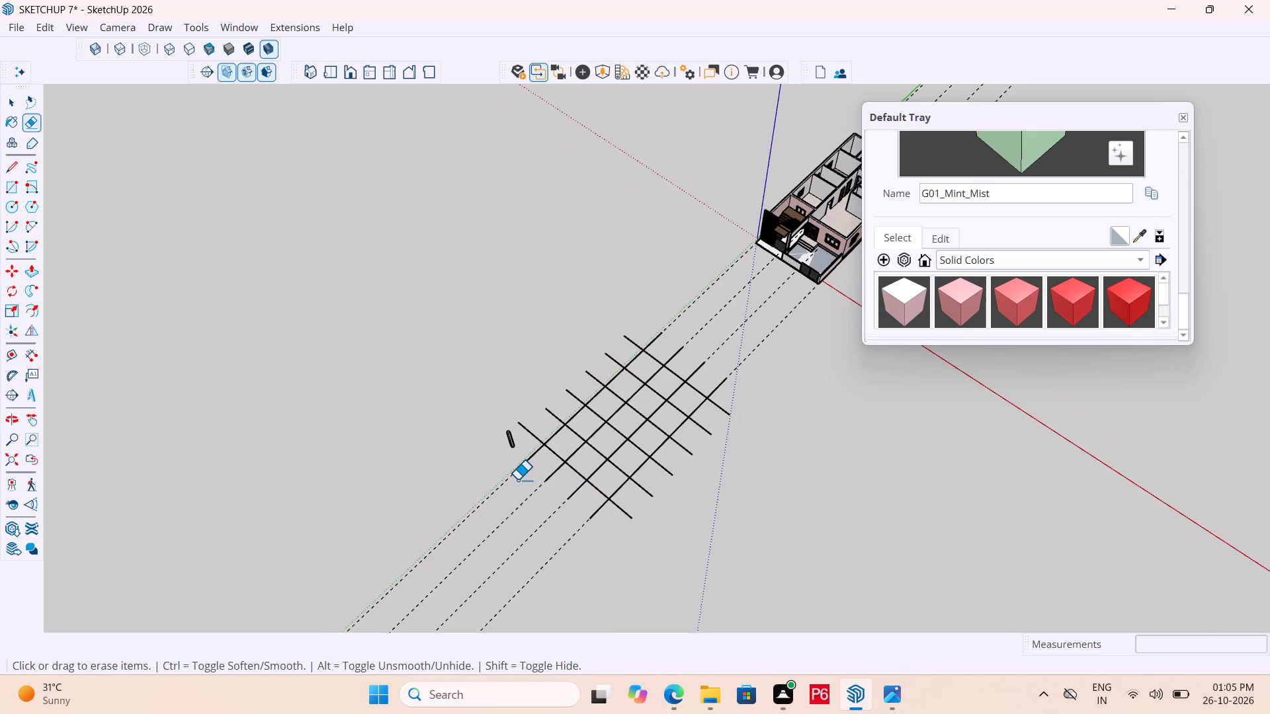
{"action": "scroll", "coordinate": [517, 480], "scroll_direction": "down", "scroll_amount": 2}
{"action": "scroll", "coordinate": [745, 340], "scroll_direction": "up", "scroll_amount": 11}
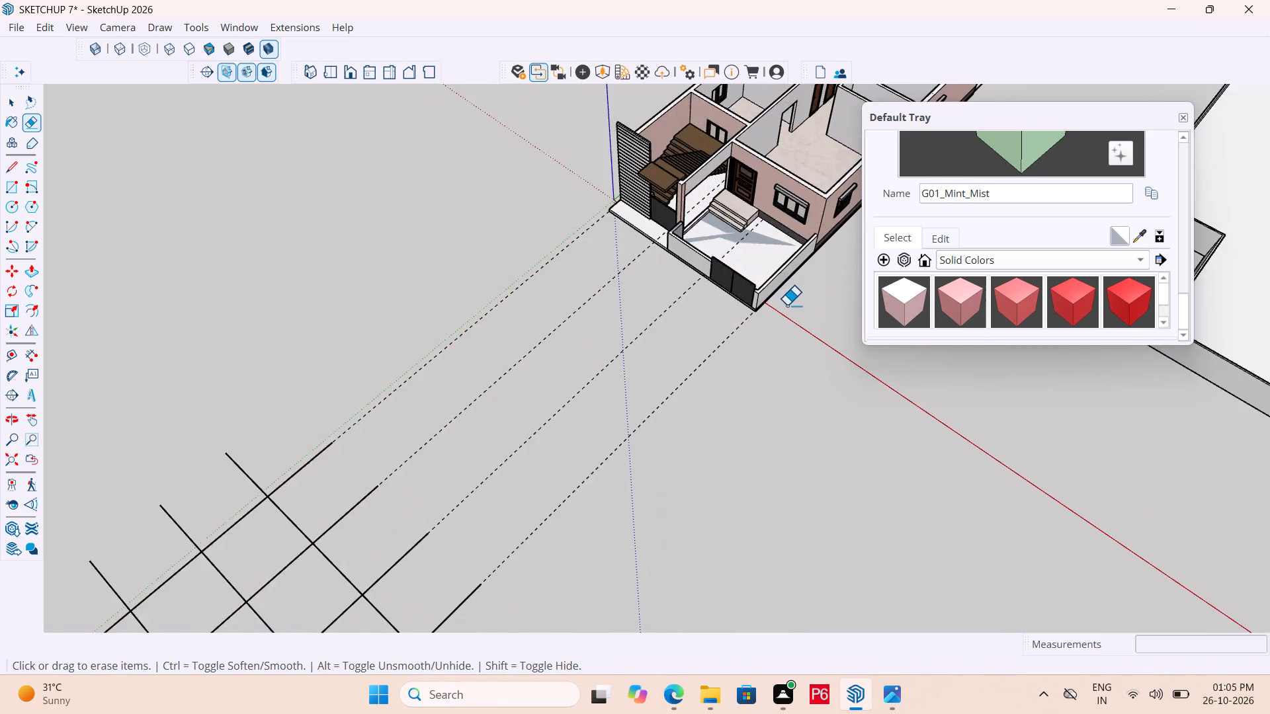
{"action": "scroll", "coordinate": [786, 305], "scroll_direction": "up", "scroll_amount": 10}
{"action": "scroll", "coordinate": [781, 297], "scroll_direction": "down", "scroll_amount": 14}
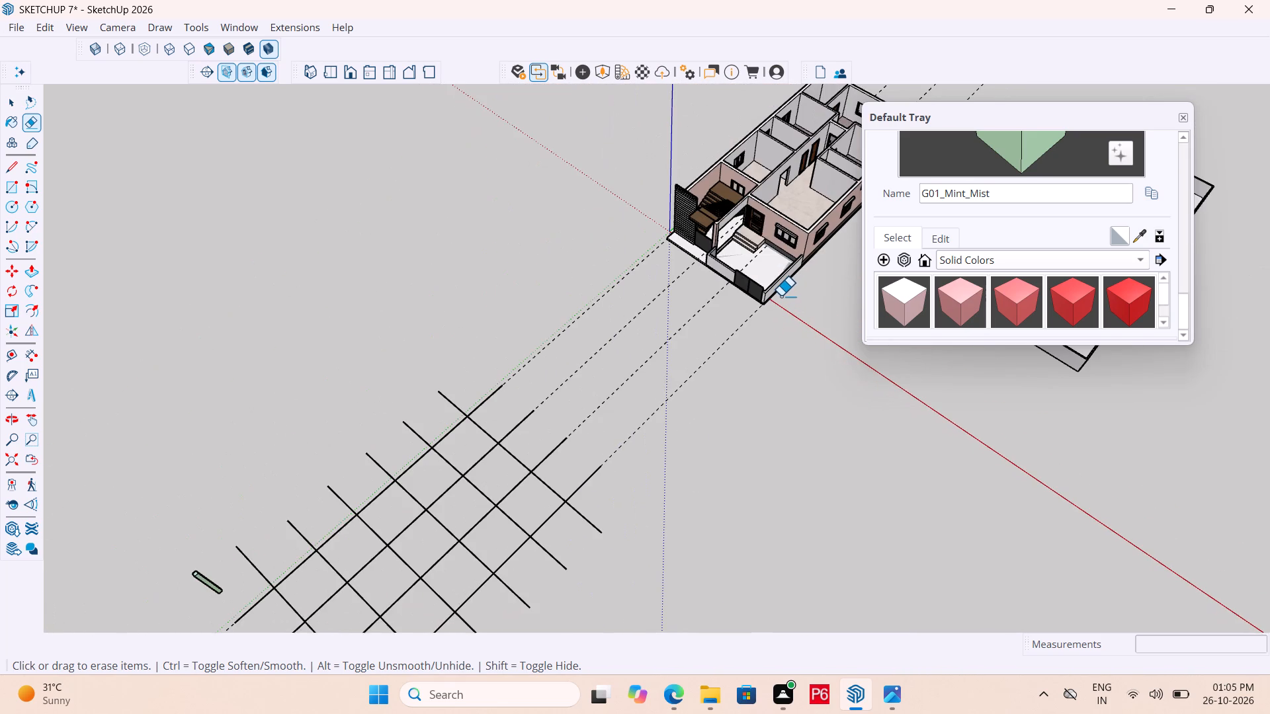
{"action": "scroll", "coordinate": [781, 296], "scroll_direction": "down", "scroll_amount": 6}
{"action": "middle_click_drag", "start_coordinate": [766, 299], "coordinate": [532, 293]}
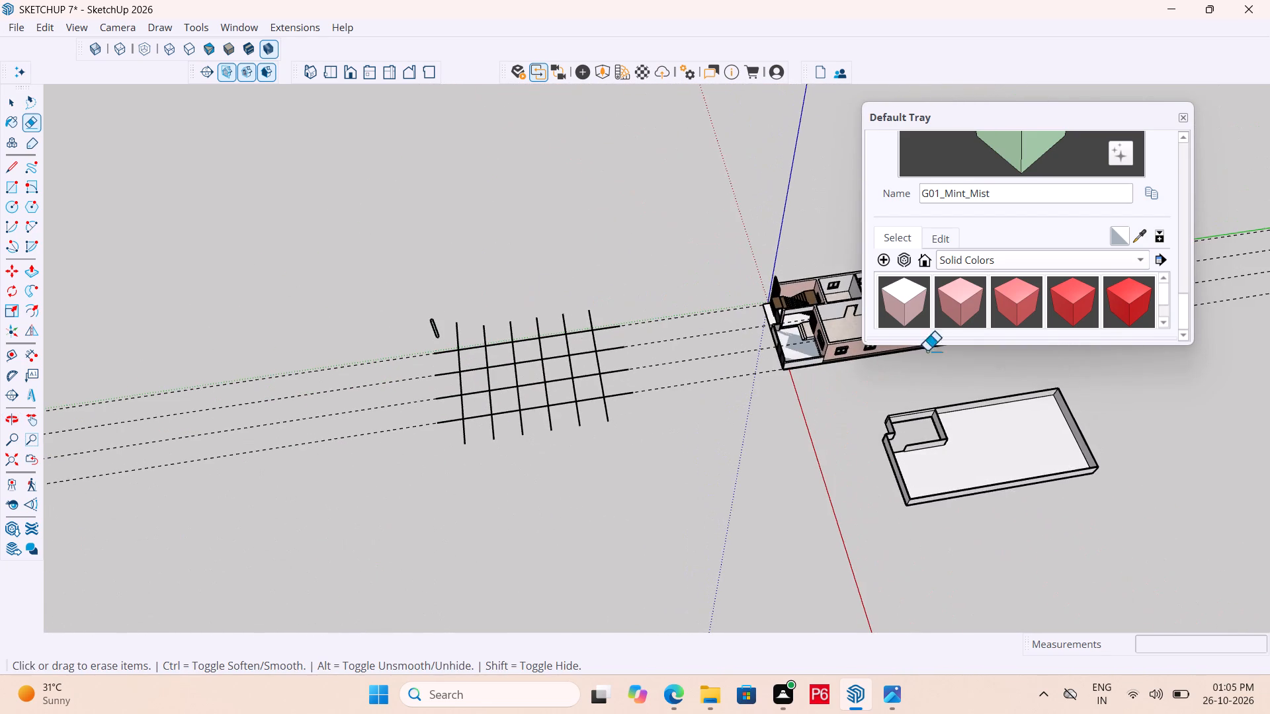
{"action": "scroll", "coordinate": [950, 360], "scroll_direction": "up", "scroll_amount": 14}
{"action": "scroll", "coordinate": [659, 363], "scroll_direction": "up", "scroll_amount": 5}
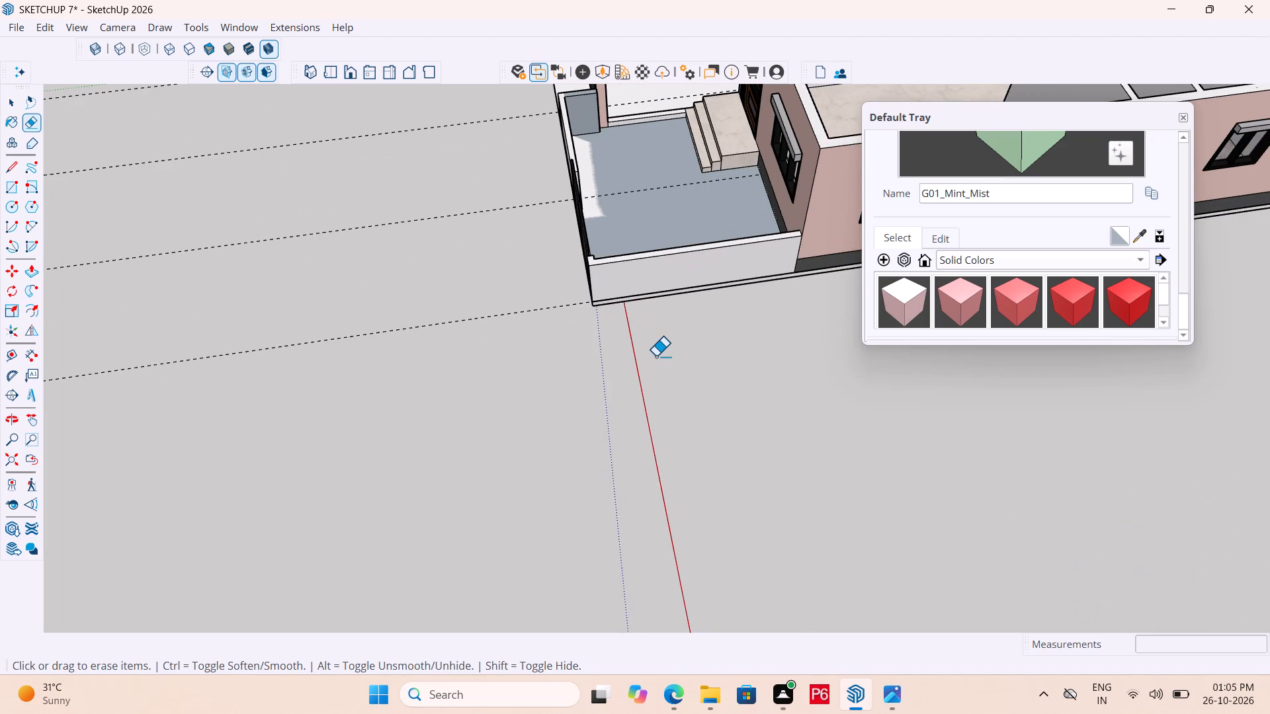
{"action": "key", "text": "l"}
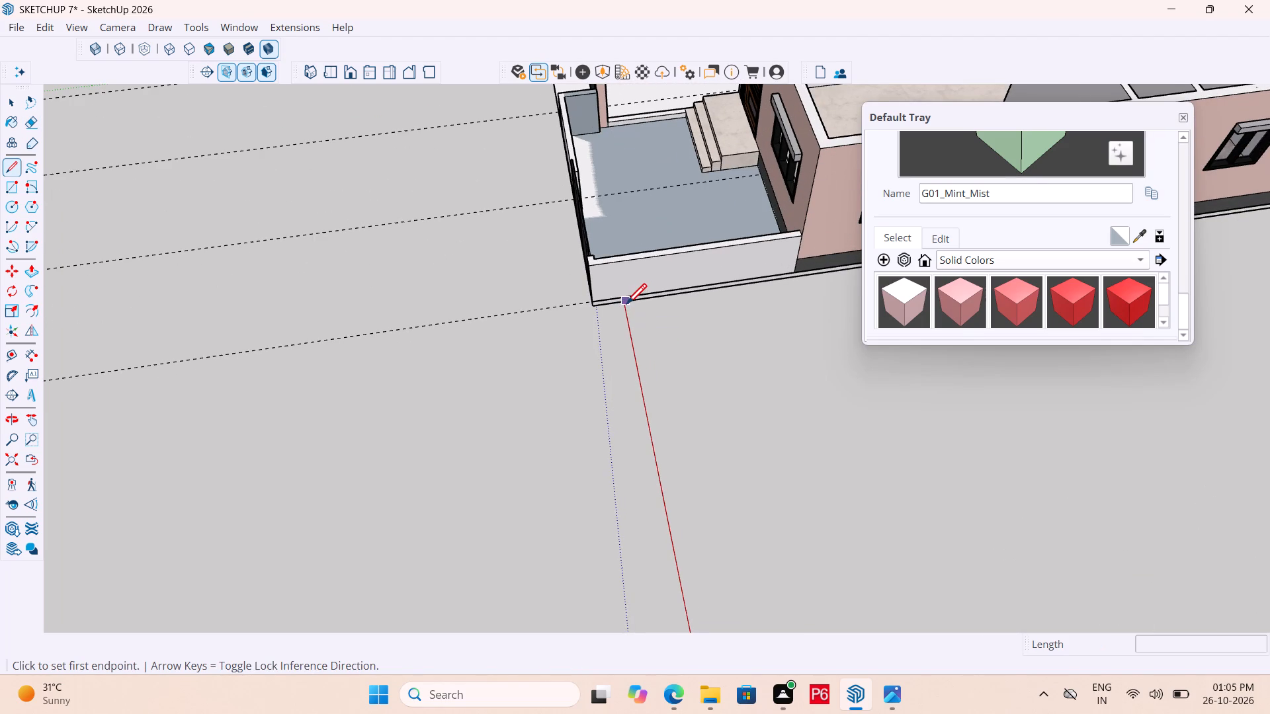
{"action": "left_click", "coordinate": [624, 306]}
{"action": "left_click", "coordinate": [657, 459]}
{"action": "key", "text": "space"}
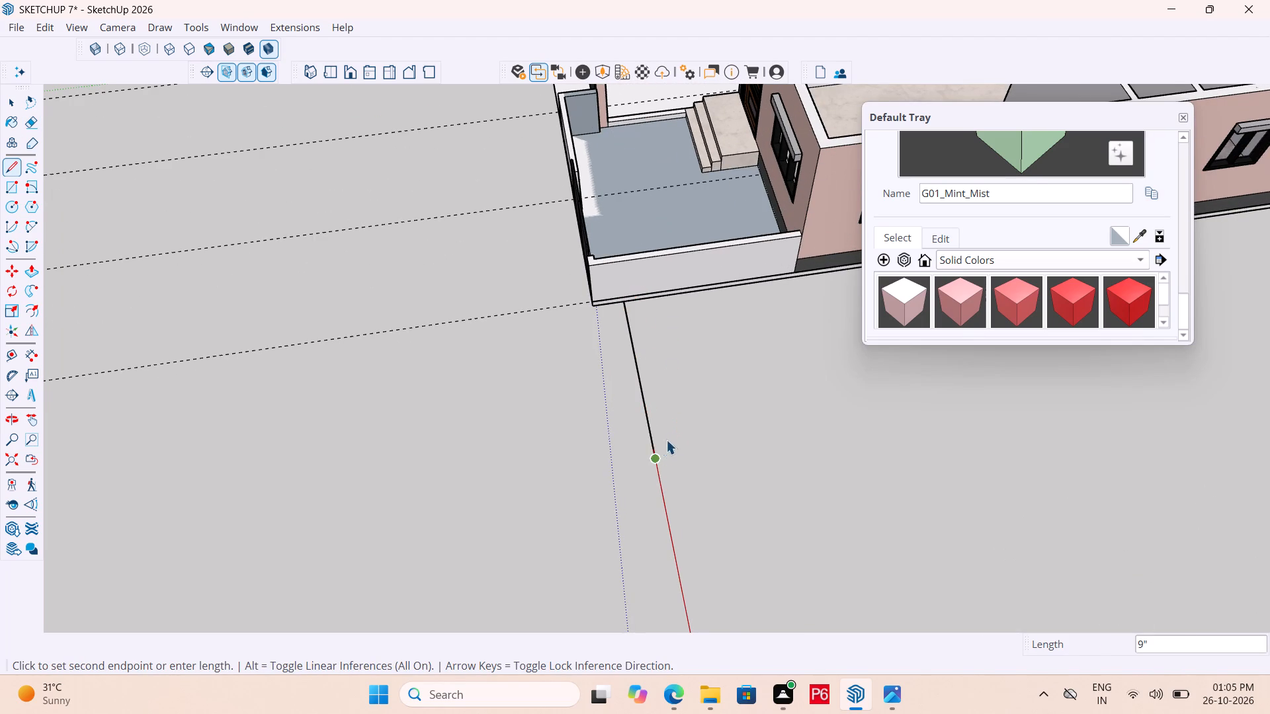
Save the model.
{"action": "scroll", "coordinate": [748, 408], "scroll_direction": "down", "scroll_amount": 6}
{"action": "middle_click_drag", "start_coordinate": [693, 430], "coordinate": [748, 419], "text": "ctrl"}
{"action": "key", "text": "ctrl+s"}
{"action": "key", "text": "ctrl+s"}
{"action": "key", "text": "ctrl+s"}
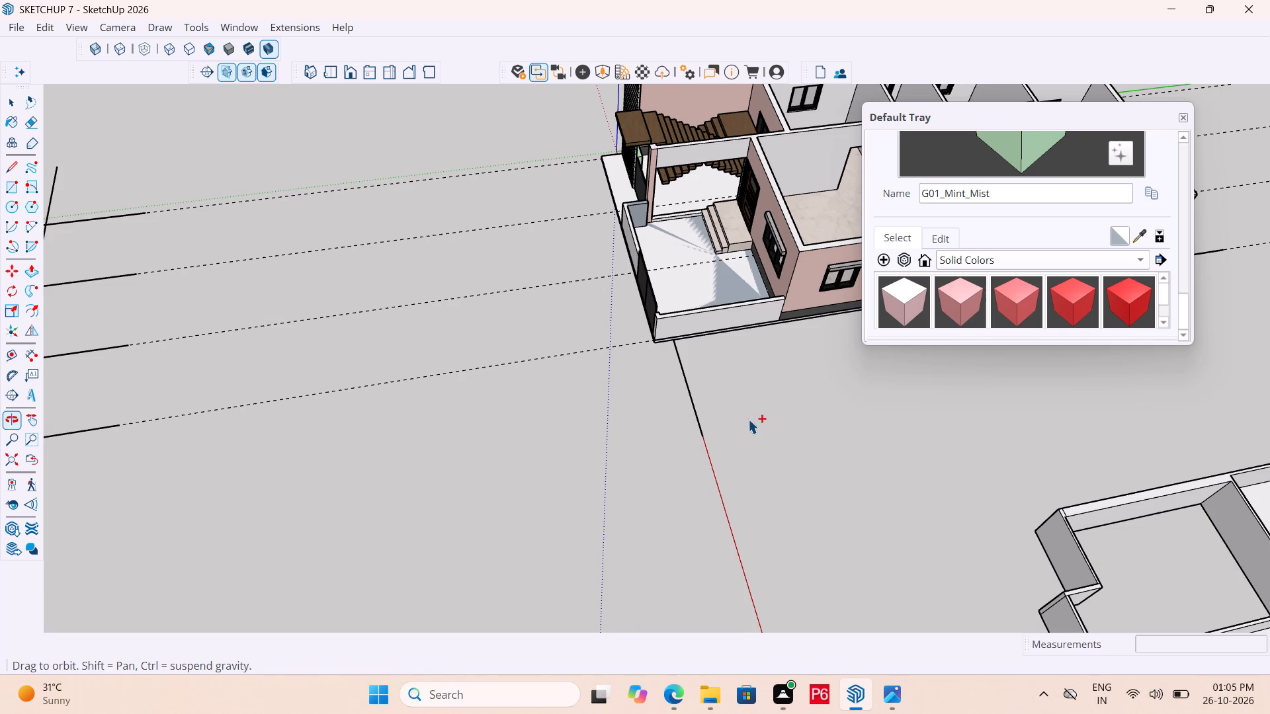
{"action": "key", "text": "ctrl+s"}
{"action": "key", "text": "ctrl+s"}
{"action": "key", "text": "ctrl+s"}
{"action": "key", "text": "ctrl+s"}
{"action": "key", "text": "ctrl+s"}
{"action": "scroll", "coordinate": [815, 416], "scroll_direction": "down", "scroll_amount": 3}
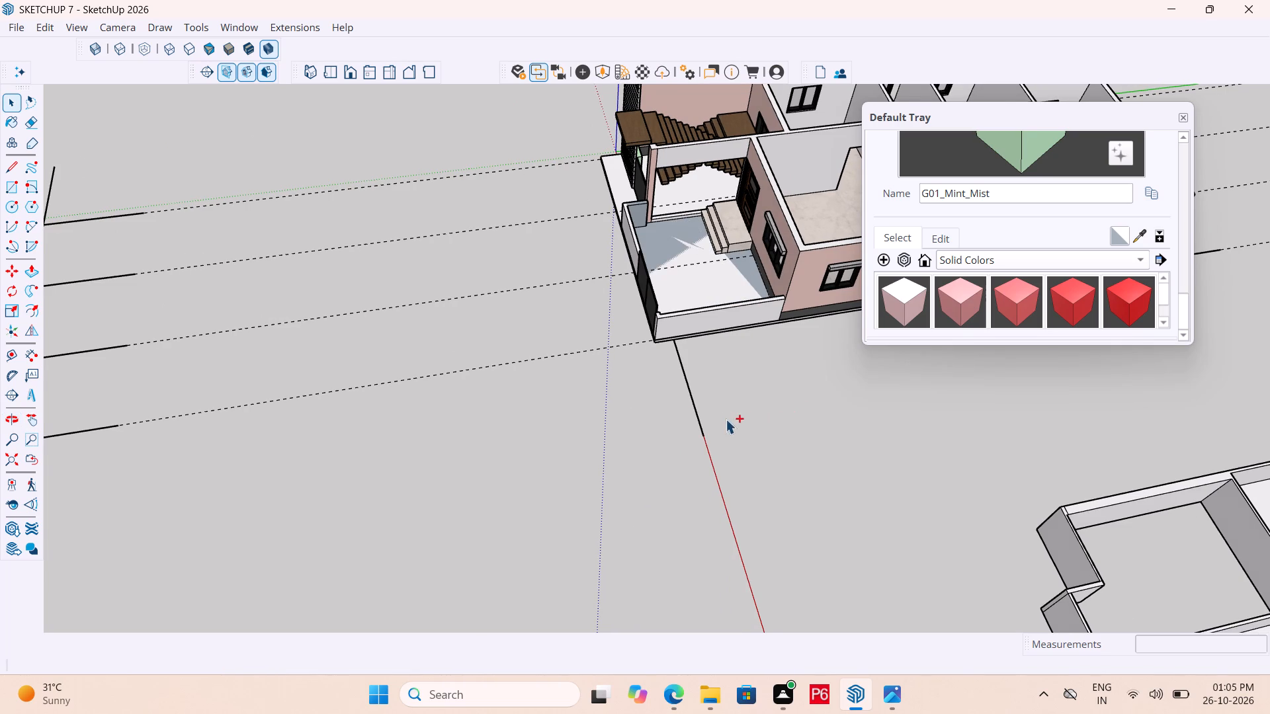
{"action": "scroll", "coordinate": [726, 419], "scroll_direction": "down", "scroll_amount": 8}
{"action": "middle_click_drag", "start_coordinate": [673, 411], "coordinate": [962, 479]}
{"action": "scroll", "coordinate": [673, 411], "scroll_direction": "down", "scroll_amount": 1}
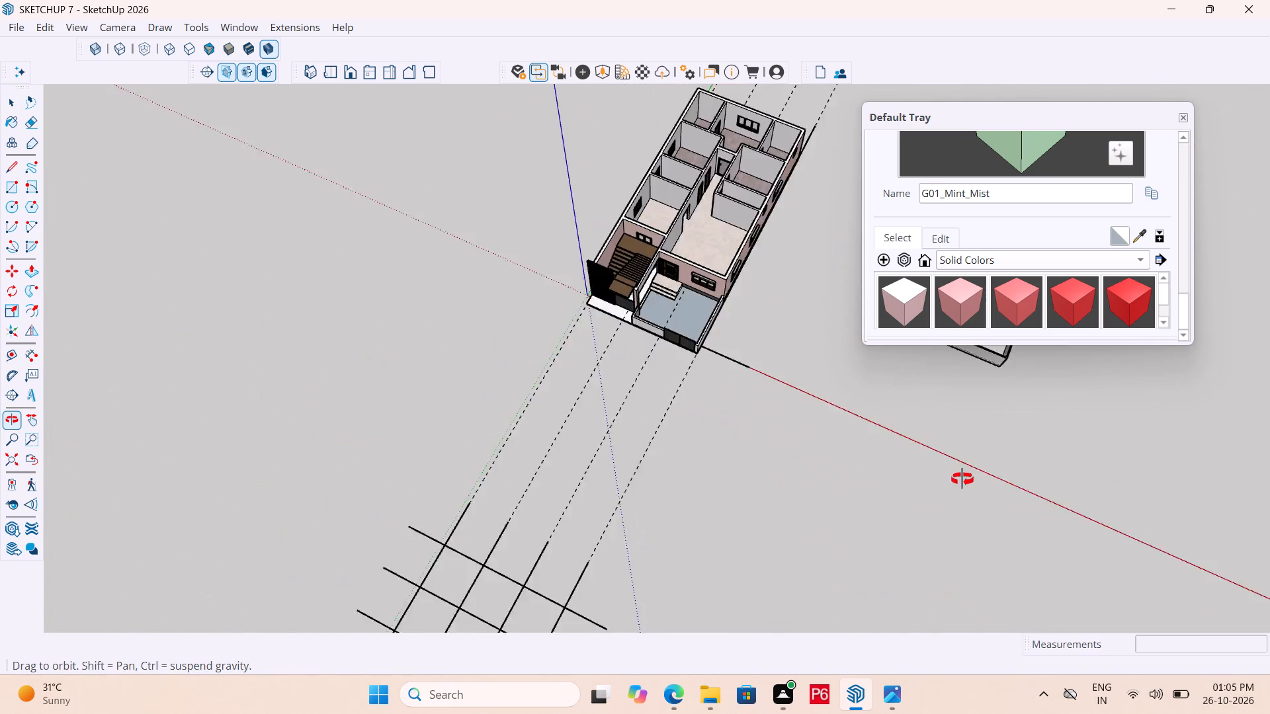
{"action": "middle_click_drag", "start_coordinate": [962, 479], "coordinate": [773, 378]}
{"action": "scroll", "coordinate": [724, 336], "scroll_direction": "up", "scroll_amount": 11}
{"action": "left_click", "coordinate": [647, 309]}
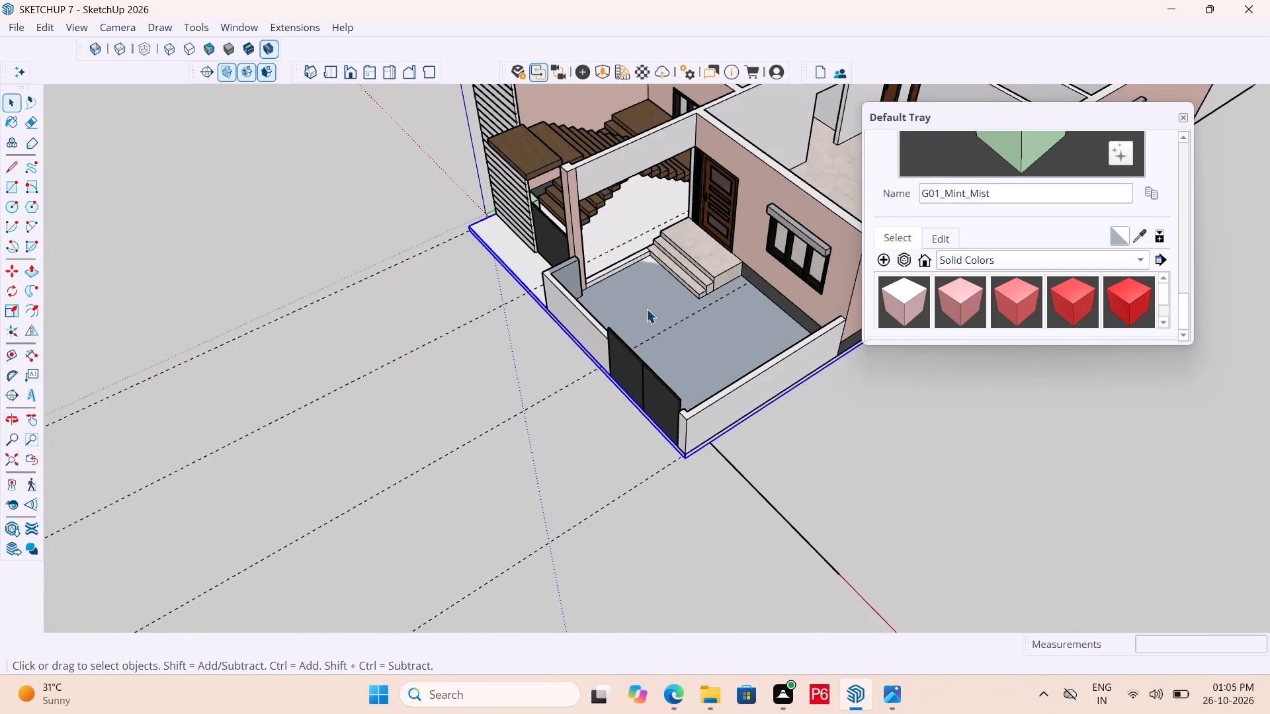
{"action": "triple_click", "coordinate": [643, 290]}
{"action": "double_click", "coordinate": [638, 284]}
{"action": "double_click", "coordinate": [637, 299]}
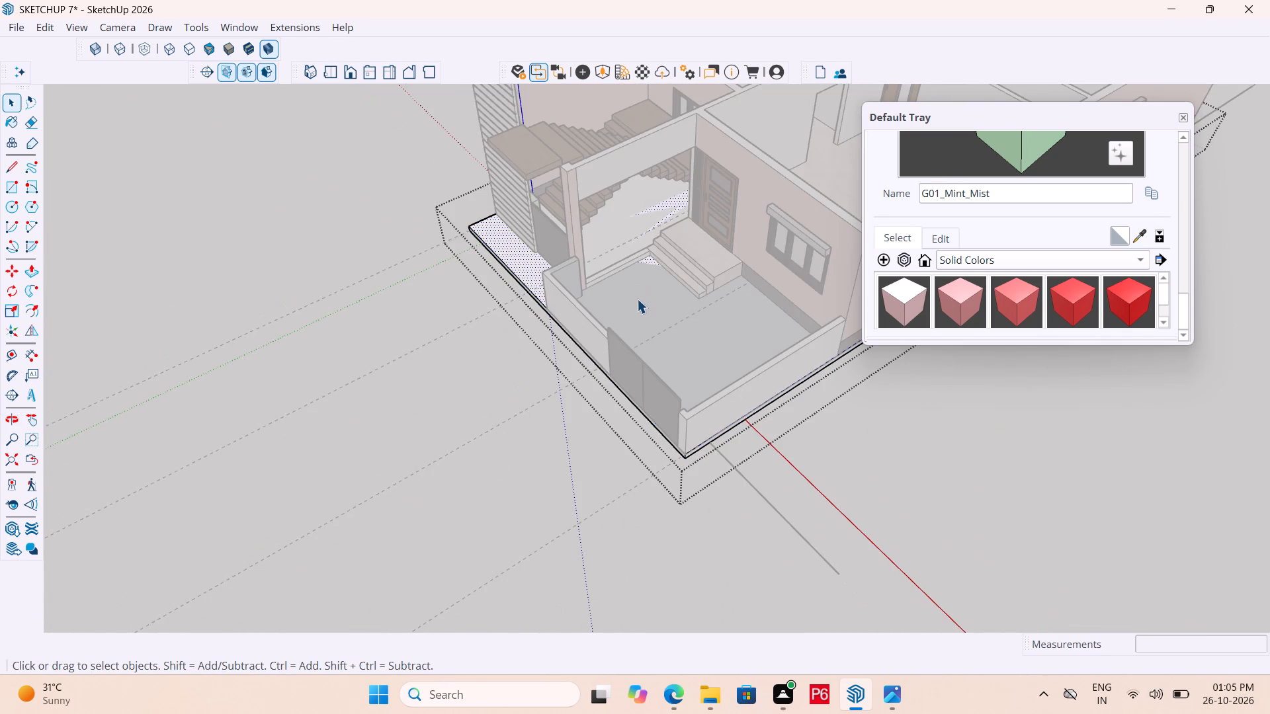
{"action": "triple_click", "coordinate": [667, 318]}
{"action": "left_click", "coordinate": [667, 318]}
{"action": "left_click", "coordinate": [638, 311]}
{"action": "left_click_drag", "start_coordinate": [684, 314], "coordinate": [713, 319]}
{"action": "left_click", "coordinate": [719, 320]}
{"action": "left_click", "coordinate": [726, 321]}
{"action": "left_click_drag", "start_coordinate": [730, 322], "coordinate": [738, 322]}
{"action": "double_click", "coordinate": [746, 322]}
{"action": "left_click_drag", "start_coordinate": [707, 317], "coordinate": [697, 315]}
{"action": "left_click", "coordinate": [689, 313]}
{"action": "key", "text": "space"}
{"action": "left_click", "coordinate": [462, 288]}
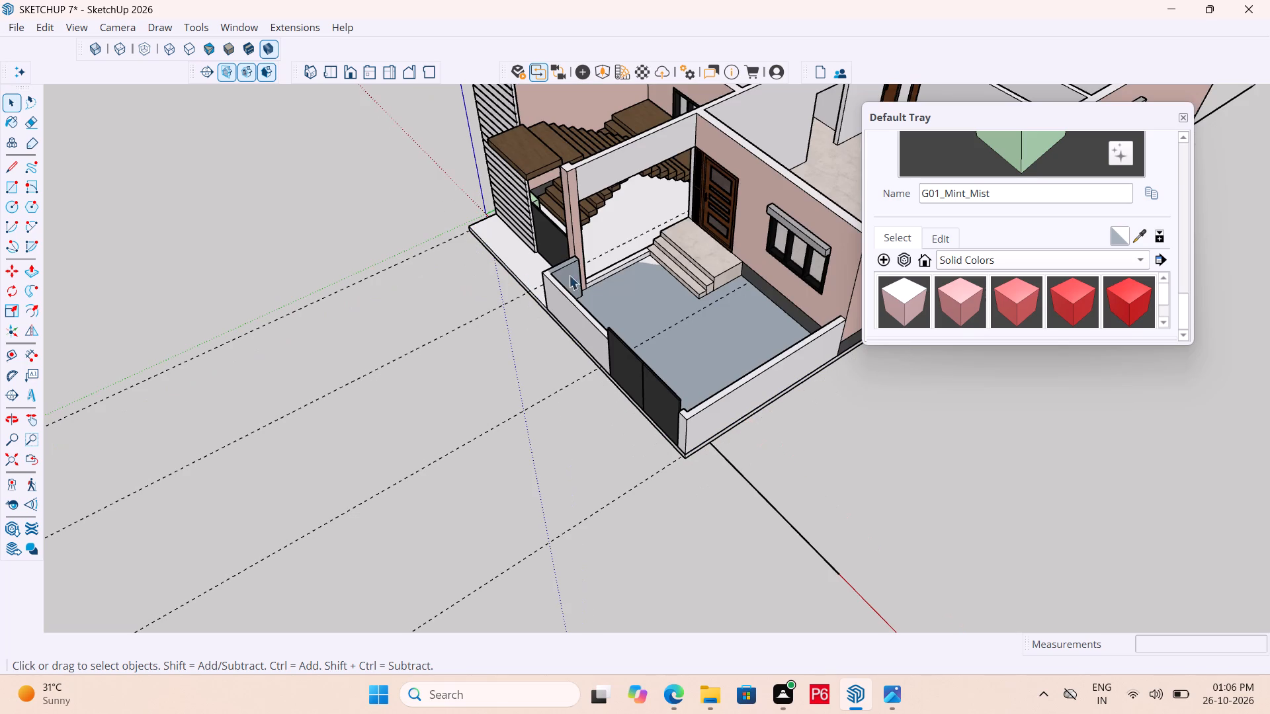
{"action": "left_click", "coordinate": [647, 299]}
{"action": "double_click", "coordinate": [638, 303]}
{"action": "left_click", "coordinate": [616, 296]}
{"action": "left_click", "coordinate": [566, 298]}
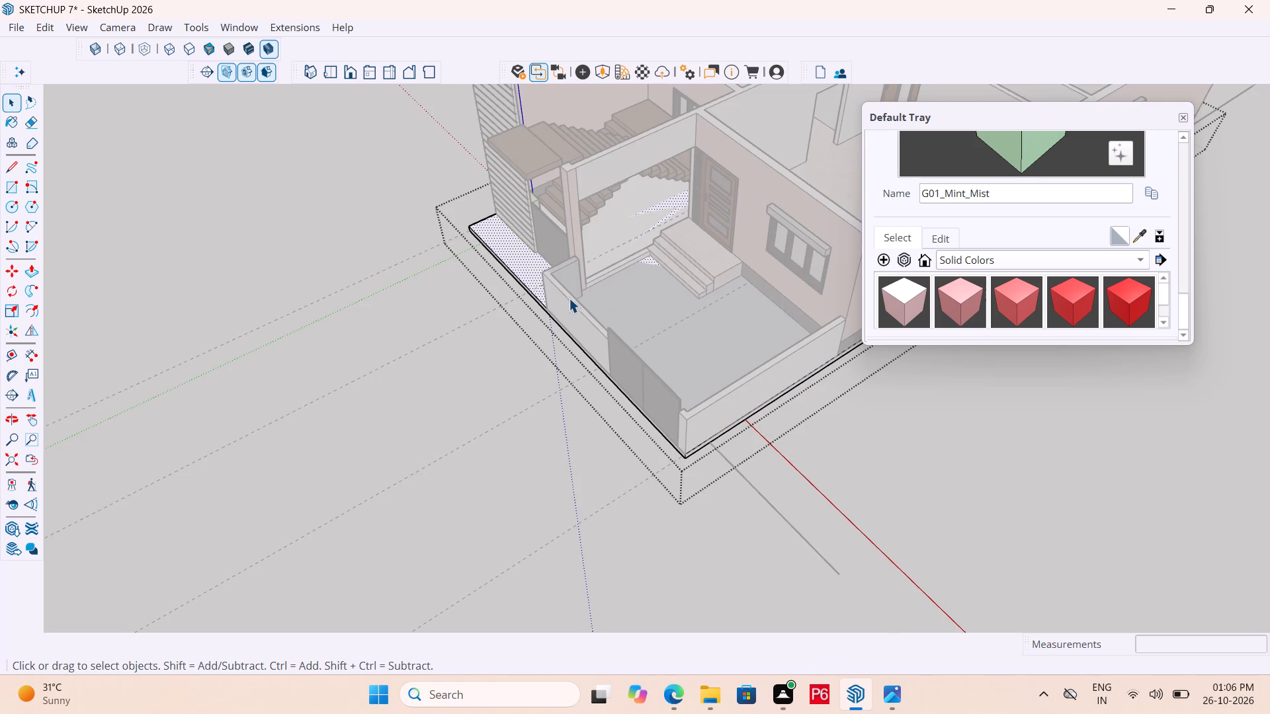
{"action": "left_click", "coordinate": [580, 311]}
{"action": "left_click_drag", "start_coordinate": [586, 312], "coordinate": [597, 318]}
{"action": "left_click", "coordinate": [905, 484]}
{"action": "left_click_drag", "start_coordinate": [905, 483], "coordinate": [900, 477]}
Open the house walls' group and paint the porch floor face with the Ground material Soil_04_1K.
{"action": "left_click", "coordinate": [698, 405]}
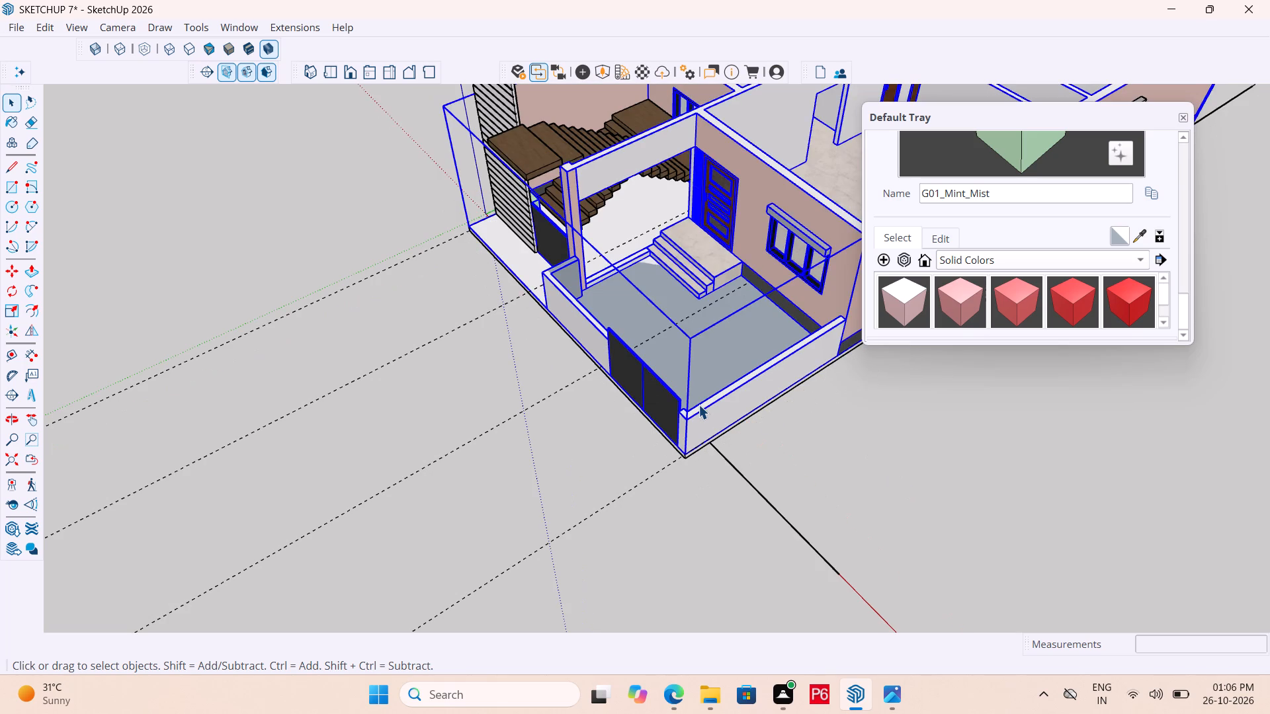
{"action": "triple_click", "coordinate": [698, 406]}
{"action": "left_click", "coordinate": [662, 359]}
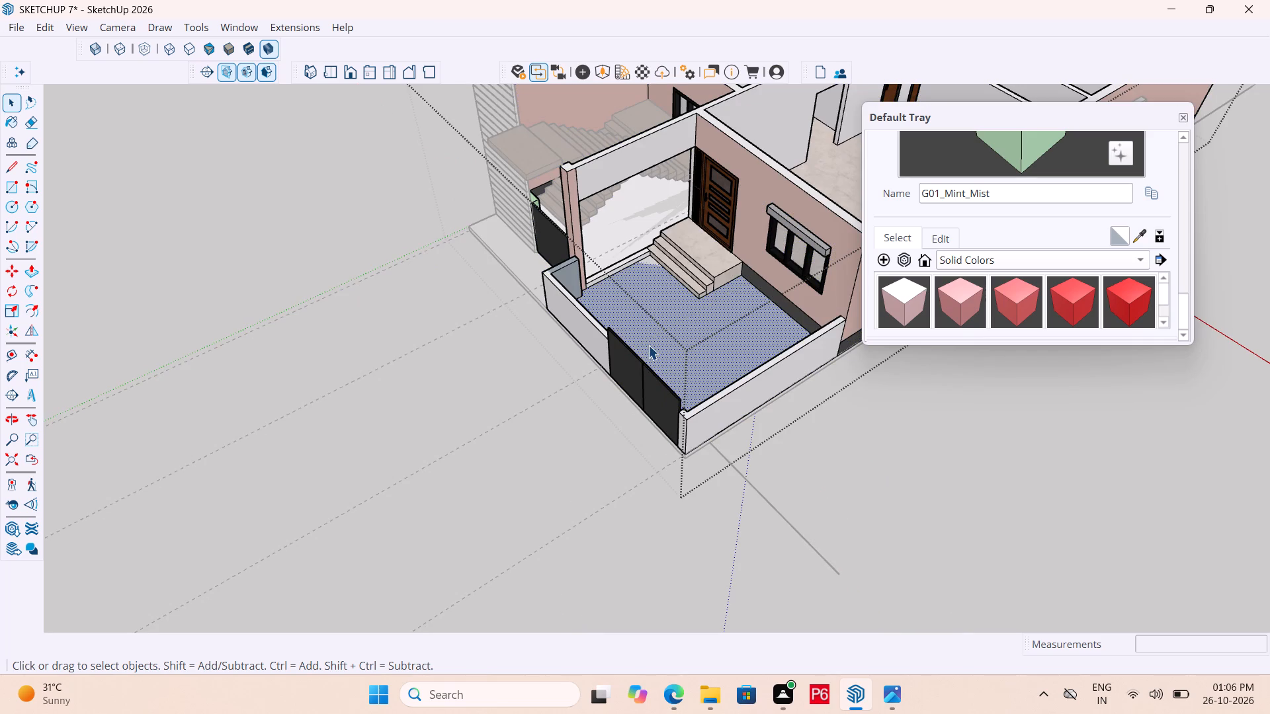
{"action": "middle_click_drag", "start_coordinate": [655, 345], "coordinate": [681, 388]}
{"action": "scroll", "coordinate": [671, 340], "scroll_direction": "up", "scroll_amount": 2}
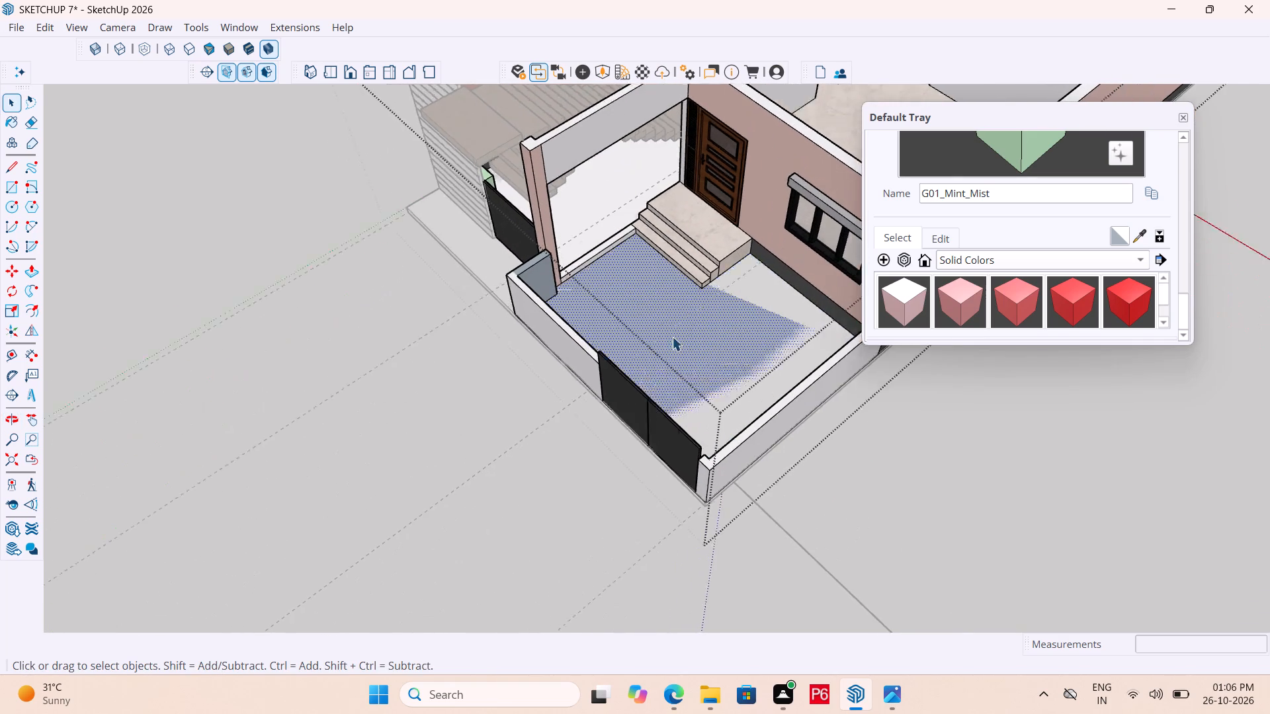
{"action": "scroll", "coordinate": [672, 337], "scroll_direction": "up", "scroll_amount": 1}
{"action": "left_click", "coordinate": [1022, 262]}
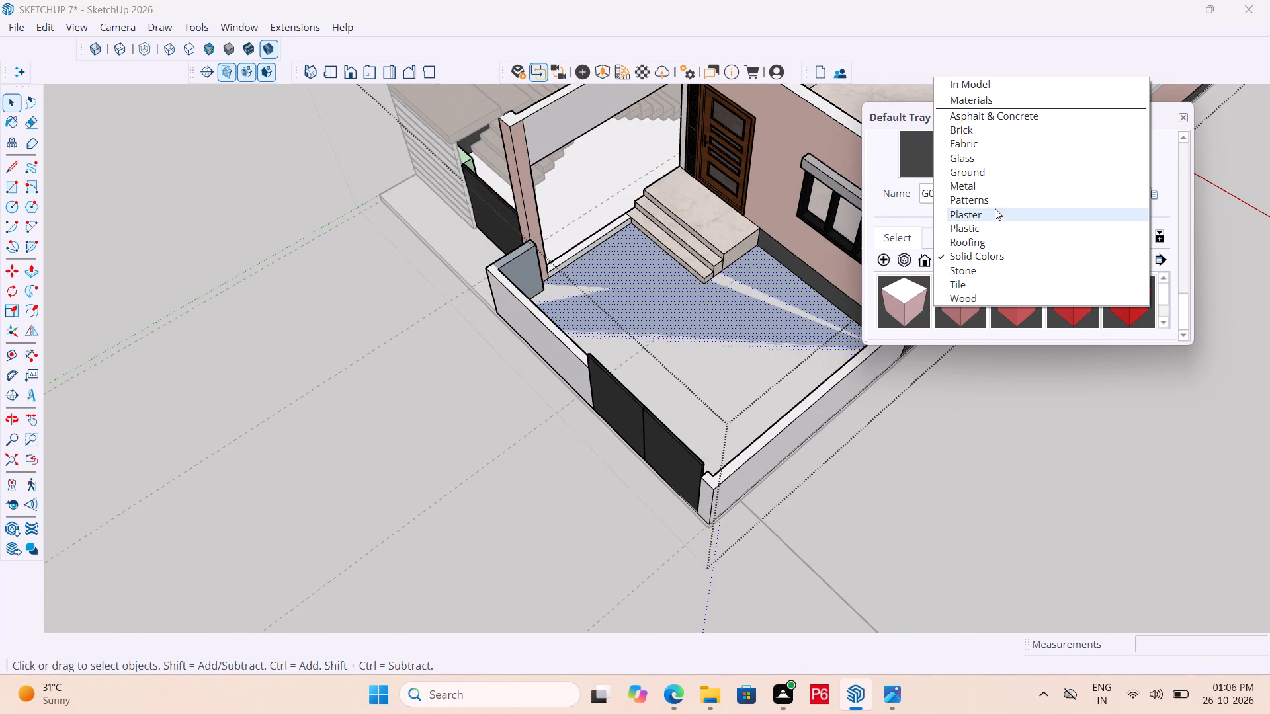
{"action": "left_click", "coordinate": [991, 173]}
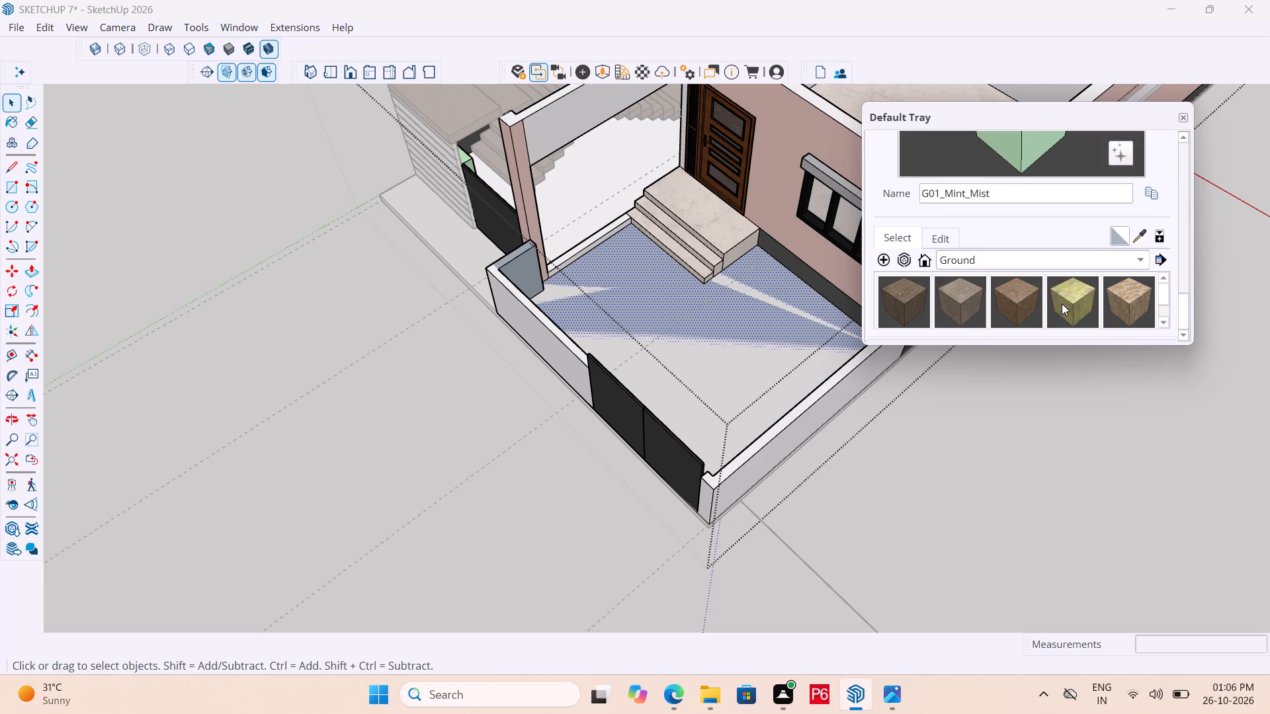
{"action": "left_click", "coordinate": [1062, 303]}
{"action": "left_click", "coordinate": [743, 301]}
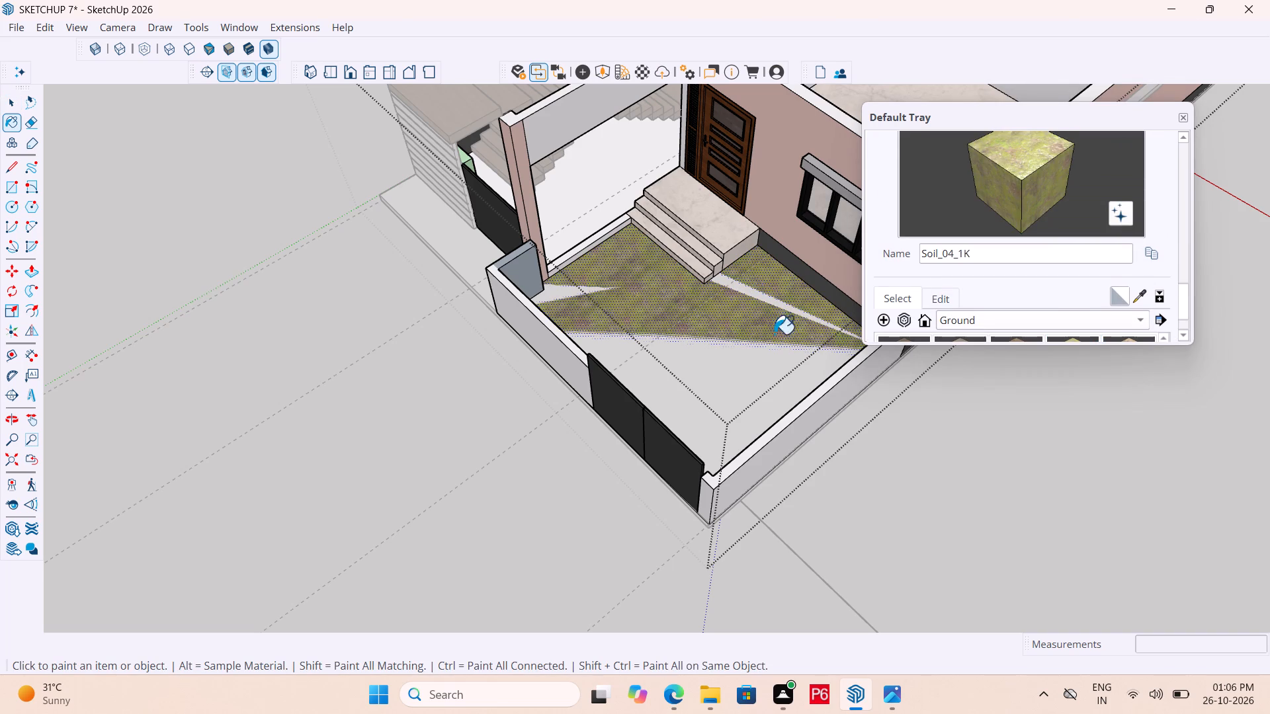
Push/Pull the painted porch floor face upward 1".
{"action": "middle_click_drag", "start_coordinate": [765, 349], "coordinate": [752, 296]}
{"action": "key", "text": "space"}
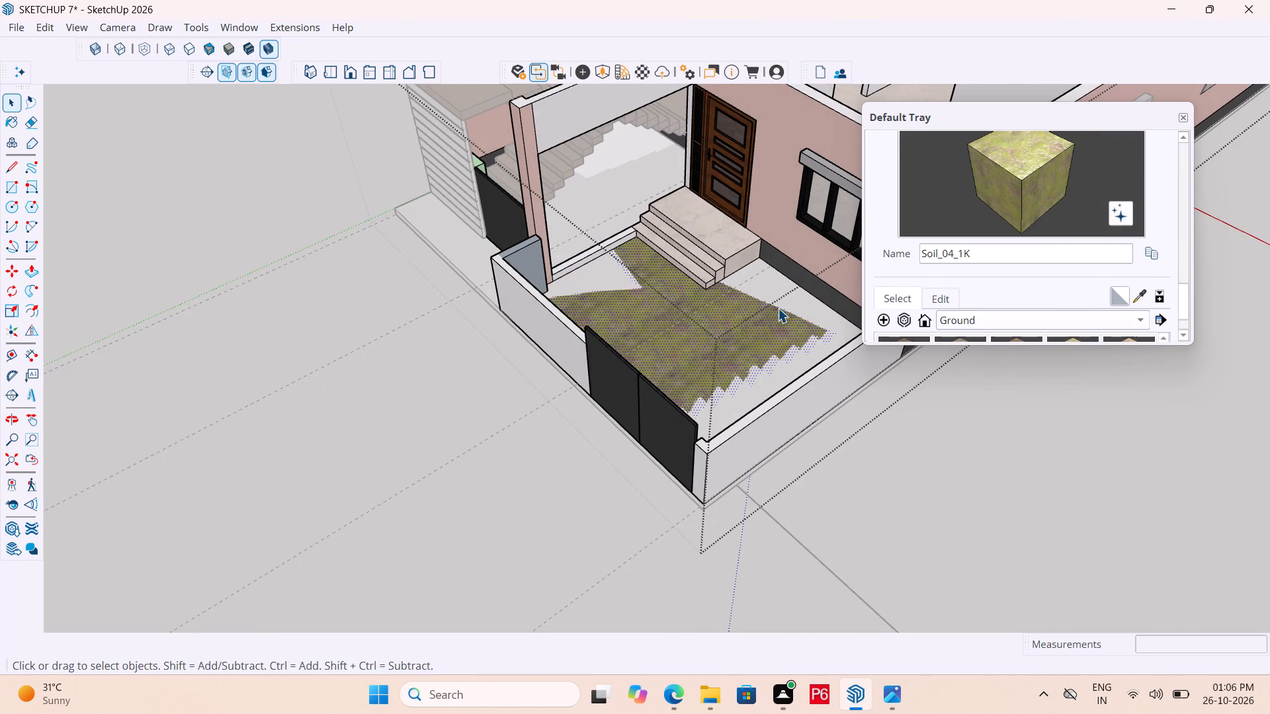
{"action": "key", "text": "p"}
{"action": "left_click", "coordinate": [778, 308]}
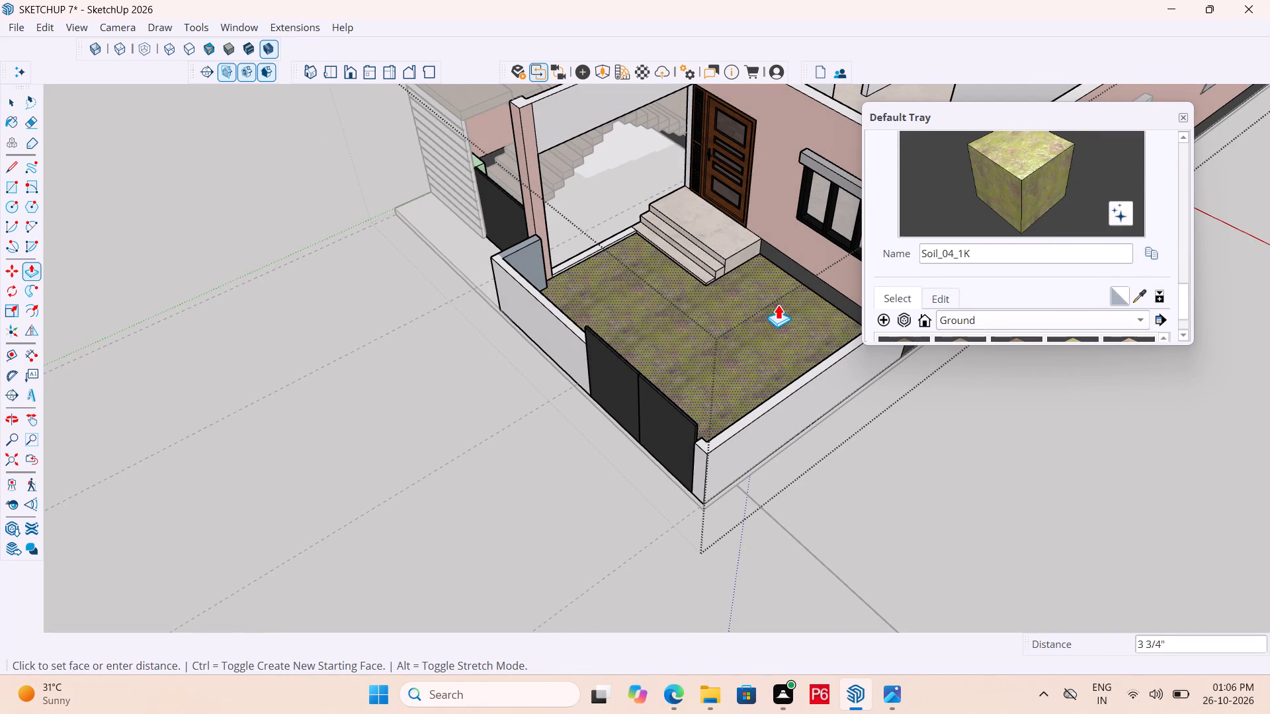
{"action": "key", "text": "1"}
{"action": "key", "text": "Right"}
{"action": "key", "text": "shift+quotedbl"}
{"action": "key", "text": "Return"}
Save the model.
{"action": "scroll", "coordinate": [696, 420], "scroll_direction": "down", "scroll_amount": 1}
{"action": "middle_click_drag", "start_coordinate": [696, 420], "coordinate": [689, 443]}
{"action": "key", "text": "ctrl+s"}
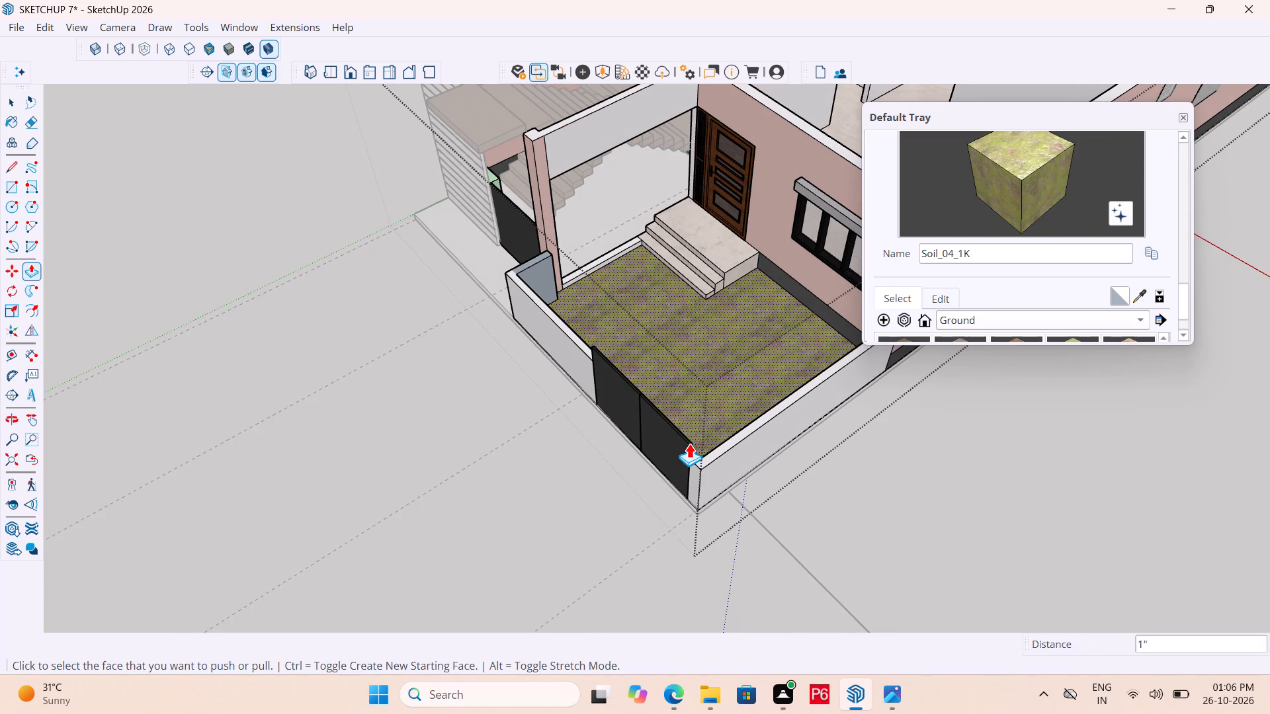
{"action": "key", "text": "ctrl+s"}
{"action": "key", "text": "ctrl+s"}
{"action": "key", "text": "ctrl+s"}
{"action": "key", "text": "ctrl+s"}
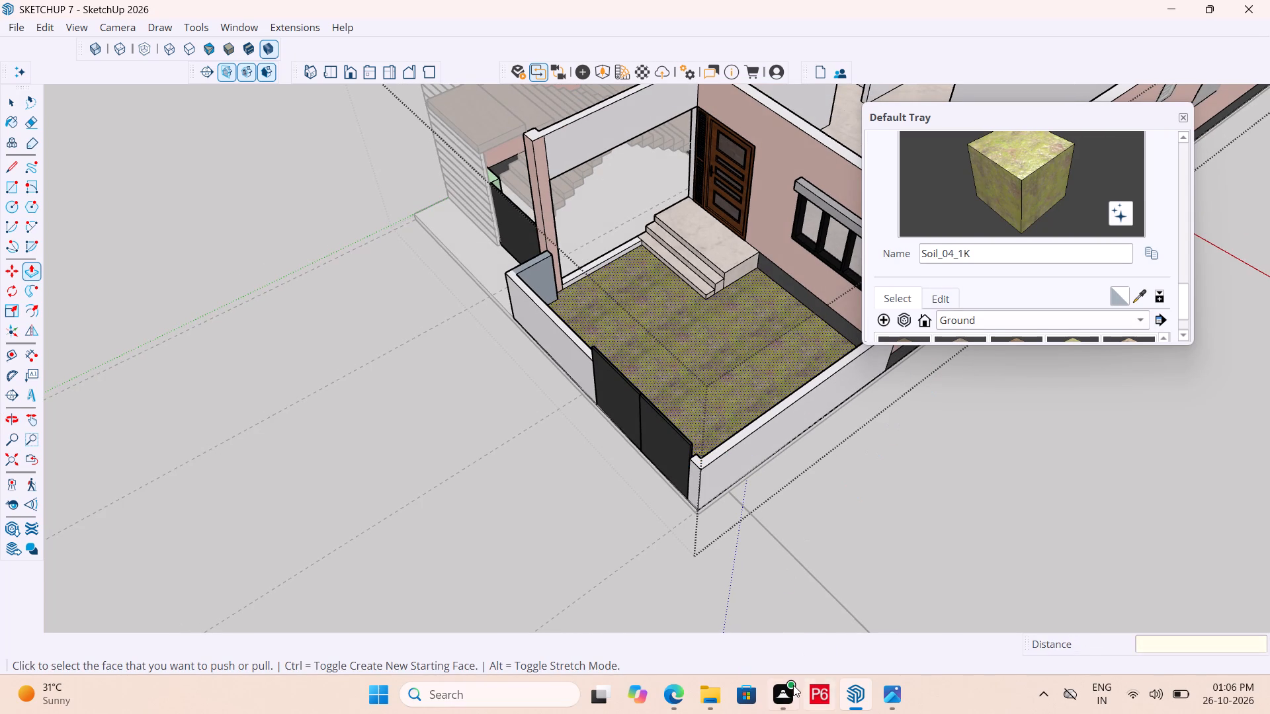
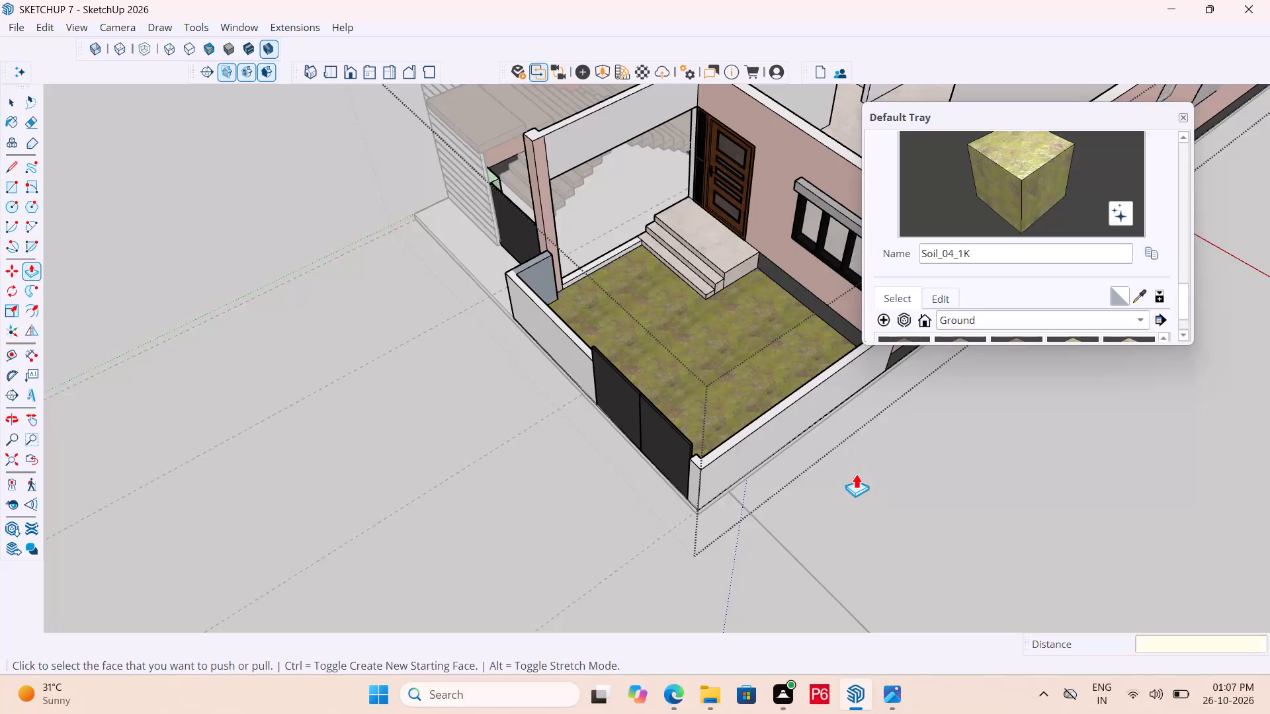
Close the house walls' group.
{"action": "scroll", "coordinate": [632, 375], "scroll_direction": "down", "scroll_amount": 4}
{"action": "scroll", "coordinate": [620, 307], "scroll_direction": "down", "scroll_amount": 9}
{"action": "key", "text": "space"}
{"action": "double_click", "coordinate": [778, 424]}
Select the column beside the grid layout and switch the model display to wireframe.
{"action": "scroll", "coordinate": [822, 432], "scroll_direction": "down", "scroll_amount": 3}
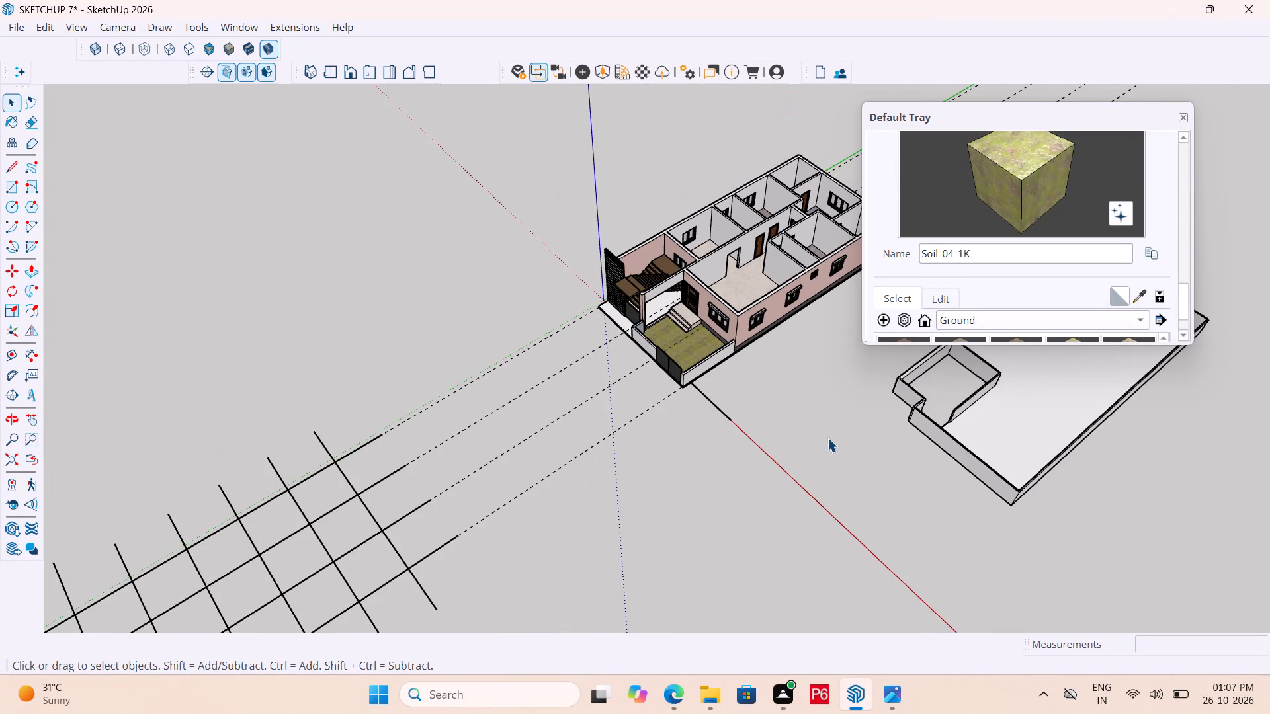
{"action": "scroll", "coordinate": [859, 385], "scroll_direction": "down", "scroll_amount": 4}
{"action": "scroll", "coordinate": [280, 539], "scroll_direction": "up", "scroll_amount": 7}
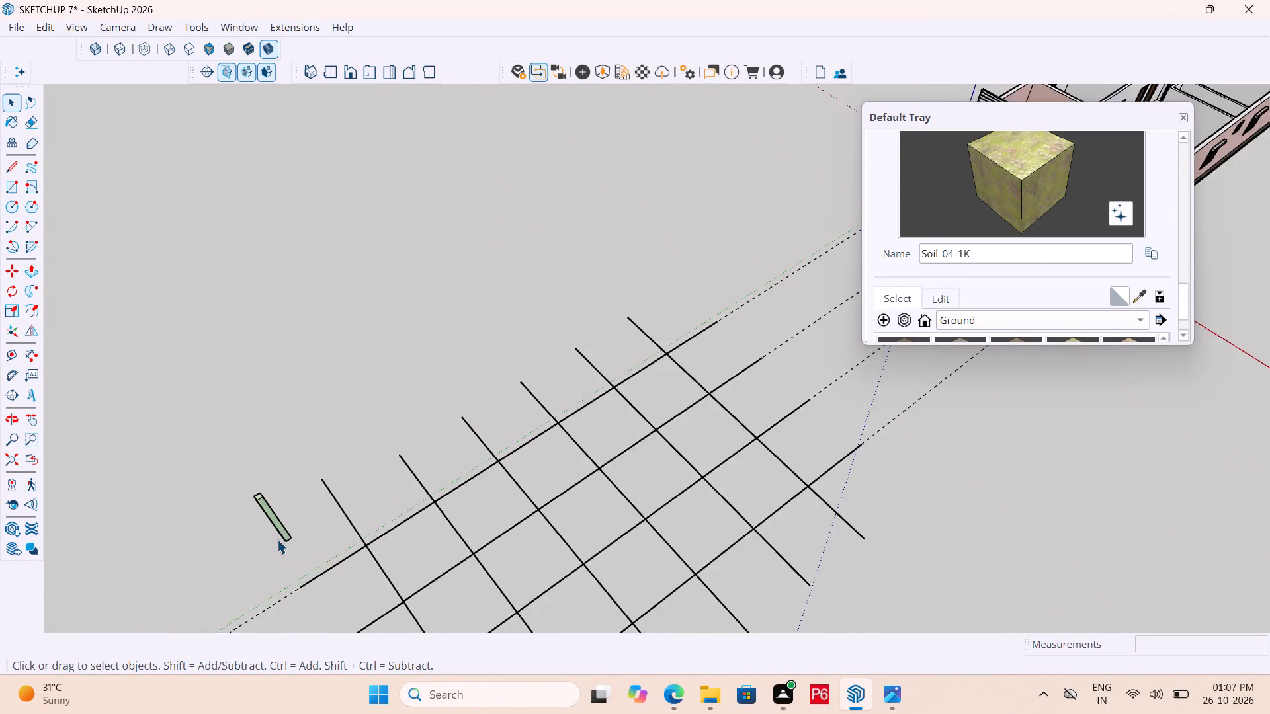
{"action": "scroll", "coordinate": [277, 539], "scroll_direction": "up", "scroll_amount": 14}
{"action": "middle_click_drag", "start_coordinate": [351, 502], "coordinate": [503, 475]}
{"action": "scroll", "coordinate": [507, 479], "scroll_direction": "down", "scroll_amount": 6}
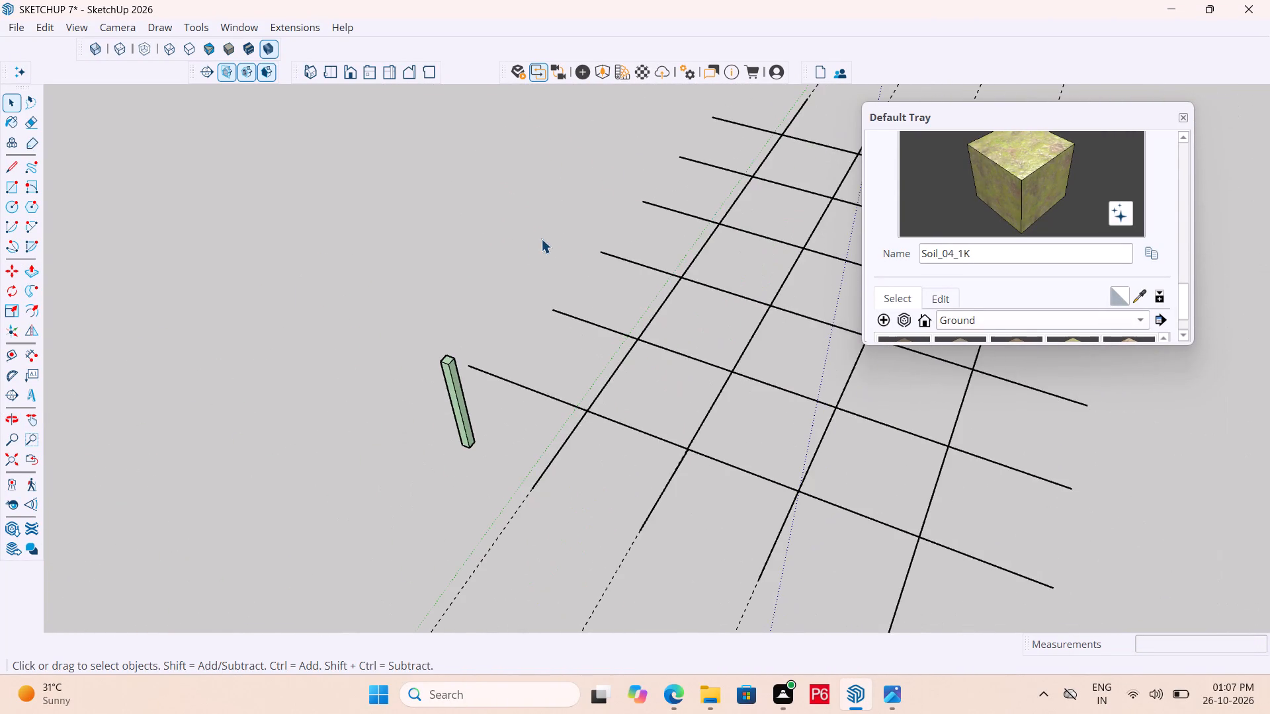
{"action": "middle_click_drag", "start_coordinate": [484, 441], "coordinate": [439, 465]}
{"action": "scroll", "coordinate": [440, 438], "scroll_direction": "up", "scroll_amount": 5}
{"action": "left_click", "coordinate": [461, 415]}
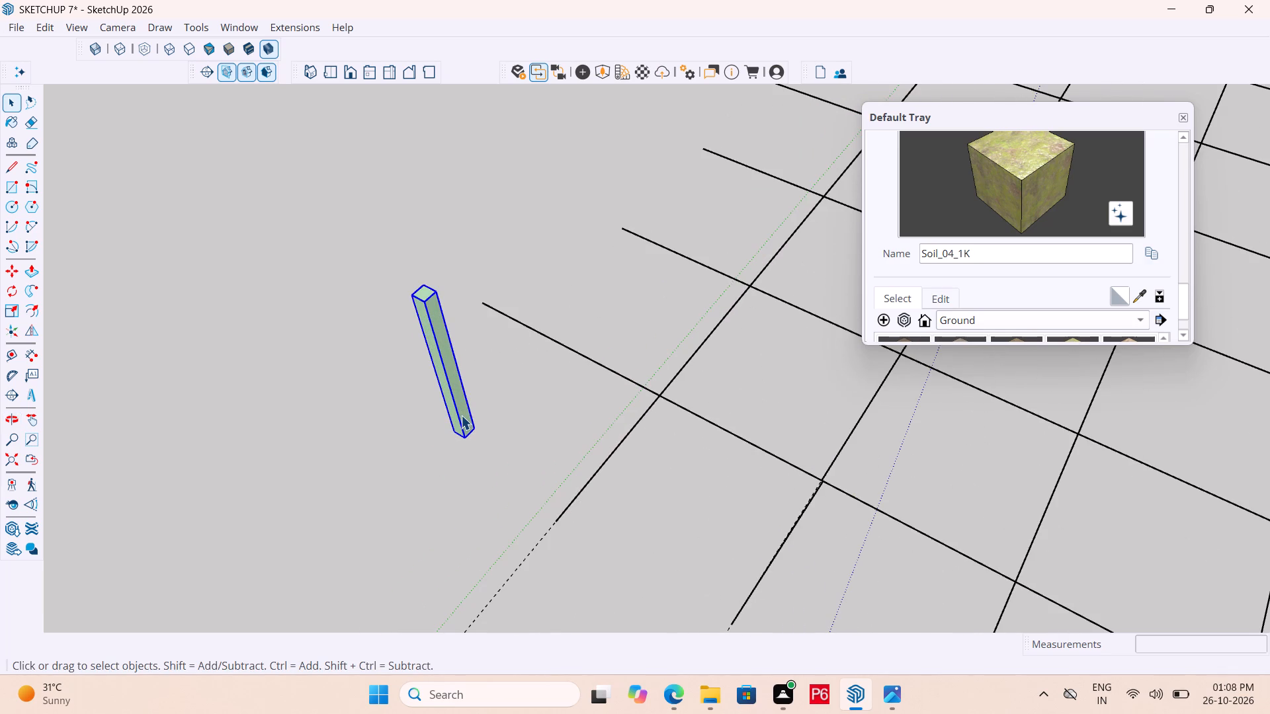
{"action": "left_click", "coordinate": [174, 48]}
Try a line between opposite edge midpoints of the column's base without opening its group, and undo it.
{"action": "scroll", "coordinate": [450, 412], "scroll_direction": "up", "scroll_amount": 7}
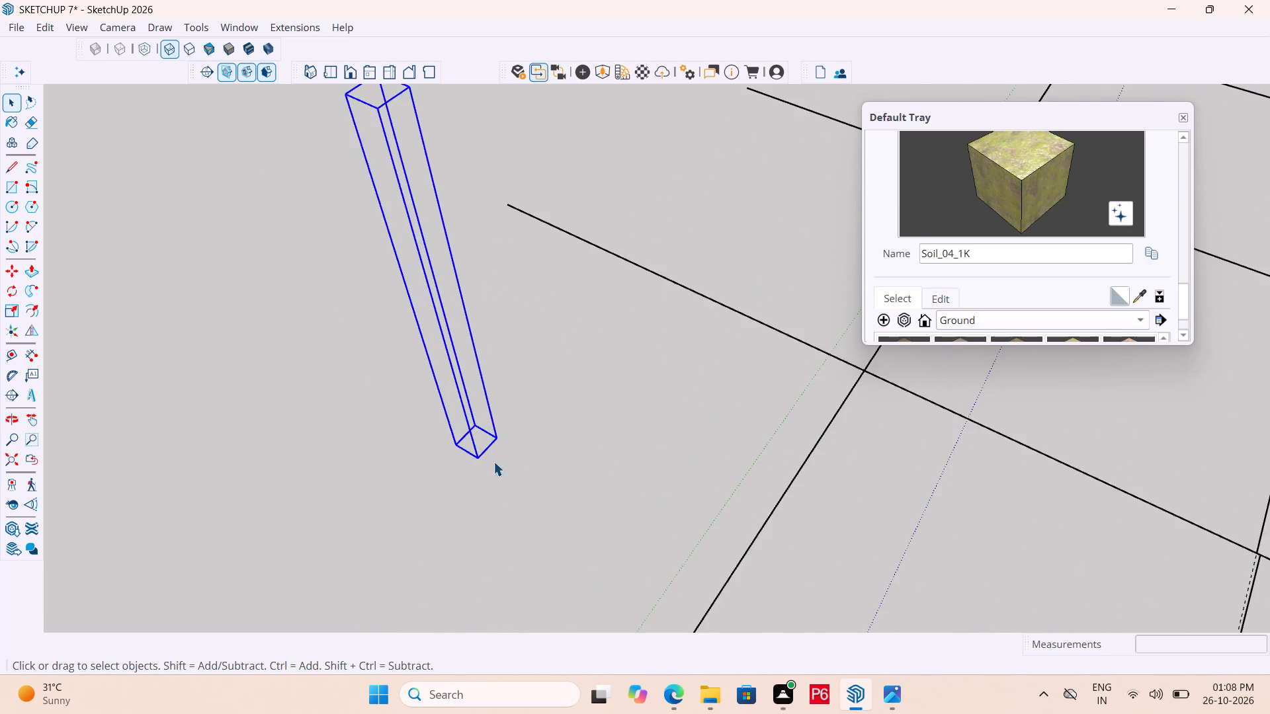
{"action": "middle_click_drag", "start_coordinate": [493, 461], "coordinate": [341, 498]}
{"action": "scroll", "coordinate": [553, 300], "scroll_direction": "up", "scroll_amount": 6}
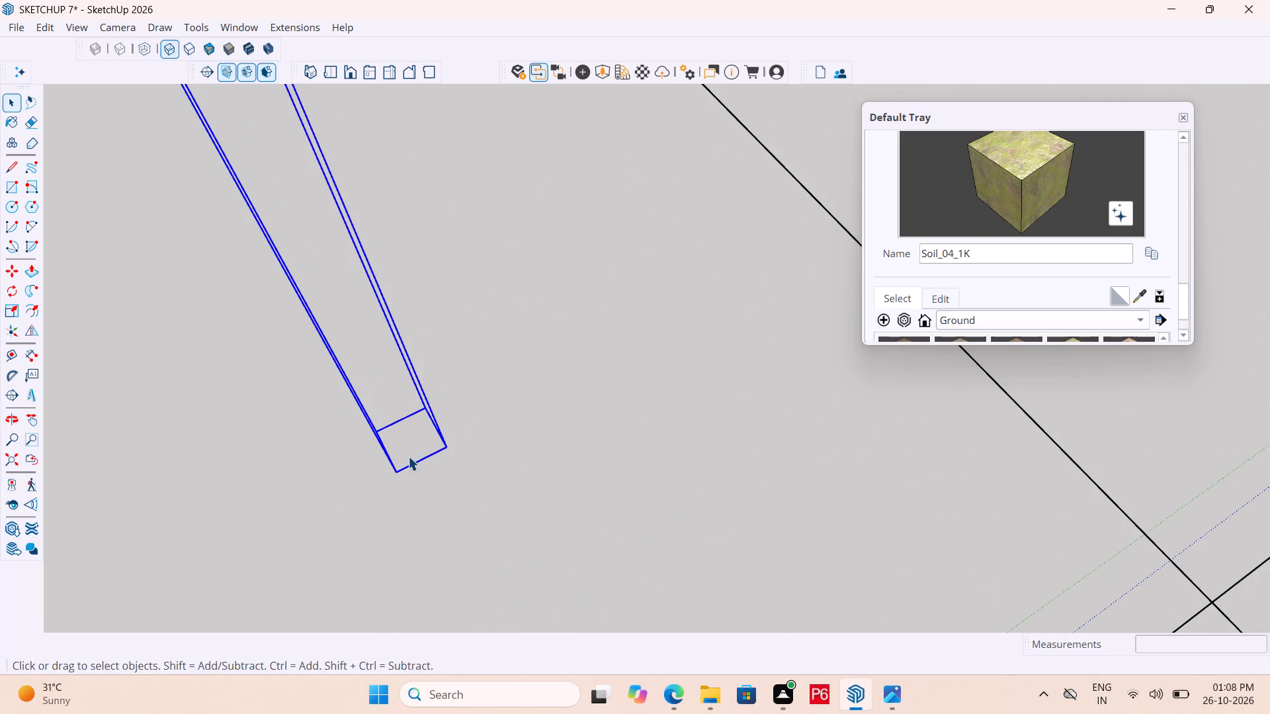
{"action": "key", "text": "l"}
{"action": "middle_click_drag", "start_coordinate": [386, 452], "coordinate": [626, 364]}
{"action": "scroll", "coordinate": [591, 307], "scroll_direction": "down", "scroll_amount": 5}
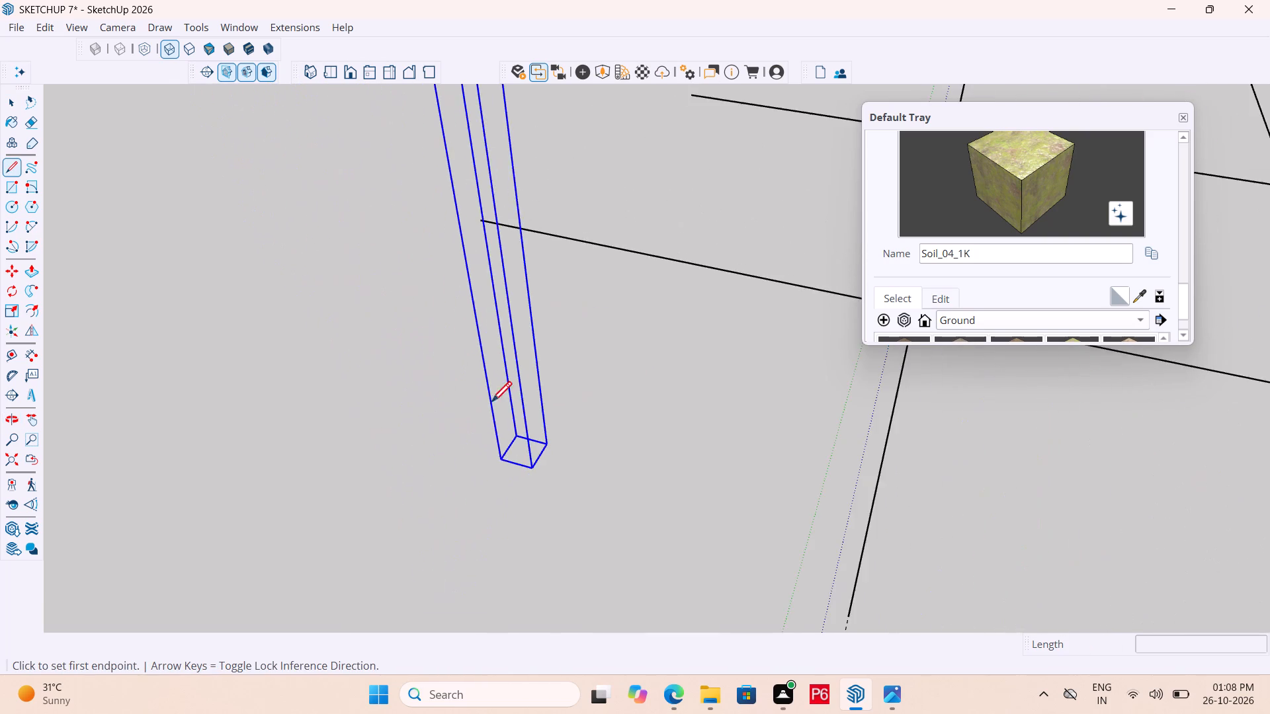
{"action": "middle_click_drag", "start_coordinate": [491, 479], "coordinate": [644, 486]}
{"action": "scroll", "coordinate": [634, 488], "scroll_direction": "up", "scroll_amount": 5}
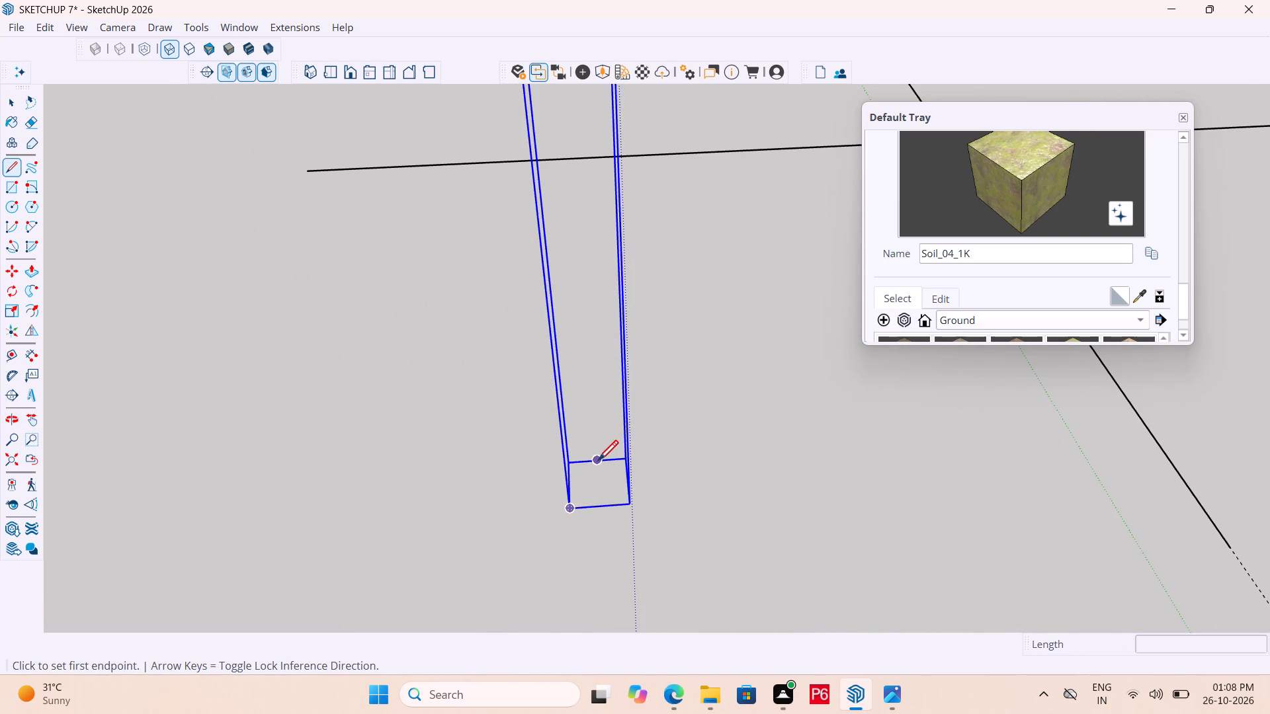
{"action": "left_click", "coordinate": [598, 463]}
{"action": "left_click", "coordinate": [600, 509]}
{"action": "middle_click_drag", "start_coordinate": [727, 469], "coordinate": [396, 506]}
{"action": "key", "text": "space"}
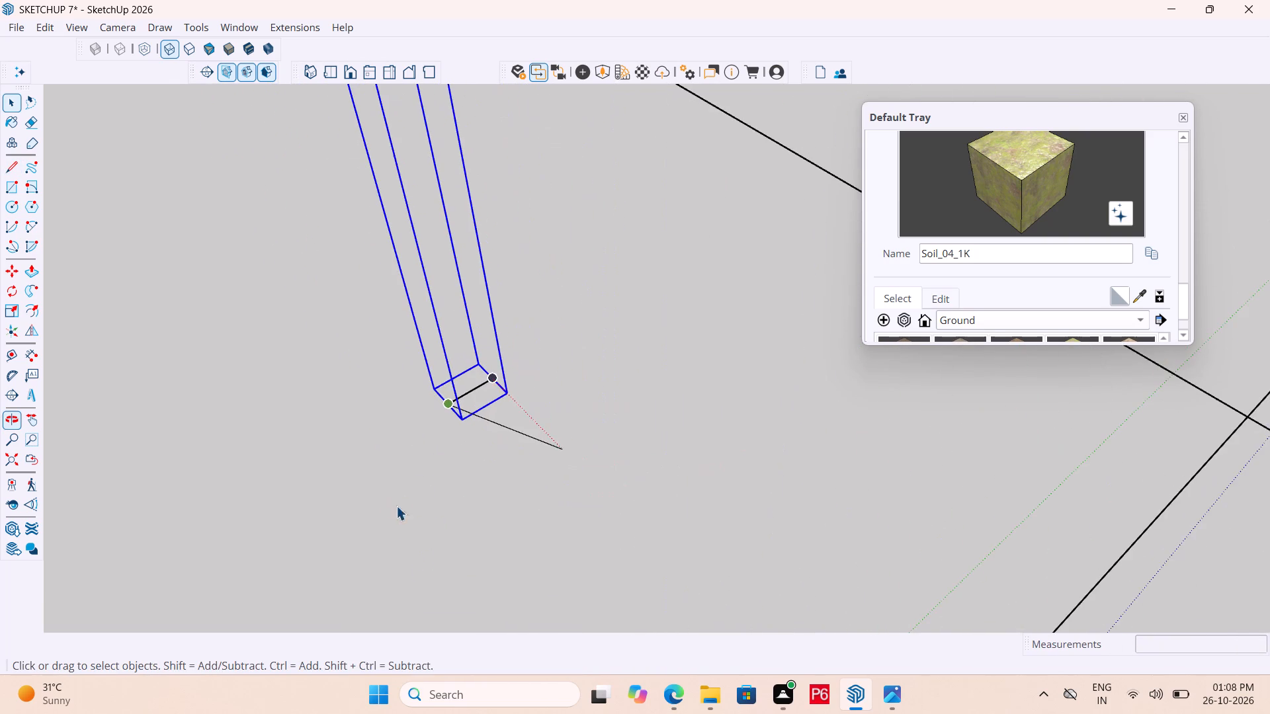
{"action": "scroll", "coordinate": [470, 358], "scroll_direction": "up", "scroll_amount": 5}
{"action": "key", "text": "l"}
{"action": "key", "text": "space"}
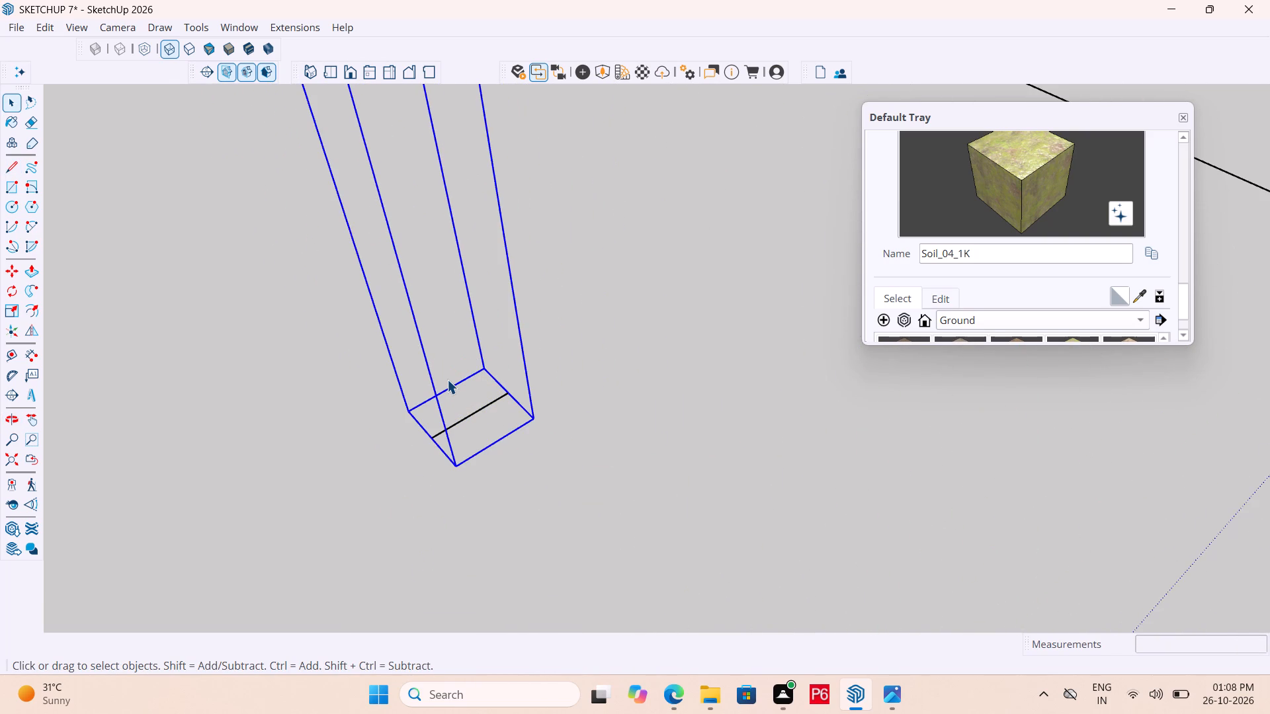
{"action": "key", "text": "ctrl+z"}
Inside the column's group, draw two crossing lines joining the midpoints of opposite edges of its base.
{"action": "key", "text": "space"}
{"action": "double_click", "coordinate": [448, 436]}
{"action": "left_click", "coordinate": [448, 436]}
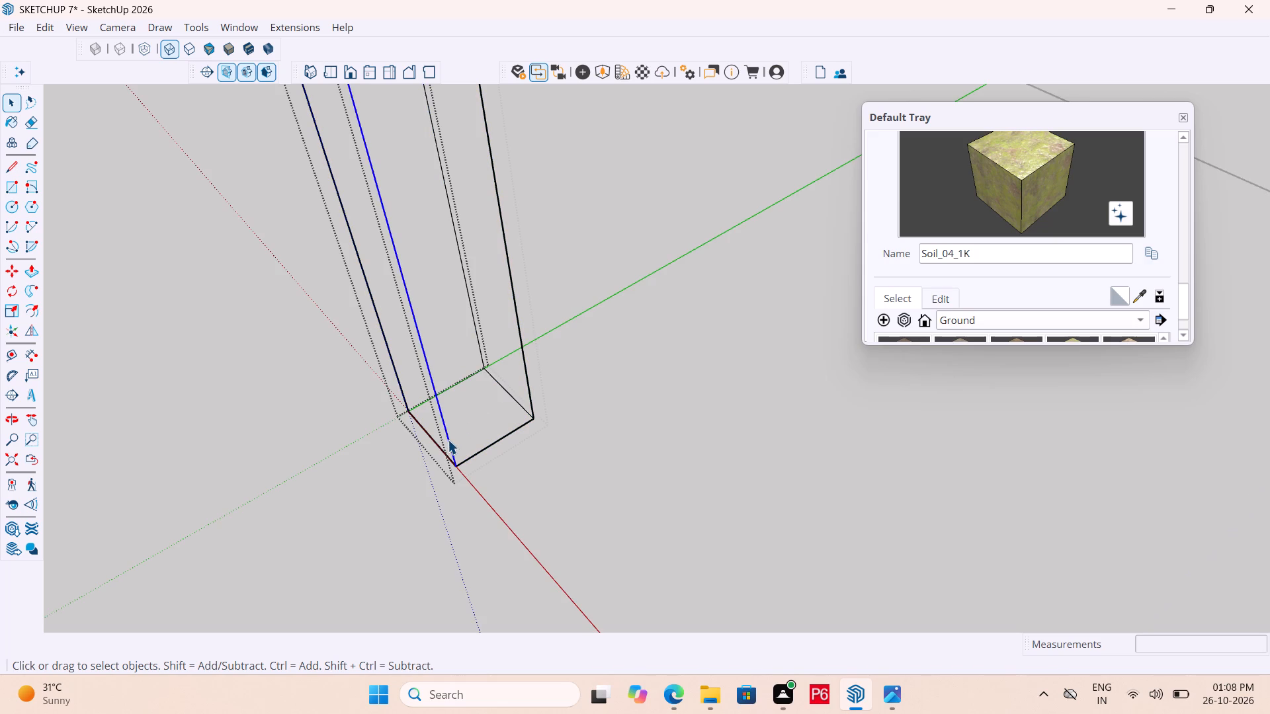
{"action": "key", "text": "l"}
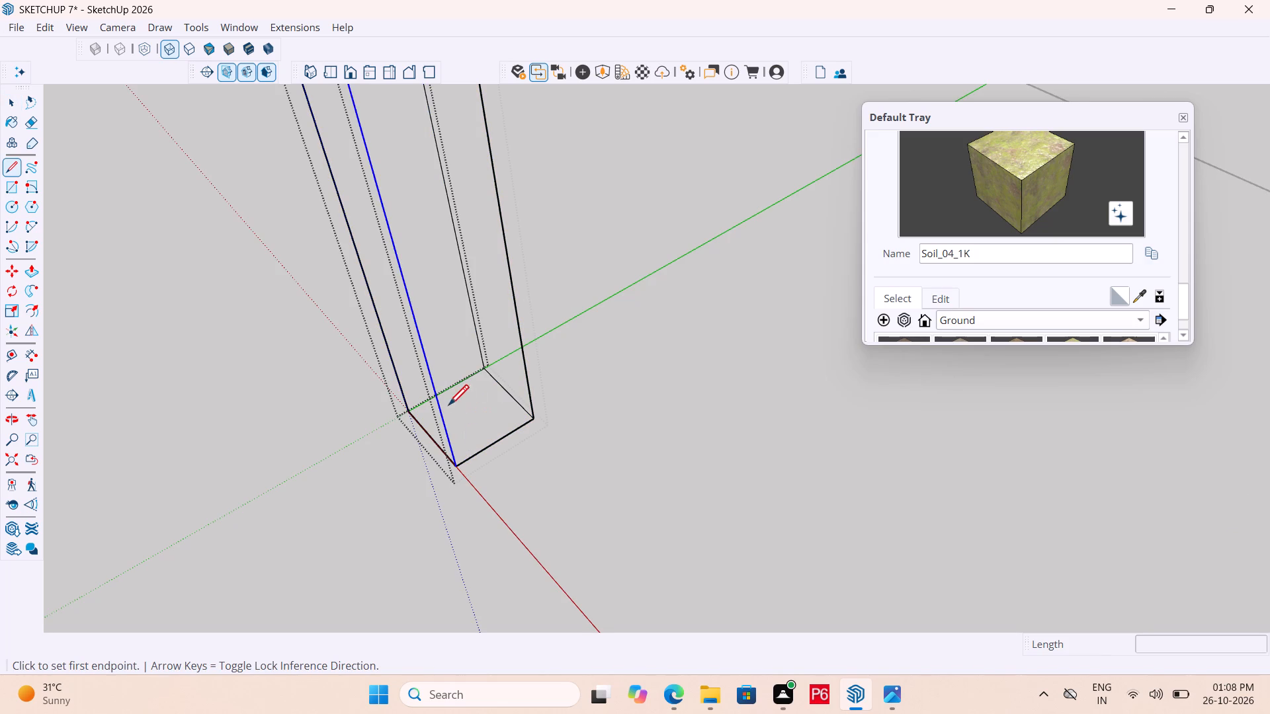
{"action": "left_click", "coordinate": [454, 385]}
{"action": "left_click", "coordinate": [500, 440]}
{"action": "key", "text": "l"}
{"action": "left_click", "coordinate": [503, 390]}
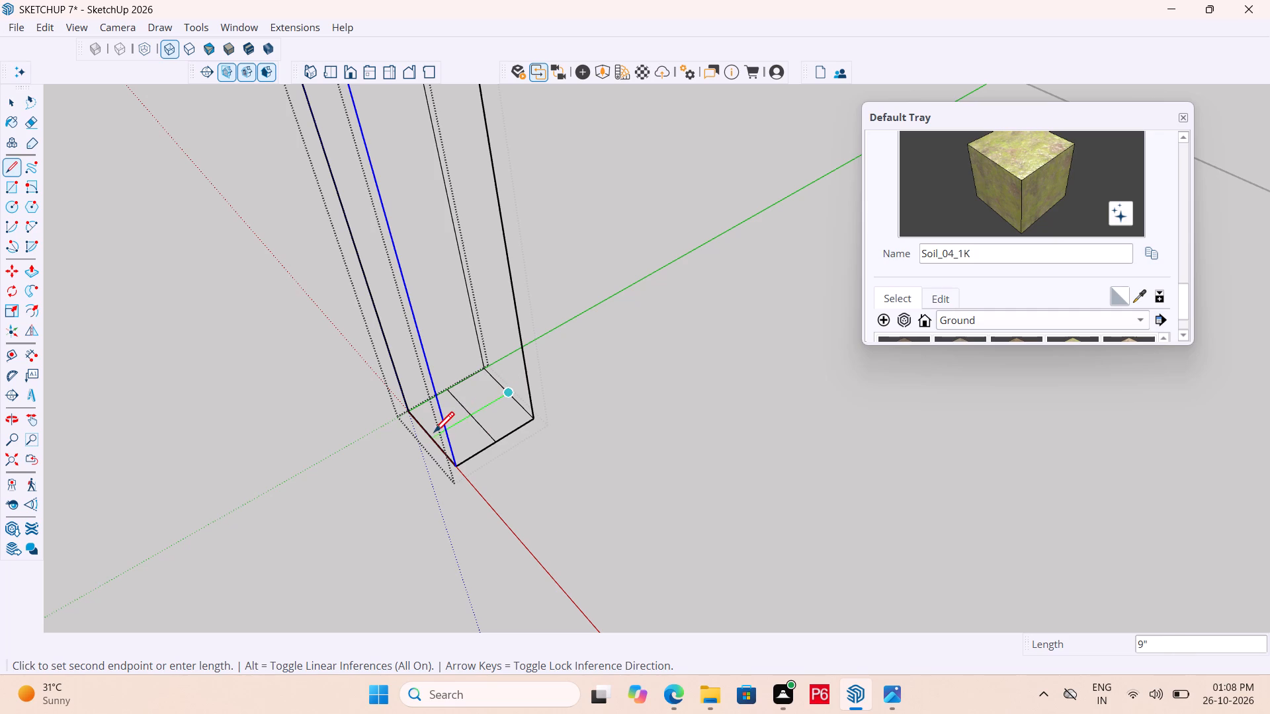
{"action": "left_click", "coordinate": [434, 434]}
Save the model.
{"action": "scroll", "coordinate": [533, 420], "scroll_direction": "down", "scroll_amount": 3}
{"action": "key", "text": "ctrl+s"}
{"action": "key", "text": "ctrl+s"}
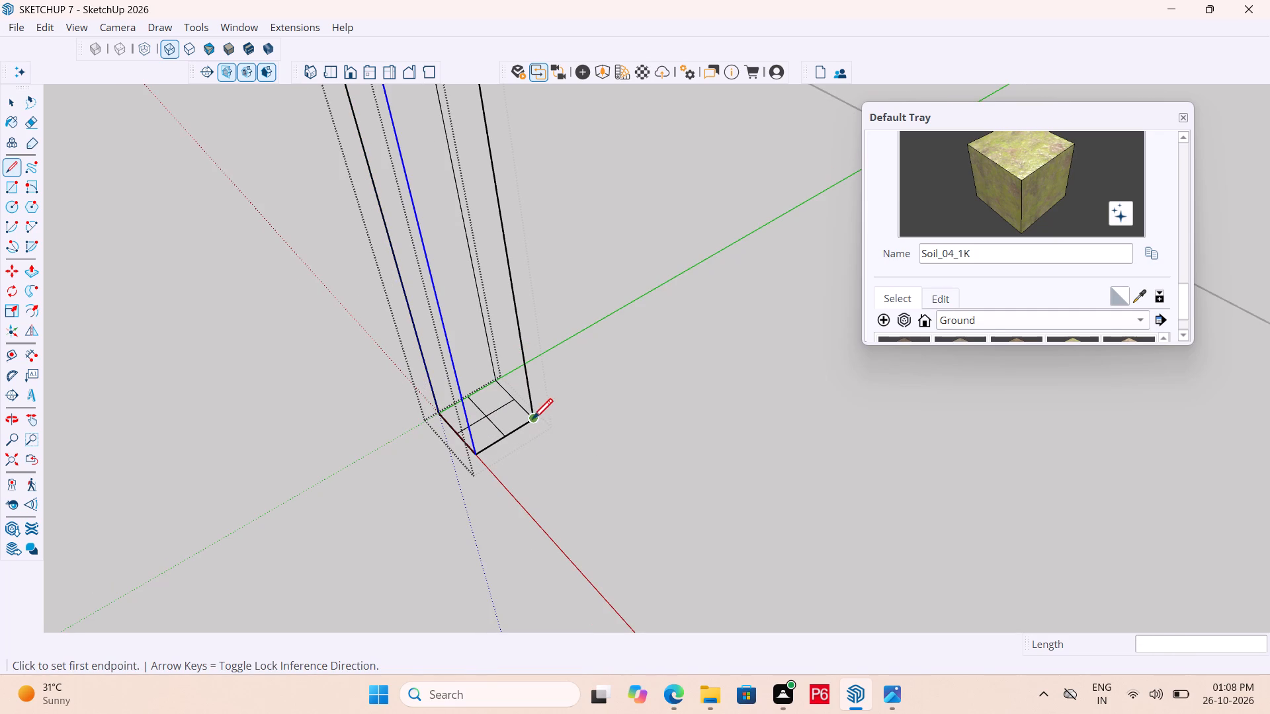
{"action": "key", "text": "ctrl+s"}
Close the column's group and copy the column by its base centre onto the grid's nearest corner intersection, about 10' 9 3/4" away.
{"action": "key", "text": "space"}
{"action": "scroll", "coordinate": [529, 425], "scroll_direction": "down", "scroll_amount": 3}
{"action": "key", "text": "space"}
{"action": "double_click", "coordinate": [635, 395]}
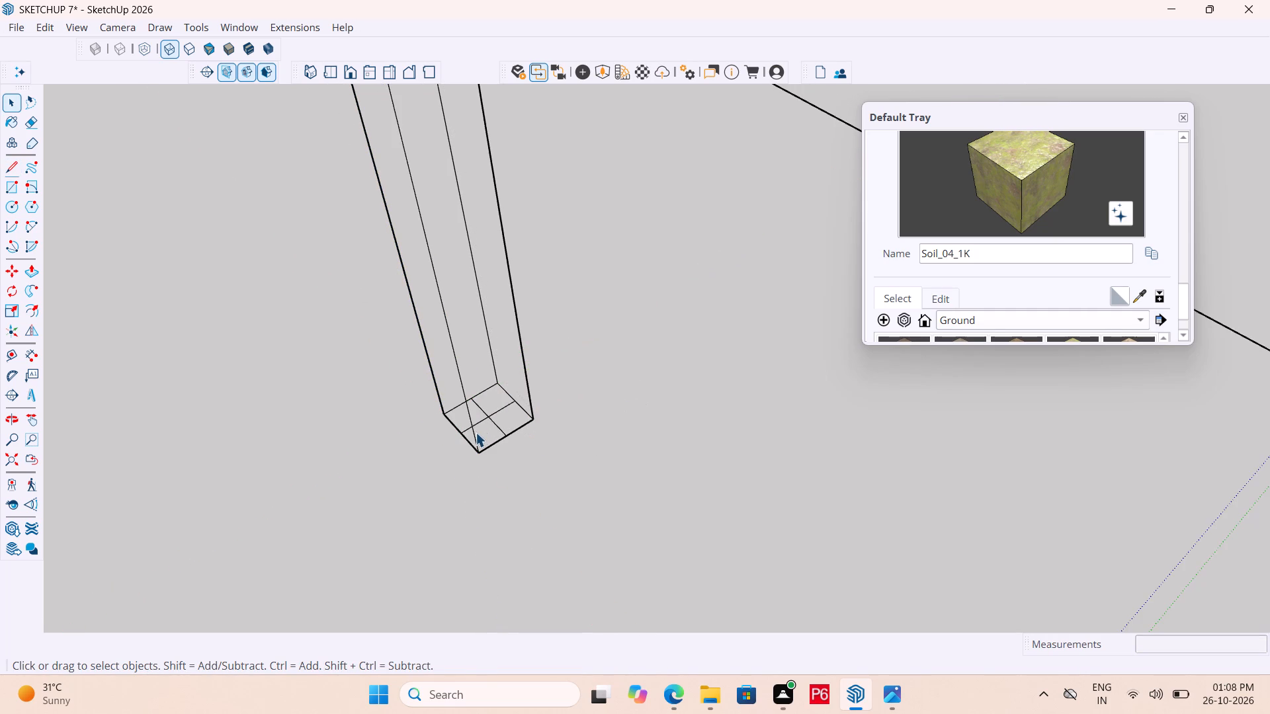
{"action": "left_click", "coordinate": [476, 432]}
{"action": "scroll", "coordinate": [486, 429], "scroll_direction": "up", "scroll_amount": 5}
{"action": "key", "text": "m"}
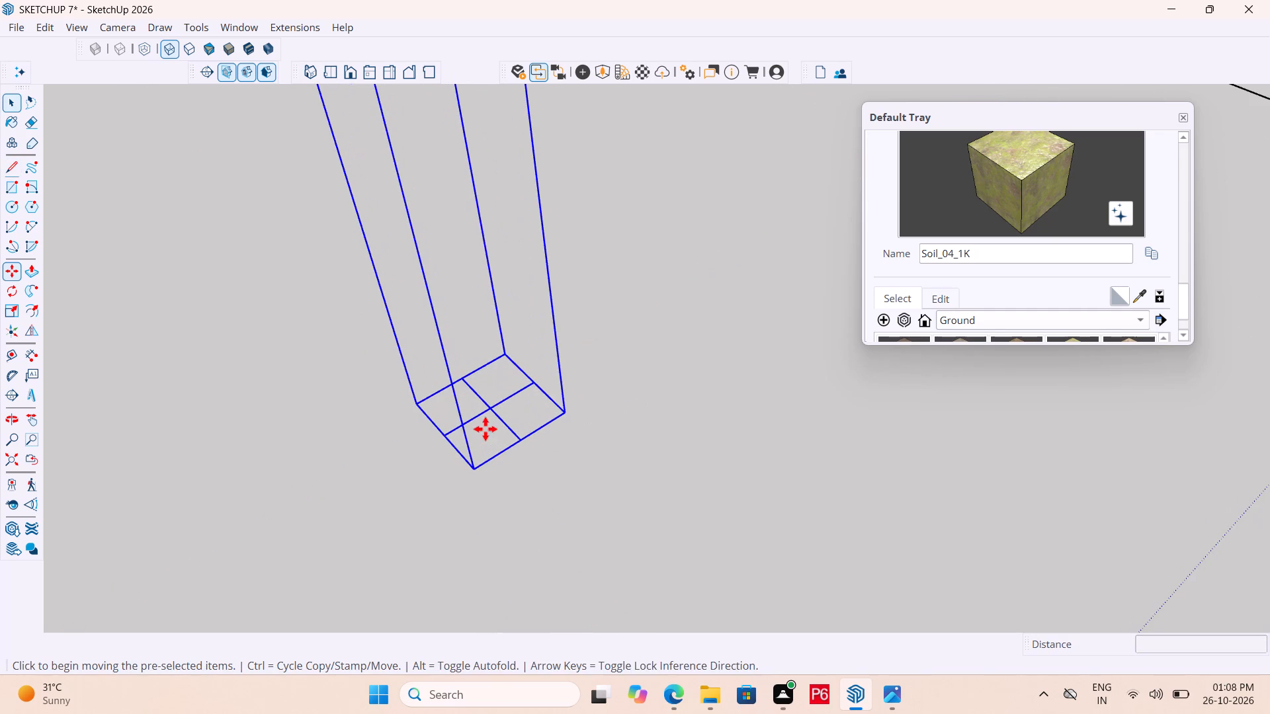
{"action": "left_click", "coordinate": [493, 405]}
{"action": "scroll", "coordinate": [319, 300], "scroll_direction": "down", "scroll_amount": 6}
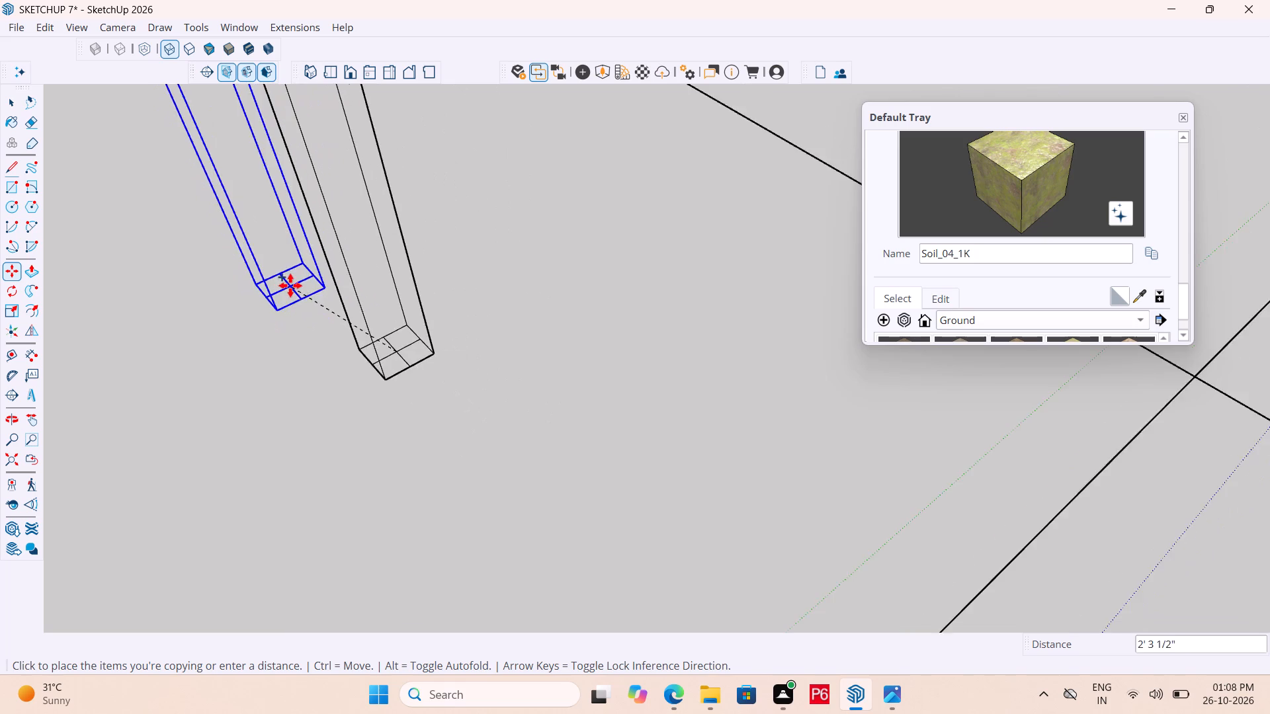
{"action": "scroll", "coordinate": [290, 286], "scroll_direction": "down", "scroll_amount": 14}
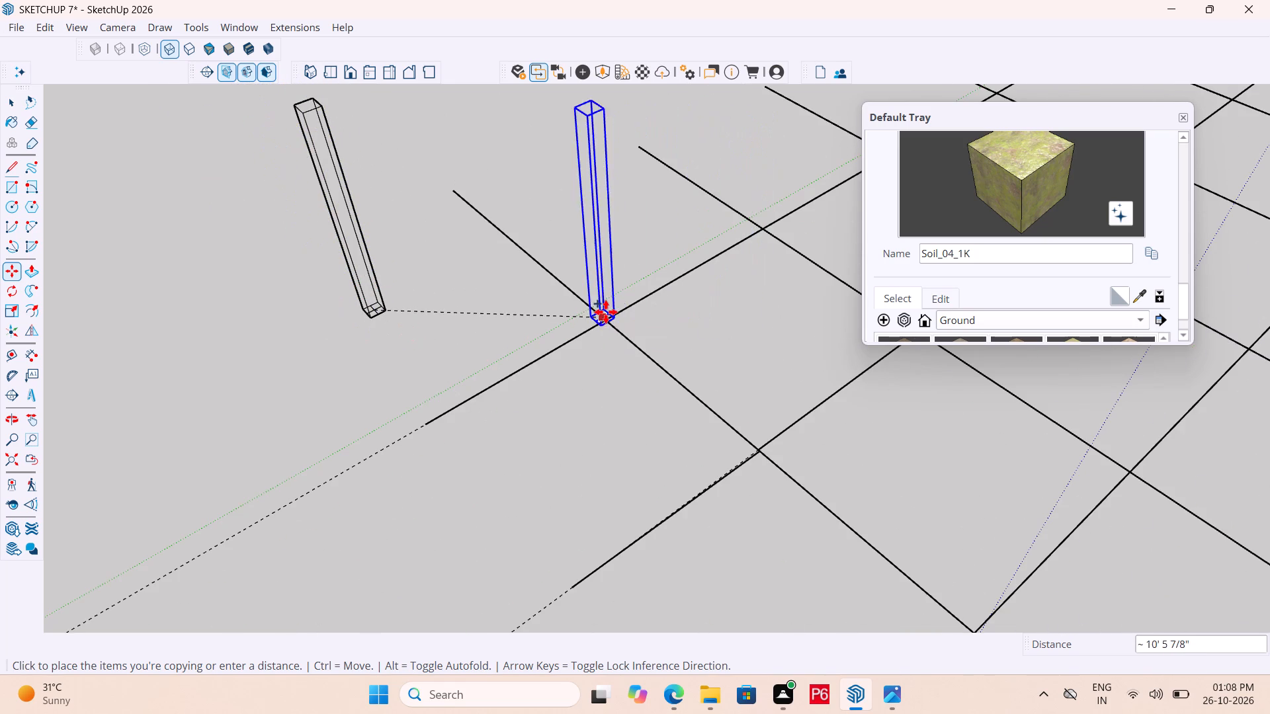
{"action": "scroll", "coordinate": [622, 336], "scroll_direction": "up", "scroll_amount": 13}
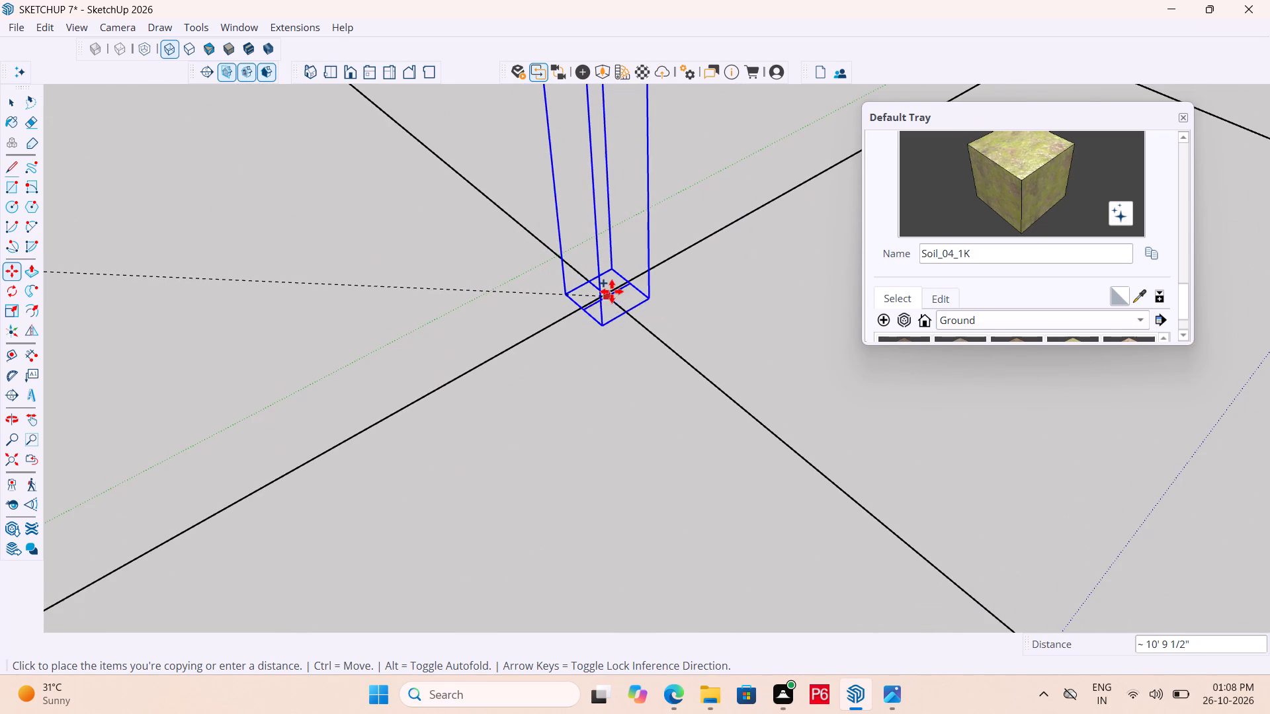
{"action": "scroll", "coordinate": [609, 292], "scroll_direction": "up", "scroll_amount": 12}
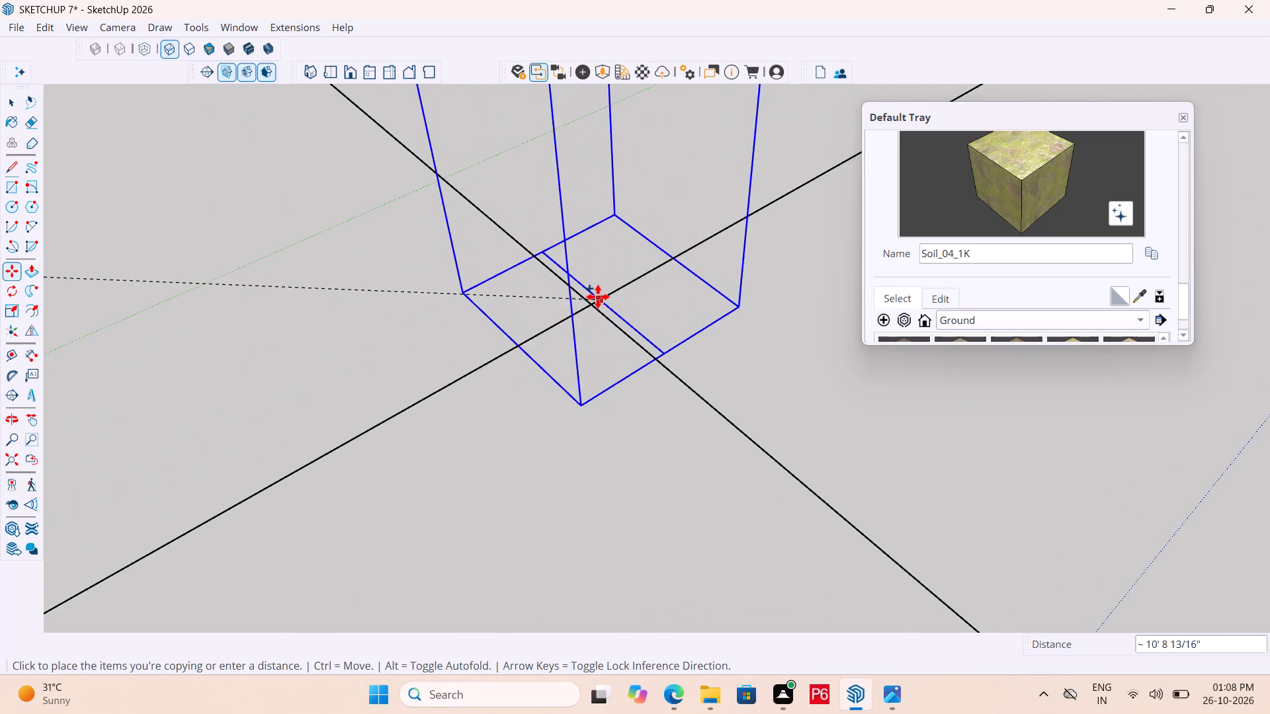
{"action": "left_click", "coordinate": [591, 302]}
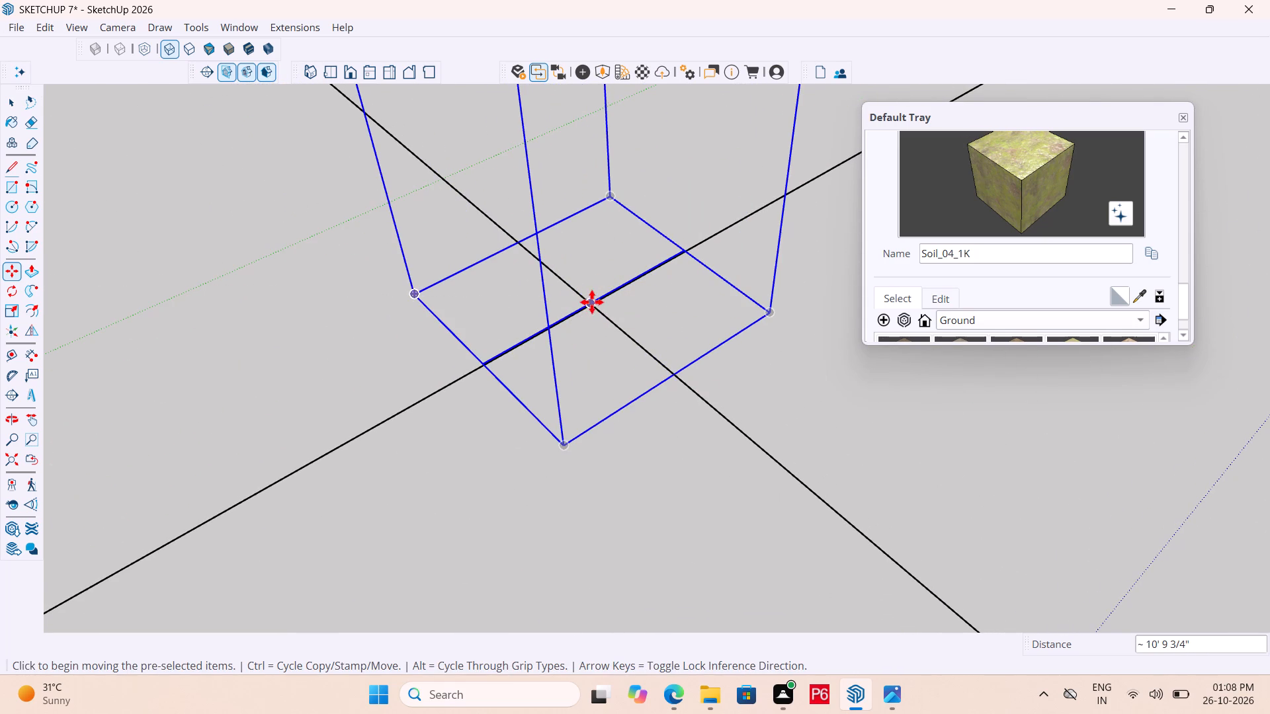
Copy the corner column by its base centre onto the second intersection along the grid's outermost cross line.
{"action": "left_click", "coordinate": [592, 302]}
{"action": "scroll", "coordinate": [369, 262], "scroll_direction": "down", "scroll_amount": 6}
{"action": "scroll", "coordinate": [326, 184], "scroll_direction": "down", "scroll_amount": 18}
{"action": "scroll", "coordinate": [535, 342], "scroll_direction": "up", "scroll_amount": 6}
{"action": "scroll", "coordinate": [539, 407], "scroll_direction": "up", "scroll_amount": 3}
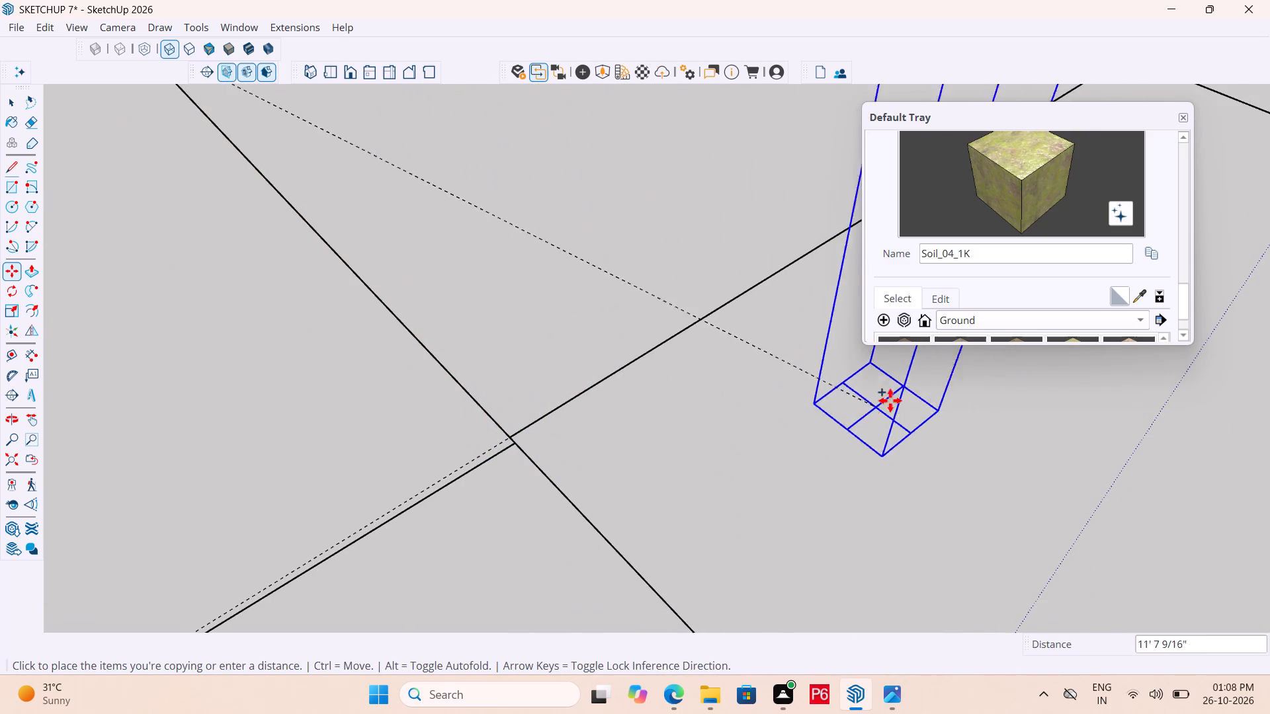
{"action": "scroll", "coordinate": [357, 267], "scroll_direction": "down", "scroll_amount": 7}
{"action": "scroll", "coordinate": [462, 269], "scroll_direction": "down", "scroll_amount": 6}
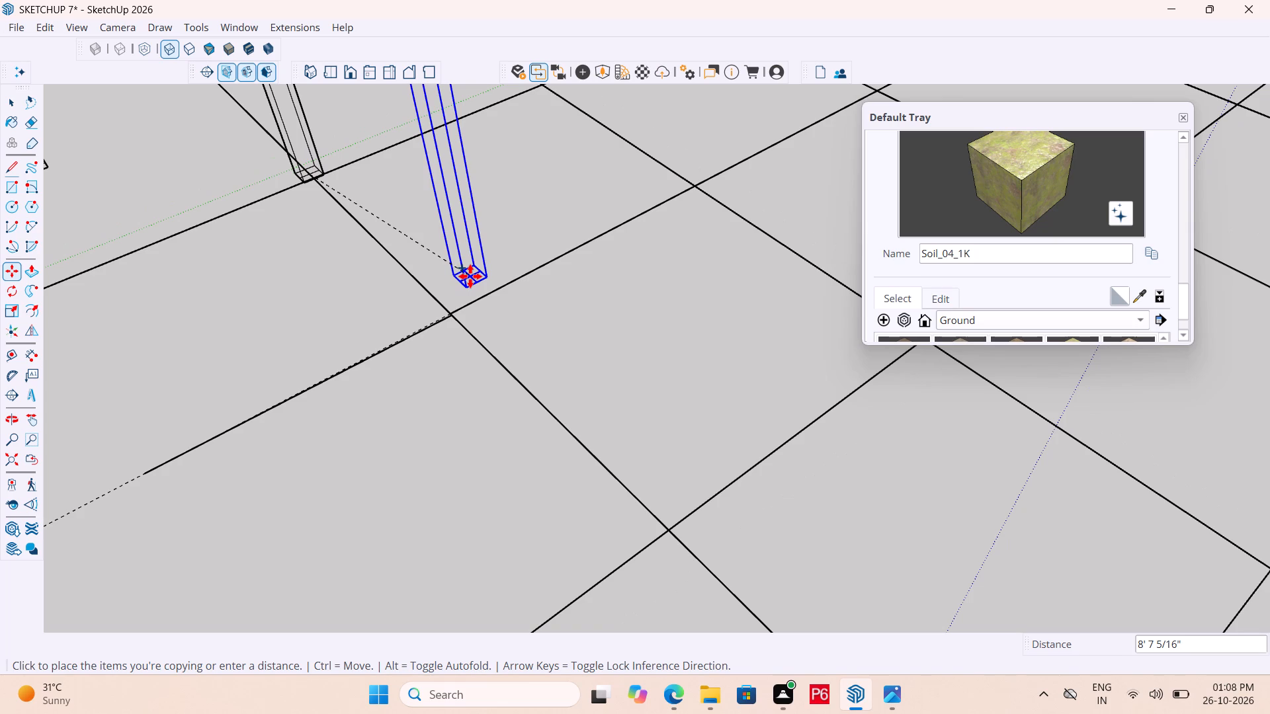
{"action": "scroll", "coordinate": [458, 315], "scroll_direction": "up", "scroll_amount": 20}
{"action": "scroll", "coordinate": [458, 315], "scroll_direction": "up", "scroll_amount": 5}
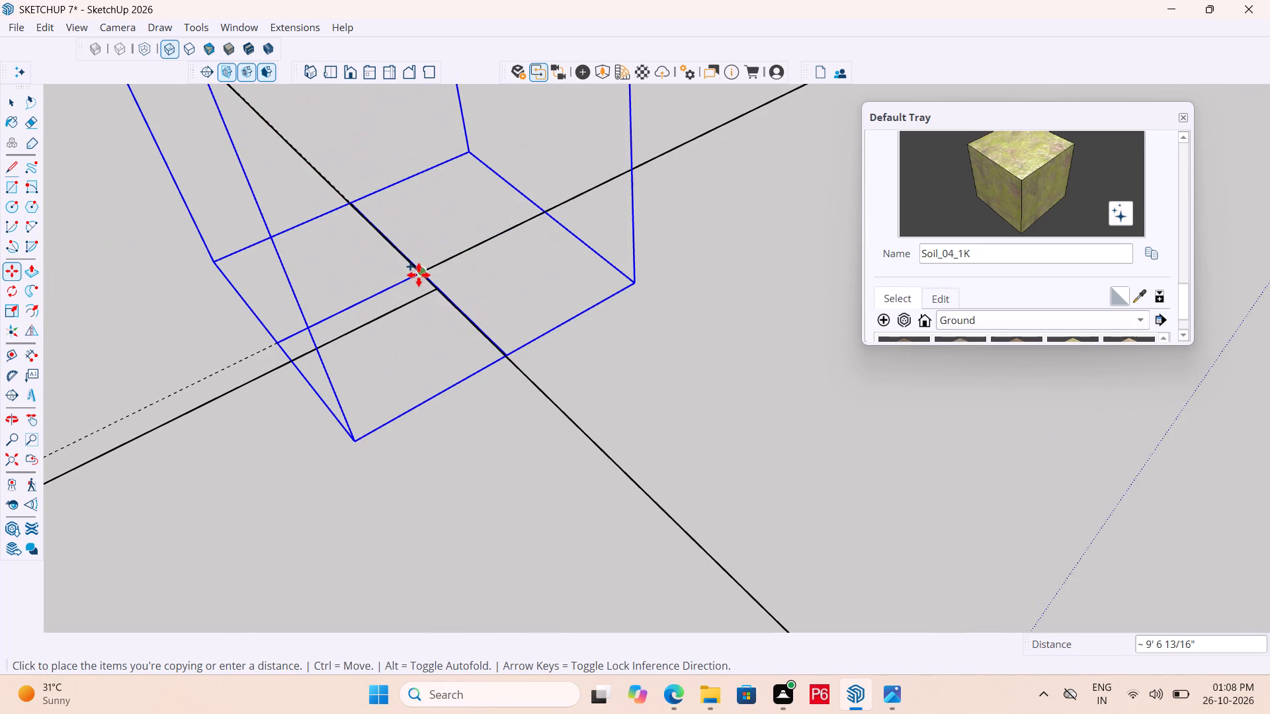
{"action": "left_click", "coordinate": [424, 267]}
Copy the column 10' onto the third intersection of the same cross line and another 10' onto the fourth.
{"action": "scroll", "coordinate": [249, 296], "scroll_direction": "down", "scroll_amount": 2}
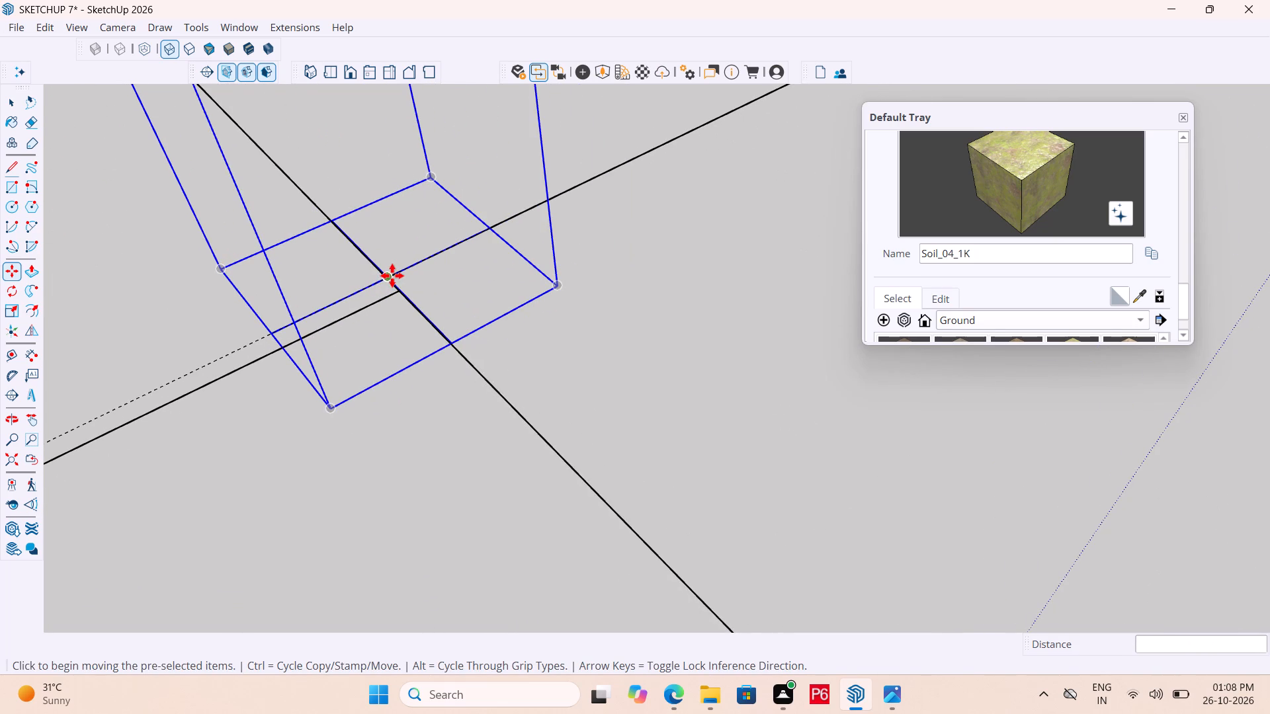
{"action": "left_click", "coordinate": [392, 276]}
{"action": "scroll", "coordinate": [323, 185], "scroll_direction": "down", "scroll_amount": 20}
{"action": "scroll", "coordinate": [323, 185], "scroll_direction": "down", "scroll_amount": 5}
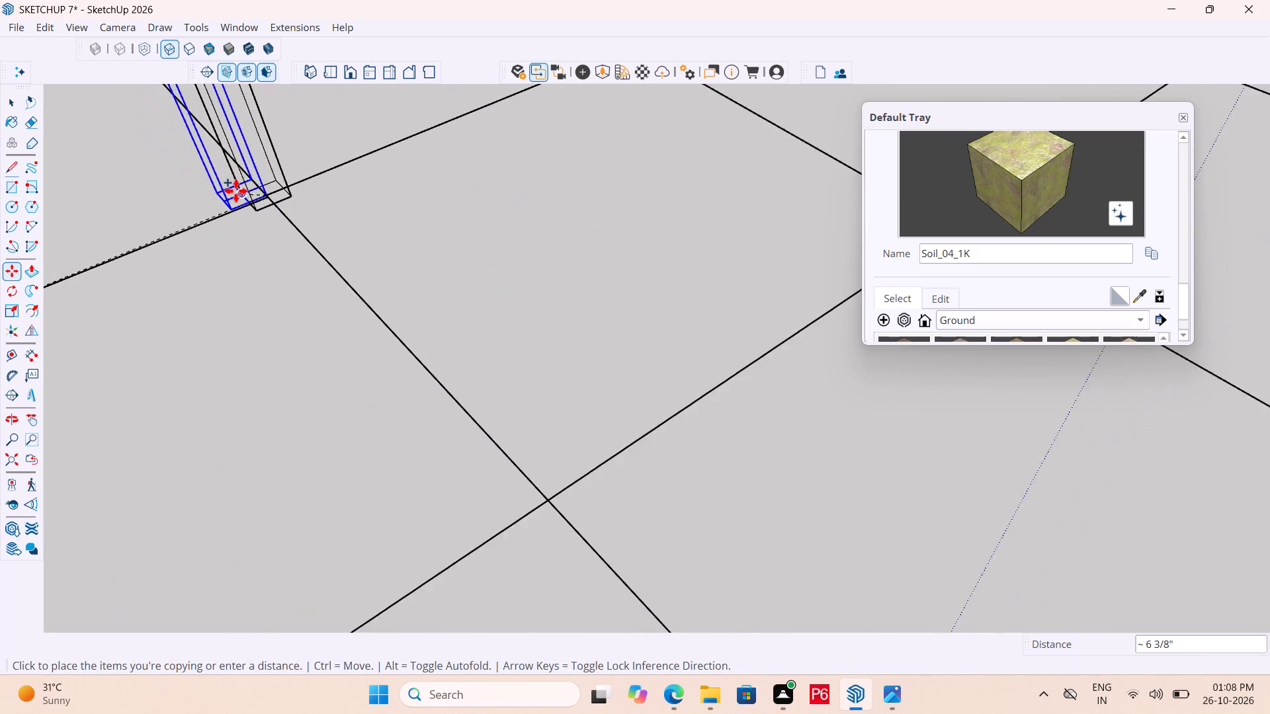
{"action": "scroll", "coordinate": [236, 191], "scroll_direction": "down", "scroll_amount": 3}
{"action": "scroll", "coordinate": [454, 391], "scroll_direction": "up", "scroll_amount": 8}
{"action": "left_click", "coordinate": [375, 342]}
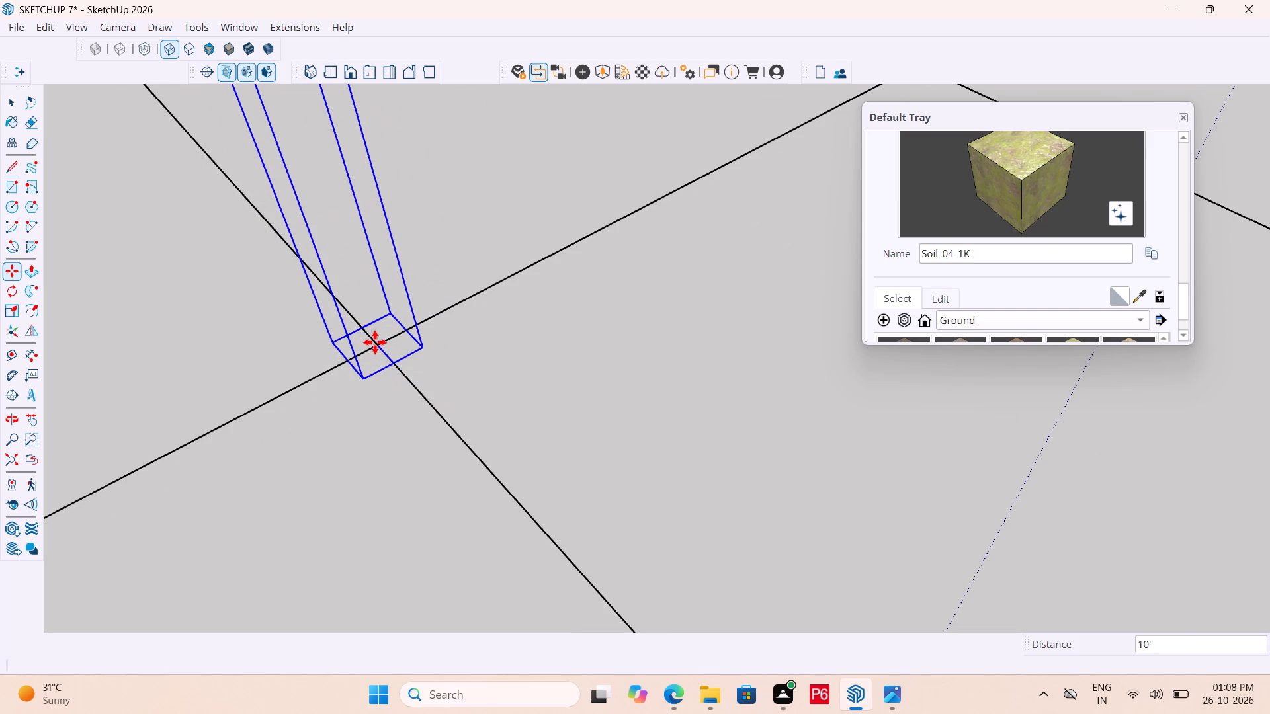
{"action": "left_click", "coordinate": [381, 344]}
{"action": "scroll", "coordinate": [547, 294], "scroll_direction": "down", "scroll_amount": 8}
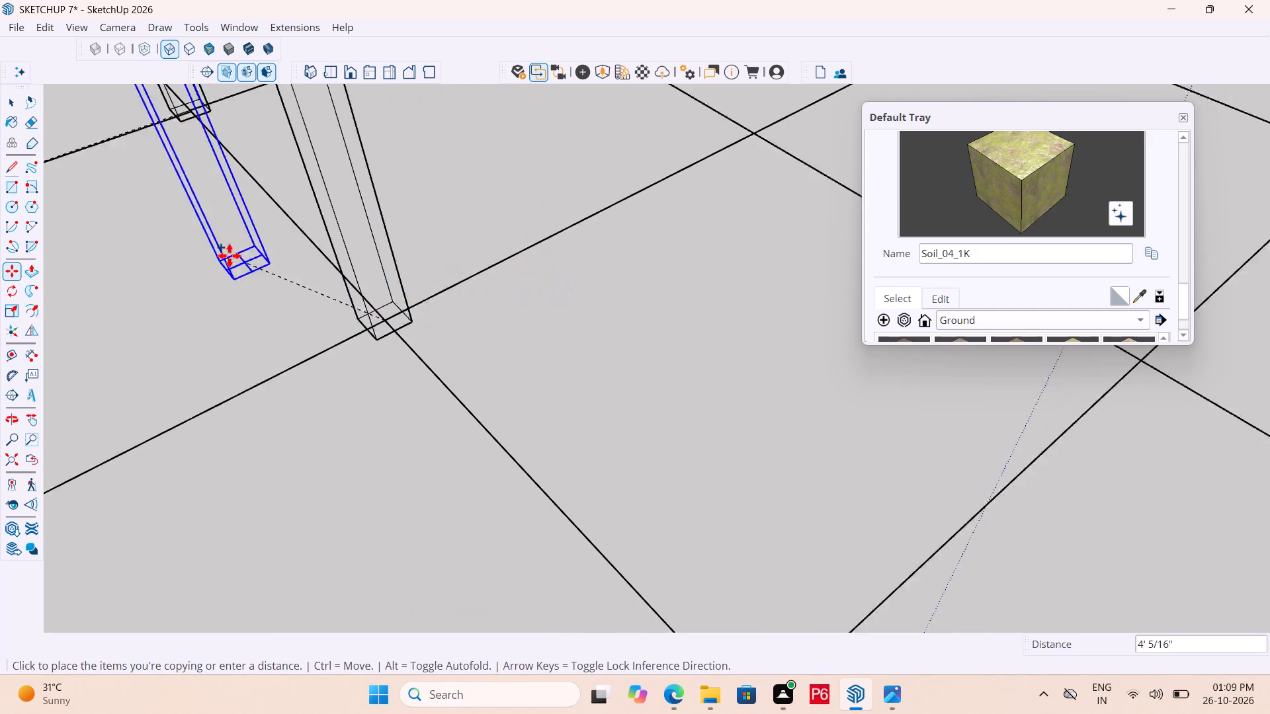
{"action": "scroll", "coordinate": [306, 232], "scroll_direction": "down", "scroll_amount": 11}
{"action": "scroll", "coordinate": [438, 397], "scroll_direction": "up", "scroll_amount": 13}
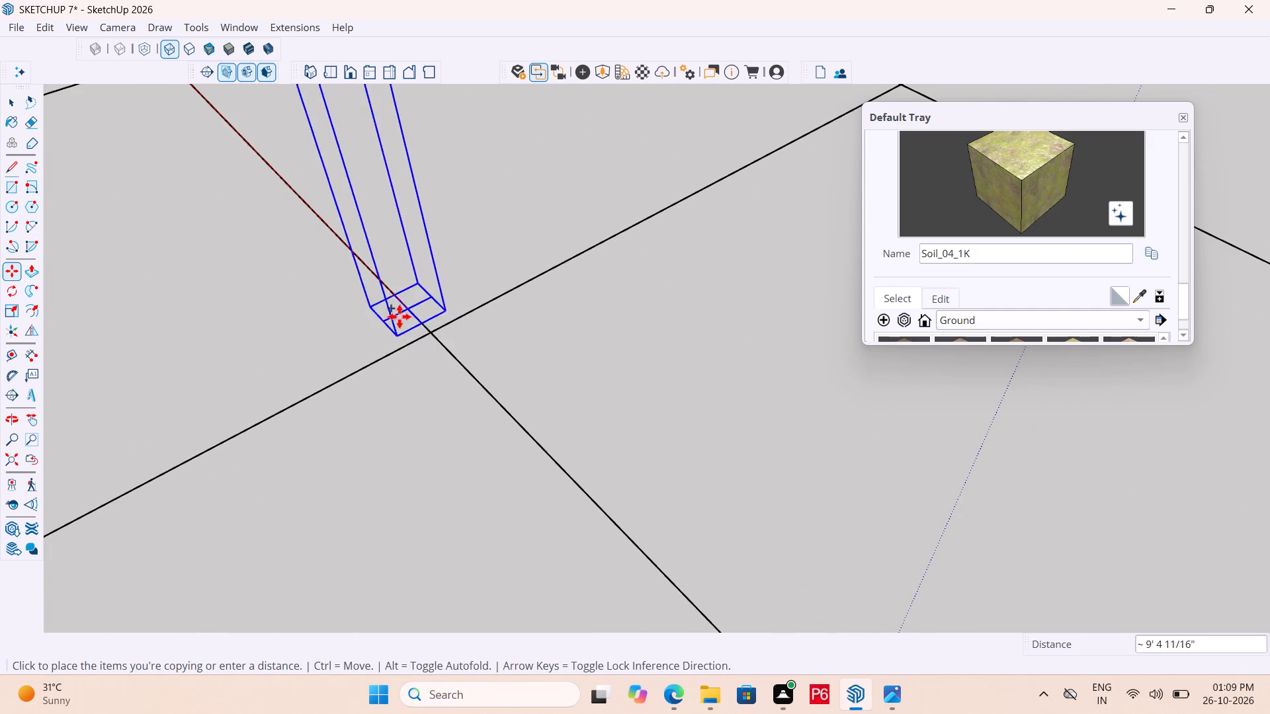
{"action": "left_click", "coordinate": [433, 327]}
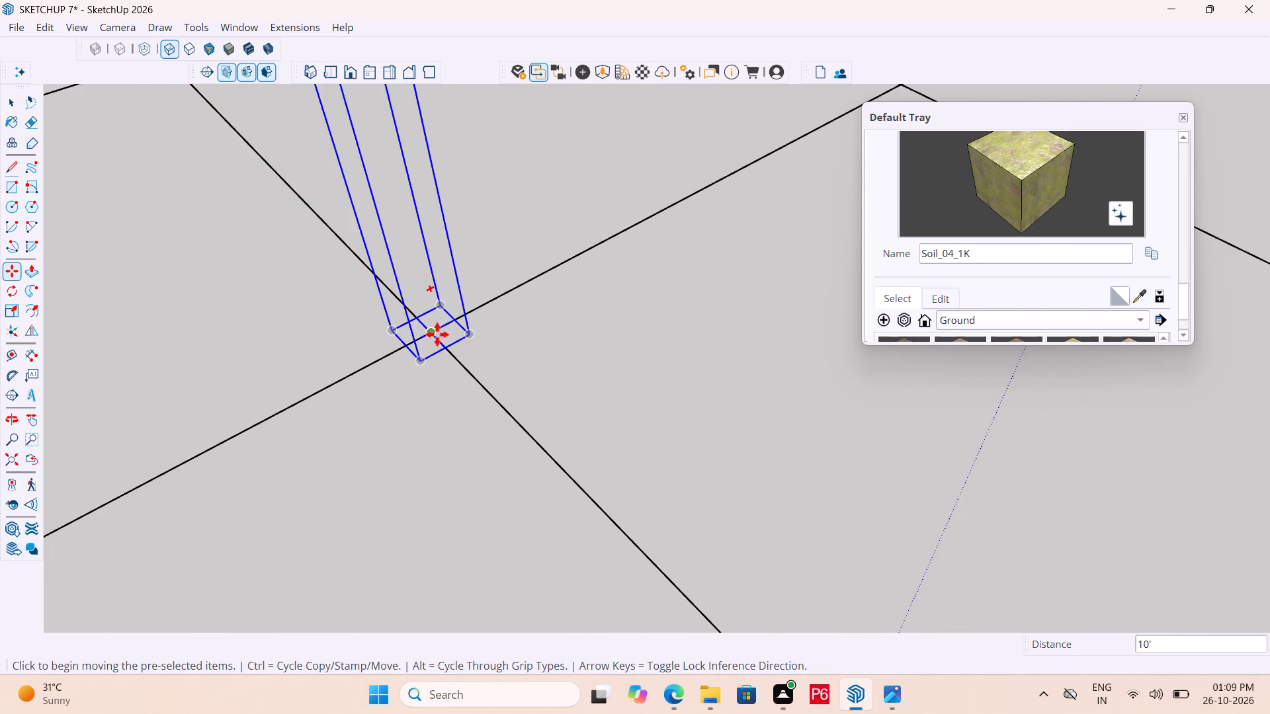
Copy the fourth column by its base centre about 10' onto the adjoining end intersection of the second cross line.
{"action": "double_click", "coordinate": [437, 335]}
{"action": "scroll", "coordinate": [319, 369], "scroll_direction": "down", "scroll_amount": 6}
{"action": "scroll", "coordinate": [203, 430], "scroll_direction": "down", "scroll_amount": 14}
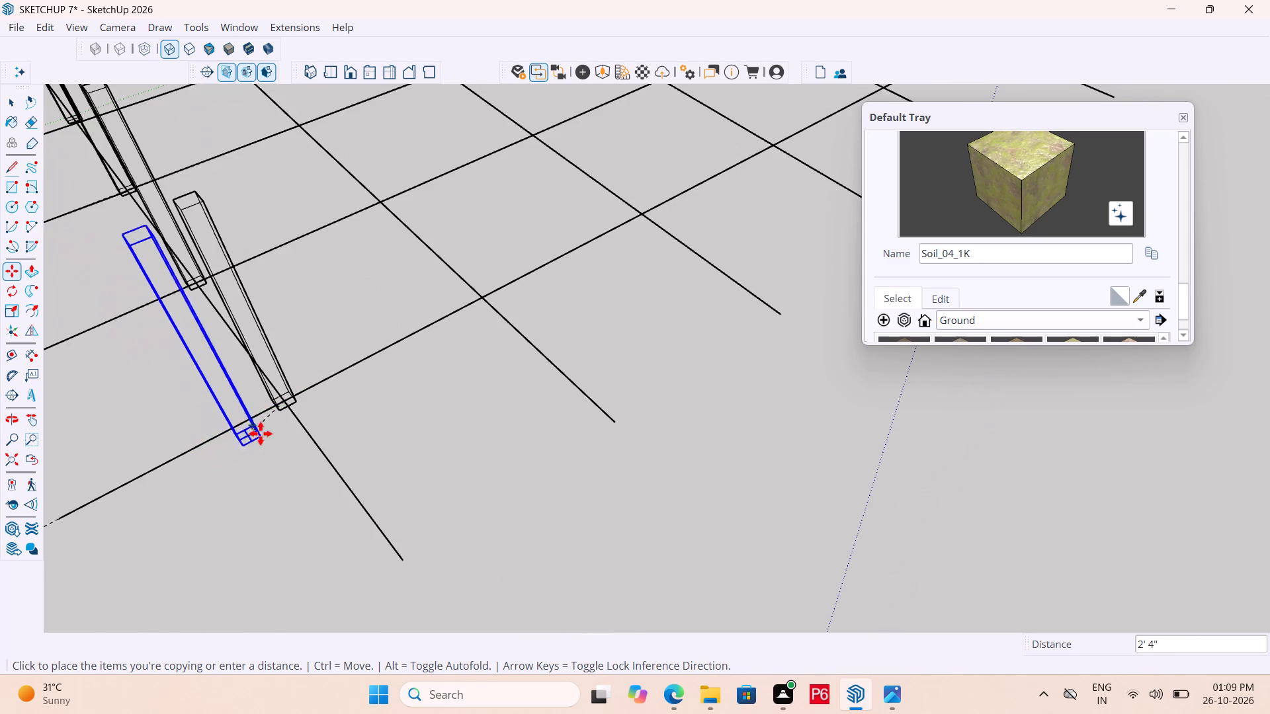
{"action": "scroll", "coordinate": [468, 312], "scroll_direction": "up", "scroll_amount": 16}
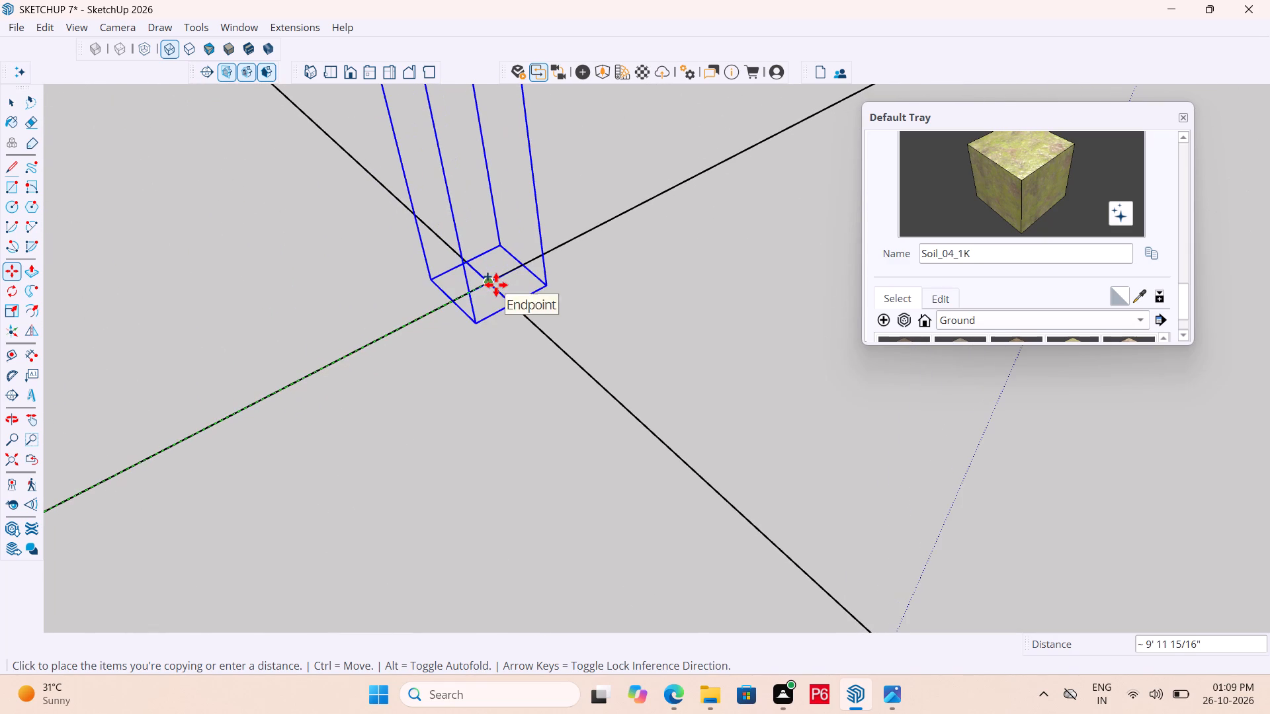
{"action": "scroll", "coordinate": [503, 275], "scroll_direction": "up", "scroll_amount": 7}
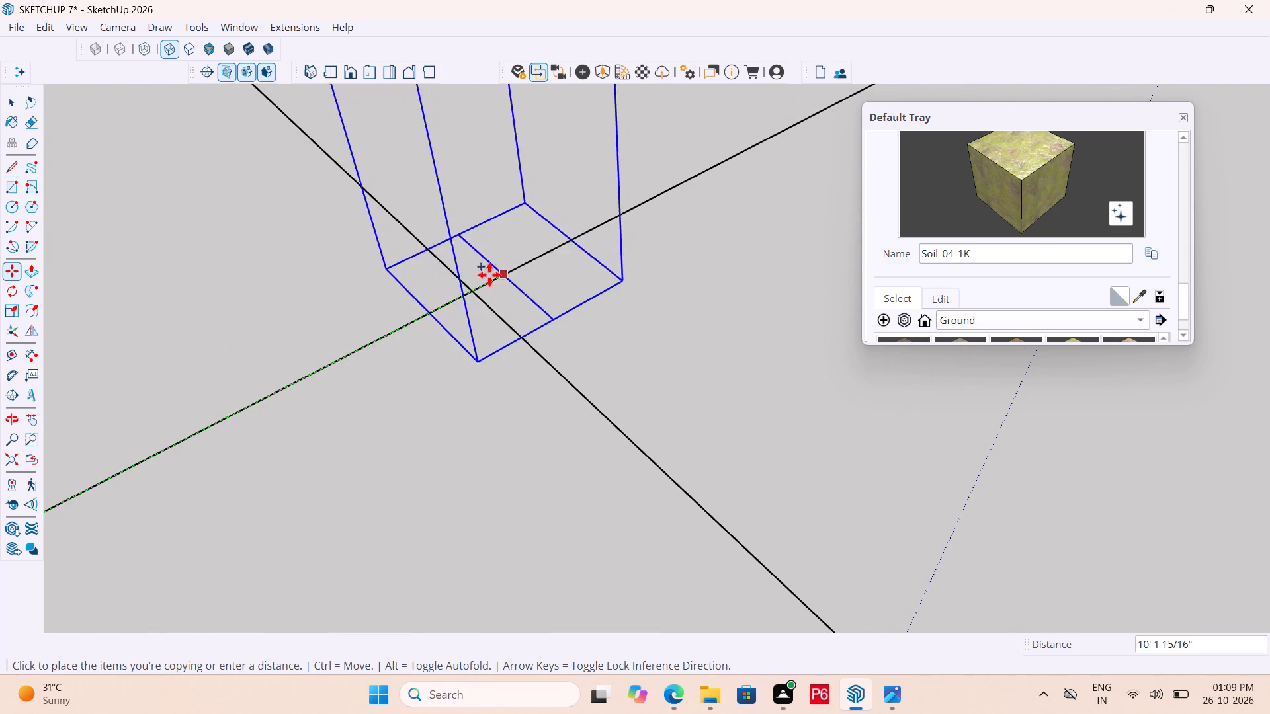
{"action": "left_click", "coordinate": [475, 292]}
{"action": "left_click", "coordinate": [486, 286]}
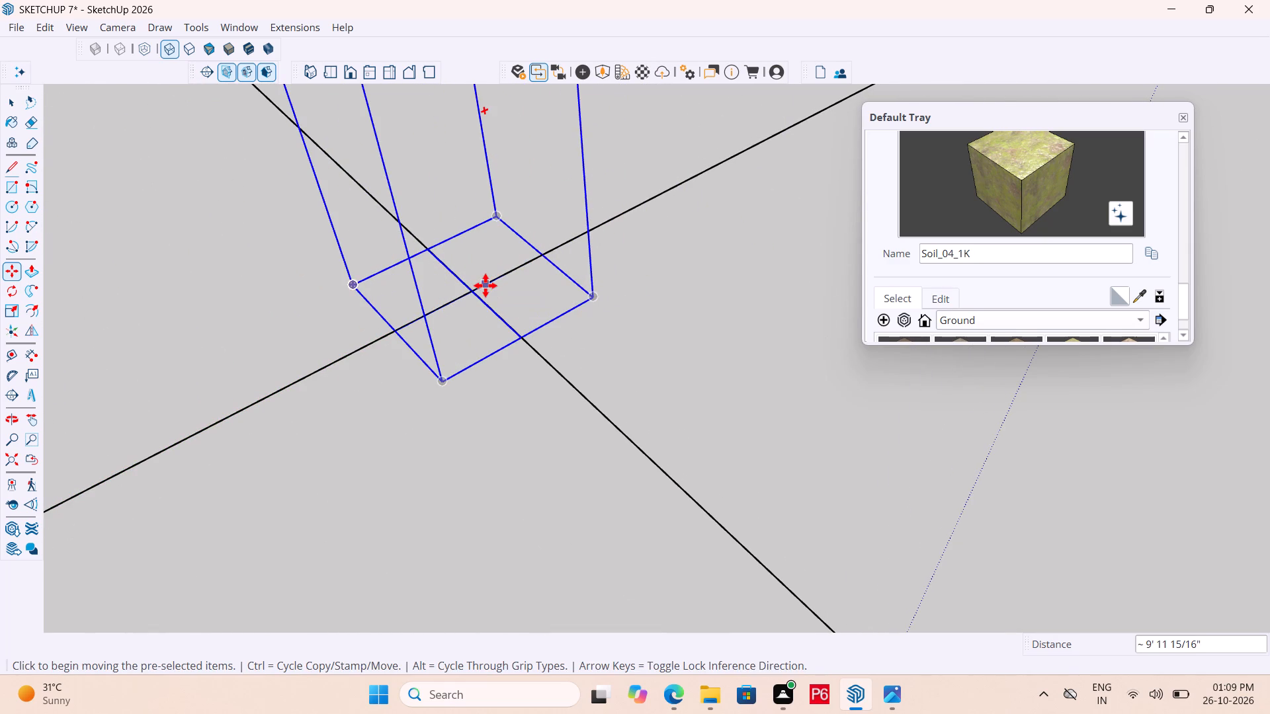
{"action": "key", "text": "ctrl+z"}
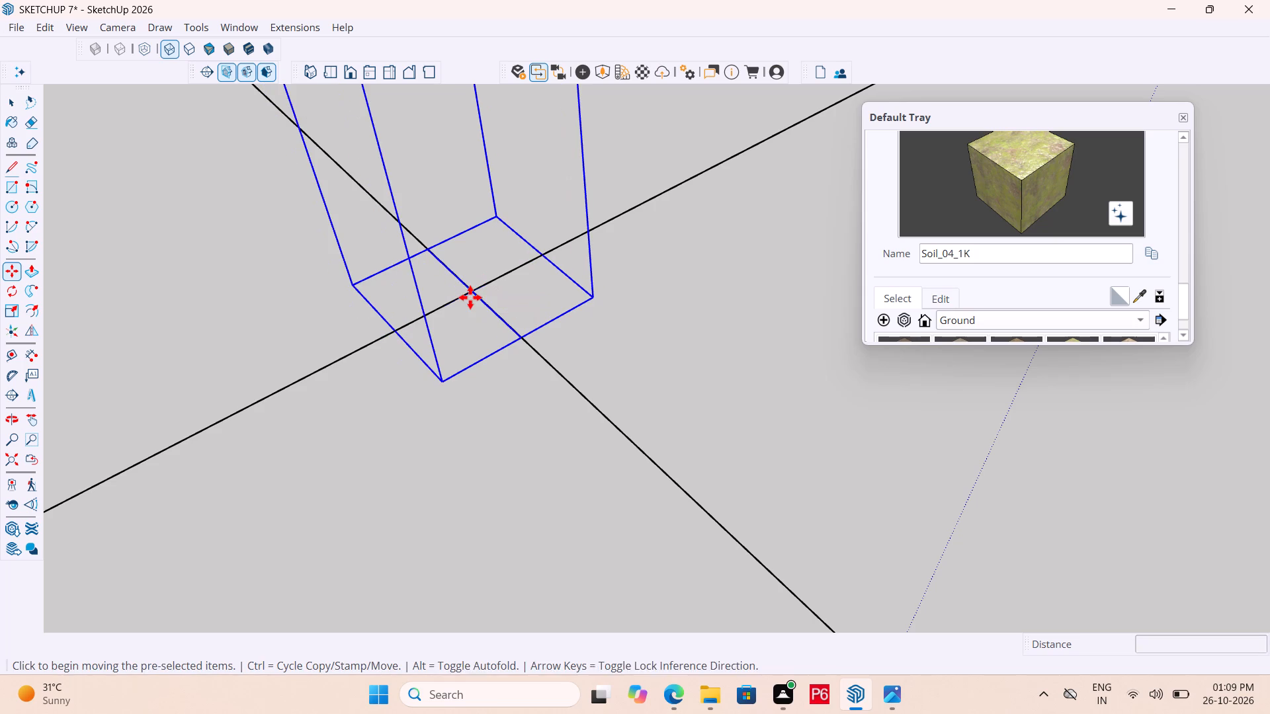
Copy that column by its base centre about 10' back along the second cross line onto its second intersection.
{"action": "left_click", "coordinate": [476, 291]}
{"action": "scroll", "coordinate": [515, 322], "scroll_direction": "down", "scroll_amount": 7}
{"action": "scroll", "coordinate": [716, 415], "scroll_direction": "down", "scroll_amount": 6}
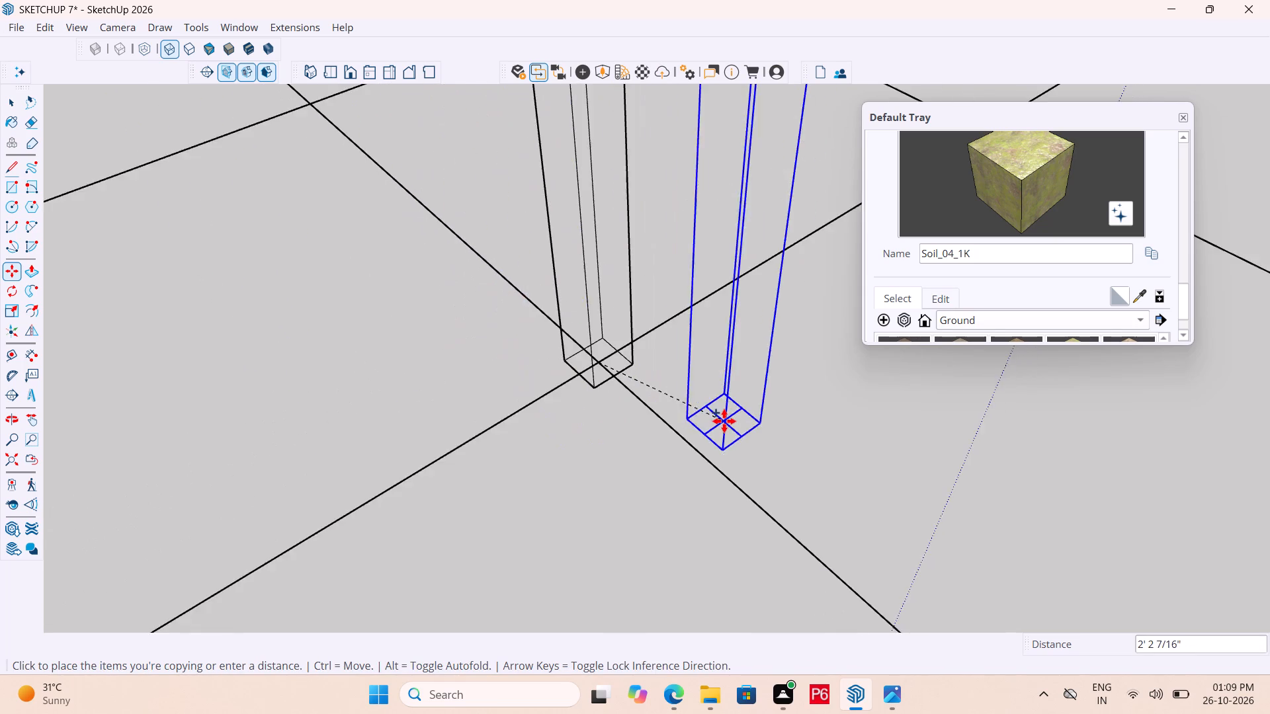
{"action": "scroll", "coordinate": [735, 421], "scroll_direction": "down", "scroll_amount": 8}
{"action": "scroll", "coordinate": [505, 260], "scroll_direction": "up", "scroll_amount": 12}
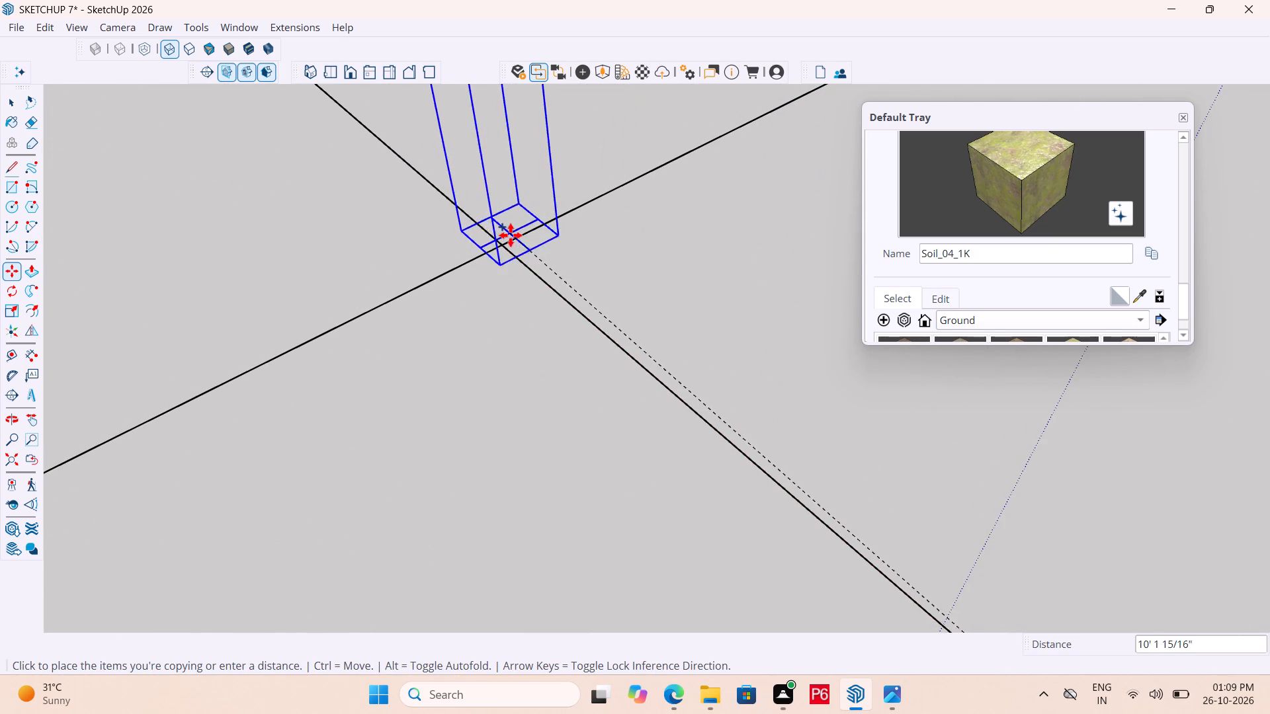
{"action": "scroll", "coordinate": [507, 241], "scroll_direction": "up", "scroll_amount": 6}
{"action": "left_click", "coordinate": [503, 245]}
Copy the column 10' further along the second cross line onto its third intersection.
{"action": "left_click", "coordinate": [503, 245]}
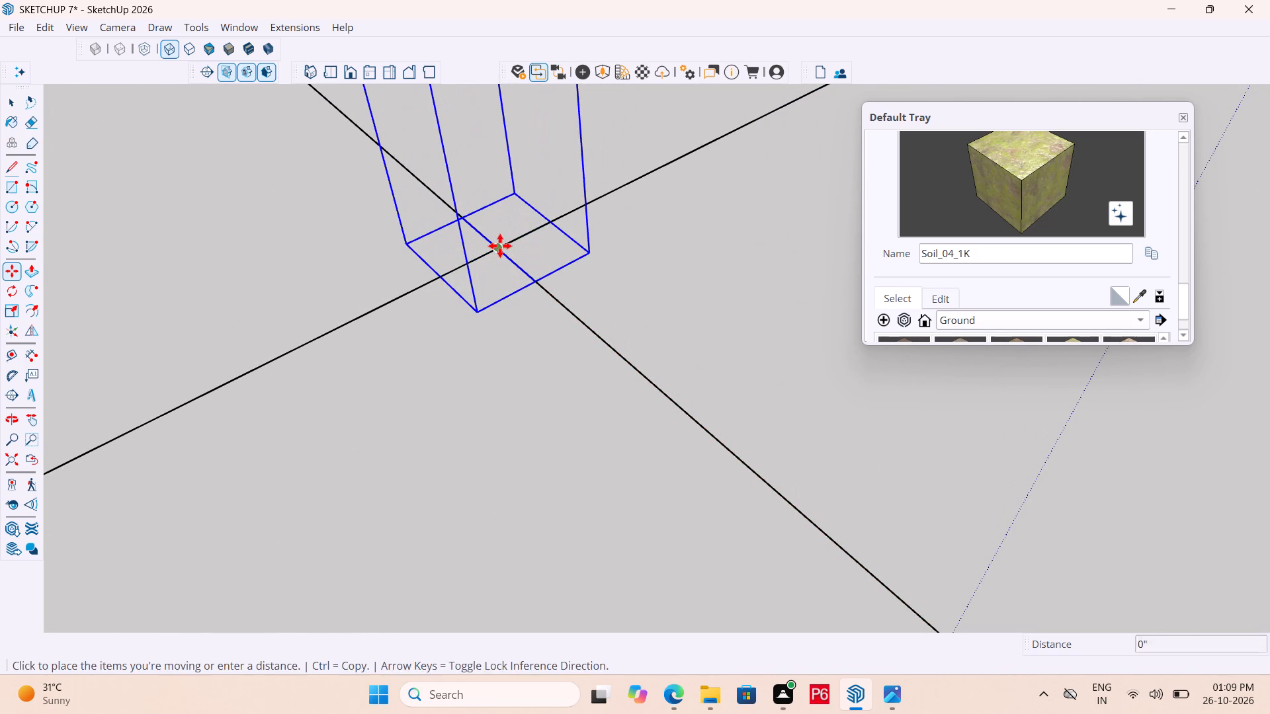
{"action": "scroll", "coordinate": [490, 183], "scroll_direction": "down", "scroll_amount": 8}
{"action": "scroll", "coordinate": [661, 238], "scroll_direction": "up", "scroll_amount": 2}
{"action": "scroll", "coordinate": [689, 293], "scroll_direction": "down", "scroll_amount": 7}
{"action": "scroll", "coordinate": [710, 352], "scroll_direction": "down", "scroll_amount": 9}
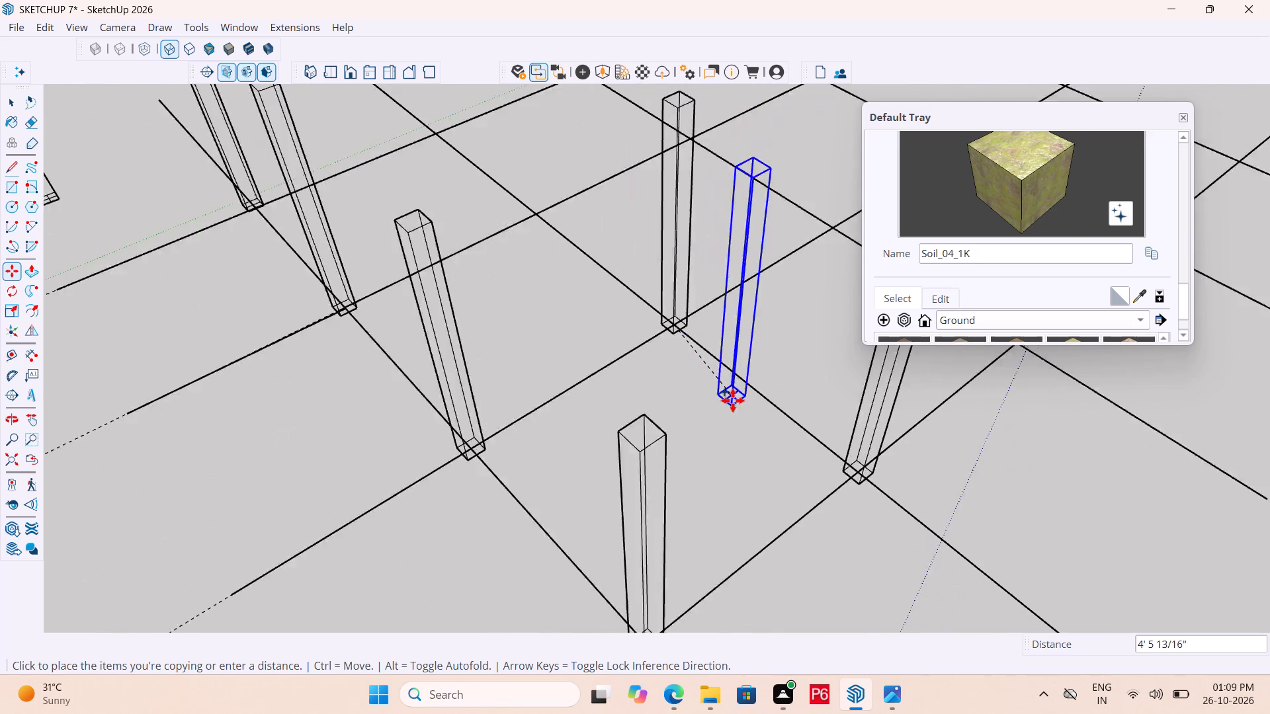
{"action": "scroll", "coordinate": [733, 401], "scroll_direction": "down", "scroll_amount": 2}
{"action": "scroll", "coordinate": [591, 255], "scroll_direction": "up", "scroll_amount": 17}
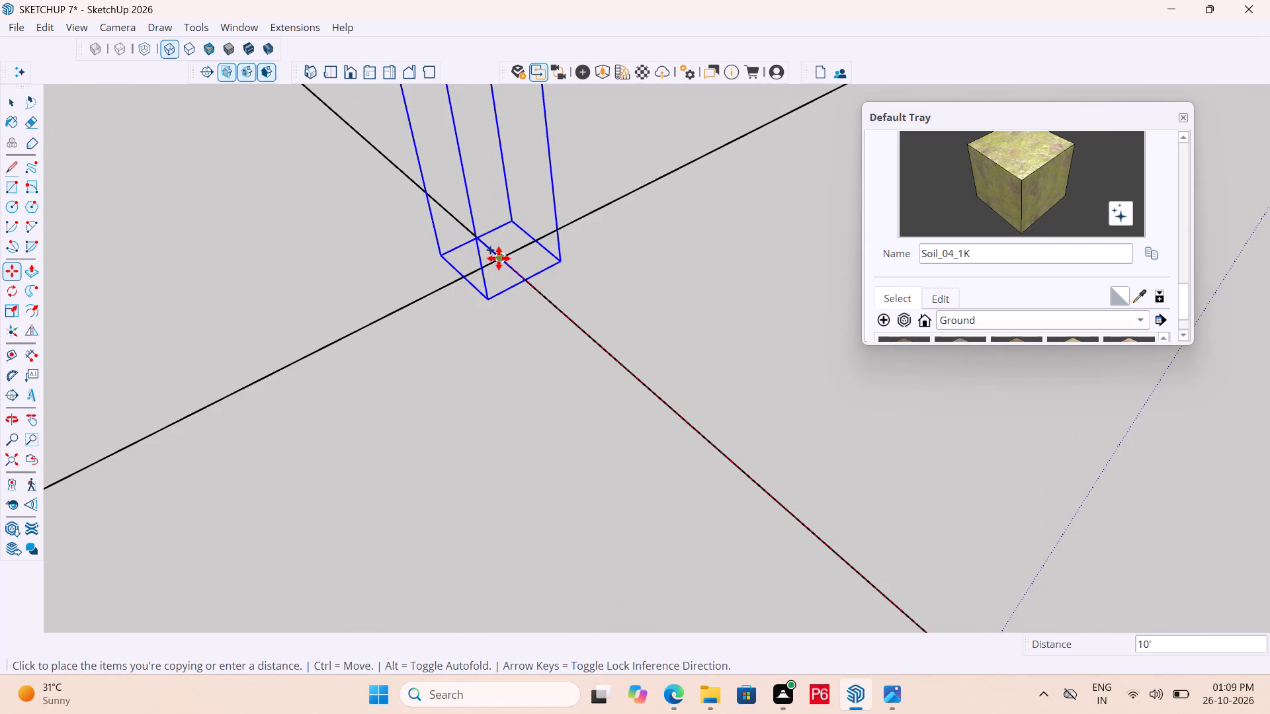
{"action": "left_click", "coordinate": [499, 258]}
Copy the column about 9' 5" onto the fourth intersection of the second cross line, completing that row.
{"action": "left_click", "coordinate": [501, 262]}
{"action": "scroll", "coordinate": [589, 264], "scroll_direction": "down", "scroll_amount": 7}
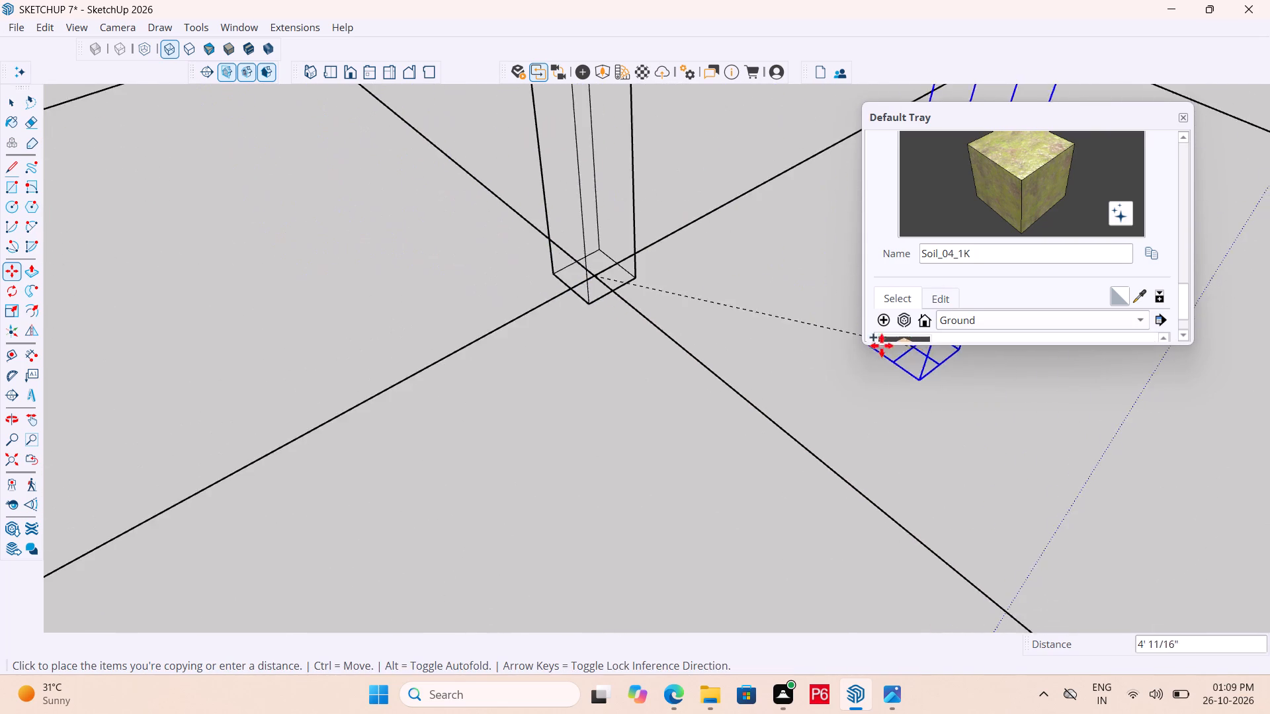
{"action": "scroll", "coordinate": [826, 364], "scroll_direction": "down", "scroll_amount": 7}
{"action": "scroll", "coordinate": [736, 407], "scroll_direction": "down", "scroll_amount": 6}
{"action": "scroll", "coordinate": [572, 191], "scroll_direction": "up", "scroll_amount": 6}
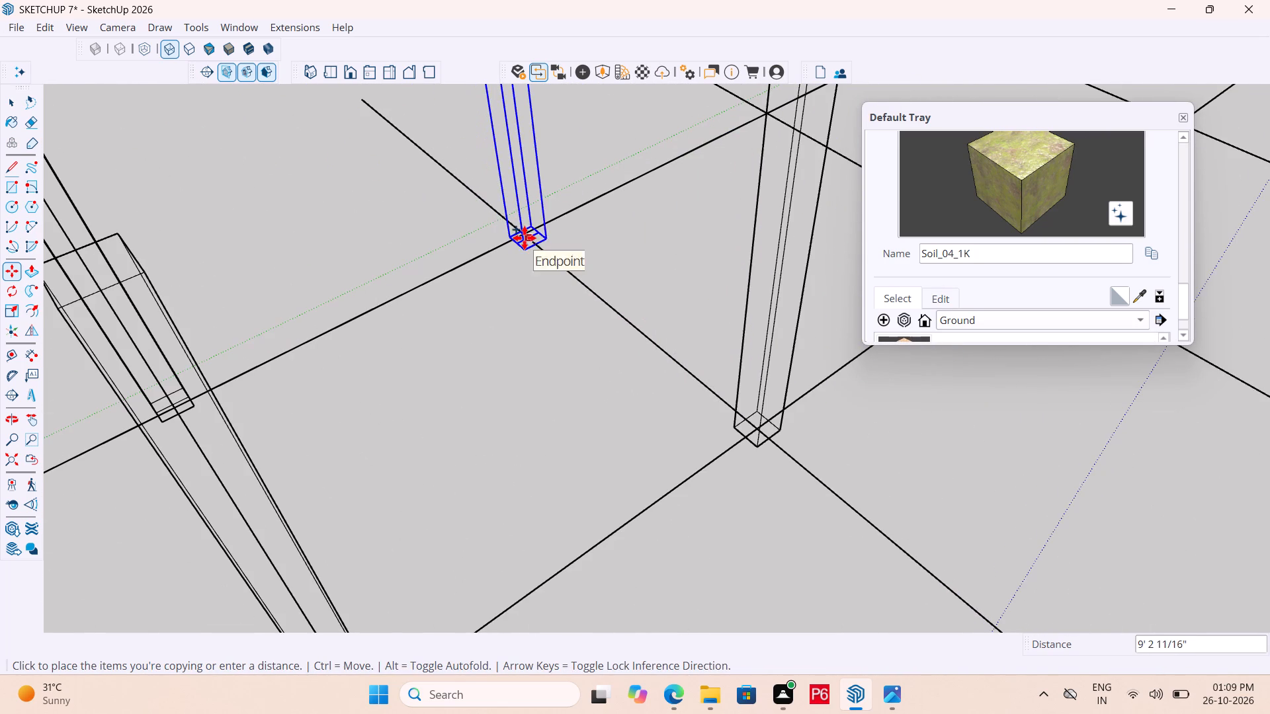
{"action": "scroll", "coordinate": [527, 233], "scroll_direction": "up", "scroll_amount": 12}
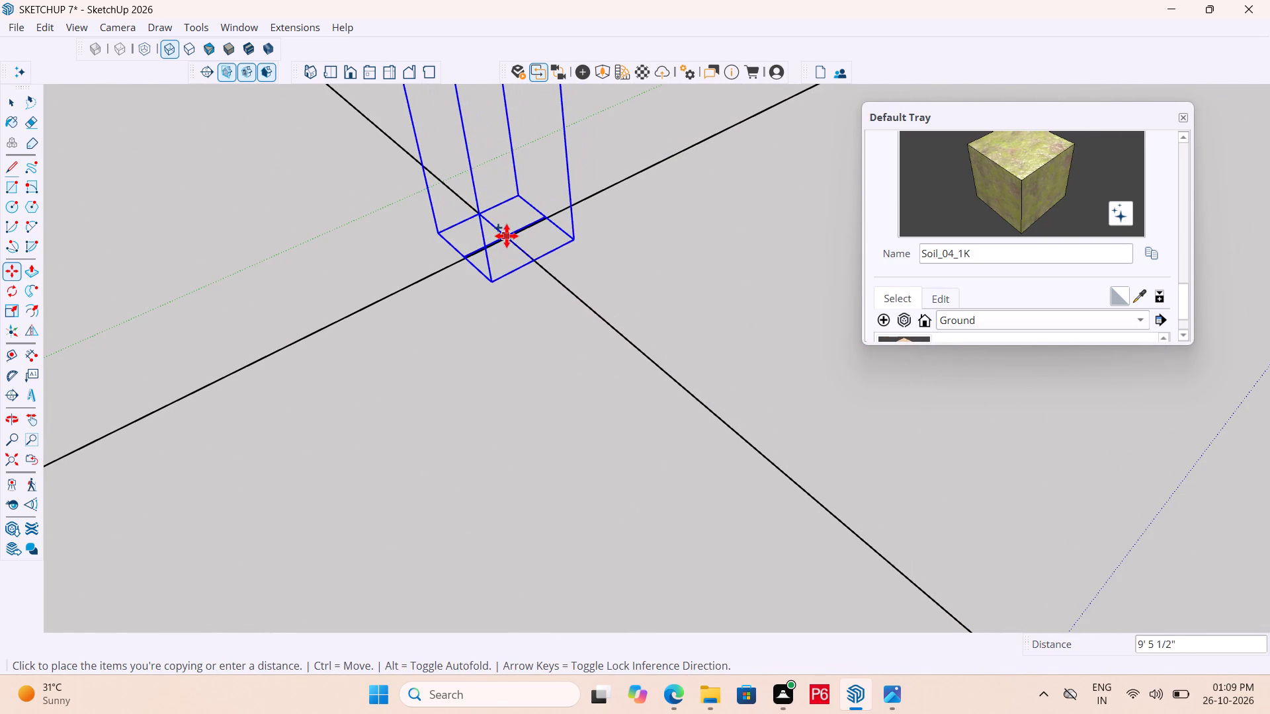
{"action": "scroll", "coordinate": [515, 238], "scroll_direction": "up", "scroll_amount": 12}
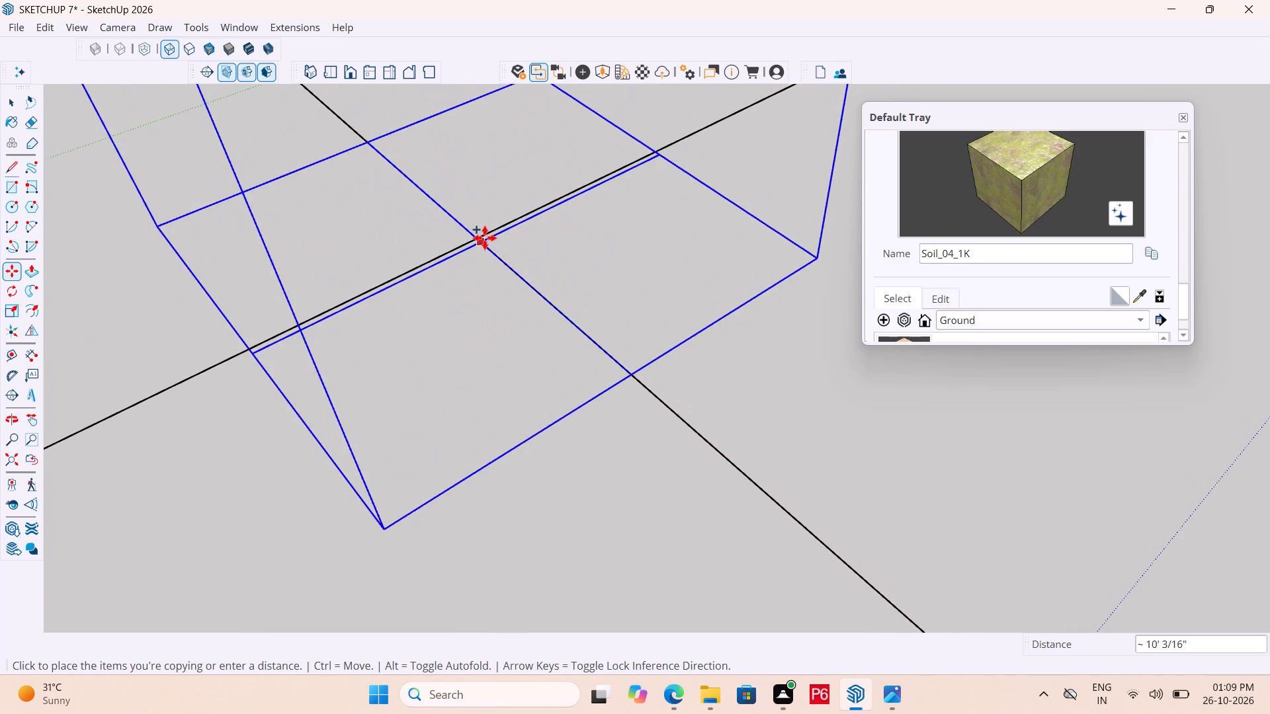
{"action": "left_click", "coordinate": [480, 234]}
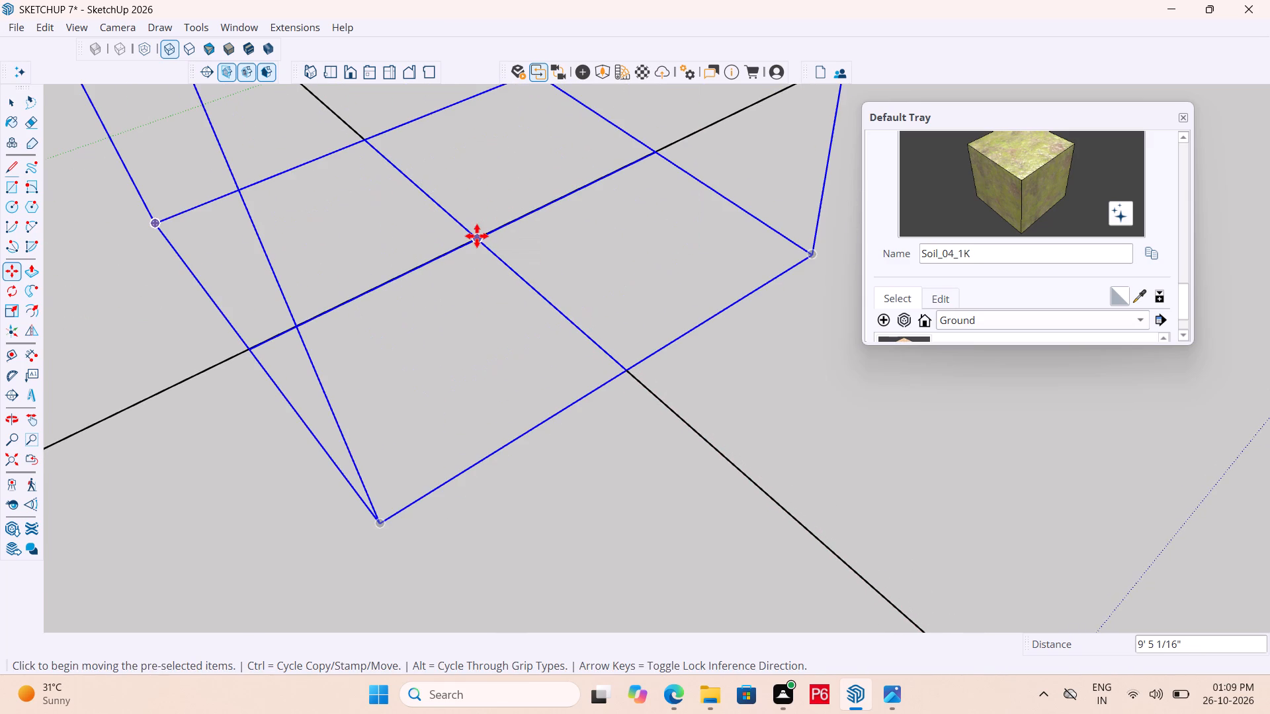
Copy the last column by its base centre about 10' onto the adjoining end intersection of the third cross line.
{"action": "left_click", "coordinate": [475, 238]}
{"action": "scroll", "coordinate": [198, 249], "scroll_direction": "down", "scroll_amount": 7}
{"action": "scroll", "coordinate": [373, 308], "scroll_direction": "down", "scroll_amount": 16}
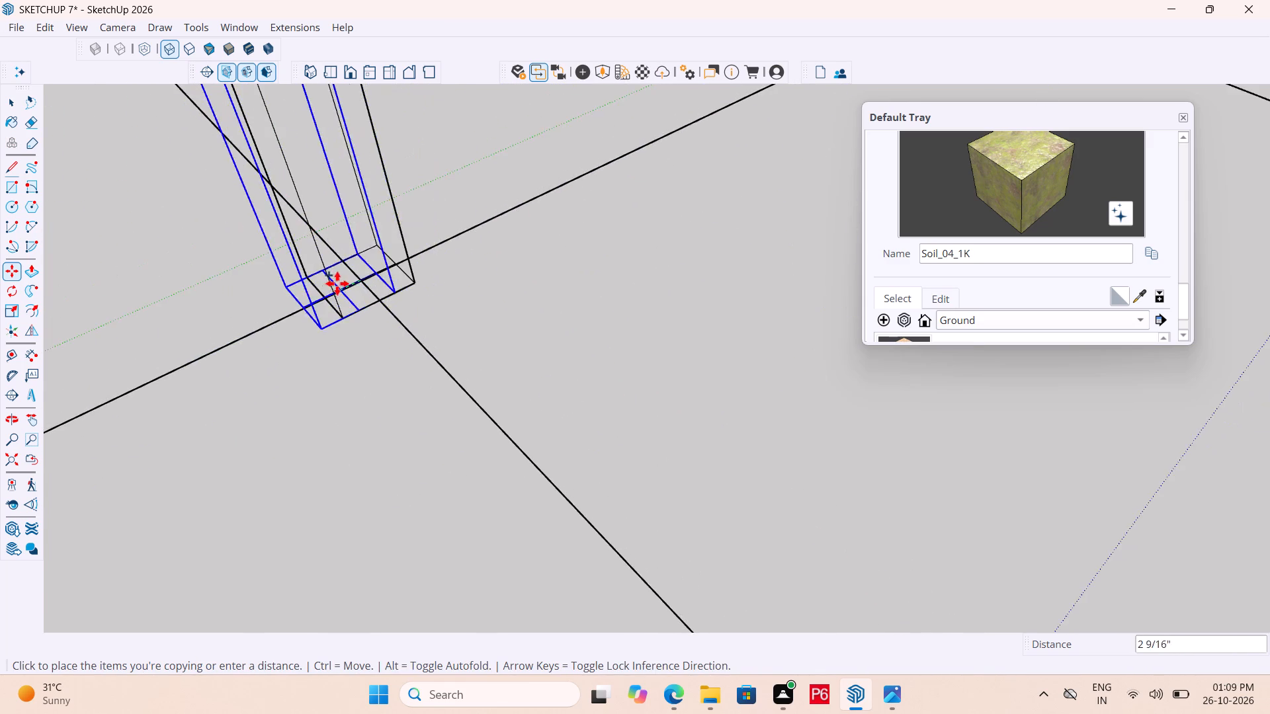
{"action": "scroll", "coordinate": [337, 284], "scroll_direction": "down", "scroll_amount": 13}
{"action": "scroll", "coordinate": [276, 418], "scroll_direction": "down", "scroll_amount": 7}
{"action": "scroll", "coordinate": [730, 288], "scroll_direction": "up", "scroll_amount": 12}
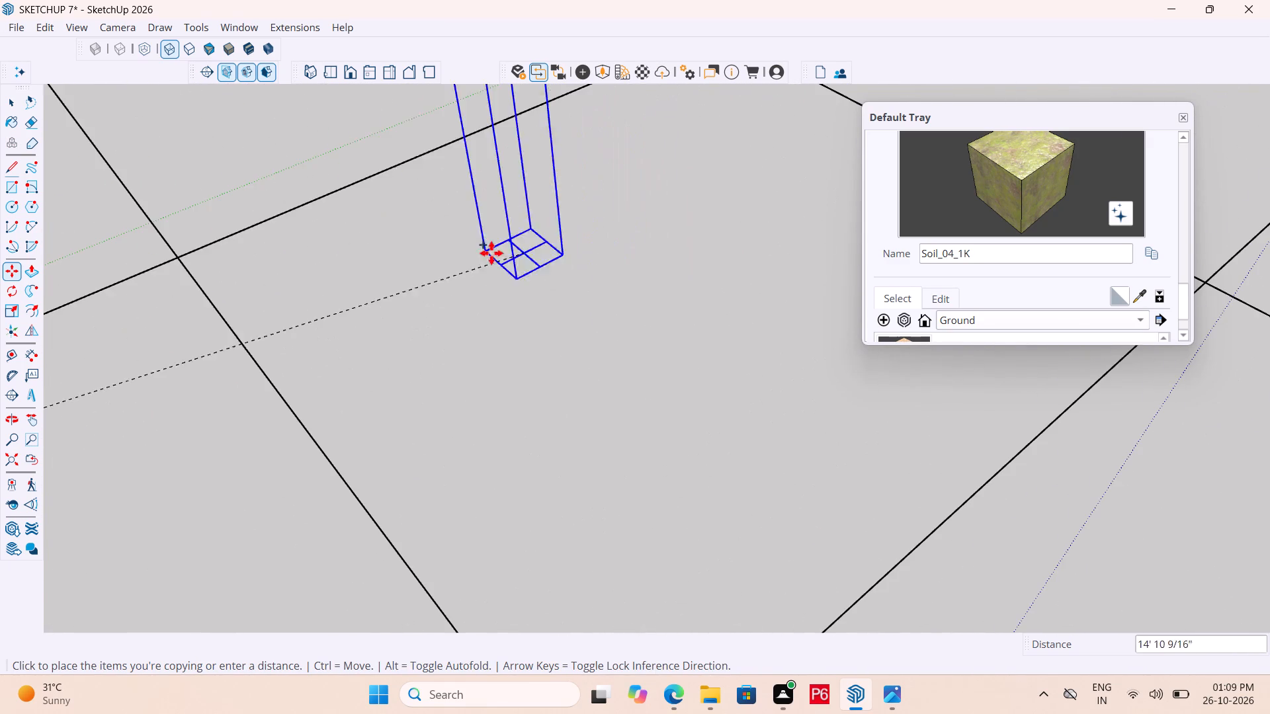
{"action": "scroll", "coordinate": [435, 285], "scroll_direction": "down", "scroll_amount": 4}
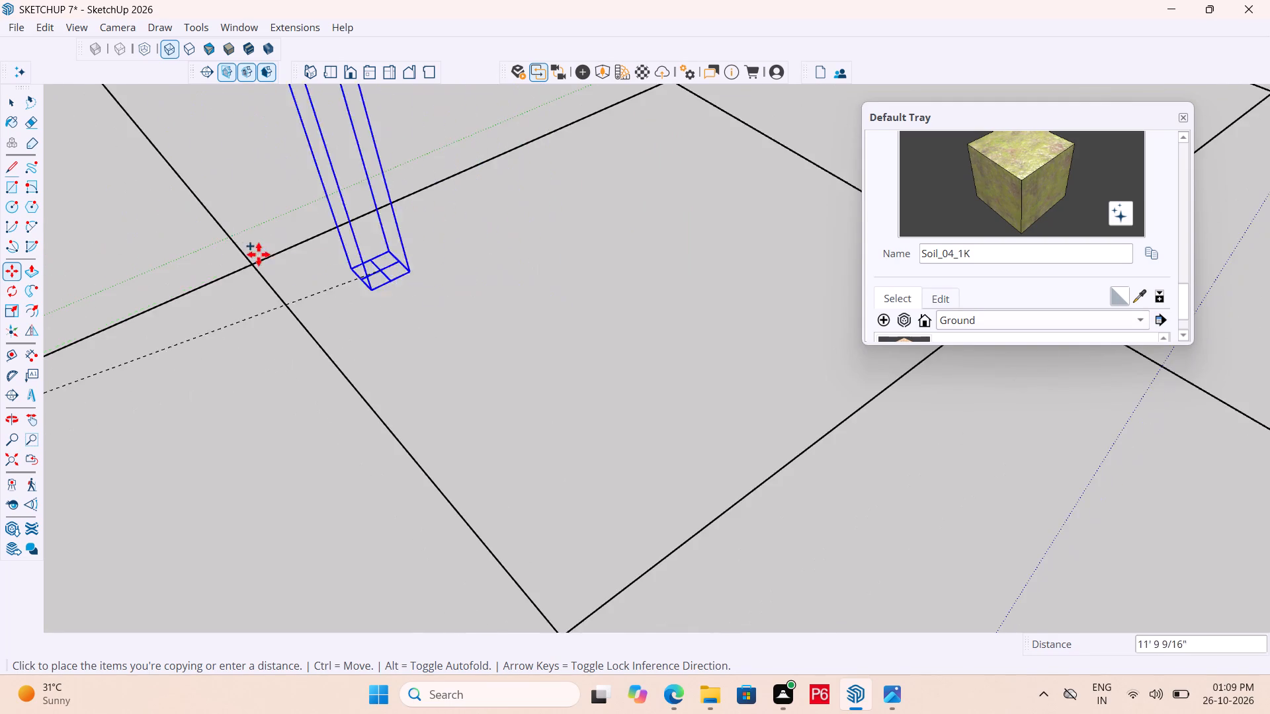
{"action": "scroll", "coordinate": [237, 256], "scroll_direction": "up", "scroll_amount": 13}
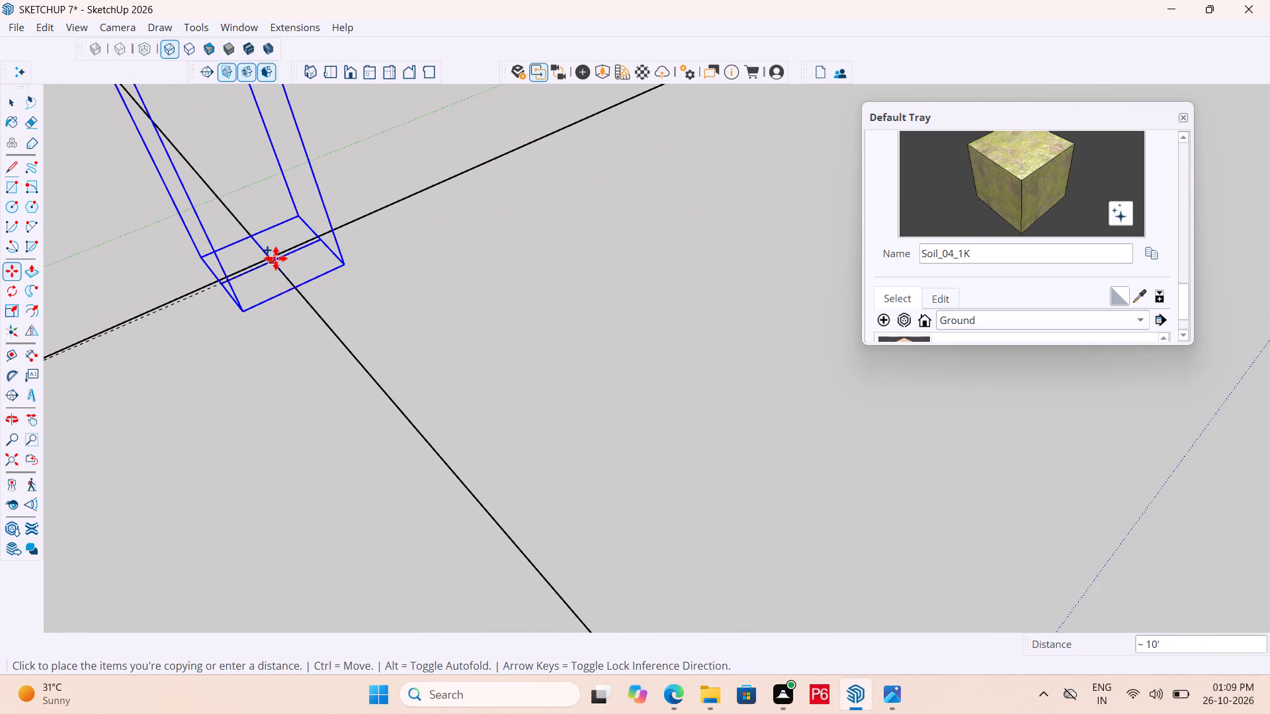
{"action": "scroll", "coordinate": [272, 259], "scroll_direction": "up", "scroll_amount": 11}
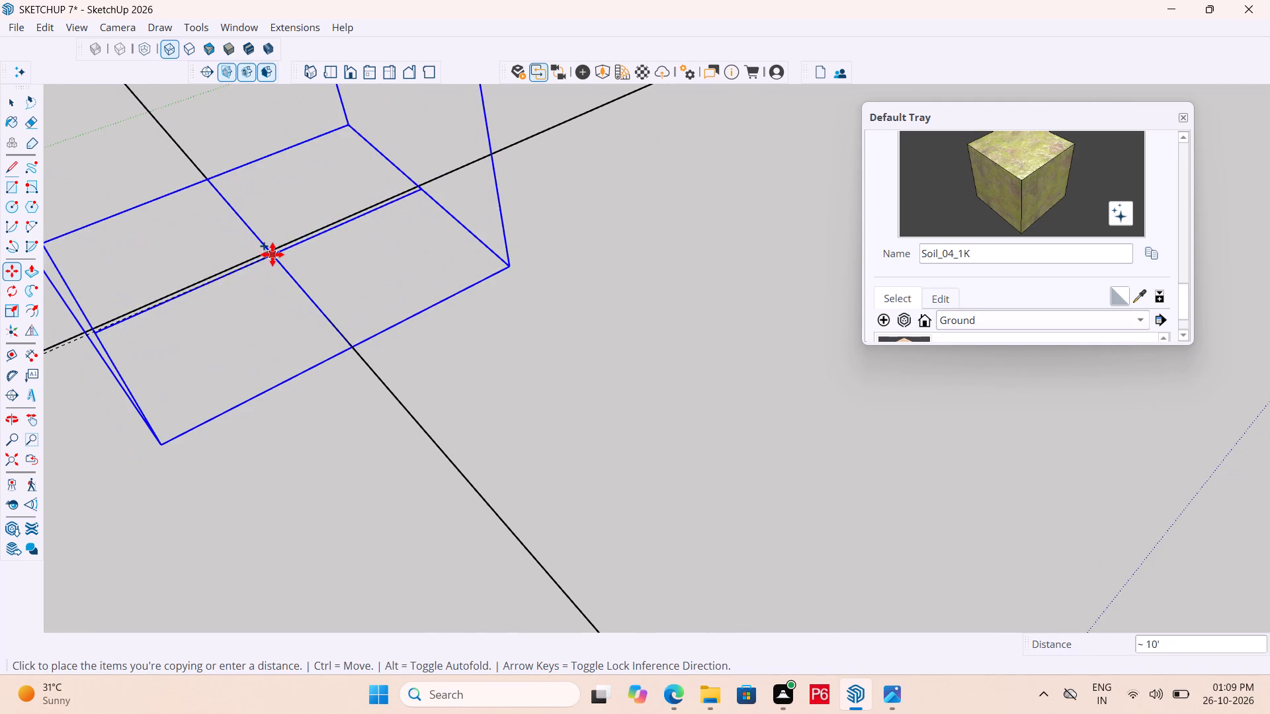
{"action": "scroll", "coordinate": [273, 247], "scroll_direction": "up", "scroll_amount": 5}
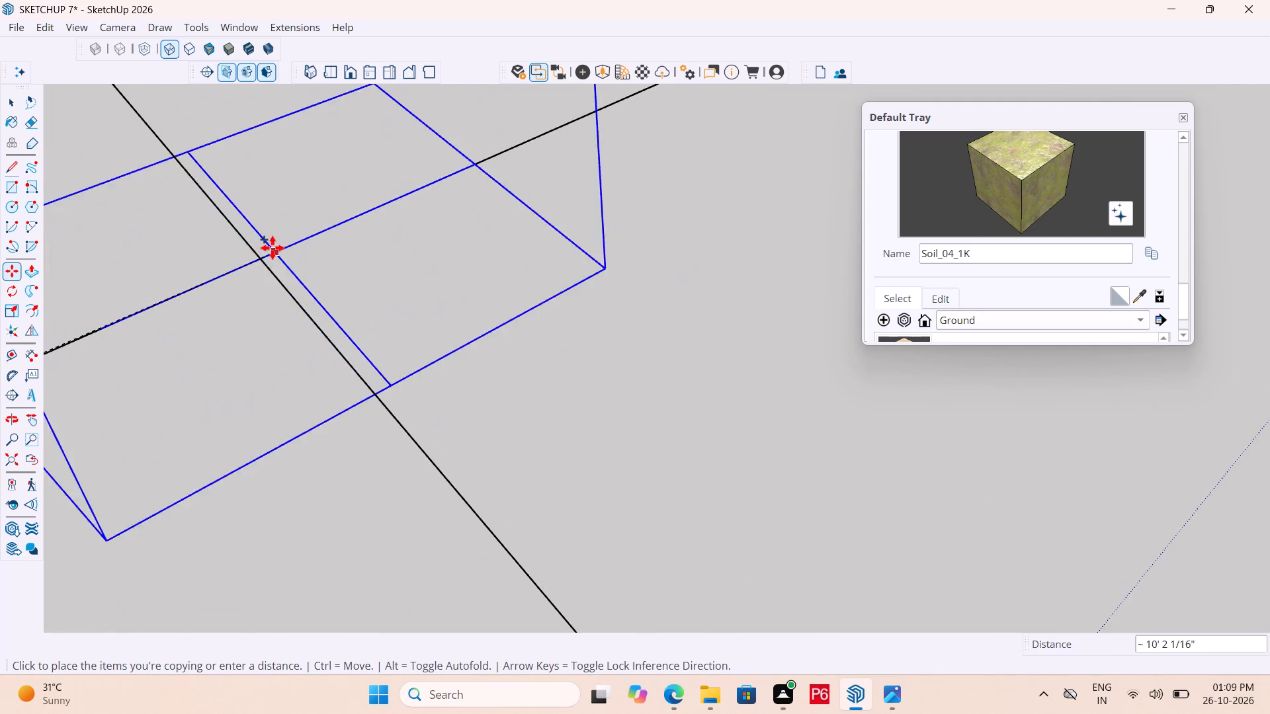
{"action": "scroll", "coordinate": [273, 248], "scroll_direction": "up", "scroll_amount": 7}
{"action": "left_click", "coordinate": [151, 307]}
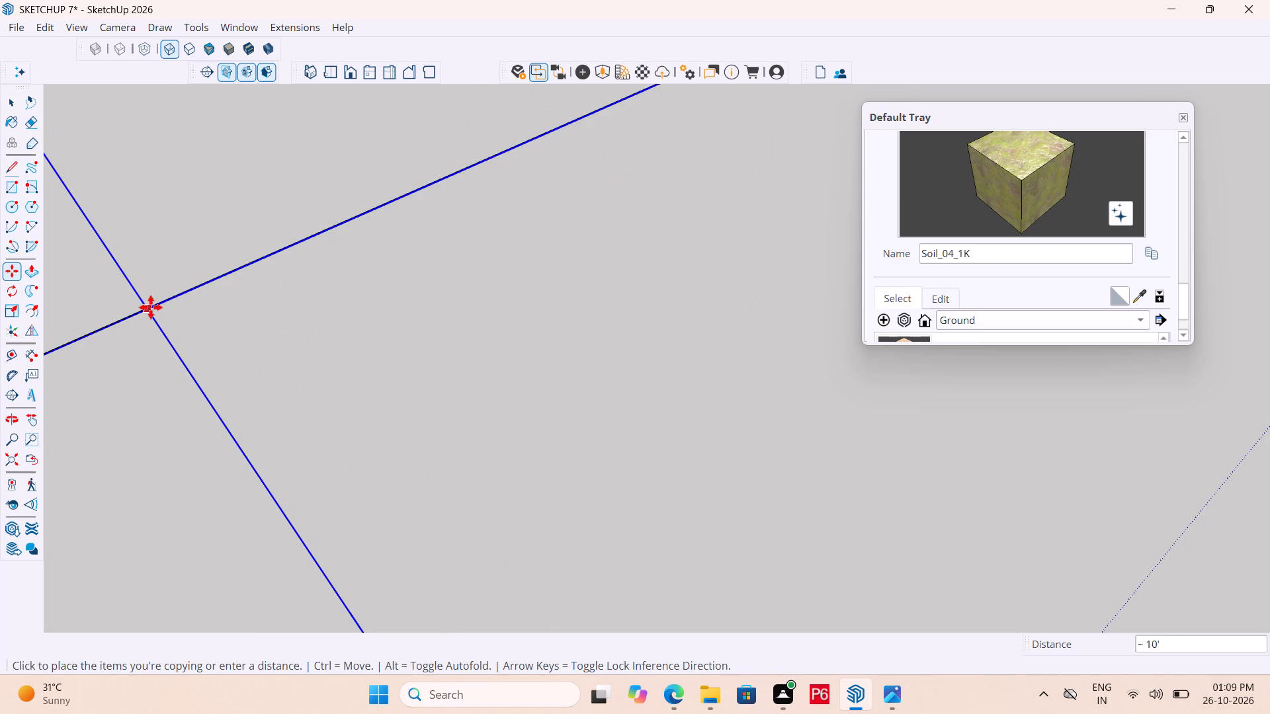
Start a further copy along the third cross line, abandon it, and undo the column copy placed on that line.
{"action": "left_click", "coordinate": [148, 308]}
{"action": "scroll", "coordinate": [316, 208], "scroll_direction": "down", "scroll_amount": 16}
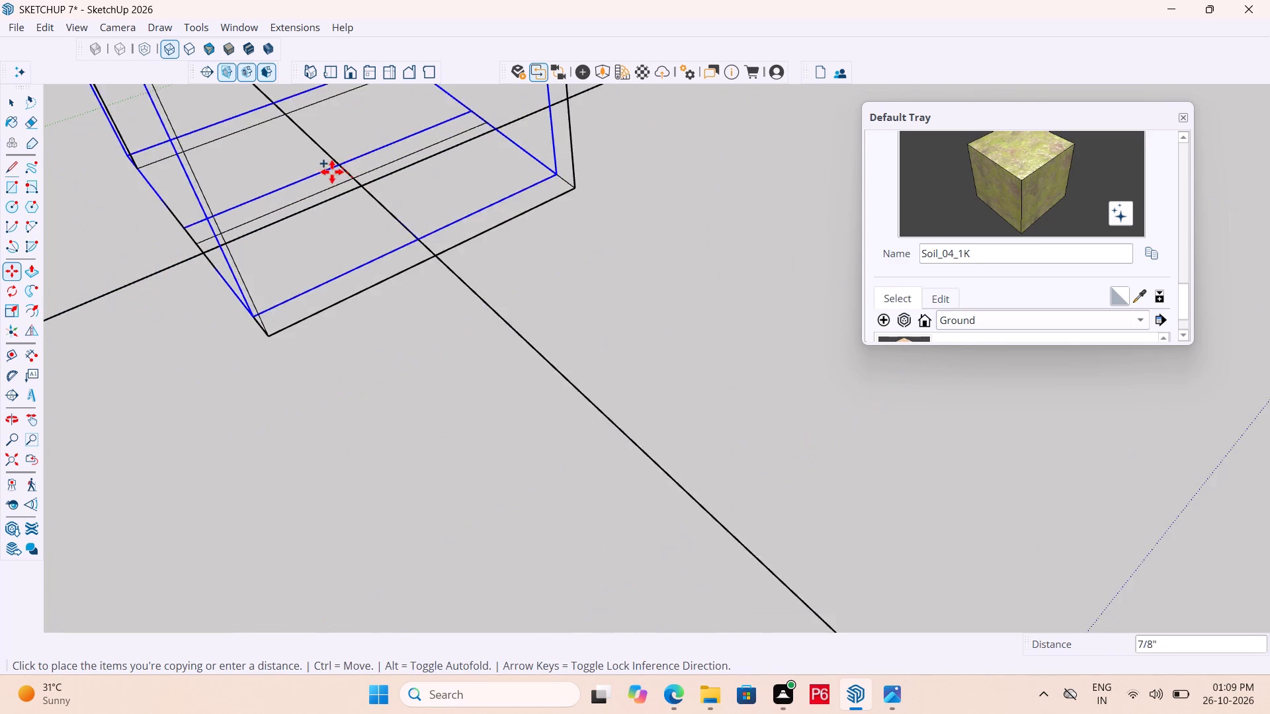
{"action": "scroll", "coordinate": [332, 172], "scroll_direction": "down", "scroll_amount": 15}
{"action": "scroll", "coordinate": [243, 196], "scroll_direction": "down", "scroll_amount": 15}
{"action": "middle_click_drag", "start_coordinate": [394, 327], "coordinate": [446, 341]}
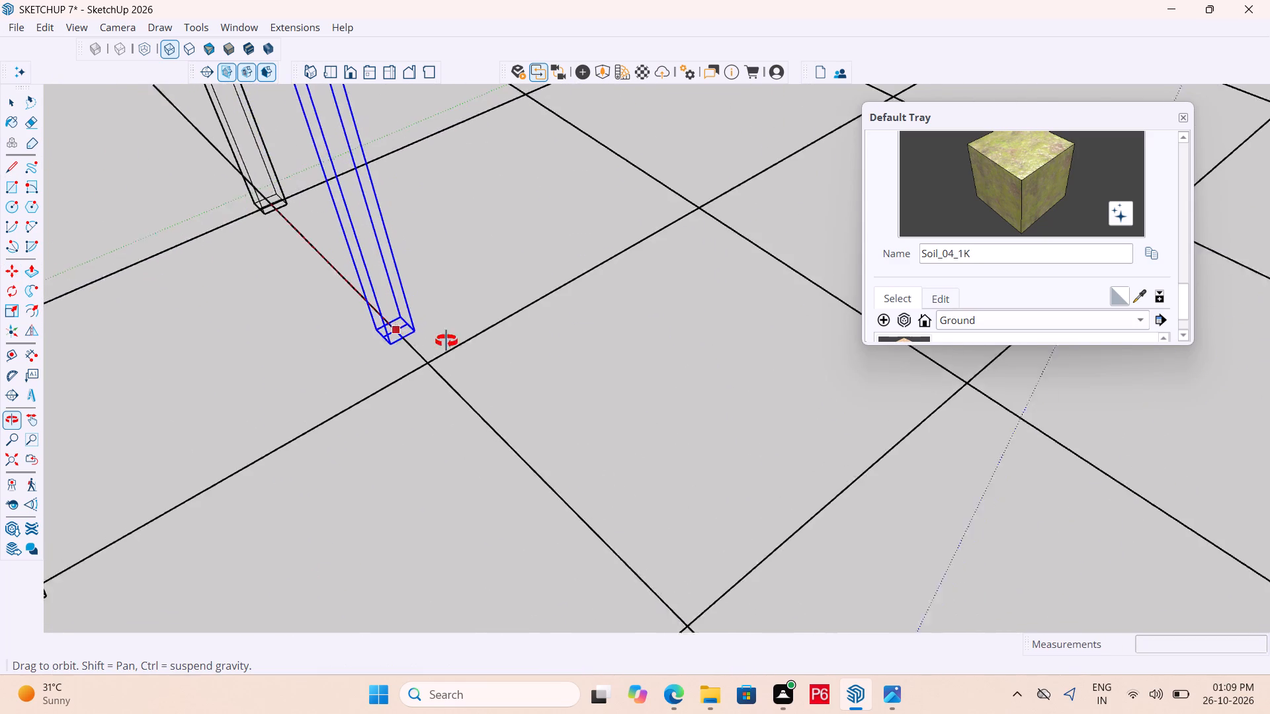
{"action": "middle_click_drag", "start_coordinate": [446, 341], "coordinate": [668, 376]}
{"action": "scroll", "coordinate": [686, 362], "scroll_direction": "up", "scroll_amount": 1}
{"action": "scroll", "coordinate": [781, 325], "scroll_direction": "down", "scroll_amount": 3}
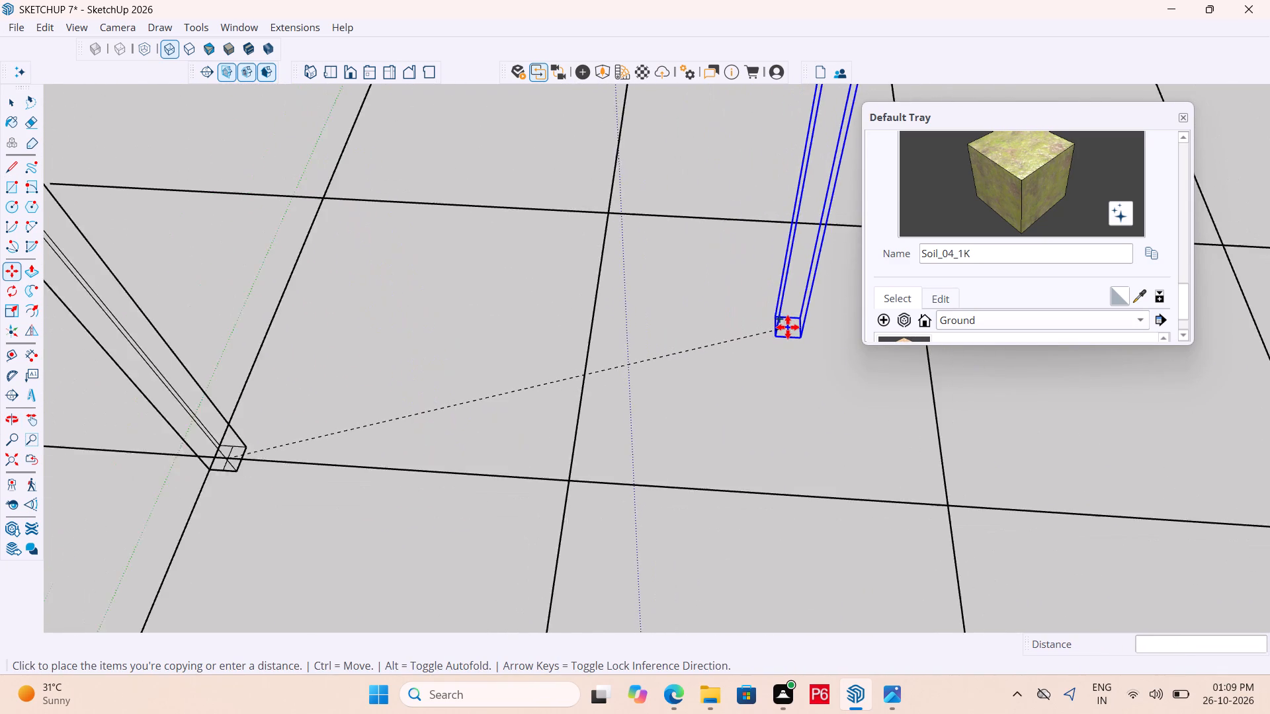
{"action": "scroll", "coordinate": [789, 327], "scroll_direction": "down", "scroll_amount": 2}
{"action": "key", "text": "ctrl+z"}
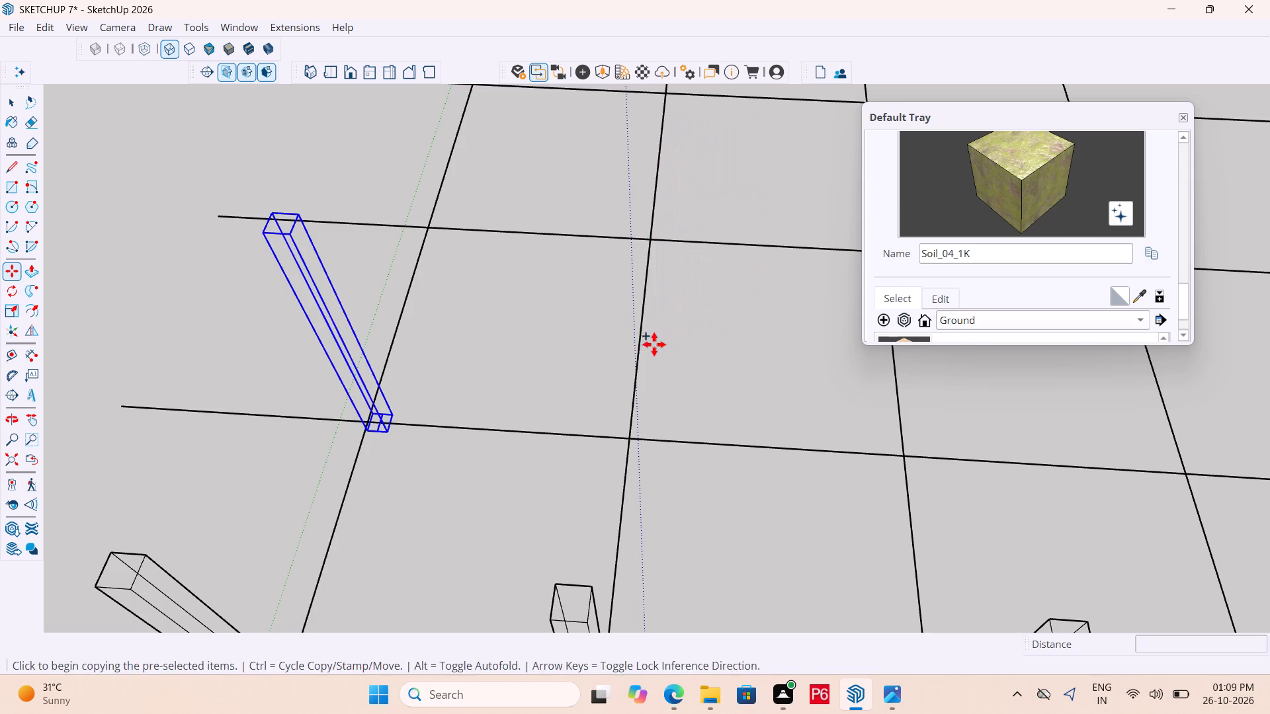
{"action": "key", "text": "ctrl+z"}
Move the off-centre end column on the grid line nearest the green axis by its base centre onto the grid line intersection.
{"action": "scroll", "coordinate": [538, 300], "scroll_direction": "down", "scroll_amount": 5}
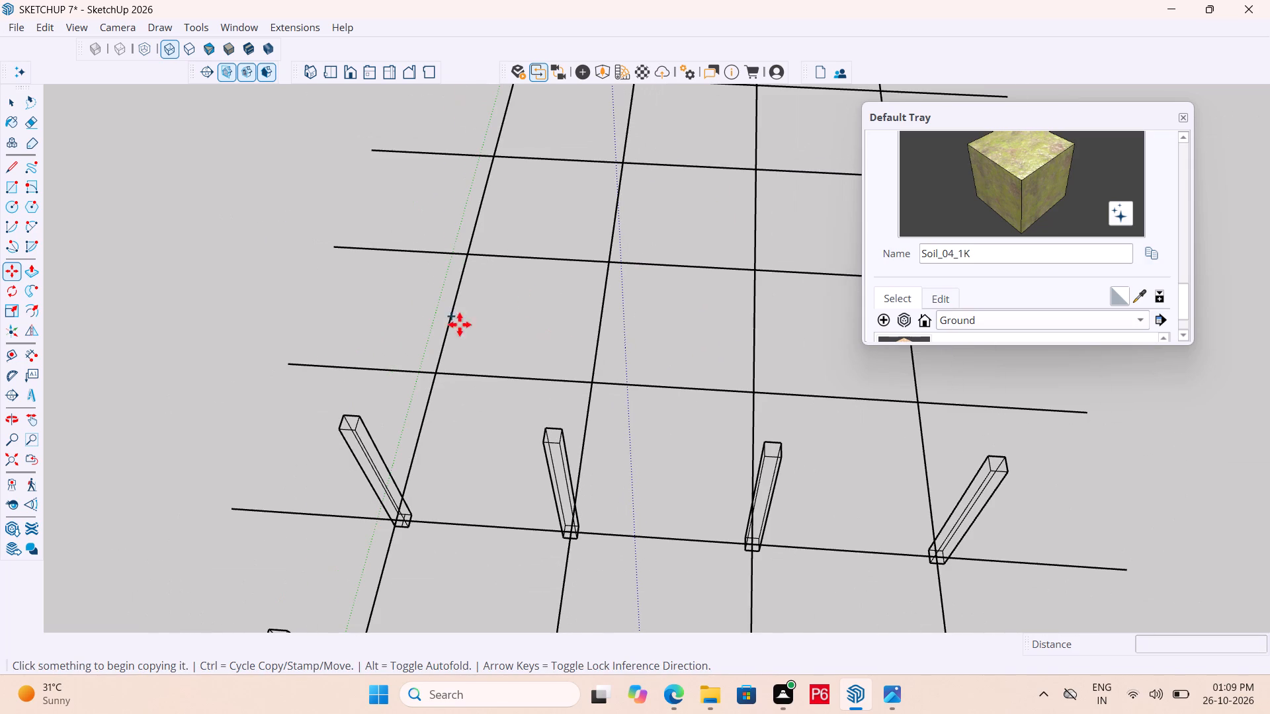
{"action": "scroll", "coordinate": [418, 524], "scroll_direction": "up", "scroll_amount": 15}
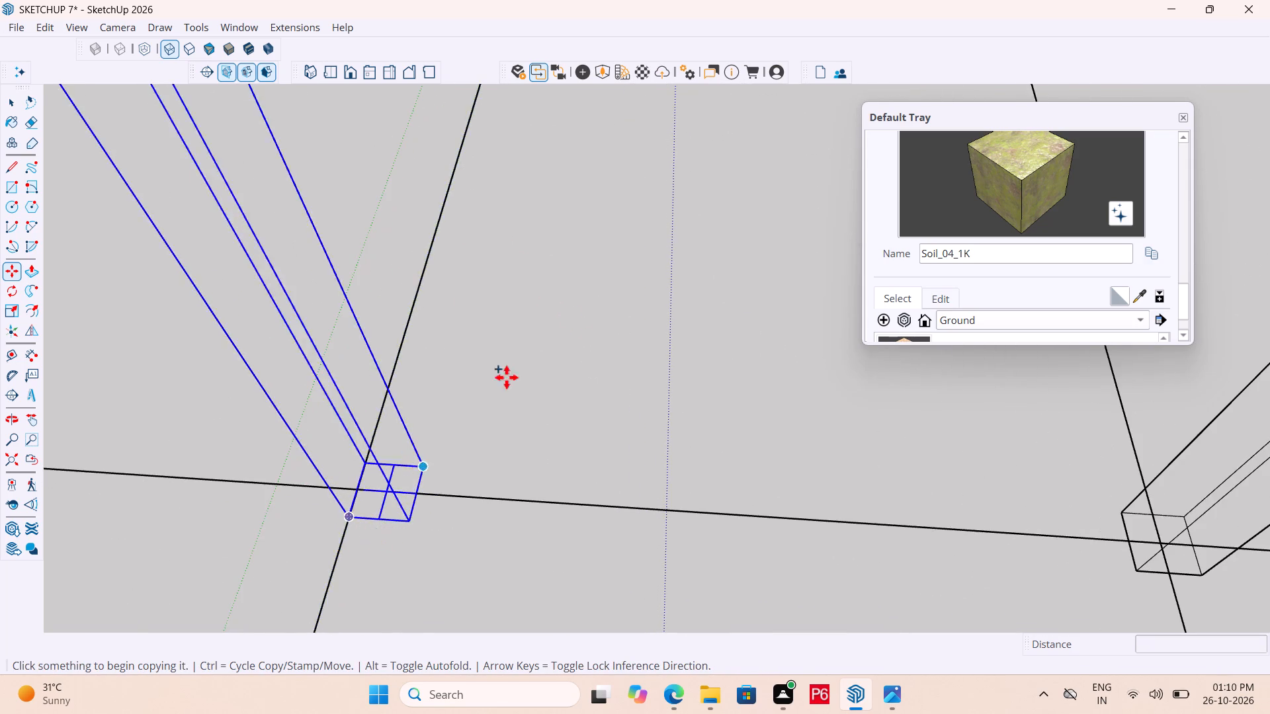
{"action": "scroll", "coordinate": [575, 321], "scroll_direction": "down", "scroll_amount": 7}
{"action": "scroll", "coordinate": [492, 252], "scroll_direction": "down", "scroll_amount": 6}
{"action": "scroll", "coordinate": [454, 463], "scroll_direction": "up", "scroll_amount": 8}
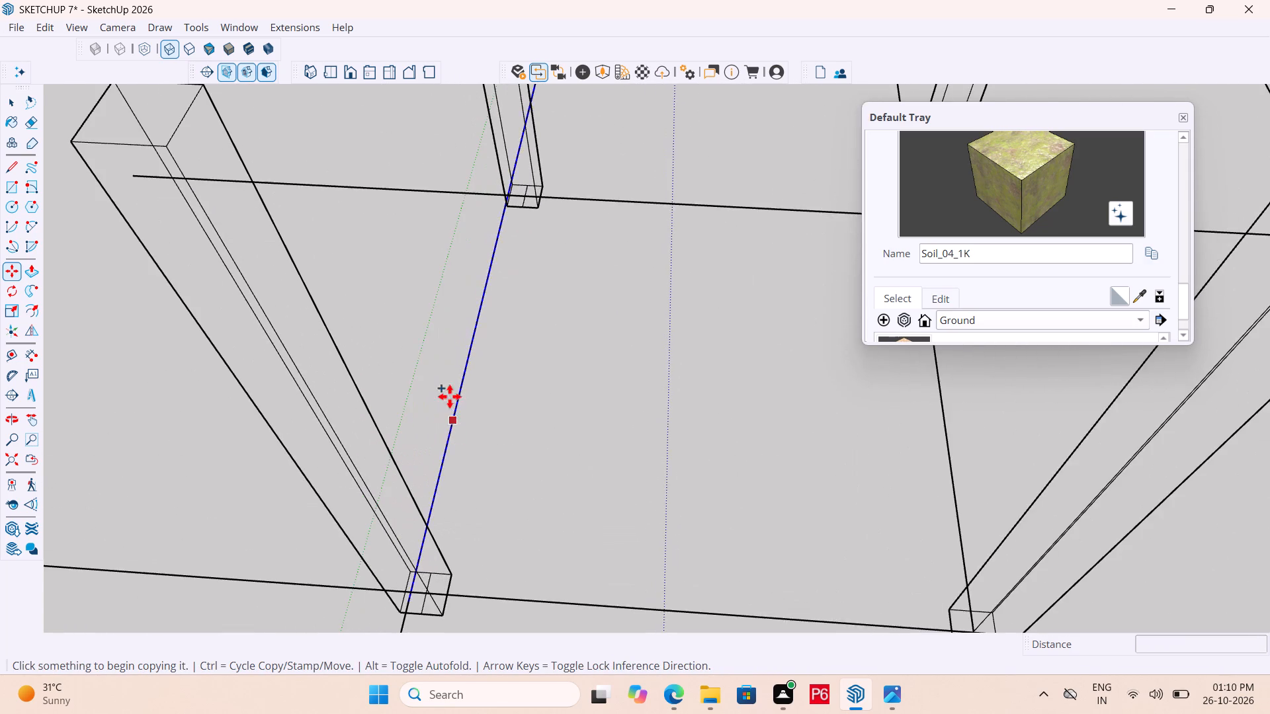
{"action": "scroll", "coordinate": [430, 357], "scroll_direction": "down", "scroll_amount": 8}
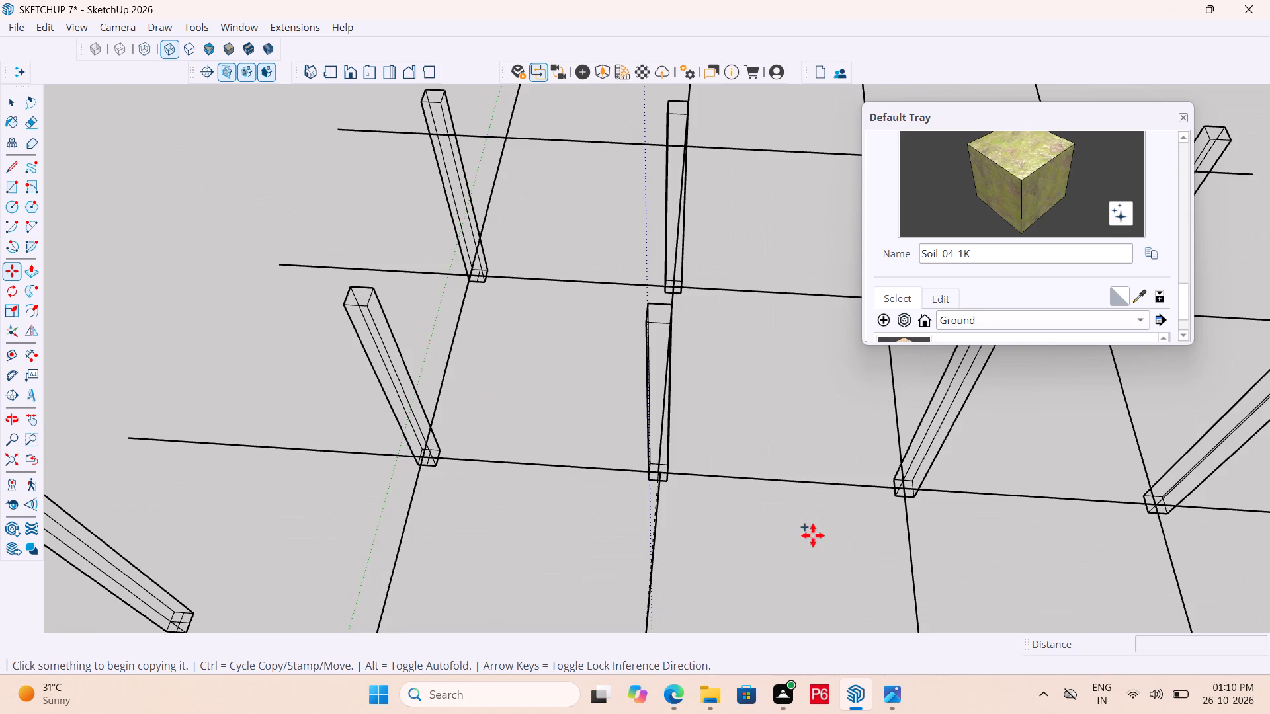
{"action": "scroll", "coordinate": [800, 532], "scroll_direction": "up", "scroll_amount": 7}
{"action": "scroll", "coordinate": [740, 513], "scroll_direction": "down", "scroll_amount": 2}
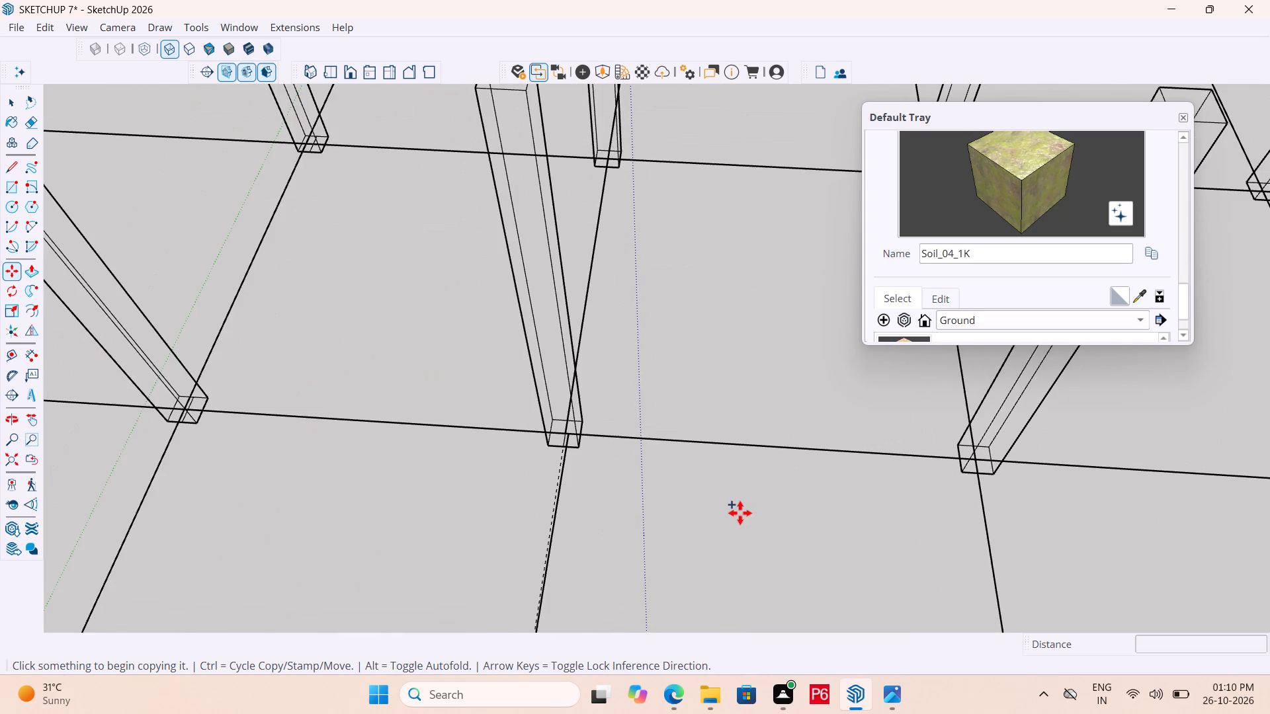
{"action": "scroll", "coordinate": [740, 513], "scroll_direction": "down", "scroll_amount": 5}
{"action": "scroll", "coordinate": [412, 511], "scroll_direction": "up", "scroll_amount": 20}
{"action": "scroll", "coordinate": [412, 511], "scroll_direction": "up", "scroll_amount": 1}
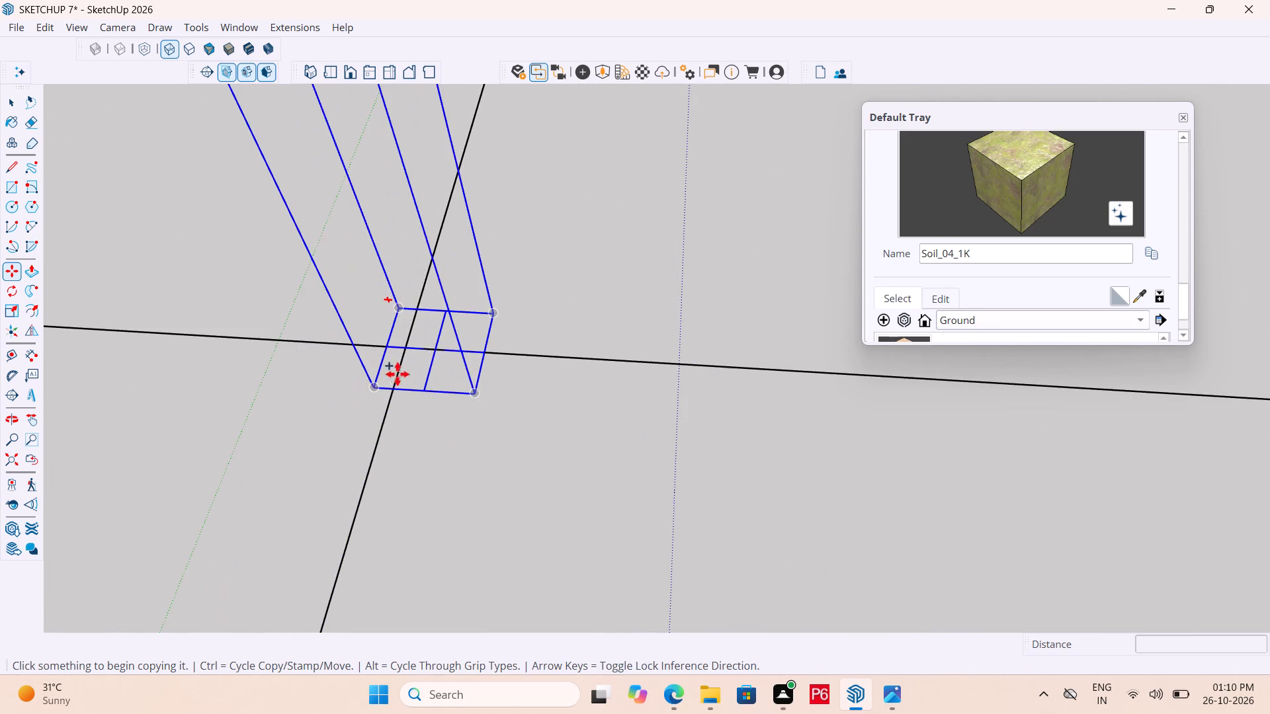
{"action": "left_click", "coordinate": [435, 351]}
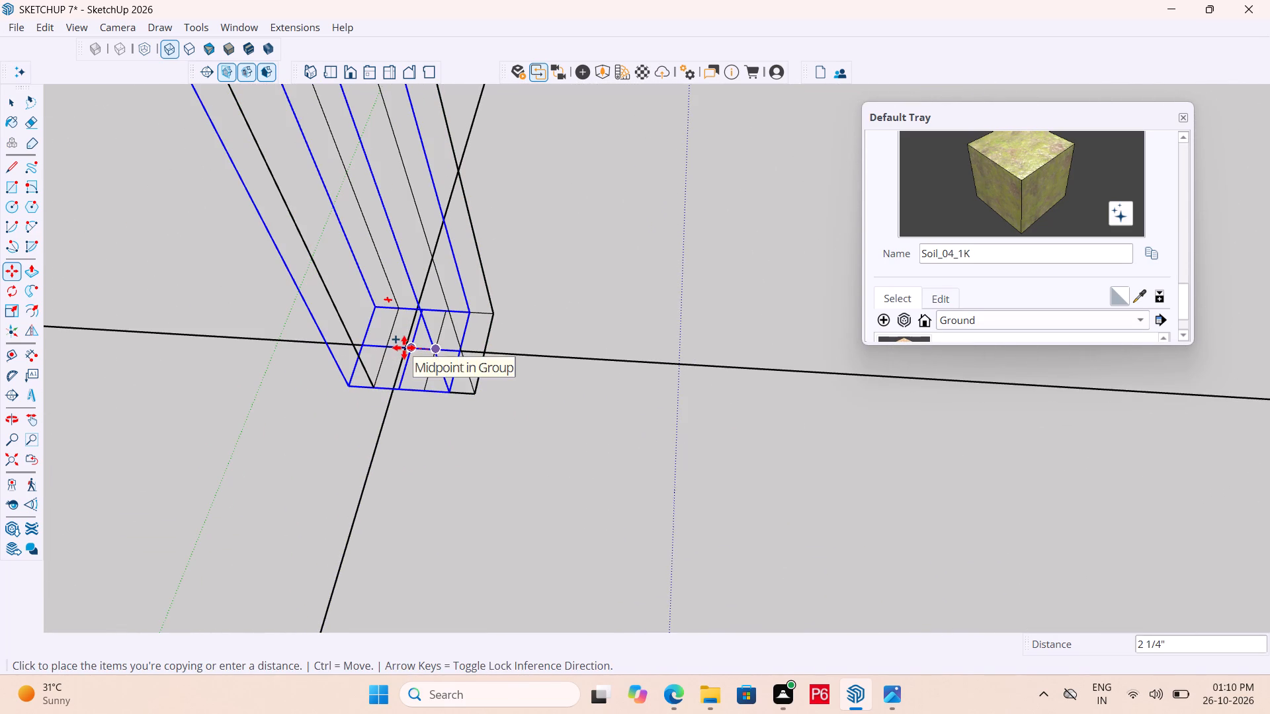
{"action": "scroll", "coordinate": [405, 344], "scroll_direction": "up", "scroll_amount": 6}
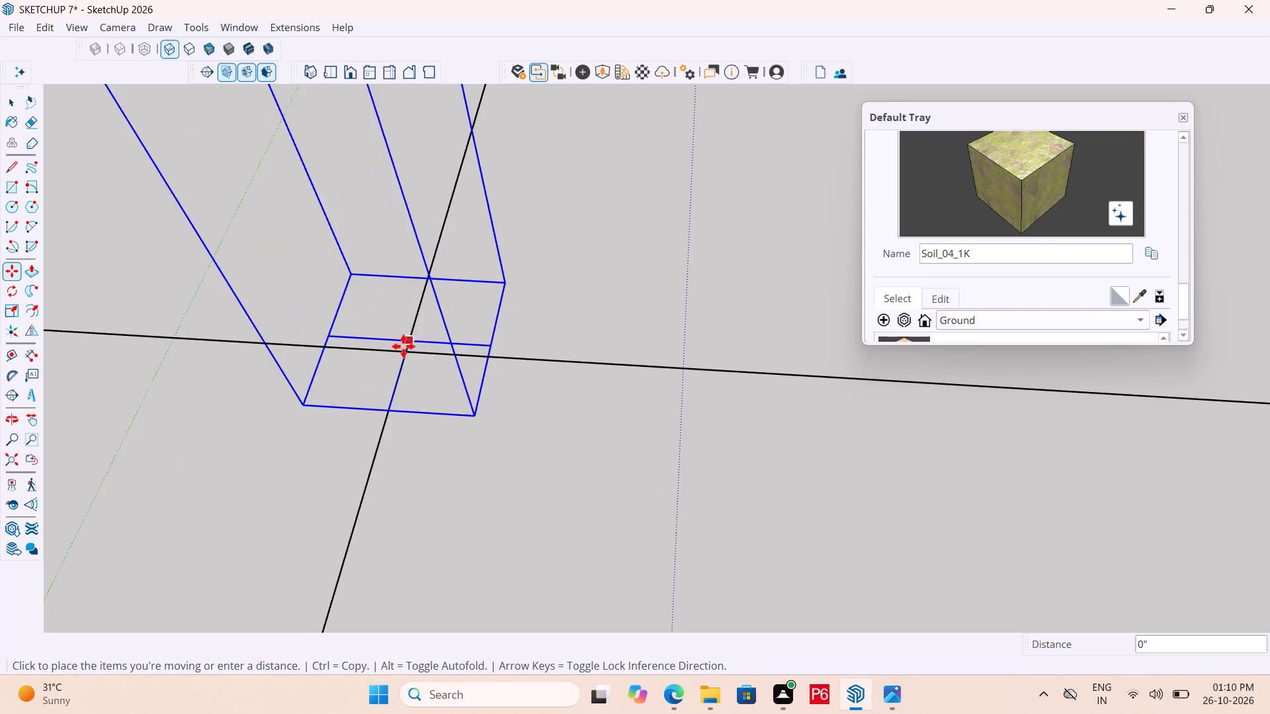
{"action": "scroll", "coordinate": [403, 346], "scroll_direction": "up", "scroll_amount": 5}
{"action": "left_click", "coordinate": [406, 360]}
{"action": "scroll", "coordinate": [441, 381], "scroll_direction": "down", "scroll_amount": 10}
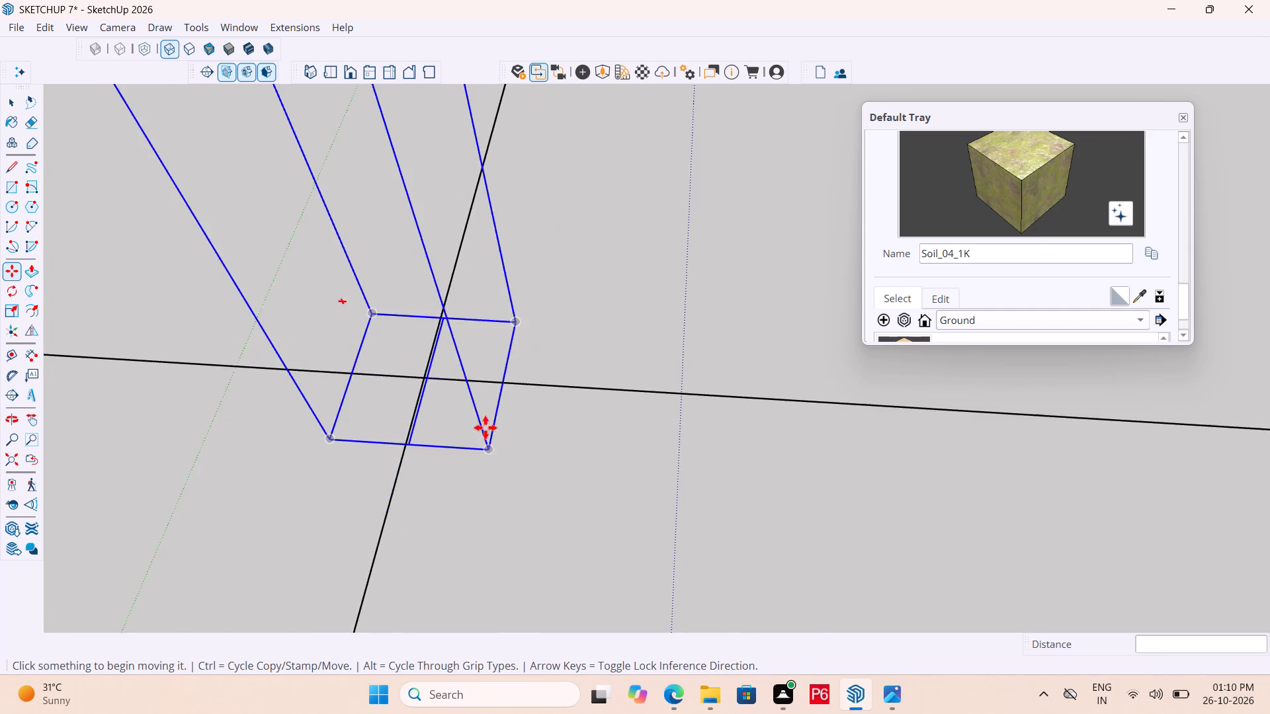
Check the corrected end column's base against the grid intersection and save the model.
{"action": "scroll", "coordinate": [486, 428], "scroll_direction": "down", "scroll_amount": 6}
{"action": "middle_click_drag", "start_coordinate": [441, 438], "coordinate": [738, 112]}
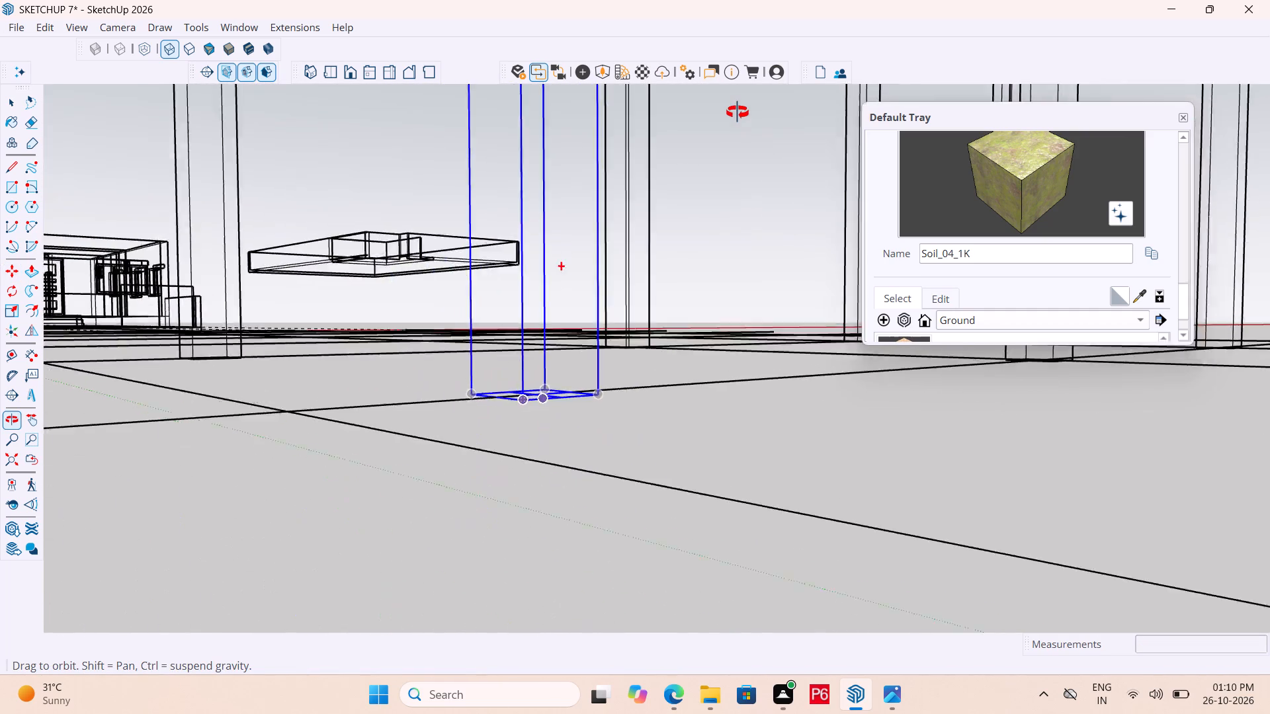
{"action": "middle_click_drag", "start_coordinate": [738, 112], "coordinate": [634, 151]}
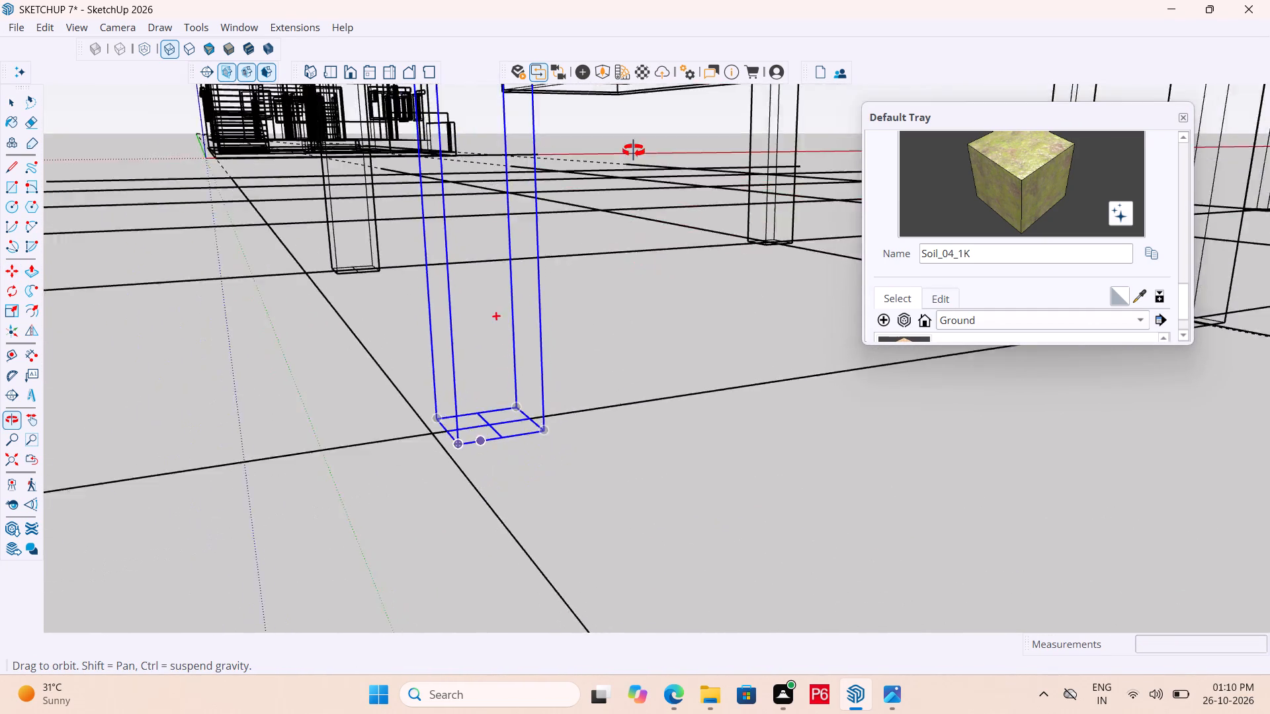
{"action": "middle_click_drag", "start_coordinate": [634, 151], "coordinate": [636, 104]}
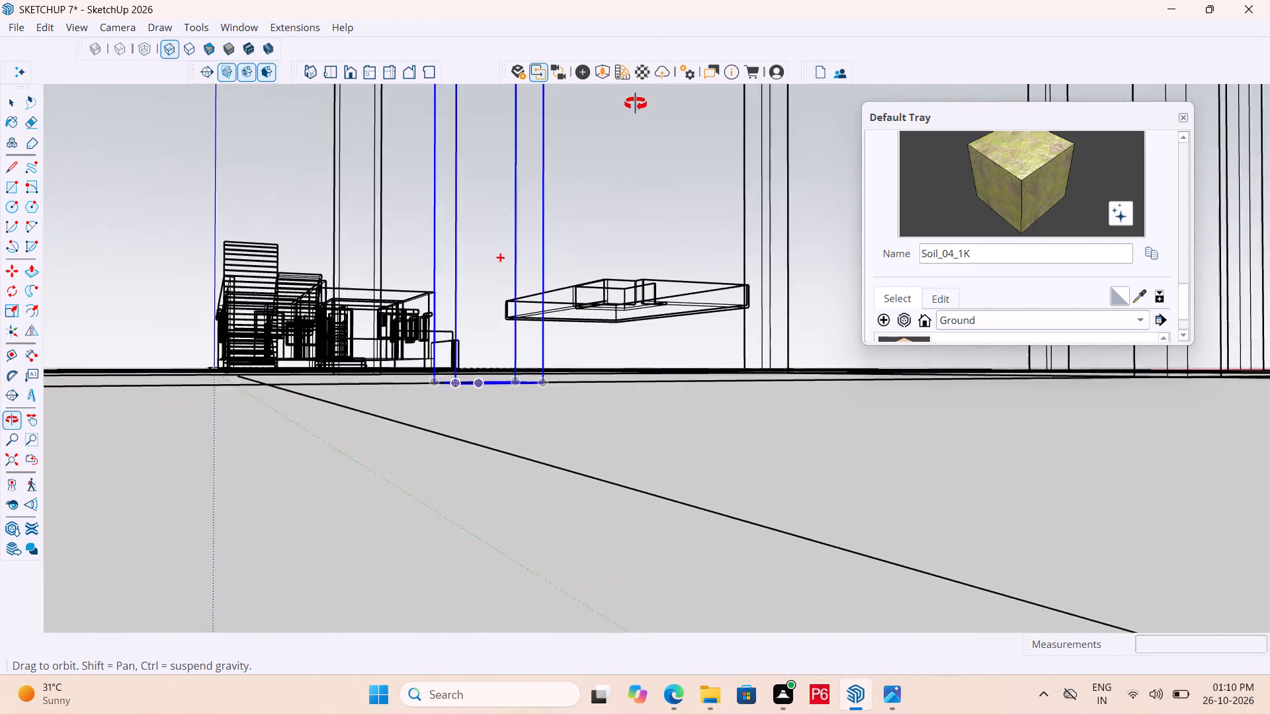
{"action": "middle_click_drag", "start_coordinate": [636, 104], "coordinate": [505, 270]}
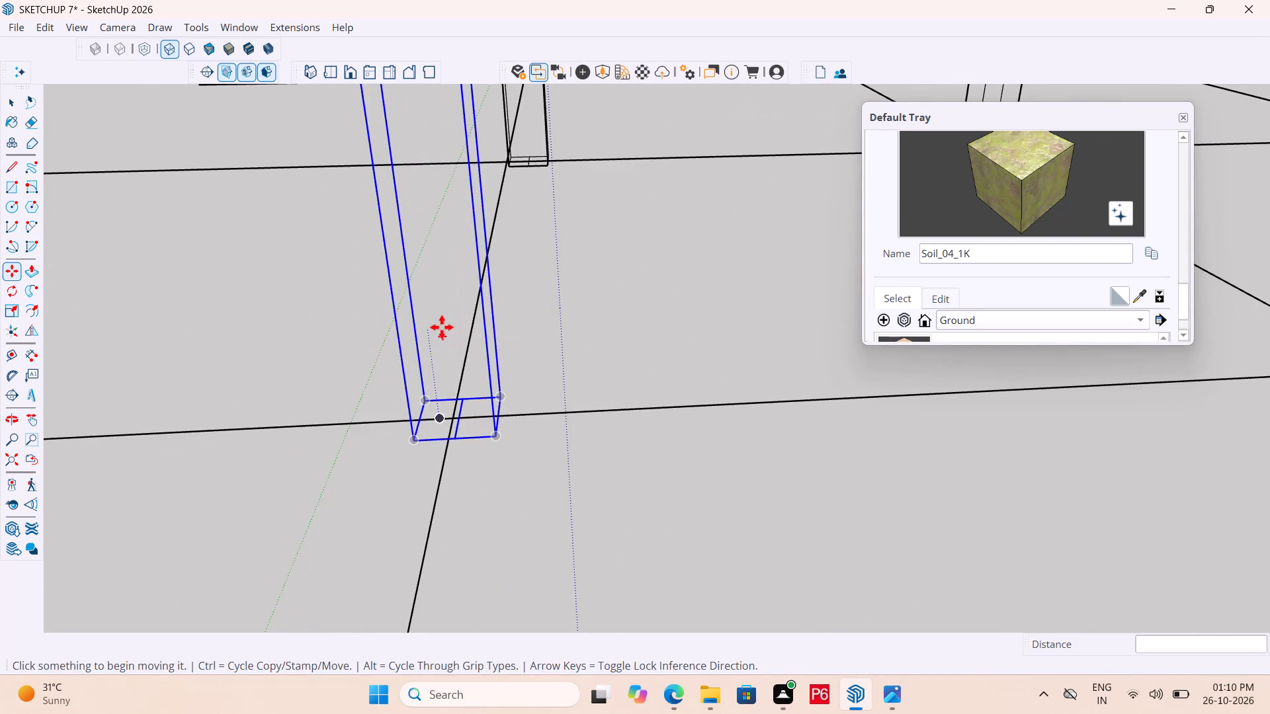
{"action": "scroll", "coordinate": [328, 318], "scroll_direction": "down", "scroll_amount": 7, "text": "ctrl"}
{"action": "key", "text": "ctrl+s"}
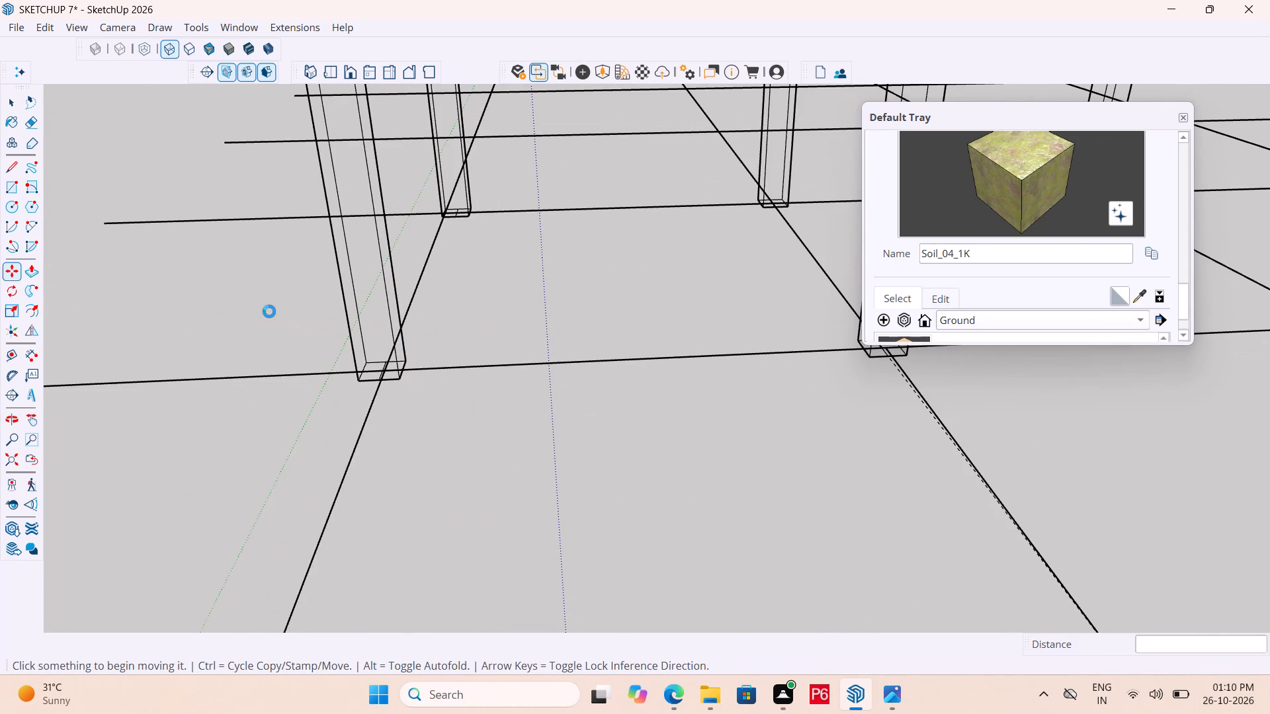
{"action": "key", "text": "ctrl+s"}
{"action": "key", "text": "ctrl+s"}
{"action": "key", "text": "ctrl+s"}
{"action": "key", "text": "ctrl+s"}
{"action": "key", "text": "ctrl+space"}
{"action": "key", "text": "ctrl+s"}
Undo the column copies and placements back to the single column standing beside the grid.
{"action": "key", "text": "ctrl+z"}
{"action": "key", "text": "ctrl+z"}
{"action": "key", "text": "ctrl+z"}
{"action": "key", "text": "ctrl+z"}
{"action": "key", "text": "ctrl+z"}
{"action": "key", "text": "ctrl+z"}
{"action": "key", "text": "ctrl+z"}
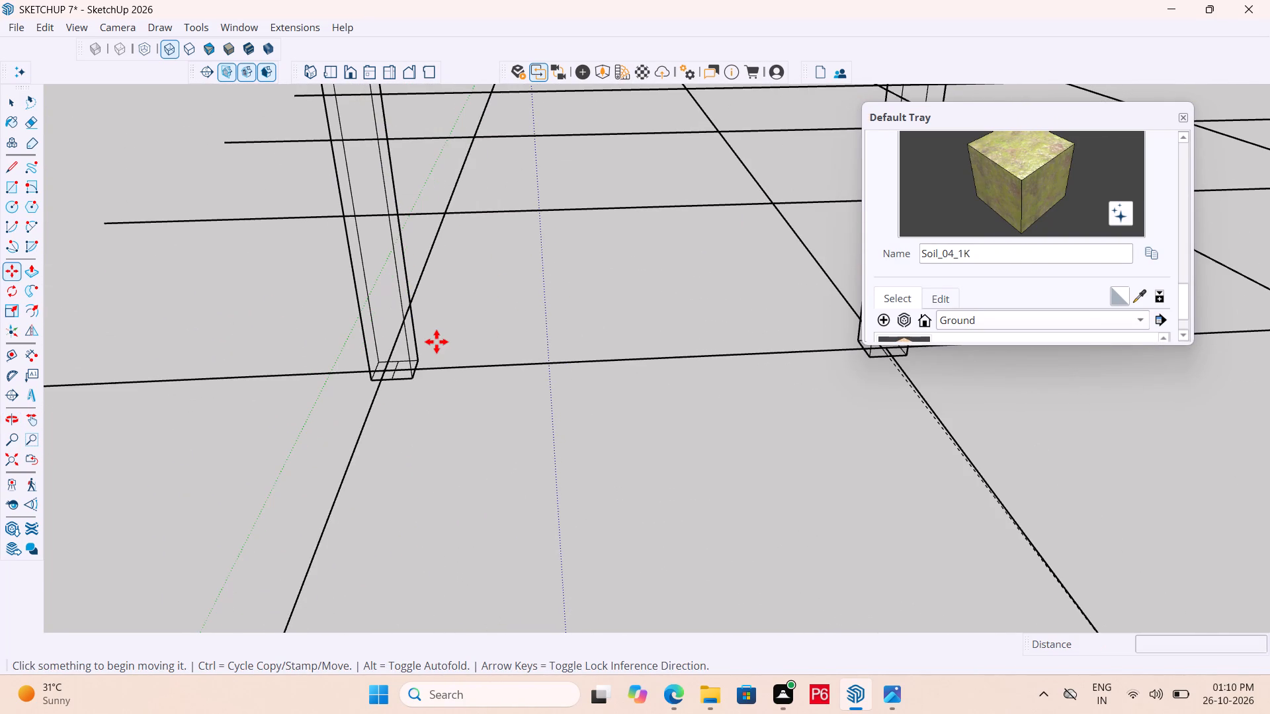
{"action": "key", "text": "ctrl+z"}
{"action": "key", "text": "ctrl+z"}
Examine the bare grid lines running toward the house from near ground level.
{"action": "scroll", "coordinate": [499, 354], "scroll_direction": "down", "scroll_amount": 8}
{"action": "scroll", "coordinate": [558, 336], "scroll_direction": "down", "scroll_amount": 8}
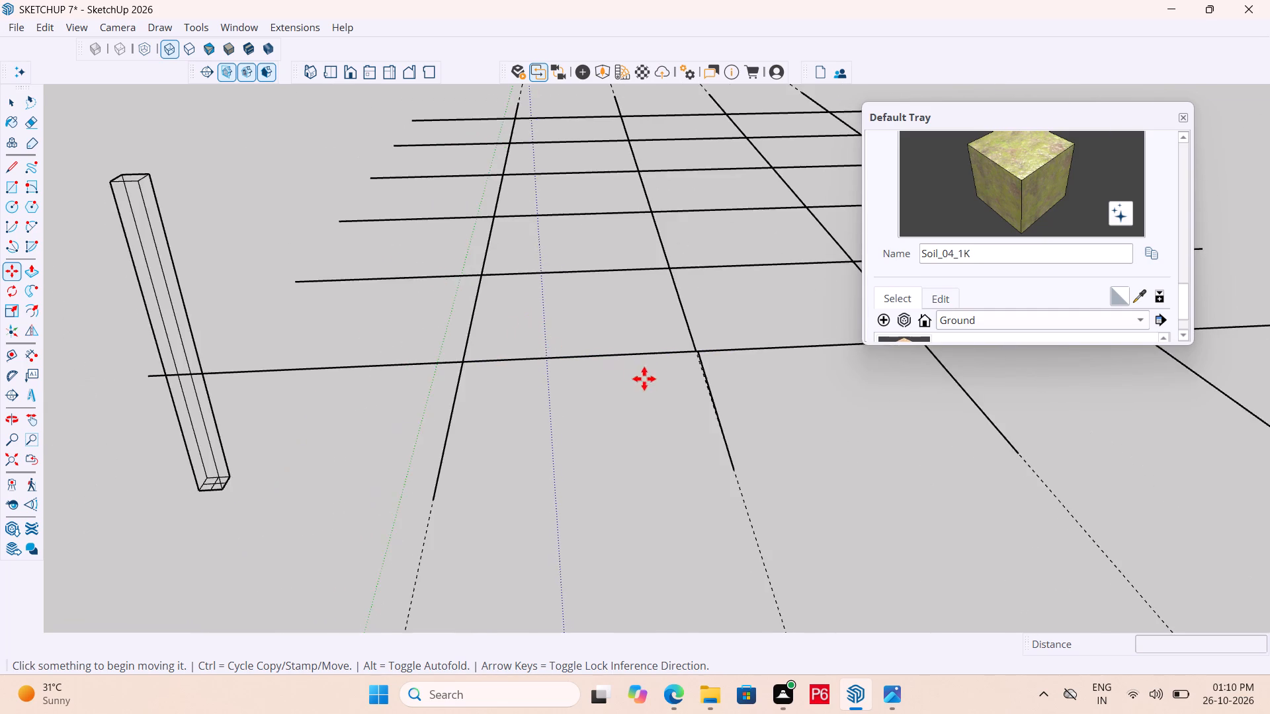
{"action": "middle_click_drag", "start_coordinate": [644, 379], "coordinate": [490, 312]}
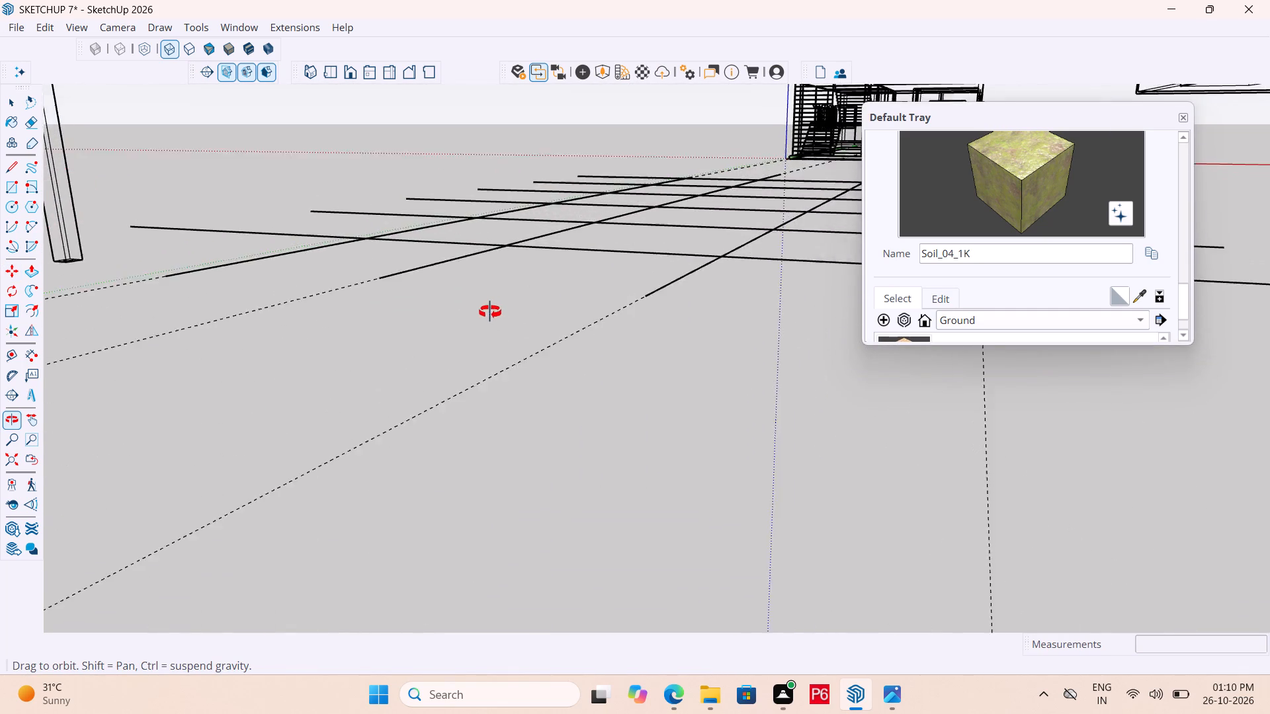
{"action": "middle_click_drag", "start_coordinate": [490, 312], "coordinate": [585, 272]}
{"action": "scroll", "coordinate": [585, 272], "scroll_direction": "up", "scroll_amount": 1}
{"action": "middle_click_drag", "start_coordinate": [582, 257], "coordinate": [580, 247]}
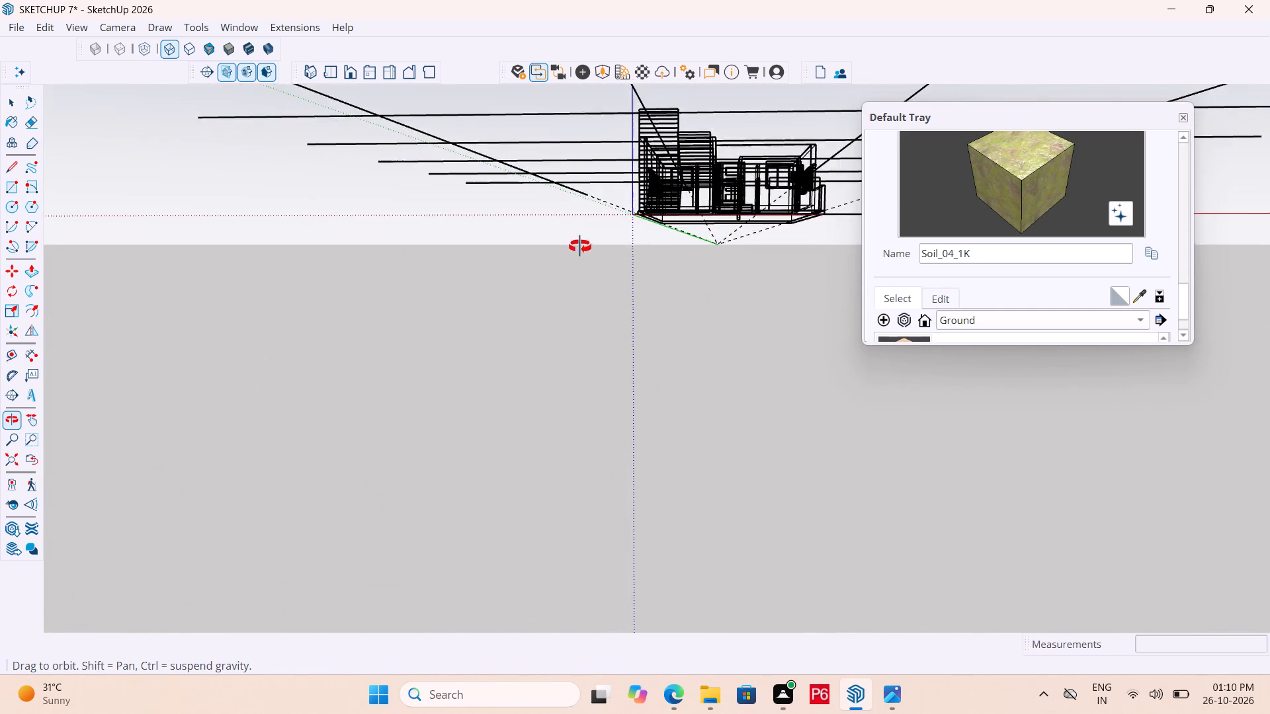
{"action": "middle_click_drag", "start_coordinate": [580, 247], "coordinate": [587, 266]}
{"action": "scroll", "coordinate": [461, 267], "scroll_direction": "up", "scroll_amount": 9}
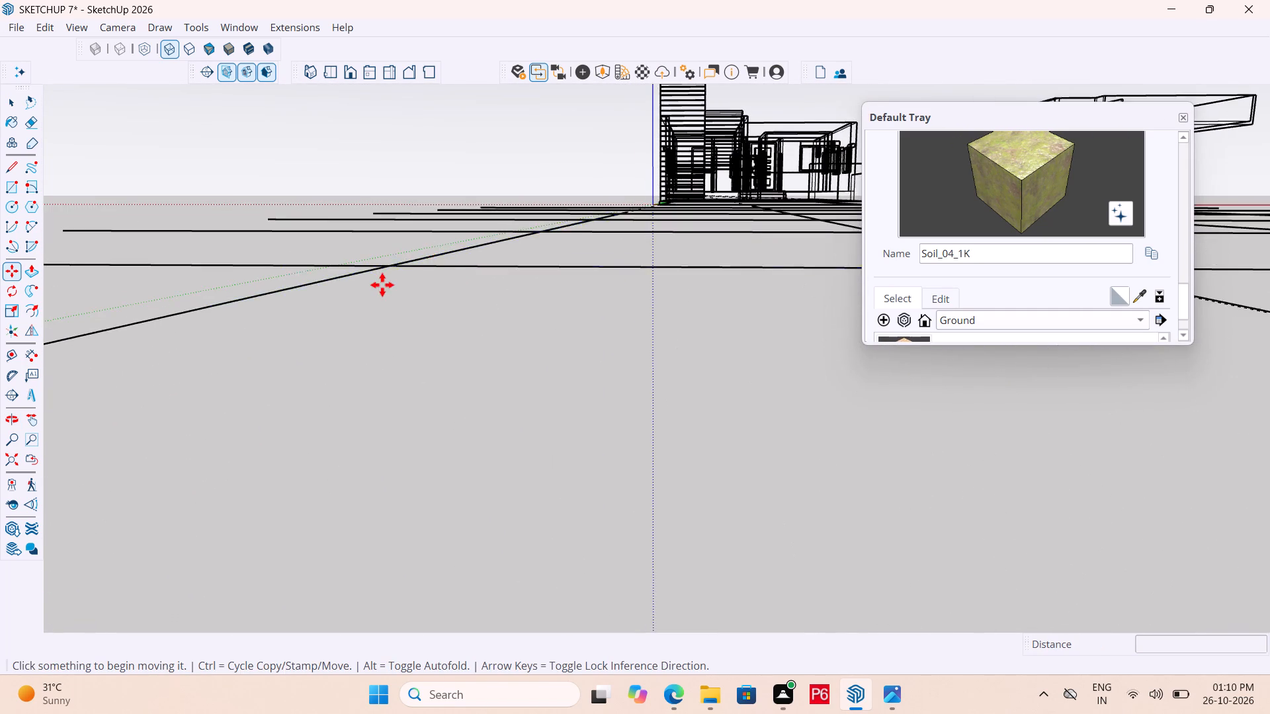
{"action": "scroll", "coordinate": [382, 285], "scroll_direction": "up", "scroll_amount": 12}
{"action": "scroll", "coordinate": [433, 253], "scroll_direction": "up", "scroll_amount": 2}
{"action": "middle_click_drag", "start_coordinate": [433, 253], "coordinate": [432, 253]}
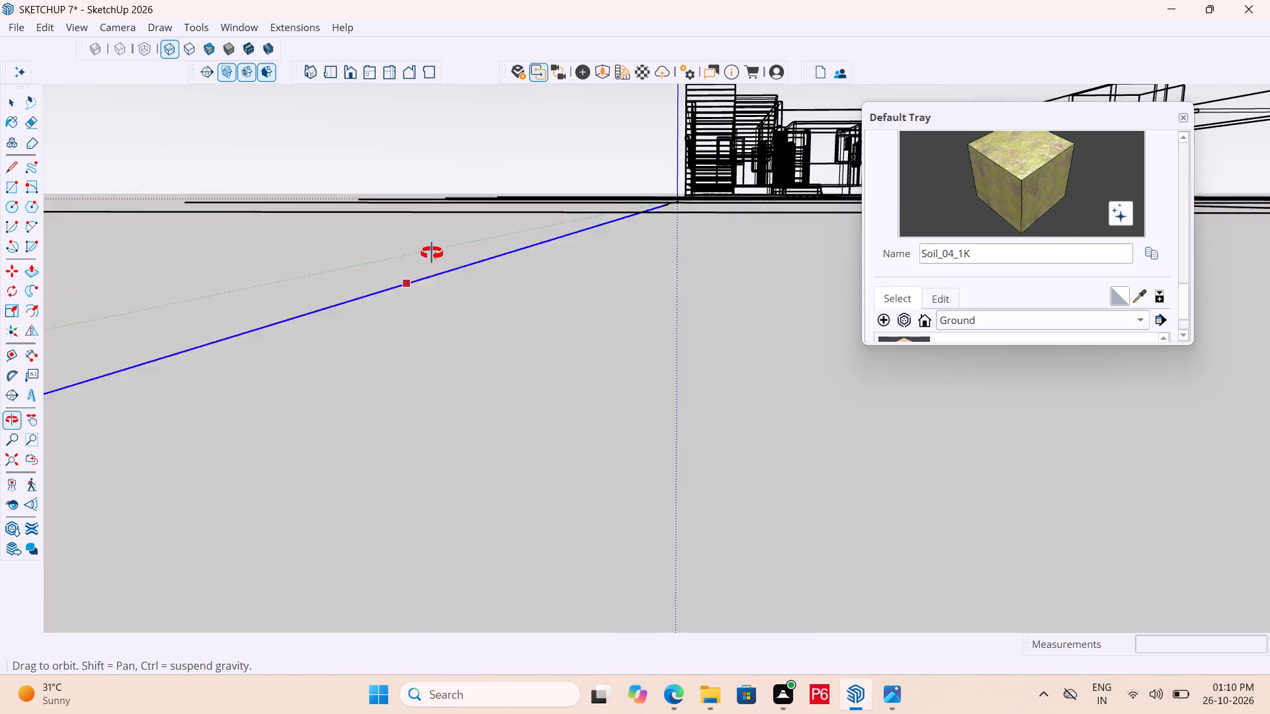
{"action": "middle_click_drag", "start_coordinate": [432, 253], "coordinate": [433, 249]}
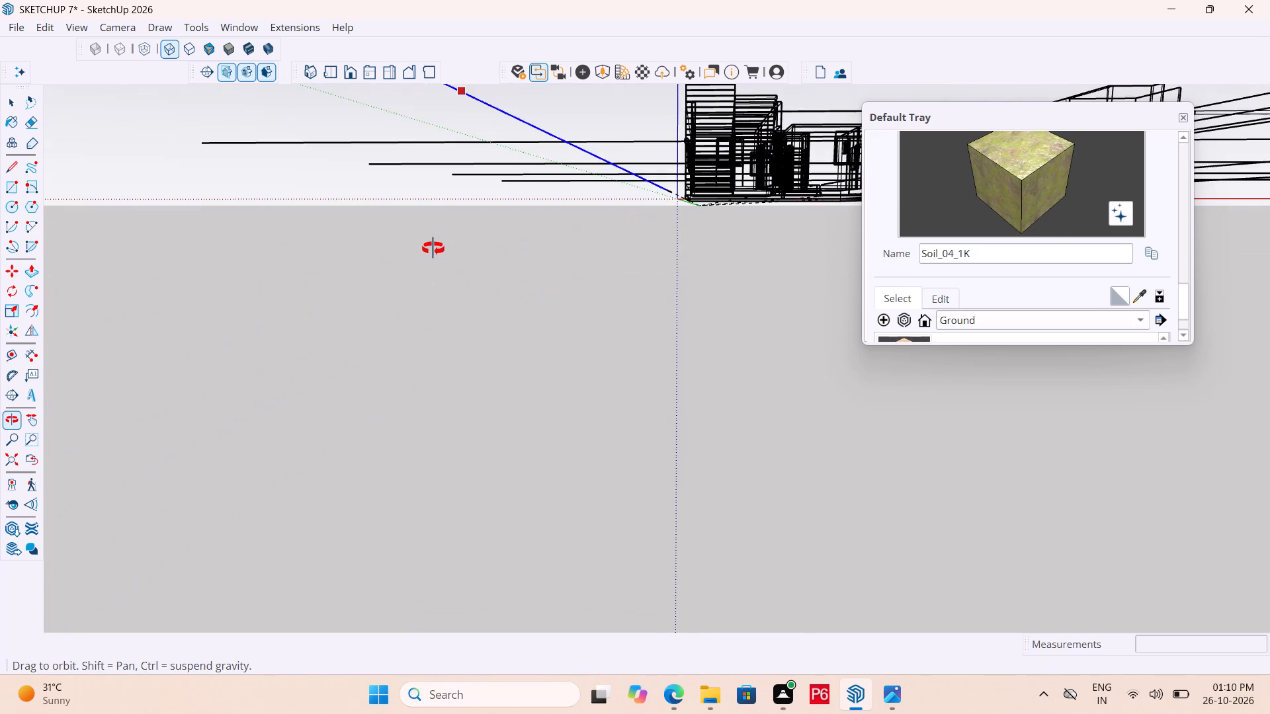
{"action": "middle_click_drag", "start_coordinate": [433, 249], "coordinate": [421, 276]}
{"action": "scroll", "coordinate": [442, 221], "scroll_direction": "down", "scroll_amount": 7}
Save the model with the cleared grid.
{"action": "key", "text": "ctrl+s"}
{"action": "key", "text": "ctrl+s"}
{"action": "key", "text": "ctrl+s"}
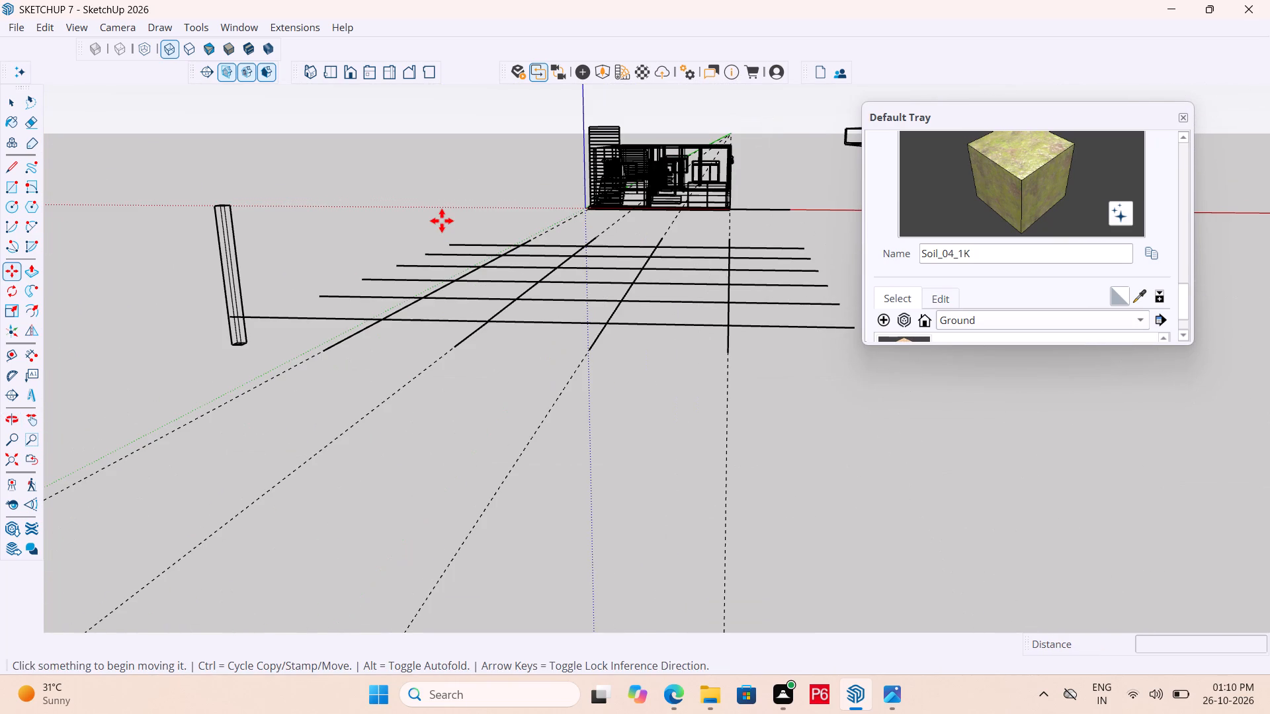
{"action": "key", "text": "ctrl+s"}
Delete the short ends of the four long grid lines that project past the cross line nearest the house.
{"action": "middle_click_drag", "start_coordinate": [453, 274], "coordinate": [381, 368]}
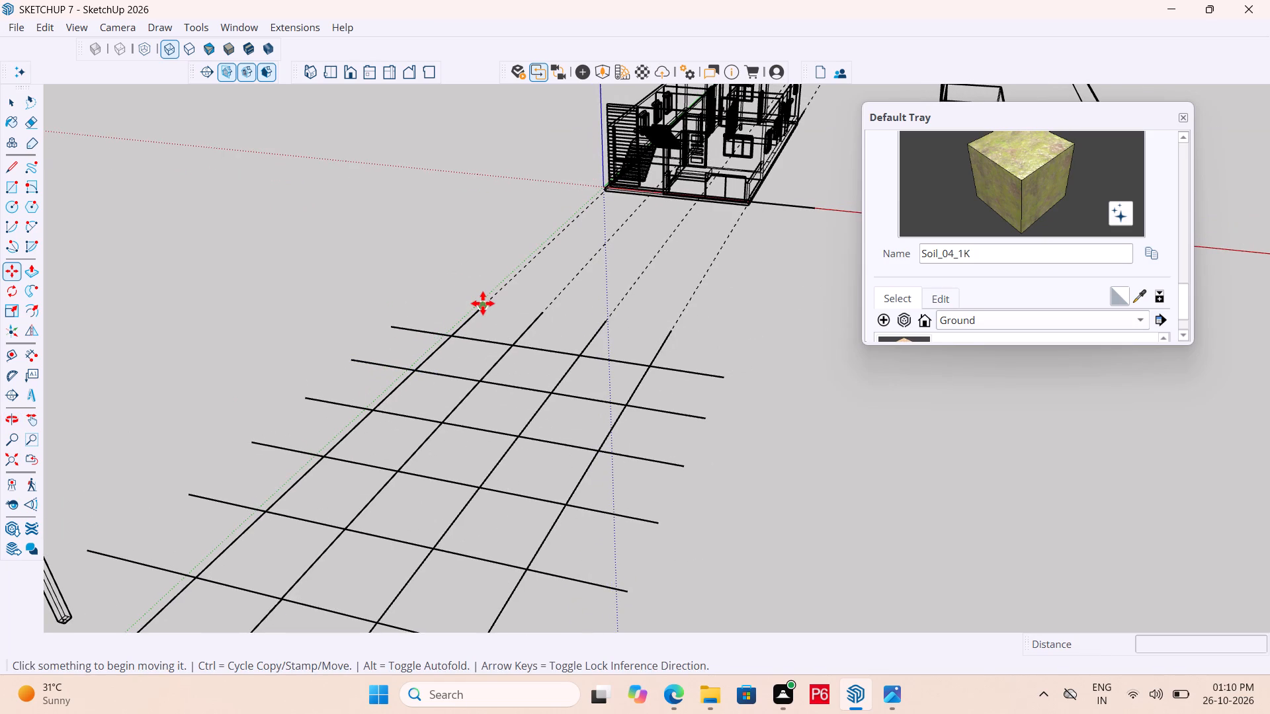
{"action": "key", "text": "space"}
{"action": "left_click", "coordinate": [476, 307]}
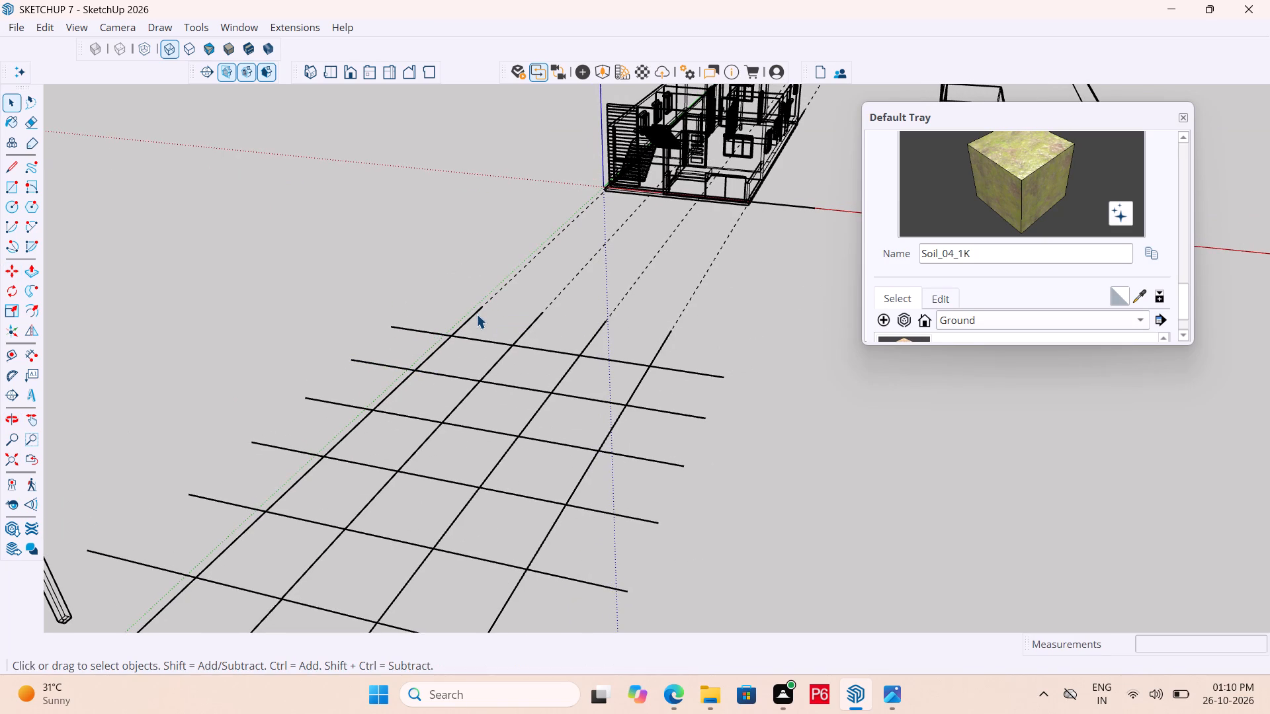
{"action": "left_click", "coordinate": [476, 314]}
{"action": "key", "text": "Delete"}
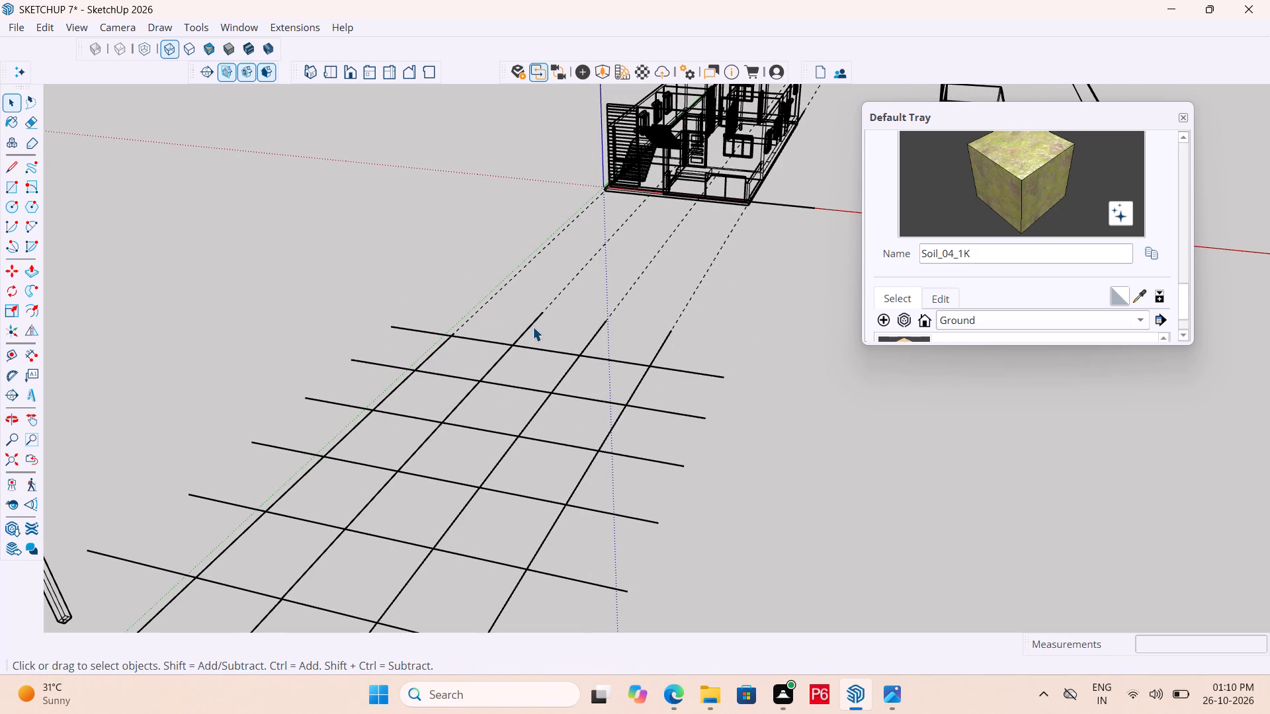
{"action": "left_click", "coordinate": [522, 330]}
{"action": "left_click", "coordinate": [527, 331]}
{"action": "key", "text": "Delete"}
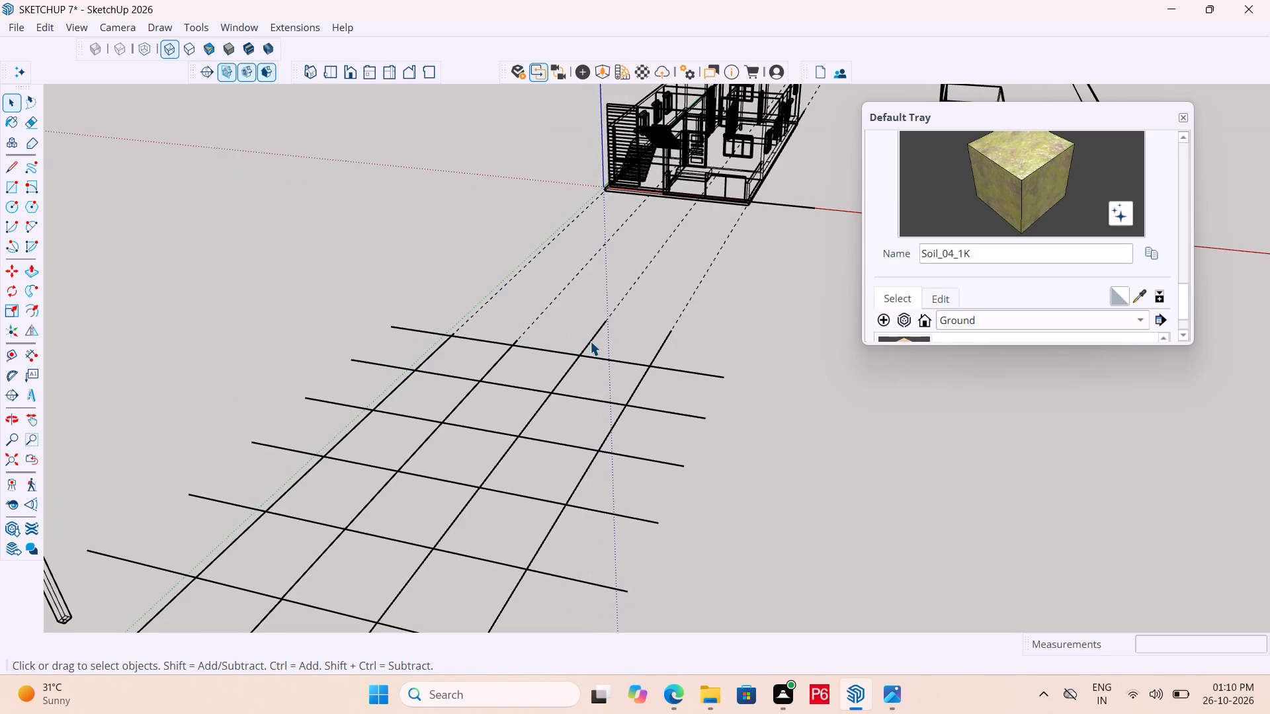
{"action": "left_click", "coordinate": [590, 341]}
{"action": "key", "text": "Delete"}
{"action": "left_click", "coordinate": [654, 358]}
{"action": "key", "text": "Delete"}
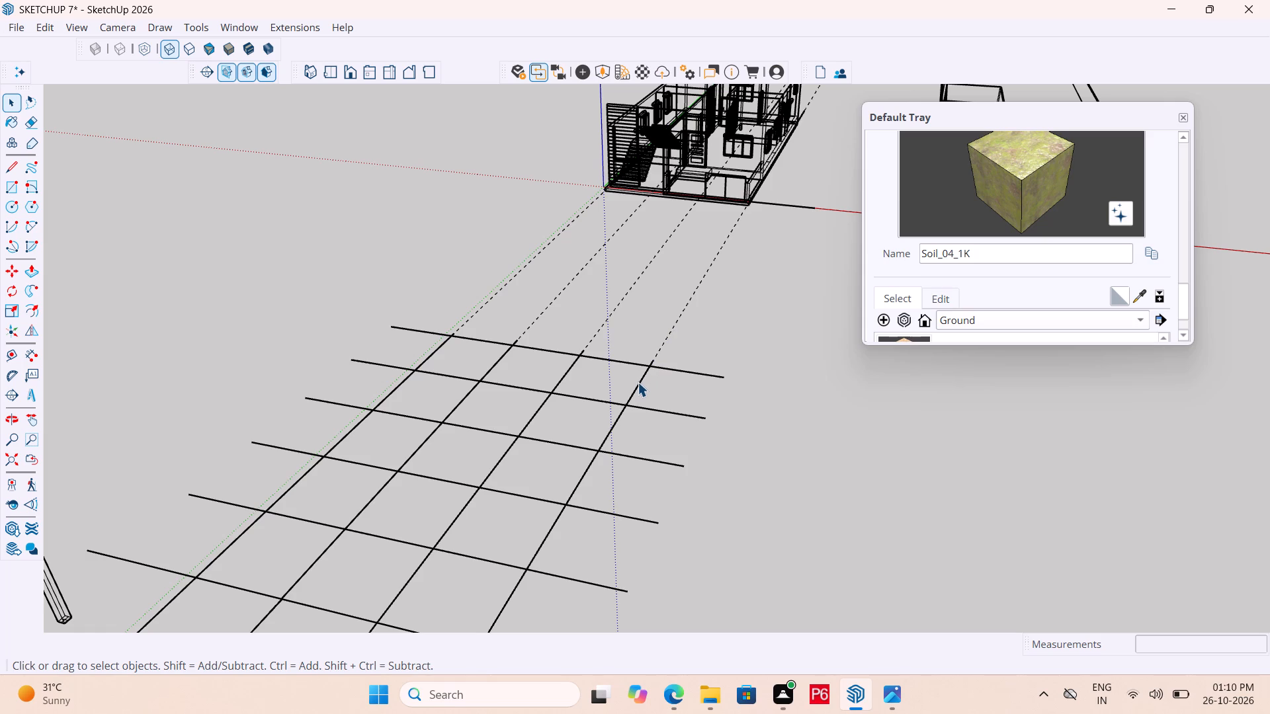
Erase the long grid line farthest from the green axis across all bays, together with its dashed guide.
{"action": "left_click", "coordinate": [638, 382]}
{"action": "key", "text": "Delete"}
{"action": "scroll", "coordinate": [634, 299], "scroll_direction": "down", "scroll_amount": 3}
{"action": "key", "text": "e"}
{"action": "left_click", "coordinate": [613, 387]}
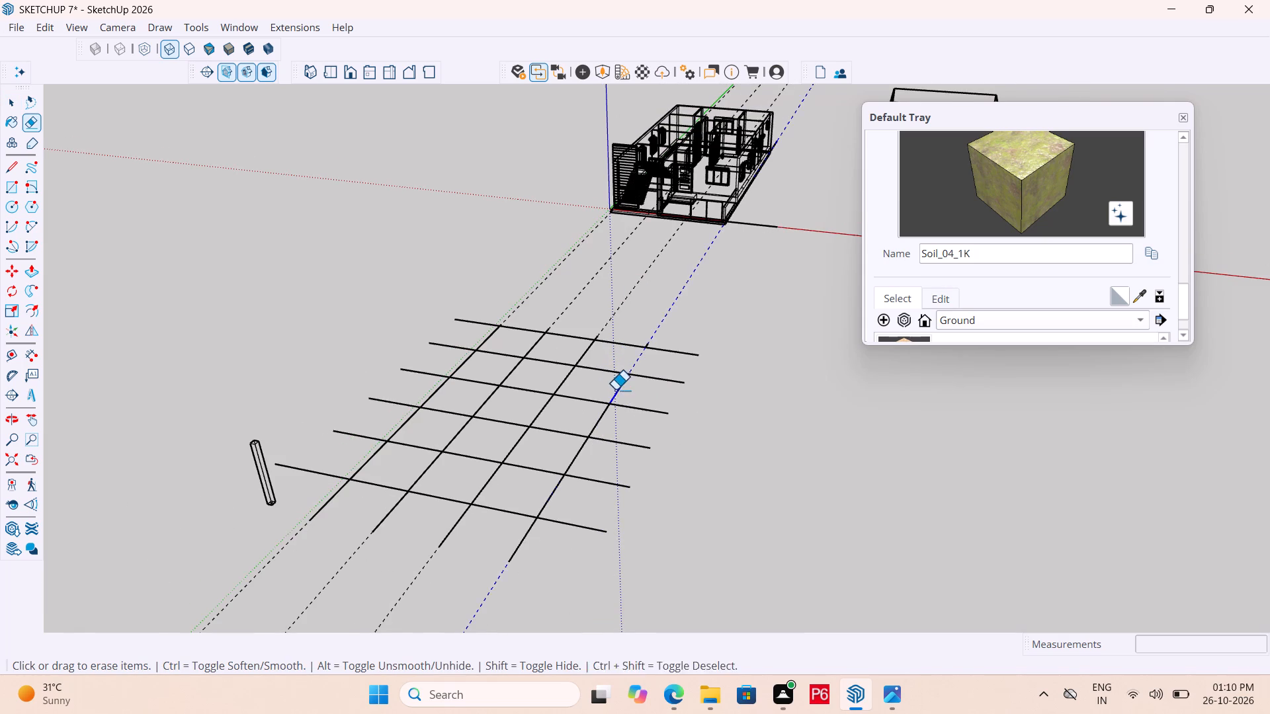
{"action": "left_click", "coordinate": [599, 418]}
{"action": "left_click", "coordinate": [573, 455]}
{"action": "left_click", "coordinate": [542, 497]}
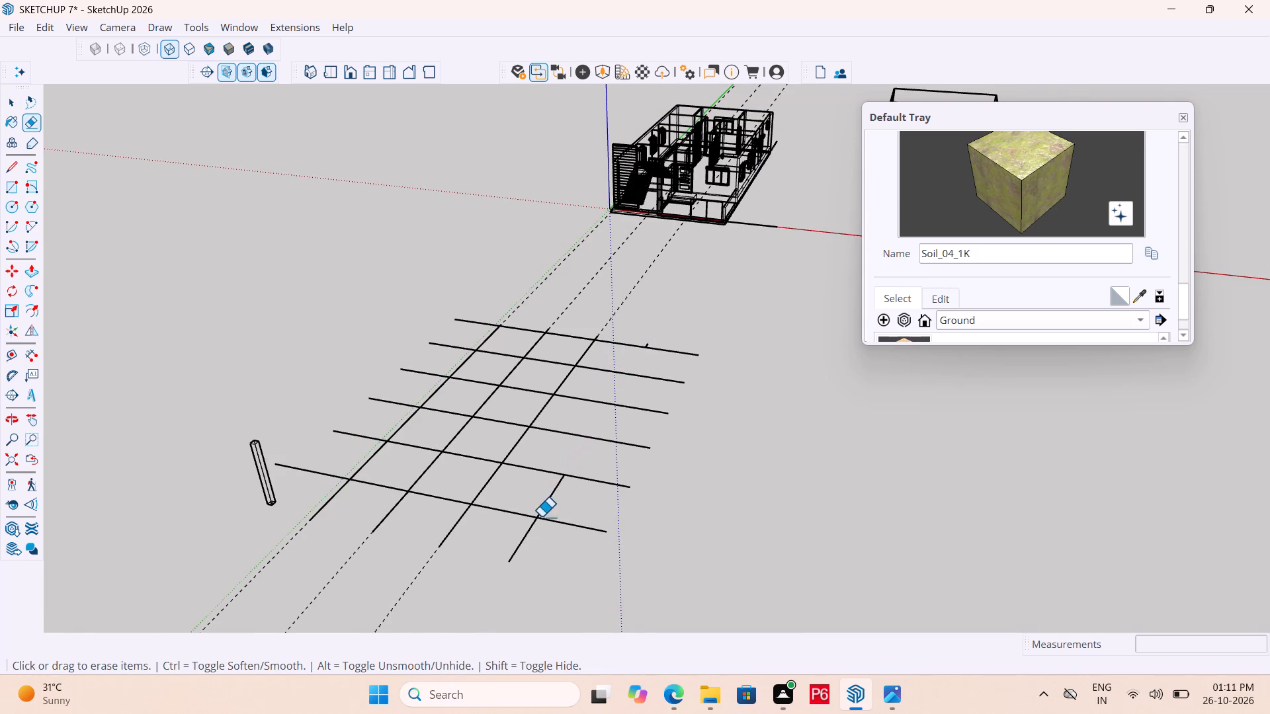
{"action": "left_click_drag", "start_coordinate": [545, 490], "coordinate": [566, 499]}
{"action": "left_click", "coordinate": [566, 499]}
{"action": "left_click_drag", "start_coordinate": [519, 545], "coordinate": [534, 544]}
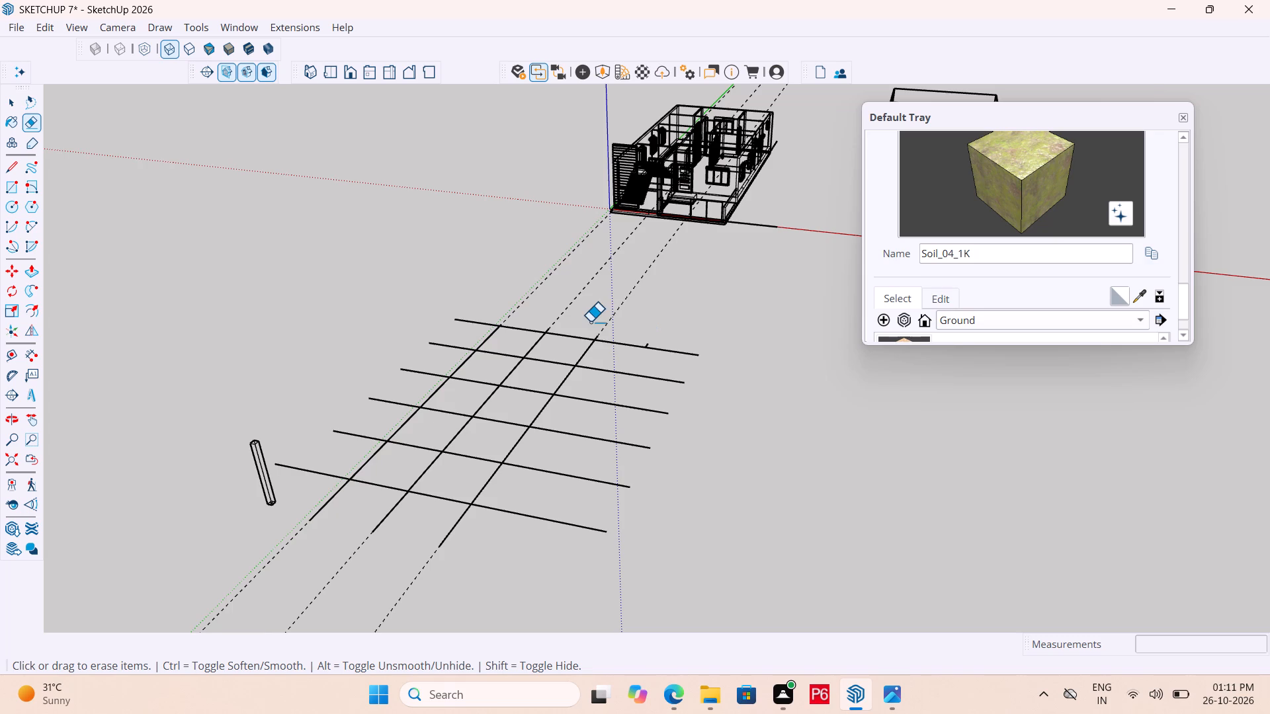
Erase the three remaining dashed guides between the grid and the house.
{"action": "left_click_drag", "start_coordinate": [612, 323], "coordinate": [520, 272]}
Erase the remaining long grid line segments between the two cross lines nearest the house.
{"action": "scroll", "coordinate": [607, 363], "scroll_direction": "up", "scroll_amount": 7}
{"action": "left_click_drag", "start_coordinate": [591, 372], "coordinate": [591, 351]}
{"action": "key", "text": "ctrl+z"}
{"action": "left_click_drag", "start_coordinate": [606, 355], "coordinate": [479, 313]}
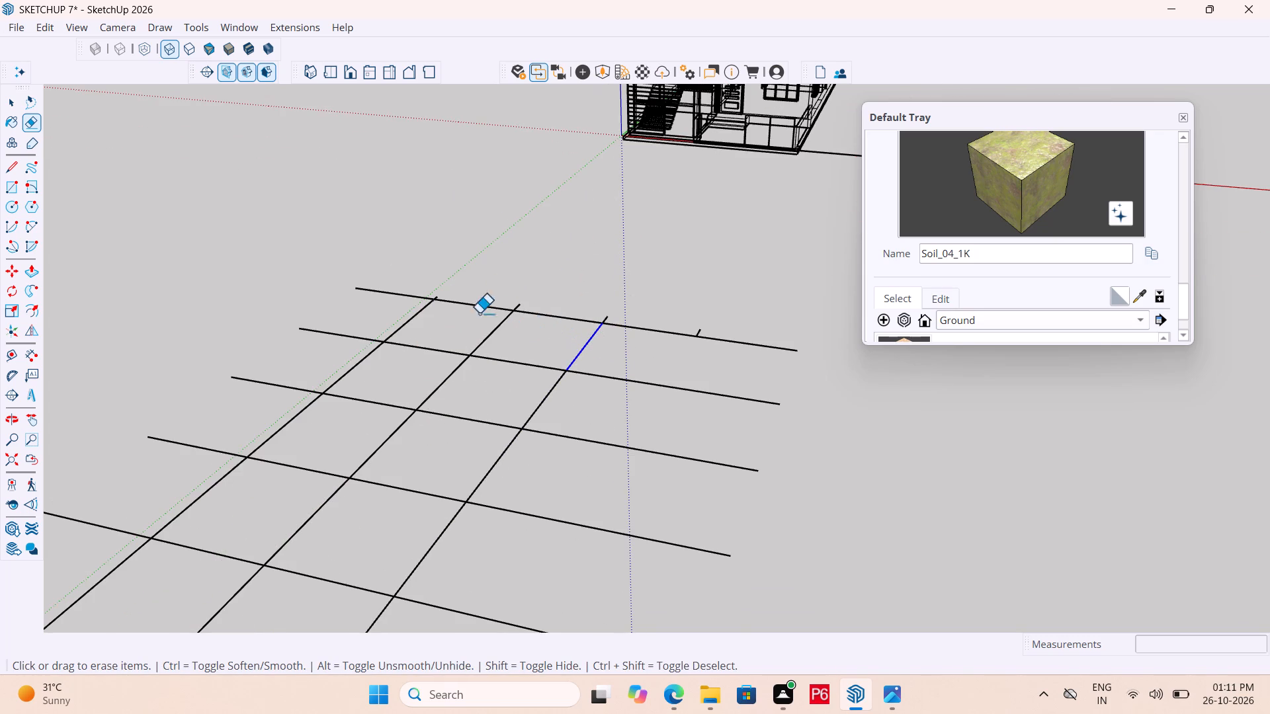
{"action": "left_click_drag", "start_coordinate": [479, 313], "coordinate": [397, 301]}
Erase the remaining long grid line segments in the other bays and their projecting far ends, keeping the six cross lines.
{"action": "scroll", "coordinate": [461, 218], "scroll_direction": "down", "scroll_amount": 7}
{"action": "scroll", "coordinate": [751, 156], "scroll_direction": "up", "scroll_amount": 1}
{"action": "middle_click_drag", "start_coordinate": [751, 156], "coordinate": [595, 249]}
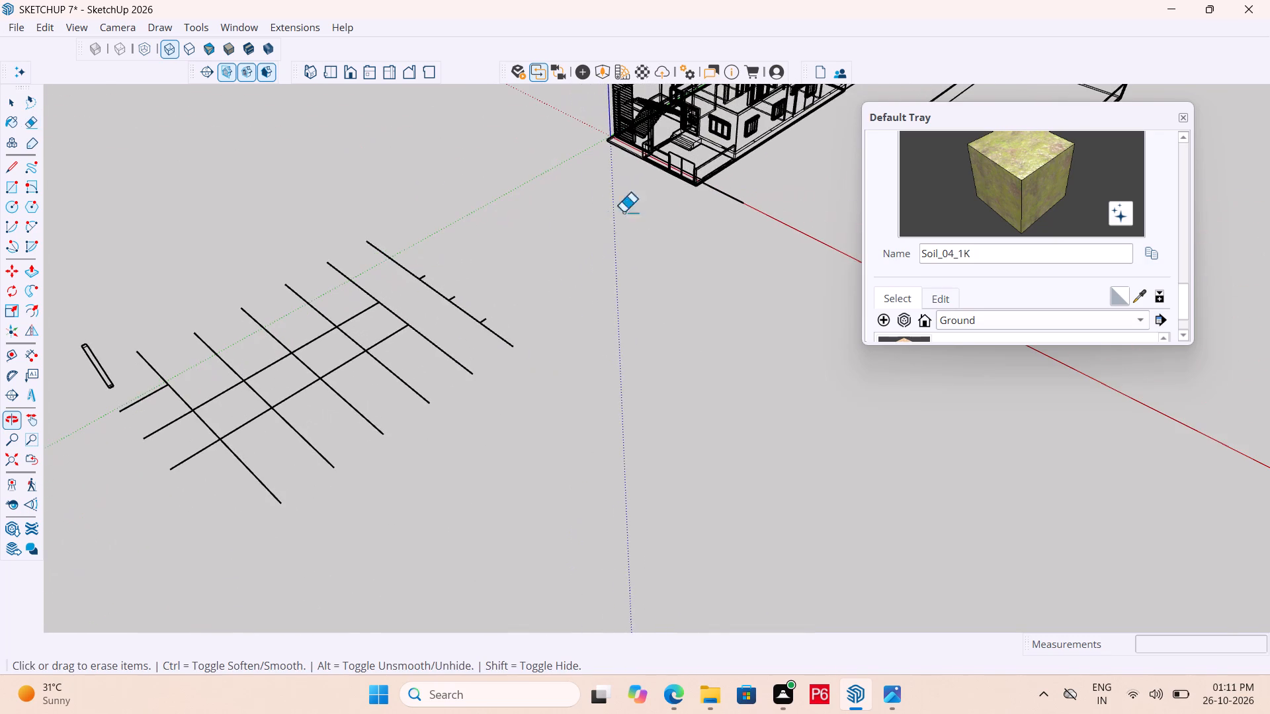
{"action": "scroll", "coordinate": [711, 186], "scroll_direction": "up", "scroll_amount": 1}
{"action": "scroll", "coordinate": [312, 379], "scroll_direction": "up", "scroll_amount": 4}
{"action": "left_click_drag", "start_coordinate": [353, 362], "coordinate": [319, 297]}
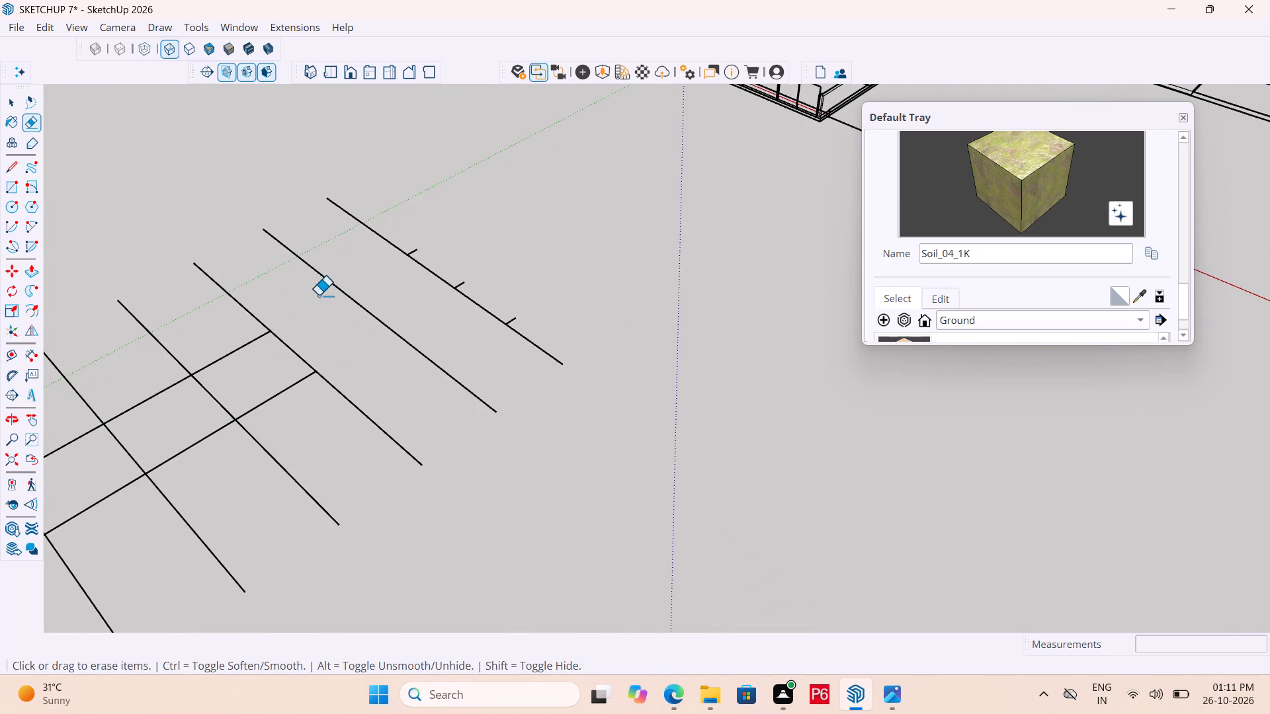
{"action": "left_click_drag", "start_coordinate": [280, 436], "coordinate": [233, 338]}
{"action": "scroll", "coordinate": [411, 279], "scroll_direction": "down", "scroll_amount": 4}
{"action": "left_click_drag", "start_coordinate": [299, 401], "coordinate": [259, 368]}
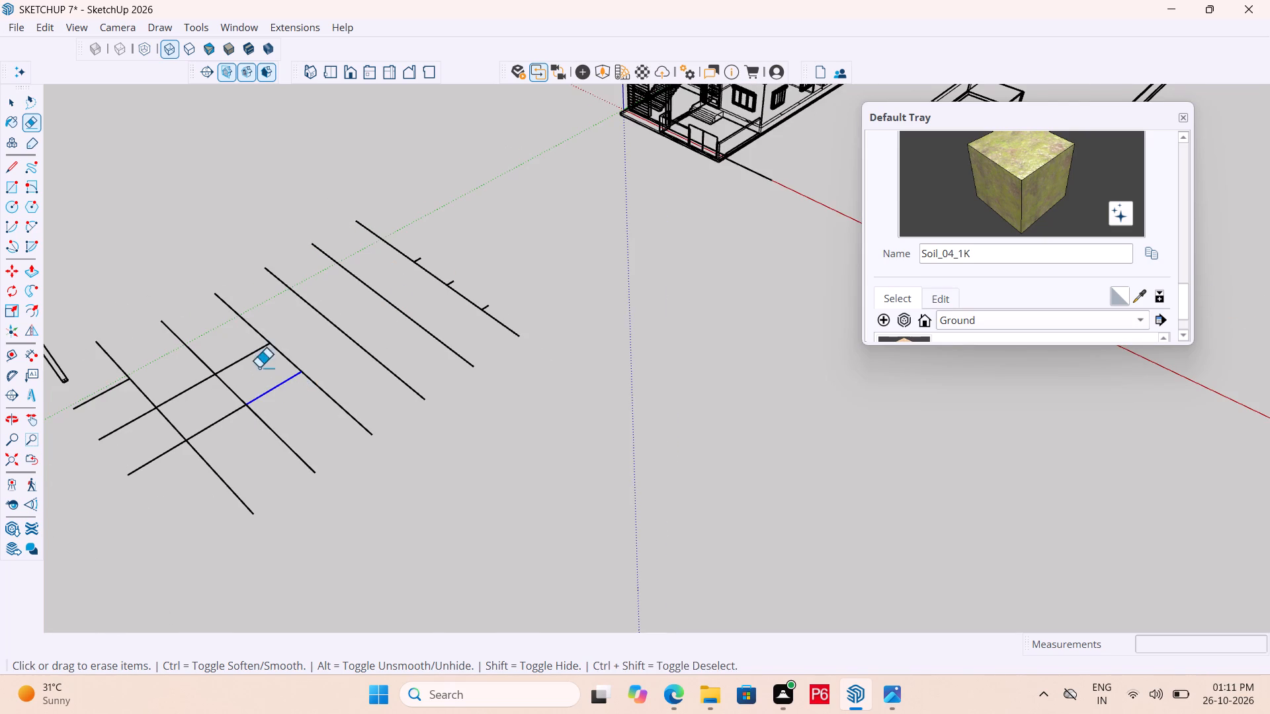
{"action": "left_click_drag", "start_coordinate": [259, 368], "coordinate": [249, 347]}
{"action": "left_click_drag", "start_coordinate": [218, 443], "coordinate": [170, 387]}
{"action": "left_click_drag", "start_coordinate": [150, 480], "coordinate": [98, 373]}
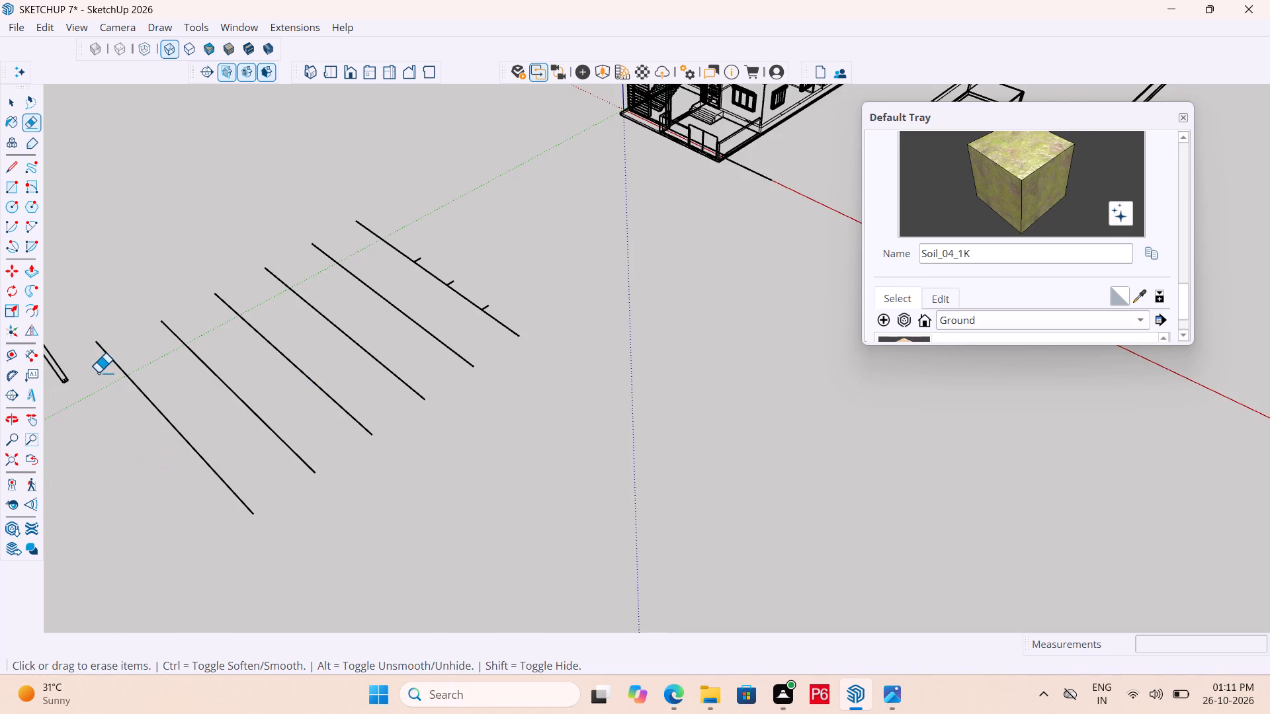
Save the model with only the cross lines left in the grid.
{"action": "key", "text": "ctrl+s"}
{"action": "key", "text": "ctrl+s"}
{"action": "key", "text": "ctrl+s"}
{"action": "key", "text": "ctrl+s"}
{"action": "key", "text": "ctrl+s"}
{"action": "key", "text": "ctrl+s"}
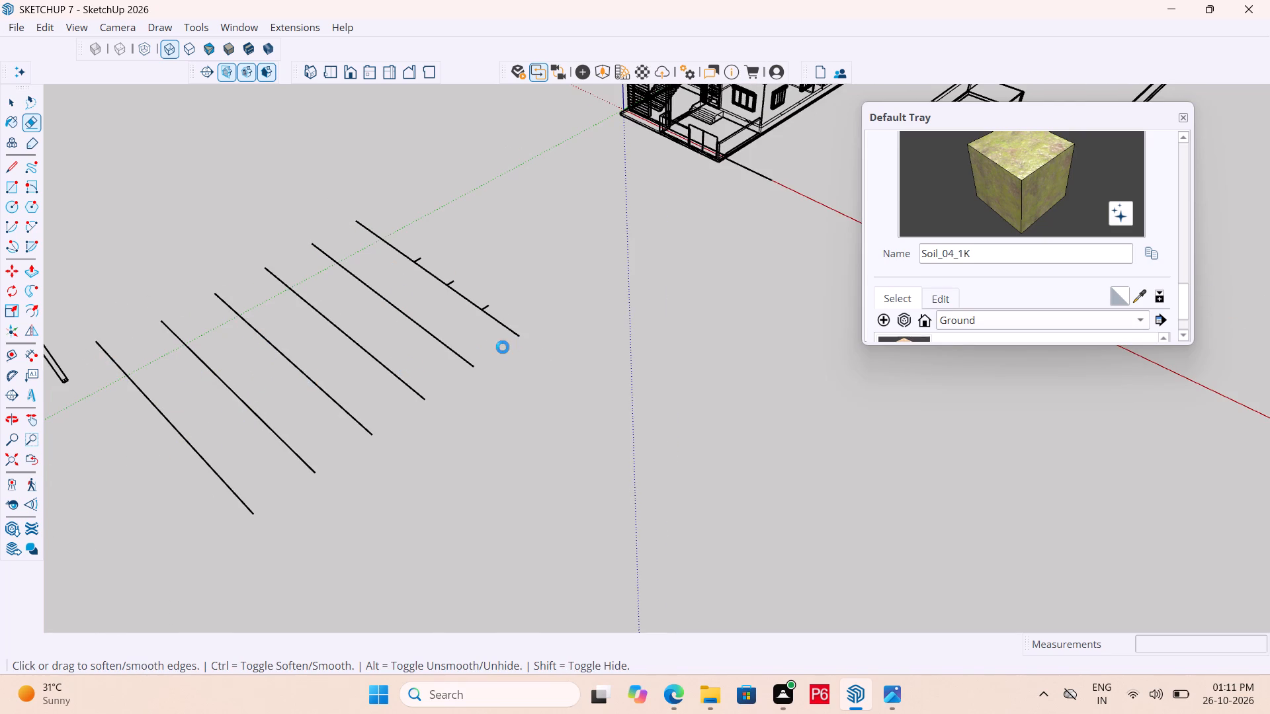
{"action": "key", "text": "ctrl+s"}
{"action": "key", "text": "ctrl+s"}
{"action": "key", "text": "ctrl+s"}
{"action": "key", "text": "ctrl+s"}
{"action": "key", "text": "ctrl+s"}
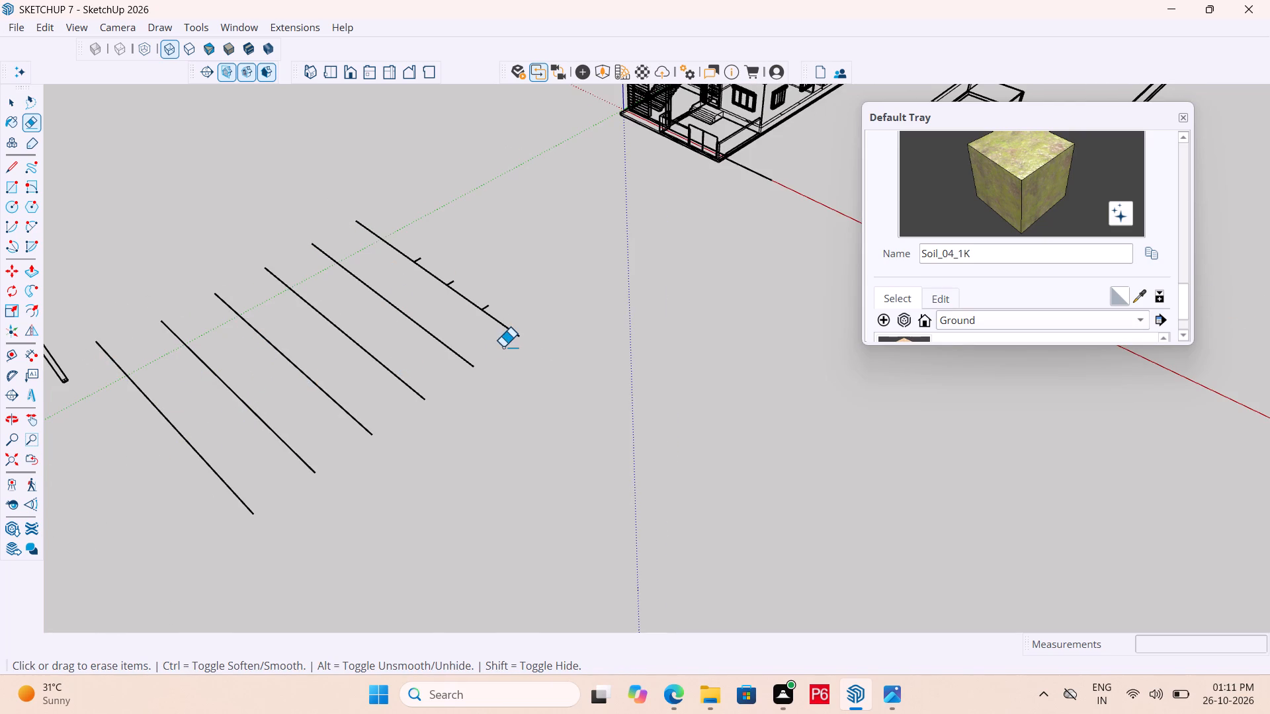
Erase the three short leftover stubs on the cross line nearest the house.
{"action": "scroll", "coordinate": [463, 306], "scroll_direction": "up", "scroll_amount": 13}
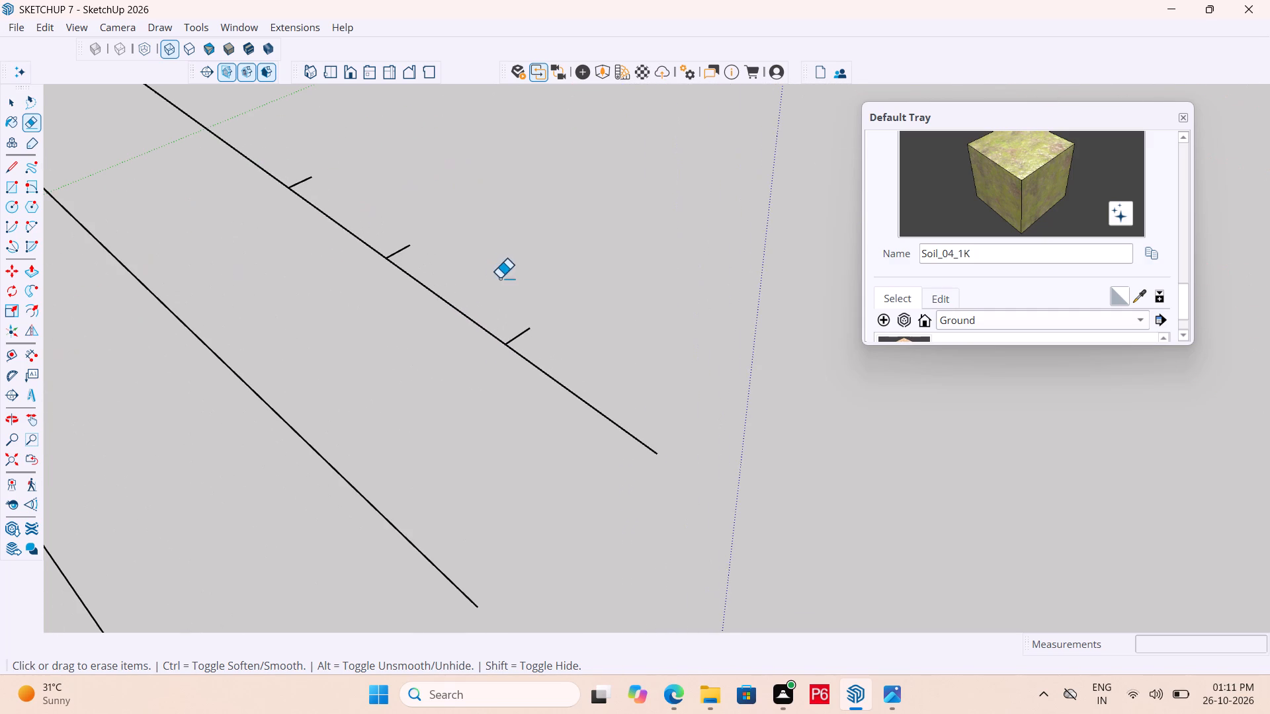
{"action": "left_click_drag", "start_coordinate": [519, 321], "coordinate": [525, 332]}
{"action": "left_click_drag", "start_coordinate": [407, 247], "coordinate": [394, 233]}
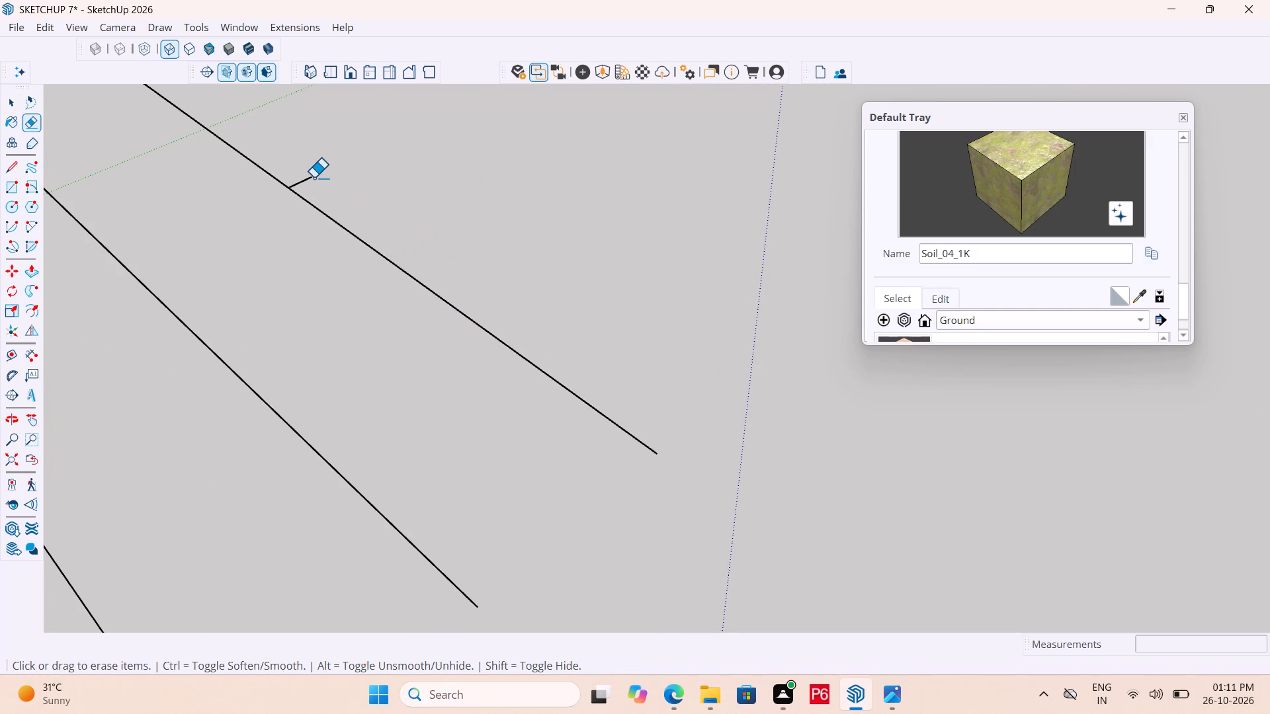
{"action": "left_click_drag", "start_coordinate": [314, 178], "coordinate": [308, 175]}
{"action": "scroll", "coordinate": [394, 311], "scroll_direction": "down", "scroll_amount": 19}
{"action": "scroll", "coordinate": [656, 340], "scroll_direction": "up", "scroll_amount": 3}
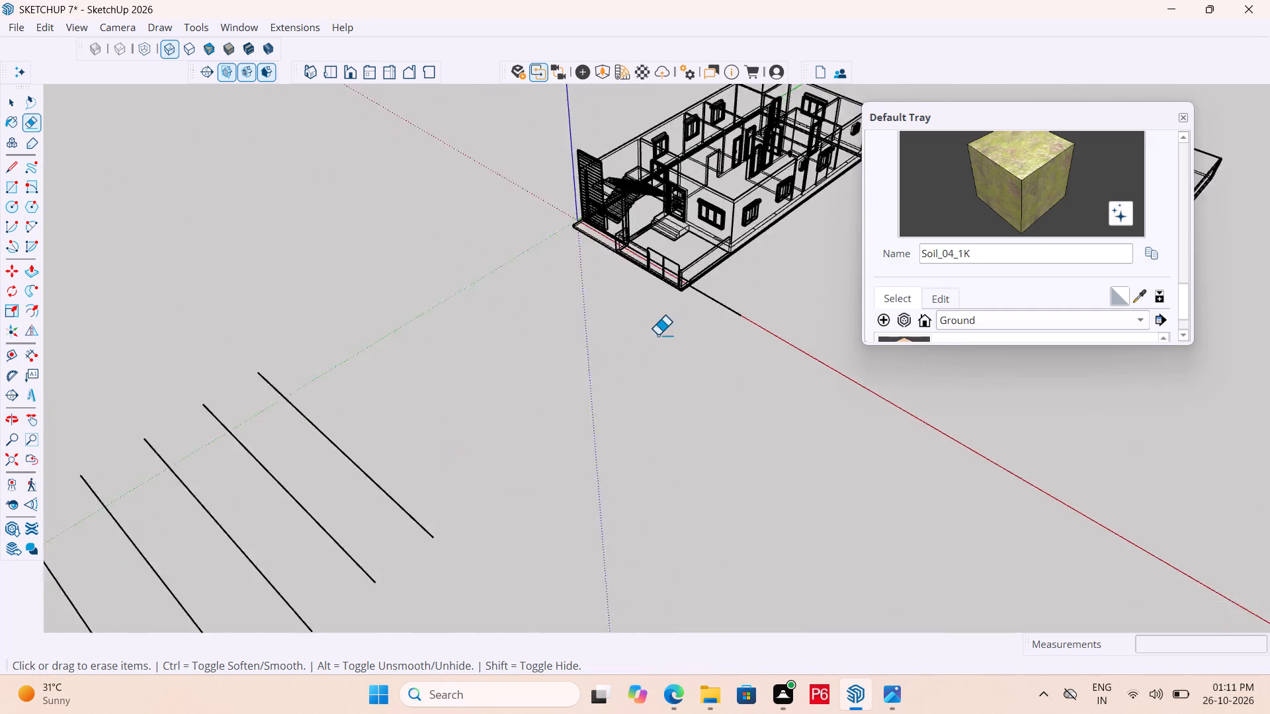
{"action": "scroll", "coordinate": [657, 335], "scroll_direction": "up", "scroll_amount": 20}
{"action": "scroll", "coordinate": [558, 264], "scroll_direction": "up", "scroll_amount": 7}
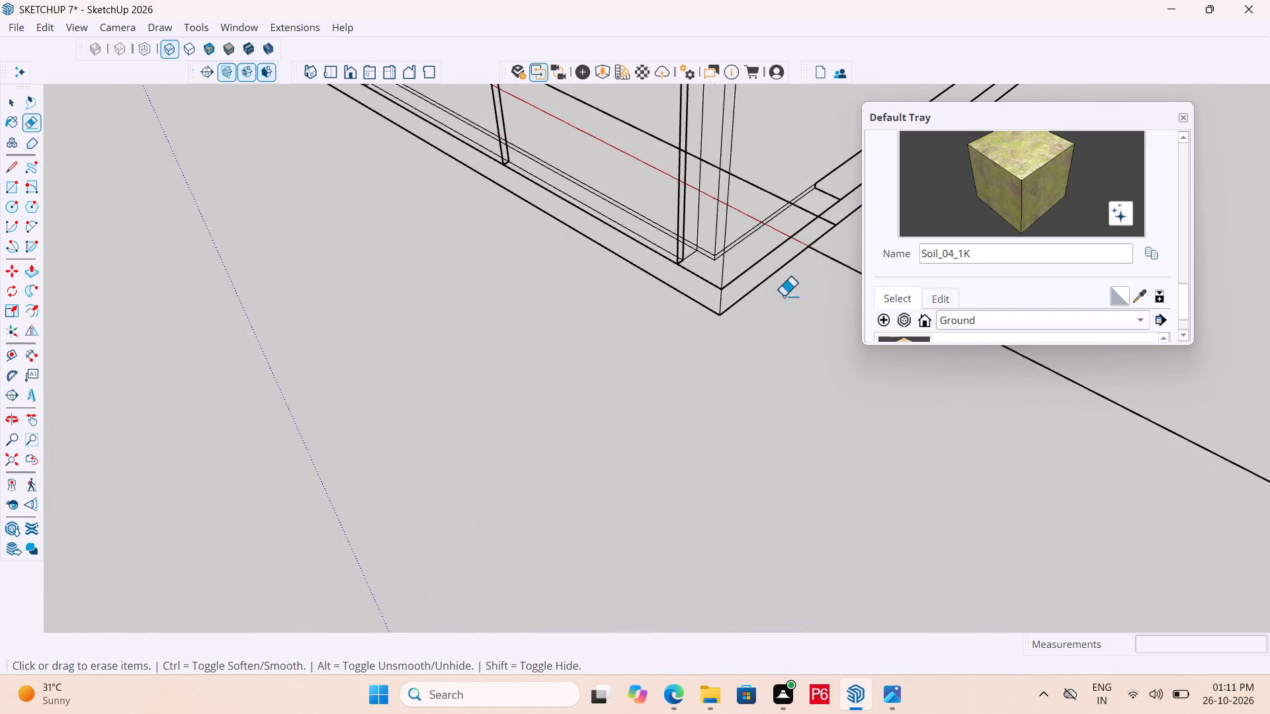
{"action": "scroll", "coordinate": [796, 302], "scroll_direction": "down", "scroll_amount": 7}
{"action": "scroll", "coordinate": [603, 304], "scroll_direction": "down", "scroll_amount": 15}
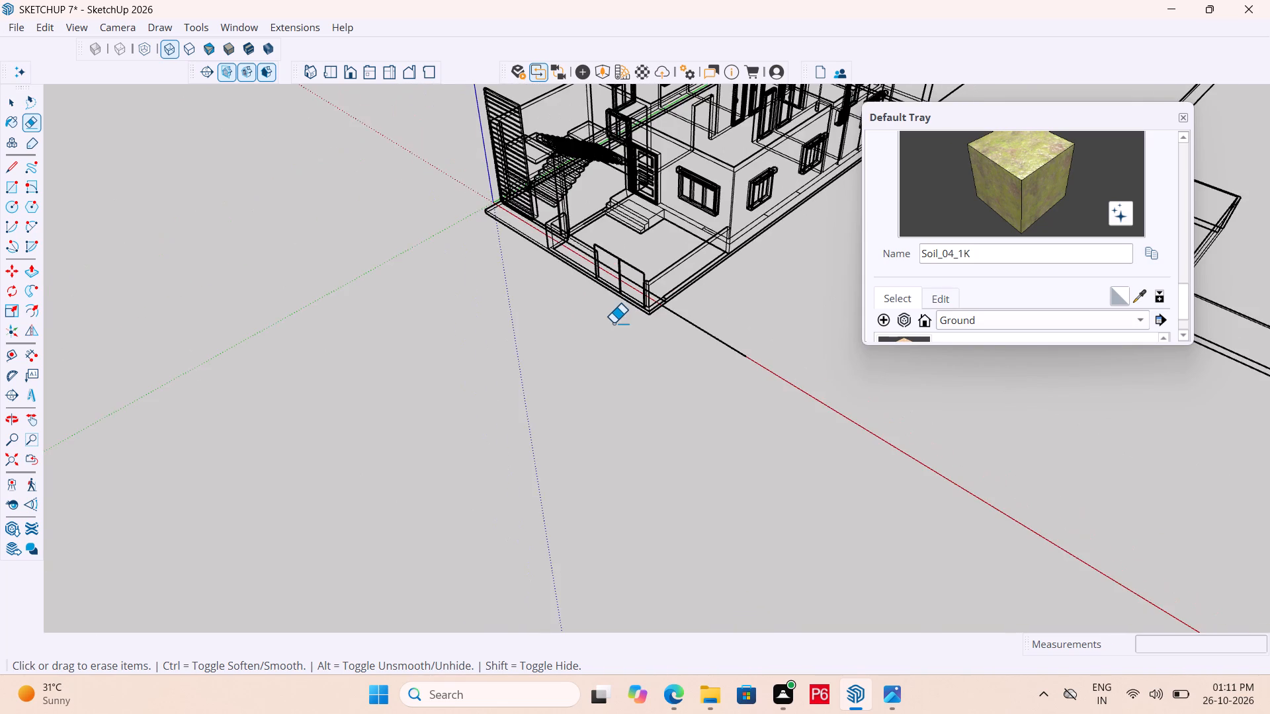
Draw a line about 127' 5" long from the house's front base corner along the green axis, across all six cross lines.
{"action": "scroll", "coordinate": [609, 328], "scroll_direction": "down", "scroll_amount": 5}
{"action": "scroll", "coordinate": [602, 317], "scroll_direction": "up", "scroll_amount": 20}
{"action": "scroll", "coordinate": [602, 317], "scroll_direction": "up", "scroll_amount": 7}
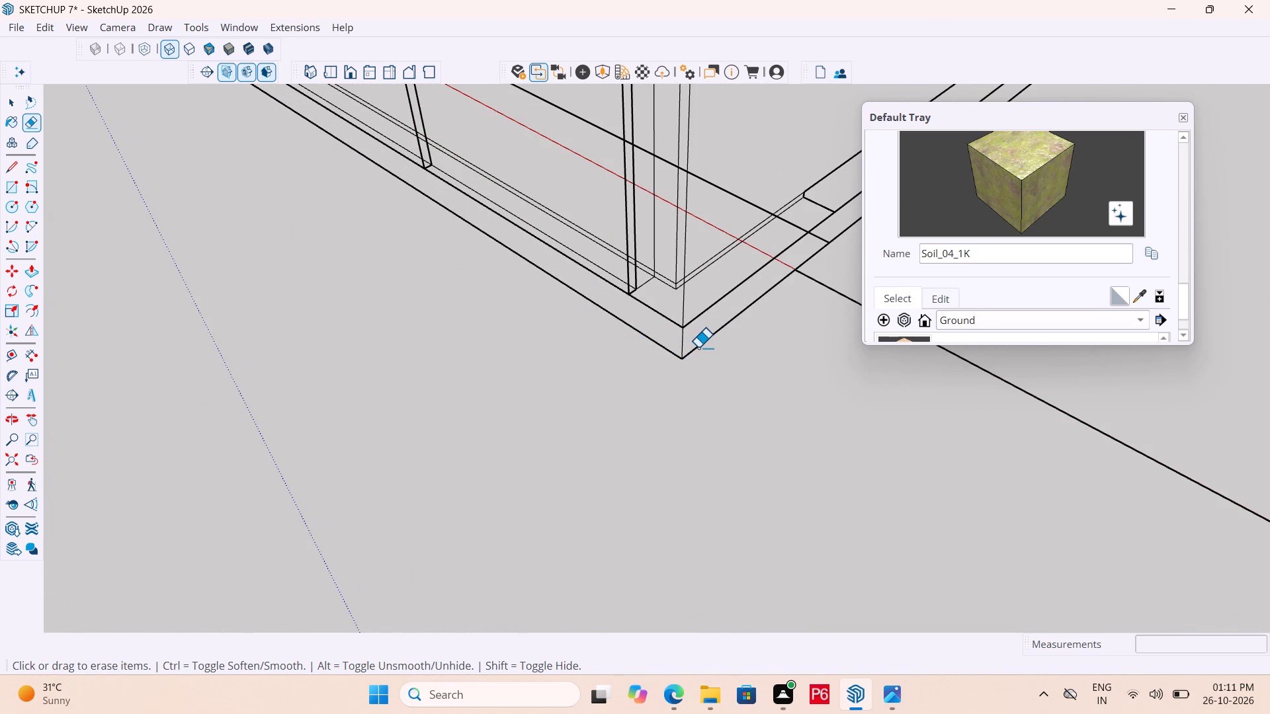
{"action": "key", "text": "l"}
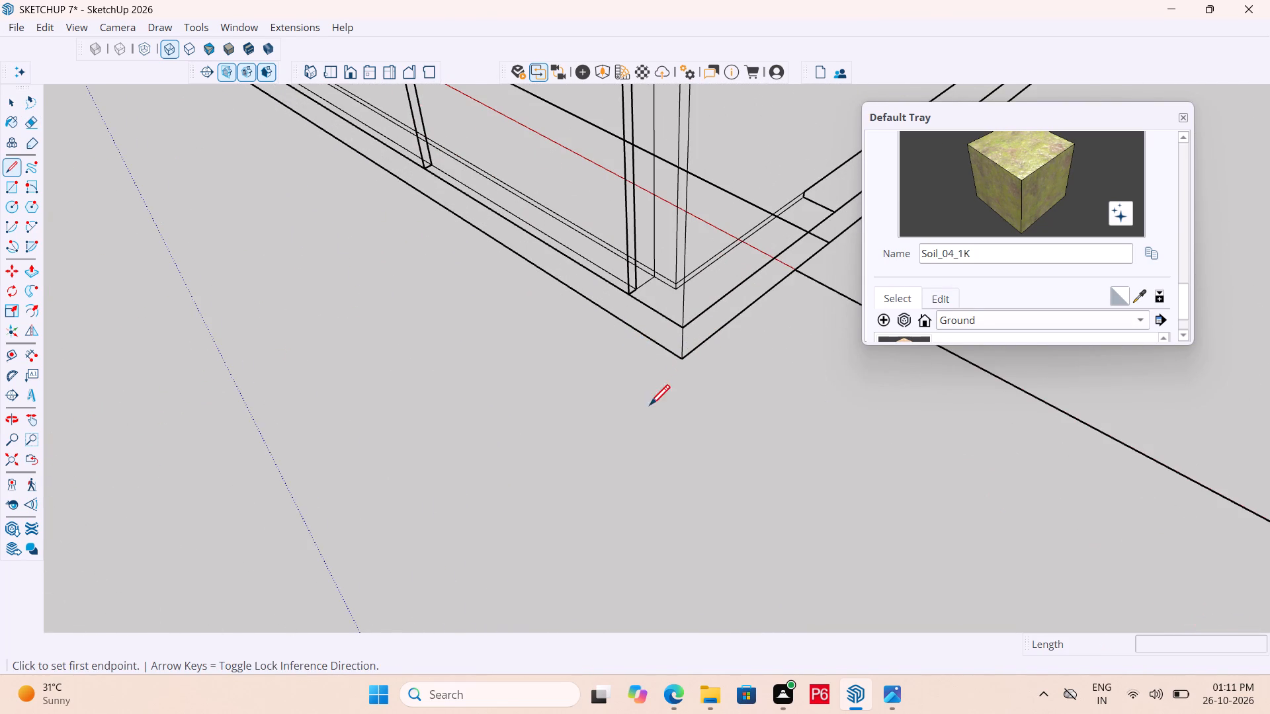
{"action": "left_click_drag", "start_coordinate": [679, 364], "coordinate": [673, 366]}
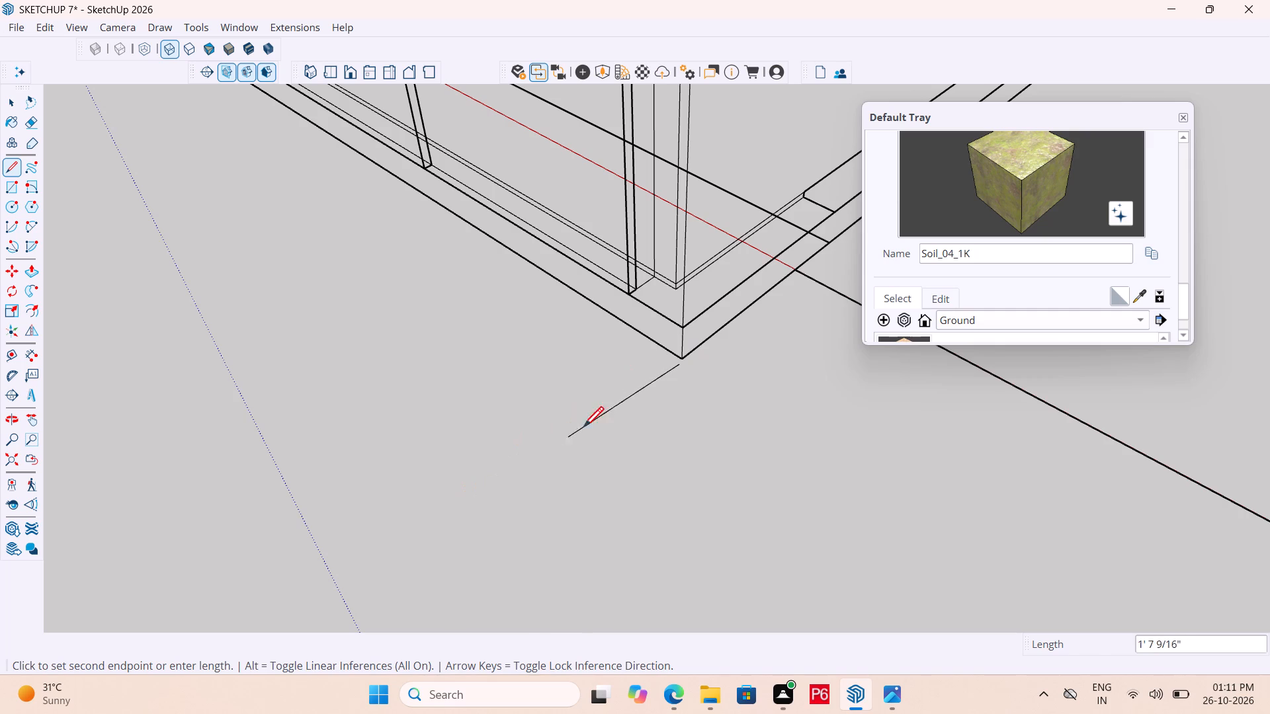
{"action": "key", "text": "space"}
{"action": "key", "text": "l"}
{"action": "left_click_drag", "start_coordinate": [681, 358], "coordinate": [612, 377]}
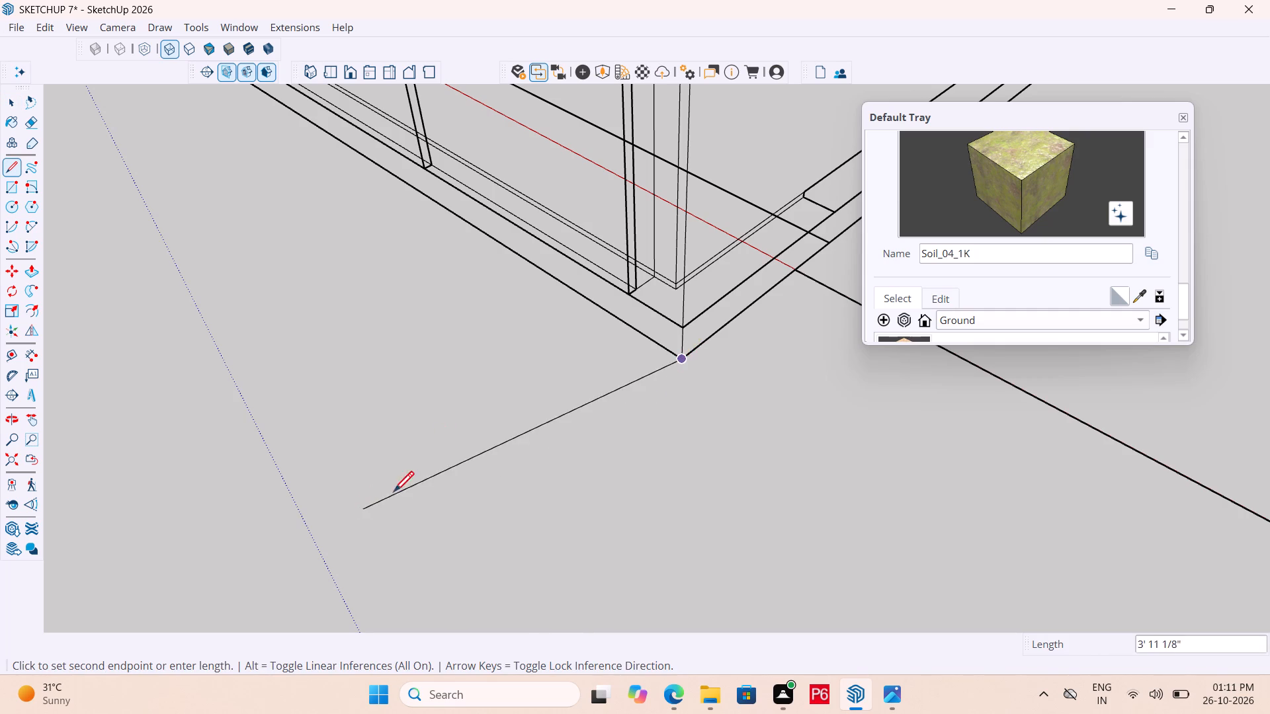
{"action": "scroll", "coordinate": [565, 393], "scroll_direction": "down", "scroll_amount": 15}
{"action": "scroll", "coordinate": [666, 322], "scroll_direction": "down", "scroll_amount": 17}
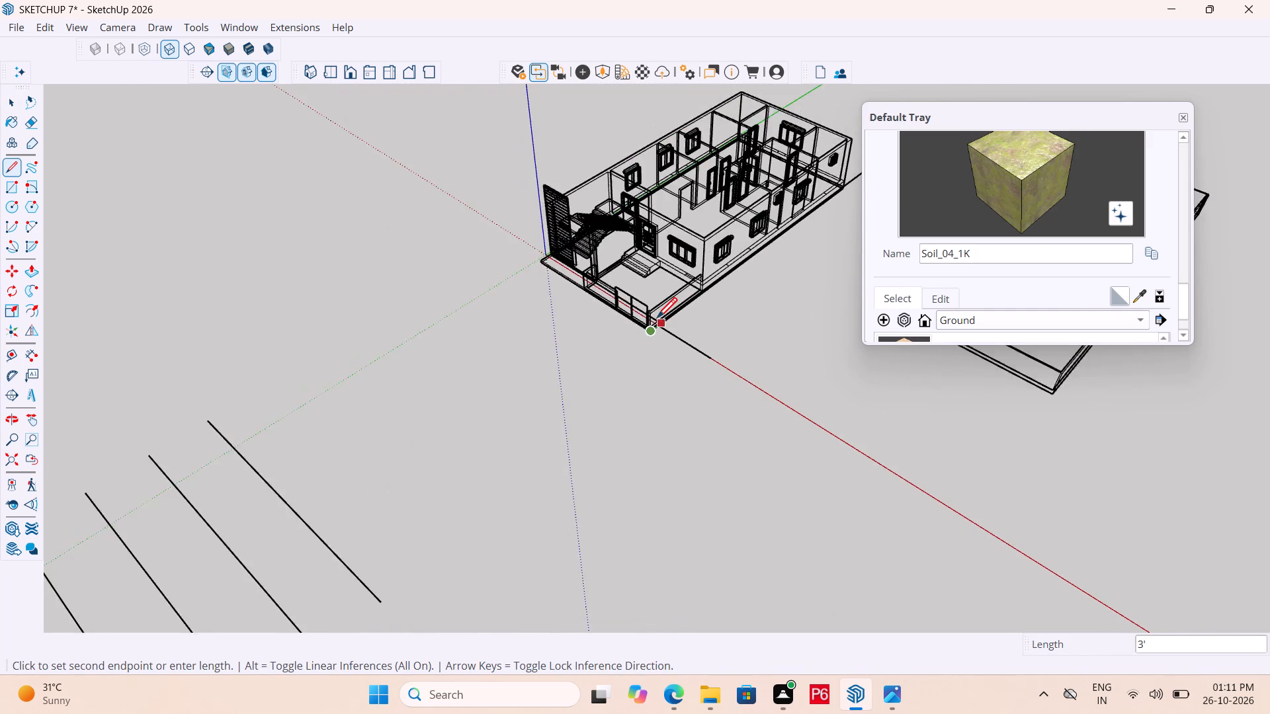
{"action": "scroll", "coordinate": [657, 320], "scroll_direction": "down", "scroll_amount": 8}
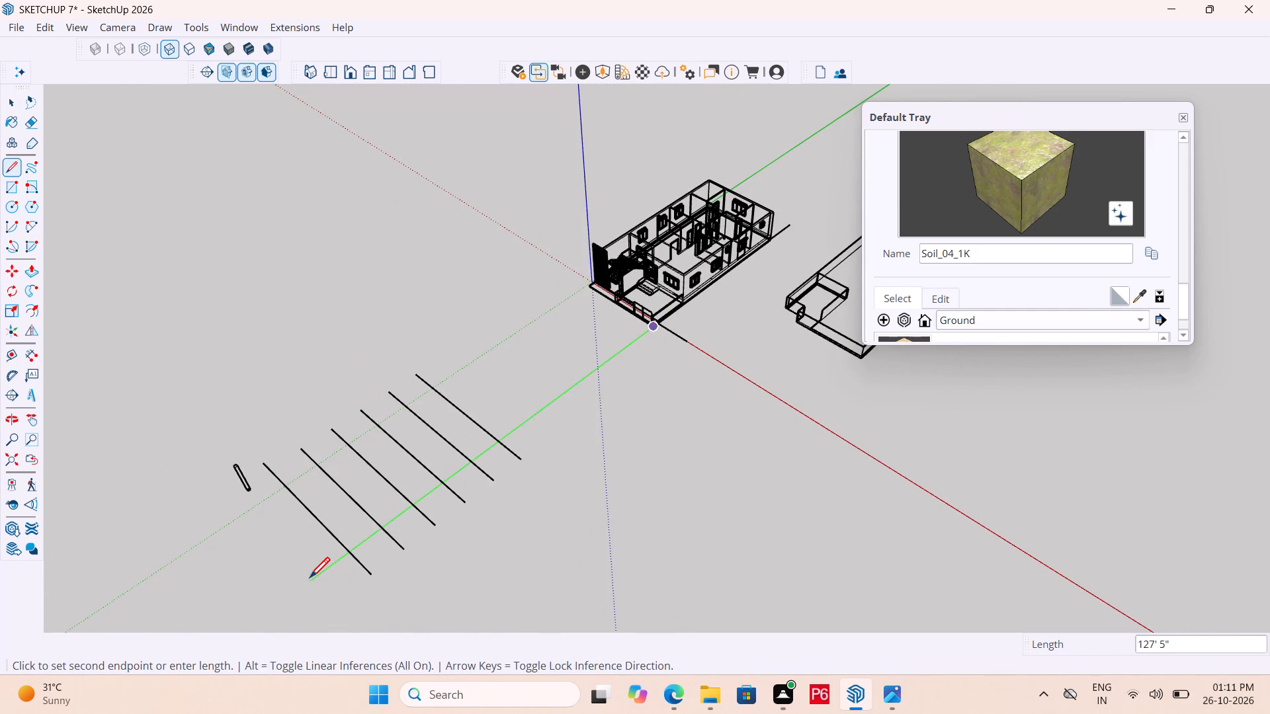
{"action": "left_click", "coordinate": [310, 580]}
{"action": "key", "text": "space"}
Examine from low and high angles how the new long line crosses the six cross lines.
{"action": "scroll", "coordinate": [344, 559], "scroll_direction": "up", "scroll_amount": 11}
{"action": "middle_click", "coordinate": [355, 557]}
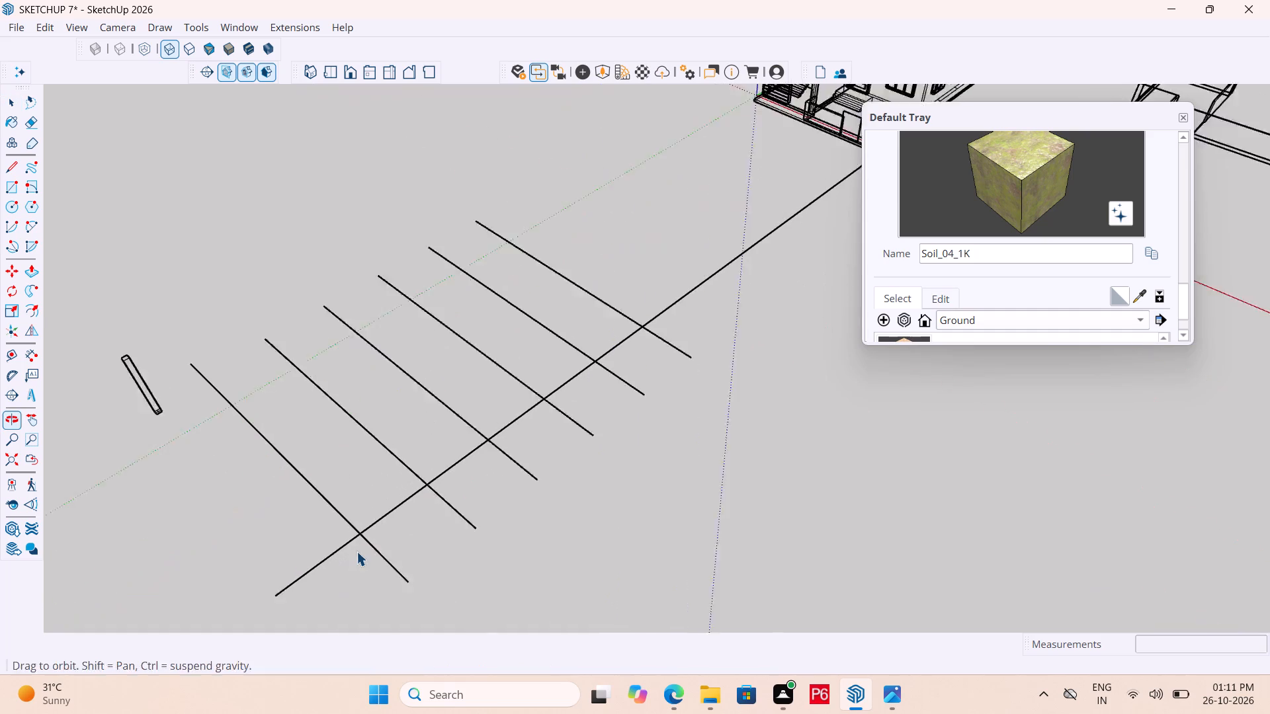
{"action": "scroll", "coordinate": [357, 551], "scroll_direction": "up", "scroll_amount": 10}
{"action": "middle_click_drag", "start_coordinate": [349, 495], "coordinate": [446, 237]}
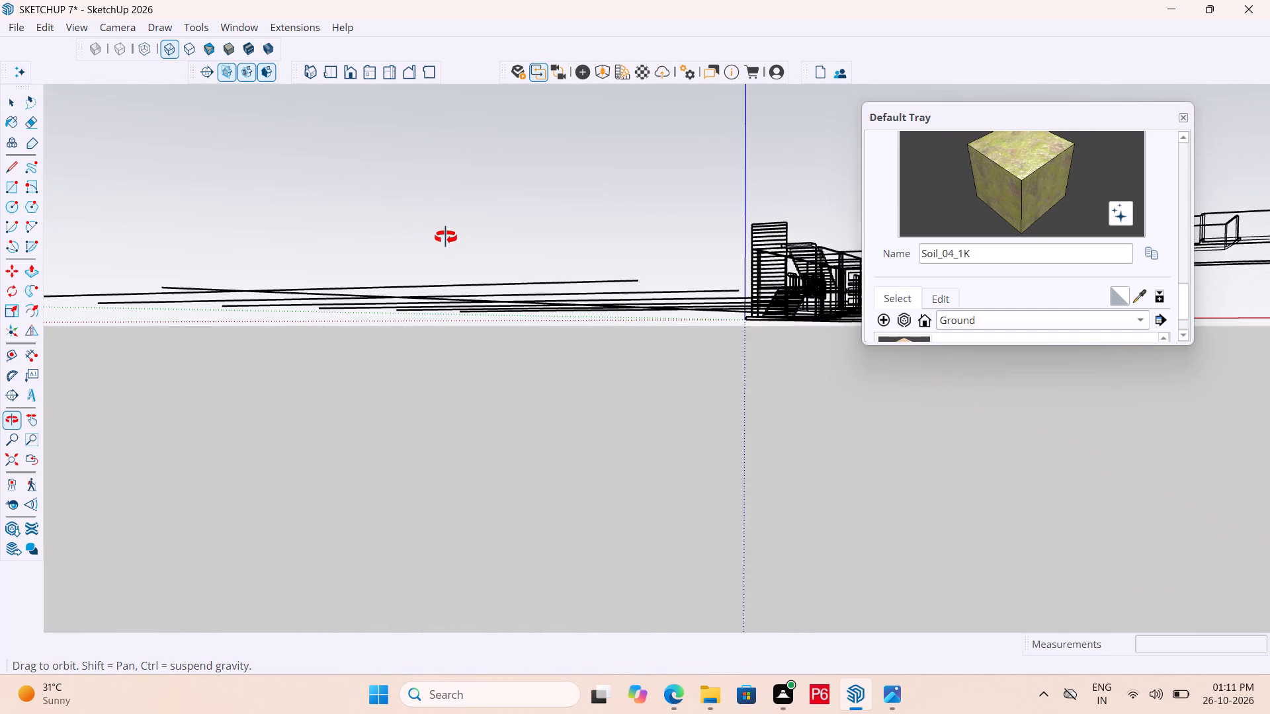
{"action": "middle_click_drag", "start_coordinate": [446, 237], "coordinate": [440, 233]}
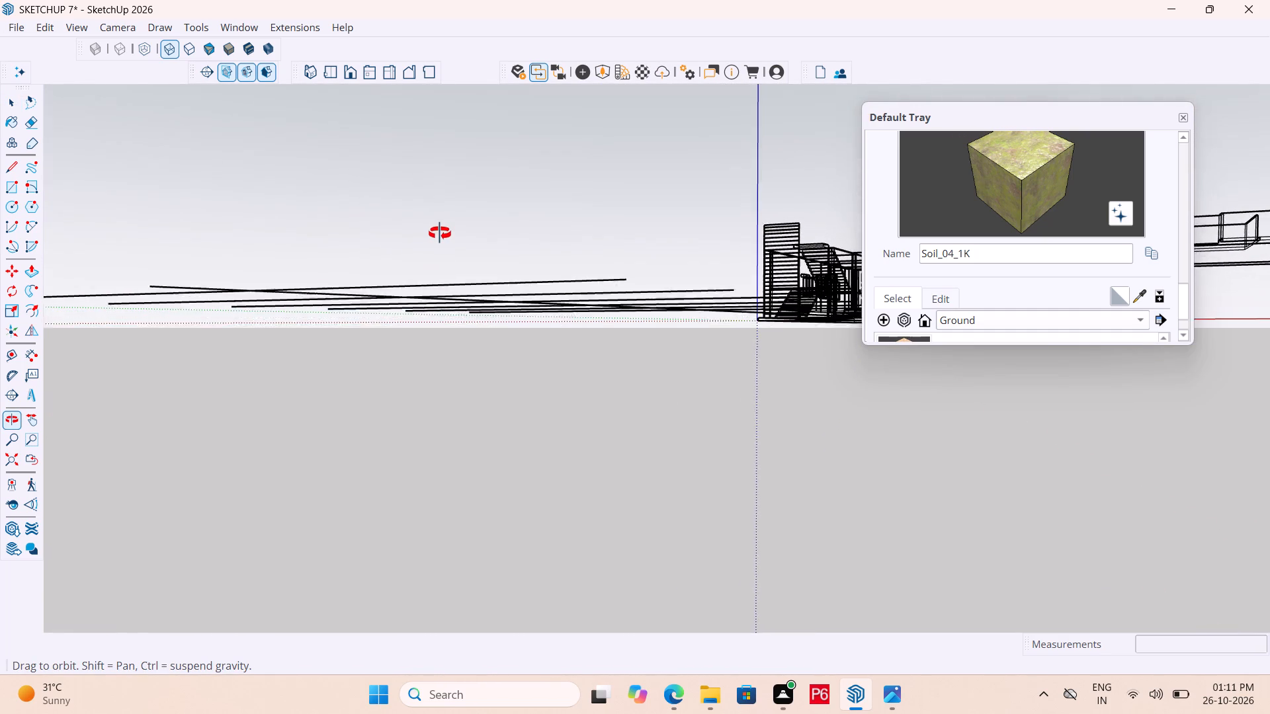
{"action": "middle_click_drag", "start_coordinate": [440, 233], "coordinate": [369, 338]}
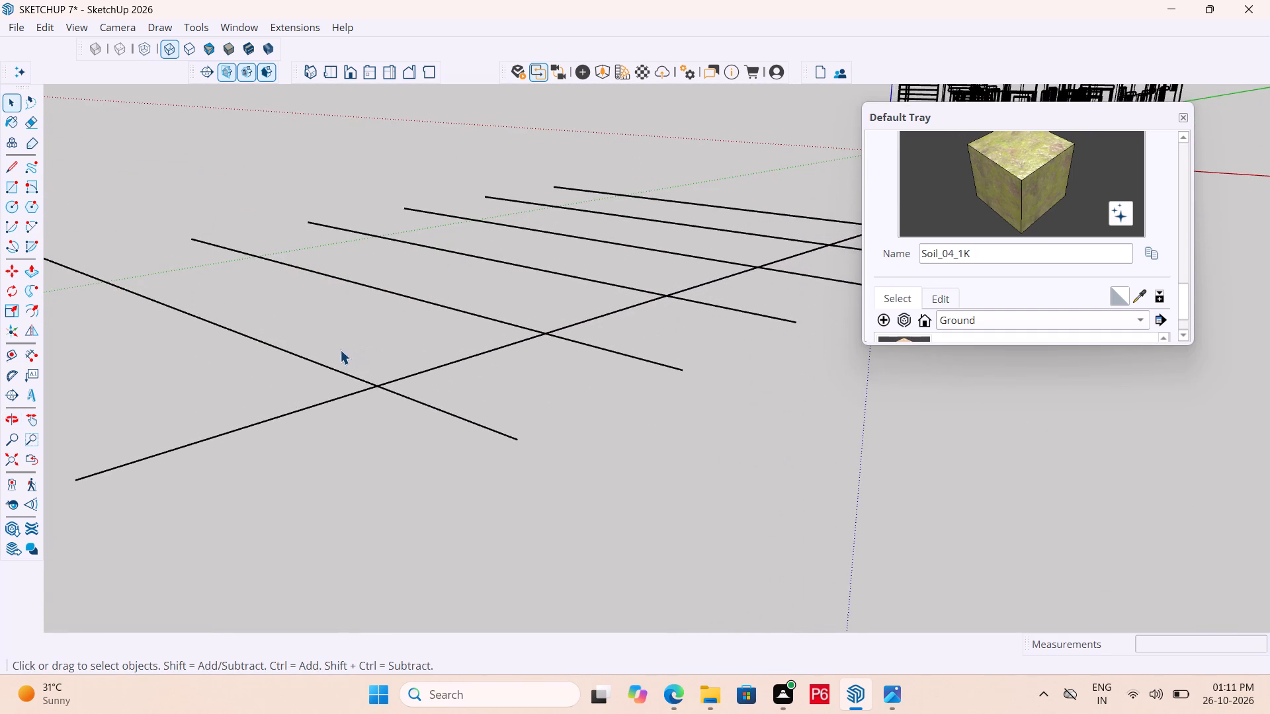
{"action": "scroll", "coordinate": [337, 350], "scroll_direction": "down", "scroll_amount": 3}
{"action": "middle_click_drag", "start_coordinate": [421, 404], "coordinate": [425, 350]}
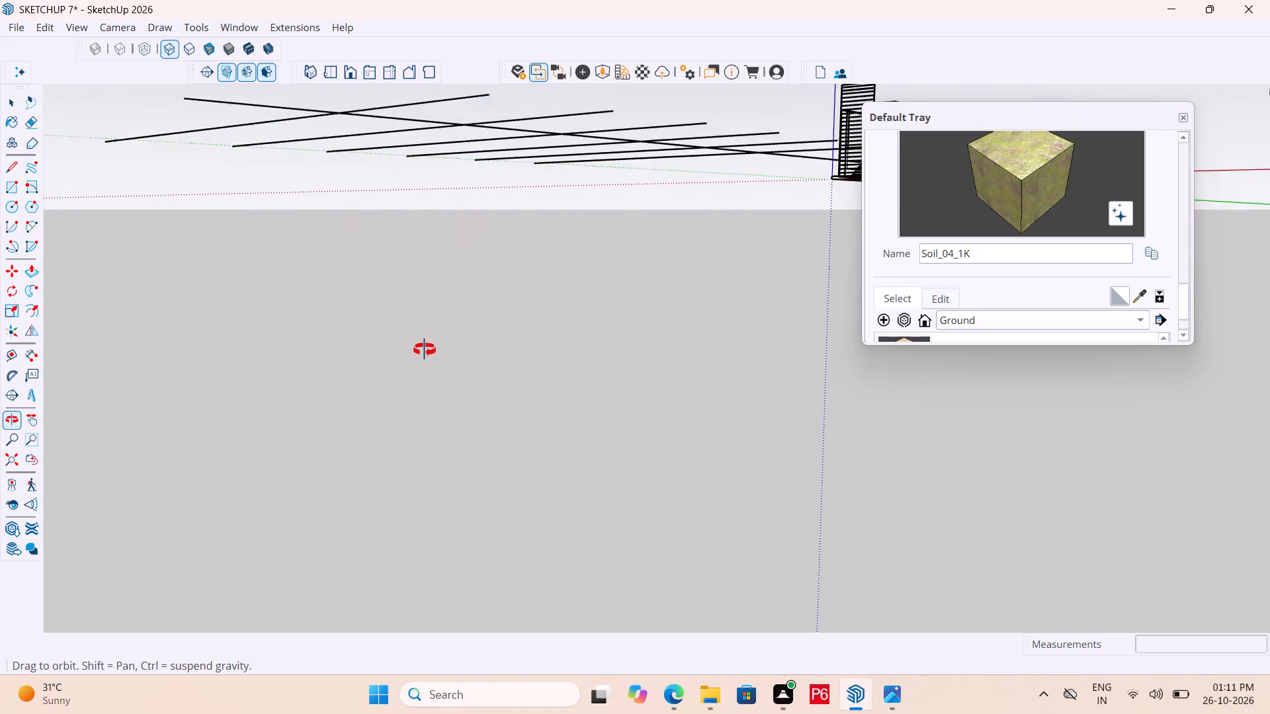
{"action": "middle_click_drag", "start_coordinate": [425, 350], "coordinate": [421, 366]}
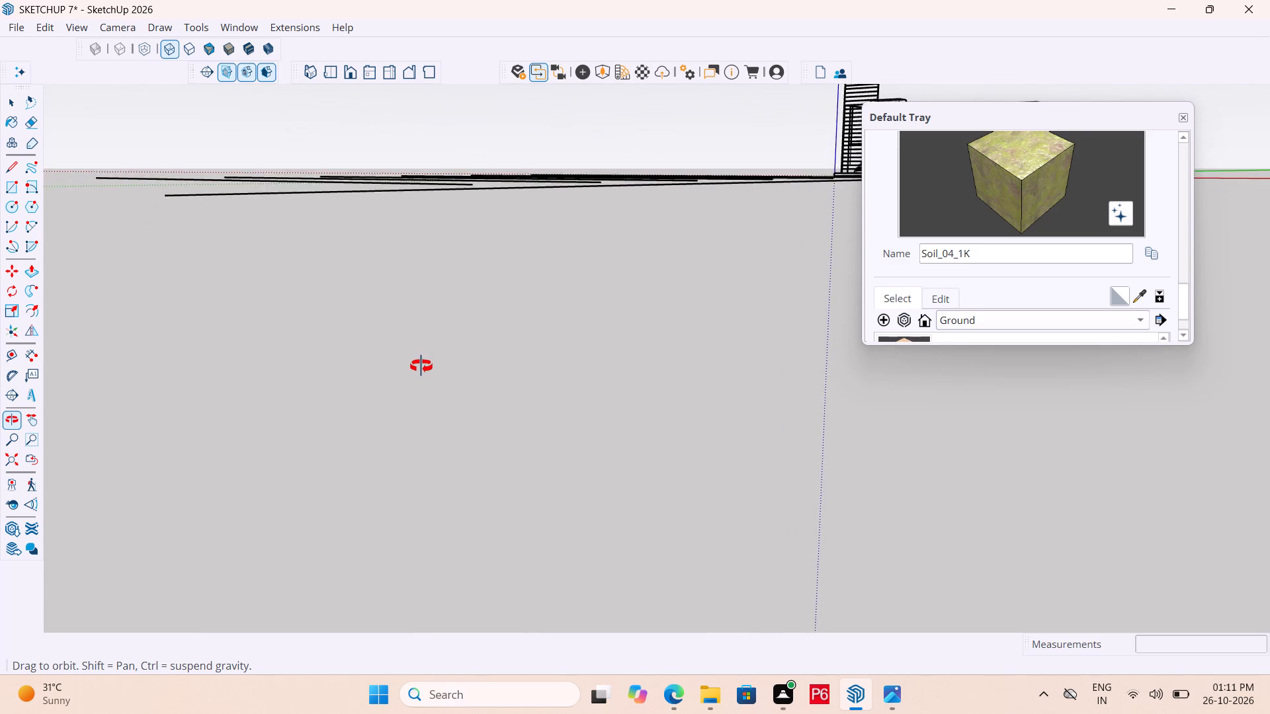
{"action": "middle_click_drag", "start_coordinate": [421, 366], "coordinate": [403, 402]}
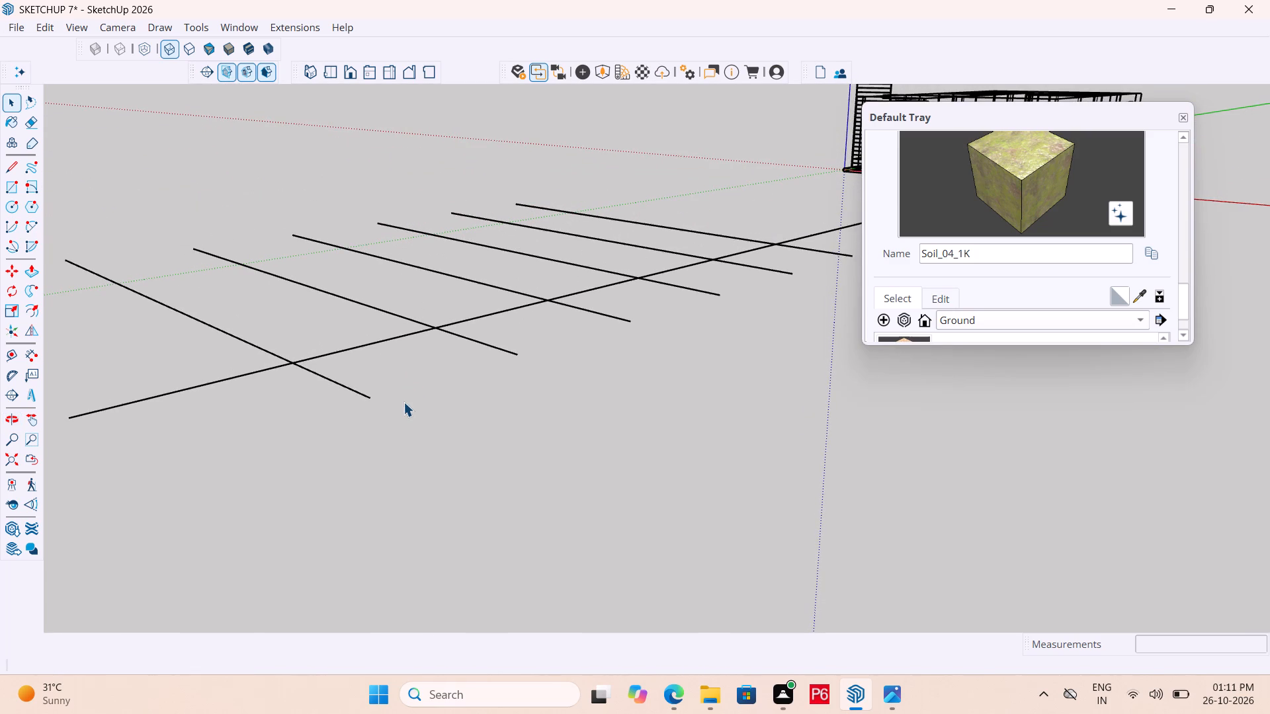
{"action": "middle_click_drag", "start_coordinate": [302, 390], "coordinate": [363, 481]}
{"action": "scroll", "coordinate": [321, 424], "scroll_direction": "down", "scroll_amount": 3}
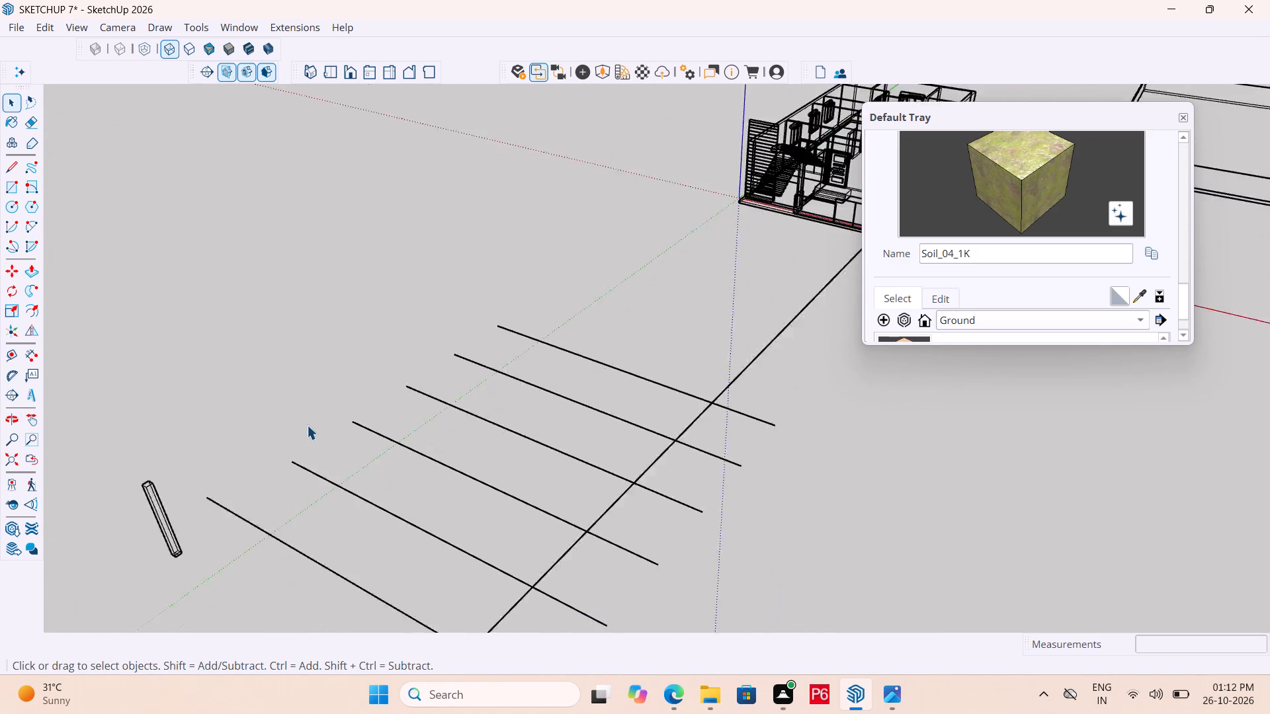
Move the new long line and the short line by the house's front corner together about 79' 9" away, to open ground beside the cross lines.
{"action": "scroll", "coordinate": [307, 425], "scroll_direction": "down", "scroll_amount": 3}
{"action": "middle_click_drag", "start_coordinate": [592, 424], "coordinate": [358, 481]}
{"action": "scroll", "coordinate": [800, 380], "scroll_direction": "up", "scroll_amount": 7}
{"action": "scroll", "coordinate": [827, 309], "scroll_direction": "up", "scroll_amount": 13}
{"action": "middle_click", "coordinate": [837, 278]}
{"action": "scroll", "coordinate": [839, 271], "scroll_direction": "up", "scroll_amount": 4}
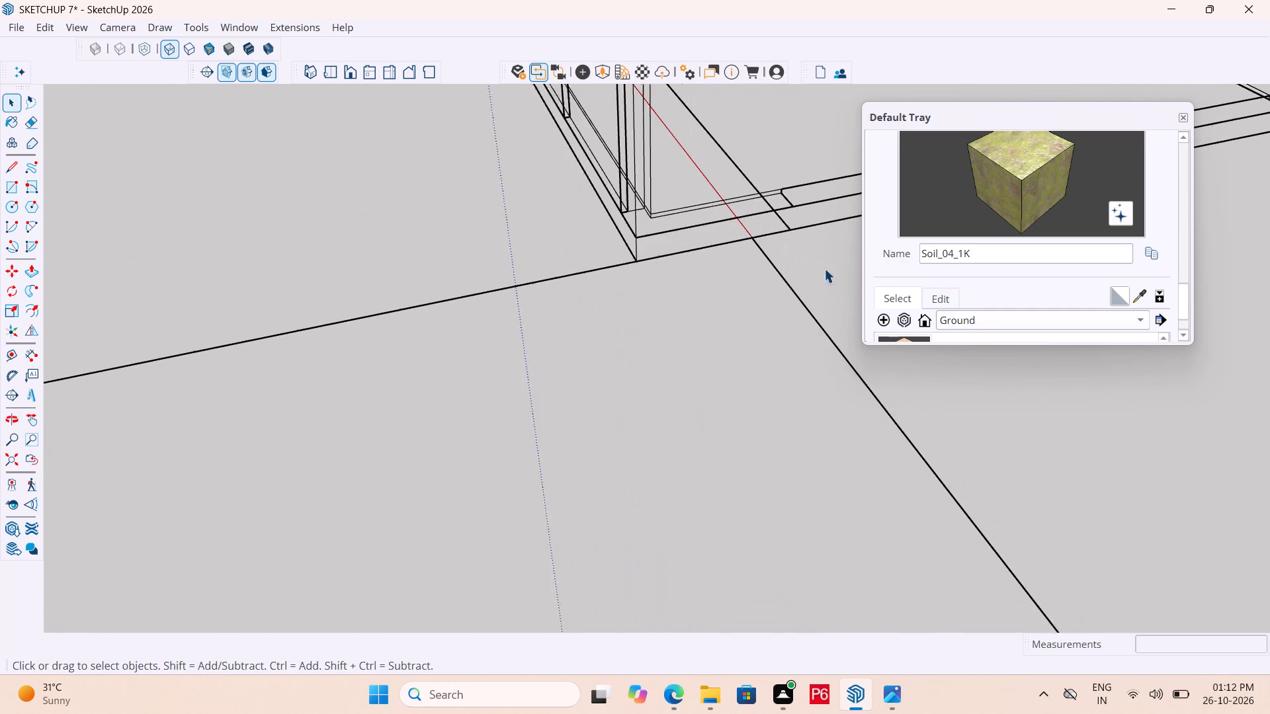
{"action": "scroll", "coordinate": [824, 268], "scroll_direction": "up", "scroll_amount": 2}
{"action": "left_click", "coordinate": [773, 268]}
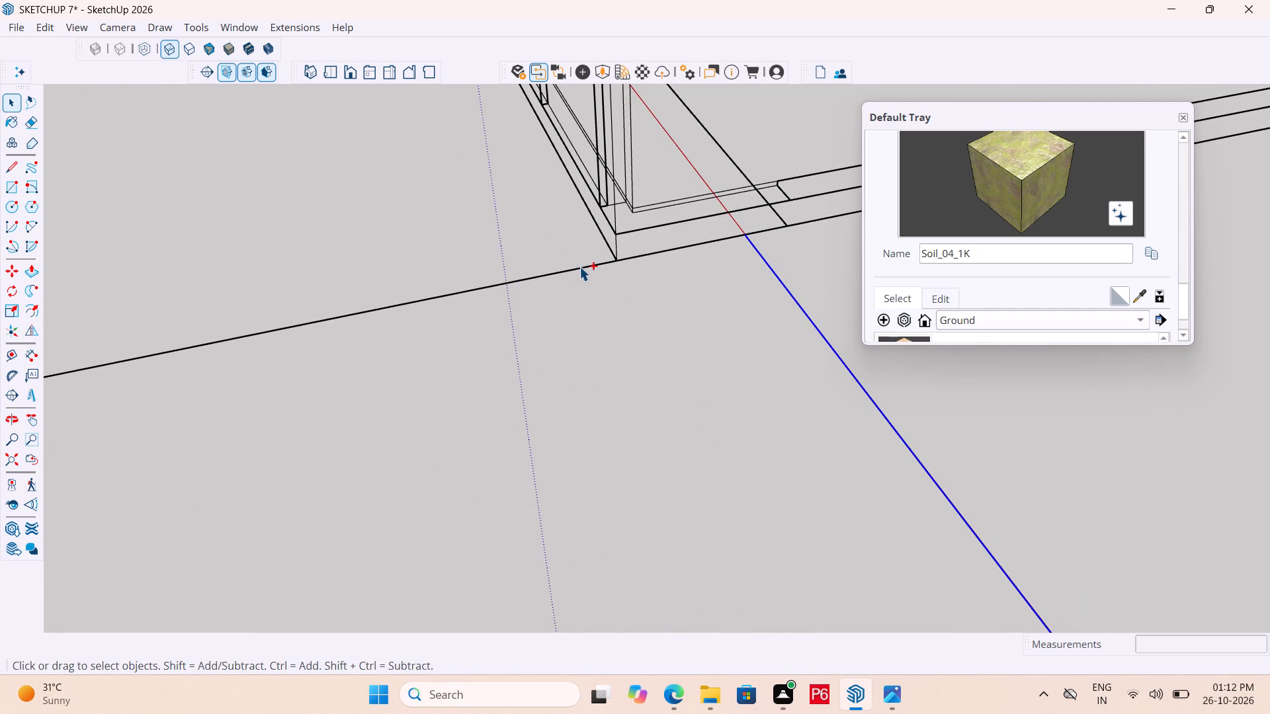
{"action": "left_click", "coordinate": [579, 266], "text": "ctrl"}
{"action": "key", "text": "m"}
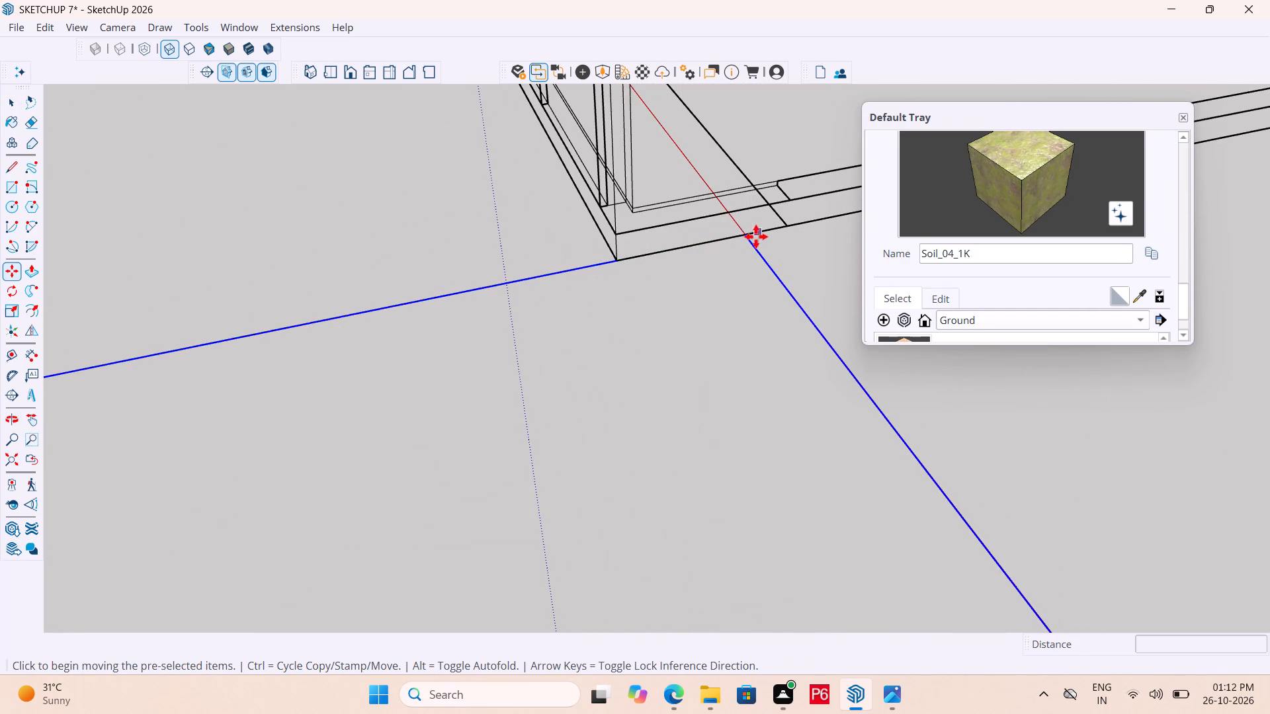
{"action": "left_click", "coordinate": [747, 236]}
{"action": "scroll", "coordinate": [432, 302], "scroll_direction": "down", "scroll_amount": 8}
{"action": "scroll", "coordinate": [603, 256], "scroll_direction": "down", "scroll_amount": 11}
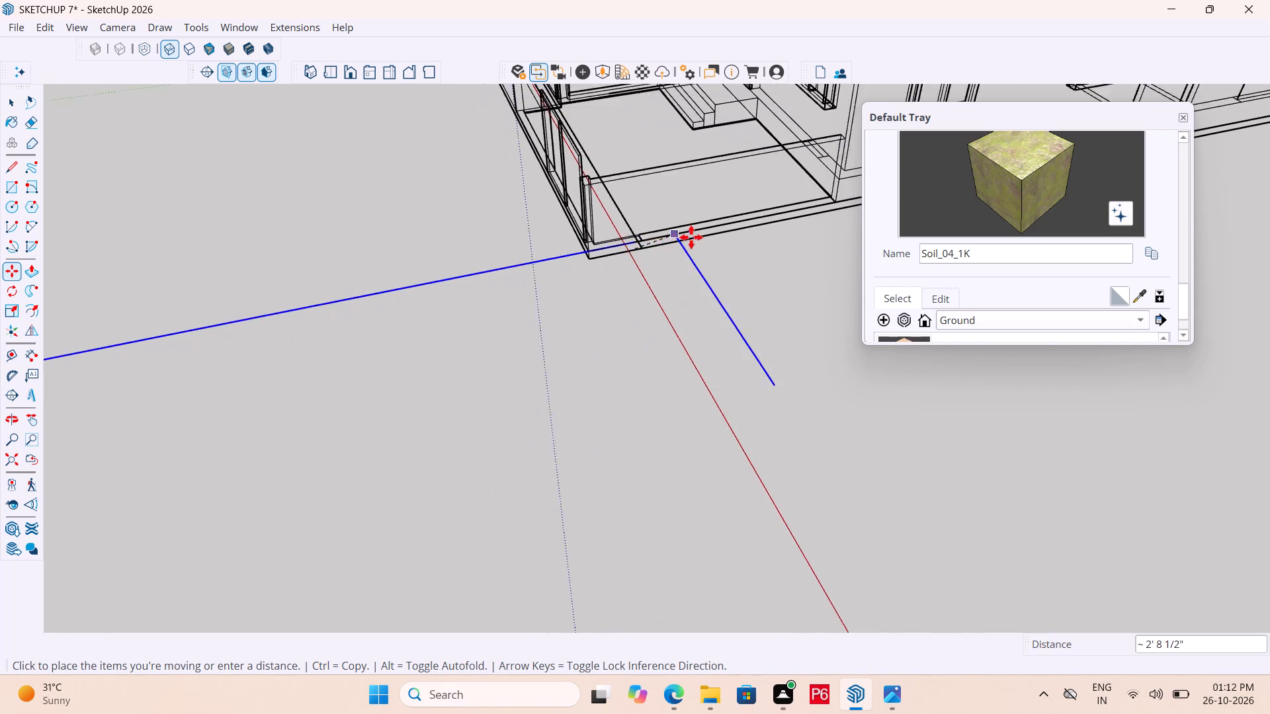
{"action": "scroll", "coordinate": [691, 237], "scroll_direction": "down", "scroll_amount": 18}
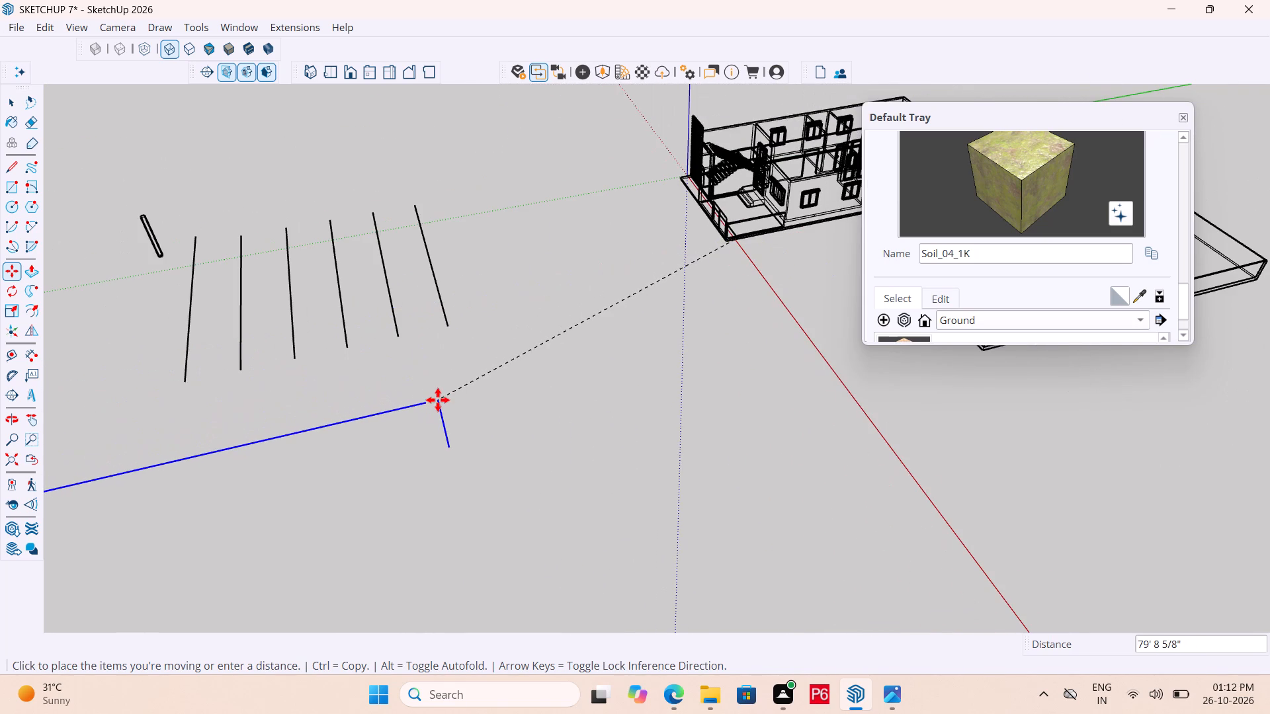
{"action": "left_click", "coordinate": [438, 400]}
Save the model with the two relocated lines.
{"action": "key", "text": "ctrl+s"}
{"action": "key", "text": "ctrl+s"}
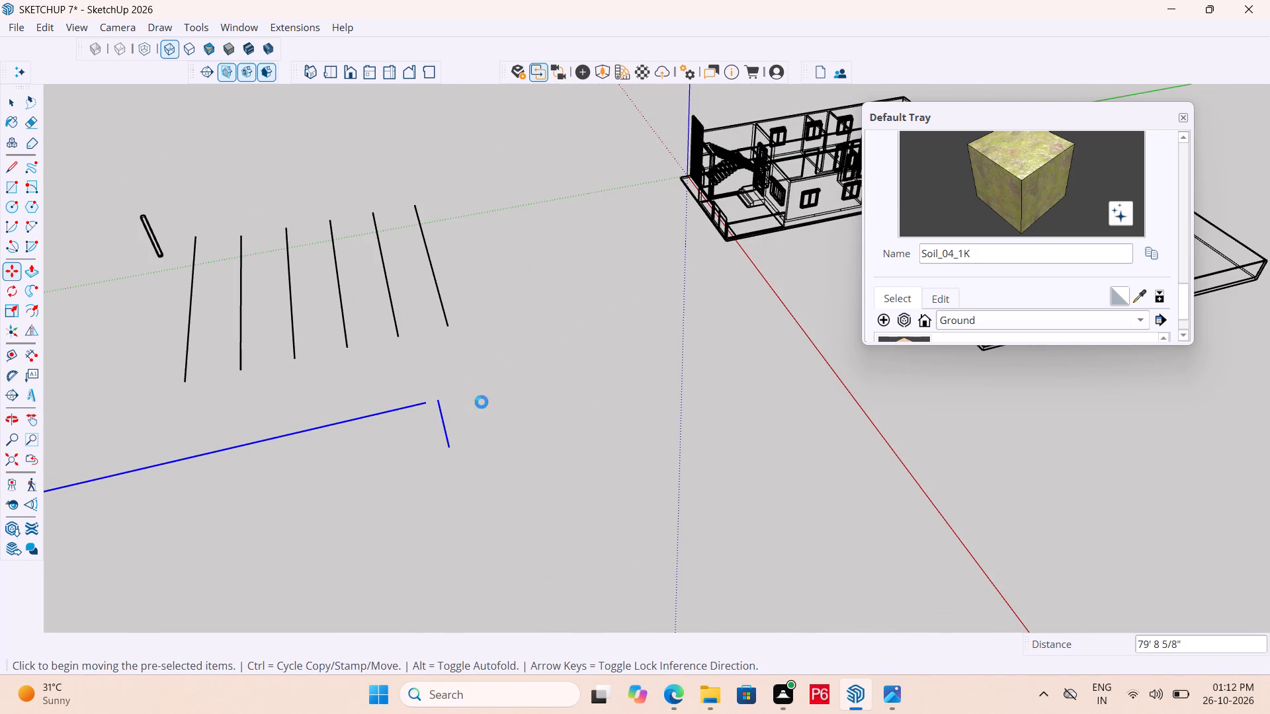
{"action": "key", "text": "ctrl+s"}
Draw a connecting line about 2' long along the green axis to close the gap between the two relocated lines.
{"action": "middle_click_drag", "start_coordinate": [412, 429], "coordinate": [548, 248]}
{"action": "middle_click_drag", "start_coordinate": [530, 278], "coordinate": [533, 319]}
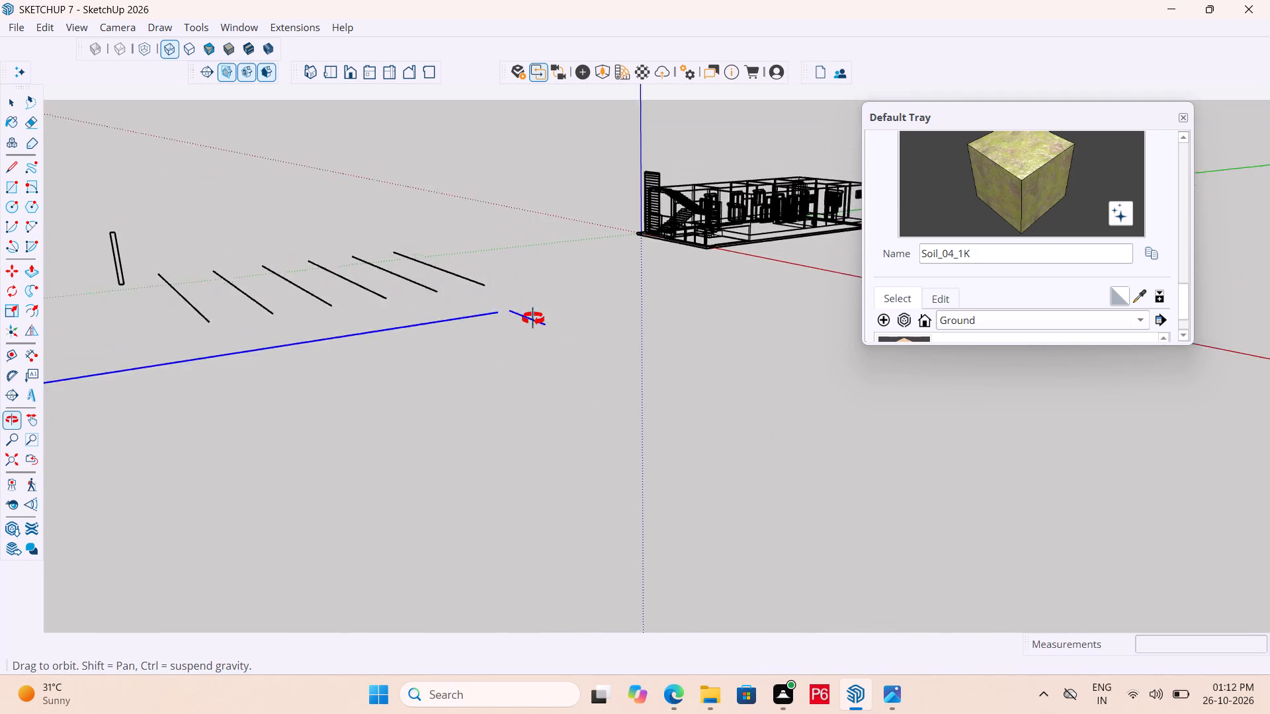
{"action": "middle_click_drag", "start_coordinate": [533, 319], "coordinate": [532, 338]}
{"action": "scroll", "coordinate": [500, 370], "scroll_direction": "up", "scroll_amount": 13}
{"action": "middle_click", "coordinate": [499, 370]}
{"action": "middle_click", "coordinate": [496, 354]}
{"action": "key", "text": "f"}
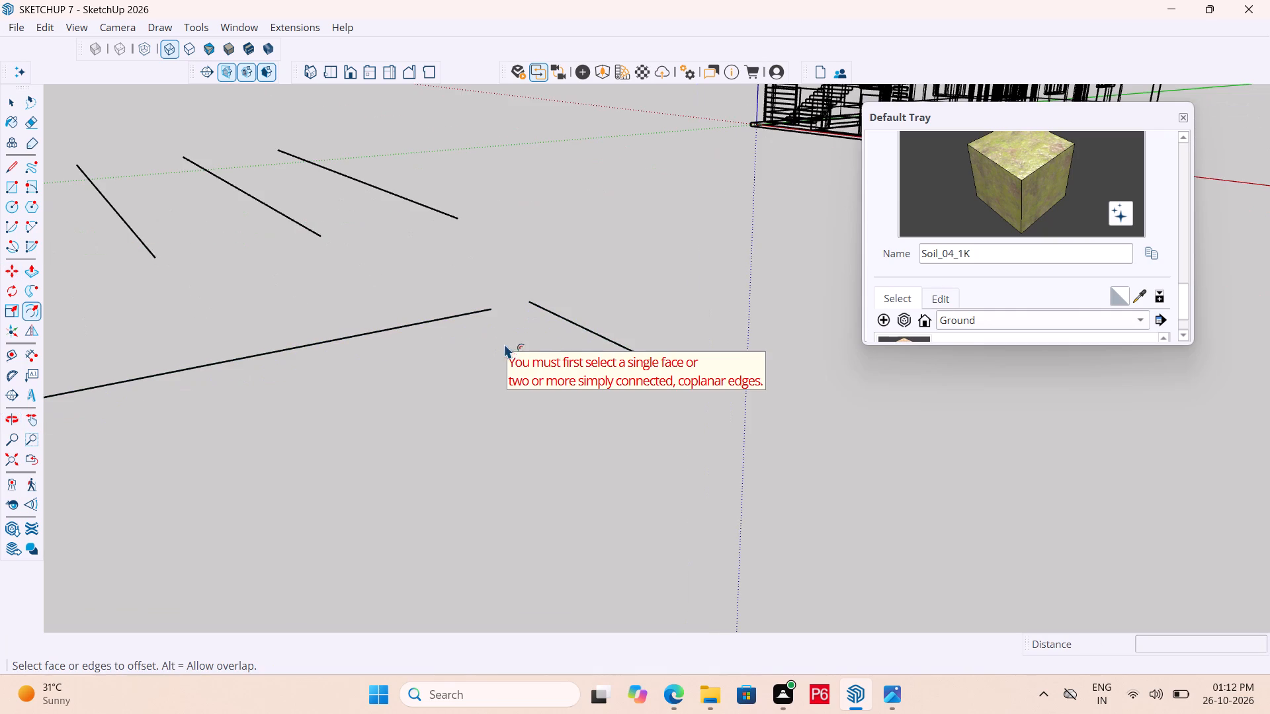
{"action": "key", "text": "l"}
{"action": "left_click", "coordinate": [491, 309]}
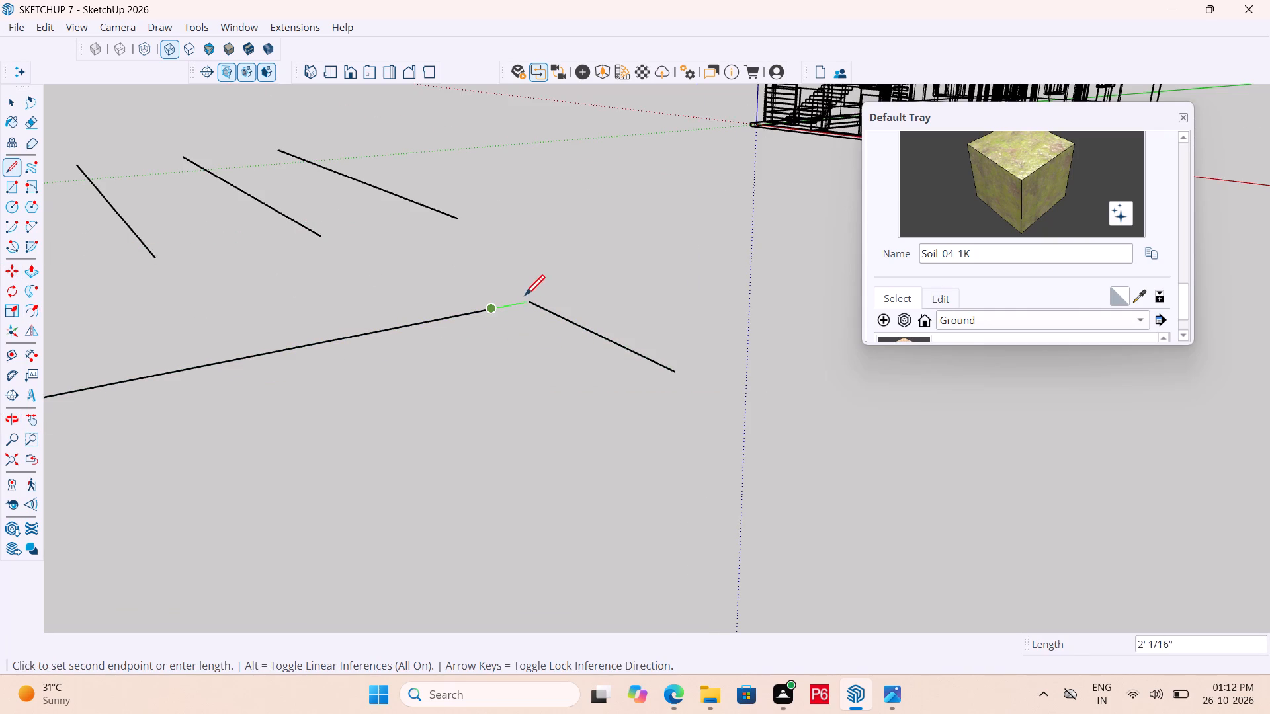
{"action": "left_click", "coordinate": [529, 298]}
{"action": "scroll", "coordinate": [596, 284], "scroll_direction": "down", "scroll_amount": 6}
{"action": "middle_click_drag", "start_coordinate": [525, 336], "coordinate": [441, 409]}
{"action": "key", "text": "space"}
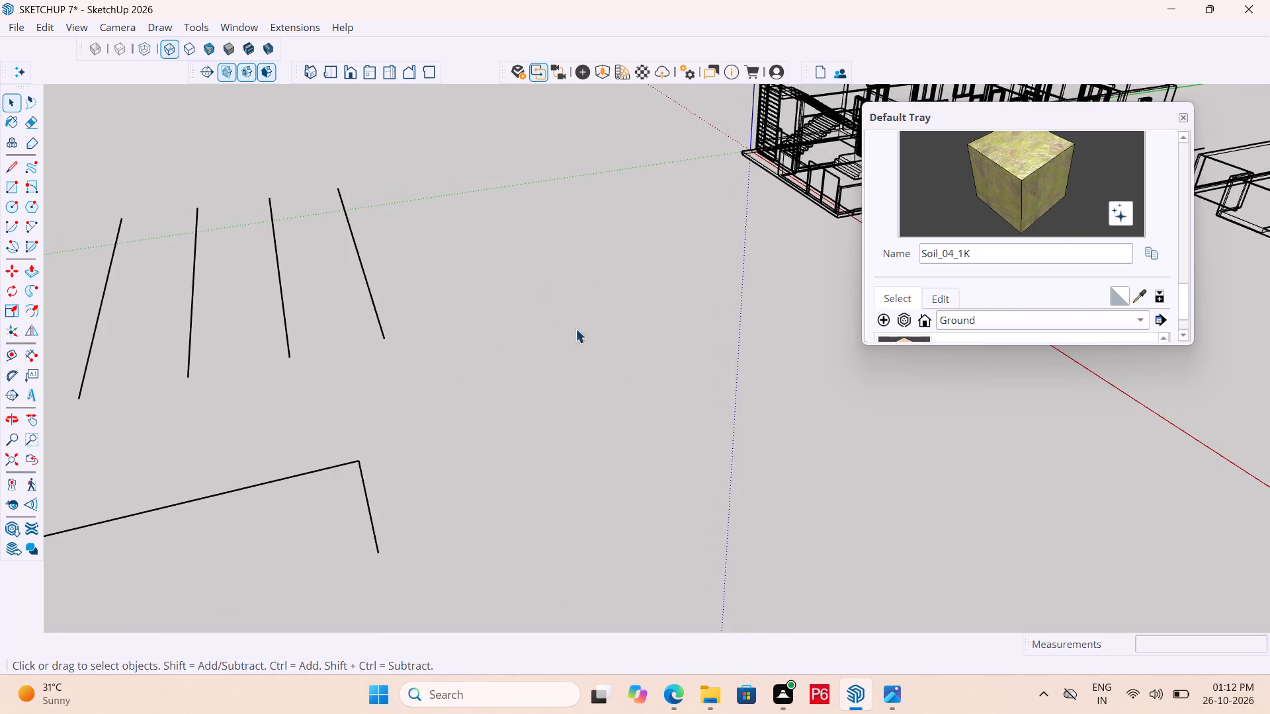
Save the model with the joined L-shaped lines.
{"action": "scroll", "coordinate": [626, 309], "scroll_direction": "down", "scroll_amount": 7}
{"action": "key", "text": "ctrl+s"}
{"action": "key", "text": "ctrl+s"}
{"action": "key", "text": "ctrl+s"}
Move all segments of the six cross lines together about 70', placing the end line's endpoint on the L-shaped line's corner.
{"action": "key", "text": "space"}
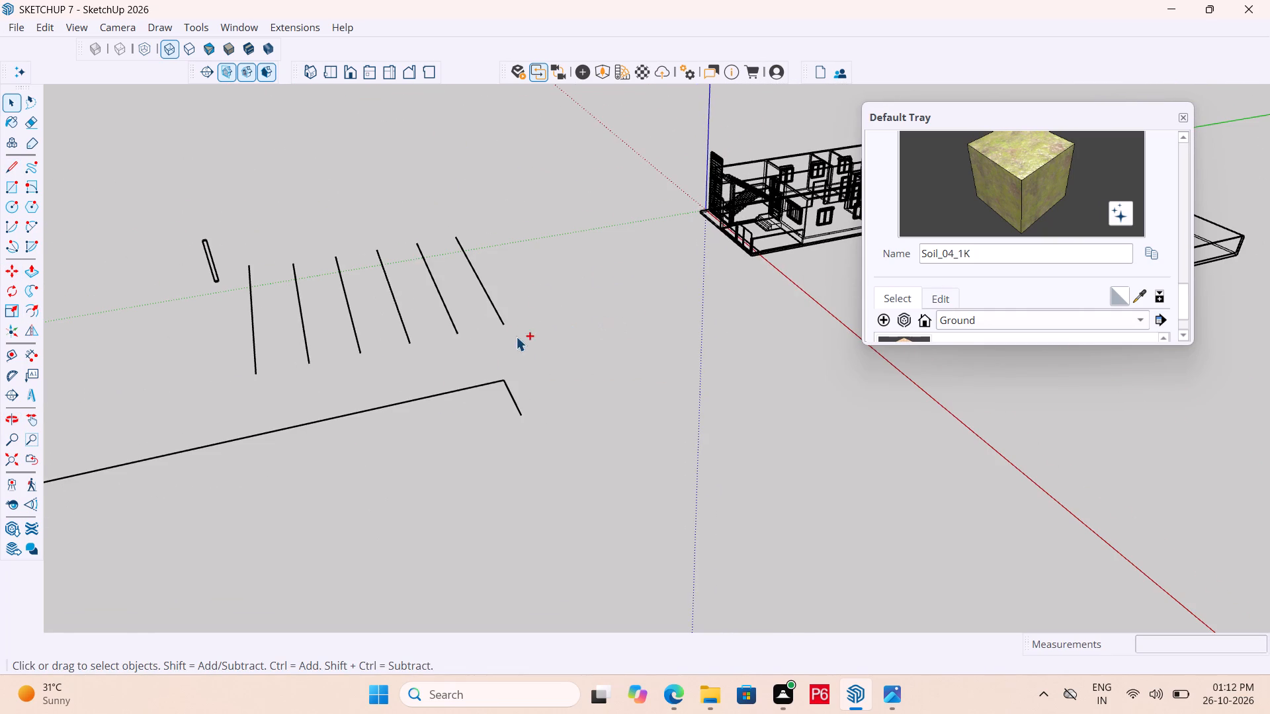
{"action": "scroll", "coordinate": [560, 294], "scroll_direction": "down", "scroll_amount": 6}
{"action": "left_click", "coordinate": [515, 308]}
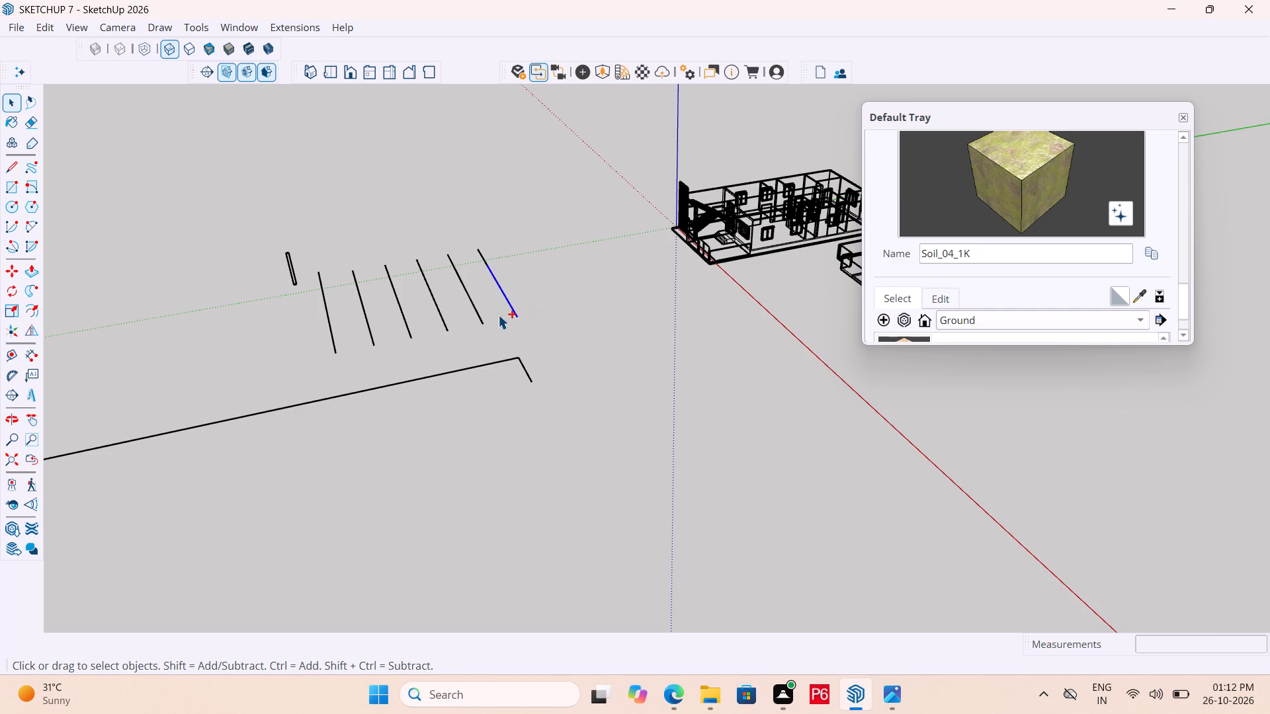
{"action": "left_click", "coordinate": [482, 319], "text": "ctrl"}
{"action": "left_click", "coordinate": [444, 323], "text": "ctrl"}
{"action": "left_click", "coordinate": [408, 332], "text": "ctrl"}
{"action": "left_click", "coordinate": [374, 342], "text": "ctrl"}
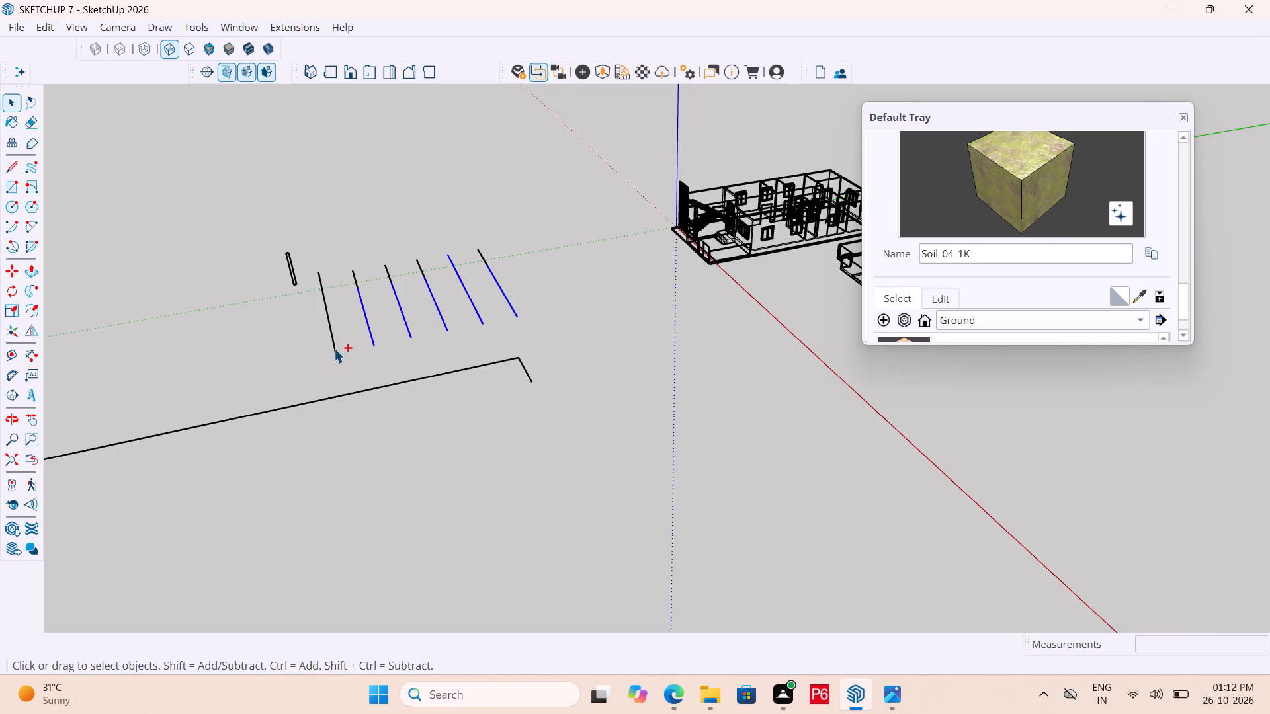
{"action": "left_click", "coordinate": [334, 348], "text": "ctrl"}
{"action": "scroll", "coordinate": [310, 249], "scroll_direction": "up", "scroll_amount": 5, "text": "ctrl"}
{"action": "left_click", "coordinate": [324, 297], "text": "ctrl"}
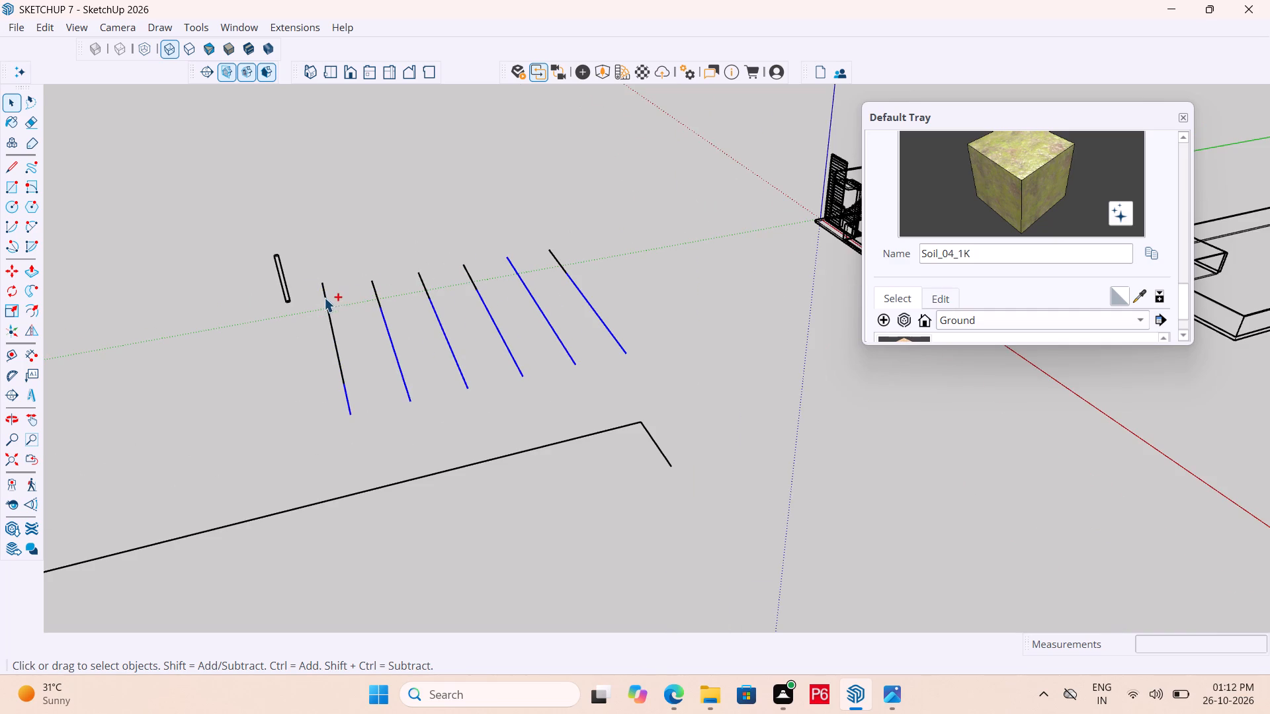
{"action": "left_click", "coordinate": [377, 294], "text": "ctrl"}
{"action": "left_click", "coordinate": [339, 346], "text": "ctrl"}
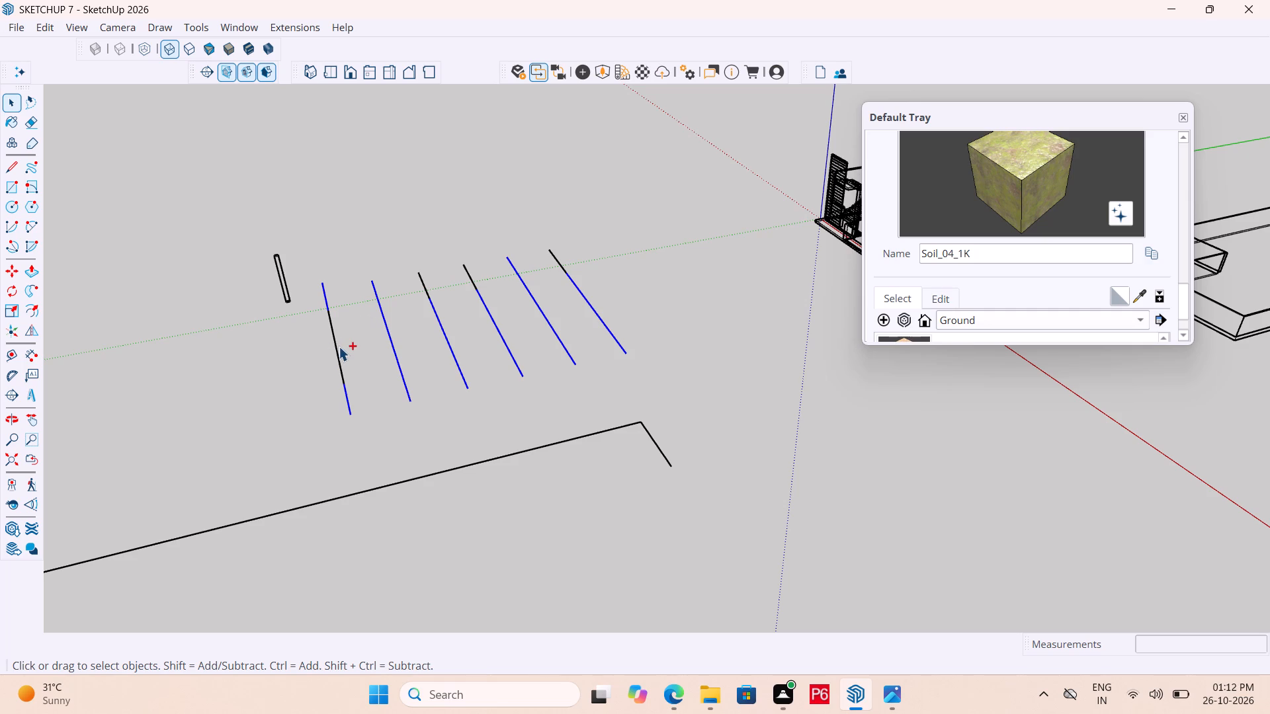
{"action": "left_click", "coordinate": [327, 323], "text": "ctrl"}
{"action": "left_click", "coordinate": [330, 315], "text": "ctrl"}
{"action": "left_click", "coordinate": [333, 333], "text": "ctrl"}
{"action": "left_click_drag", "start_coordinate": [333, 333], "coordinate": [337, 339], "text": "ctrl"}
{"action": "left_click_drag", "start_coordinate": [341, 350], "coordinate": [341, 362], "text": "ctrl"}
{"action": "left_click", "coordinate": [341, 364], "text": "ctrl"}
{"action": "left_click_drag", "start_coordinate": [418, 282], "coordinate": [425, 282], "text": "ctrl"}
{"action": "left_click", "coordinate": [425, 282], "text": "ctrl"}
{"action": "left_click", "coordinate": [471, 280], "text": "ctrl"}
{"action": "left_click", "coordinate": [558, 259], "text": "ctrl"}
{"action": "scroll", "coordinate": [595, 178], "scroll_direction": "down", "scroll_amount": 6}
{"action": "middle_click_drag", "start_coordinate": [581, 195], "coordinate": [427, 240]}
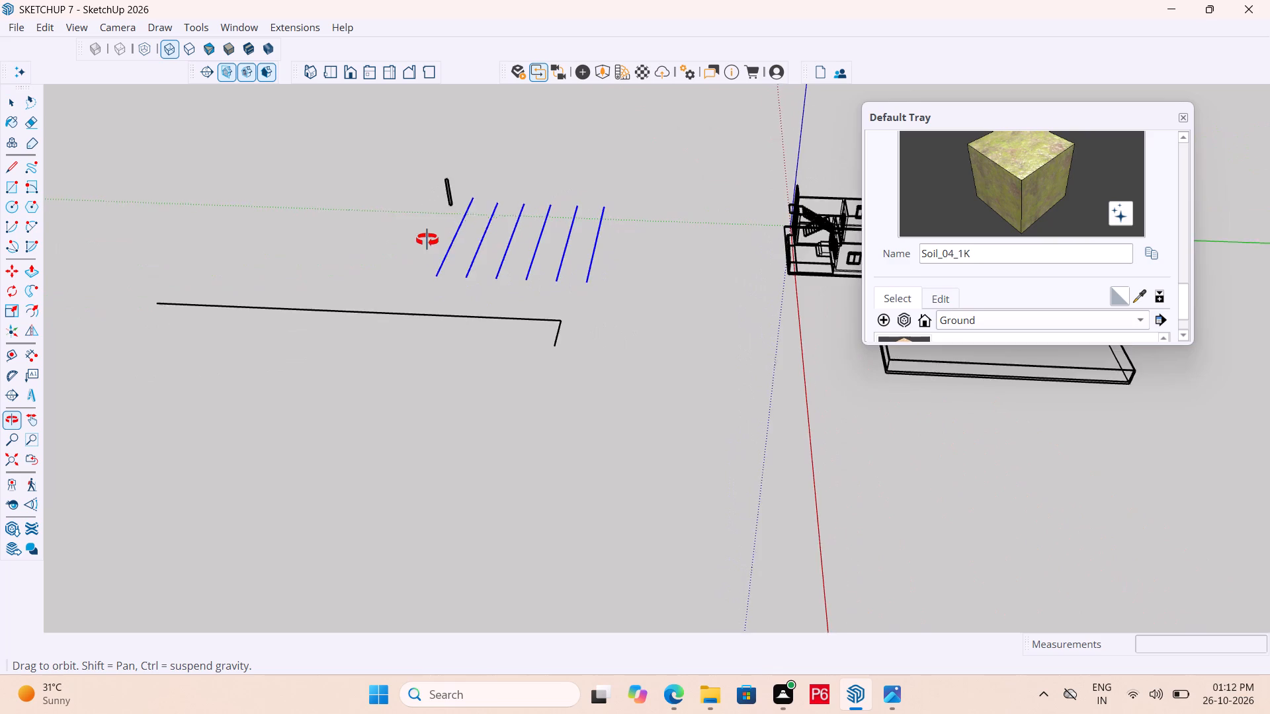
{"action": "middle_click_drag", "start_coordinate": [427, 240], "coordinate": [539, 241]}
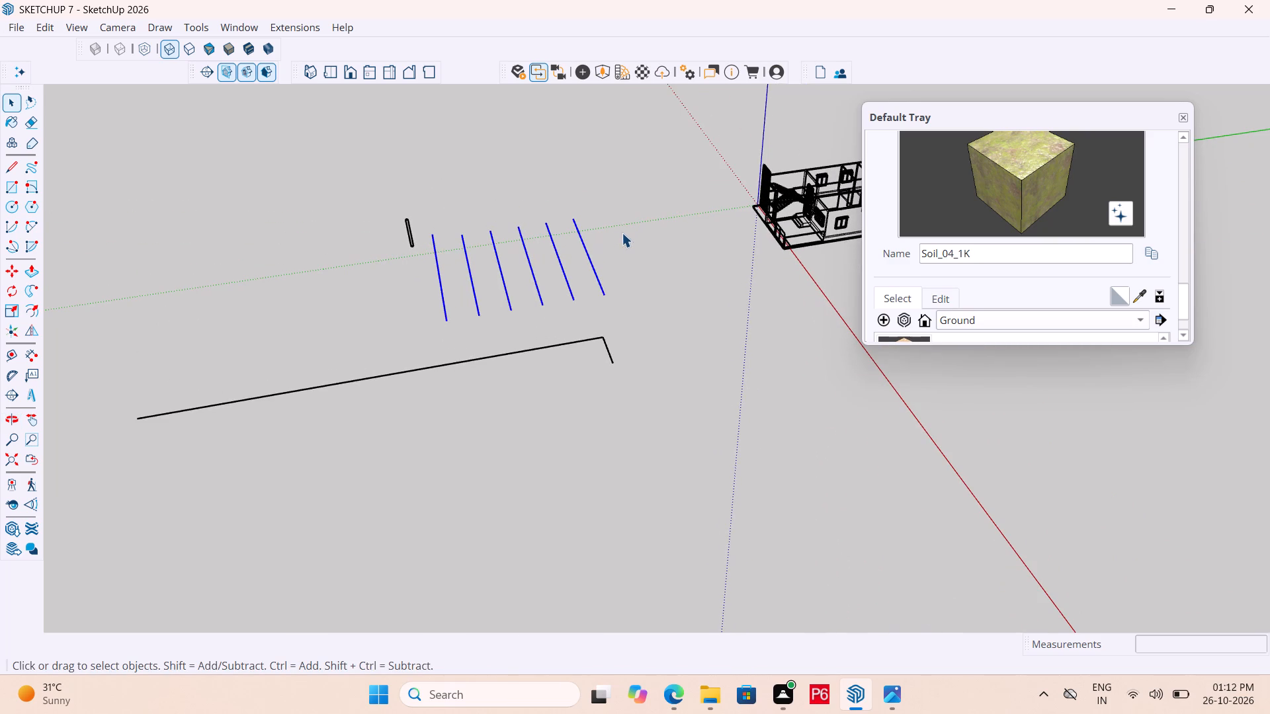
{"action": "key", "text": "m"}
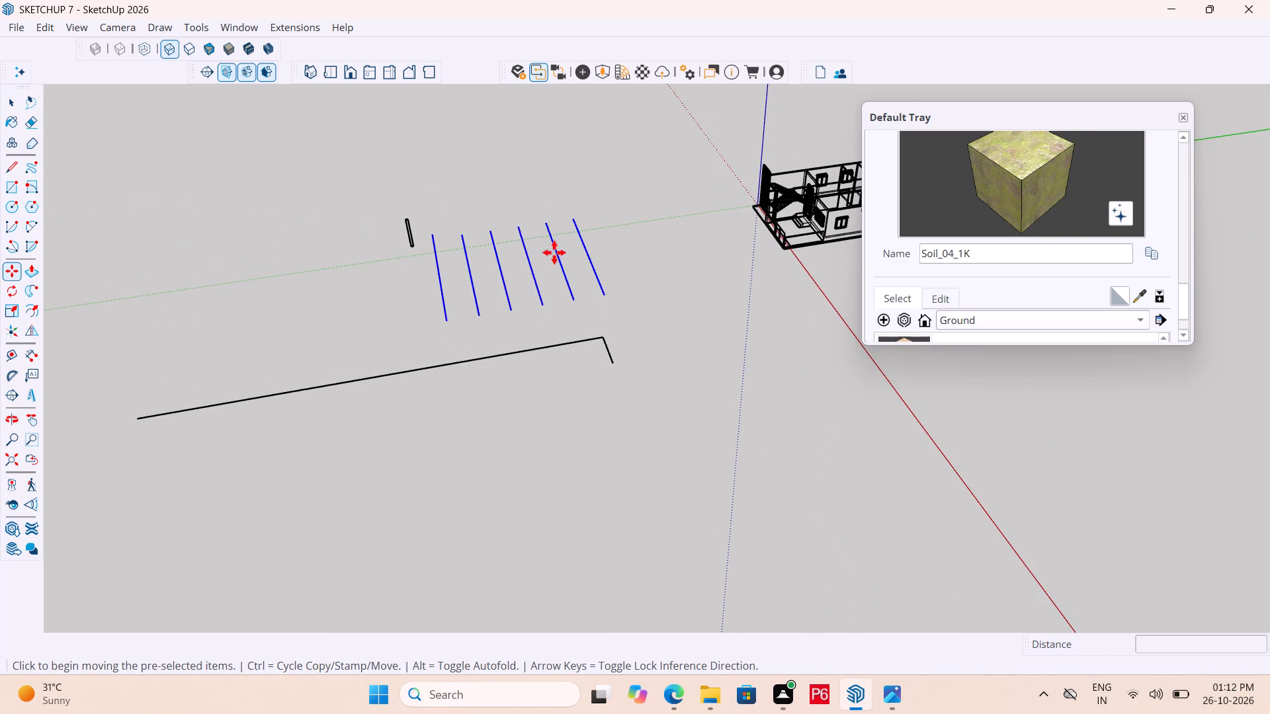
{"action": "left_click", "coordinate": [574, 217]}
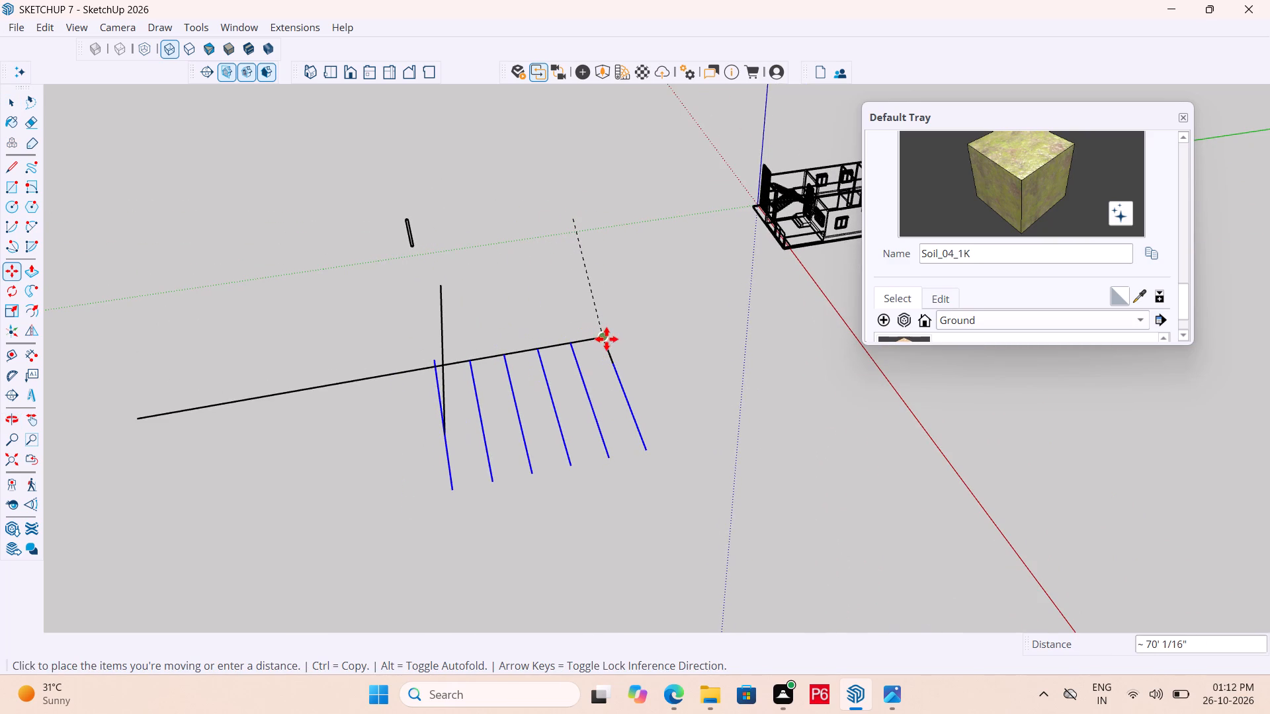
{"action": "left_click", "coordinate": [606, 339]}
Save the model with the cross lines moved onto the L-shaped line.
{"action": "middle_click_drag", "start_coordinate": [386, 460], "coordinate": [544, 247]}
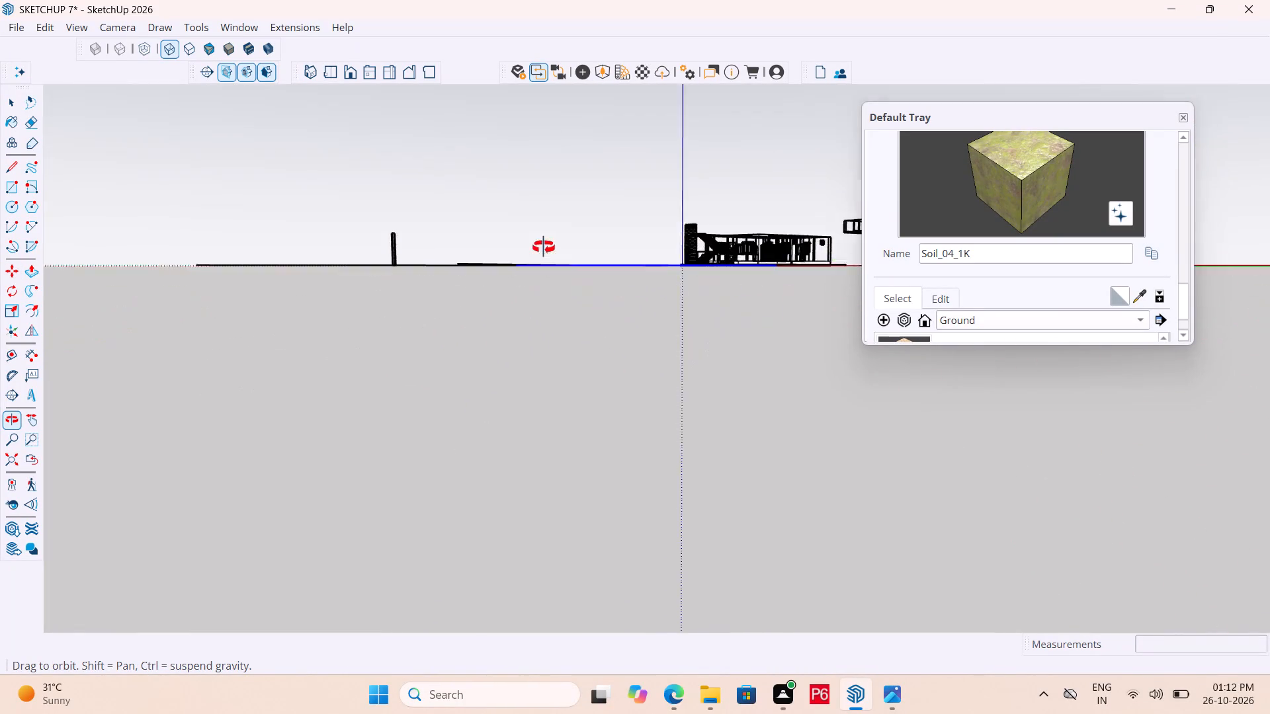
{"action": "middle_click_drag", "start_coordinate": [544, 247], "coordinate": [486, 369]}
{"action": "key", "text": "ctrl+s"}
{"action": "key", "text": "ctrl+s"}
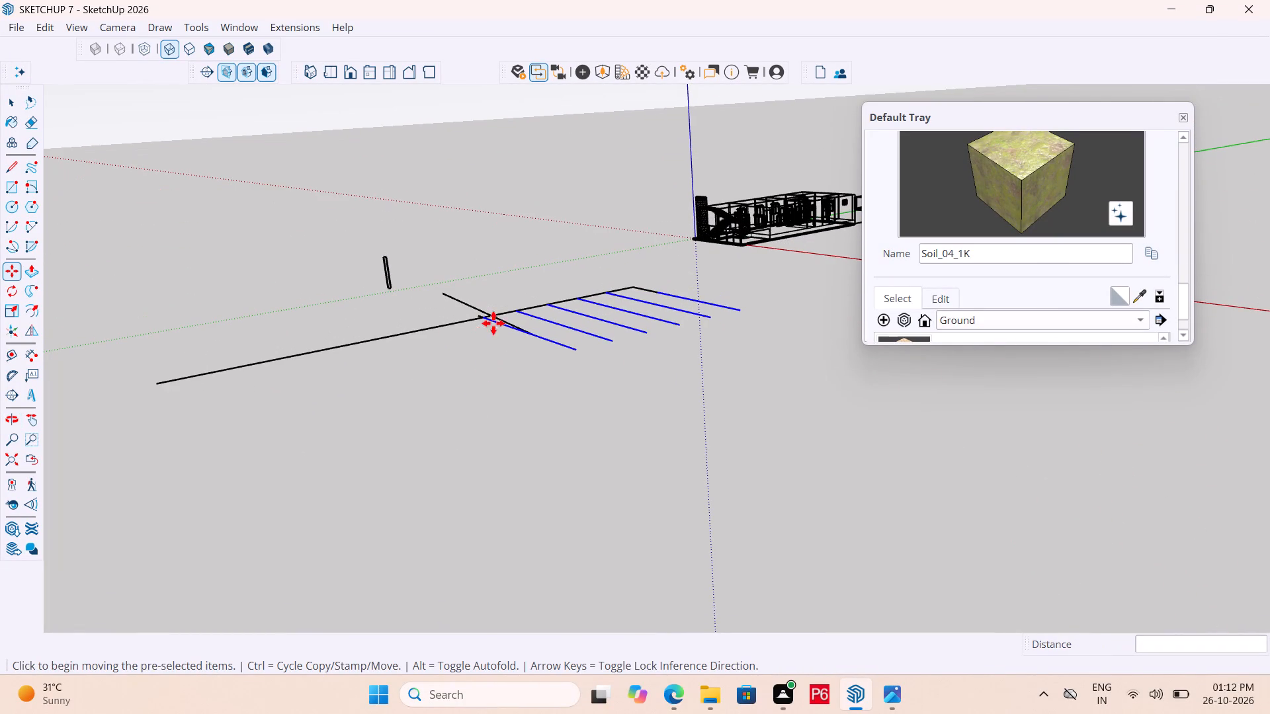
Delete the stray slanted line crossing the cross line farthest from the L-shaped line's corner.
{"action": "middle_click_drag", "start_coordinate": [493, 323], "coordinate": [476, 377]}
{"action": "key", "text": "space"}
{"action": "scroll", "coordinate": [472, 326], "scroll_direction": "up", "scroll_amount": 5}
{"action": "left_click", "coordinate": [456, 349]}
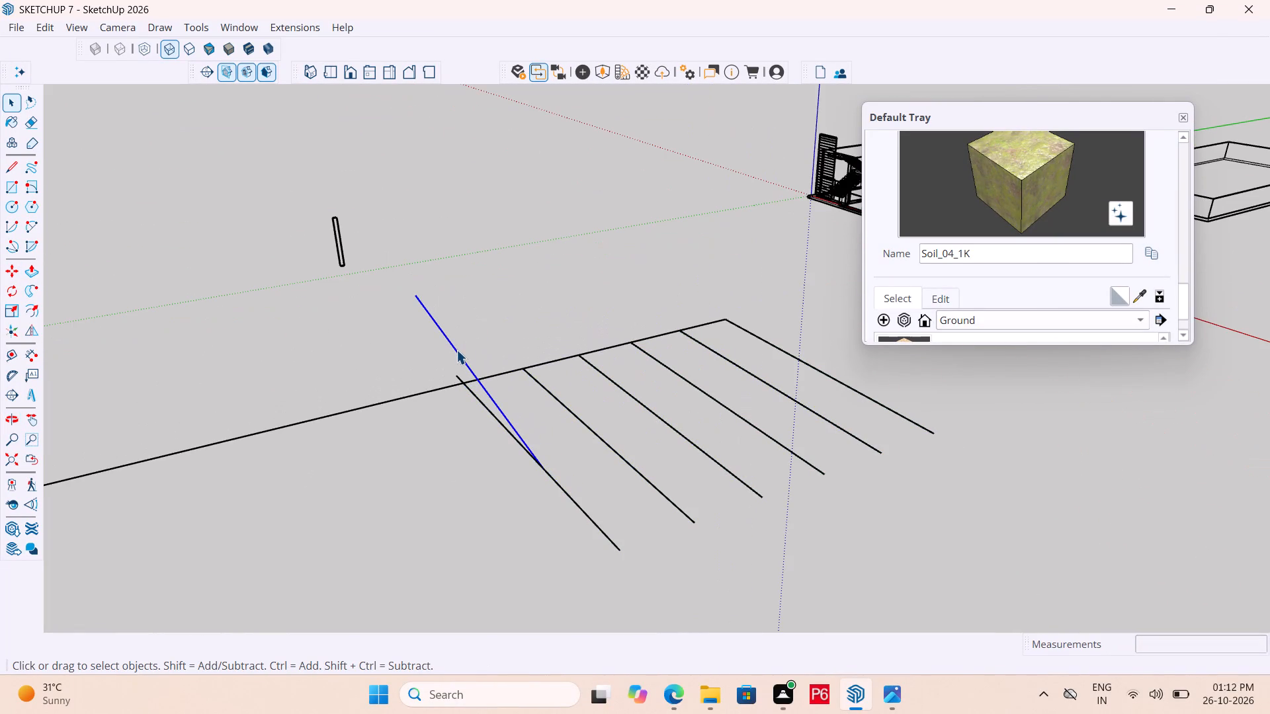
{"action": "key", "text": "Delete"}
Examine from several angles how the six cross lines meet the long reference line.
{"action": "scroll", "coordinate": [455, 380], "scroll_direction": "up", "scroll_amount": 5}
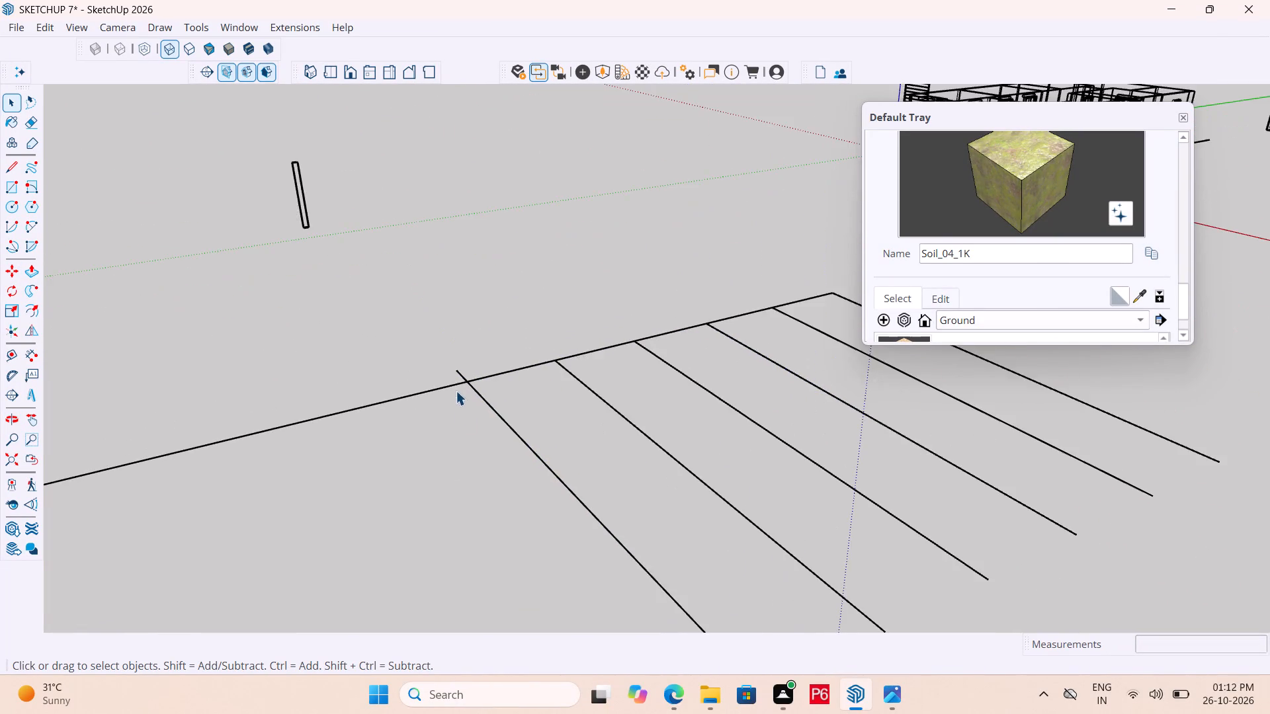
{"action": "middle_click_drag", "start_coordinate": [464, 417], "coordinate": [672, 327]}
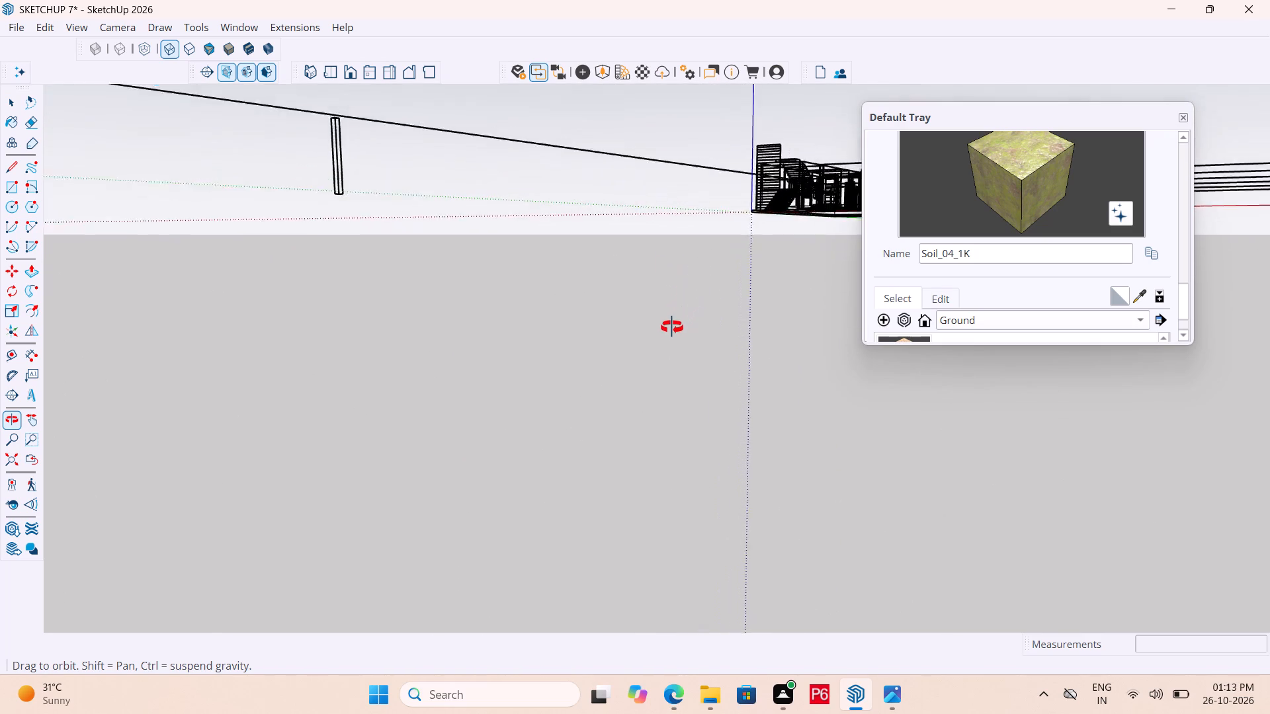
{"action": "middle_click_drag", "start_coordinate": [672, 327], "coordinate": [607, 376]}
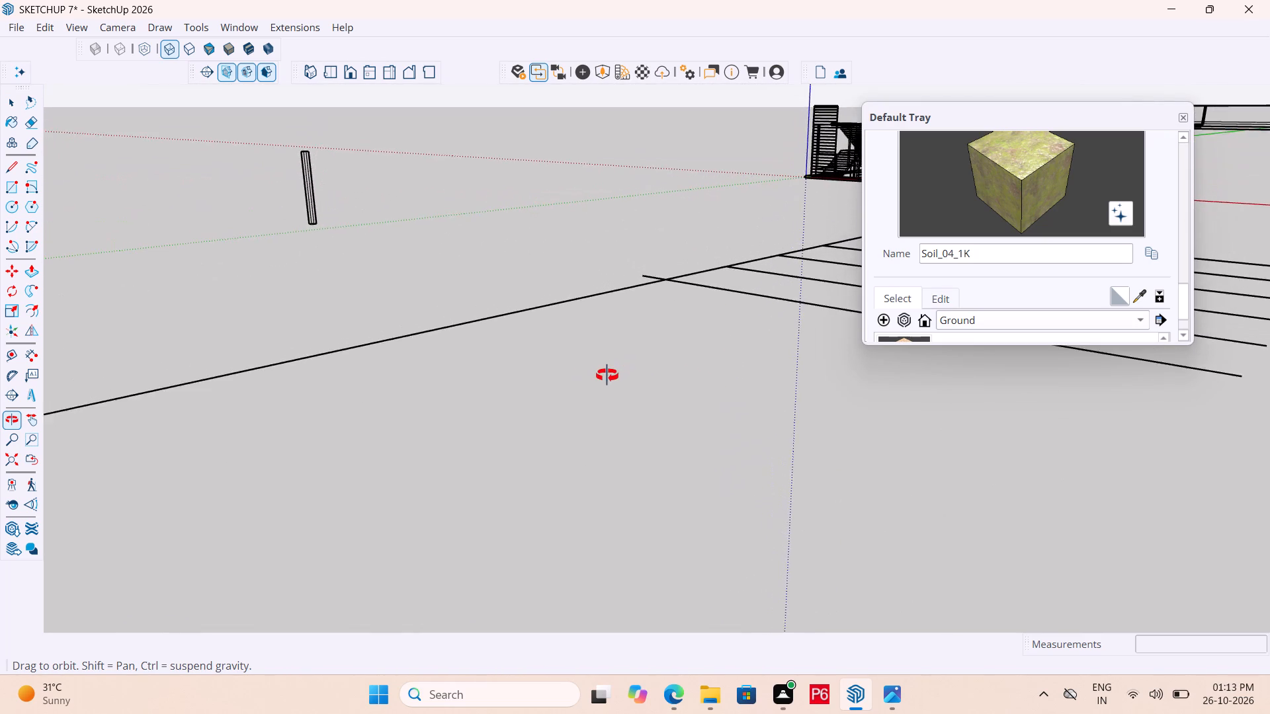
{"action": "middle_click_drag", "start_coordinate": [607, 376], "coordinate": [577, 402]}
{"action": "scroll", "coordinate": [573, 307], "scroll_direction": "down", "scroll_amount": 7}
{"action": "middle_click_drag", "start_coordinate": [571, 322], "coordinate": [577, 370]}
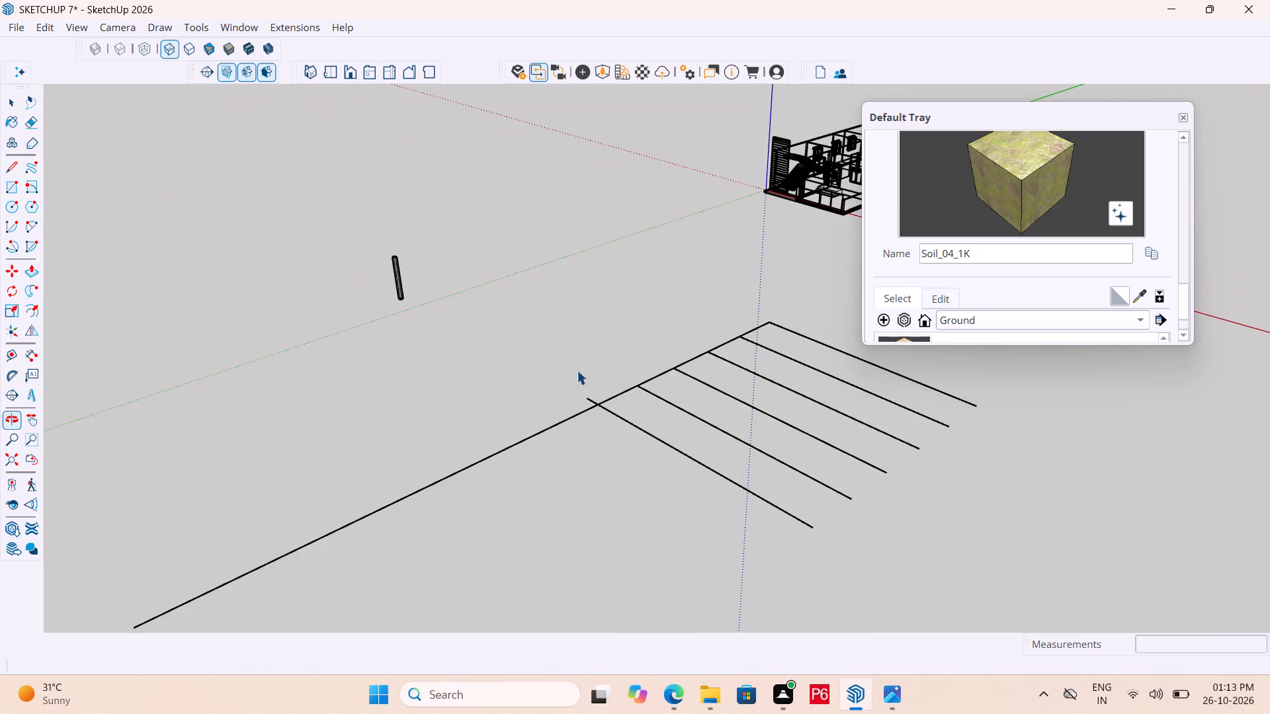
{"action": "scroll", "coordinate": [582, 260], "scroll_direction": "down", "scroll_amount": 6}
{"action": "middle_click_drag", "start_coordinate": [491, 434], "coordinate": [469, 448]}
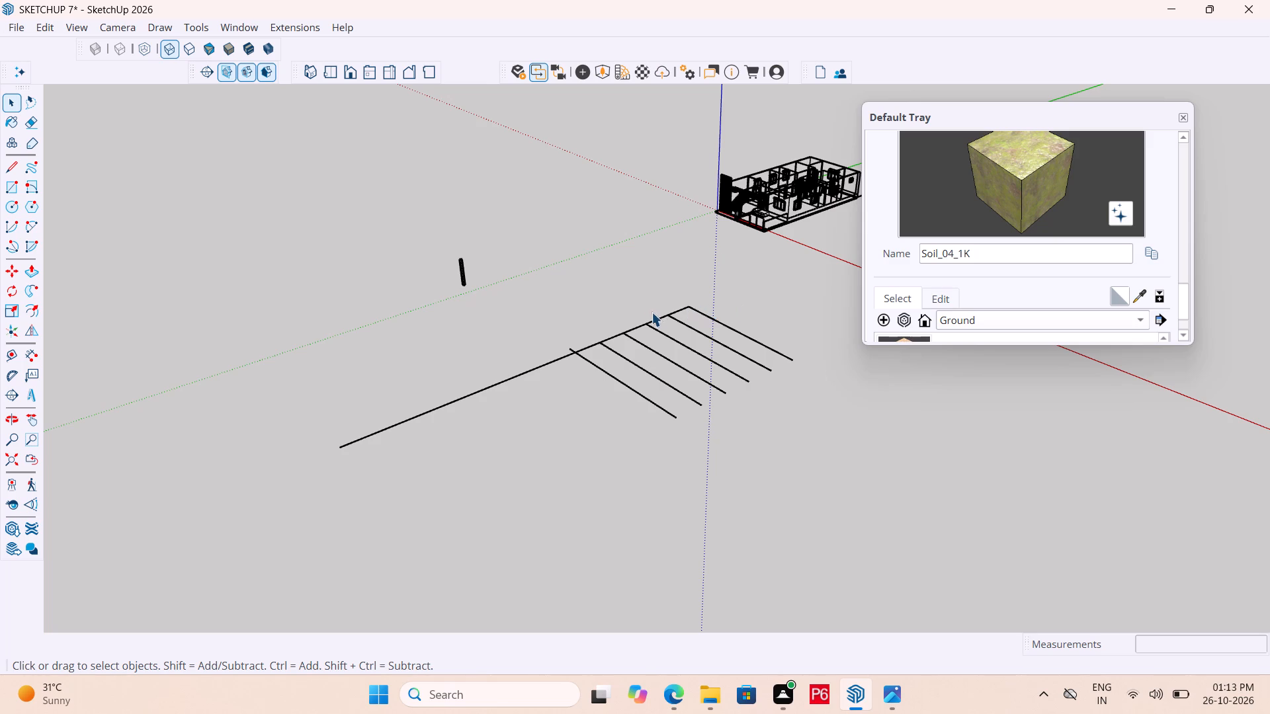
{"action": "scroll", "coordinate": [716, 317], "scroll_direction": "up", "scroll_amount": 1}
{"action": "middle_click_drag", "start_coordinate": [628, 410], "coordinate": [448, 424]}
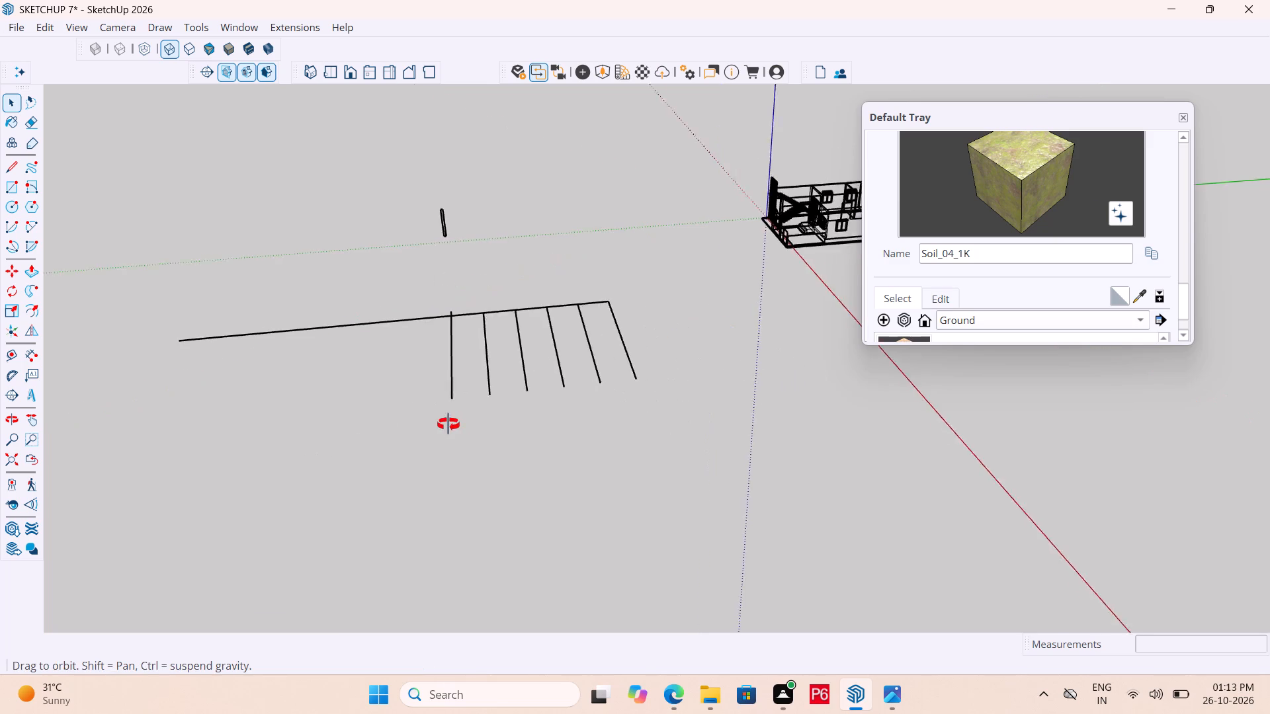
{"action": "middle_click_drag", "start_coordinate": [448, 424], "coordinate": [255, 495]}
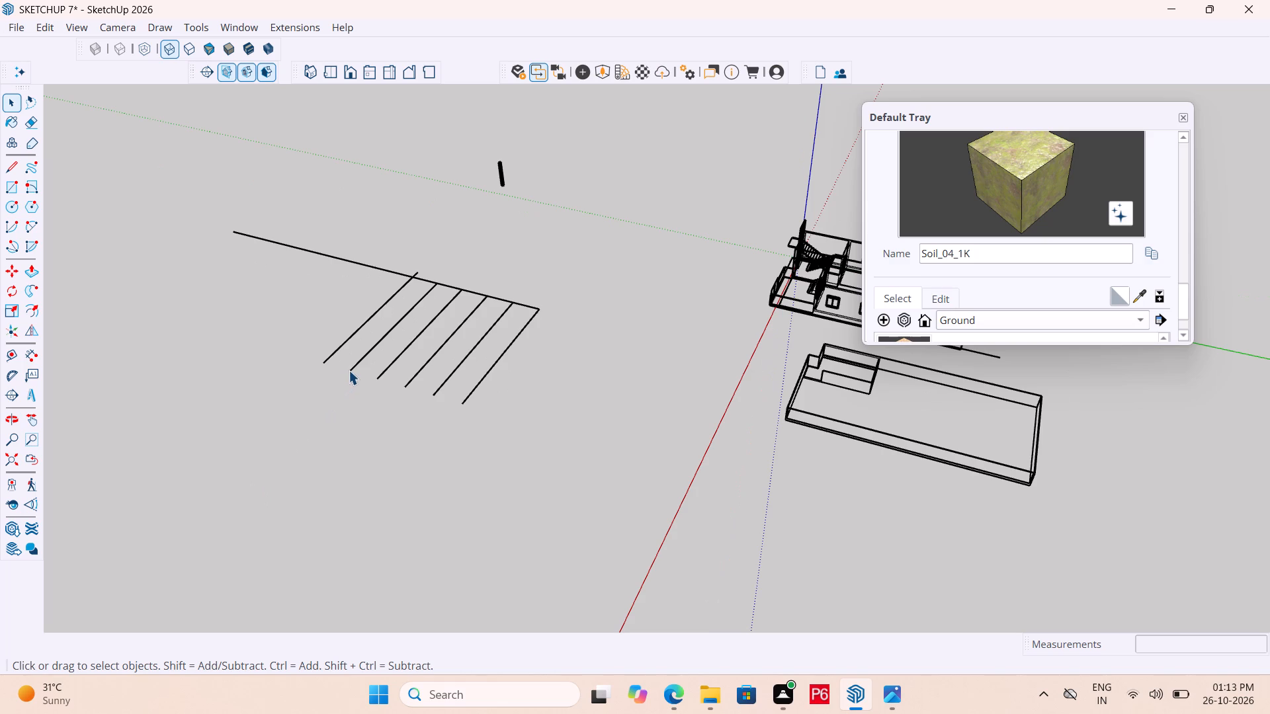
Undo the stray line's deletion, the cross-line move, the L-shaped line and earlier grid deletions until parts of the long grid lines return.
{"action": "key", "text": "ctrl+z"}
{"action": "key", "text": "ctrl+z"}
{"action": "key", "text": "ctrl+z"}
{"action": "key", "text": "ctrl+z"}
{"action": "key", "text": "ctrl+z"}
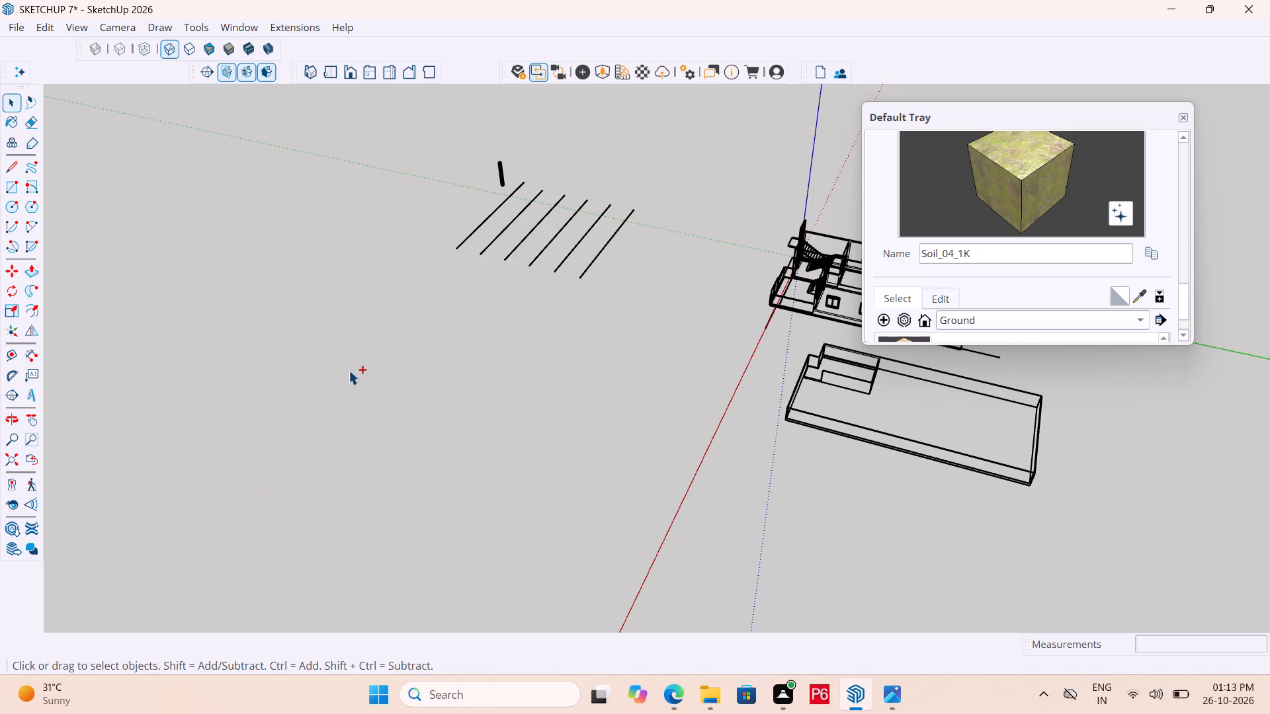
{"action": "key", "text": "ctrl+z"}
{"action": "key", "text": "ctrl+z"}
{"action": "key", "text": "ctrl+z"}
{"action": "key", "text": "ctrl+z"}
{"action": "key", "text": "ctrl+z"}
{"action": "key", "text": "ctrl+z"}
{"action": "key", "text": "ctrl+z"}
Draw a line along the green axis from the outermost stub on the end cross line, across all six cross lines and past the farthest.
{"action": "middle_click_drag", "start_coordinate": [464, 275], "coordinate": [785, 291]}
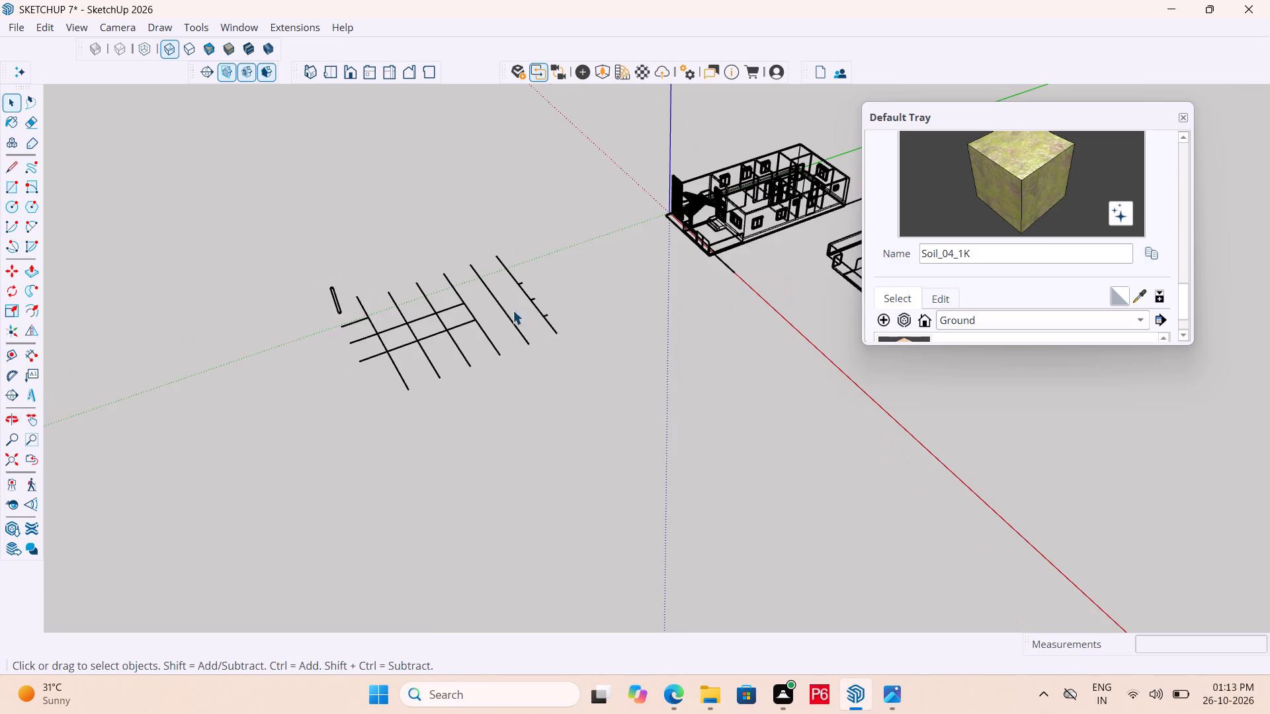
{"action": "scroll", "coordinate": [505, 315], "scroll_direction": "up", "scroll_amount": 6}
{"action": "scroll", "coordinate": [582, 331], "scroll_direction": "up", "scroll_amount": 12}
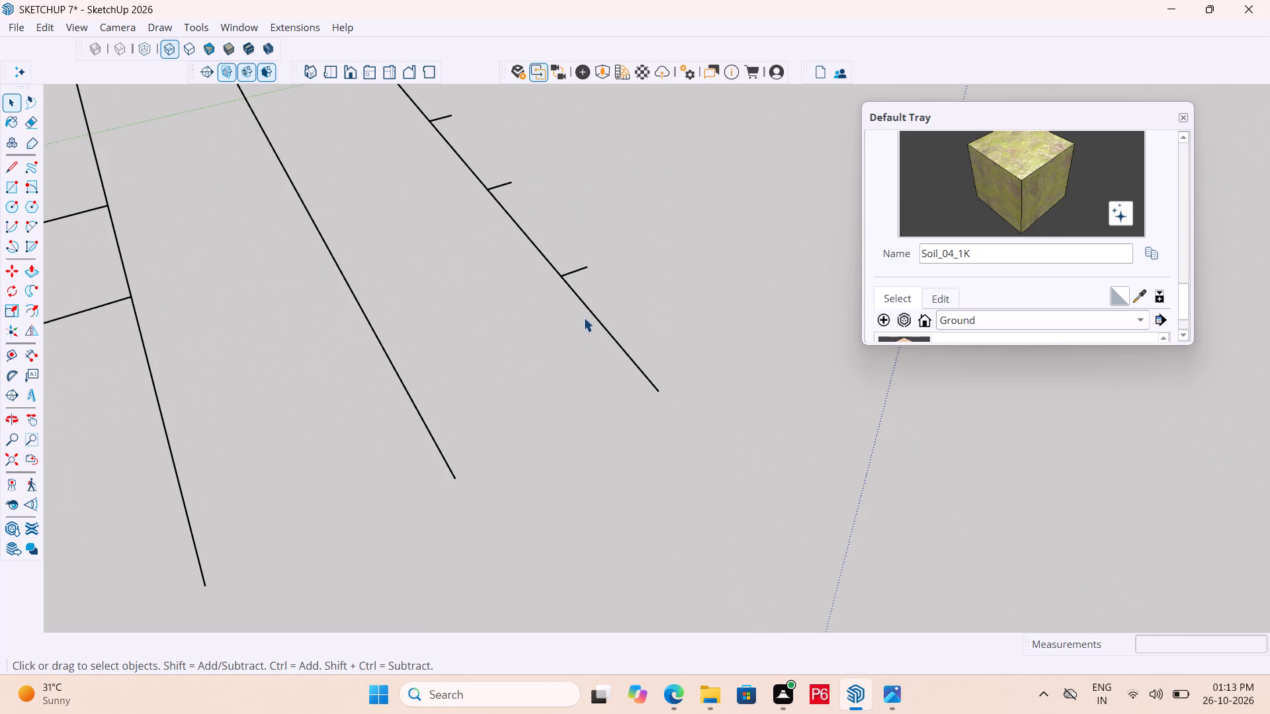
{"action": "key", "text": "l"}
{"action": "left_click", "coordinate": [591, 264]}
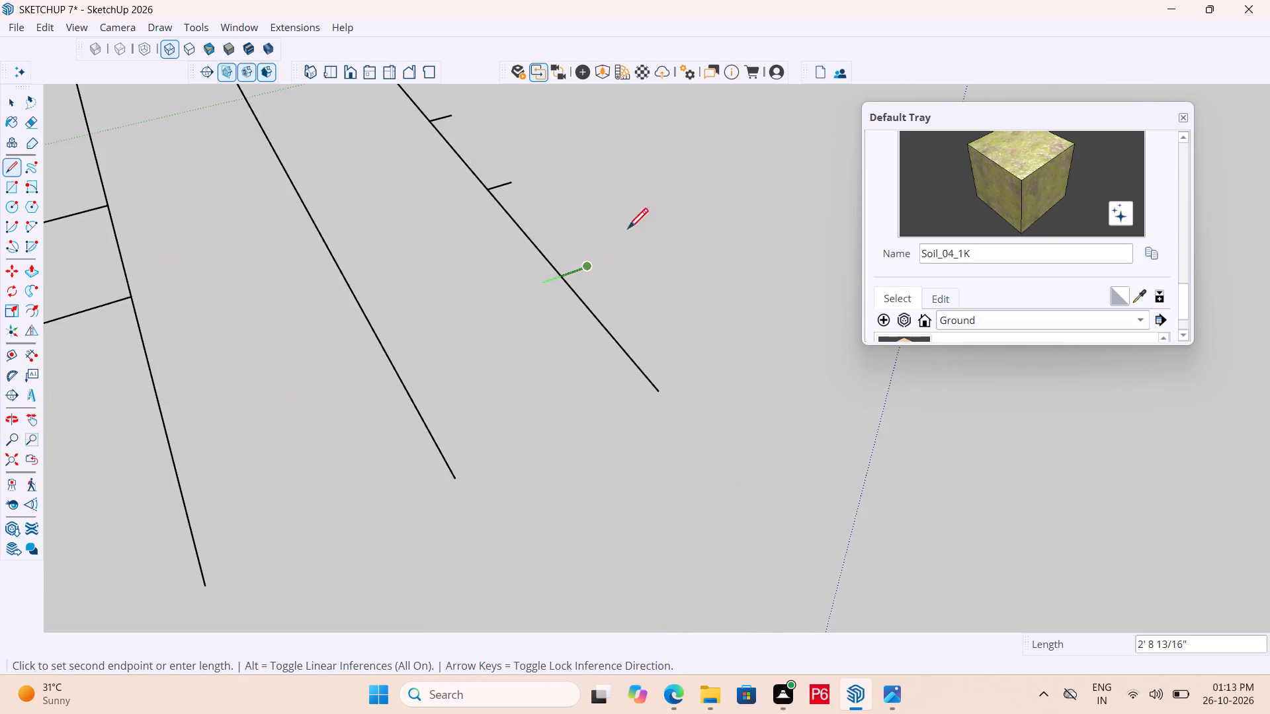
{"action": "scroll", "coordinate": [665, 213], "scroll_direction": "down", "scroll_amount": 5}
{"action": "key", "text": "space"}
{"action": "key", "text": "l"}
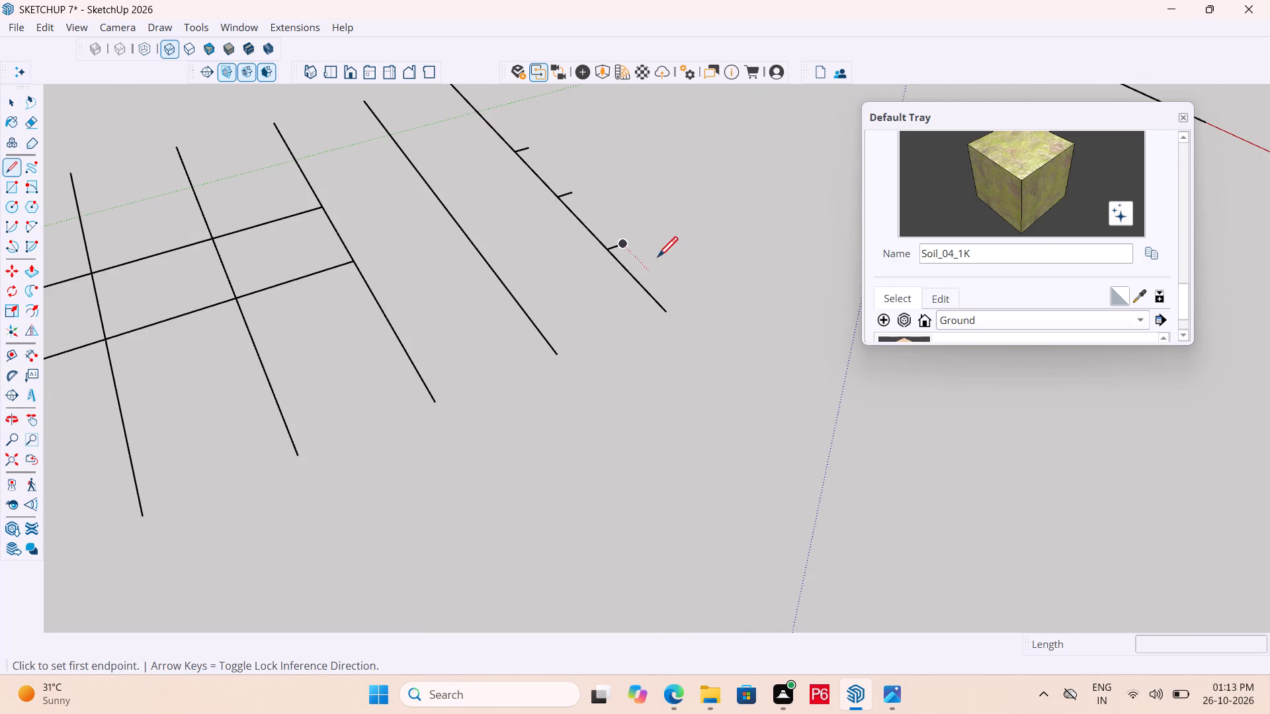
{"action": "left_click", "coordinate": [604, 253]}
{"action": "scroll", "coordinate": [468, 309], "scroll_direction": "down", "scroll_amount": 6}
{"action": "scroll", "coordinate": [519, 286], "scroll_direction": "down", "scroll_amount": 6}
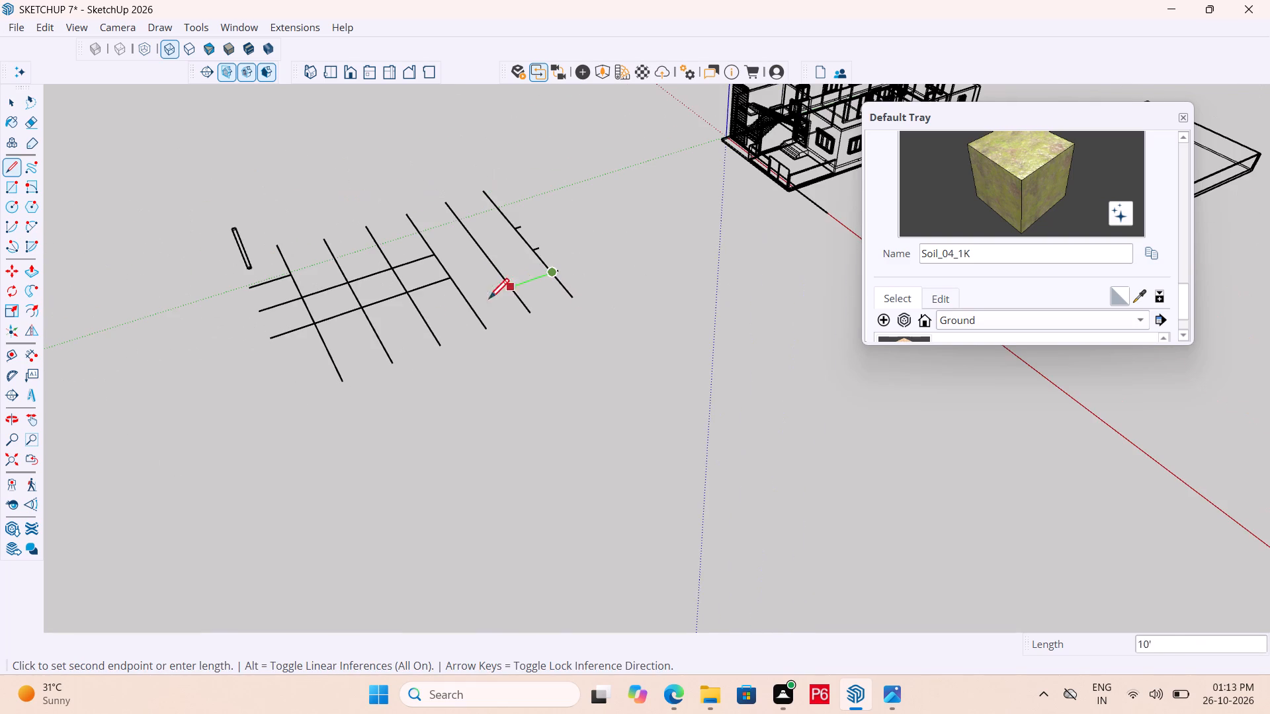
{"action": "left_click", "coordinate": [280, 372]}
{"action": "key", "text": "space"}
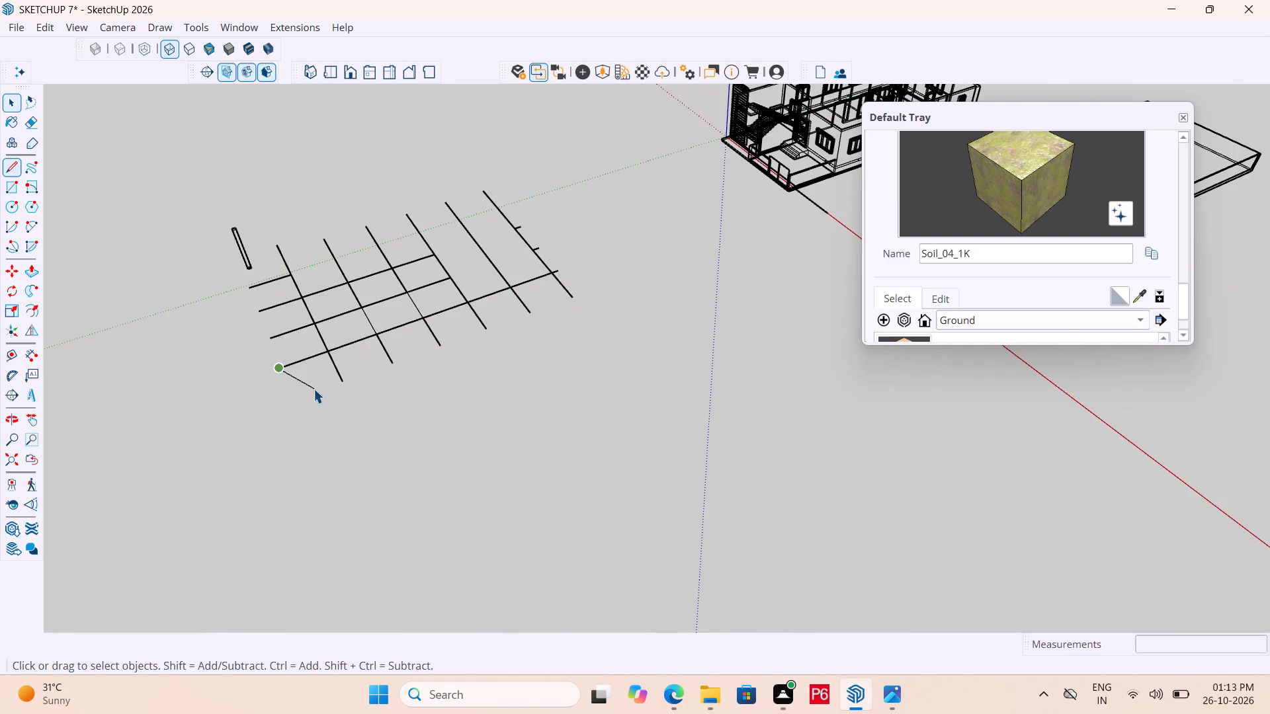
Save the model with the redrawn long grid line.
{"action": "scroll", "coordinate": [317, 384], "scroll_direction": "up", "scroll_amount": 6}
{"action": "middle_click_drag", "start_coordinate": [325, 358], "coordinate": [356, 178]}
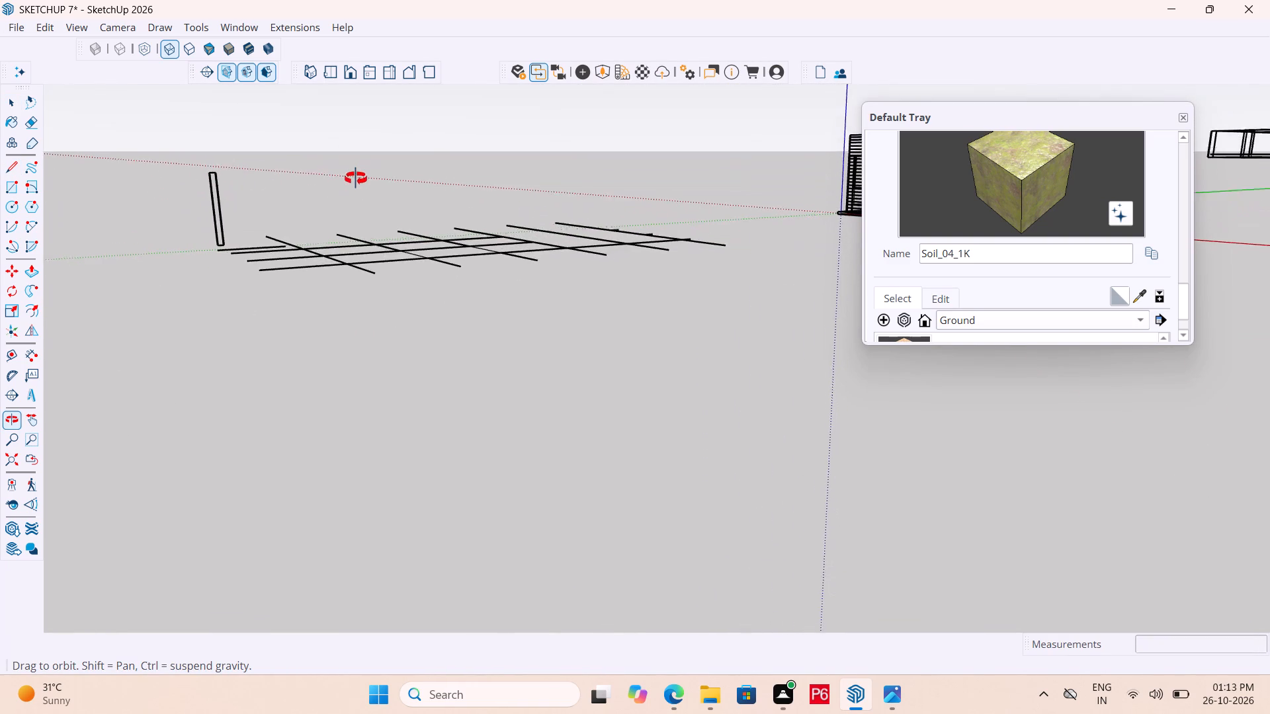
{"action": "middle_click_drag", "start_coordinate": [356, 178], "coordinate": [360, 183]}
{"action": "key", "text": "ctrl+s"}
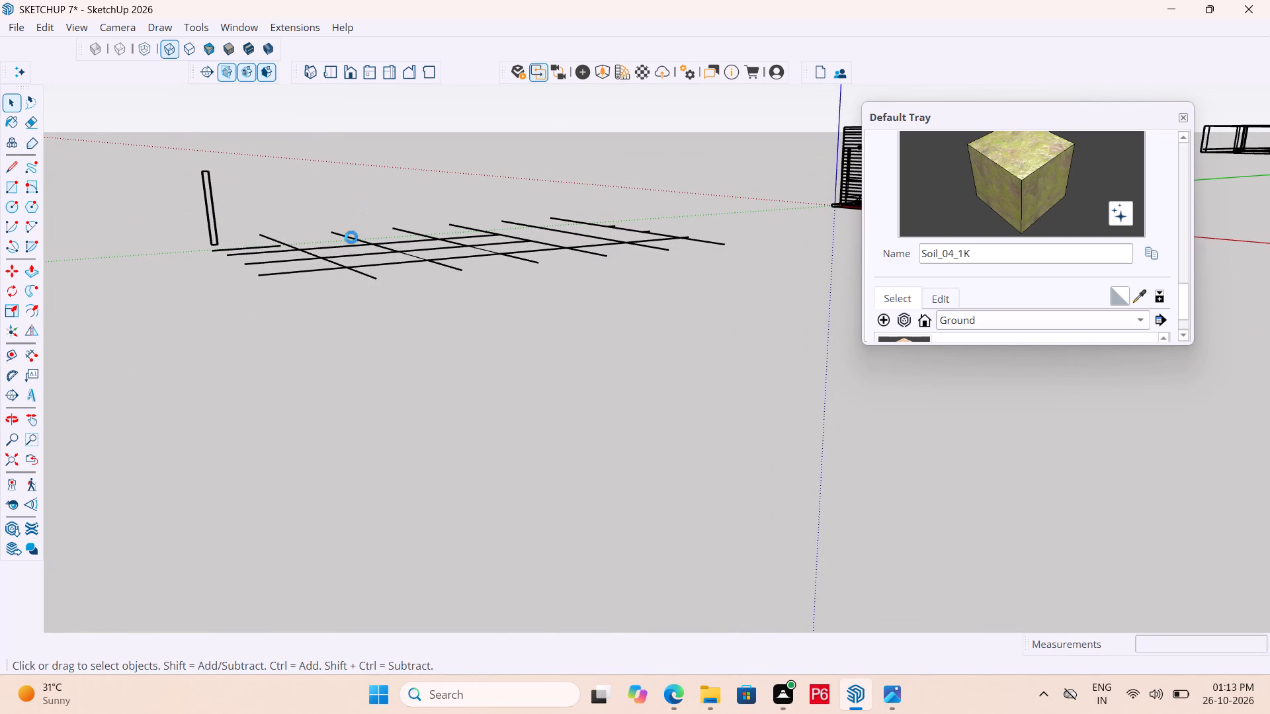
{"action": "key", "text": "ctrl+s"}
{"action": "key", "text": "ctrl+s"}
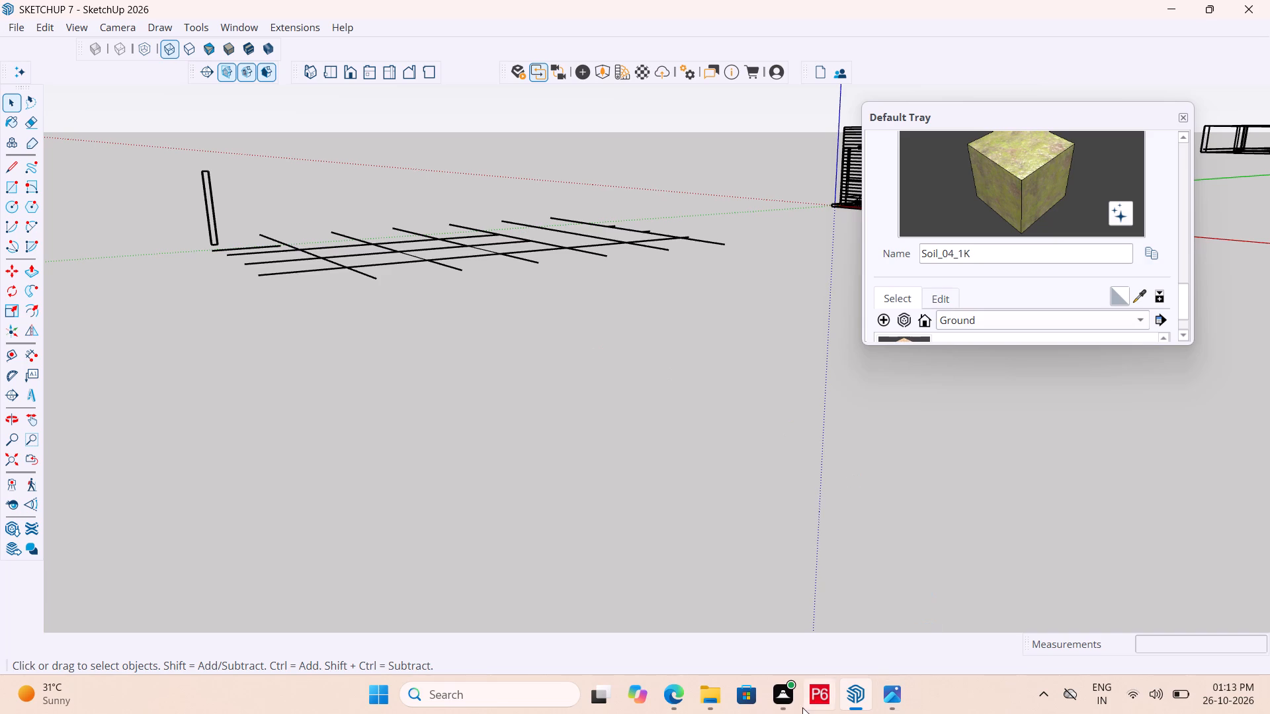
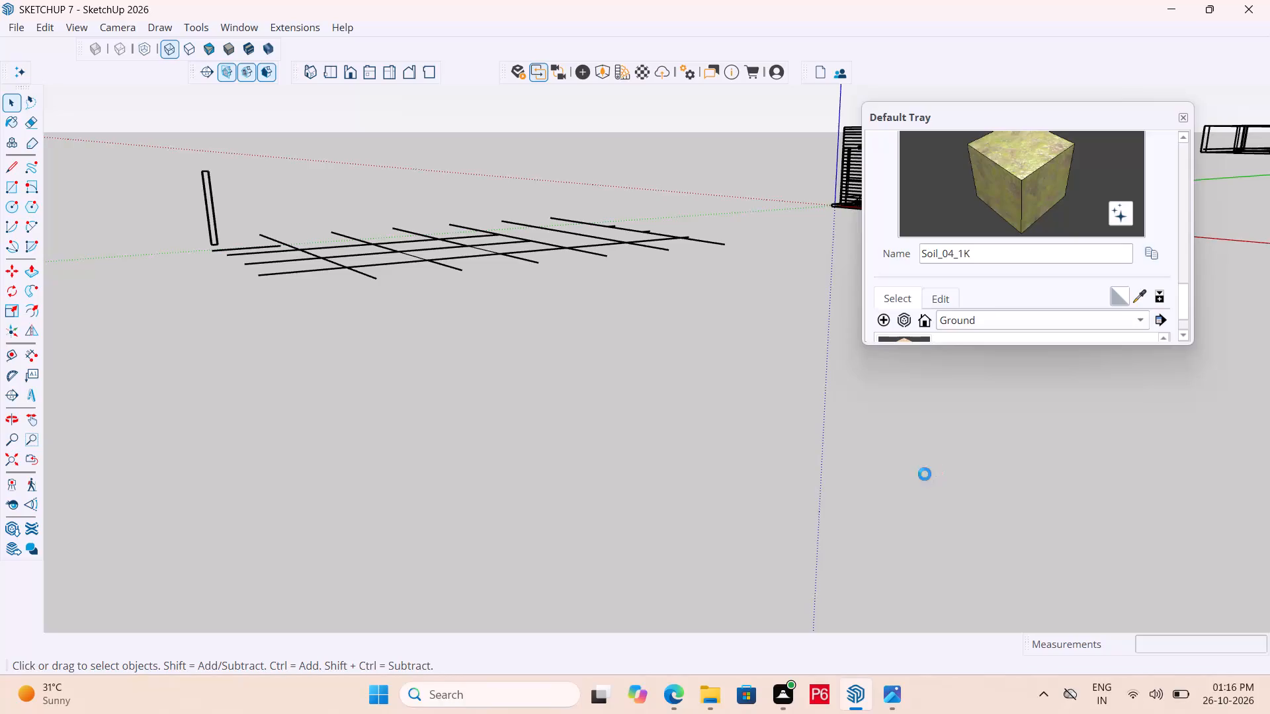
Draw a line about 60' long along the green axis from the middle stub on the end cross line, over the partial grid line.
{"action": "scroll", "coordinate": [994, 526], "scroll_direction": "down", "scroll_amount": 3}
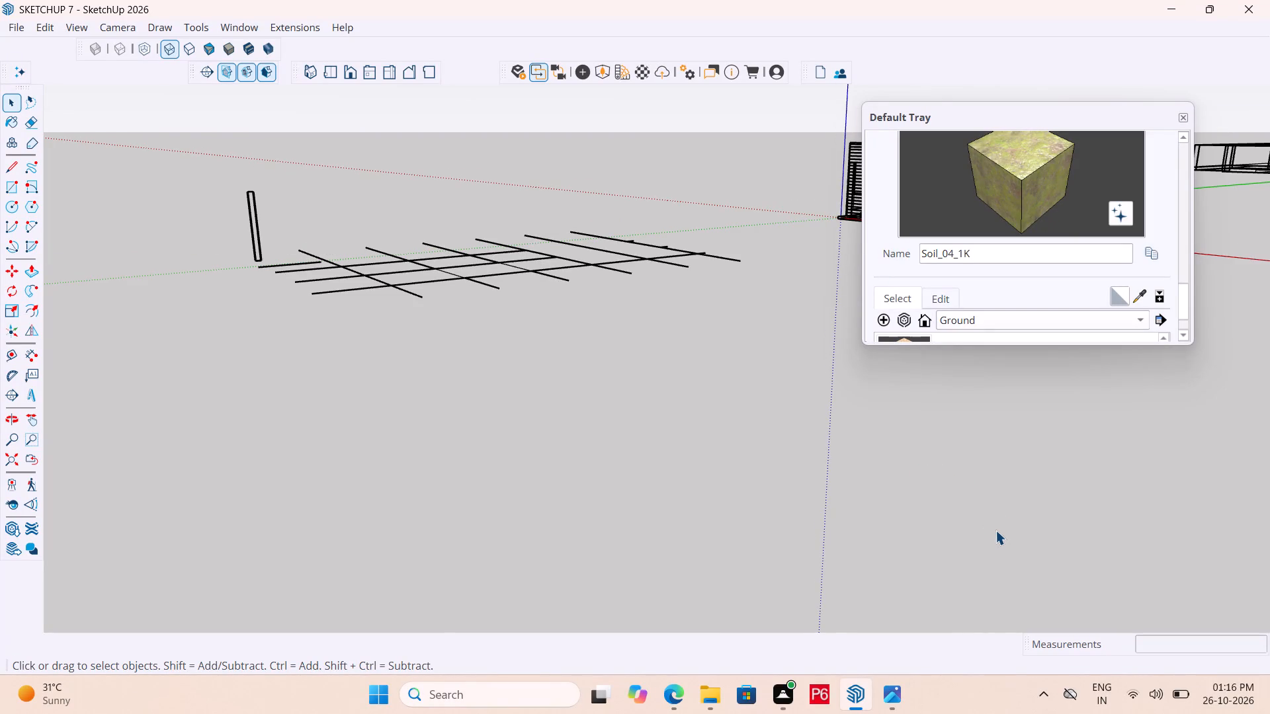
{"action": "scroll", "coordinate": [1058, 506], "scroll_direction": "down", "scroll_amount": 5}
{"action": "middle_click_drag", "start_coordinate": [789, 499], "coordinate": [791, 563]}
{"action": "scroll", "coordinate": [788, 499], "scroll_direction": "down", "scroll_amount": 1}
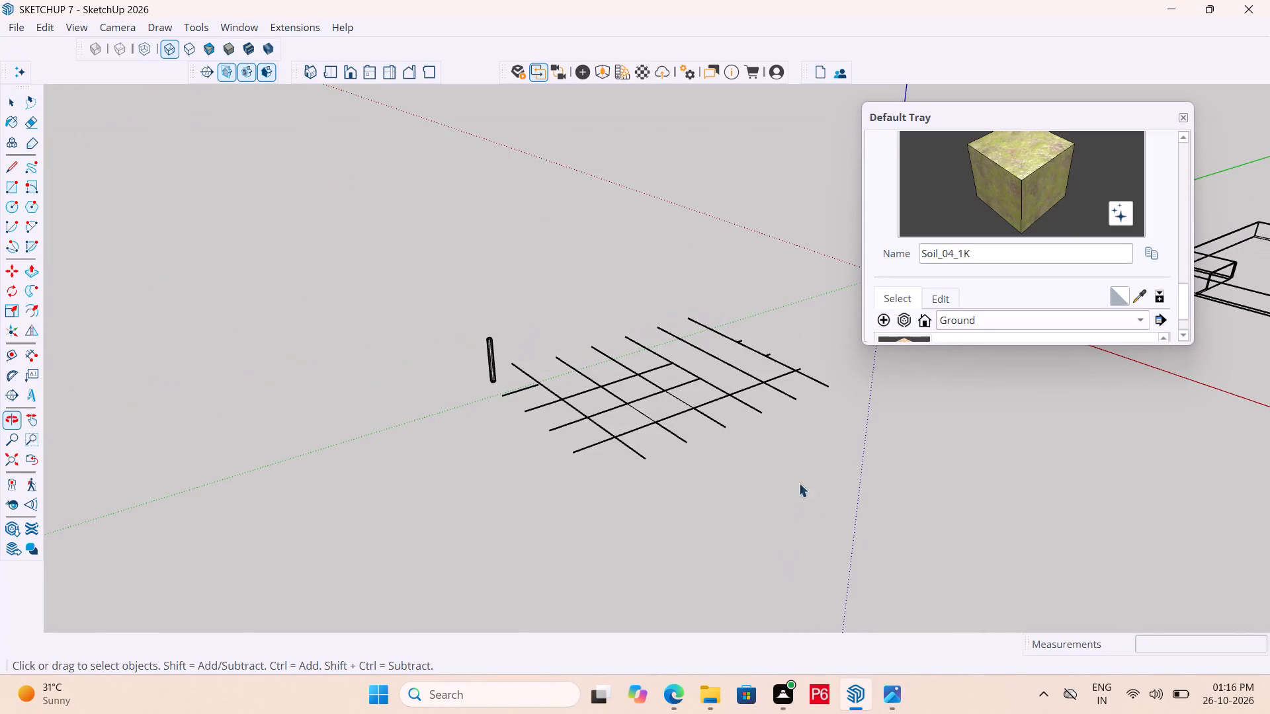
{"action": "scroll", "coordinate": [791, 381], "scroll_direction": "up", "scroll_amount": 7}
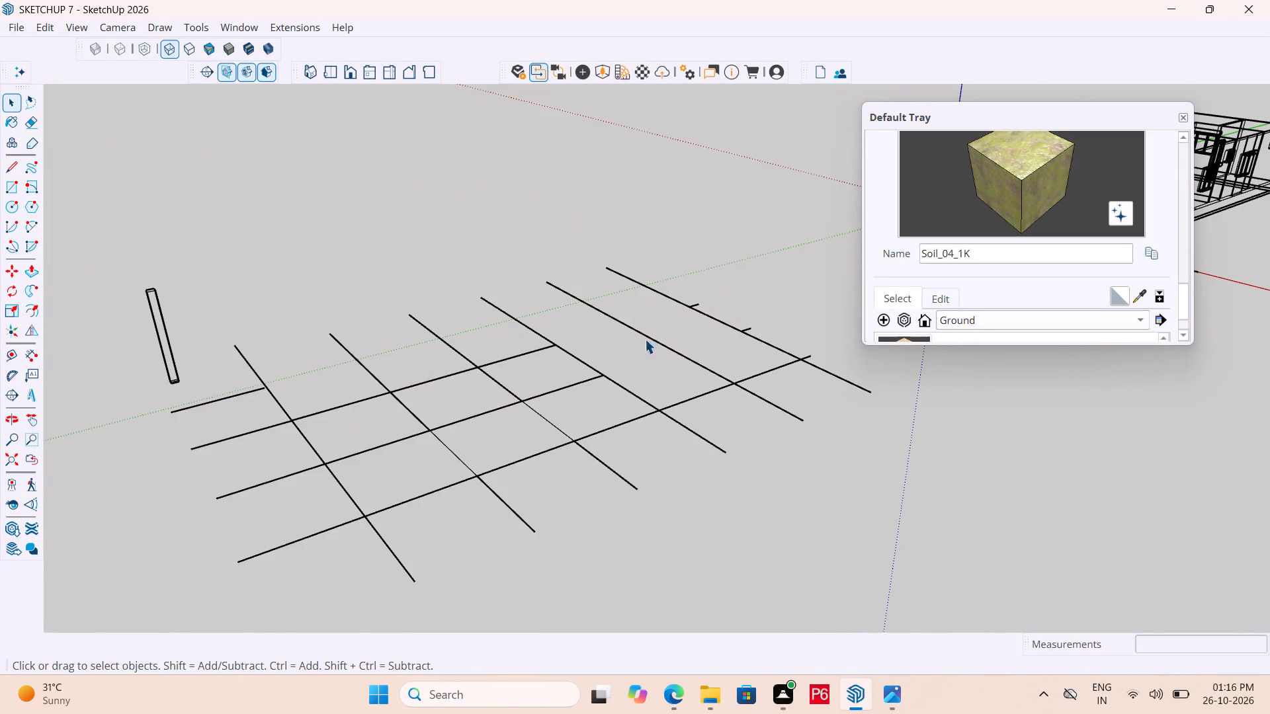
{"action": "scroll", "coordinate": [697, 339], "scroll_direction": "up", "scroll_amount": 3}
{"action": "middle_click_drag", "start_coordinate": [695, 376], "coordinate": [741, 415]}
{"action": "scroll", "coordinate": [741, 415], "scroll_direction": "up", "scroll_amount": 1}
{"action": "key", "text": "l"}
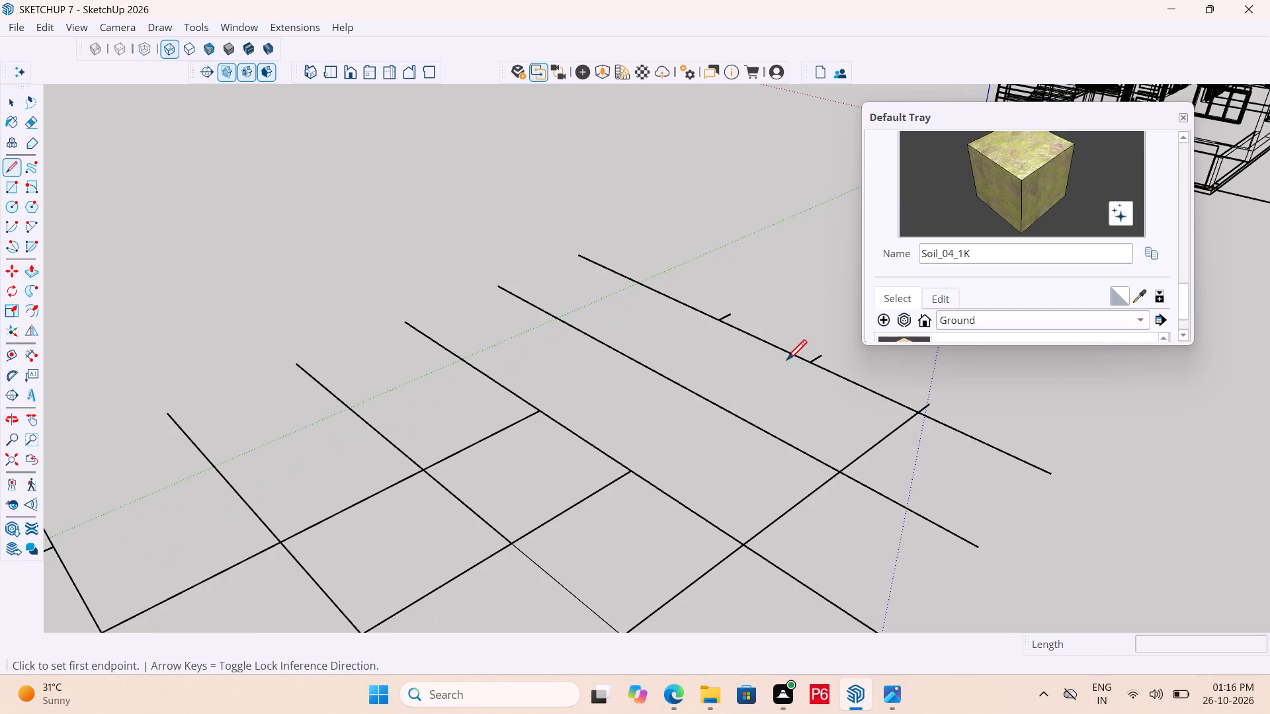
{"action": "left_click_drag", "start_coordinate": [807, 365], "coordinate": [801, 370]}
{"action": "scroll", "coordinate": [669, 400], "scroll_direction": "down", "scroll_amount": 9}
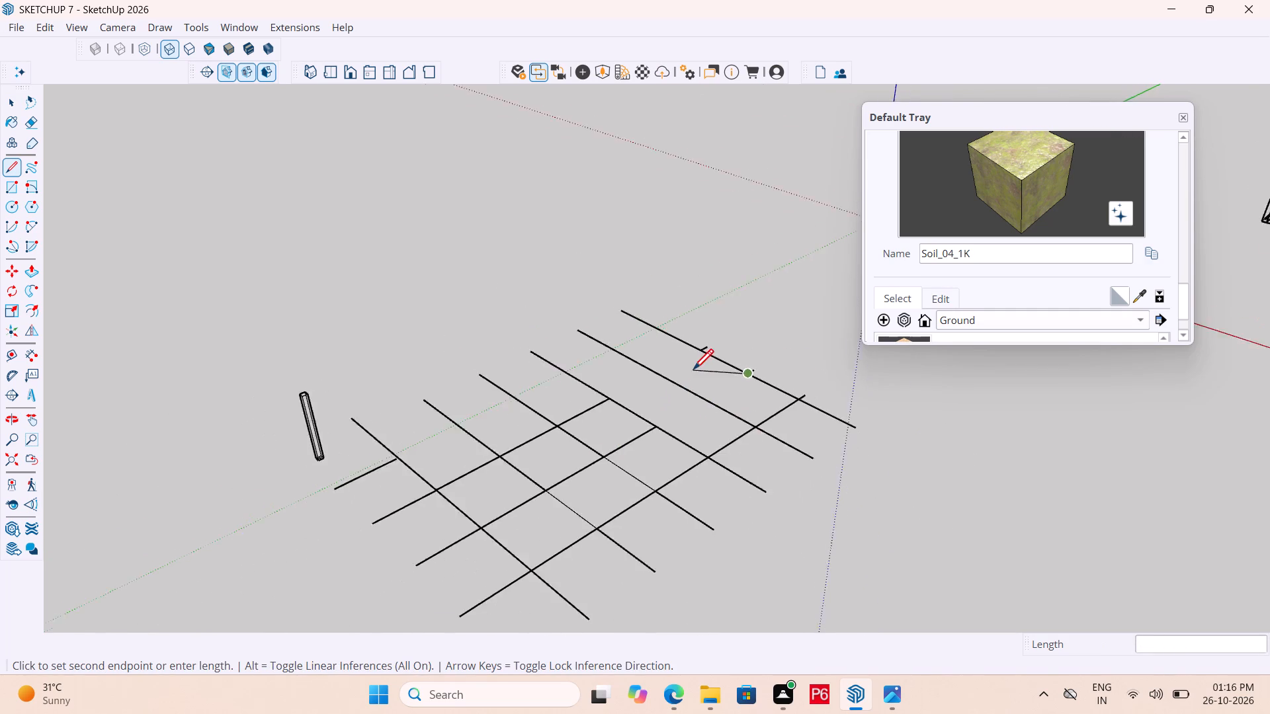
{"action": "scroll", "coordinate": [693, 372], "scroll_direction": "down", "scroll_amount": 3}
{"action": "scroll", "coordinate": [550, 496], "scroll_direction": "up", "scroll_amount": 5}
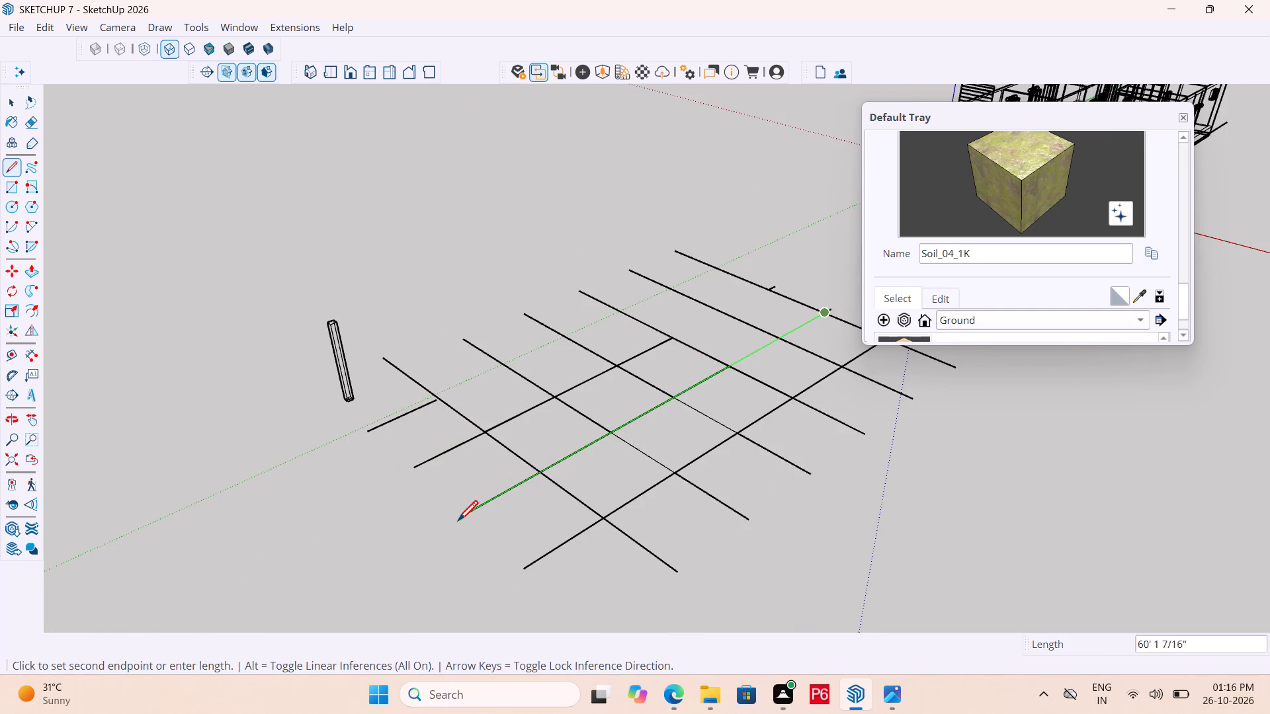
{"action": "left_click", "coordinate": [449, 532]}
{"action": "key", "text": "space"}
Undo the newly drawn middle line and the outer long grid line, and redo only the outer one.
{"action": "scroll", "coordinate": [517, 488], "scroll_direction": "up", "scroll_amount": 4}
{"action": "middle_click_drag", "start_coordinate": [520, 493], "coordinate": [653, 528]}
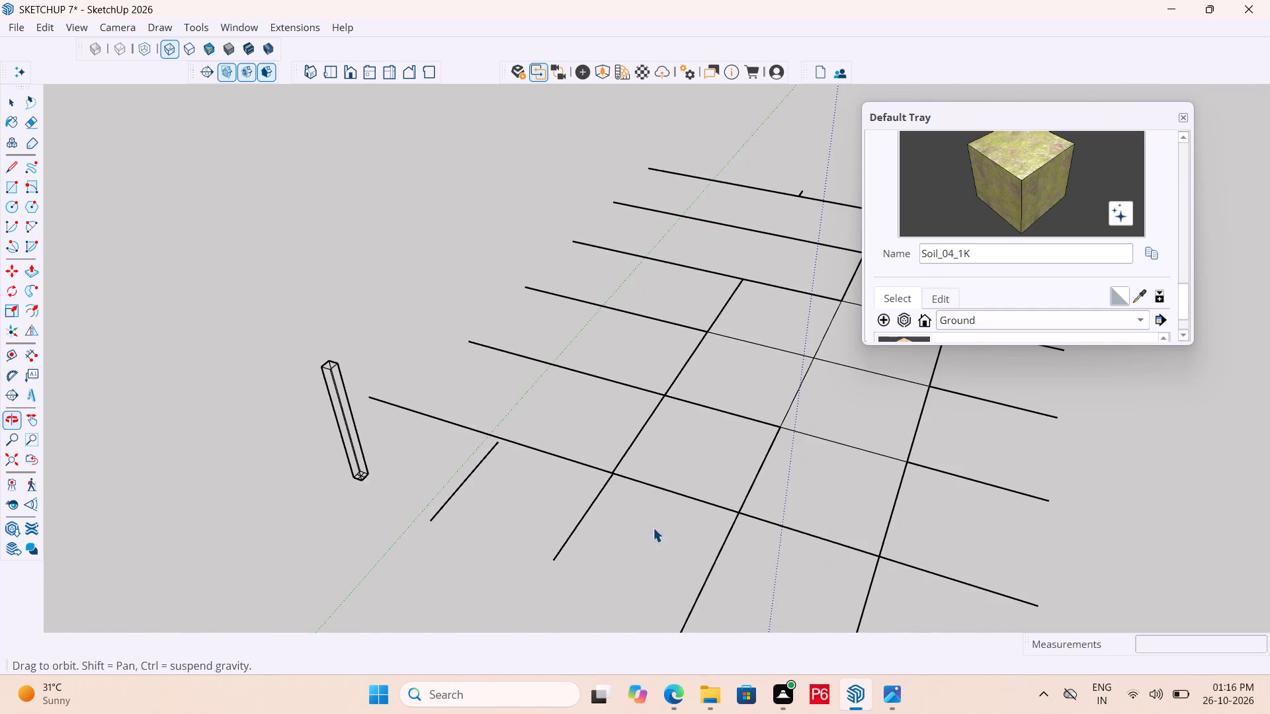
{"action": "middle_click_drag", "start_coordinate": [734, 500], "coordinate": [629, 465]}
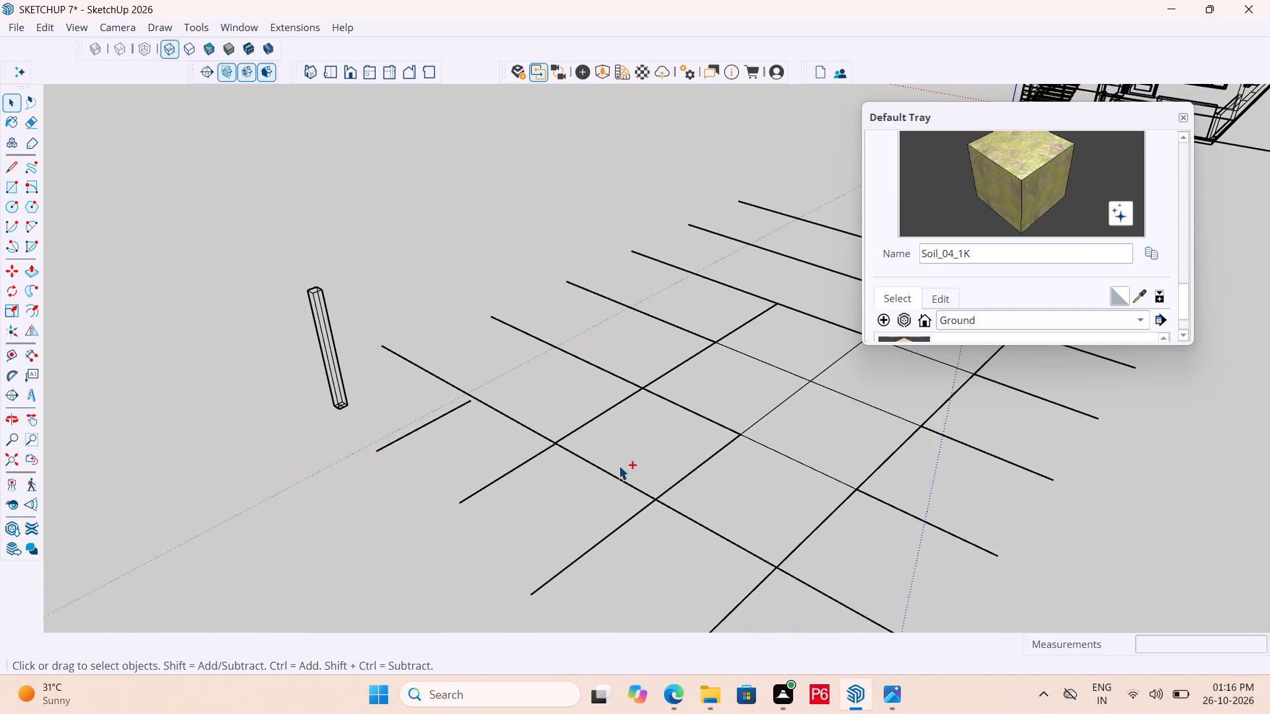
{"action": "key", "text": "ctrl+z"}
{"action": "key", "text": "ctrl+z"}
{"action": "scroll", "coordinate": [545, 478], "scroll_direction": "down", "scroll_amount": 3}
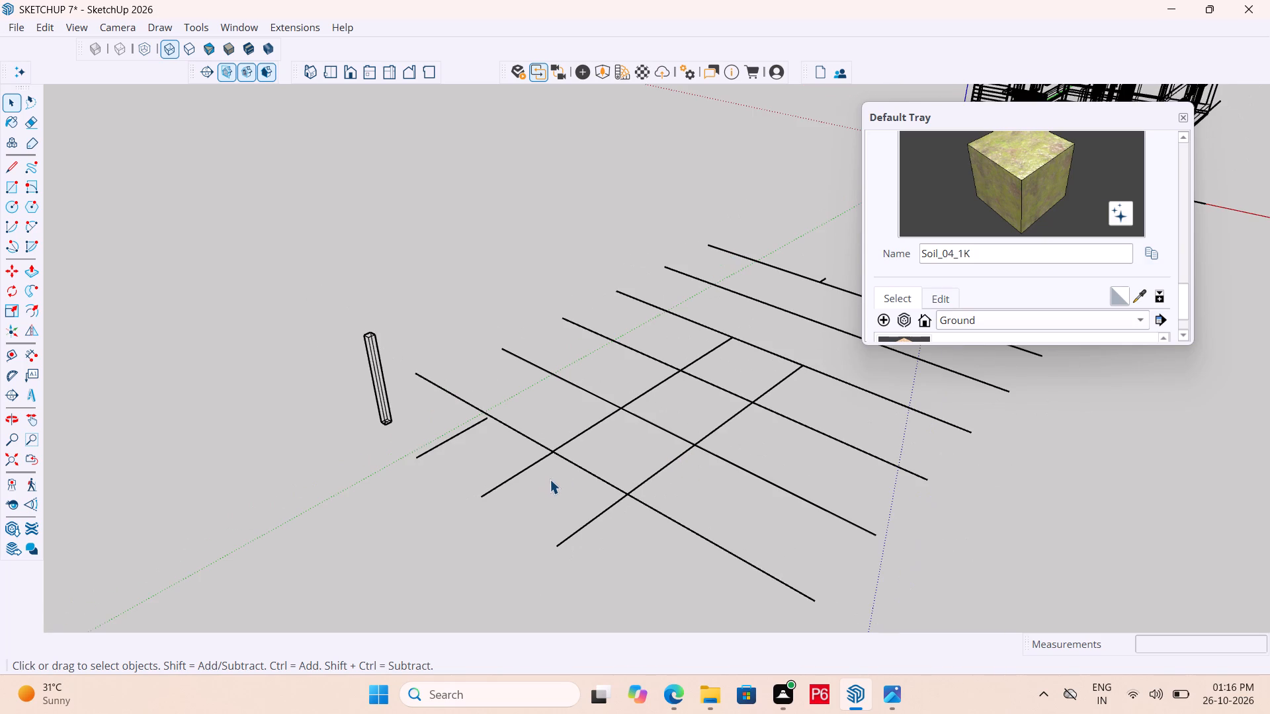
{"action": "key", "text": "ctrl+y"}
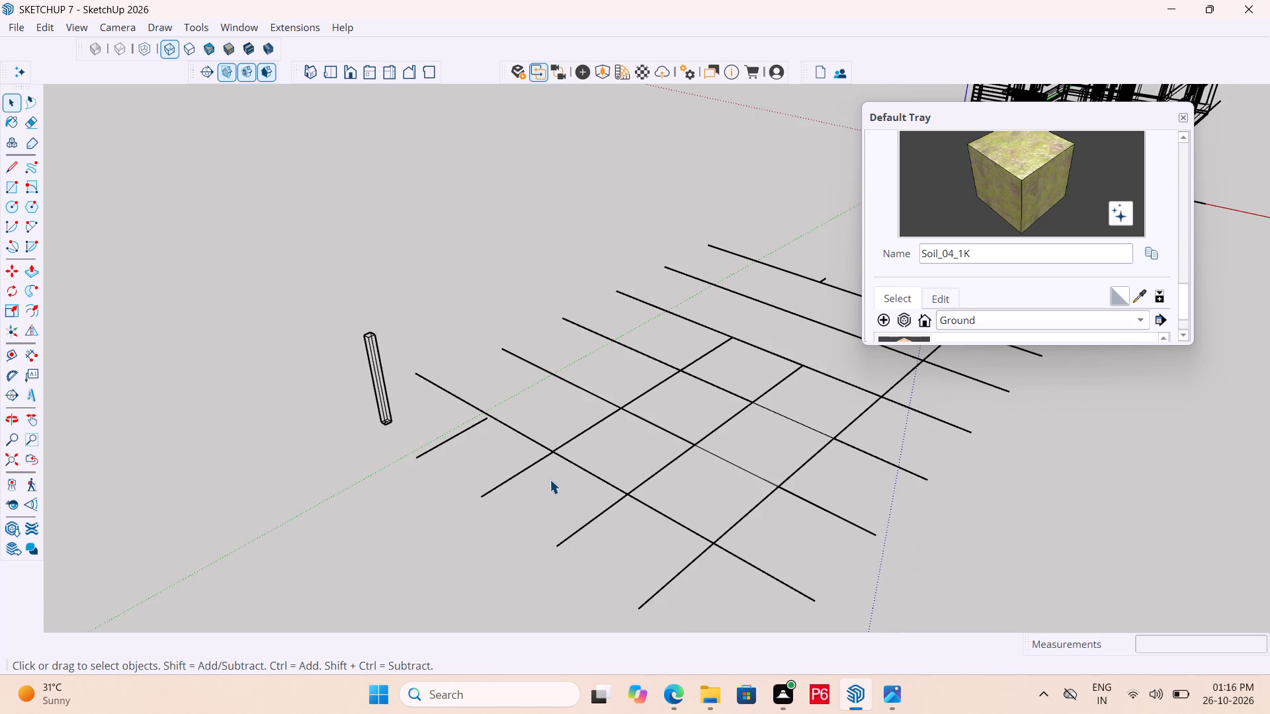
Delete all segments of the partial middle grid line next to the redrawn outer long line.
{"action": "scroll", "coordinate": [534, 427], "scroll_direction": "down", "scroll_amount": 4}
{"action": "key", "text": "space"}
{"action": "left_click", "coordinate": [672, 423]}
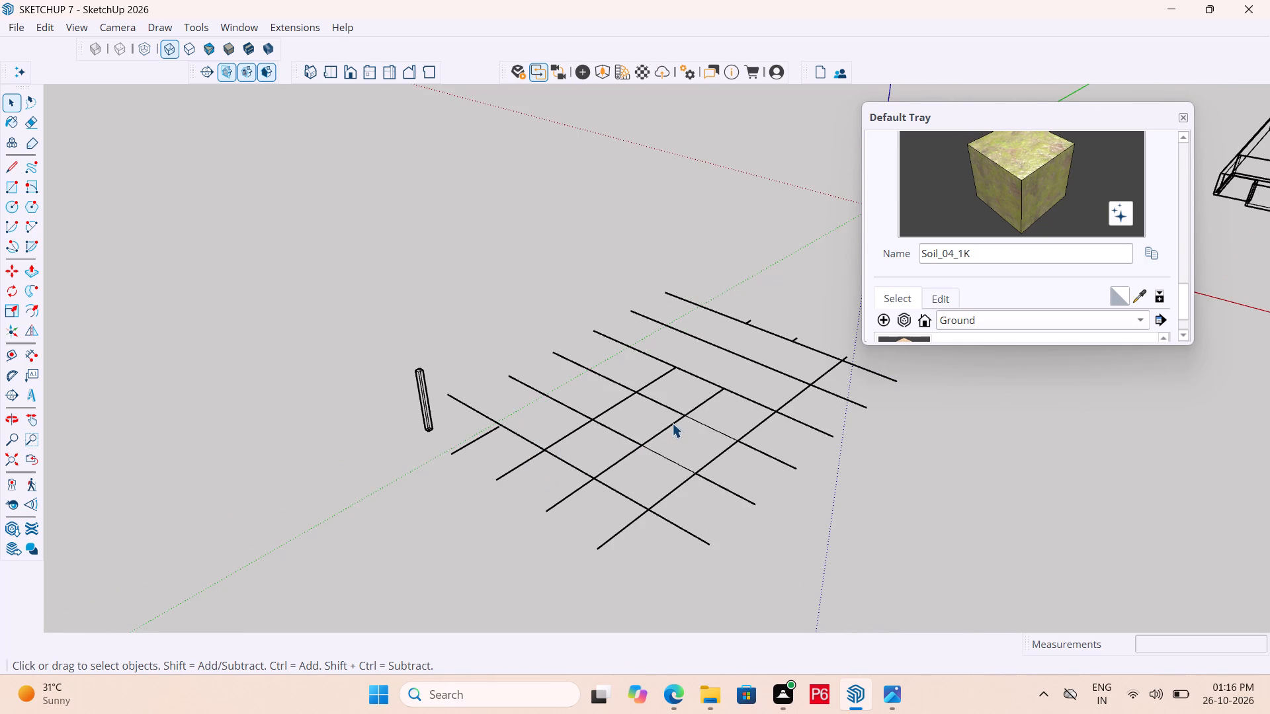
{"action": "key", "text": "Delete"}
{"action": "left_click", "coordinate": [691, 409]}
{"action": "key", "text": "Delete"}
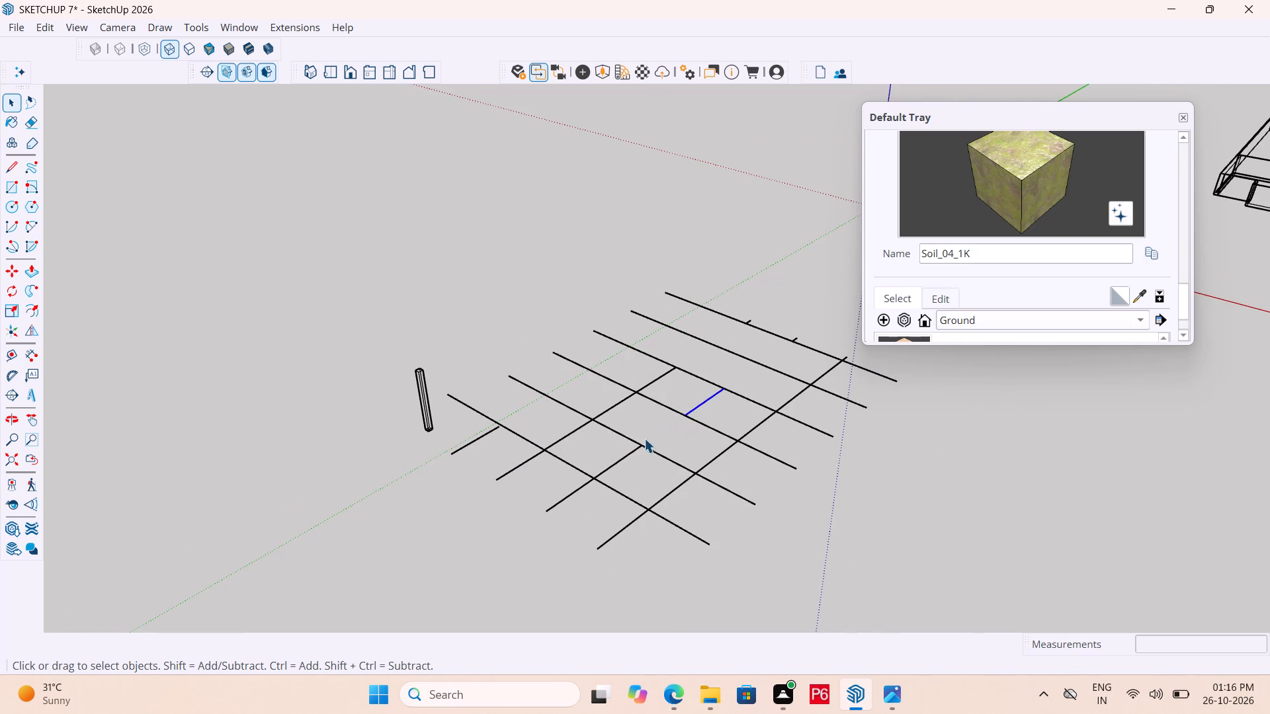
{"action": "left_click", "coordinate": [613, 458]}
{"action": "double_click", "coordinate": [611, 469]}
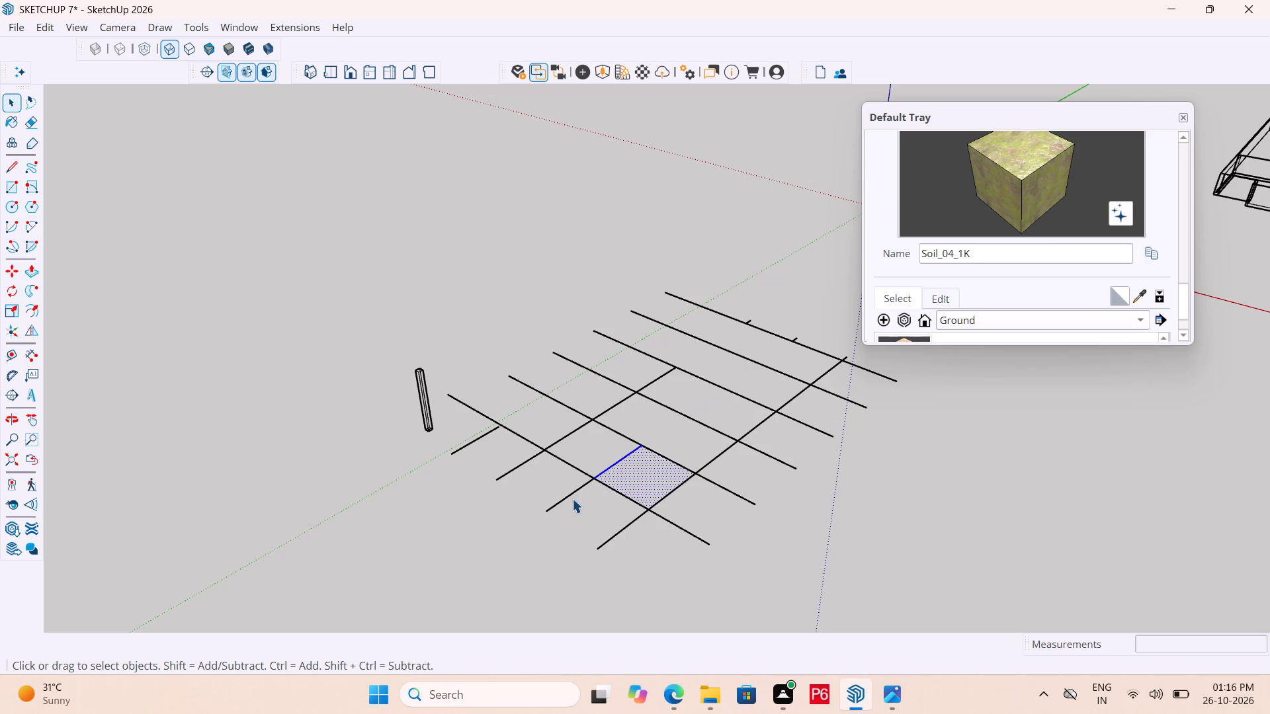
{"action": "left_click", "coordinate": [573, 495]}
{"action": "key", "text": "Delete"}
{"action": "left_click", "coordinate": [618, 458]}
{"action": "key", "text": "Delete"}
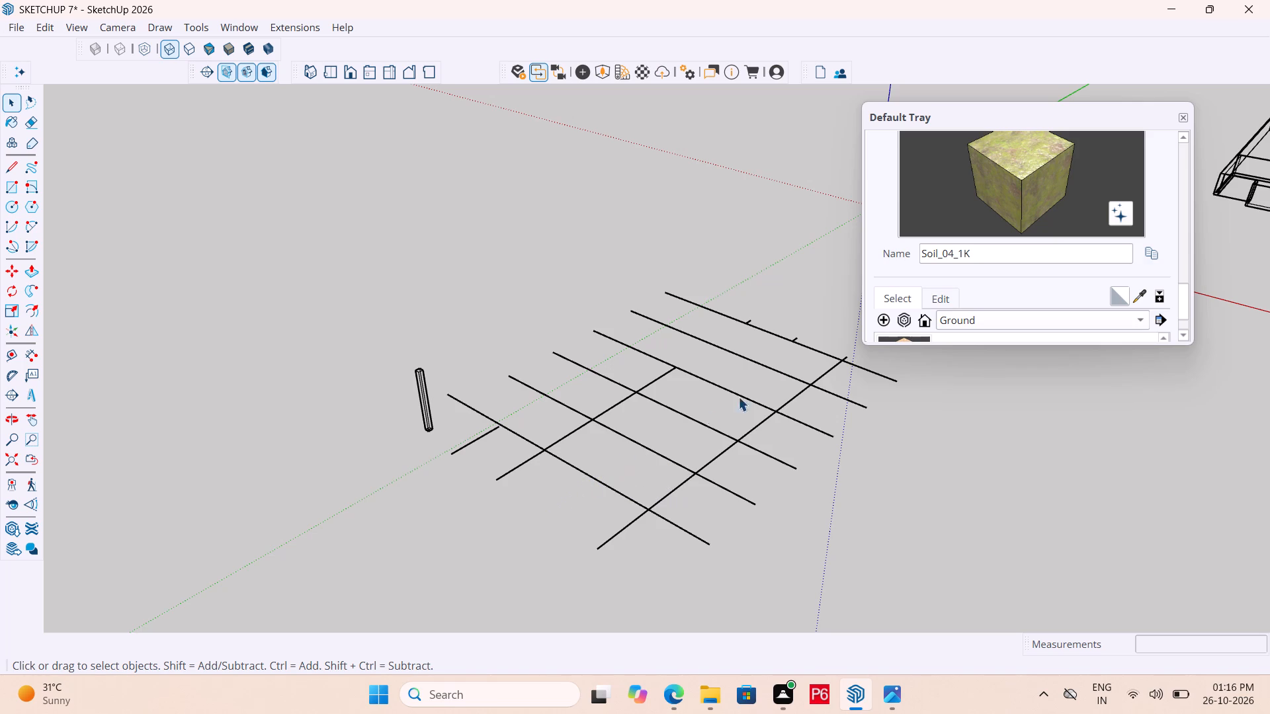
Draw a line along the green axis from the middle stub on the end cross line, past the farthest of the six cross lines.
{"action": "key", "text": "l"}
{"action": "left_click", "coordinate": [796, 344]}
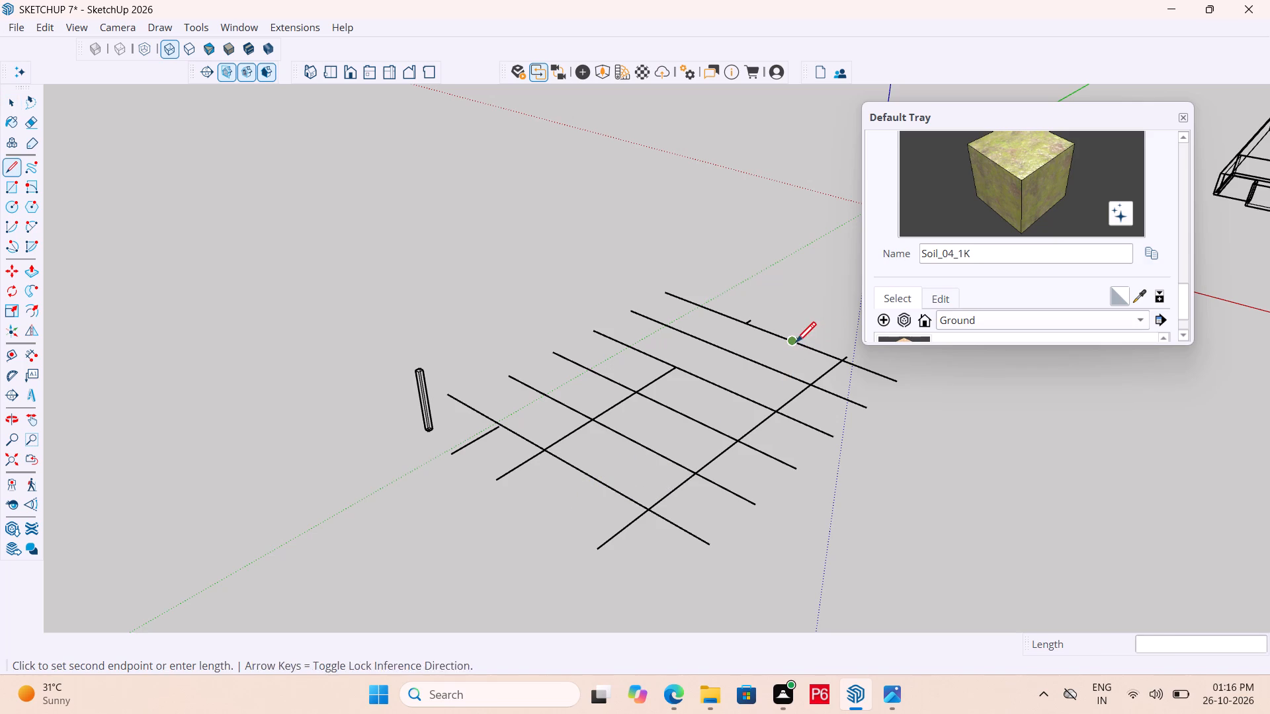
{"action": "left_click", "coordinate": [556, 516]}
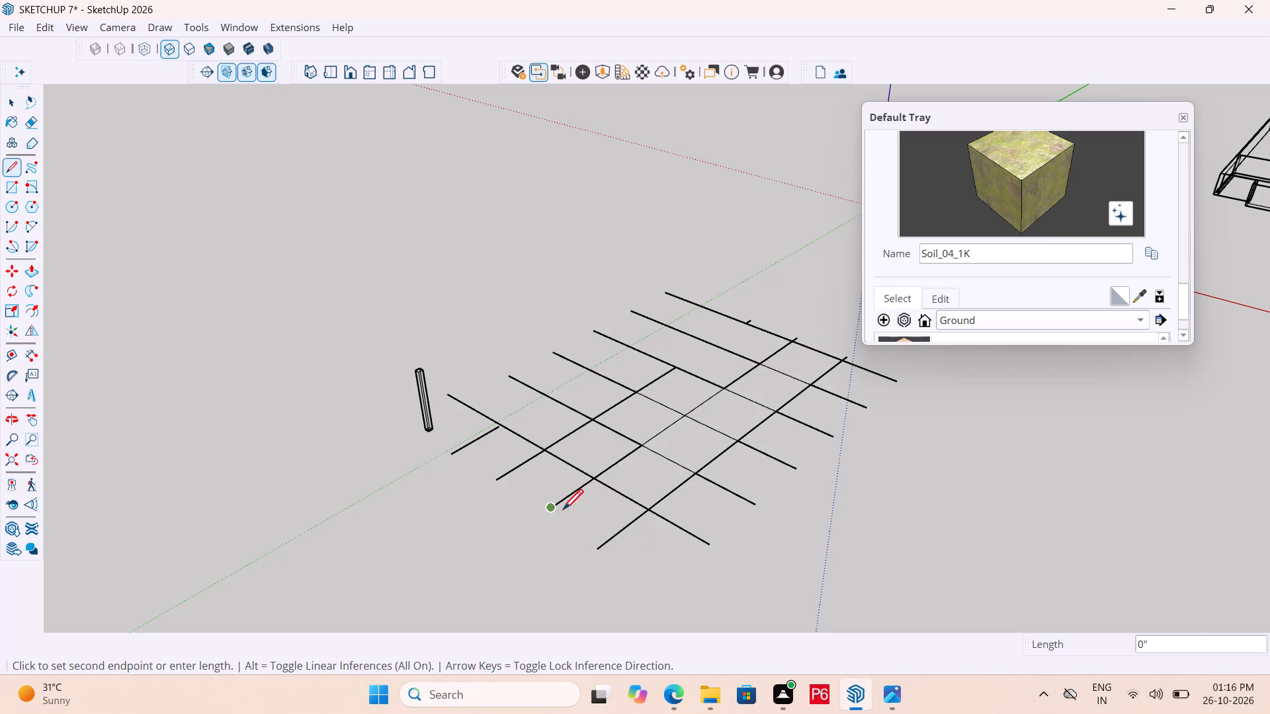
{"action": "middle_click_drag", "start_coordinate": [648, 504], "coordinate": [650, 426]}
{"action": "scroll", "coordinate": [647, 423], "scroll_direction": "up", "scroll_amount": 1}
{"action": "scroll", "coordinate": [594, 358], "scroll_direction": "up", "scroll_amount": 6}
{"action": "middle_click_drag", "start_coordinate": [586, 311], "coordinate": [566, 258]}
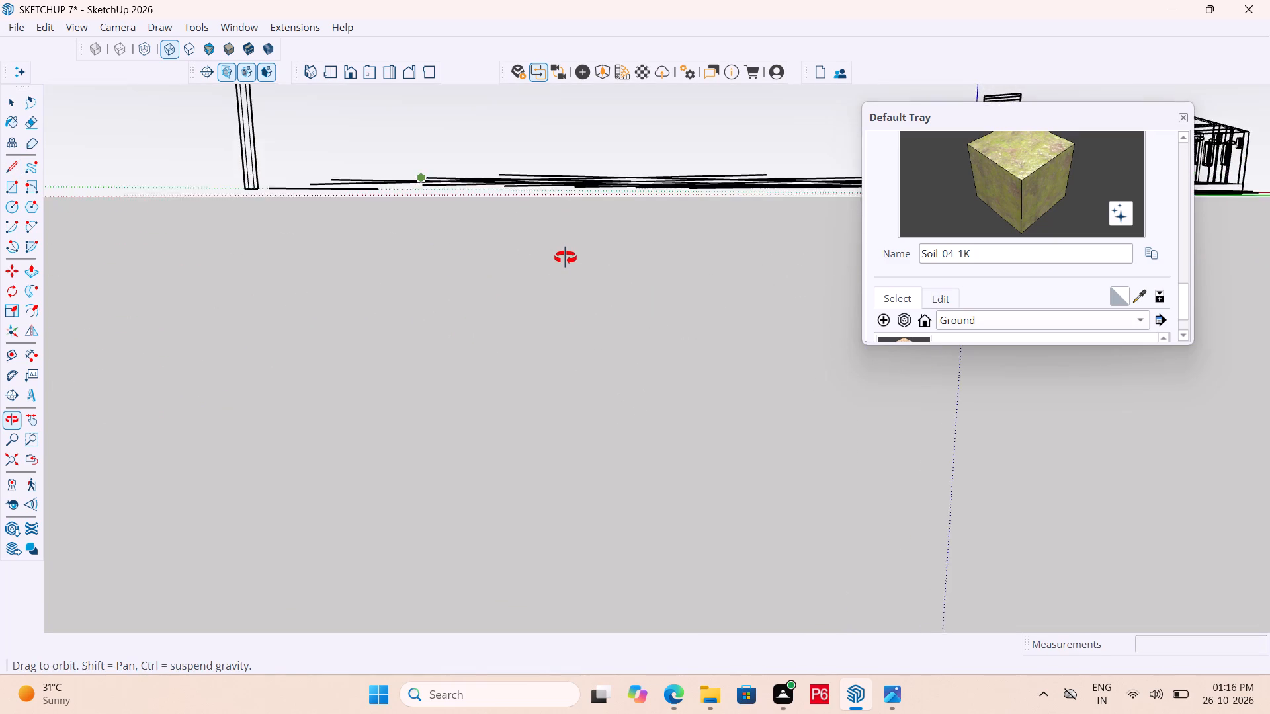
{"action": "middle_click_drag", "start_coordinate": [566, 258], "coordinate": [564, 294]}
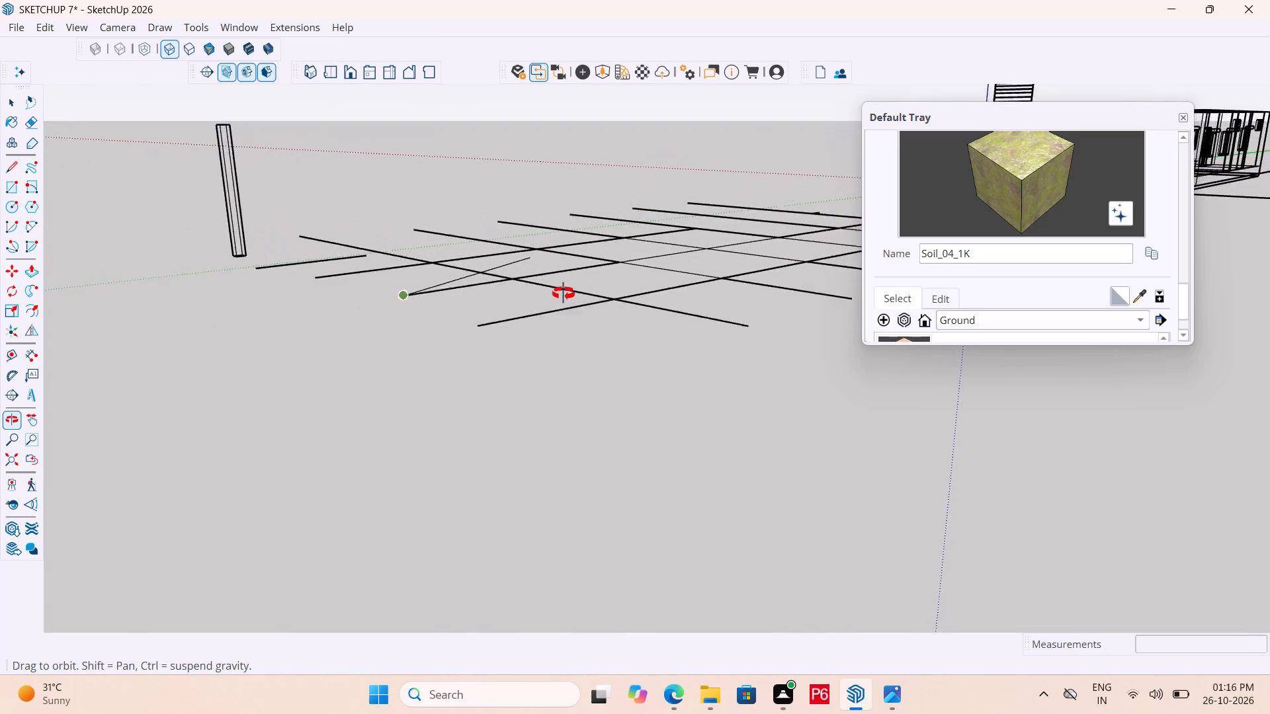
{"action": "middle_click_drag", "start_coordinate": [564, 294], "coordinate": [585, 408]}
{"action": "scroll", "coordinate": [536, 381], "scroll_direction": "down", "scroll_amount": 5}
{"action": "key", "text": "space"}
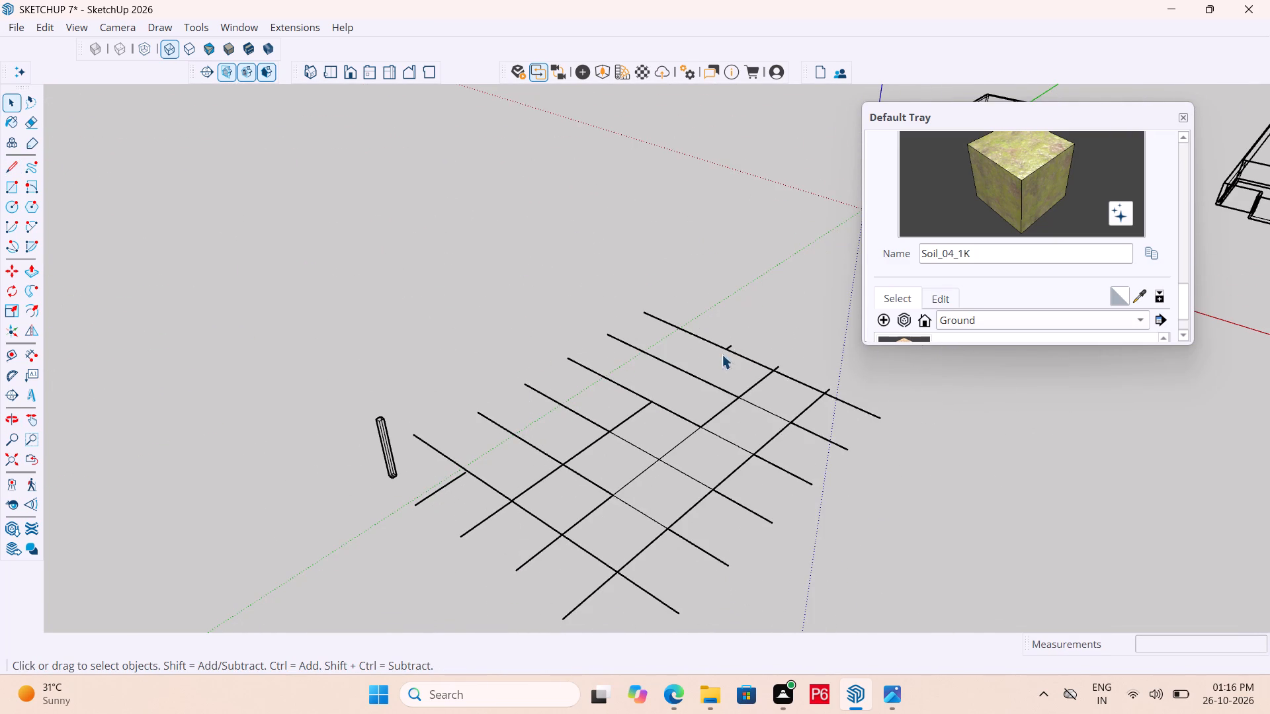
Erase all segments of the remaining partial grid line that stops short of the end cross line.
{"action": "scroll", "coordinate": [725, 351], "scroll_direction": "up", "scroll_amount": 2}
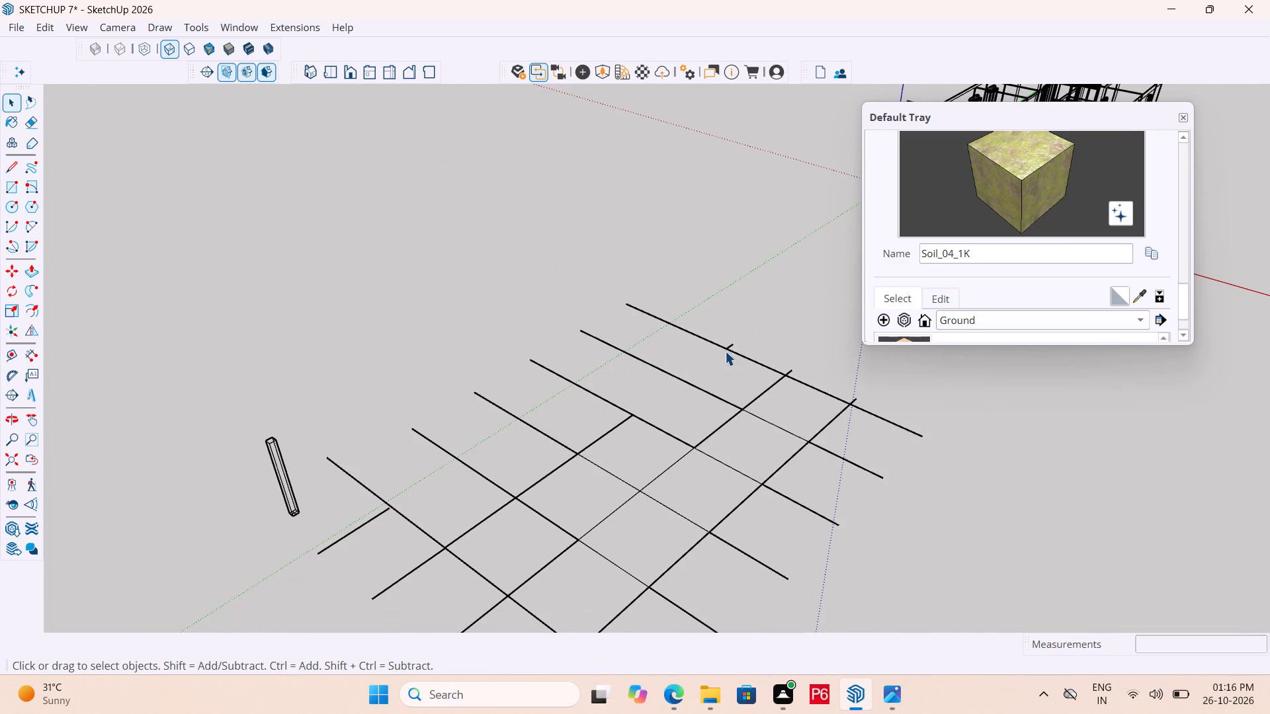
{"action": "key", "text": "l"}
{"action": "key", "text": "space"}
{"action": "key", "text": "e"}
{"action": "left_click_drag", "start_coordinate": [613, 430], "coordinate": [607, 423]}
{"action": "left_click", "coordinate": [542, 483]}
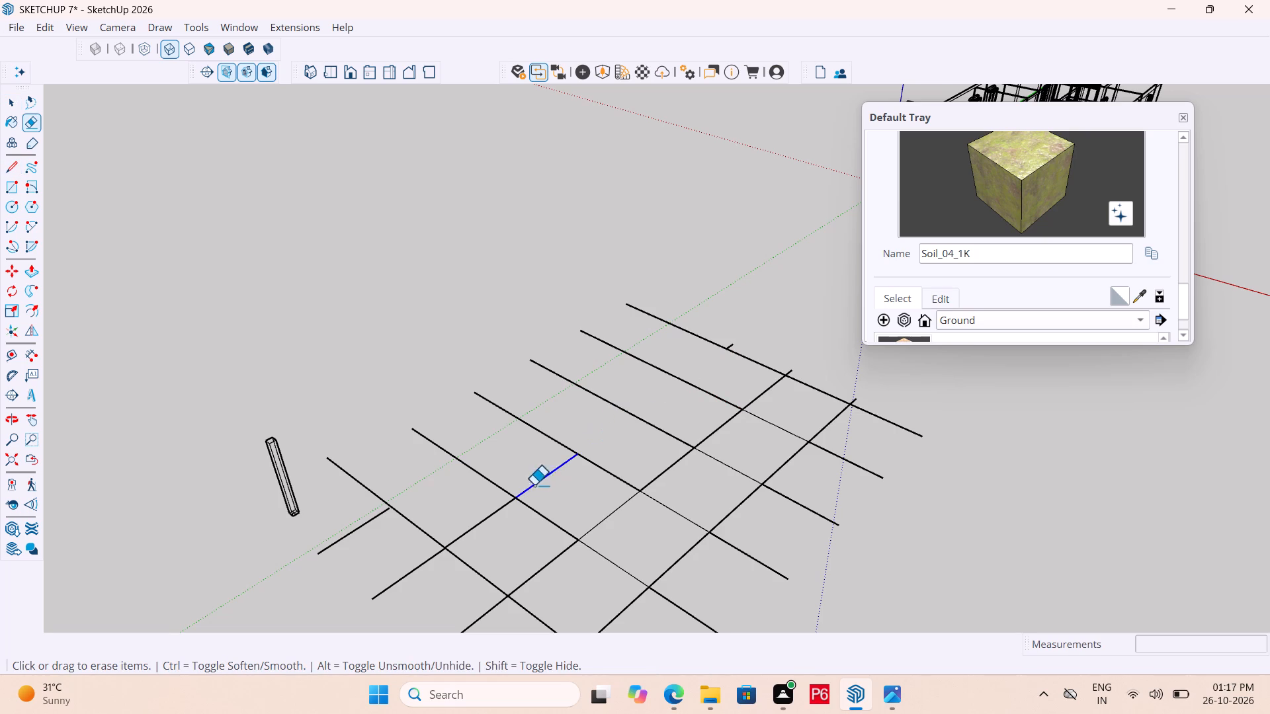
{"action": "left_click", "coordinate": [490, 515]}
{"action": "left_click", "coordinate": [405, 578]}
{"action": "key", "text": "p"}
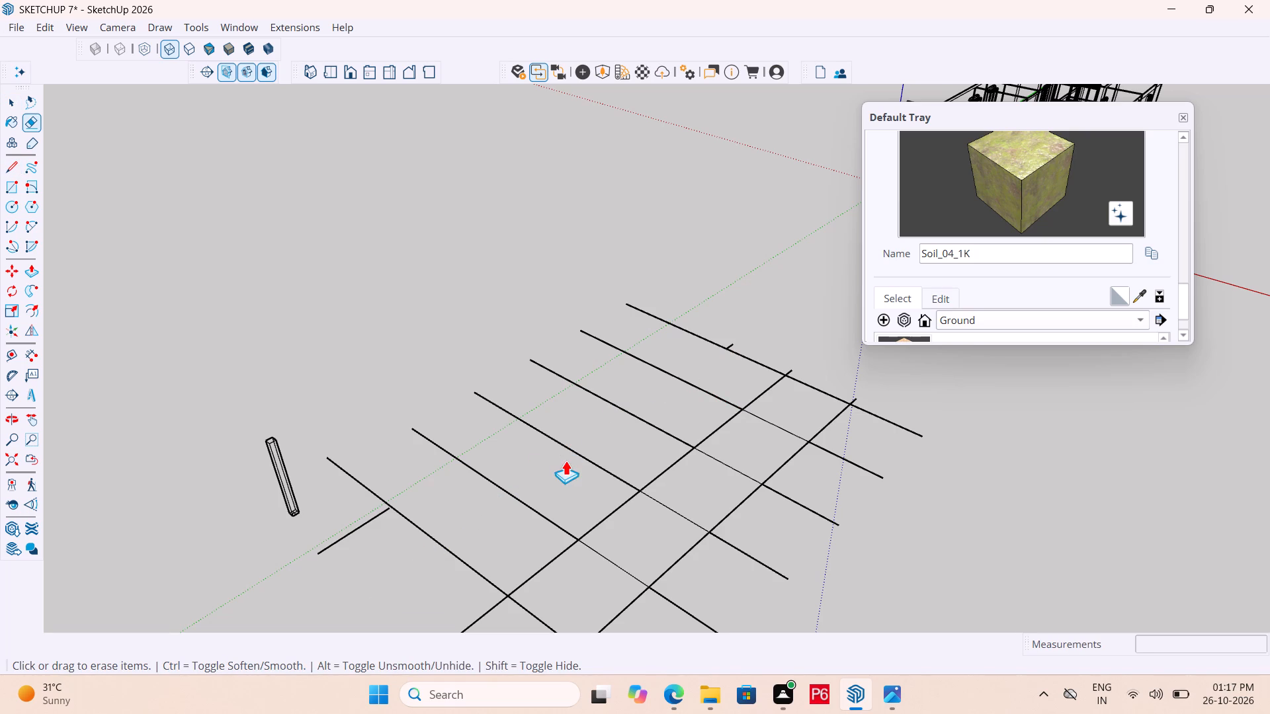
Draw a line about 58' long along the green axis from the last stub on the end cross line across all six cross lines.
{"action": "key", "text": "l"}
{"action": "left_click", "coordinate": [724, 351]}
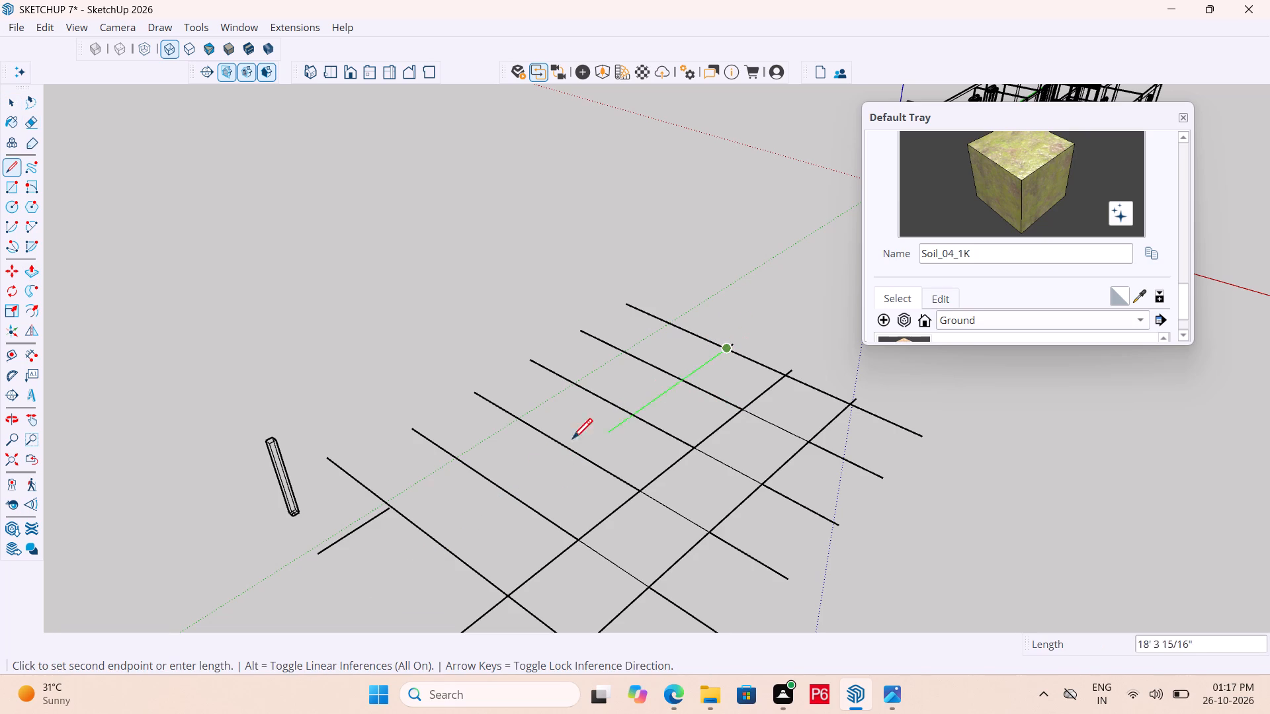
{"action": "scroll", "coordinate": [631, 409], "scroll_direction": "down", "scroll_amount": 2}
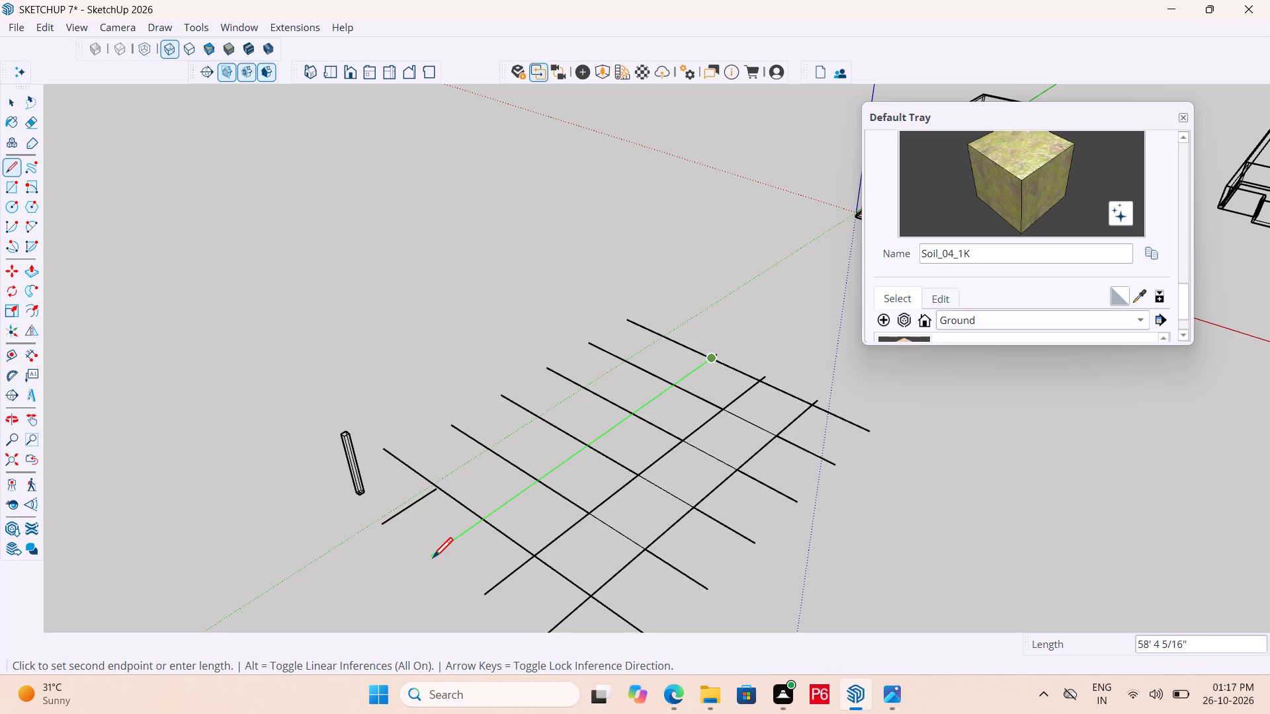
{"action": "left_click", "coordinate": [433, 560]}
{"action": "key", "text": "space"}
{"action": "middle_click_drag", "start_coordinate": [597, 446], "coordinate": [614, 272]}
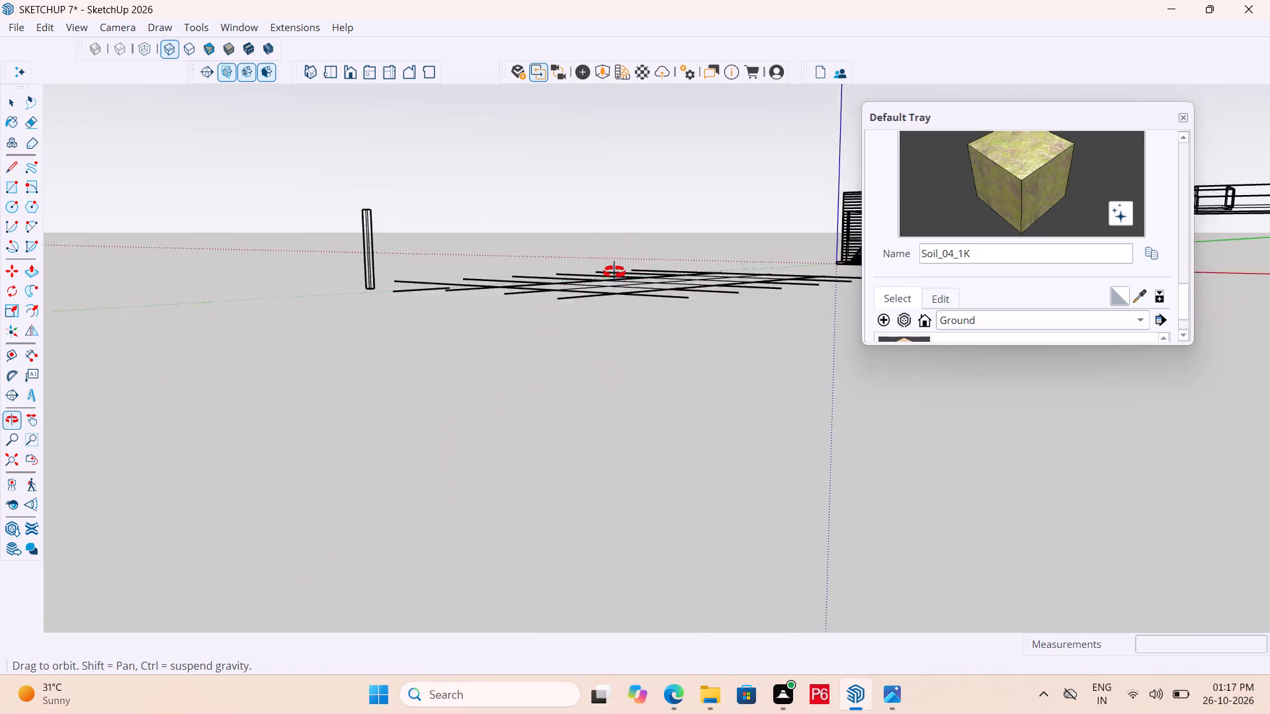
{"action": "middle_click_drag", "start_coordinate": [614, 272], "coordinate": [610, 319]}
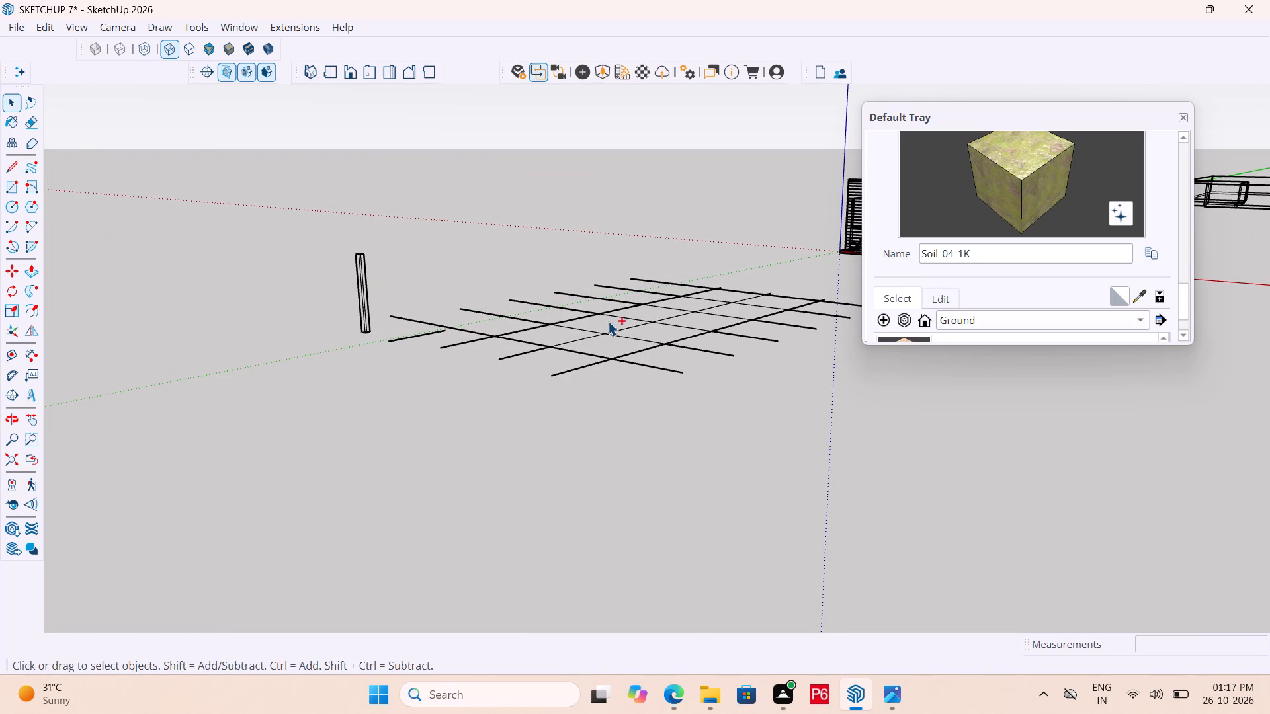
Save the model with the redrawn middle and inner long grid lines.
{"action": "key", "text": "ctrl+s"}
{"action": "key", "text": "ctrl+s"}
{"action": "key", "text": "ctrl+s"}
{"action": "key", "text": "ctrl+s"}
{"action": "key", "text": "ctrl+s"}
{"action": "key", "text": "ctrl+s"}
{"action": "key", "text": "ctrl+s"}
{"action": "key", "text": "ctrl+s"}
{"action": "key", "text": "ctrl+s"}
Examine from several angles the short loose line near the standing column and where it meets the nearest cross line.
{"action": "scroll", "coordinate": [683, 358], "scroll_direction": "down", "scroll_amount": 4}
{"action": "middle_click_drag", "start_coordinate": [685, 379], "coordinate": [689, 470]}
{"action": "scroll", "coordinate": [691, 459], "scroll_direction": "down", "scroll_amount": 2}
{"action": "middle_click_drag", "start_coordinate": [660, 434], "coordinate": [650, 452]}
{"action": "scroll", "coordinate": [456, 490], "scroll_direction": "up", "scroll_amount": 11}
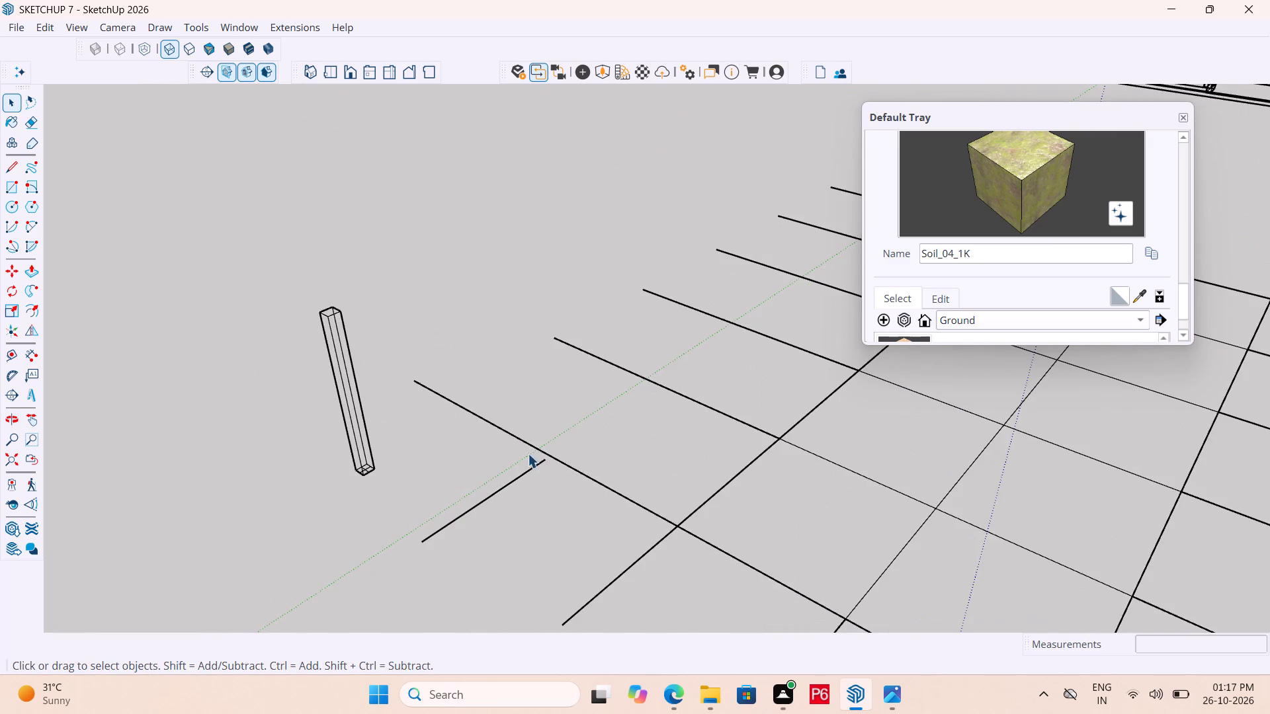
{"action": "middle_click_drag", "start_coordinate": [529, 454], "coordinate": [487, 354]}
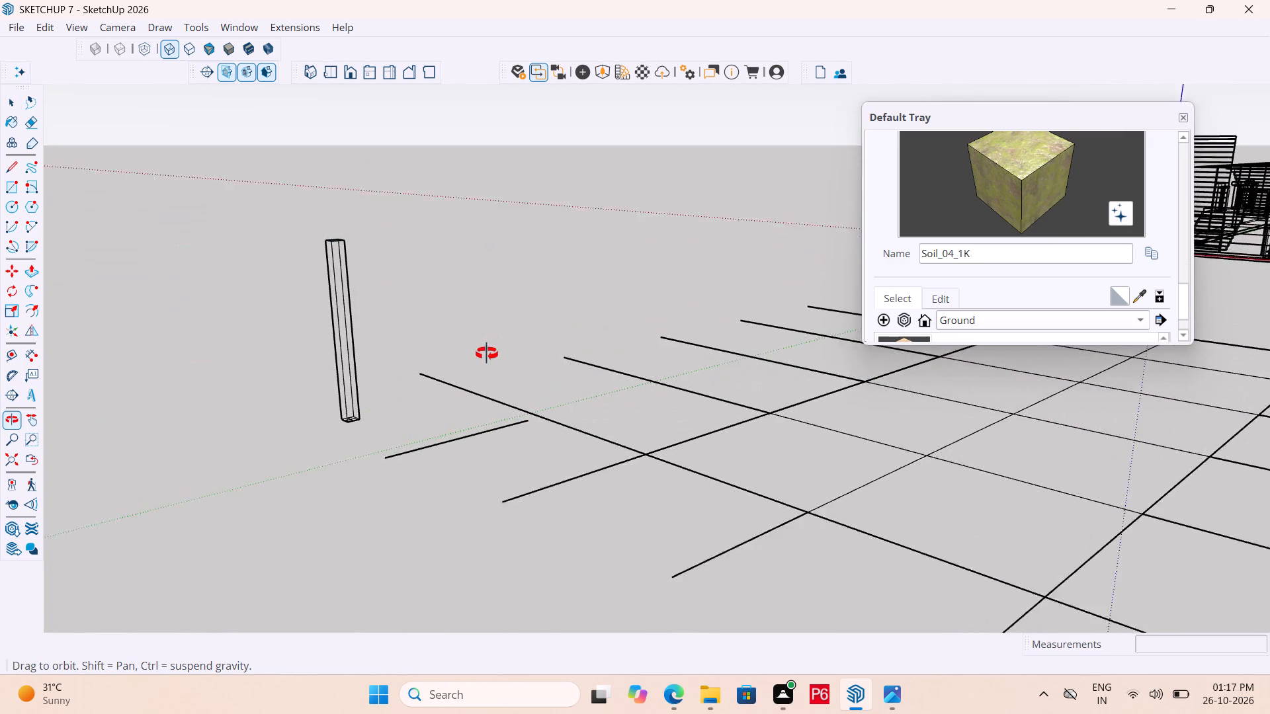
{"action": "middle_click_drag", "start_coordinate": [487, 354], "coordinate": [466, 405]}
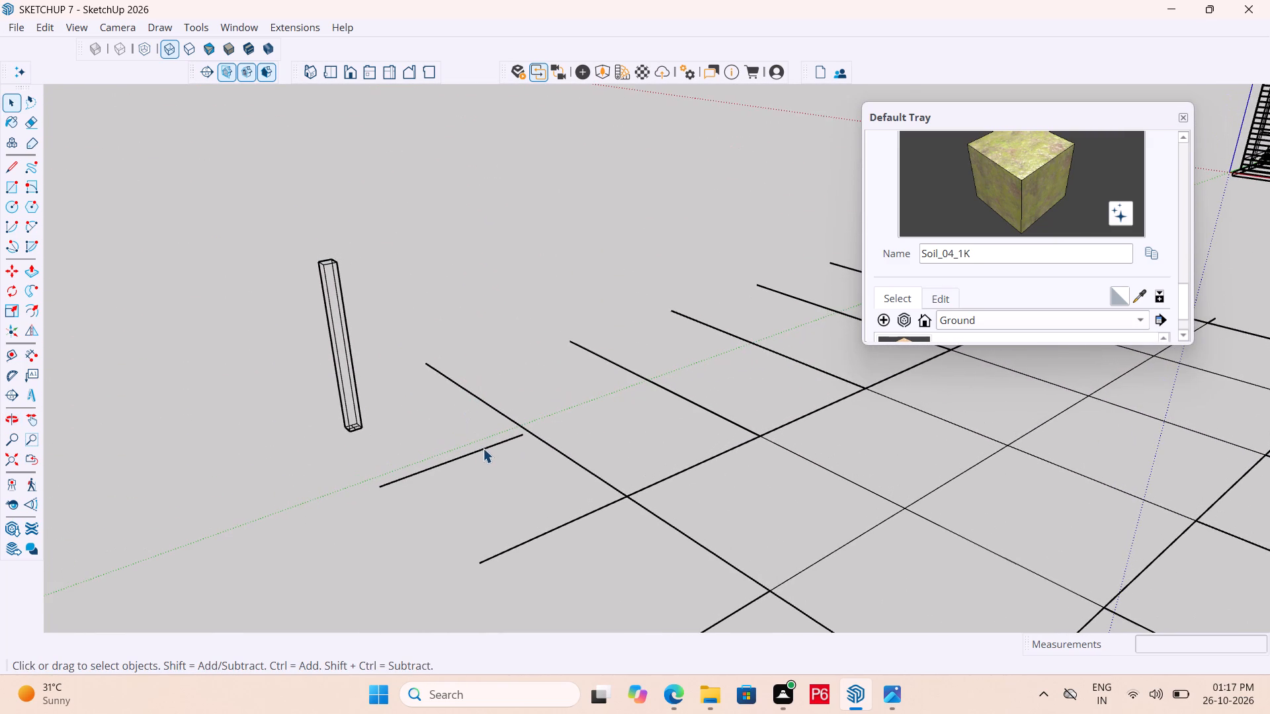
{"action": "middle_click_drag", "start_coordinate": [480, 457], "coordinate": [630, 545]}
{"action": "scroll", "coordinate": [482, 459], "scroll_direction": "down", "scroll_amount": 1}
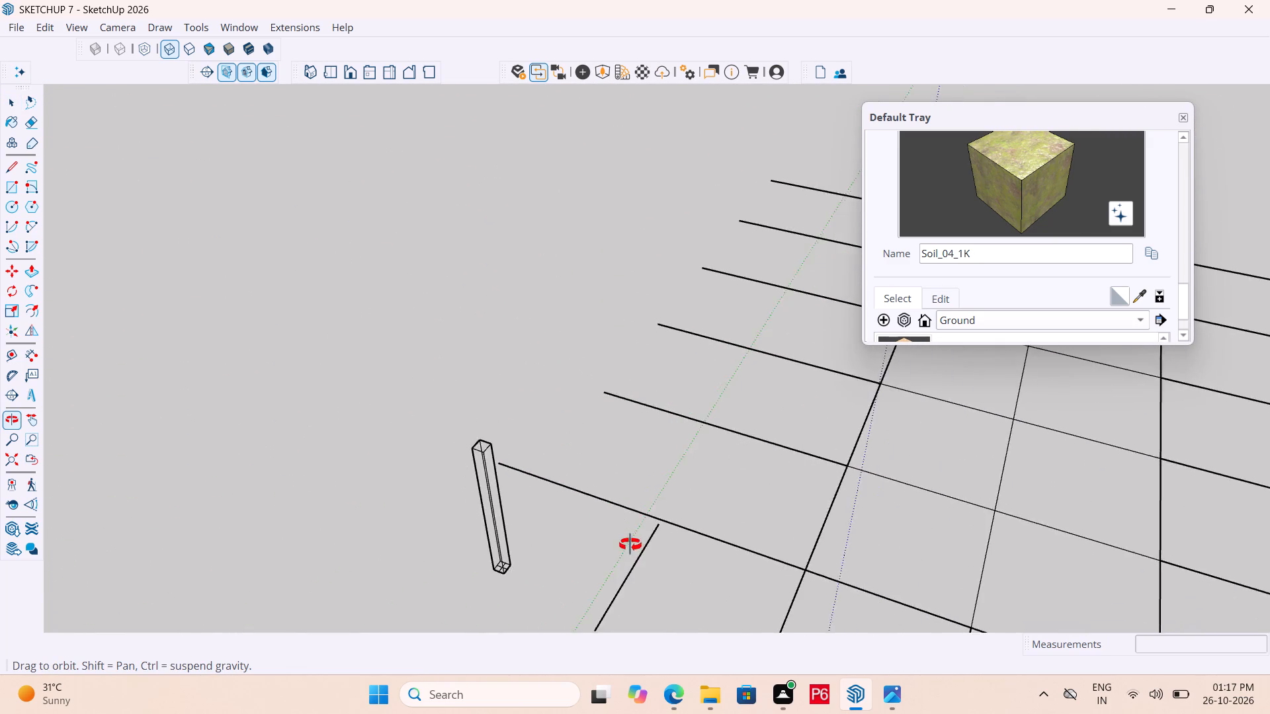
{"action": "middle_click_drag", "start_coordinate": [630, 545], "coordinate": [624, 609]}
{"action": "scroll", "coordinate": [427, 446], "scroll_direction": "down", "scroll_amount": 6}
{"action": "key", "text": "l"}
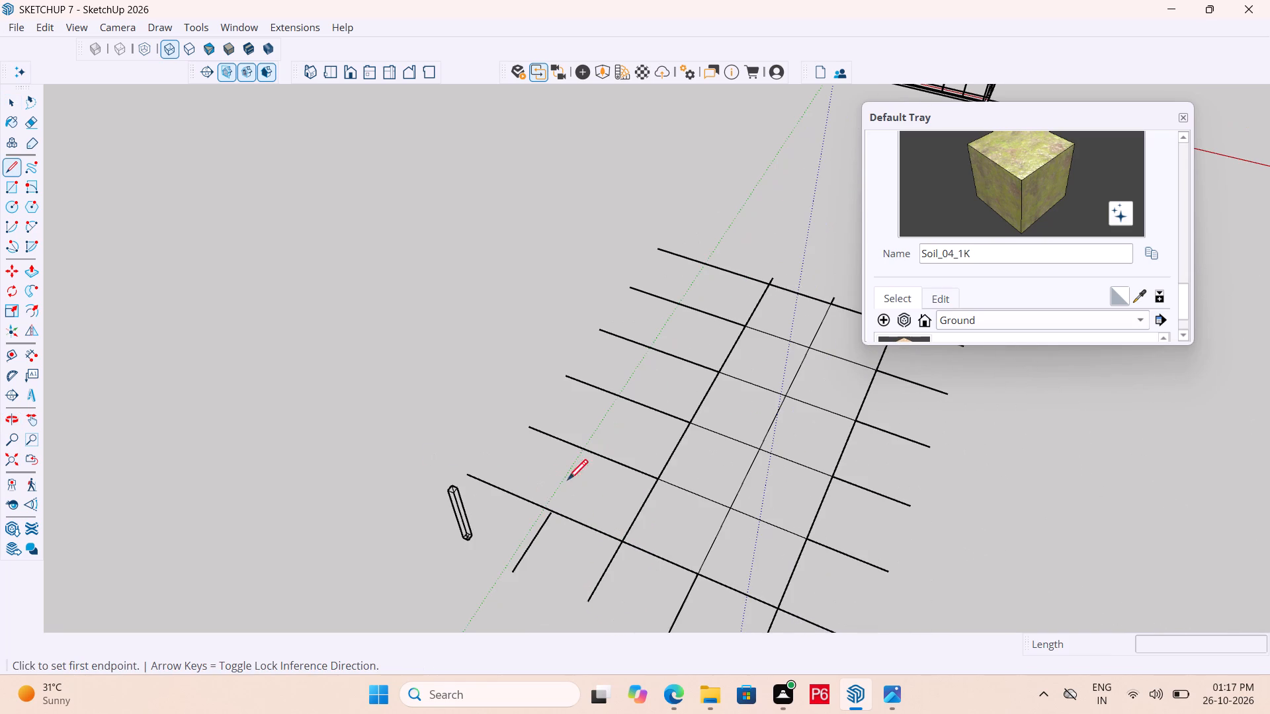
{"action": "middle_click_drag", "start_coordinate": [554, 516], "coordinate": [550, 317]}
{"action": "scroll", "coordinate": [527, 449], "scroll_direction": "up", "scroll_amount": 2}
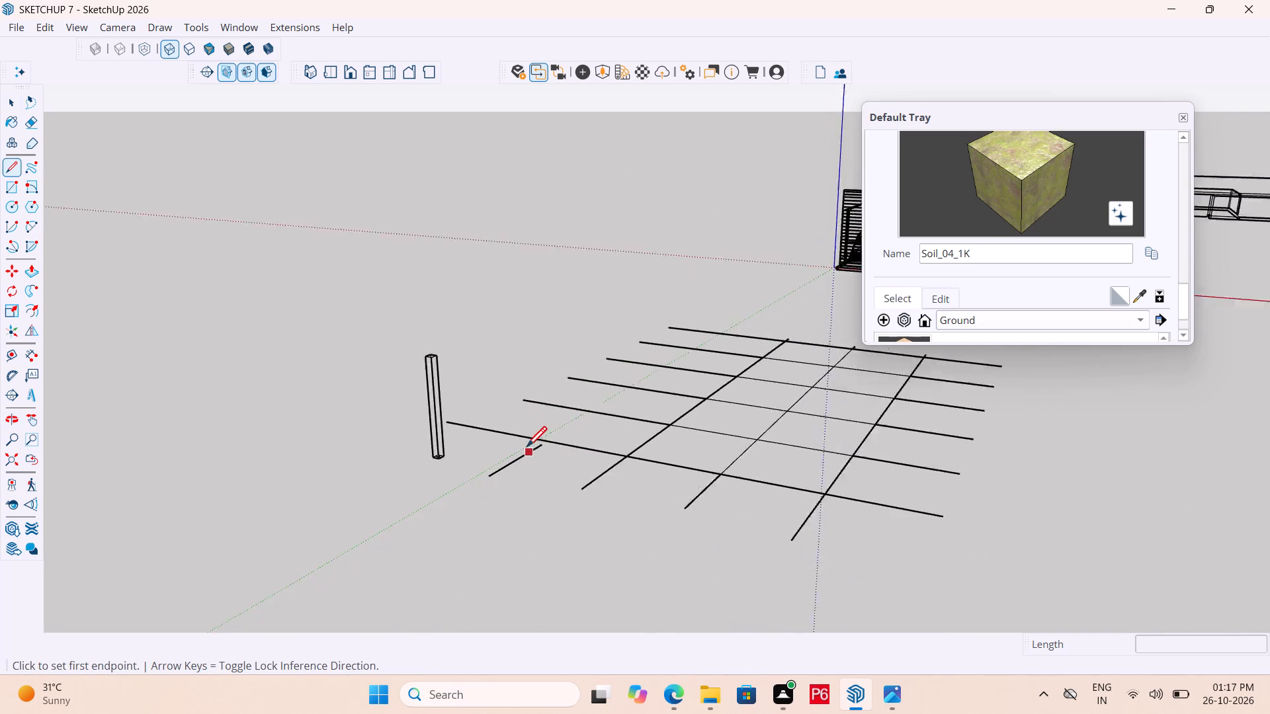
{"action": "scroll", "coordinate": [527, 449], "scroll_direction": "up", "scroll_amount": 10}
{"action": "key", "text": "space"}
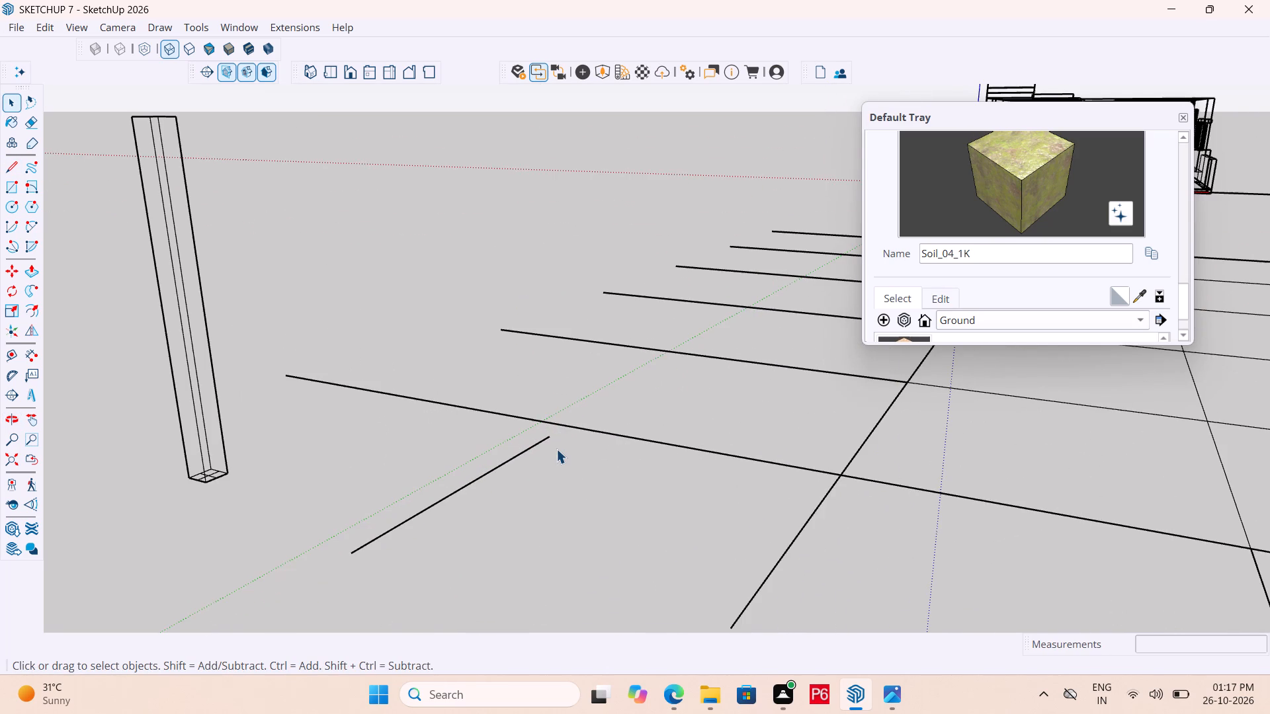
Place a guide parallel to the short loose line, offset 6" vertically so that it crosses the end cross line.
{"action": "key", "text": "t"}
{"action": "middle_click_drag", "start_coordinate": [540, 433], "coordinate": [549, 399]}
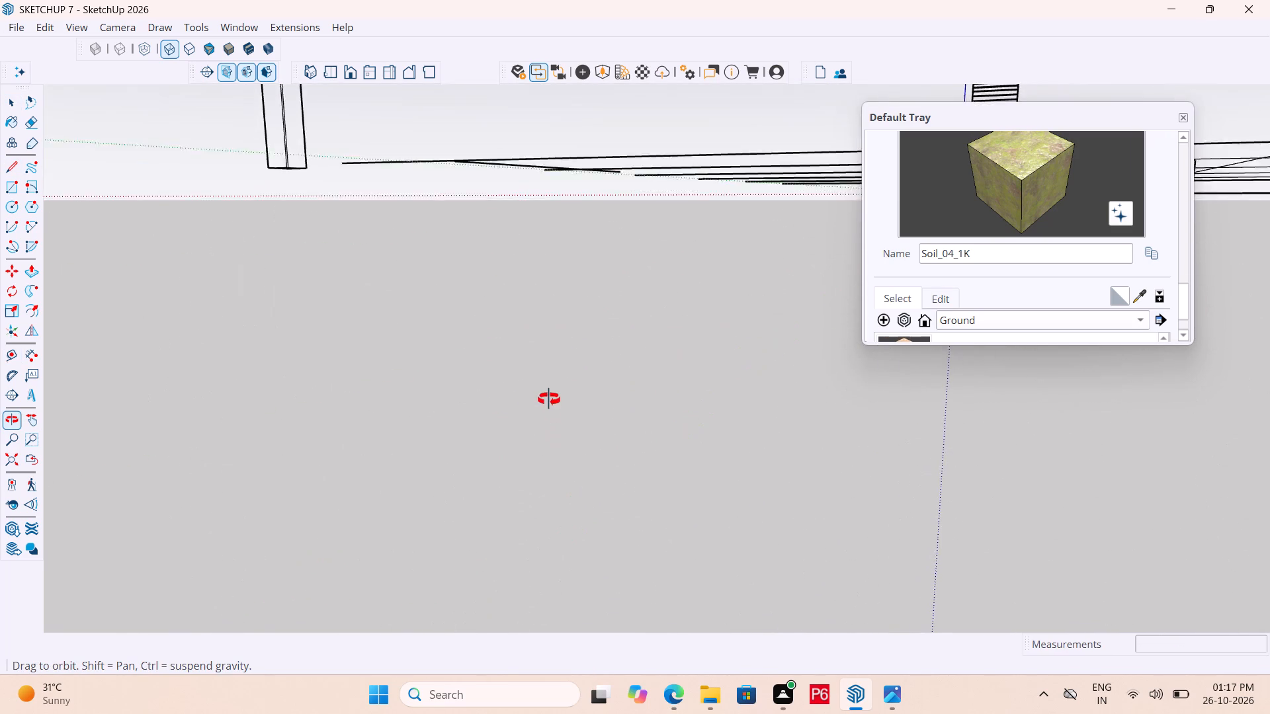
{"action": "middle_click_drag", "start_coordinate": [549, 399], "coordinate": [534, 432]}
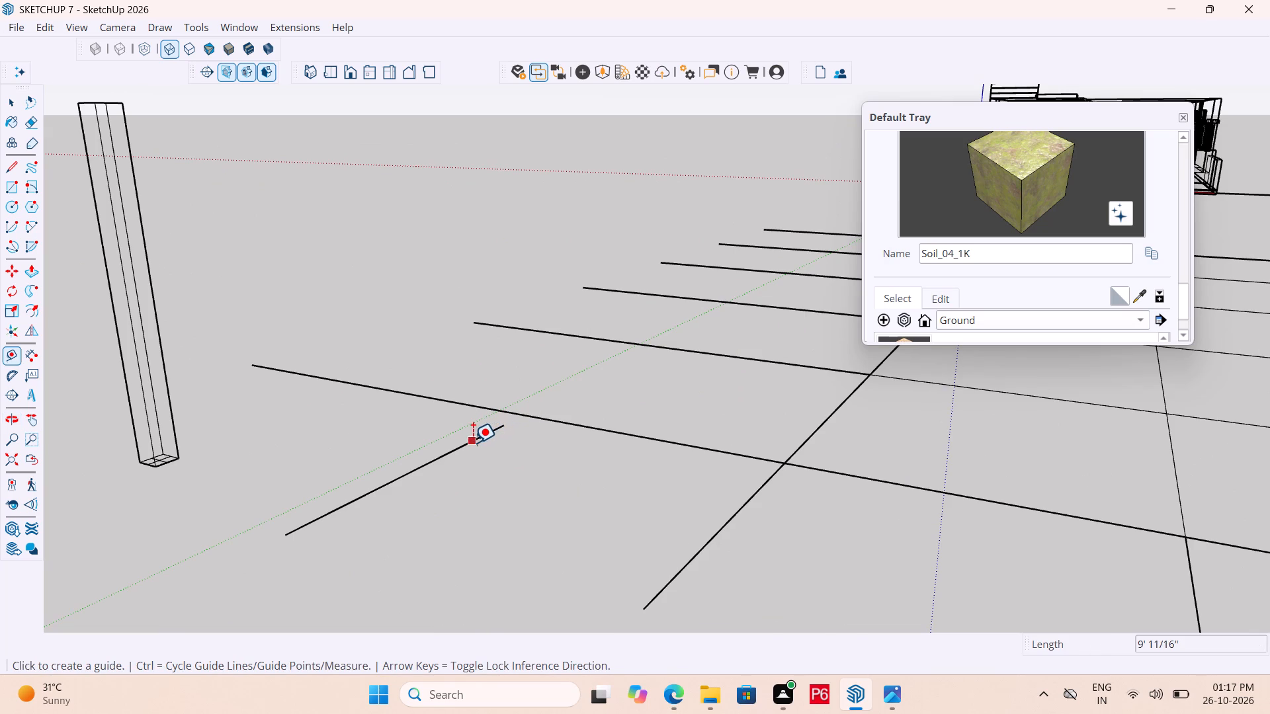
{"action": "left_click", "coordinate": [473, 443]}
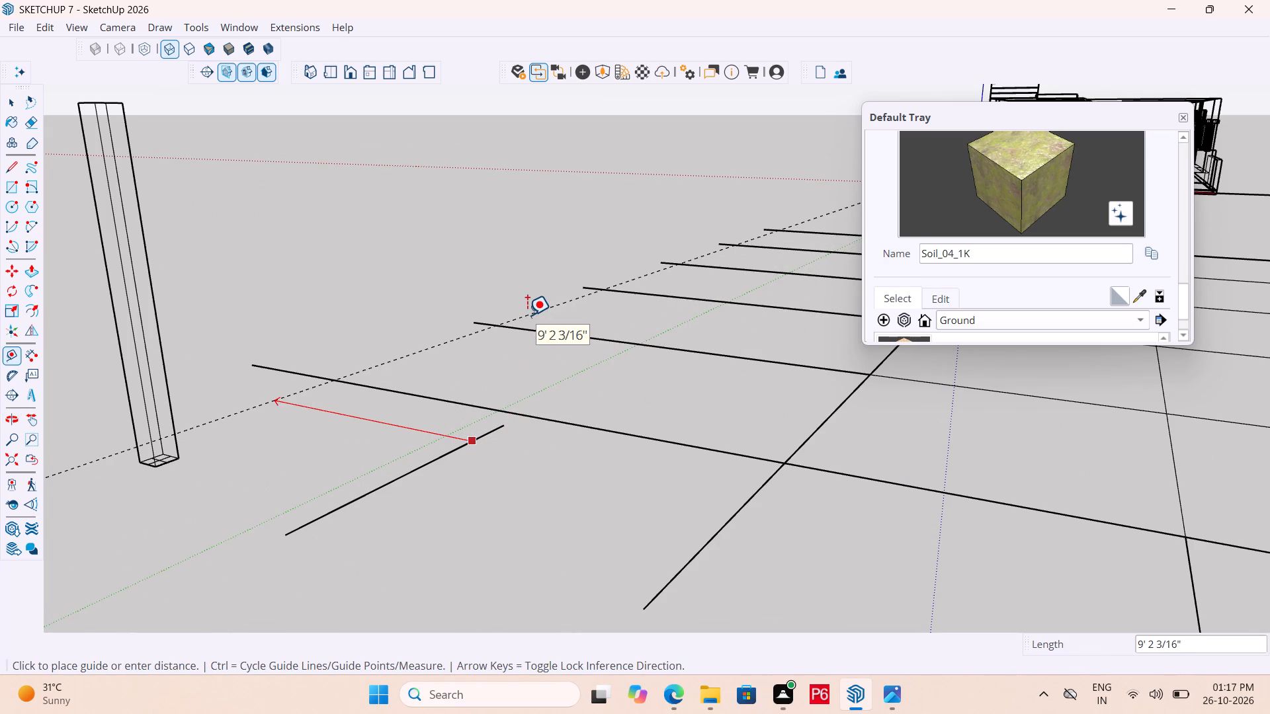
{"action": "key", "text": "Up"}
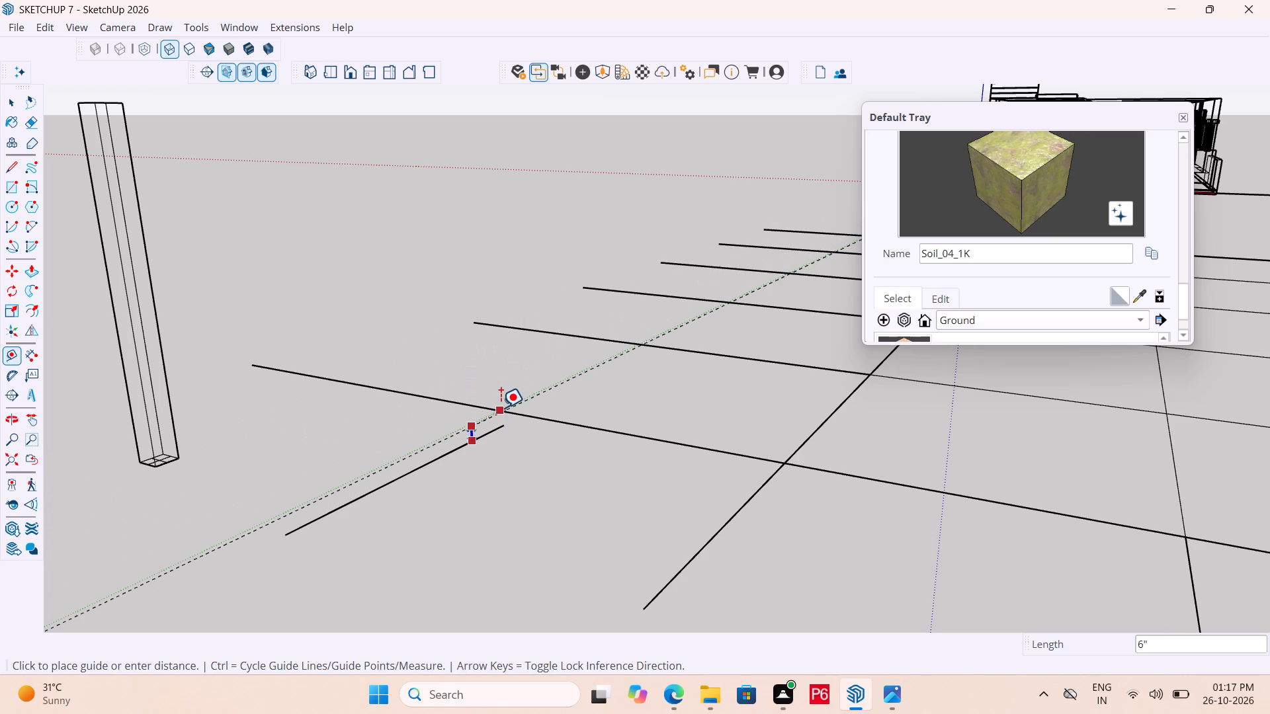
{"action": "left_click", "coordinate": [501, 408]}
Erase the short loose line below the new guide.
{"action": "middle_click_drag", "start_coordinate": [509, 434], "coordinate": [521, 463]}
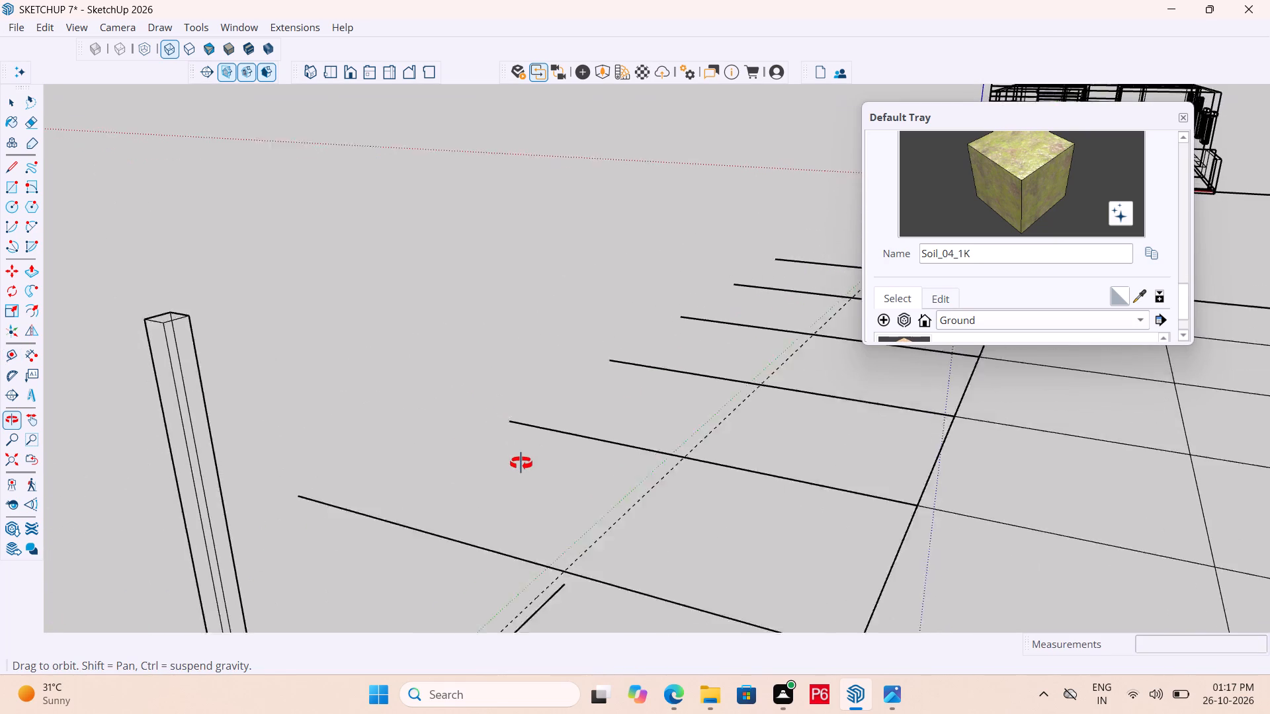
{"action": "middle_click_drag", "start_coordinate": [521, 463], "coordinate": [507, 441]}
{"action": "key", "text": "space"}
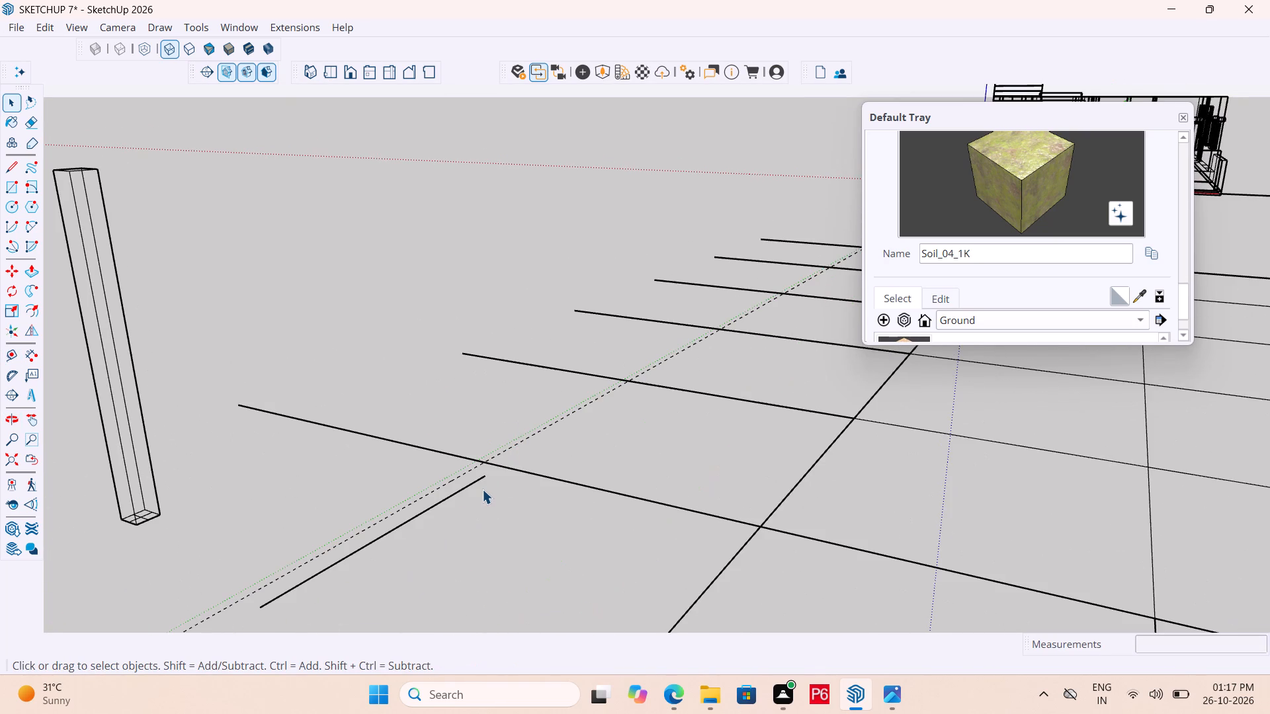
{"action": "key", "text": "e"}
{"action": "left_click_drag", "start_coordinate": [478, 486], "coordinate": [478, 479]}
Draw a line about 50' long along the guide, from the end cross line nearest the column to the farthest cross line.
{"action": "scroll", "coordinate": [519, 524], "scroll_direction": "down", "scroll_amount": 4}
{"action": "middle_click_drag", "start_coordinate": [525, 516], "coordinate": [525, 524]}
{"action": "scroll", "coordinate": [525, 516], "scroll_direction": "down", "scroll_amount": 1}
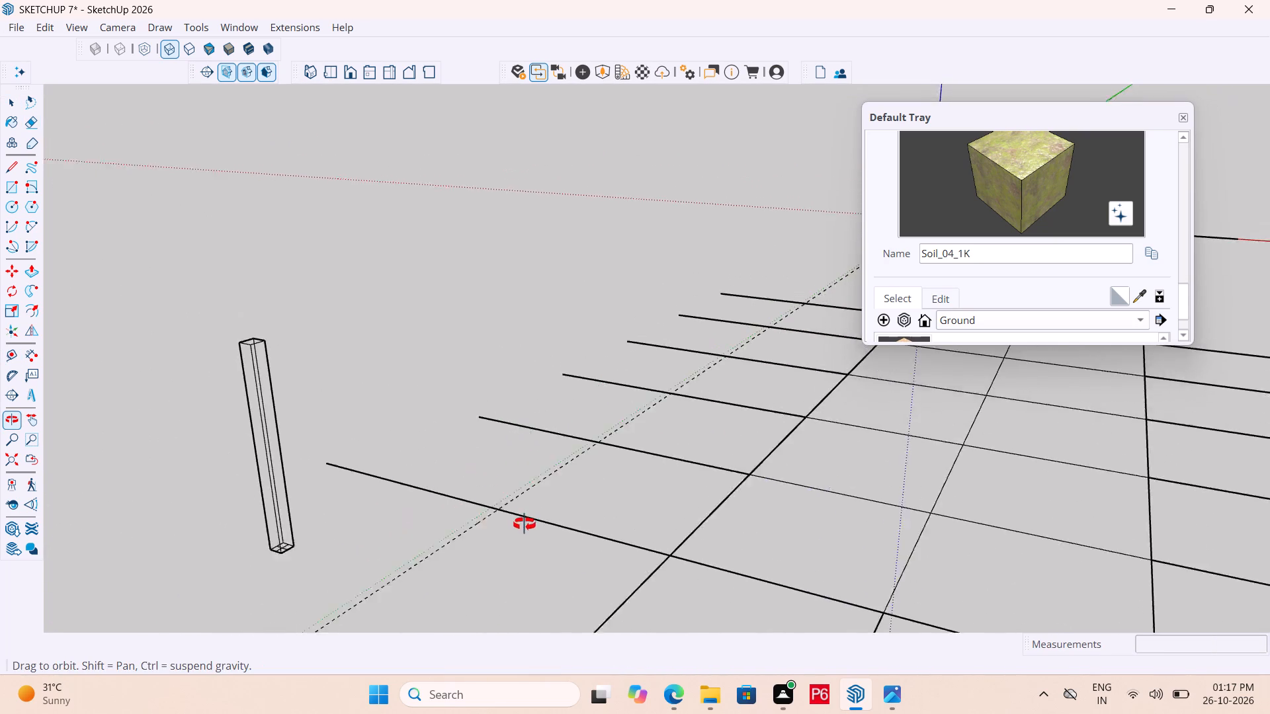
{"action": "middle_click_drag", "start_coordinate": [525, 524], "coordinate": [517, 539]}
{"action": "key", "text": "l"}
{"action": "scroll", "coordinate": [495, 500], "scroll_direction": "down", "scroll_amount": 3}
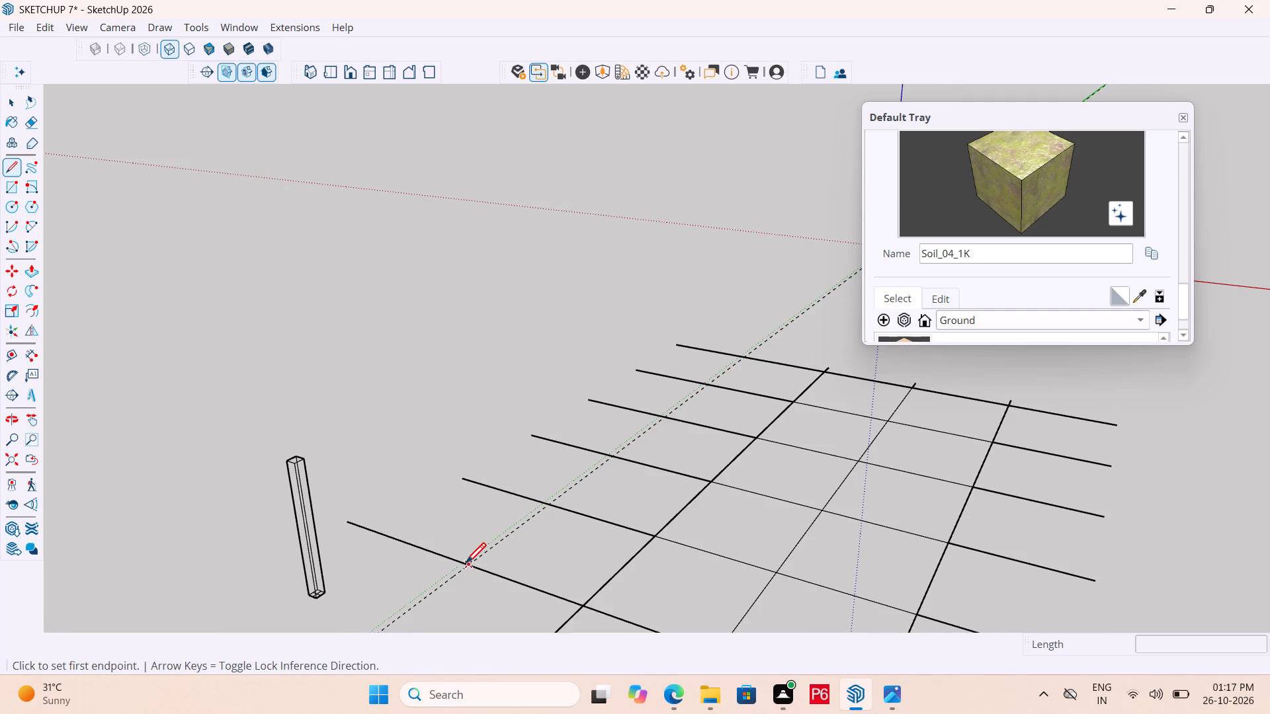
{"action": "left_click", "coordinate": [466, 565]}
{"action": "scroll", "coordinate": [478, 514], "scroll_direction": "down", "scroll_amount": 5}
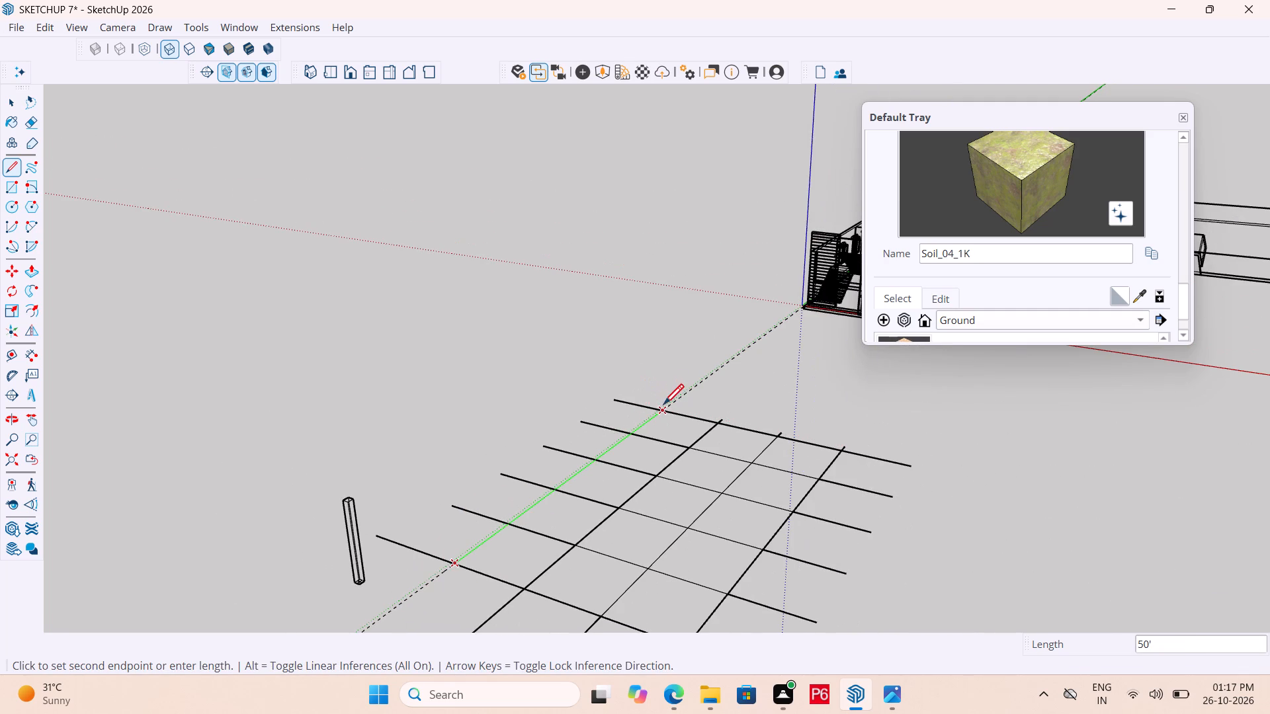
{"action": "left_click", "coordinate": [671, 405]}
{"action": "key", "text": "space"}
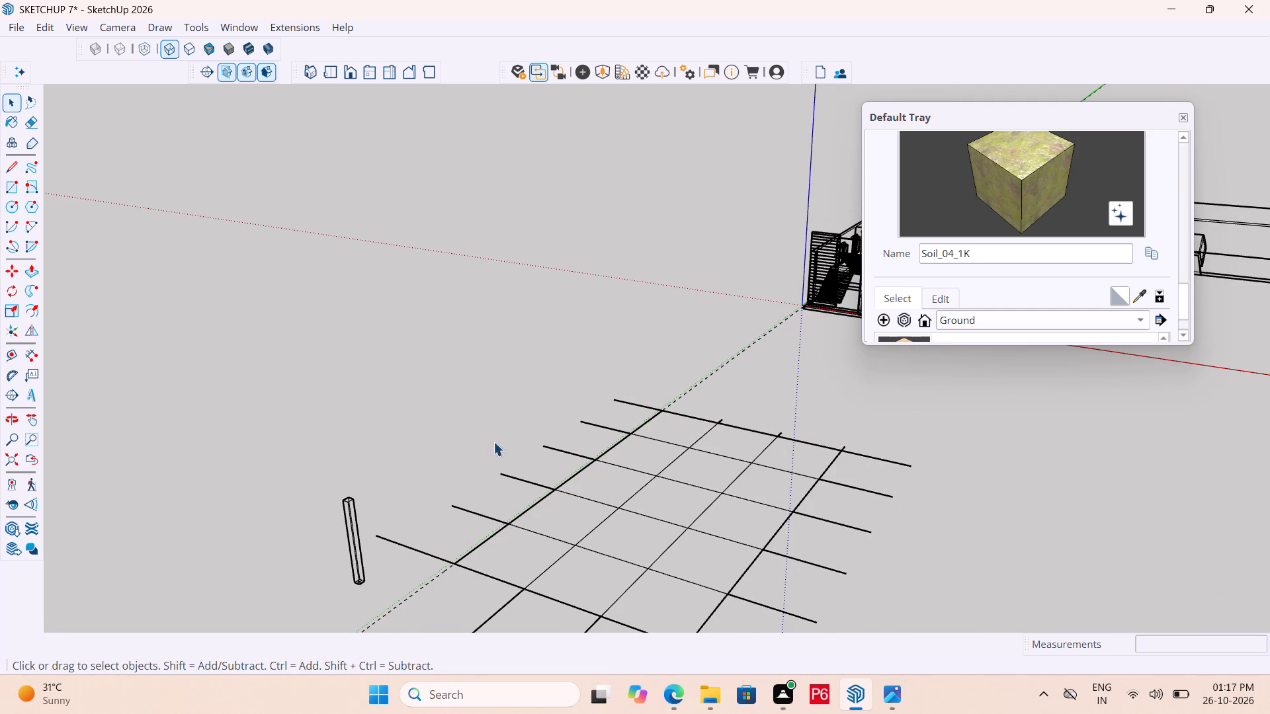
Save the model with the completed outer grid line.
{"action": "scroll", "coordinate": [493, 440], "scroll_direction": "down", "scroll_amount": 5}
{"action": "middle_click_drag", "start_coordinate": [548, 489], "coordinate": [534, 525]}
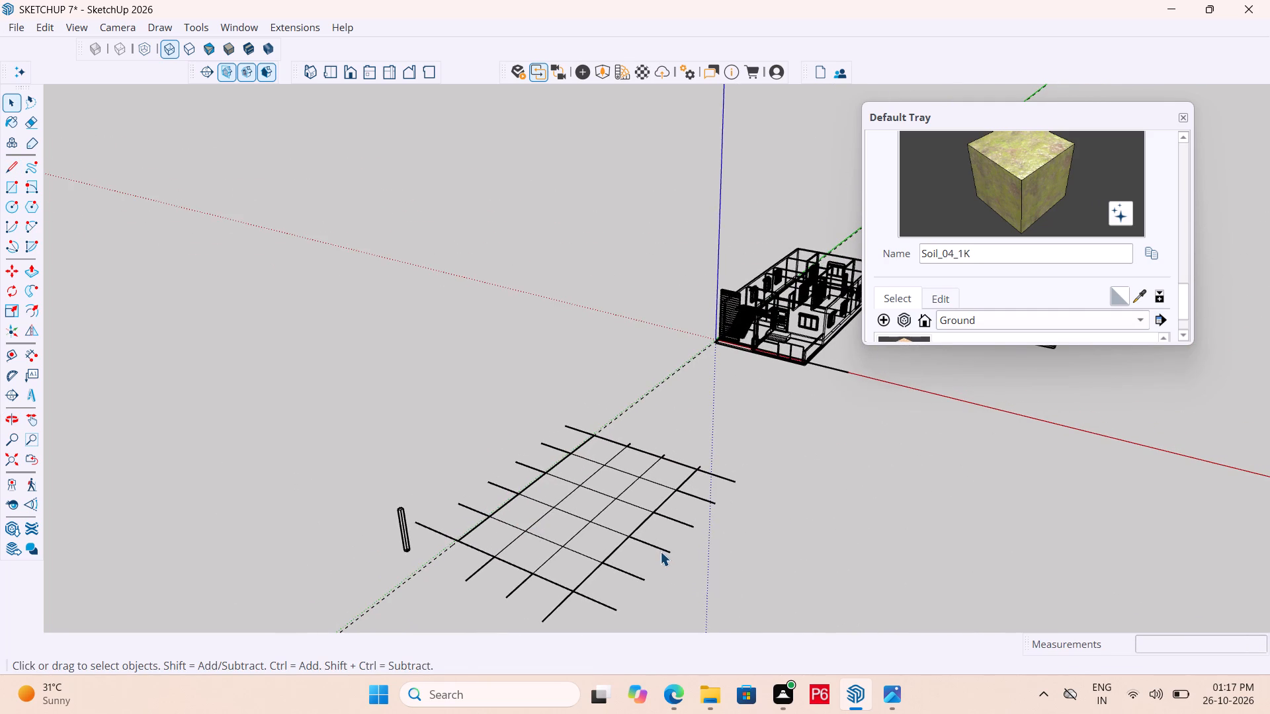
{"action": "key", "text": "ctrl+s"}
{"action": "key", "text": "ctrl+s"}
{"action": "key", "text": "ctrl+s"}
{"action": "key", "text": "ctrl+s"}
Copy the standing column by its base centre, about 10' 7", onto the end cross line's intersection with the new outer grid line.
{"action": "scroll", "coordinate": [639, 383], "scroll_direction": "down", "scroll_amount": 4}
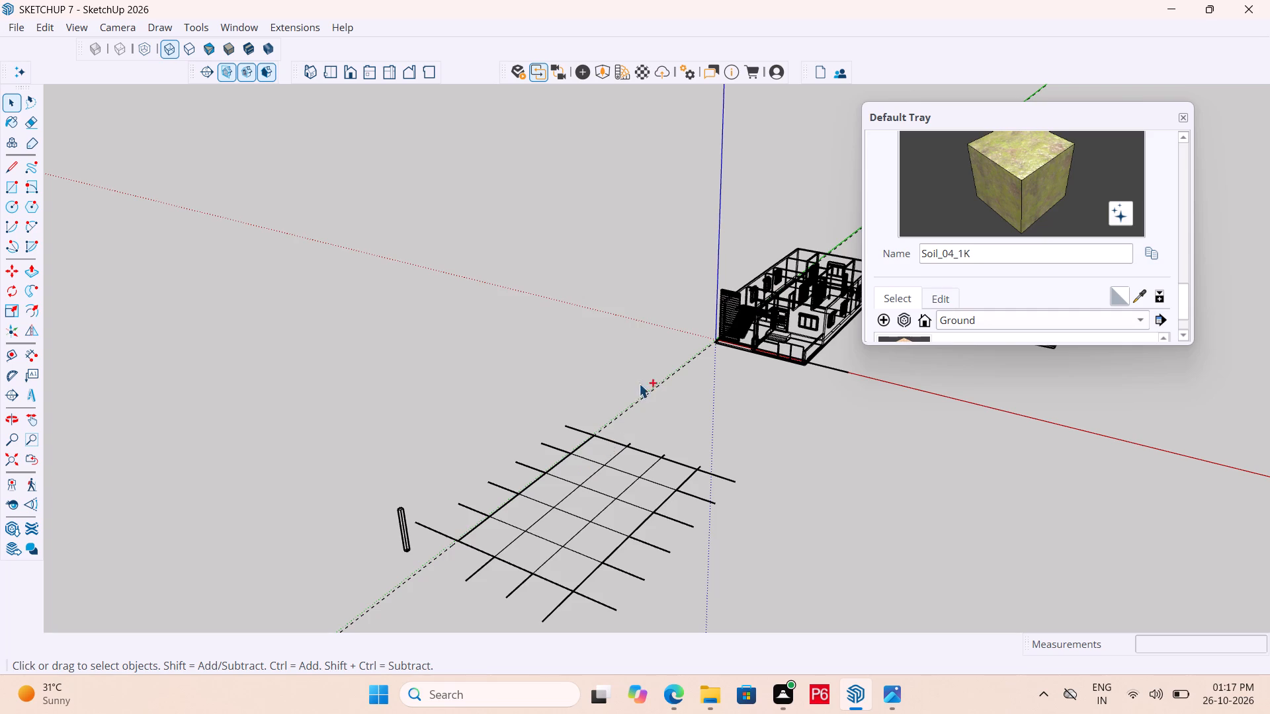
{"action": "scroll", "coordinate": [639, 383], "scroll_direction": "down", "scroll_amount": 2}
{"action": "middle_click_drag", "start_coordinate": [618, 418], "coordinate": [635, 422]}
{"action": "scroll", "coordinate": [495, 573], "scroll_direction": "up", "scroll_amount": 6}
{"action": "key", "text": "space"}
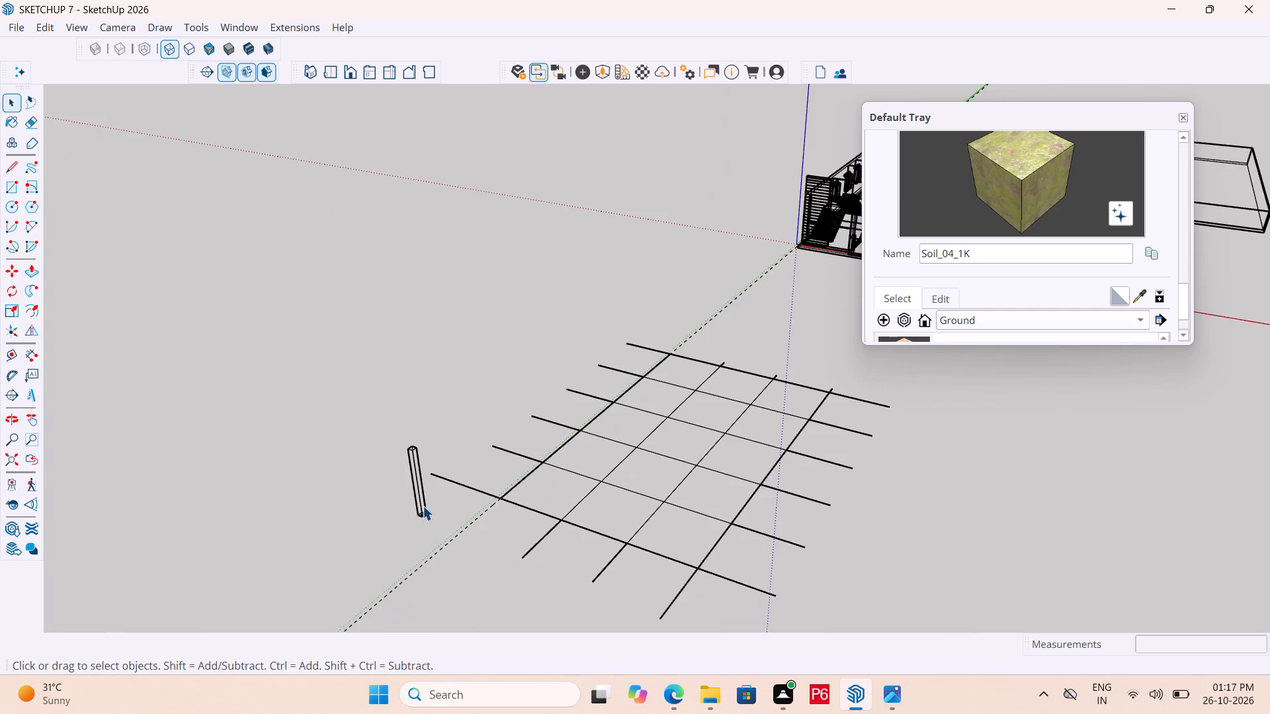
{"action": "left_click", "coordinate": [423, 506]}
{"action": "scroll", "coordinate": [411, 525], "scroll_direction": "up", "scroll_amount": 19}
{"action": "scroll", "coordinate": [419, 494], "scroll_direction": "up", "scroll_amount": 3}
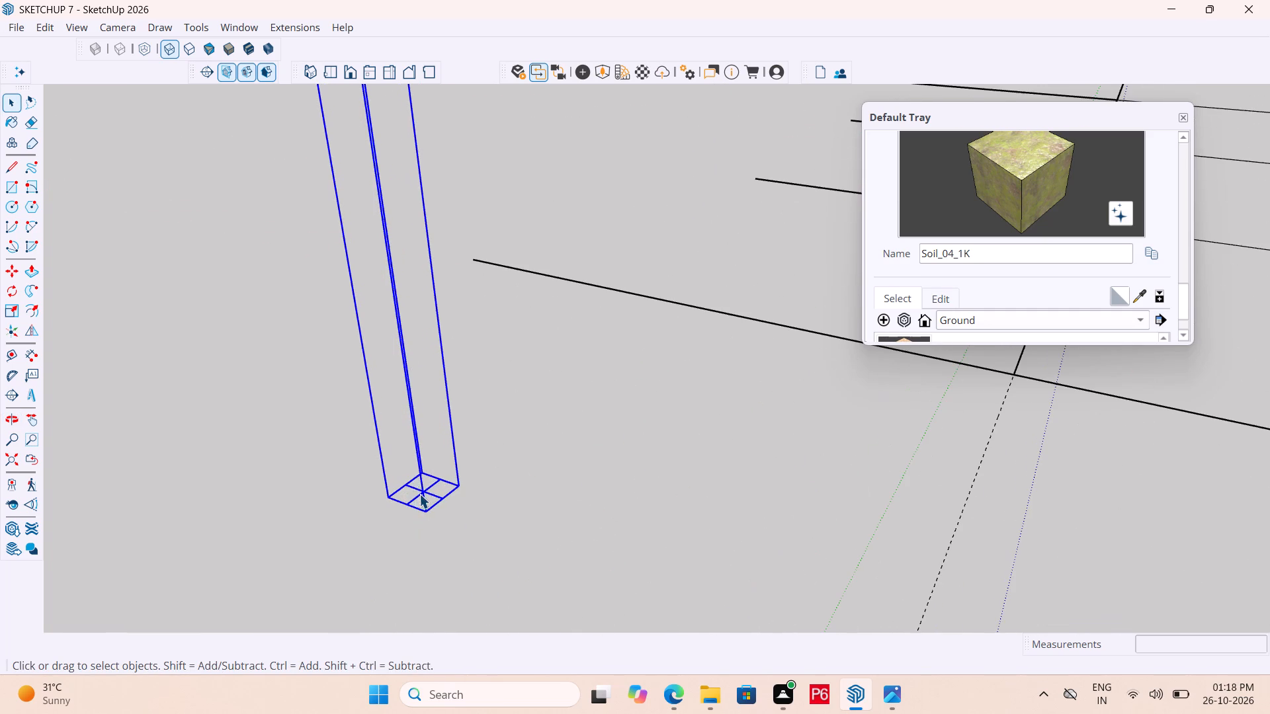
{"action": "key", "text": "m"}
{"action": "middle_click_drag", "start_coordinate": [452, 481], "coordinate": [363, 498]}
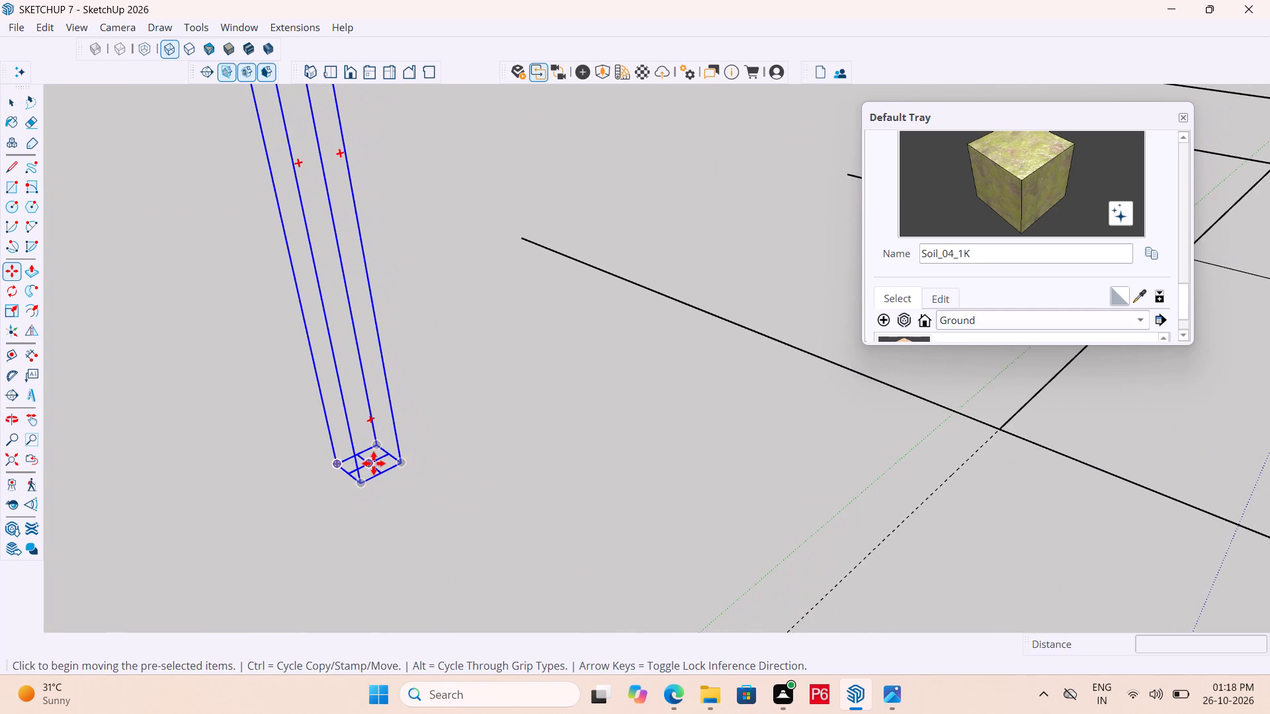
{"action": "left_click", "coordinate": [372, 463]}
{"action": "scroll", "coordinate": [402, 442], "scroll_direction": "down", "scroll_amount": 6}
{"action": "scroll", "coordinate": [324, 454], "scroll_direction": "down", "scroll_amount": 6}
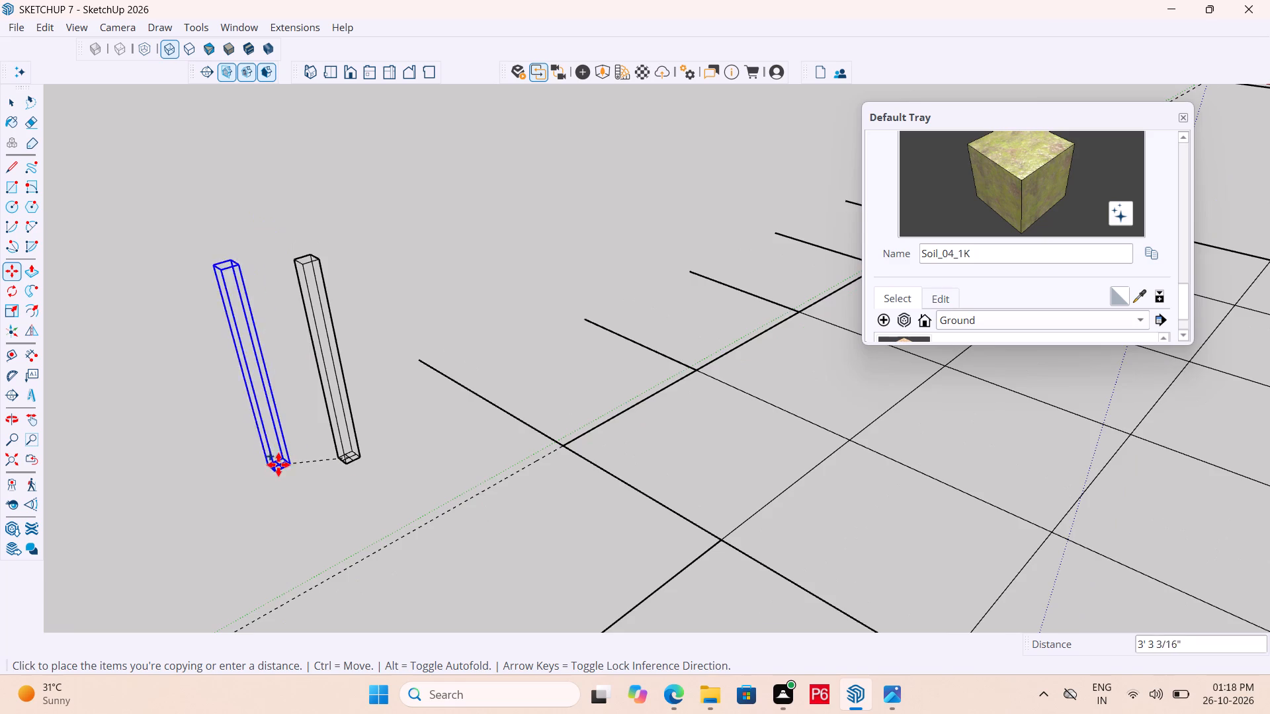
{"action": "scroll", "coordinate": [540, 457], "scroll_direction": "up", "scroll_amount": 19}
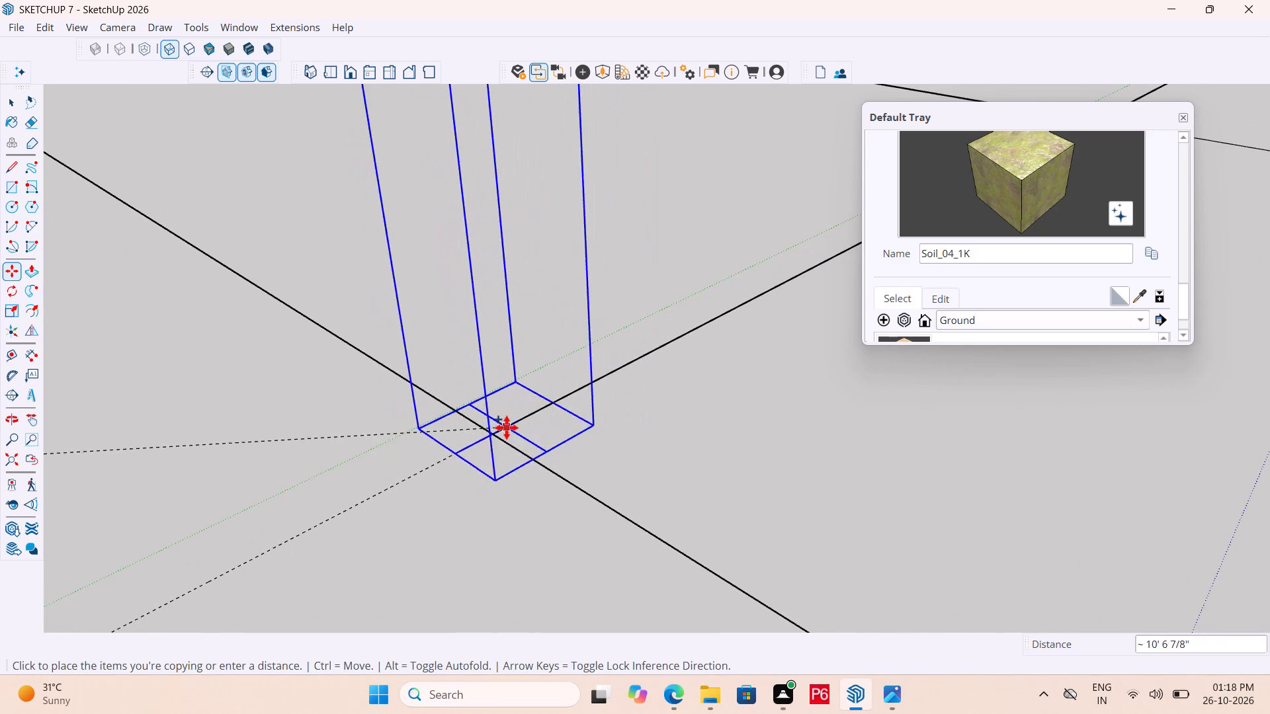
{"action": "left_click", "coordinate": [493, 434]}
Copy the column along the end cross line onto its next two grid intersections, spaced about 10' apart.
{"action": "left_click", "coordinate": [494, 434]}
{"action": "scroll", "coordinate": [255, 504], "scroll_direction": "down", "scroll_amount": 6}
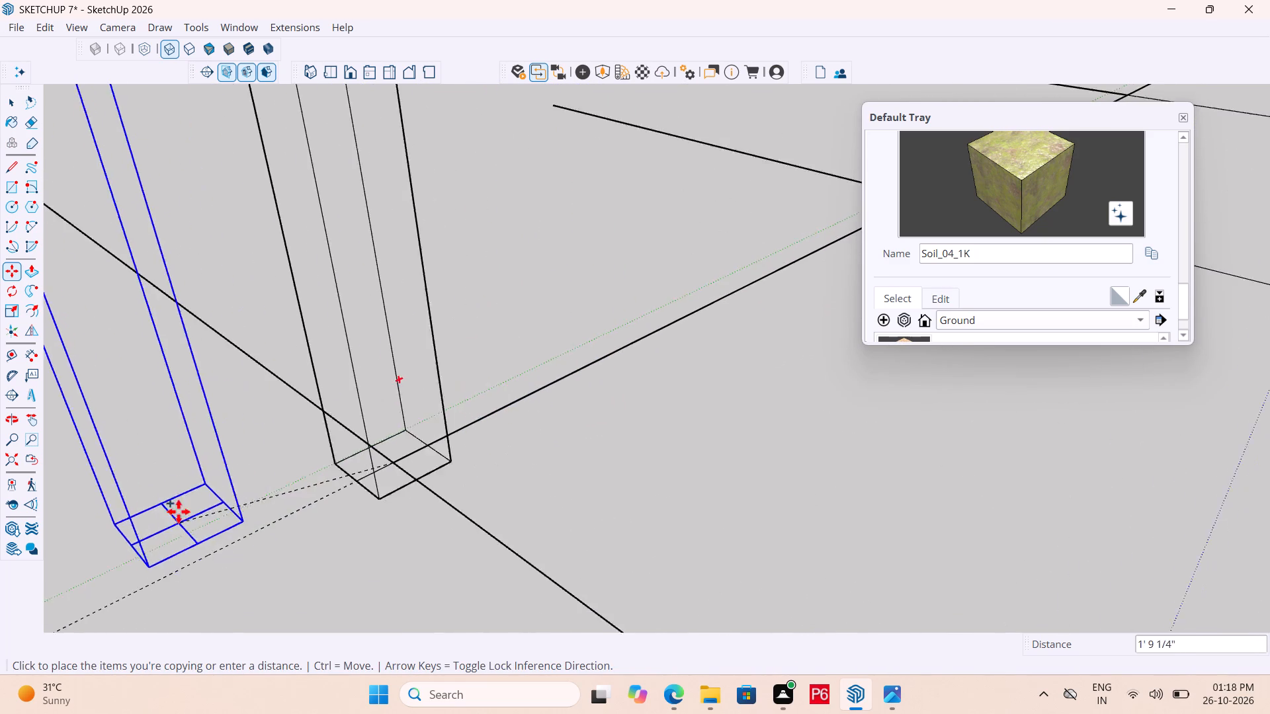
{"action": "scroll", "coordinate": [179, 512], "scroll_direction": "down", "scroll_amount": 8}
{"action": "scroll", "coordinate": [347, 282], "scroll_direction": "down", "scroll_amount": 7}
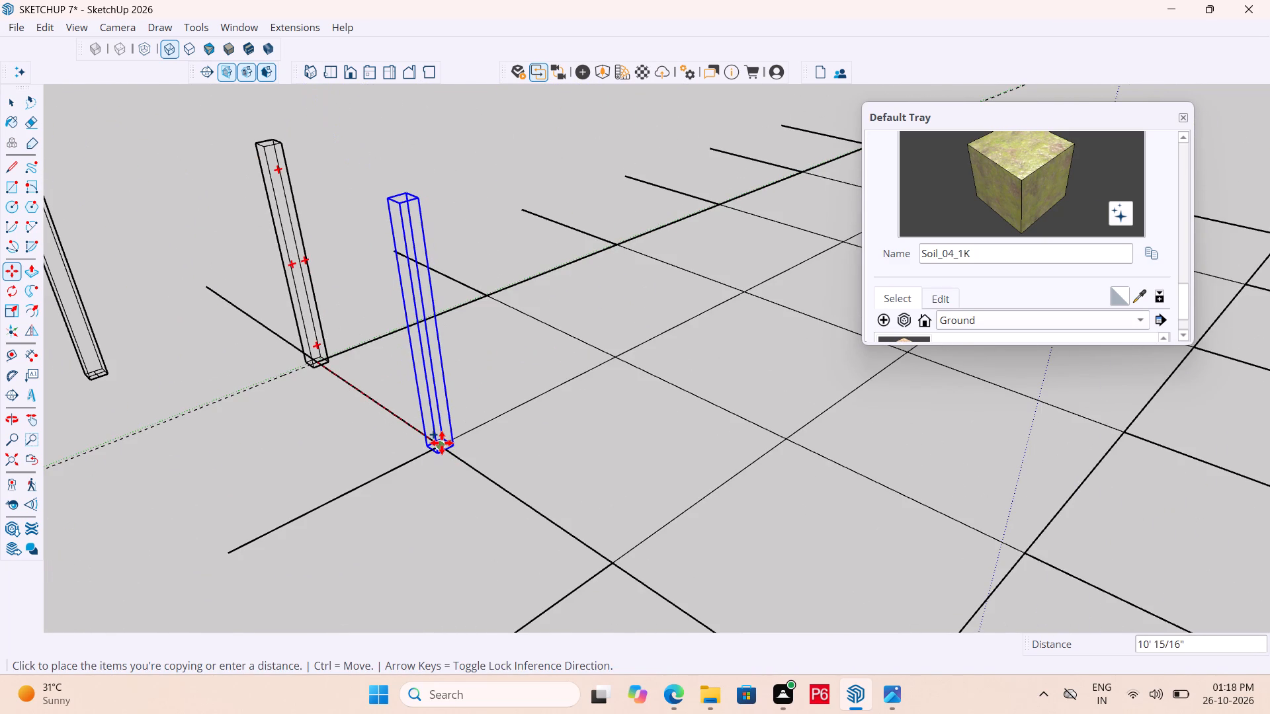
{"action": "left_click", "coordinate": [441, 446]}
{"action": "left_click", "coordinate": [443, 444]}
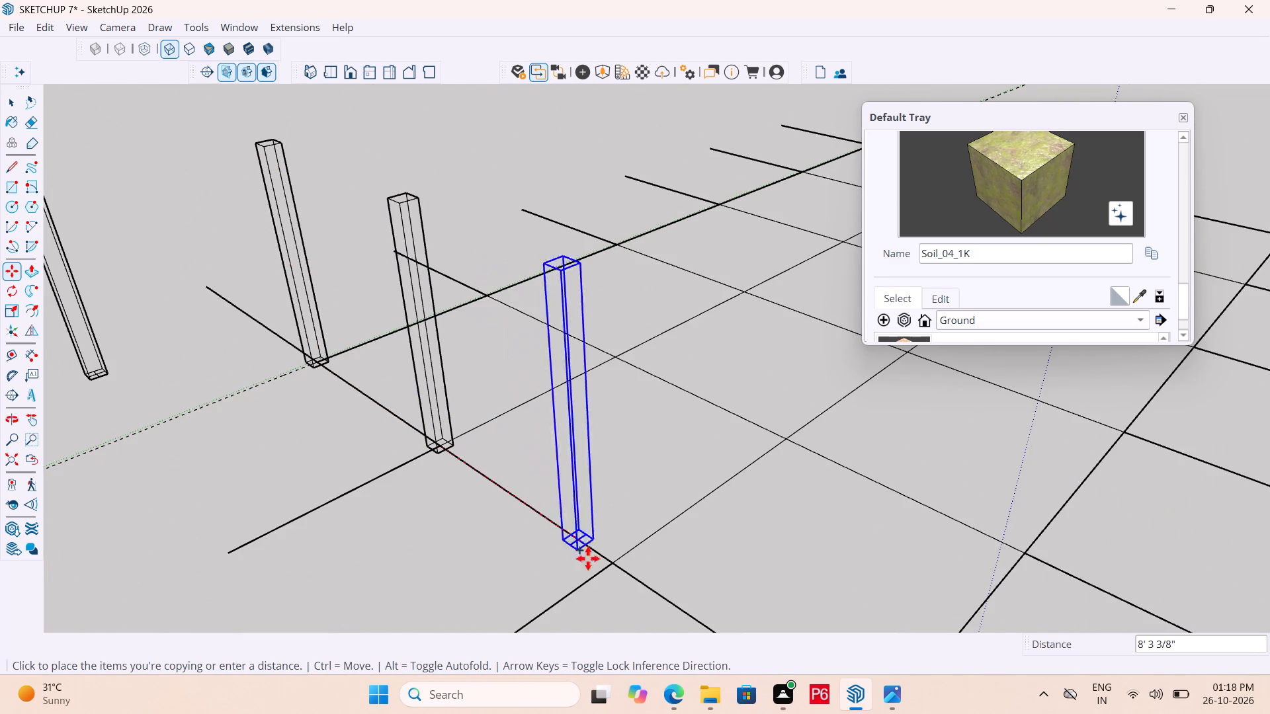
{"action": "scroll", "coordinate": [421, 379], "scroll_direction": "down", "scroll_amount": 5}
{"action": "scroll", "coordinate": [515, 467], "scroll_direction": "up", "scroll_amount": 6}
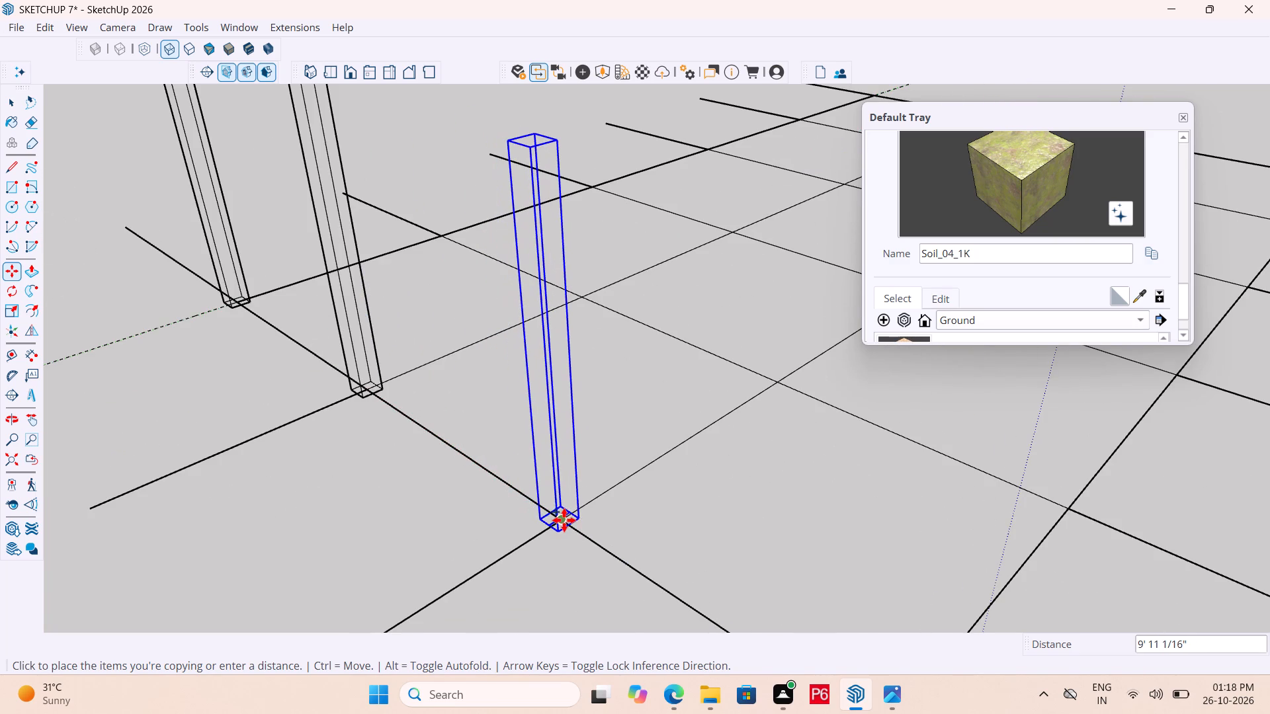
{"action": "left_click", "coordinate": [566, 519]}
{"action": "left_click", "coordinate": [565, 518]}
Move the third copied column slightly so that its base centre sits exactly on the grid intersection.
{"action": "scroll", "coordinate": [407, 385], "scroll_direction": "down", "scroll_amount": 6}
{"action": "scroll", "coordinate": [482, 456], "scroll_direction": "up", "scroll_amount": 5}
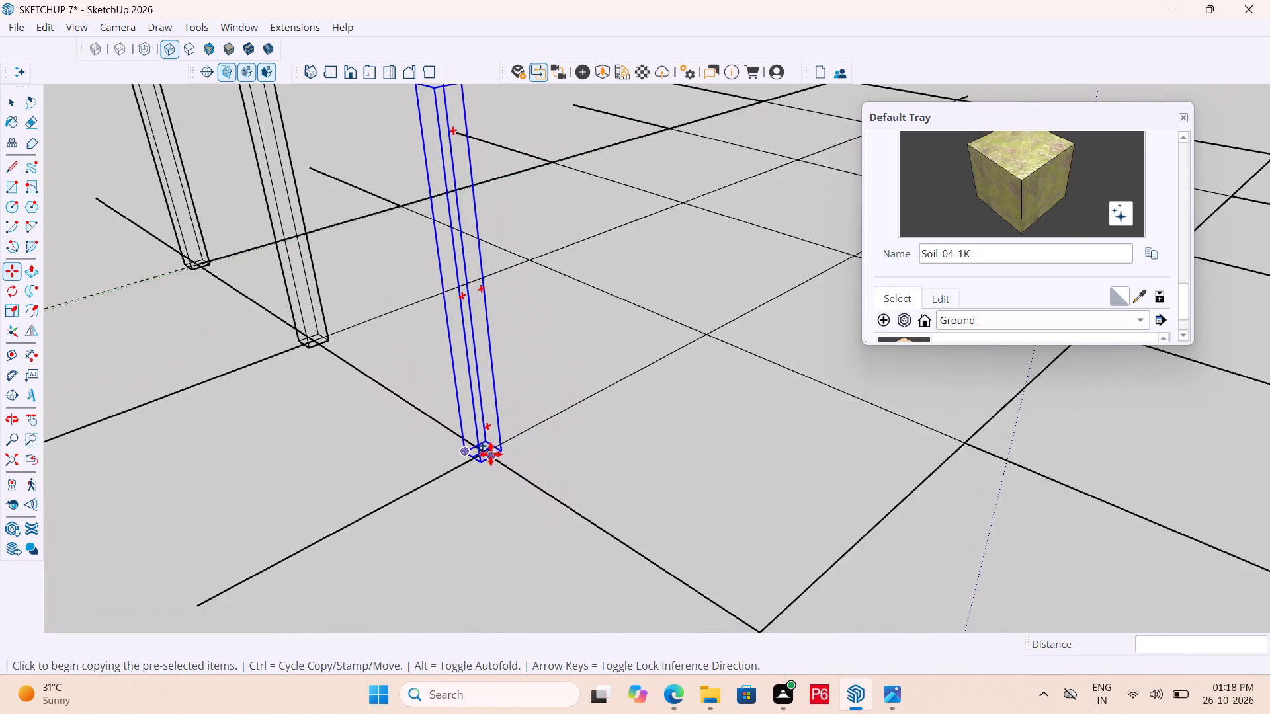
{"action": "scroll", "coordinate": [491, 454], "scroll_direction": "up", "scroll_amount": 13}
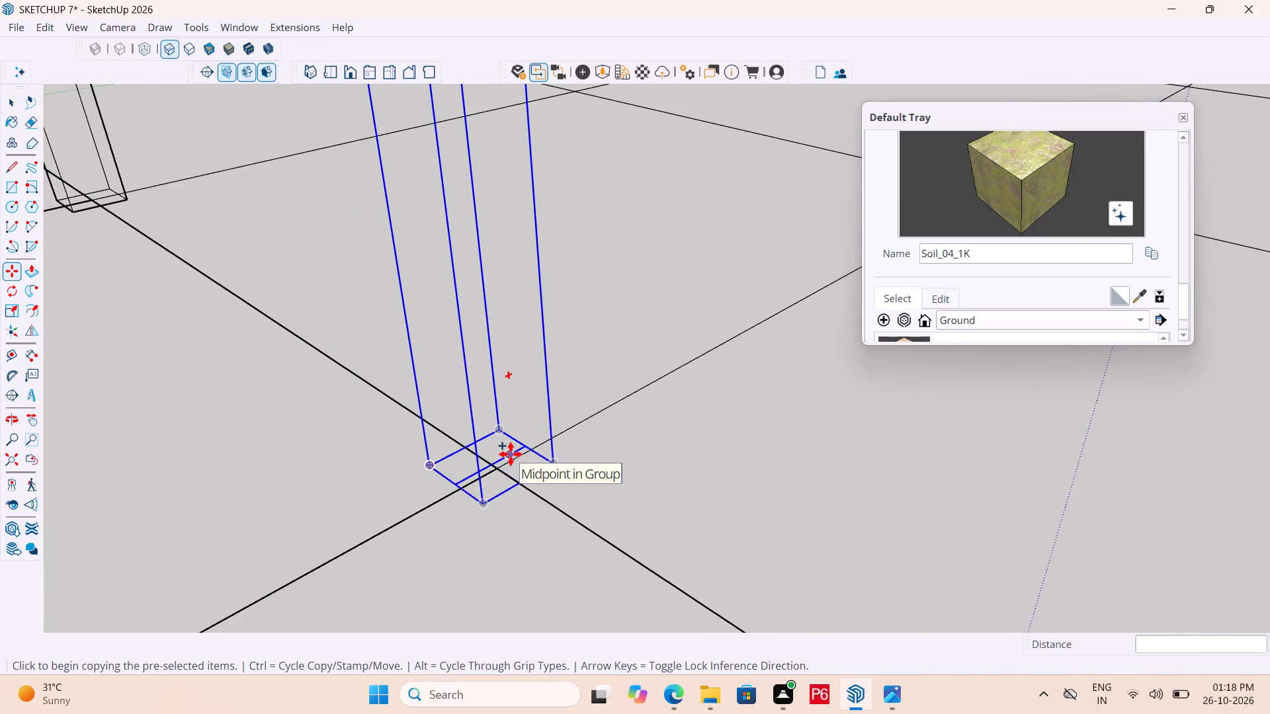
{"action": "middle_click_drag", "start_coordinate": [546, 448], "coordinate": [591, 325]}
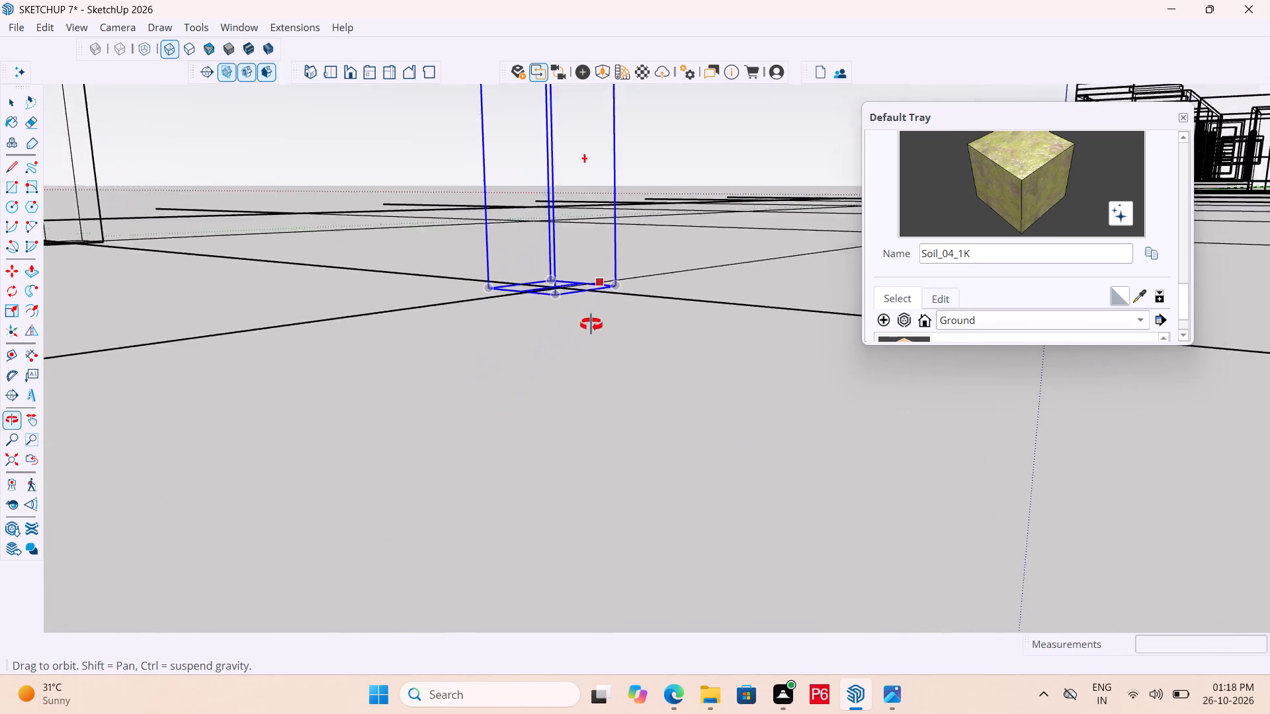
{"action": "middle_click_drag", "start_coordinate": [591, 325], "coordinate": [510, 501]}
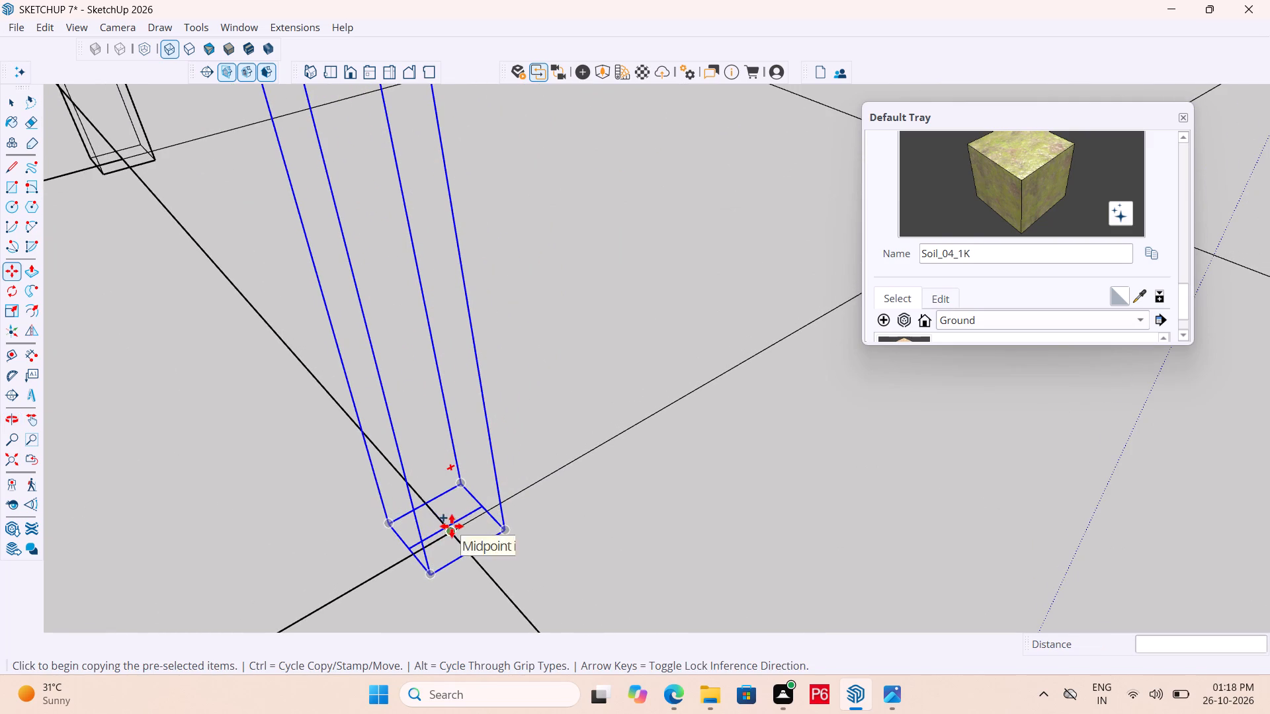
{"action": "scroll", "coordinate": [450, 524], "scroll_direction": "up", "scroll_amount": 6}
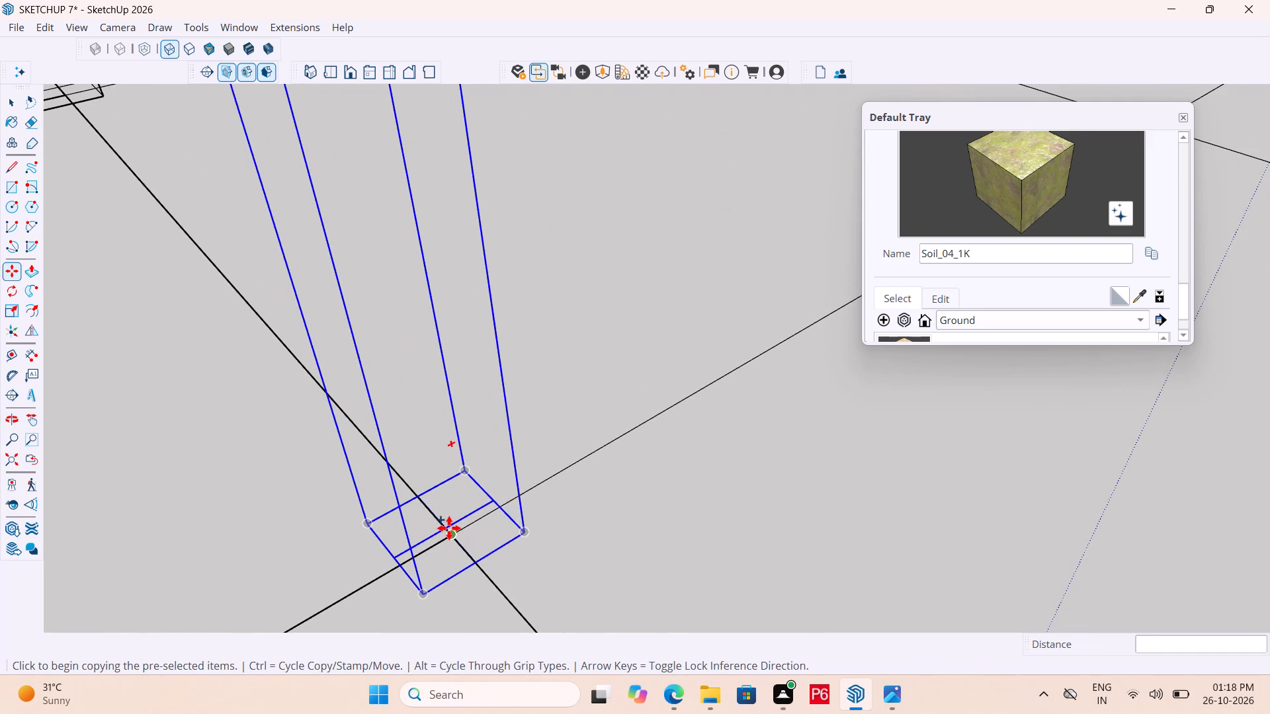
{"action": "scroll", "coordinate": [446, 526], "scroll_direction": "up", "scroll_amount": 7}
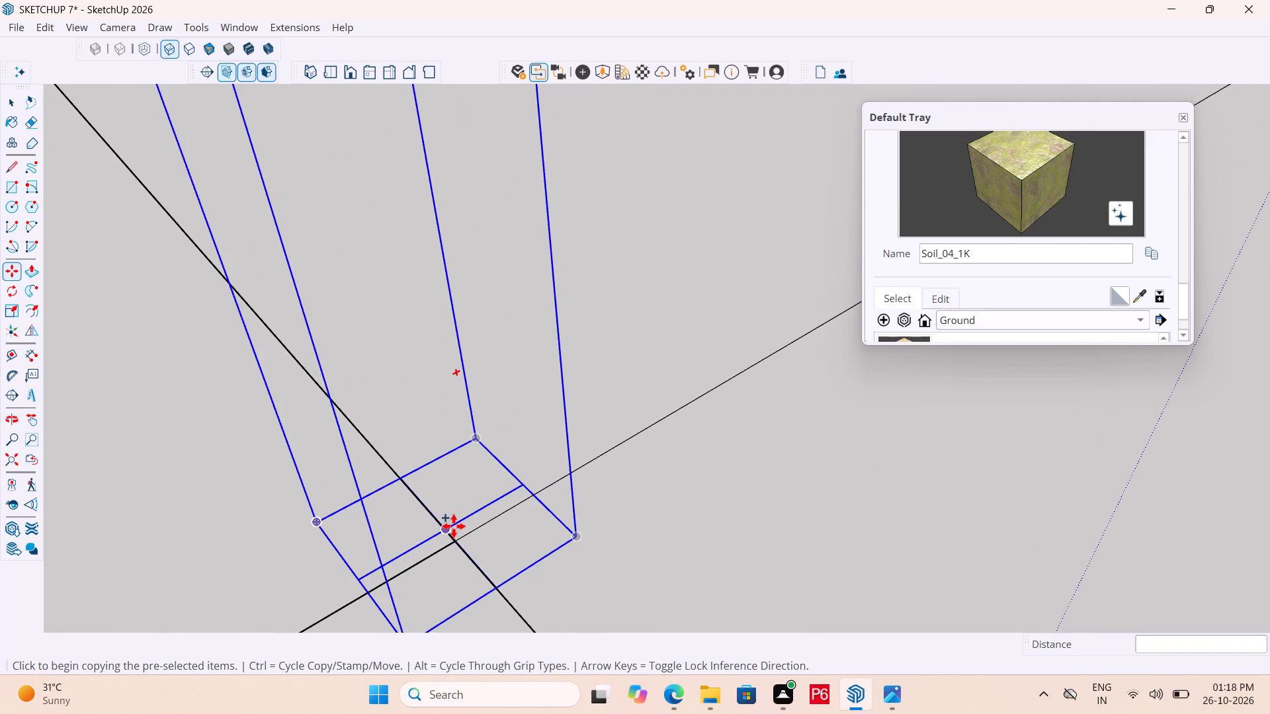
{"action": "left_click", "coordinate": [445, 531]}
{"action": "left_click", "coordinate": [456, 542]}
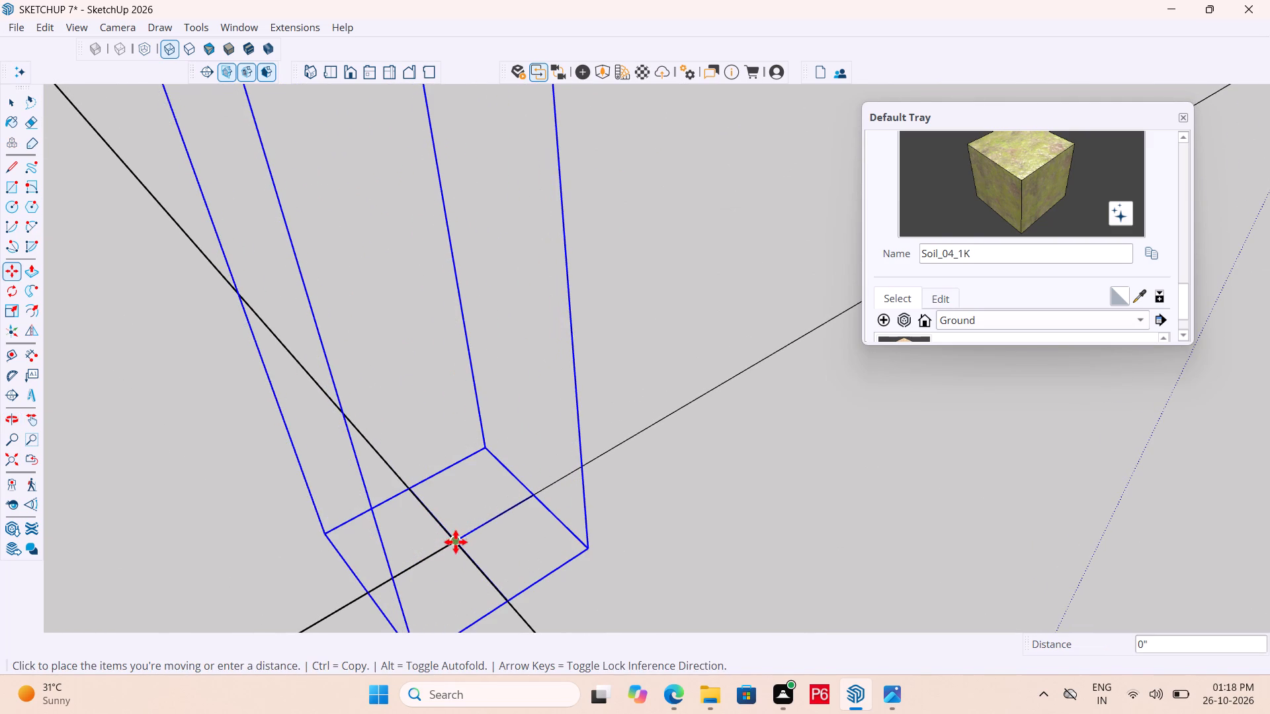
Examine how the bases of the first two copied columns sit on their grid intersections.
{"action": "scroll", "coordinate": [627, 473], "scroll_direction": "down", "scroll_amount": 13}
{"action": "scroll", "coordinate": [300, 220], "scroll_direction": "up", "scroll_amount": 11}
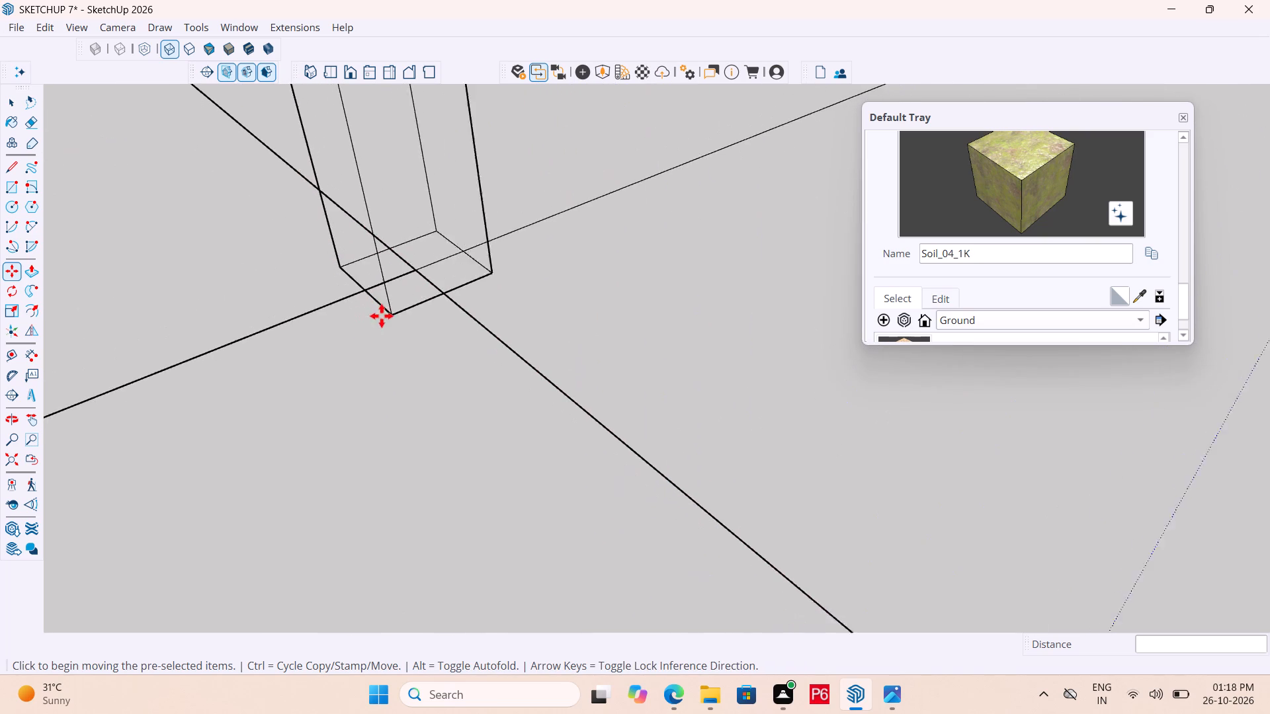
{"action": "scroll", "coordinate": [382, 316], "scroll_direction": "up", "scroll_amount": 2}
{"action": "scroll", "coordinate": [439, 345], "scroll_direction": "down", "scroll_amount": 6}
{"action": "scroll", "coordinate": [397, 386], "scroll_direction": "down", "scroll_amount": 5}
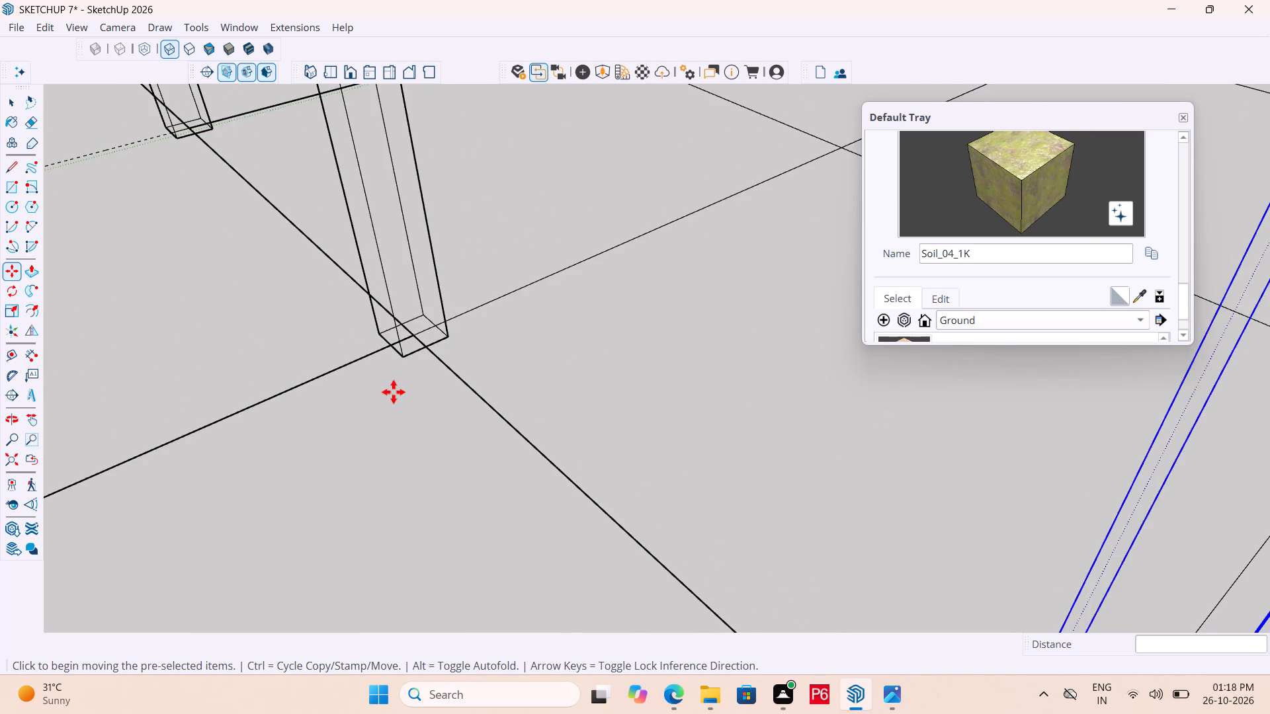
{"action": "scroll", "coordinate": [390, 395], "scroll_direction": "down", "scroll_amount": 7}
{"action": "scroll", "coordinate": [276, 245], "scroll_direction": "up", "scroll_amount": 20}
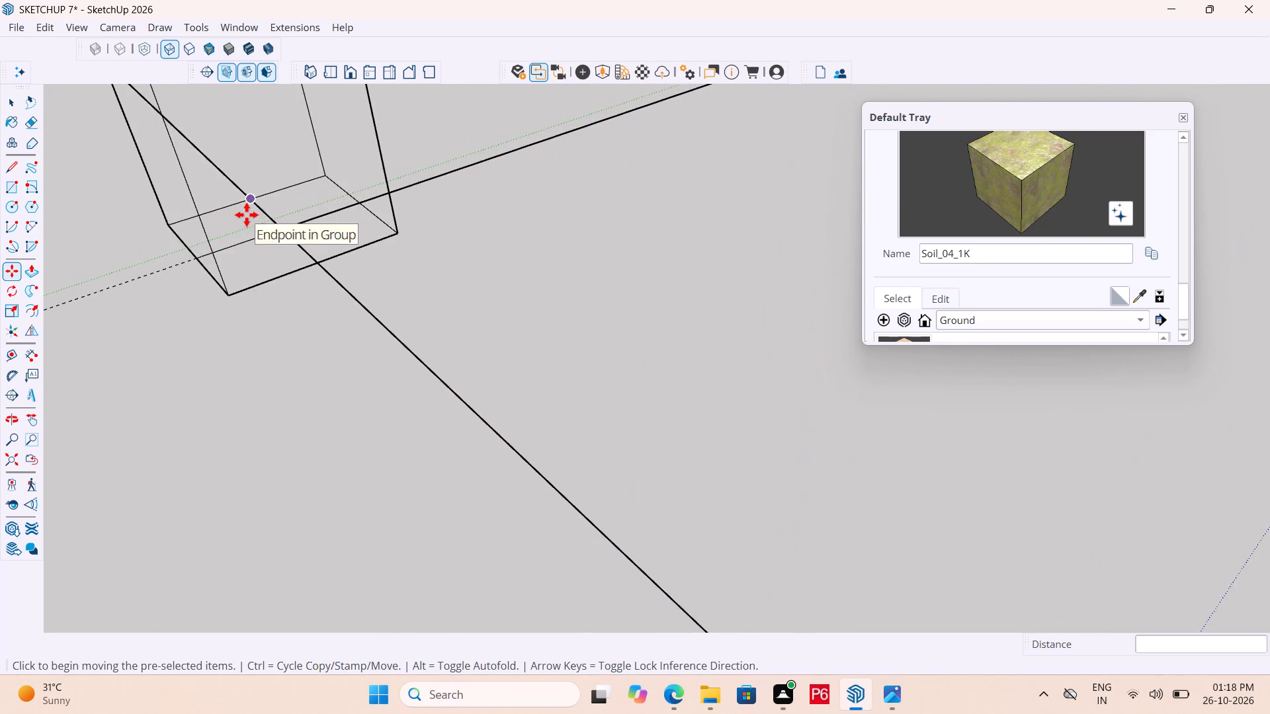
{"action": "scroll", "coordinate": [240, 271], "scroll_direction": "down", "scroll_amount": 6}
Save the model with the three copied columns.
{"action": "key", "text": "ctrl+s"}
{"action": "key", "text": "ctrl+s"}
{"action": "key", "text": "ctrl+s"}
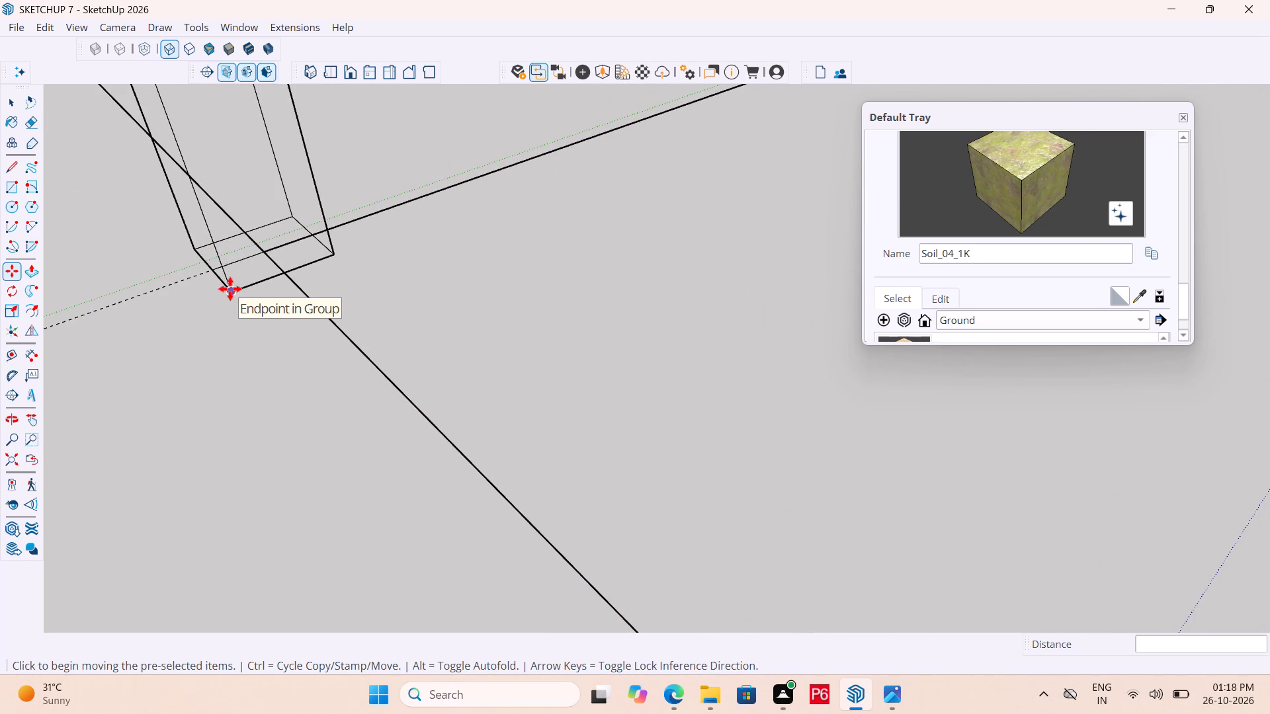
{"action": "key", "text": "ctrl+s"}
{"action": "key", "text": "ctrl+s"}
{"action": "key", "text": "ctrl+s"}
{"action": "key", "text": "ctrl+s"}
{"action": "key", "text": "ctrl+s"}
{"action": "key", "text": "ctrl+s"}
Examine the row of copied columns and the base of the third one at its grid intersection.
{"action": "scroll", "coordinate": [230, 289], "scroll_direction": "down", "scroll_amount": 11}
{"action": "scroll", "coordinate": [310, 270], "scroll_direction": "down", "scroll_amount": 12}
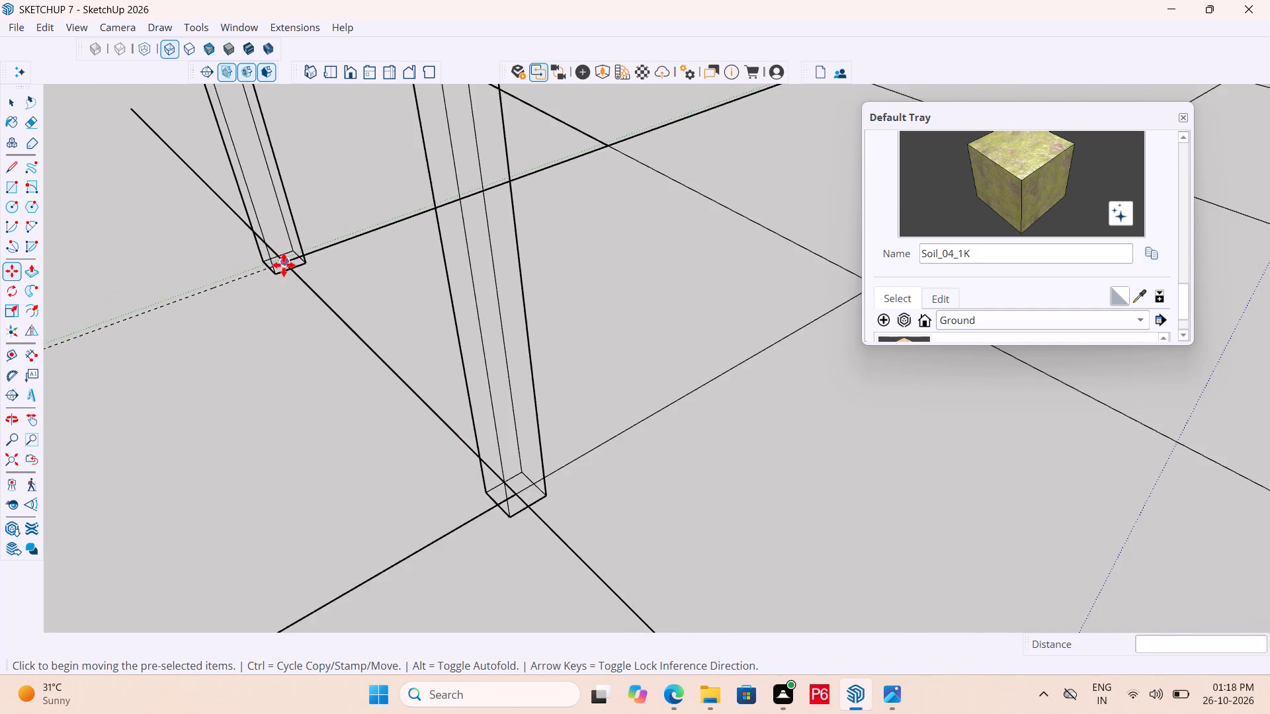
{"action": "scroll", "coordinate": [284, 265], "scroll_direction": "down", "scroll_amount": 11}
{"action": "scroll", "coordinate": [434, 343], "scroll_direction": "up", "scroll_amount": 4}
{"action": "scroll", "coordinate": [444, 433], "scroll_direction": "up", "scroll_amount": 8}
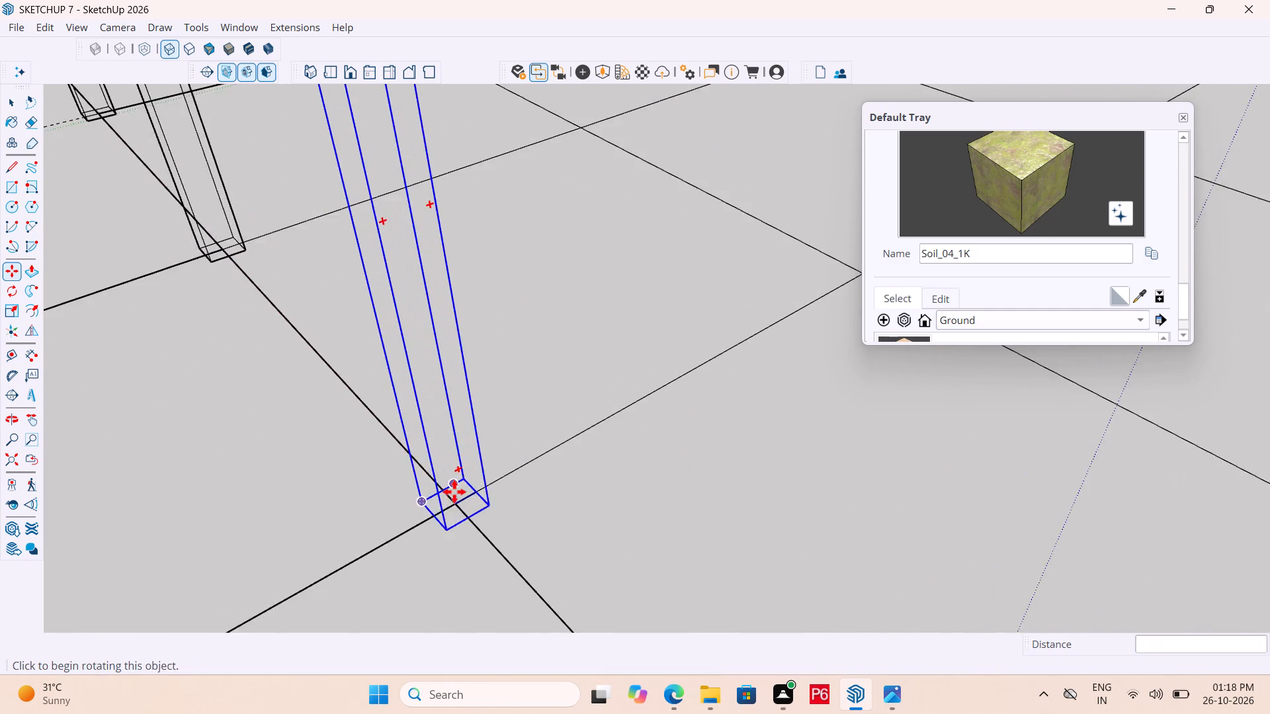
Copy the third copied column 10' along its grid line so its base centre sits on the last intersection of the row.
{"action": "scroll", "coordinate": [454, 492], "scroll_direction": "up", "scroll_amount": 12}
{"action": "left_click", "coordinate": [456, 531]}
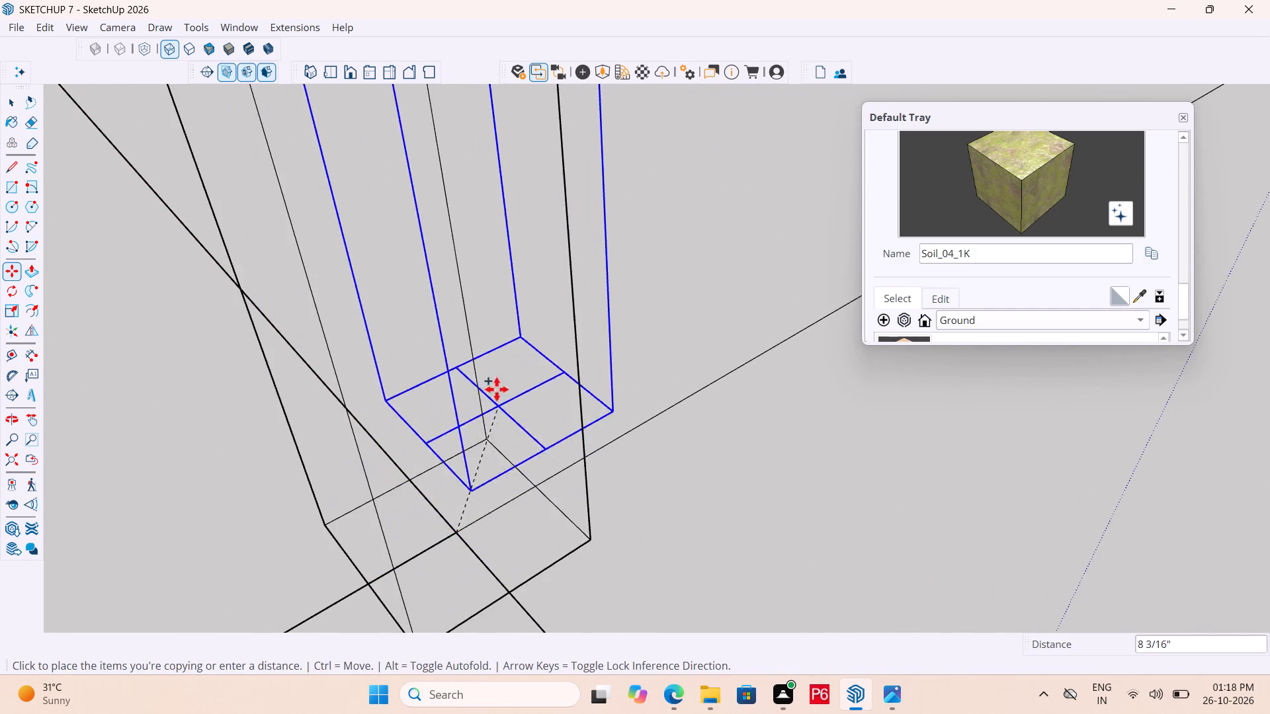
{"action": "scroll", "coordinate": [517, 356], "scroll_direction": "down", "scroll_amount": 7}
{"action": "scroll", "coordinate": [420, 308], "scroll_direction": "down", "scroll_amount": 7}
{"action": "scroll", "coordinate": [357, 318], "scroll_direction": "down", "scroll_amount": 7}
{"action": "scroll", "coordinate": [566, 478], "scroll_direction": "up", "scroll_amount": 2}
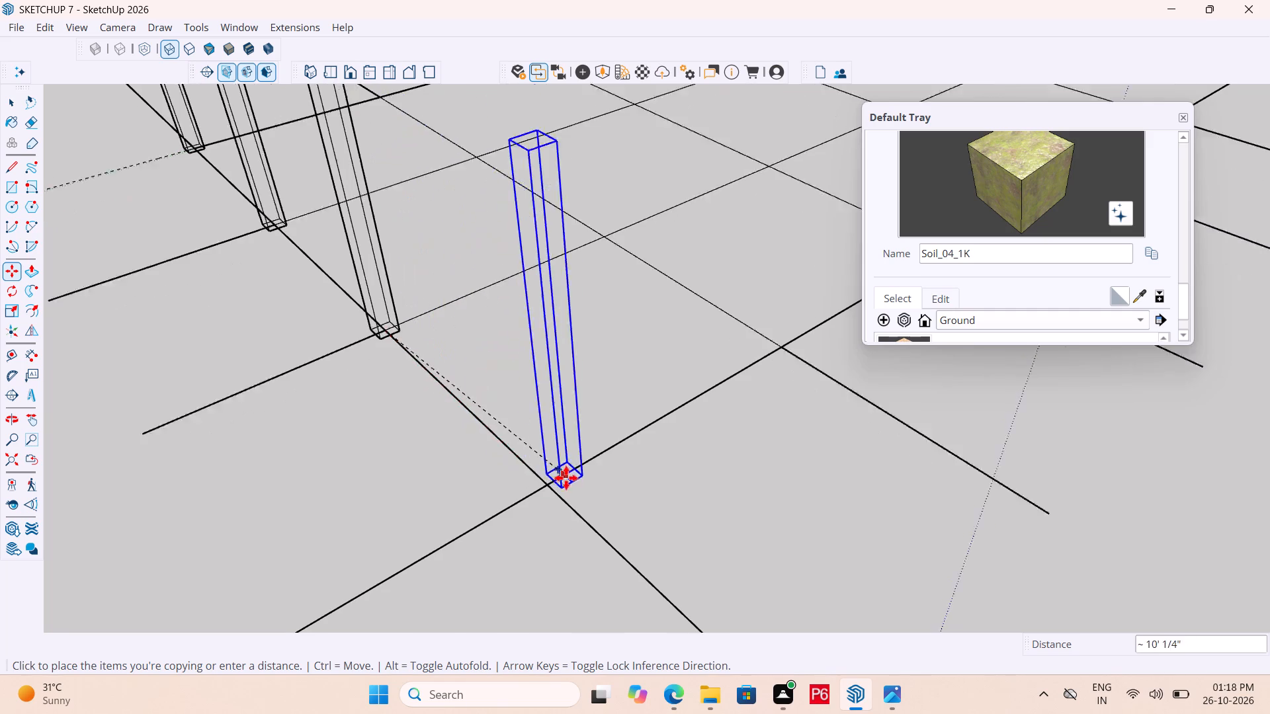
{"action": "scroll", "coordinate": [566, 478], "scroll_direction": "up", "scroll_amount": 17}
{"action": "left_click", "coordinate": [519, 498]}
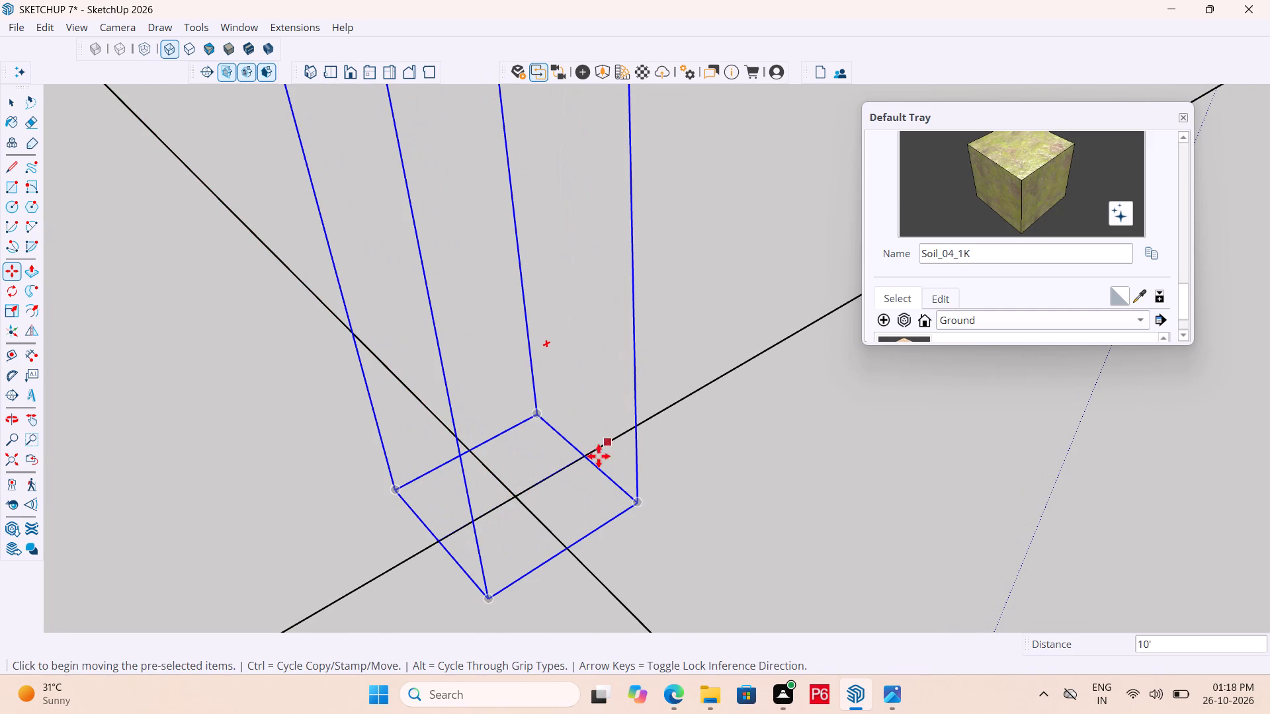
Copy the row's last column about 10' across to the intersection on the adjacent grid line, starting a second row.
{"action": "left_click", "coordinate": [518, 496]}
{"action": "scroll", "coordinate": [448, 449], "scroll_direction": "down", "scroll_amount": 7}
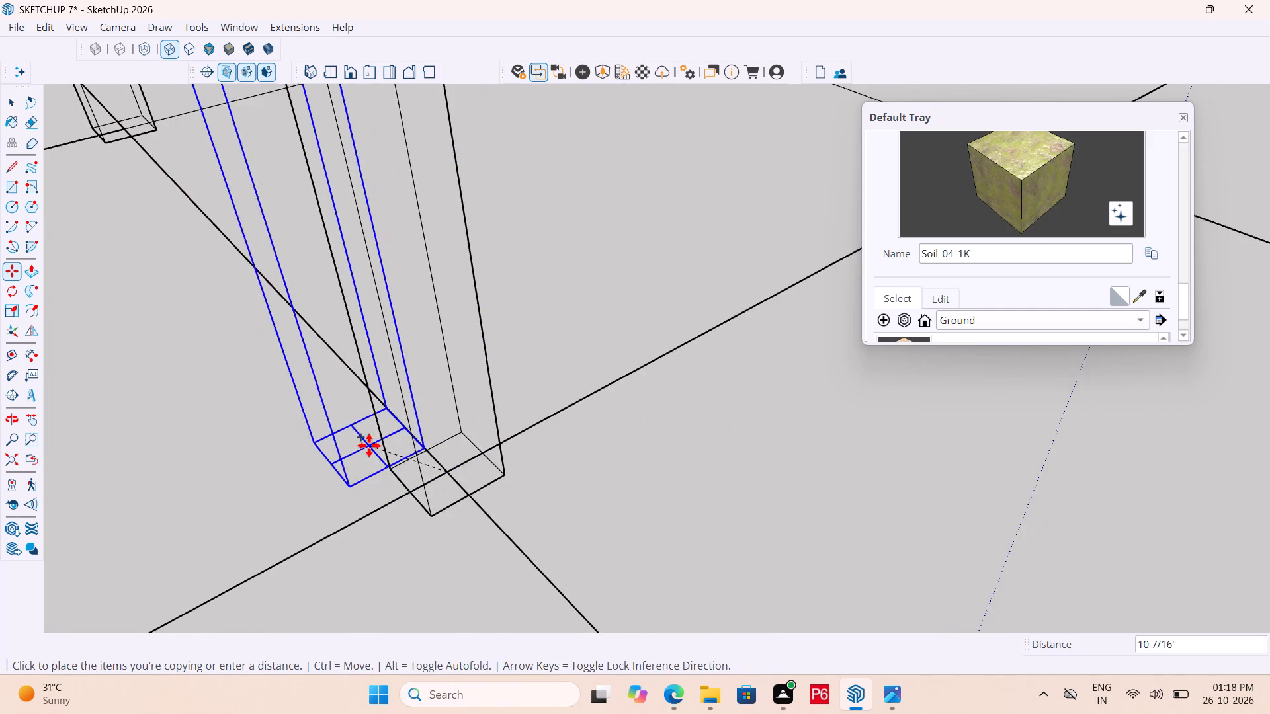
{"action": "scroll", "coordinate": [398, 450], "scroll_direction": "down", "scroll_amount": 7}
{"action": "scroll", "coordinate": [465, 460], "scroll_direction": "down", "scroll_amount": 5}
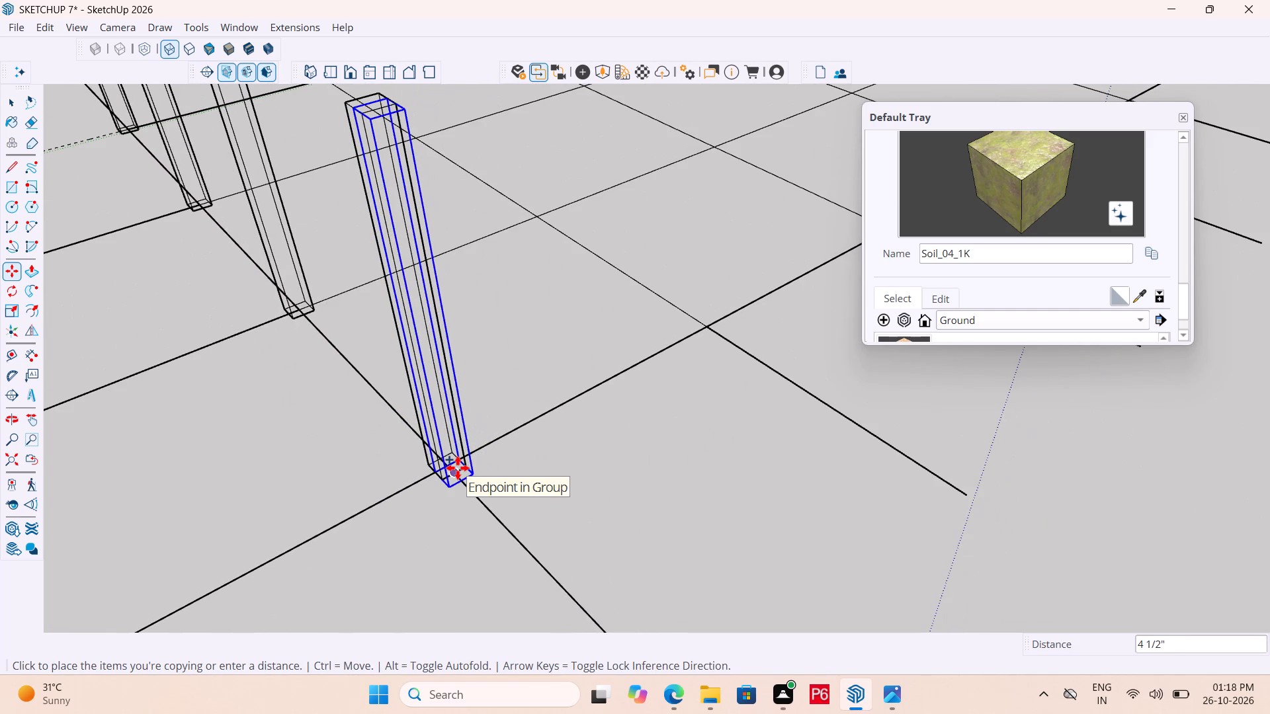
{"action": "scroll", "coordinate": [451, 456], "scroll_direction": "down", "scroll_amount": 3}
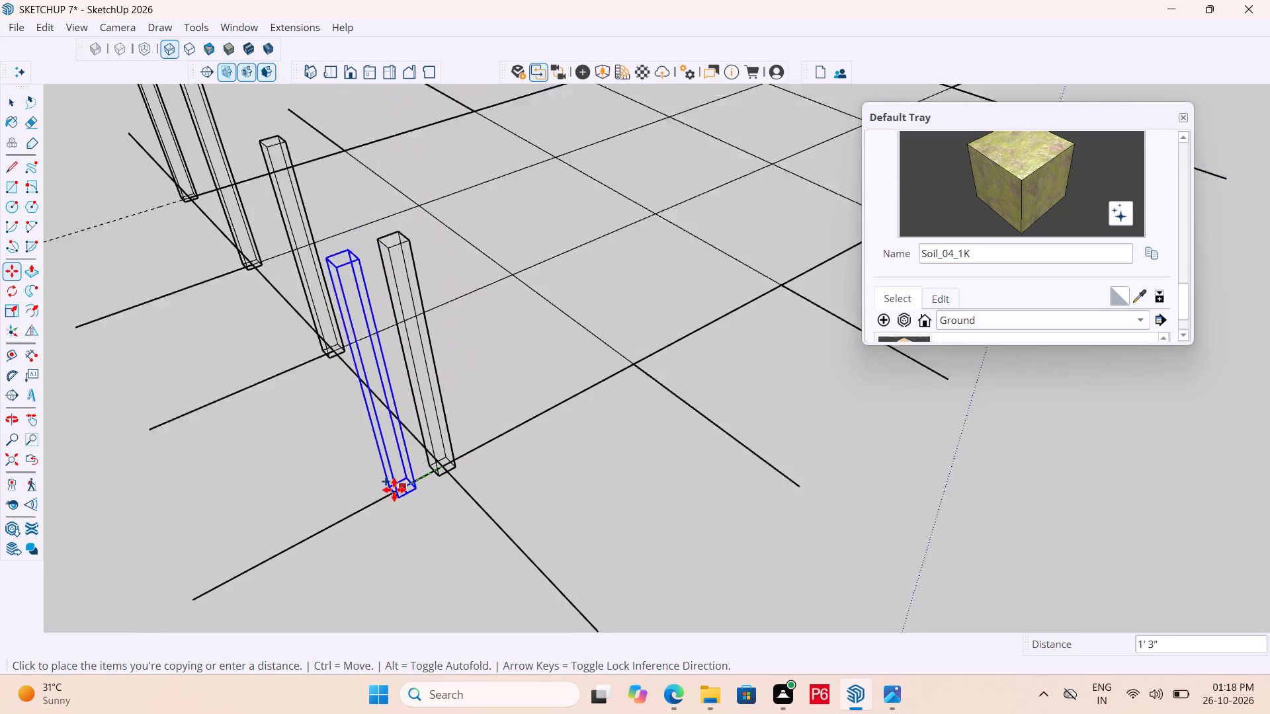
{"action": "scroll", "coordinate": [394, 490], "scroll_direction": "down", "scroll_amount": 5}
{"action": "scroll", "coordinate": [597, 397], "scroll_direction": "up", "scroll_amount": 13}
{"action": "scroll", "coordinate": [487, 422], "scroll_direction": "up", "scroll_amount": 5}
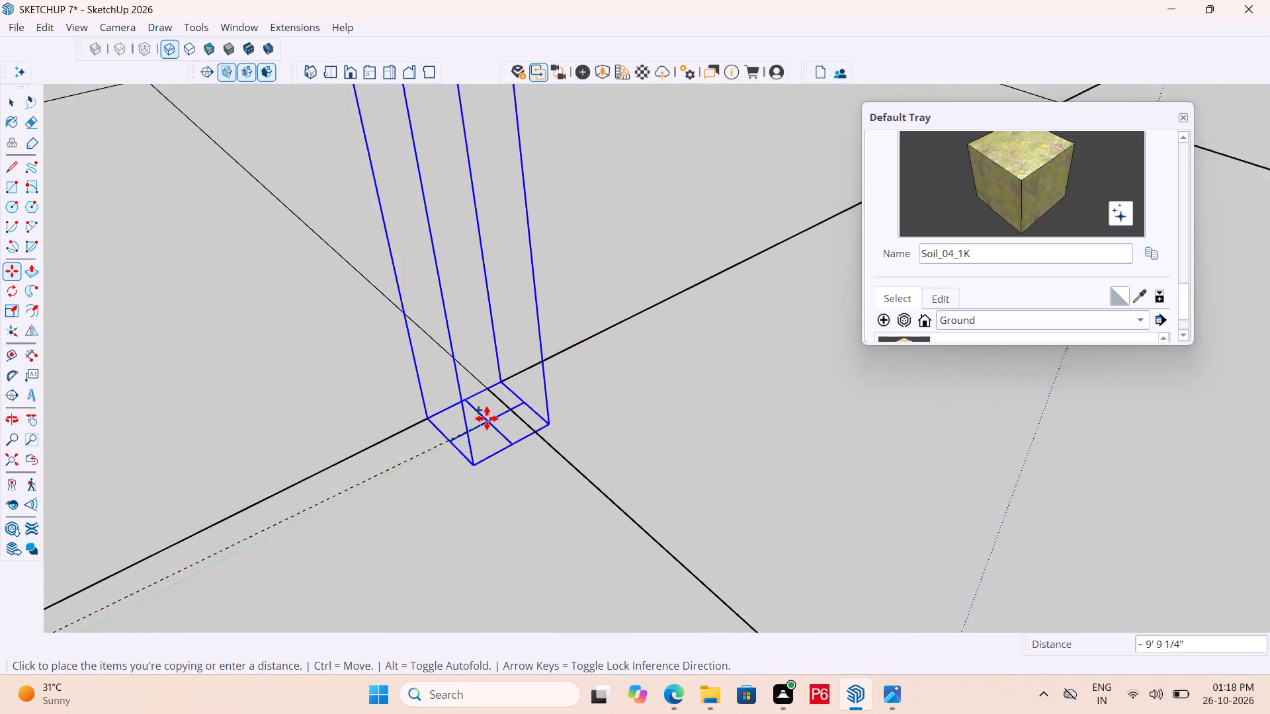
{"action": "scroll", "coordinate": [487, 418], "scroll_direction": "up", "scroll_amount": 8}
{"action": "left_click", "coordinate": [470, 361]}
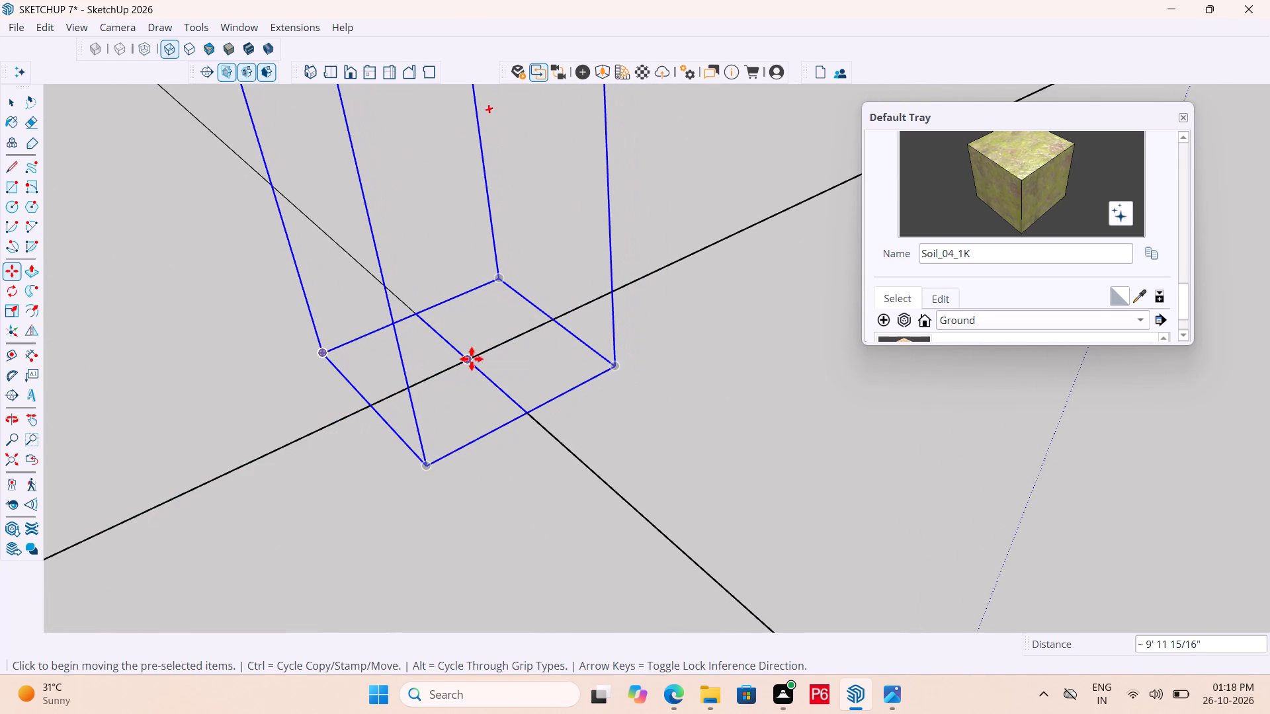
Copy the second row's first column 10' back along its grid line, centring its base on the next intersection.
{"action": "left_click", "coordinate": [467, 358]}
{"action": "scroll", "coordinate": [341, 440], "scroll_direction": "down", "scroll_amount": 8}
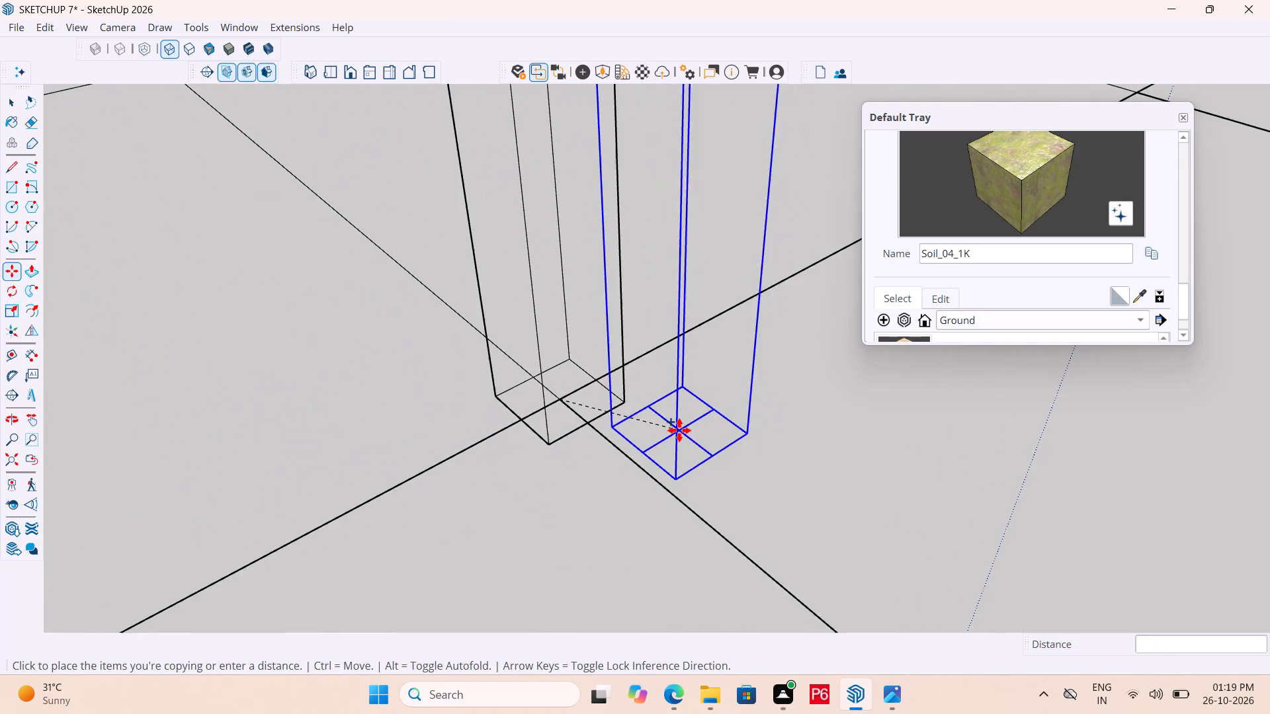
{"action": "scroll", "coordinate": [685, 442], "scroll_direction": "down", "scroll_amount": 6}
{"action": "scroll", "coordinate": [636, 420], "scroll_direction": "down", "scroll_amount": 7}
{"action": "scroll", "coordinate": [513, 291], "scroll_direction": "up", "scroll_amount": 10}
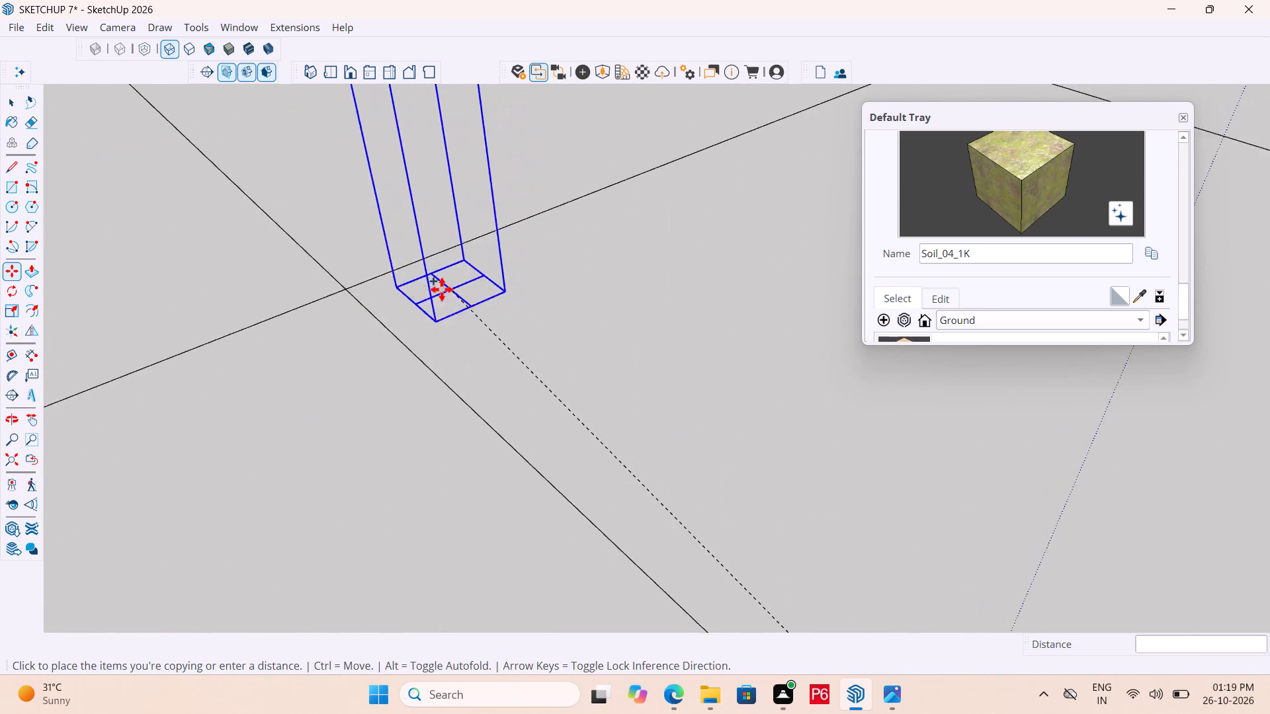
{"action": "scroll", "coordinate": [442, 290], "scroll_direction": "up", "scroll_amount": 9}
{"action": "scroll", "coordinate": [267, 308], "scroll_direction": "up", "scroll_amount": 5}
{"action": "left_click", "coordinate": [303, 290]}
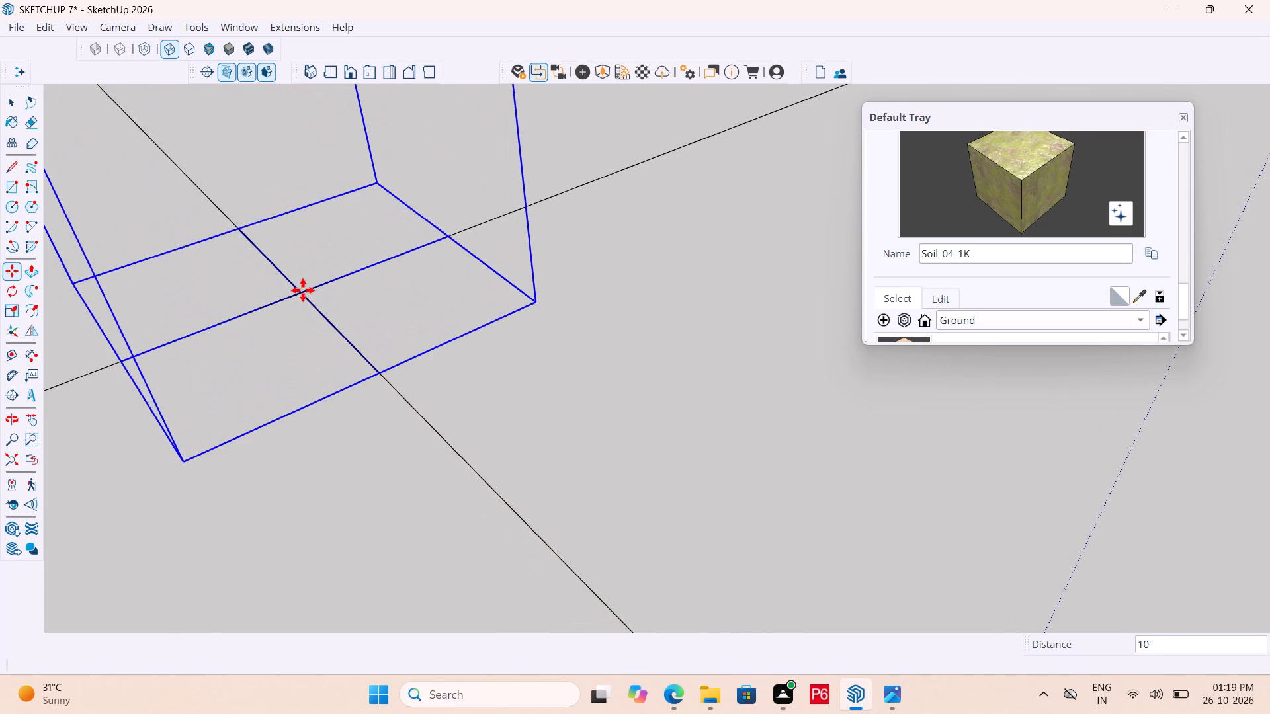
Copy the newest column 10' farther along the second row, onto its third intersection.
{"action": "left_click", "coordinate": [303, 290]}
{"action": "scroll", "coordinate": [458, 198], "scroll_direction": "down", "scroll_amount": 7}
{"action": "scroll", "coordinate": [596, 365], "scroll_direction": "down", "scroll_amount": 2}
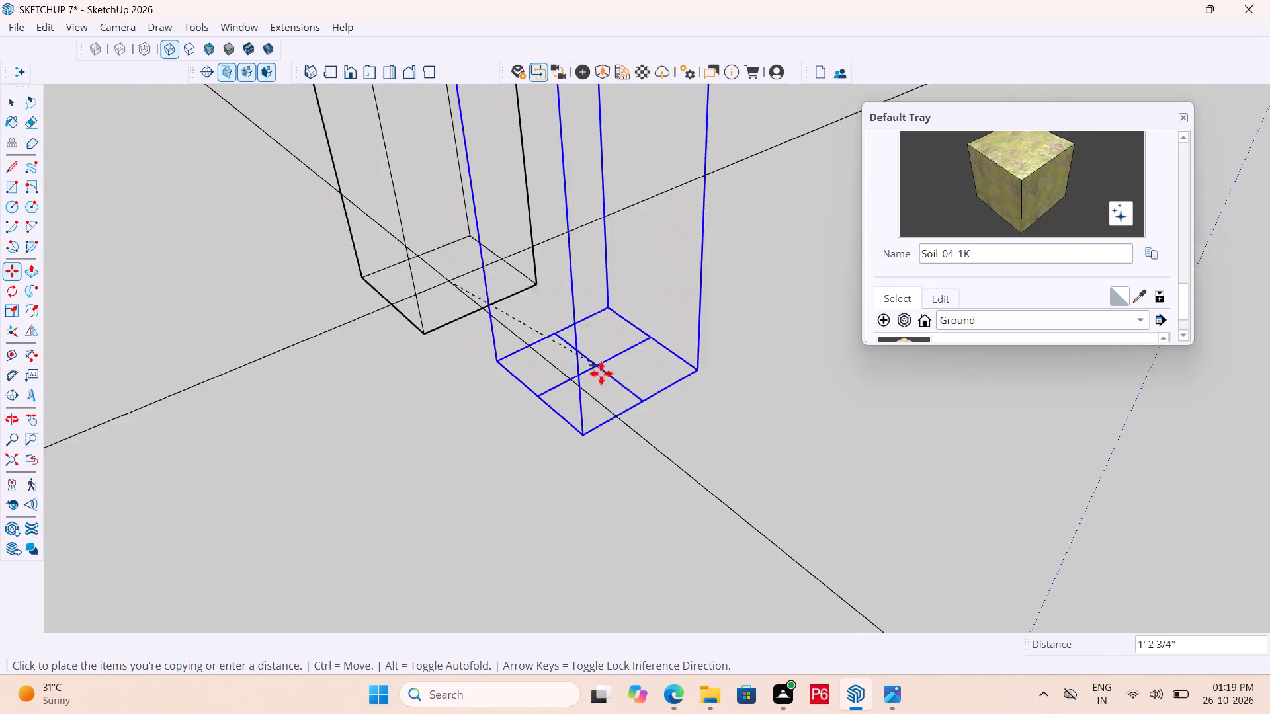
{"action": "scroll", "coordinate": [601, 374], "scroll_direction": "down", "scroll_amount": 5}
{"action": "scroll", "coordinate": [561, 409], "scroll_direction": "down", "scroll_amount": 14}
{"action": "scroll", "coordinate": [422, 235], "scroll_direction": "up", "scroll_amount": 4}
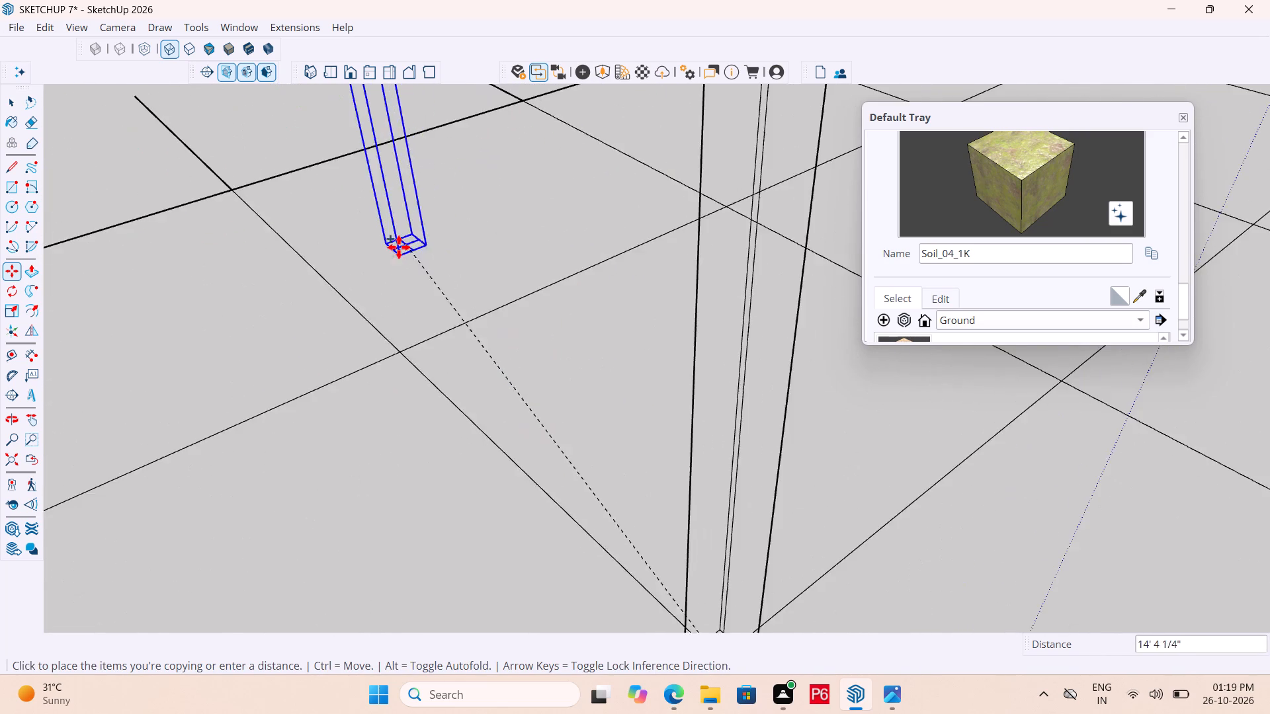
{"action": "scroll", "coordinate": [399, 247], "scroll_direction": "up", "scroll_amount": 8}
{"action": "scroll", "coordinate": [404, 372], "scroll_direction": "up", "scroll_amount": 17}
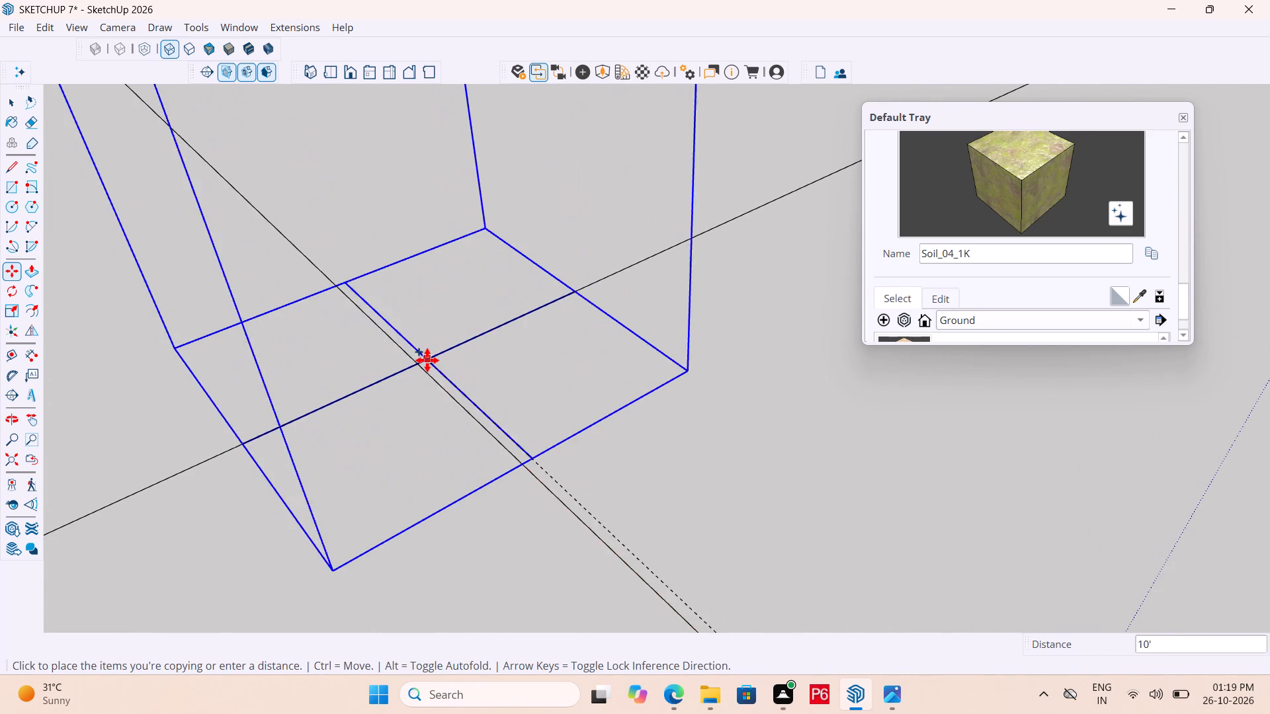
{"action": "left_click", "coordinate": [416, 368]}
Copy the newest column another 10' along the second row, onto the intersection with the far cross grid line.
{"action": "left_click", "coordinate": [421, 363]}
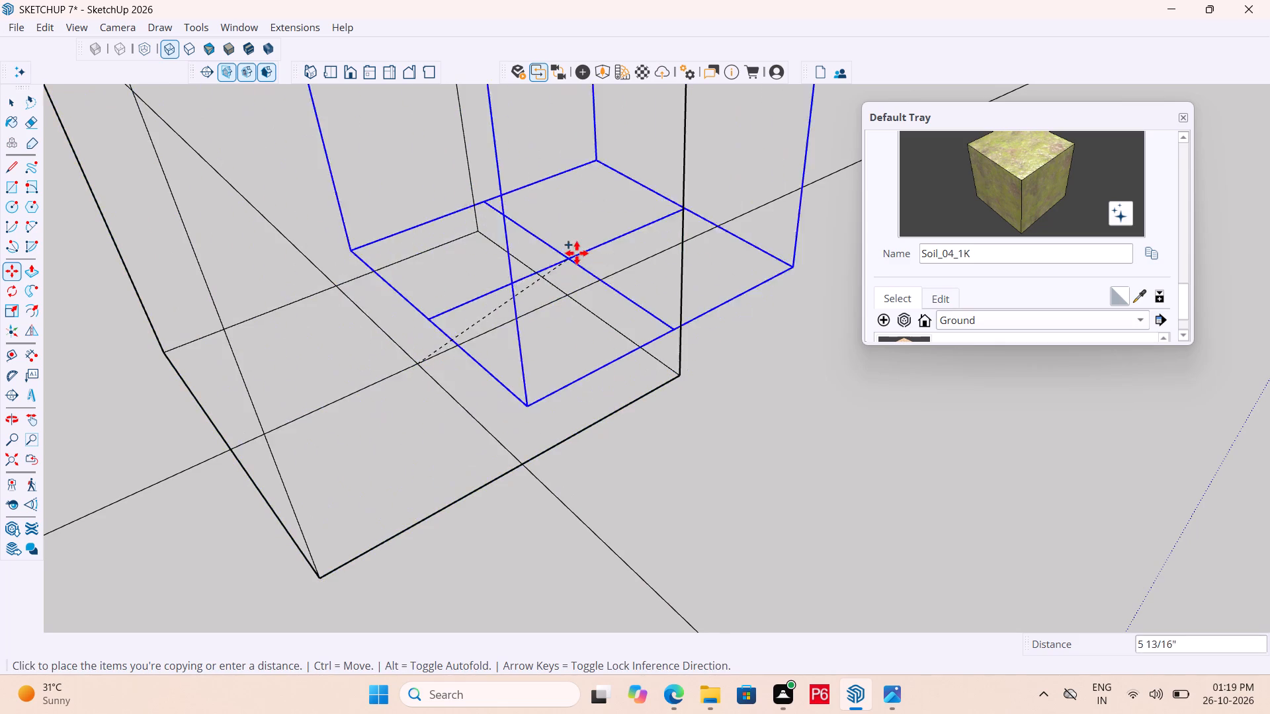
{"action": "scroll", "coordinate": [577, 255], "scroll_direction": "down", "scroll_amount": 8}
{"action": "scroll", "coordinate": [581, 379], "scroll_direction": "down", "scroll_amount": 14}
{"action": "scroll", "coordinate": [380, 179], "scroll_direction": "up", "scroll_amount": 6}
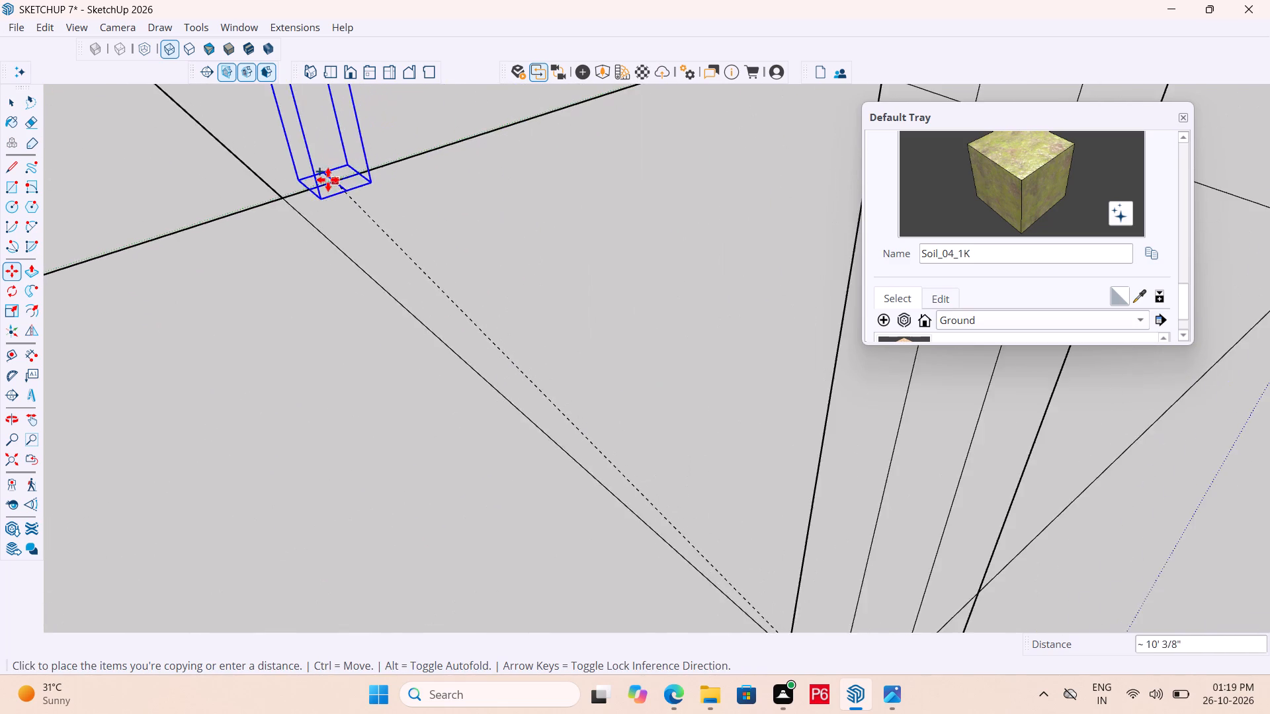
{"action": "scroll", "coordinate": [328, 180], "scroll_direction": "up", "scroll_amount": 18}
{"action": "left_click", "coordinate": [236, 235]}
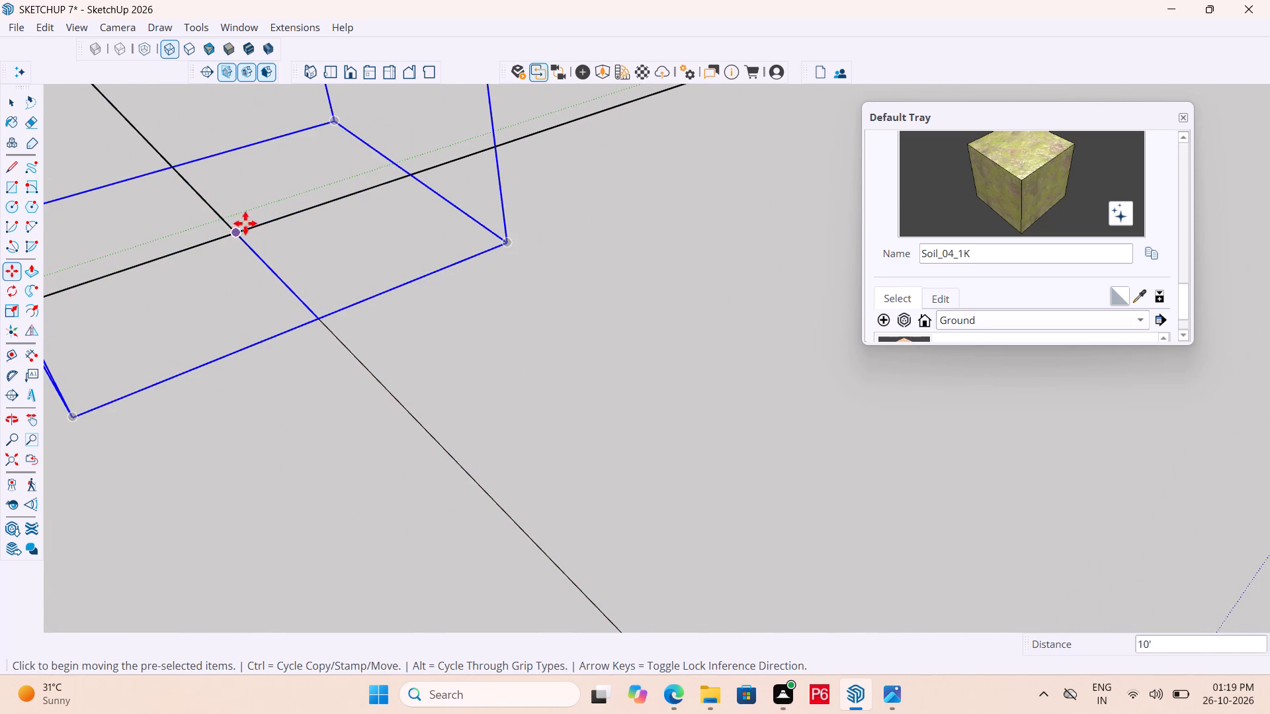
Copy the second row's far column about 10' along the far cross grid line, onto the third row's intersection.
{"action": "left_click", "coordinate": [239, 232]}
{"action": "scroll", "coordinate": [358, 268], "scroll_direction": "down", "scroll_amount": 5}
{"action": "scroll", "coordinate": [210, 255], "scroll_direction": "down", "scroll_amount": 15}
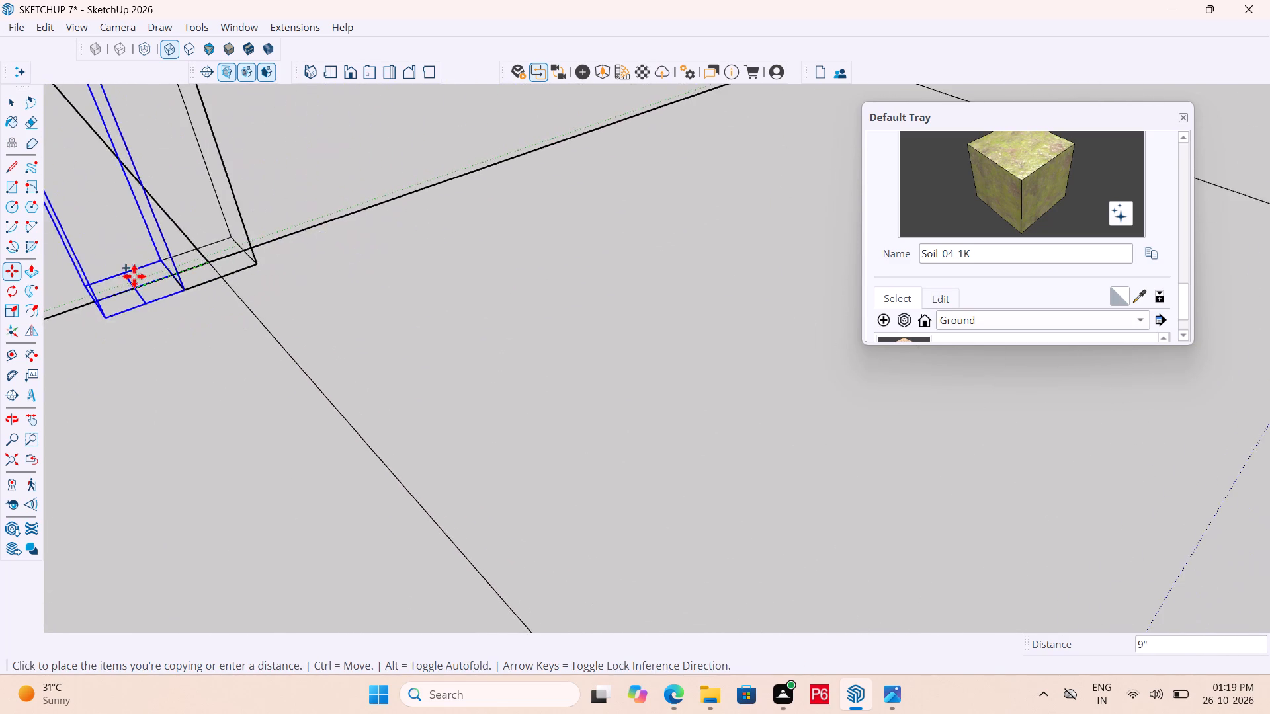
{"action": "scroll", "coordinate": [276, 272], "scroll_direction": "down", "scroll_amount": 15}
{"action": "scroll", "coordinate": [214, 274], "scroll_direction": "down", "scroll_amount": 9}
{"action": "scroll", "coordinate": [265, 245], "scroll_direction": "down", "scroll_amount": 5}
{"action": "scroll", "coordinate": [369, 182], "scroll_direction": "up", "scroll_amount": 2}
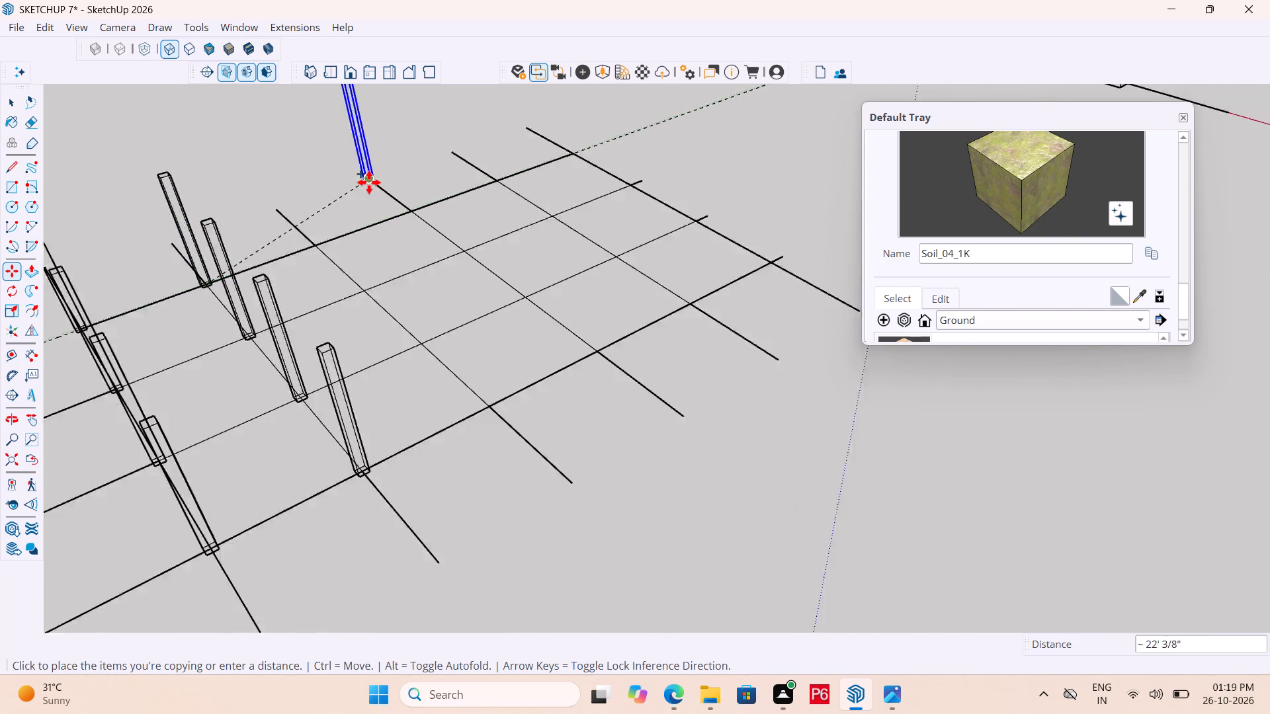
{"action": "scroll", "coordinate": [369, 182], "scroll_direction": "up", "scroll_amount": 20}
{"action": "scroll", "coordinate": [369, 182], "scroll_direction": "up", "scroll_amount": 4}
{"action": "scroll", "coordinate": [243, 362], "scroll_direction": "up", "scroll_amount": 4}
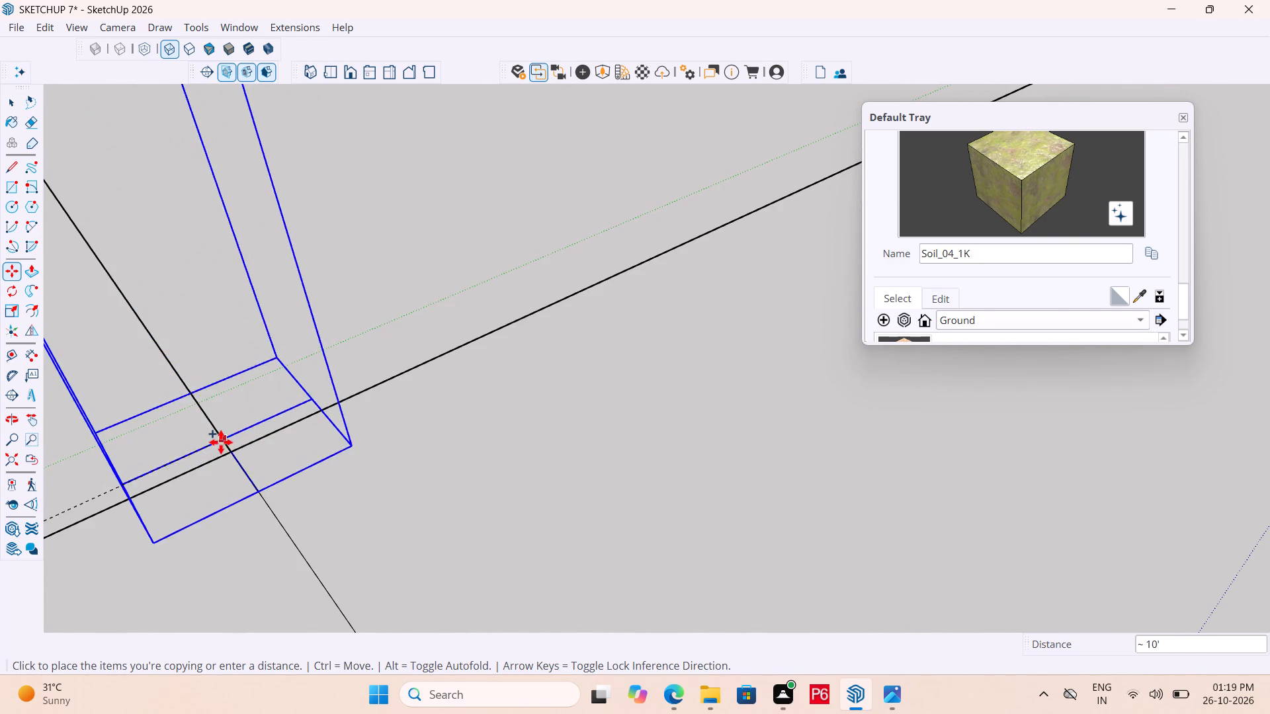
{"action": "left_click", "coordinate": [232, 452]}
Copy the third row's column about 10' along the far cross grid line, onto the fourth row's intersection.
{"action": "left_click", "coordinate": [233, 452]}
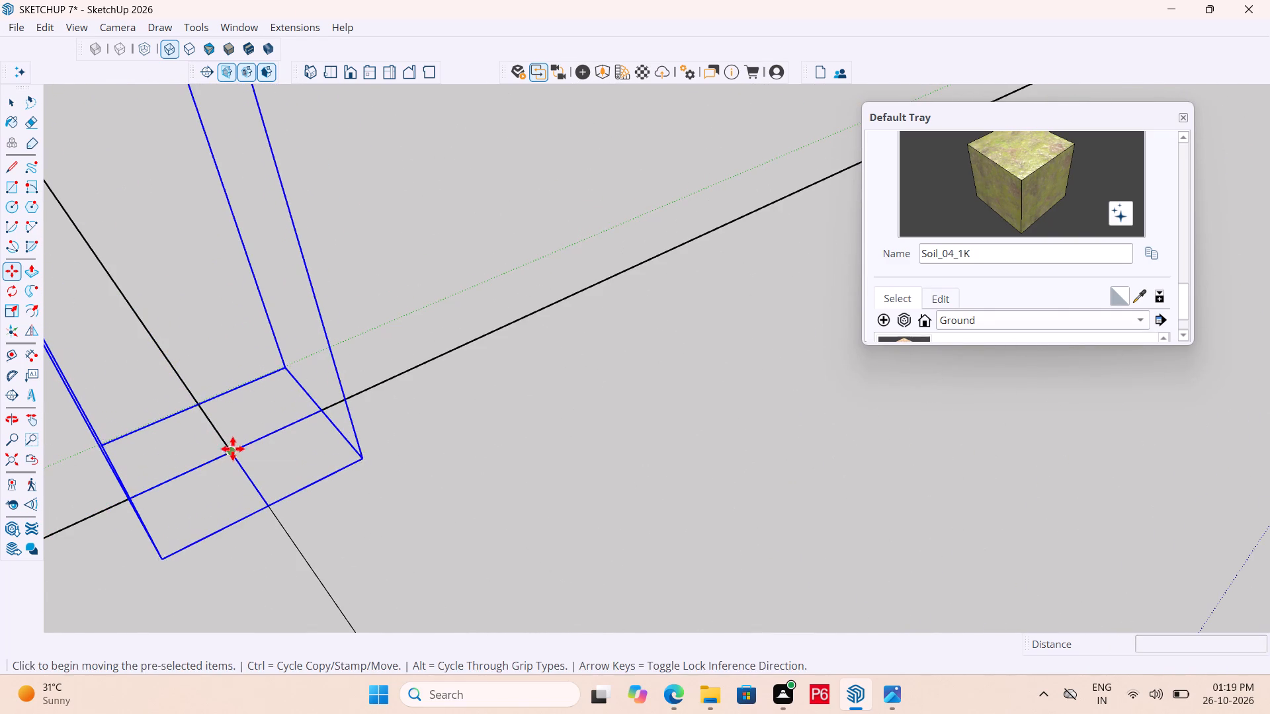
{"action": "scroll", "coordinate": [344, 334], "scroll_direction": "down", "scroll_amount": 10}
{"action": "scroll", "coordinate": [273, 287], "scroll_direction": "down", "scroll_amount": 10}
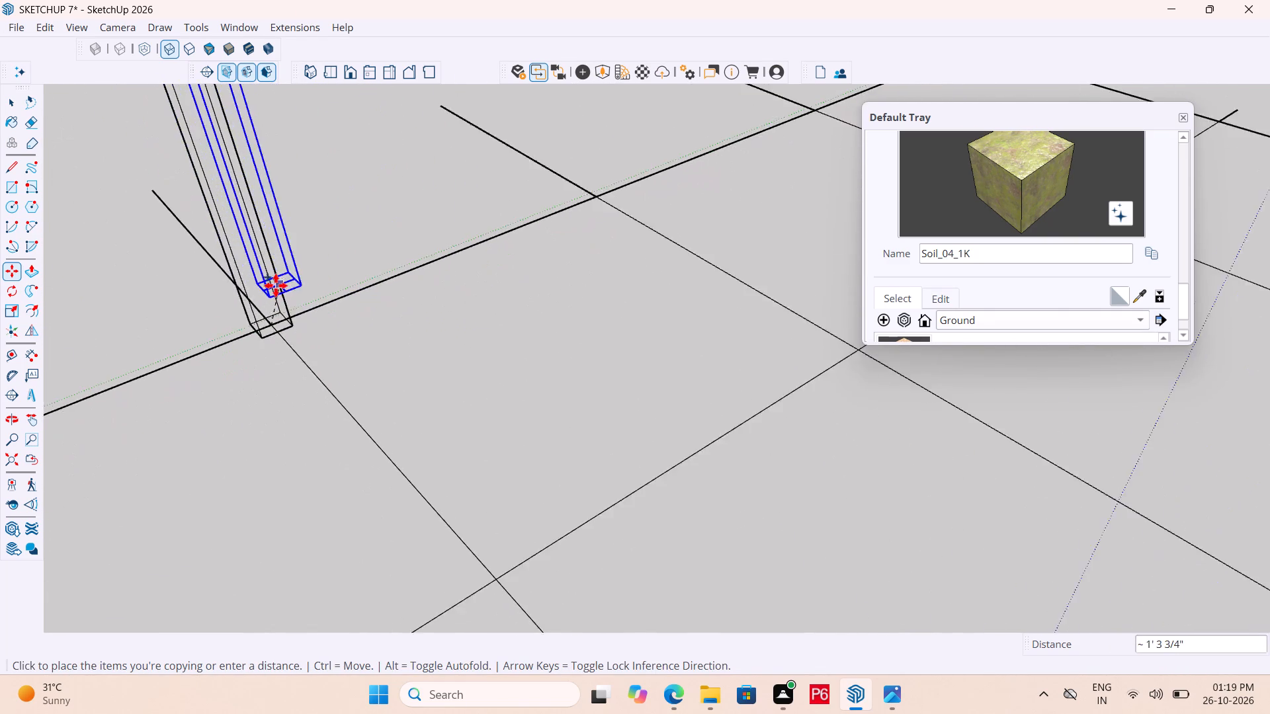
{"action": "scroll", "coordinate": [276, 286], "scroll_direction": "down", "scroll_amount": 12}
{"action": "scroll", "coordinate": [403, 255], "scroll_direction": "up", "scroll_amount": 11}
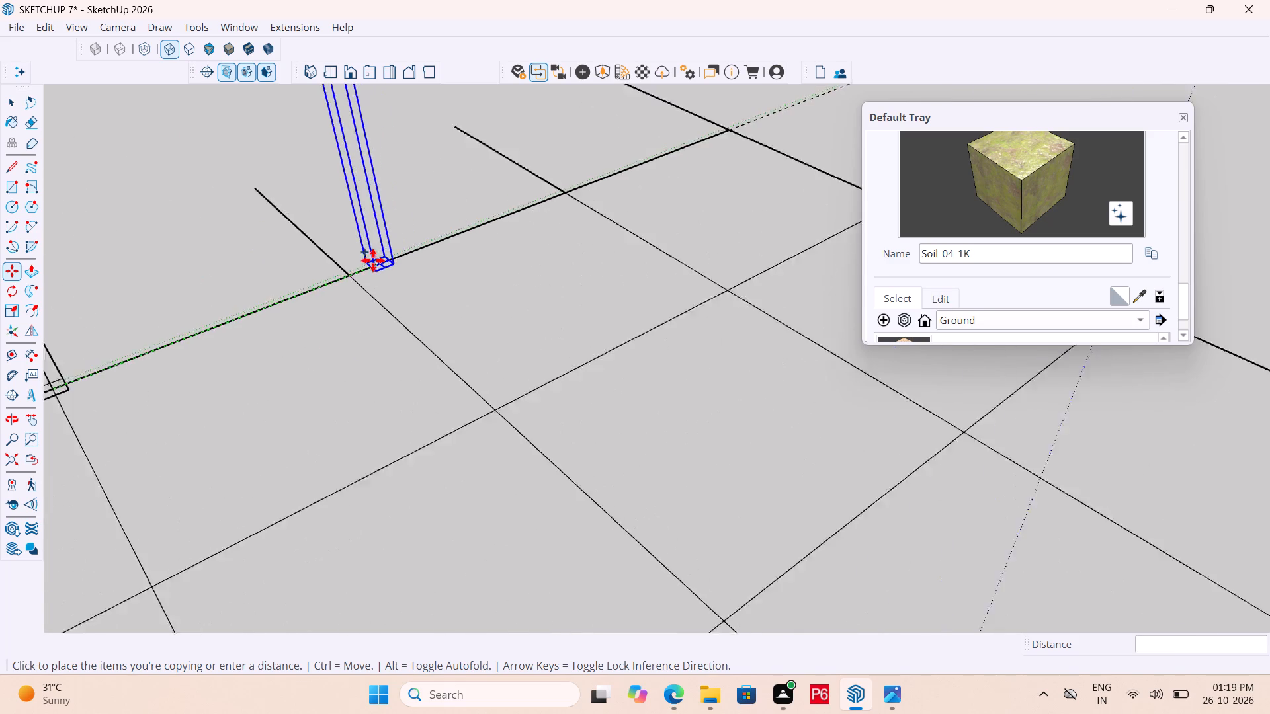
{"action": "scroll", "coordinate": [373, 260], "scroll_direction": "up", "scroll_amount": 20}
{"action": "scroll", "coordinate": [373, 260], "scroll_direction": "up", "scroll_amount": 8}
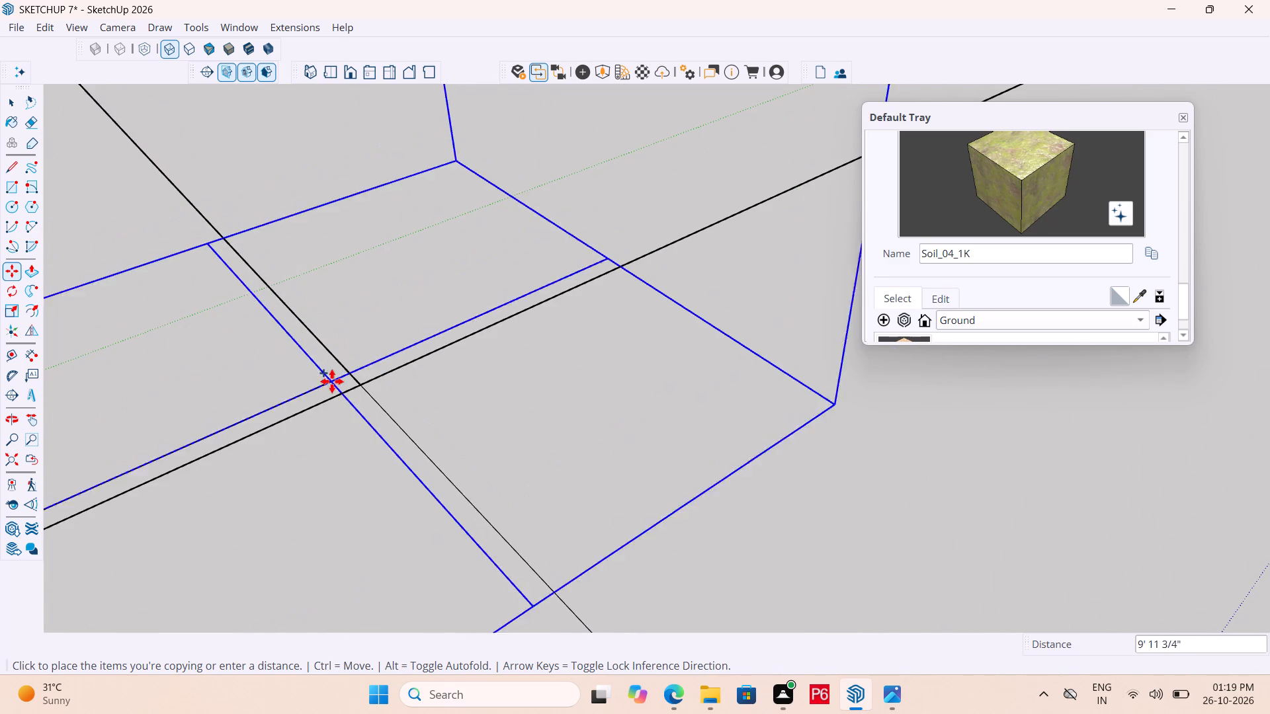
{"action": "left_click", "coordinate": [361, 380]}
Copy the fourth row's column onto the fifth row's intersection along the far cross grid line.
{"action": "left_click", "coordinate": [368, 385]}
{"action": "scroll", "coordinate": [491, 282], "scroll_direction": "down", "scroll_amount": 3}
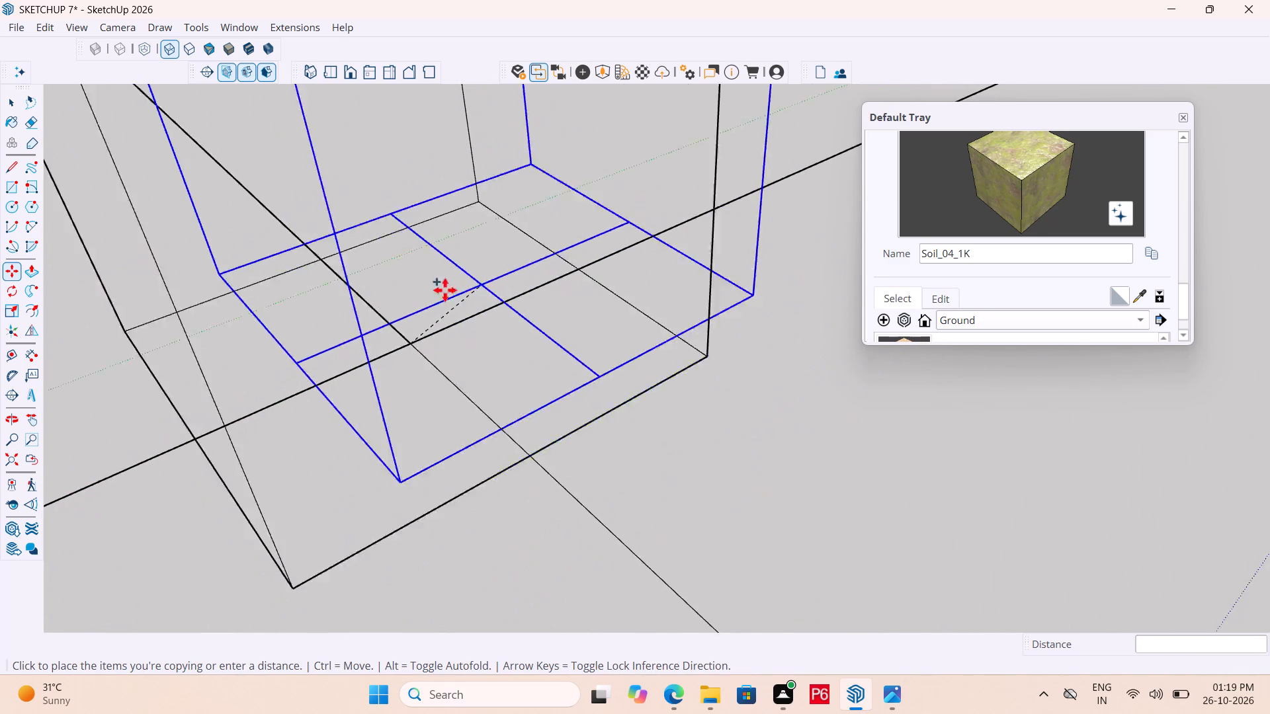
{"action": "scroll", "coordinate": [445, 290], "scroll_direction": "down", "scroll_amount": 20}
{"action": "scroll", "coordinate": [256, 360], "scroll_direction": "down", "scroll_amount": 4}
{"action": "scroll", "coordinate": [341, 379], "scroll_direction": "down", "scroll_amount": 6}
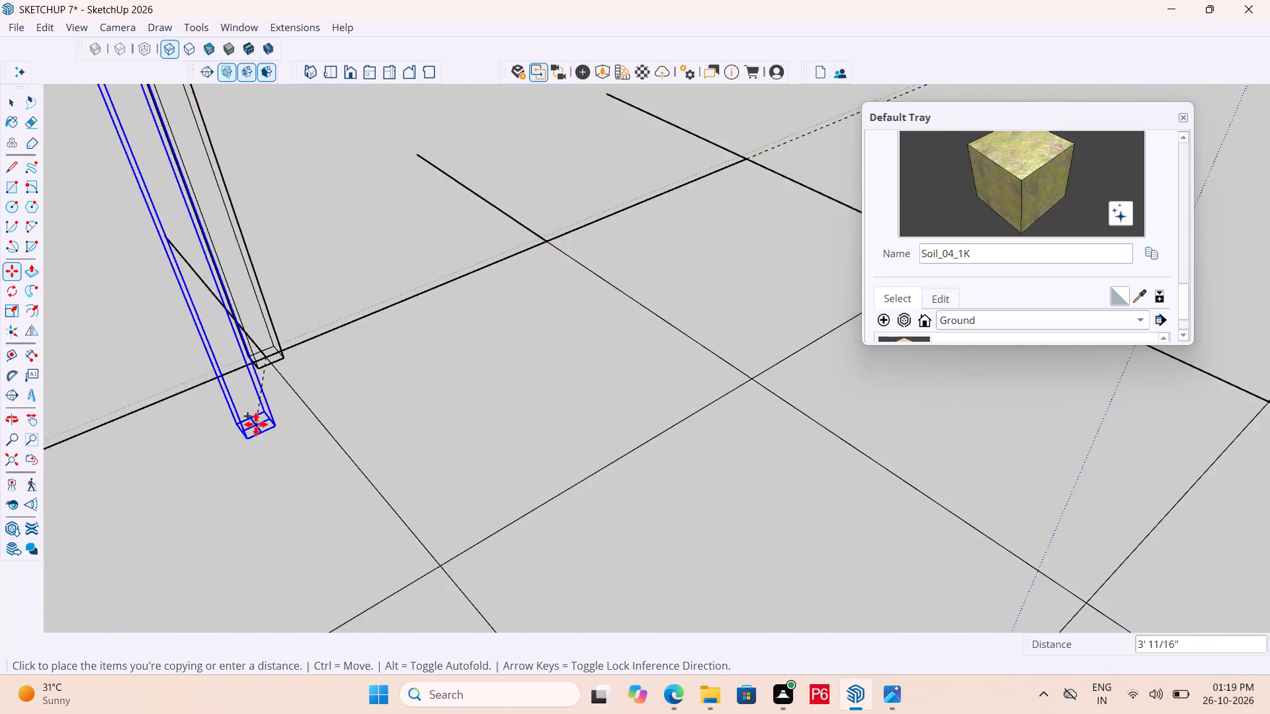
{"action": "scroll", "coordinate": [253, 426], "scroll_direction": "down", "scroll_amount": 7}
{"action": "scroll", "coordinate": [544, 241], "scroll_direction": "up", "scroll_amount": 11}
{"action": "scroll", "coordinate": [179, 485], "scroll_direction": "up", "scroll_amount": 7}
{"action": "scroll", "coordinate": [222, 434], "scroll_direction": "up", "scroll_amount": 3}
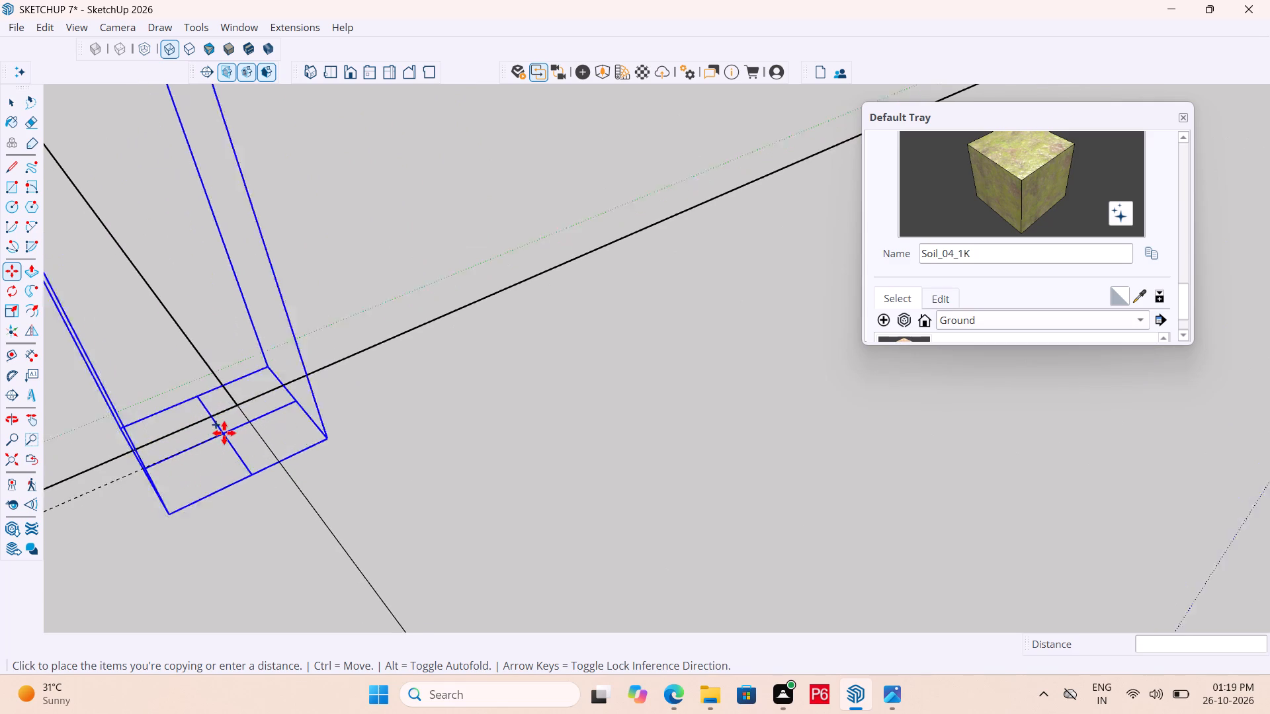
{"action": "scroll", "coordinate": [224, 433], "scroll_direction": "up", "scroll_amount": 3}
{"action": "left_click", "coordinate": [239, 393]}
Copy the fifth row's column about 10' to the corner where the far cross grid line meets the outermost grid line.
{"action": "left_click", "coordinate": [245, 398]}
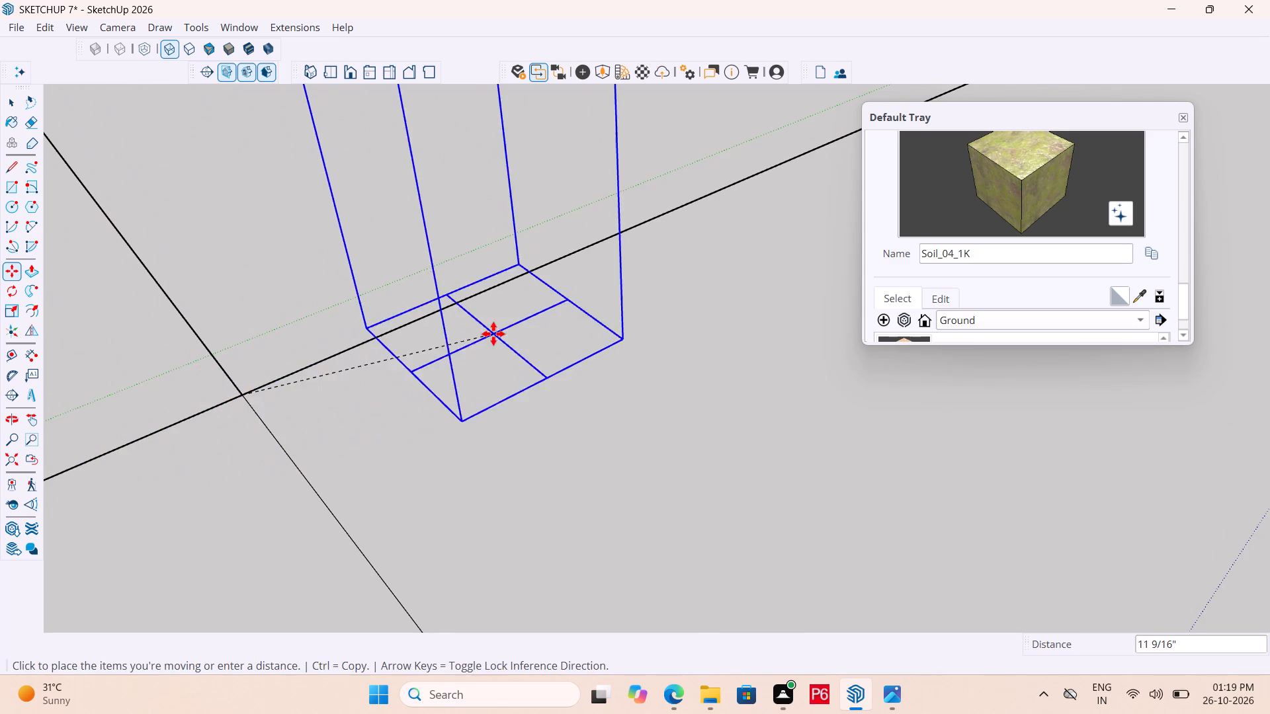
{"action": "scroll", "coordinate": [320, 356], "scroll_direction": "down", "scroll_amount": 20}
{"action": "scroll", "coordinate": [320, 356], "scroll_direction": "down", "scroll_amount": 2}
{"action": "scroll", "coordinate": [178, 401], "scroll_direction": "down", "scroll_amount": 3}
{"action": "scroll", "coordinate": [584, 256], "scroll_direction": "up", "scroll_amount": 3}
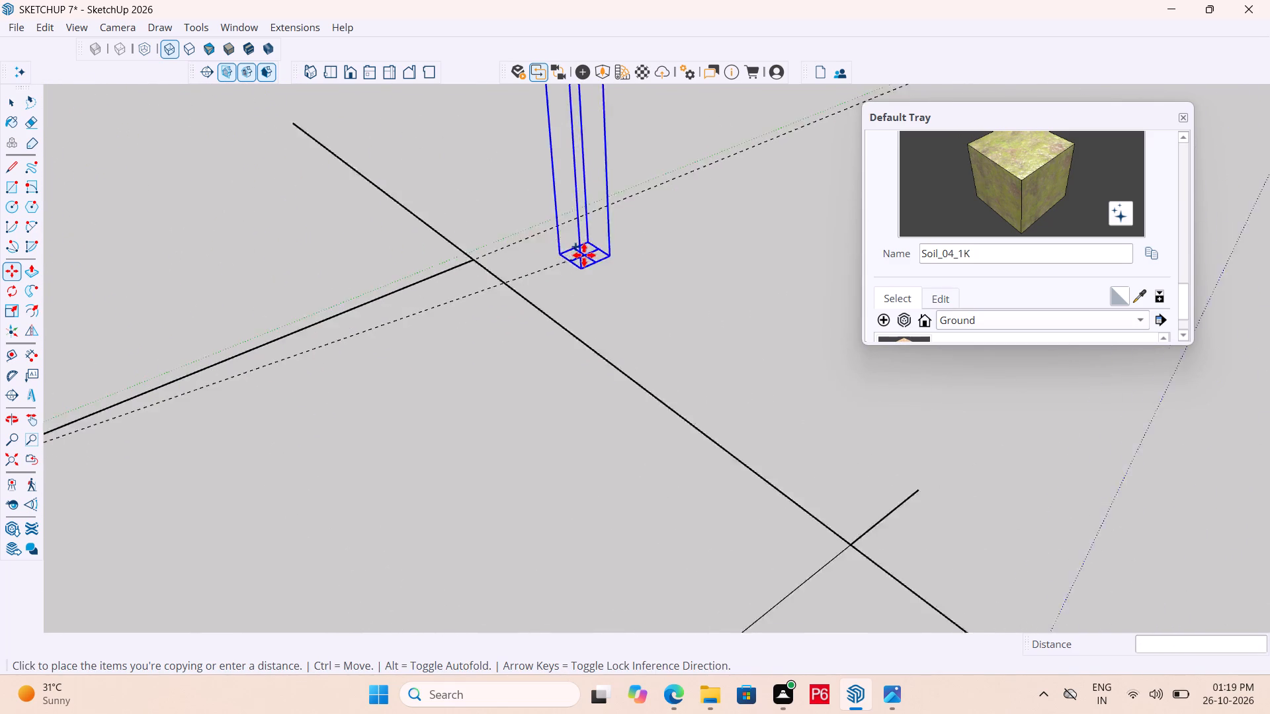
{"action": "scroll", "coordinate": [584, 255], "scroll_direction": "up", "scroll_amount": 20}
{"action": "left_click", "coordinate": [353, 282]}
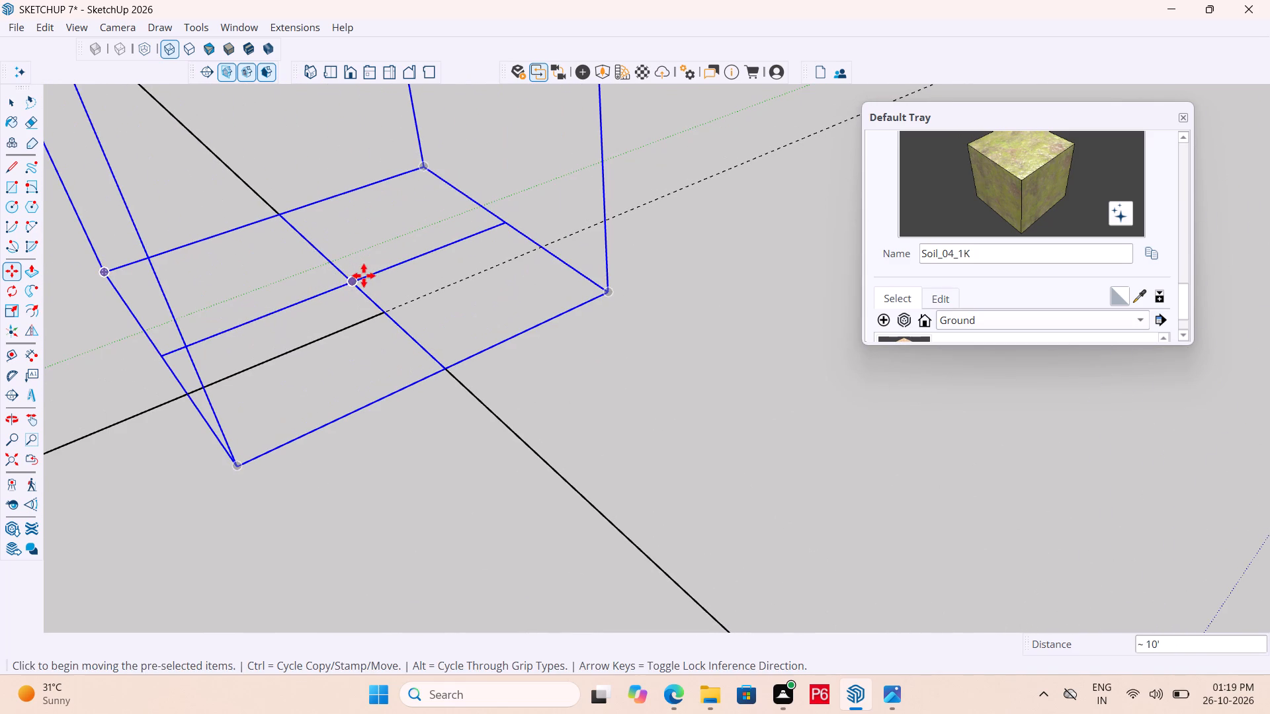
Copy the corner column about 10' along the outermost grid line, centring its base on the next intersection.
{"action": "left_click", "coordinate": [351, 281]}
{"action": "scroll", "coordinate": [403, 246], "scroll_direction": "down", "scroll_amount": 20}
{"action": "scroll", "coordinate": [403, 246], "scroll_direction": "down", "scroll_amount": 4}
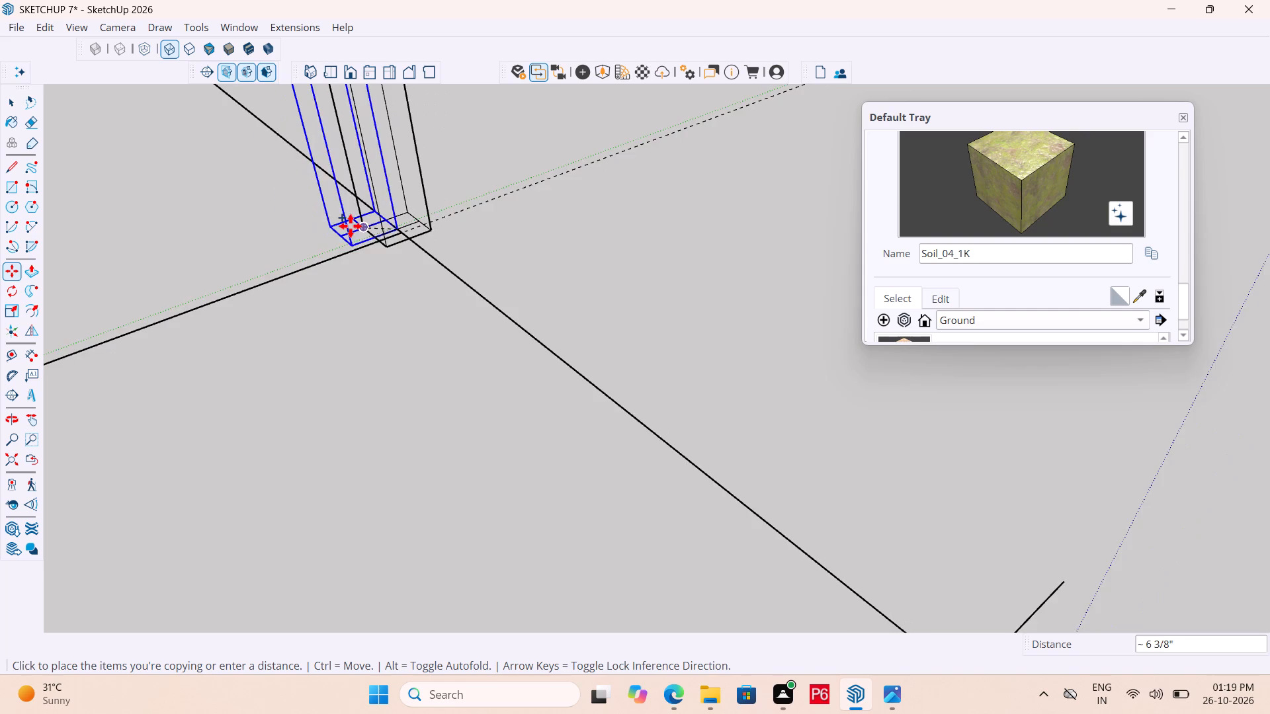
{"action": "scroll", "coordinate": [351, 226], "scroll_direction": "down", "scroll_amount": 12}
{"action": "scroll", "coordinate": [468, 218], "scroll_direction": "down", "scroll_amount": 3}
{"action": "scroll", "coordinate": [467, 302], "scroll_direction": "up", "scroll_amount": 6}
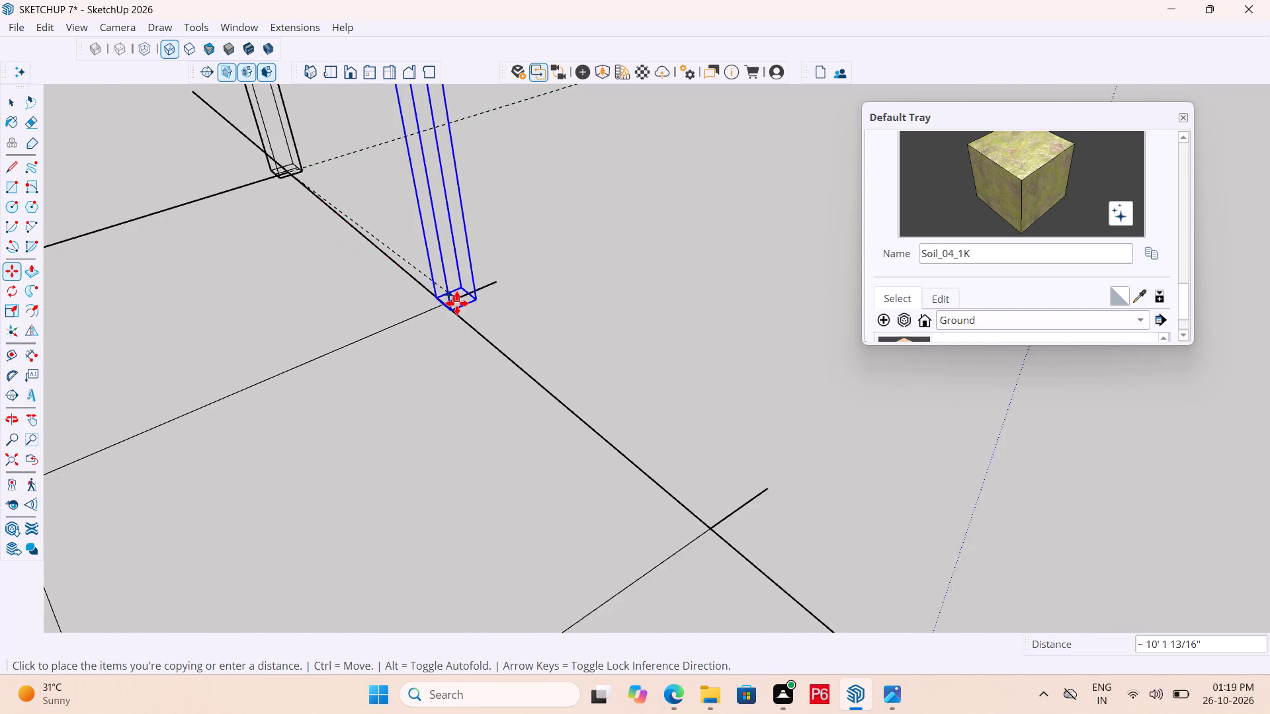
{"action": "scroll", "coordinate": [457, 303], "scroll_direction": "up", "scroll_amount": 20}
{"action": "scroll", "coordinate": [457, 303], "scroll_direction": "up", "scroll_amount": 1}
{"action": "left_click", "coordinate": [455, 313]}
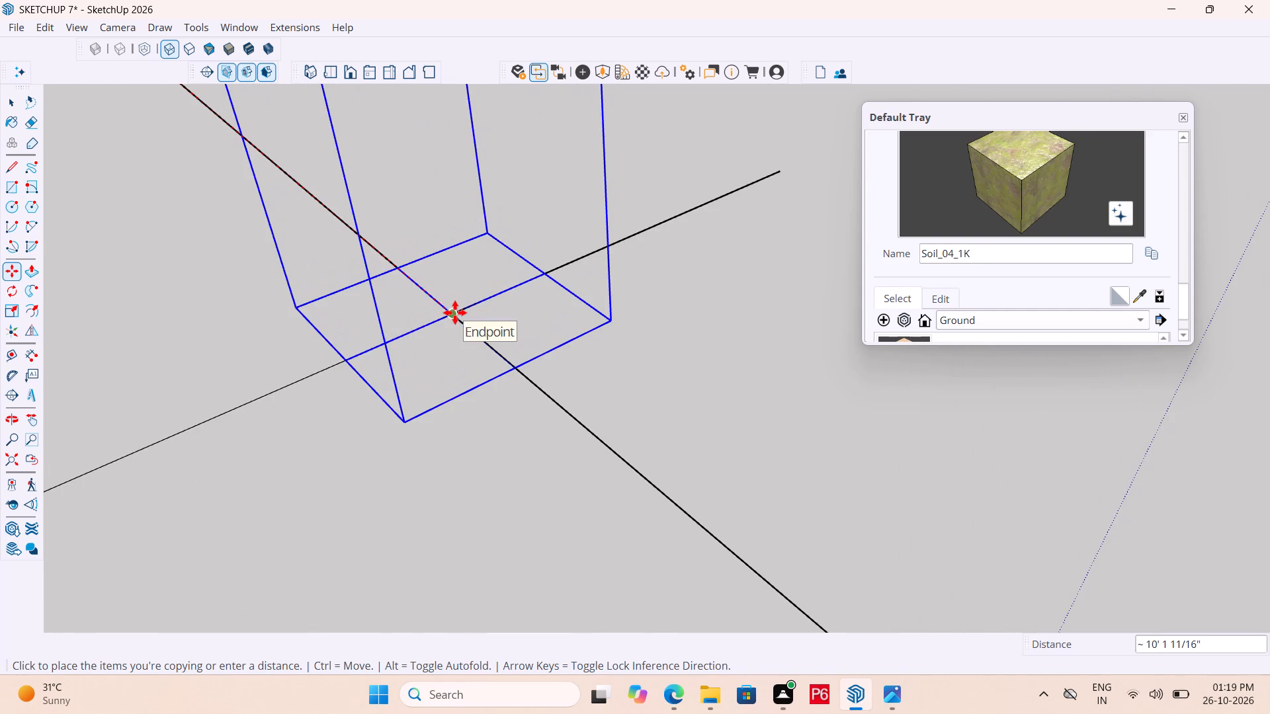
Copy the sixth row's second column 10' along the outermost grid line, onto the third intersection.
{"action": "left_click", "coordinate": [457, 311]}
{"action": "scroll", "coordinate": [417, 222], "scroll_direction": "down", "scroll_amount": 20}
{"action": "scroll", "coordinate": [417, 222], "scroll_direction": "down", "scroll_amount": 4}
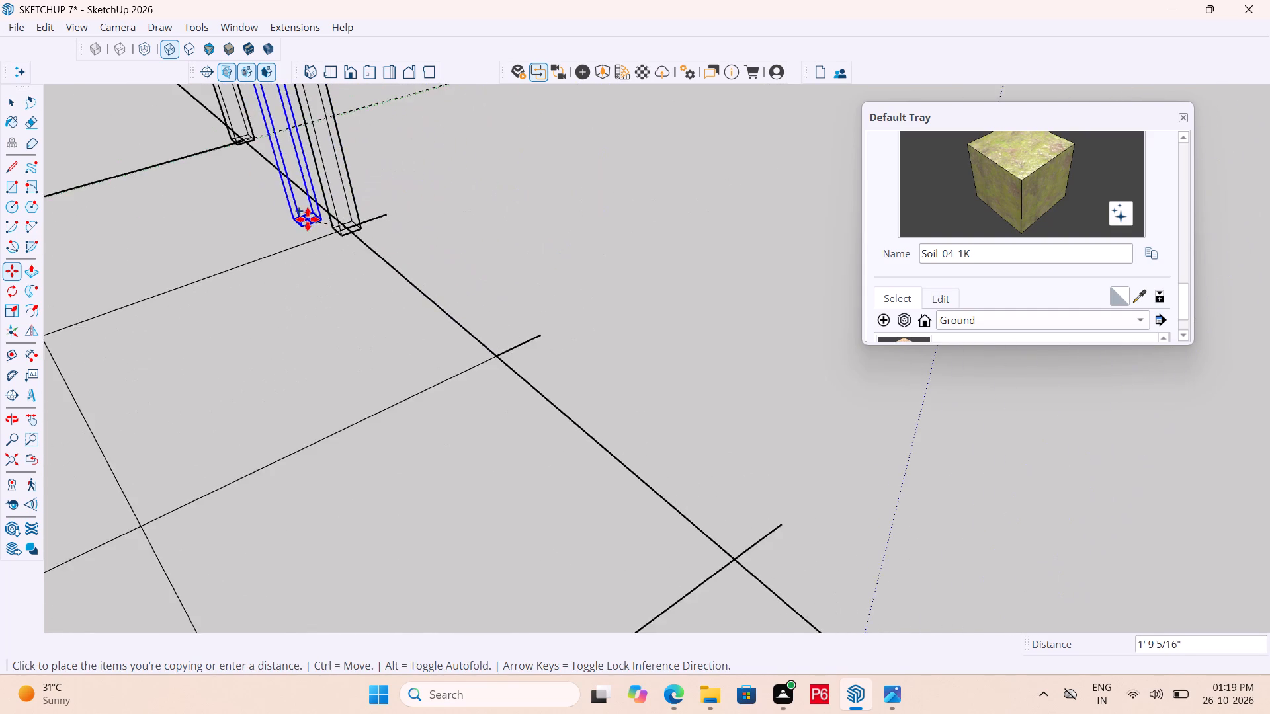
{"action": "scroll", "coordinate": [308, 219], "scroll_direction": "down", "scroll_amount": 4}
{"action": "scroll", "coordinate": [432, 274], "scroll_direction": "up", "scroll_amount": 17}
{"action": "scroll", "coordinate": [396, 320], "scroll_direction": "up", "scroll_amount": 1}
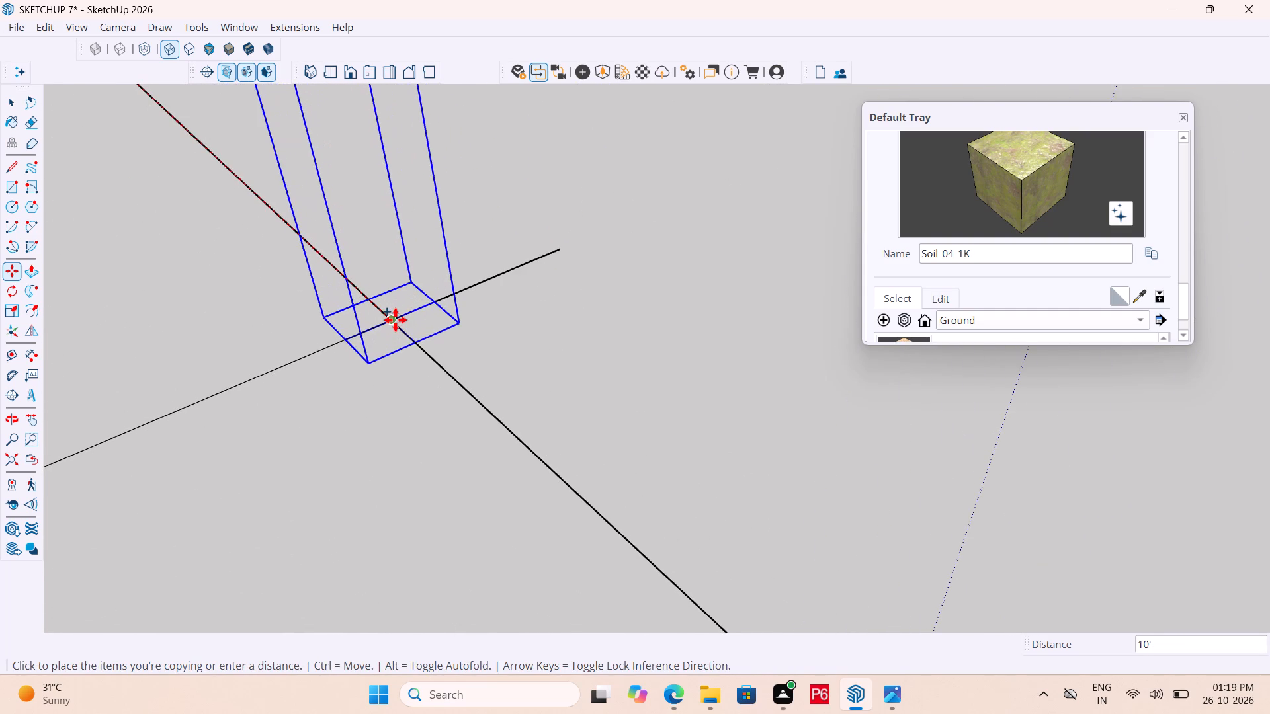
{"action": "left_click", "coordinate": [396, 320]}
Copy the sixth row's third column 10' to the corner where the outermost grid line meets the near edge line.
{"action": "left_click", "coordinate": [392, 321]}
{"action": "scroll", "coordinate": [390, 256], "scroll_direction": "down", "scroll_amount": 6}
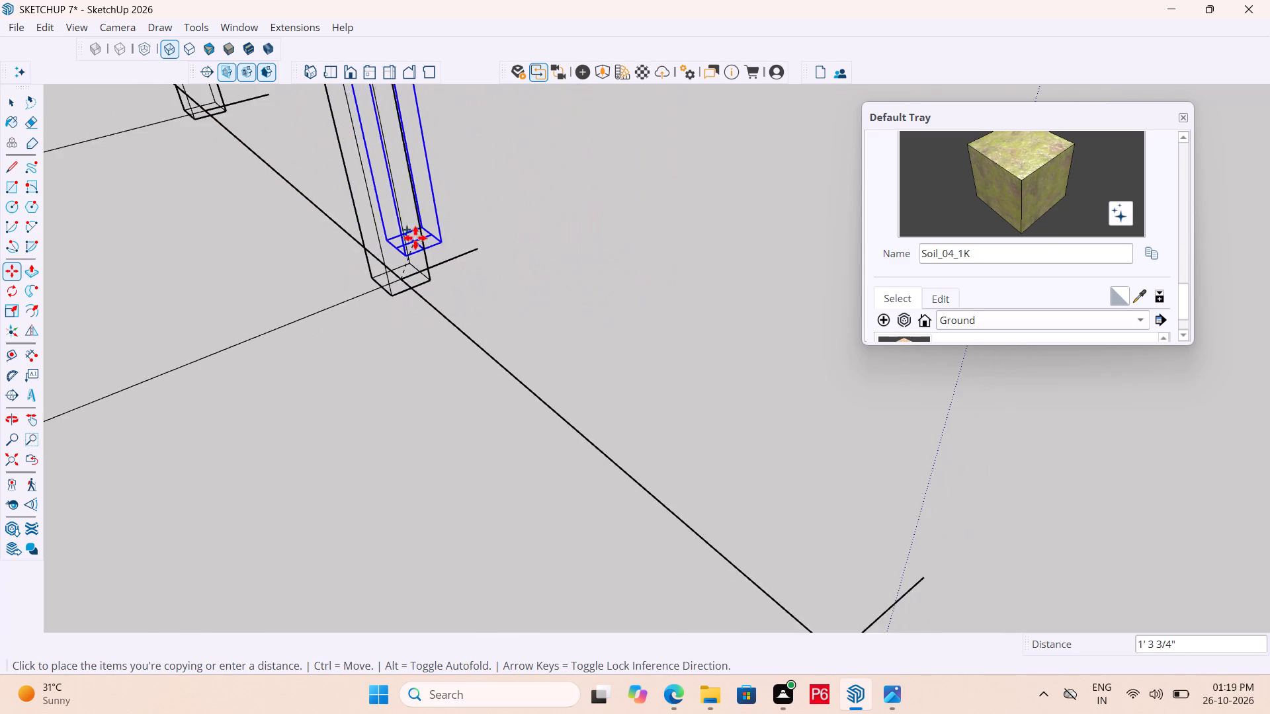
{"action": "scroll", "coordinate": [415, 238], "scroll_direction": "down", "scroll_amount": 15}
{"action": "scroll", "coordinate": [487, 329], "scroll_direction": "up", "scroll_amount": 20}
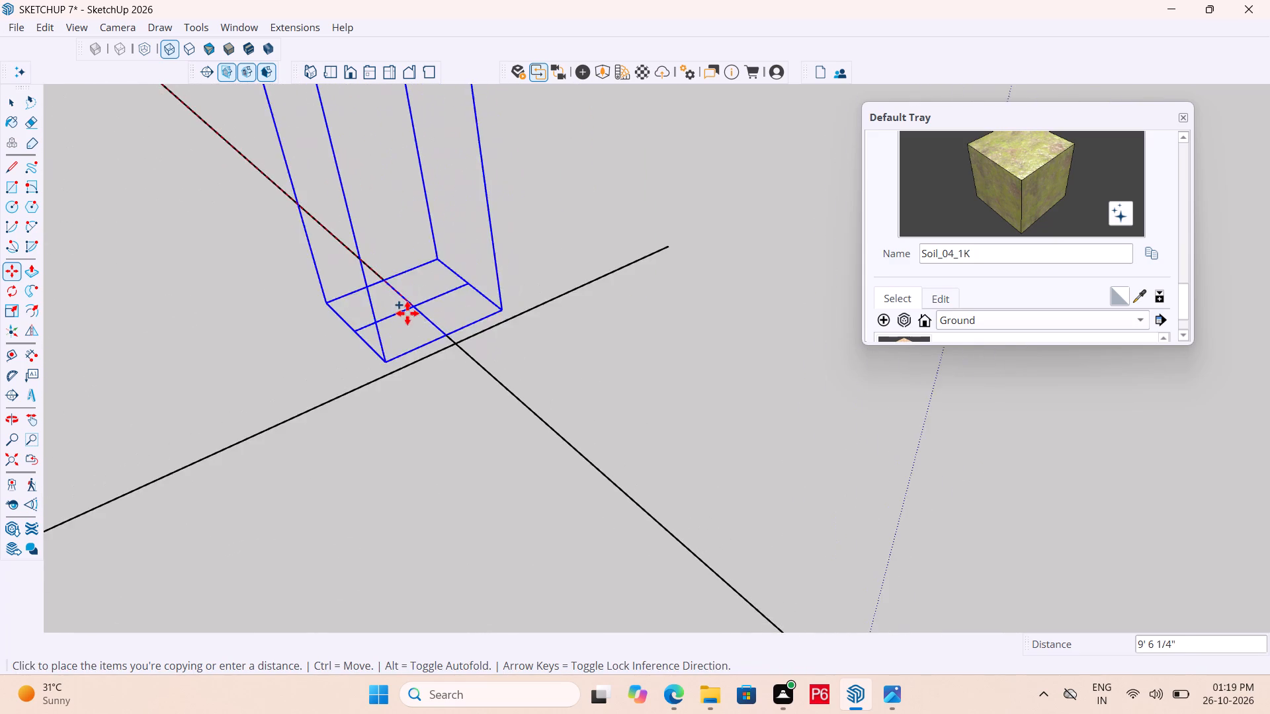
{"action": "scroll", "coordinate": [438, 323], "scroll_direction": "up", "scroll_amount": 5}
{"action": "left_click", "coordinate": [470, 359]}
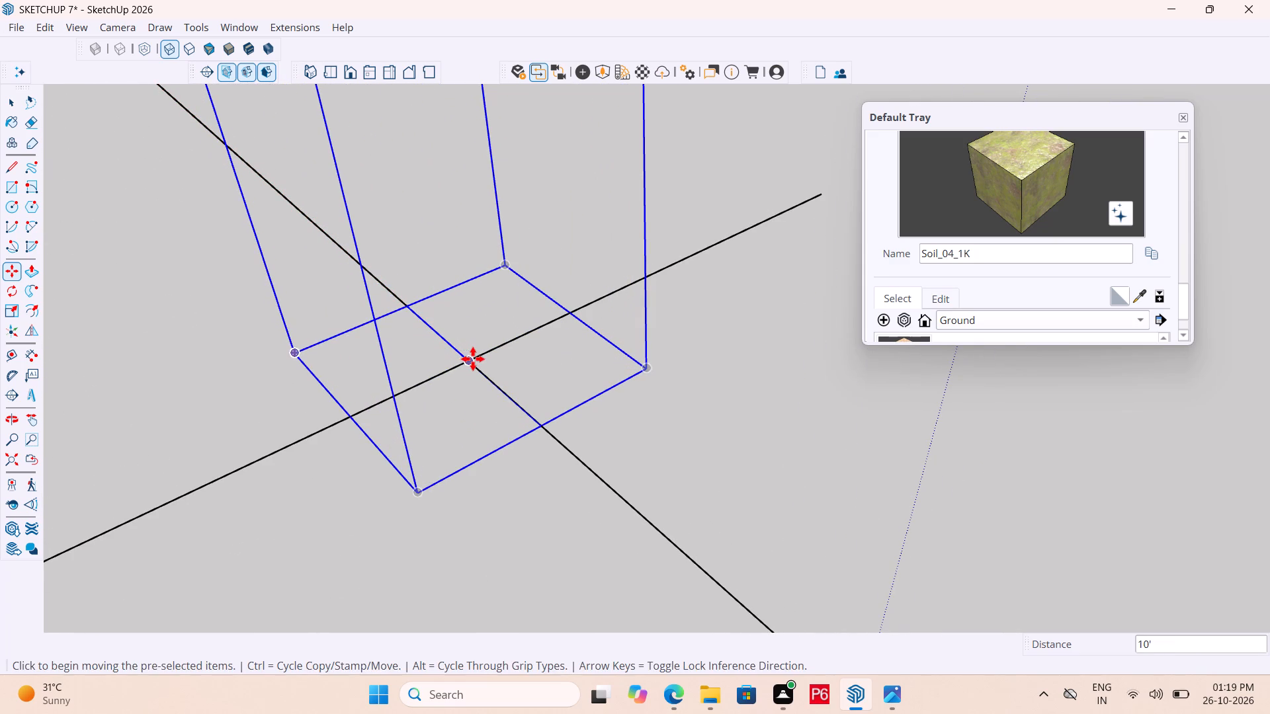
Copy the near corner column about 22' 4" diagonally back, onto the fifth row's second intersection.
{"action": "left_click", "coordinate": [473, 359]}
{"action": "scroll", "coordinate": [619, 216], "scroll_direction": "down", "scroll_amount": 20}
{"action": "scroll", "coordinate": [619, 216], "scroll_direction": "down", "scroll_amount": 1}
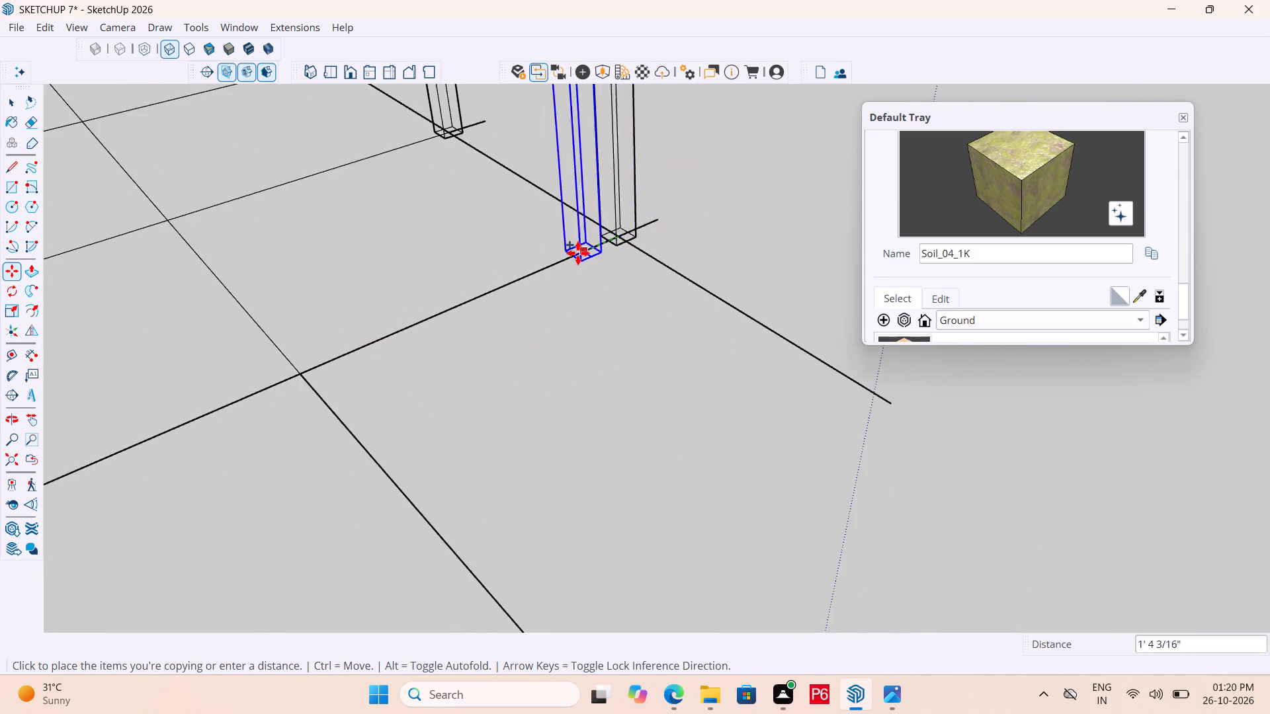
{"action": "scroll", "coordinate": [595, 260], "scroll_direction": "down", "scroll_amount": 8}
{"action": "scroll", "coordinate": [286, 157], "scroll_direction": "up", "scroll_amount": 20}
{"action": "scroll", "coordinate": [286, 157], "scroll_direction": "up", "scroll_amount": 1}
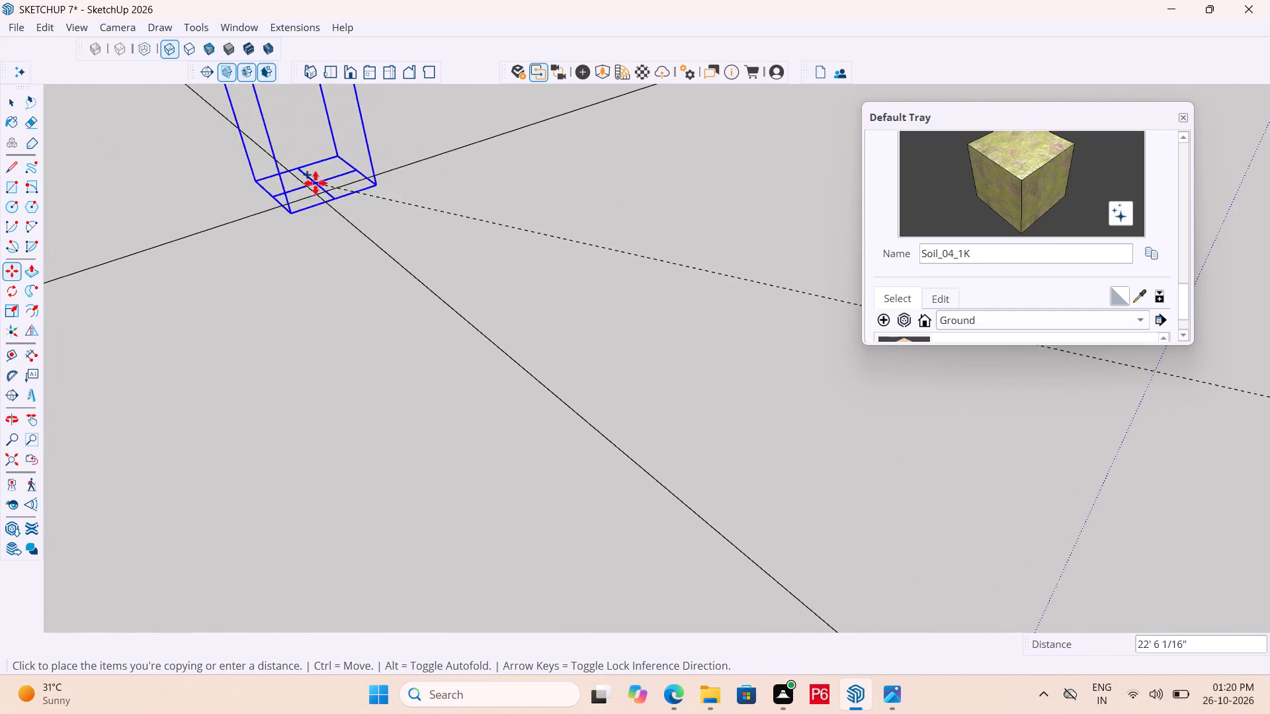
{"action": "scroll", "coordinate": [316, 183], "scroll_direction": "up", "scroll_amount": 5}
{"action": "left_click_drag", "start_coordinate": [320, 198], "coordinate": [326, 197]}
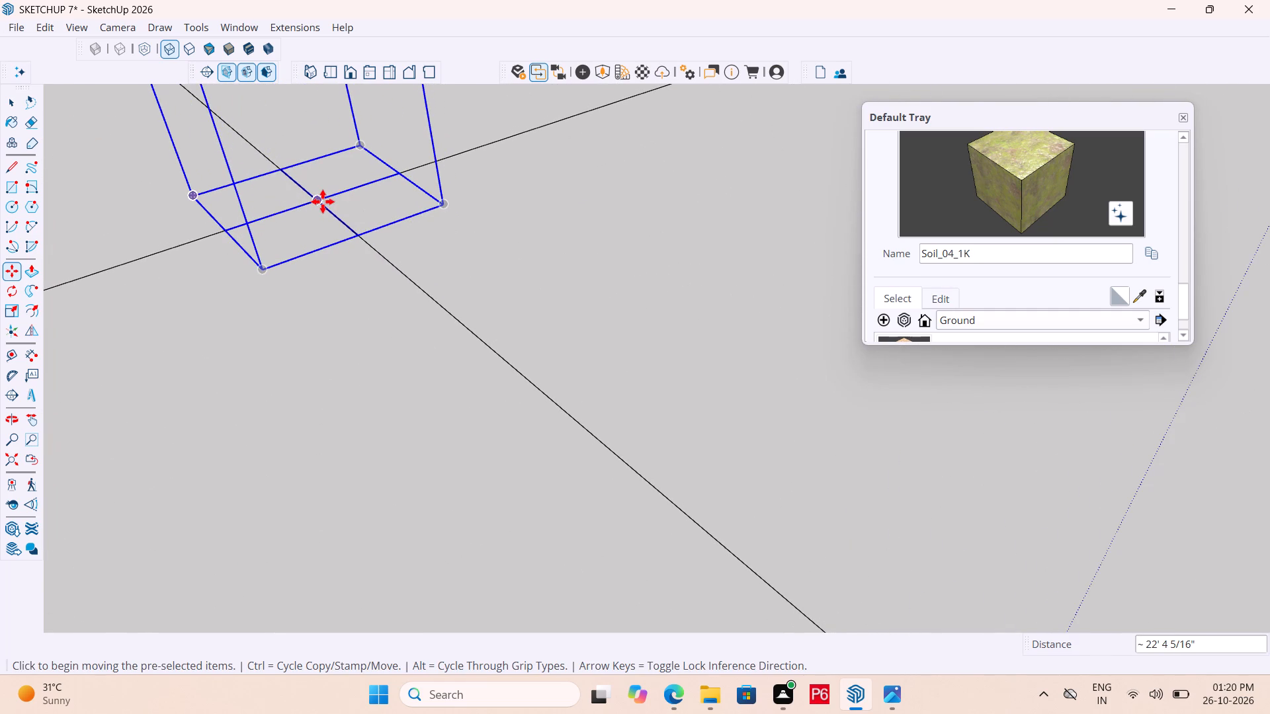
Copy the fifth row's second column 10' along its grid line, onto the third intersection.
{"action": "left_click", "coordinate": [323, 202]}
{"action": "scroll", "coordinate": [521, 186], "scroll_direction": "down", "scroll_amount": 20}
{"action": "scroll", "coordinate": [521, 186], "scroll_direction": "down", "scroll_amount": 2}
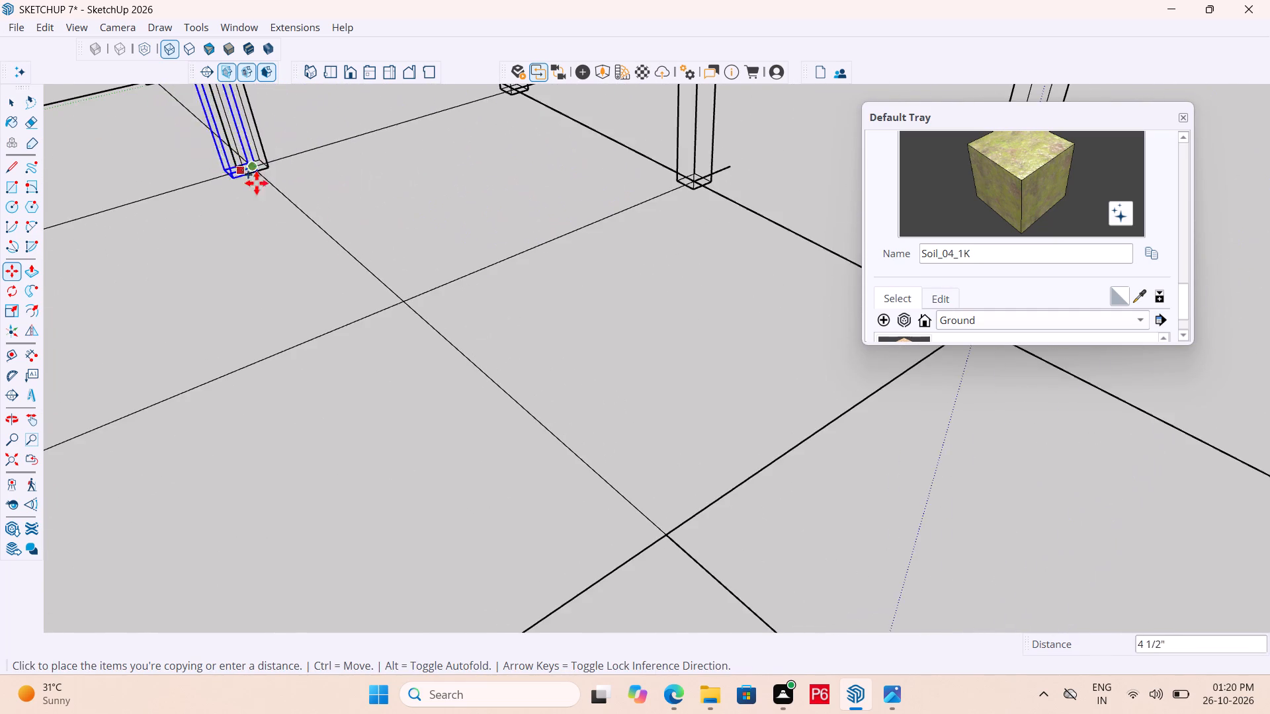
{"action": "scroll", "coordinate": [419, 285], "scroll_direction": "up", "scroll_amount": 13}
{"action": "left_click", "coordinate": [371, 336]}
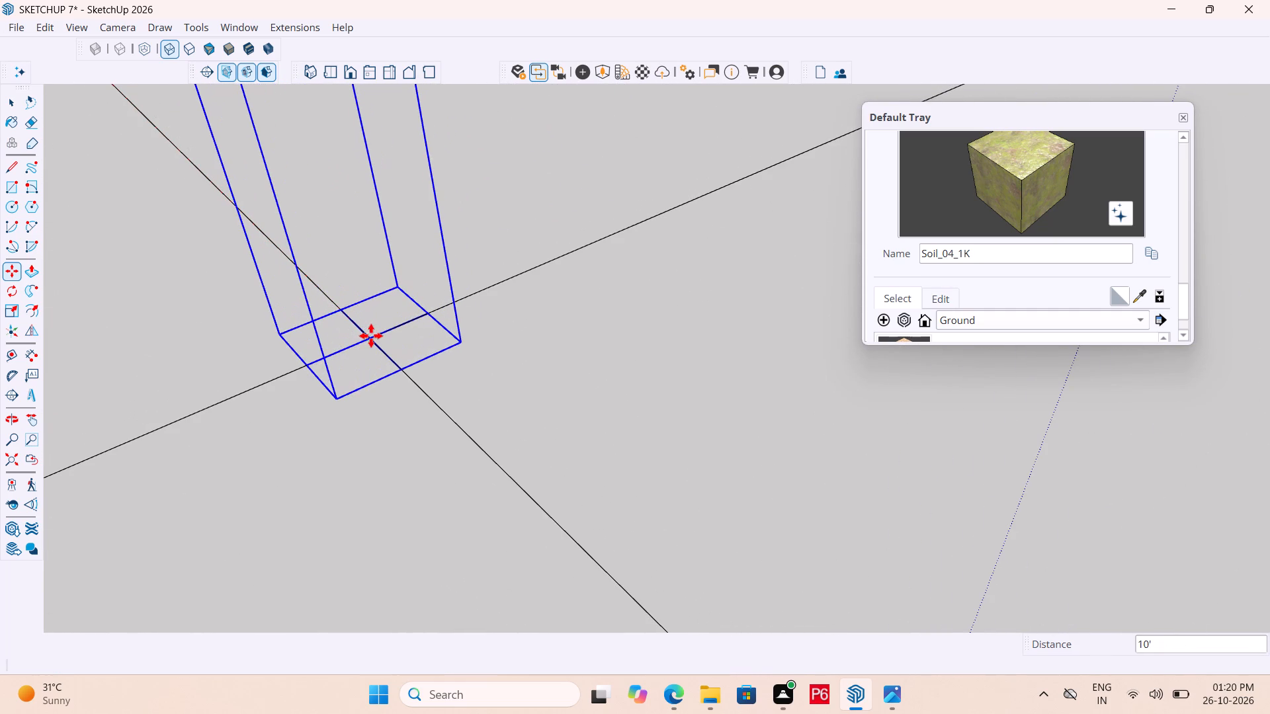
Copy the fifth row's third column 10' onto the intersection with the near edge line.
{"action": "left_click_drag", "start_coordinate": [372, 338], "coordinate": [379, 331]}
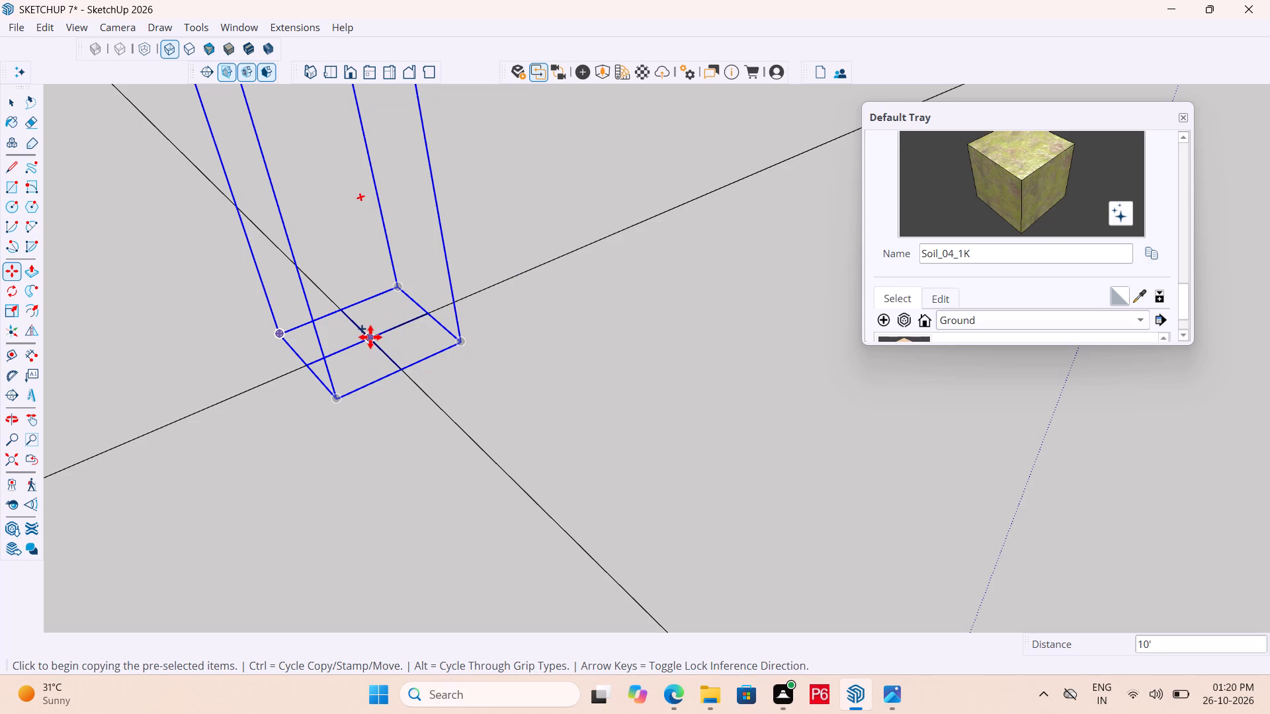
{"action": "left_click", "coordinate": [370, 337]}
{"action": "scroll", "coordinate": [319, 221], "scroll_direction": "down", "scroll_amount": 6}
{"action": "scroll", "coordinate": [214, 196], "scroll_direction": "down", "scroll_amount": 8}
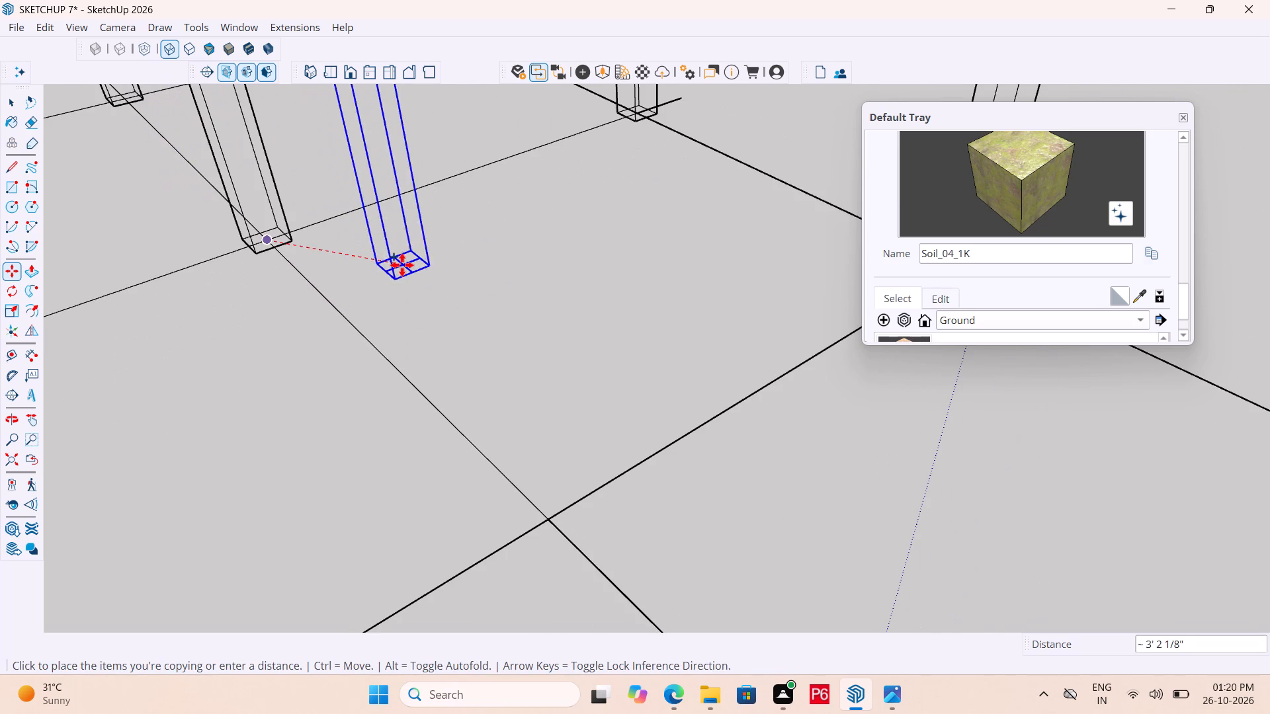
{"action": "scroll", "coordinate": [581, 545], "scroll_direction": "up", "scroll_amount": 11}
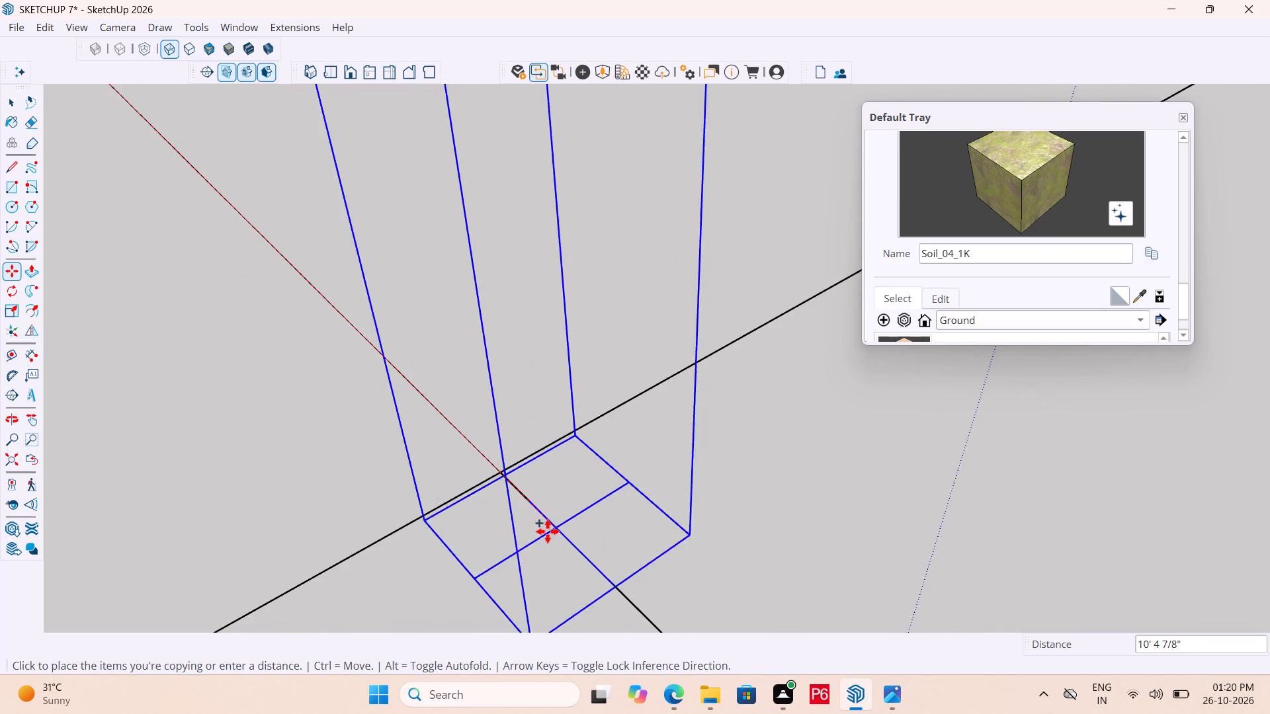
{"action": "left_click", "coordinate": [501, 472]}
Copy the fifth row's near-edge column about 22' 4" diagonally back, onto the fourth row's second intersection.
{"action": "left_click", "coordinate": [503, 471]}
{"action": "scroll", "coordinate": [763, 318], "scroll_direction": "down", "scroll_amount": 9}
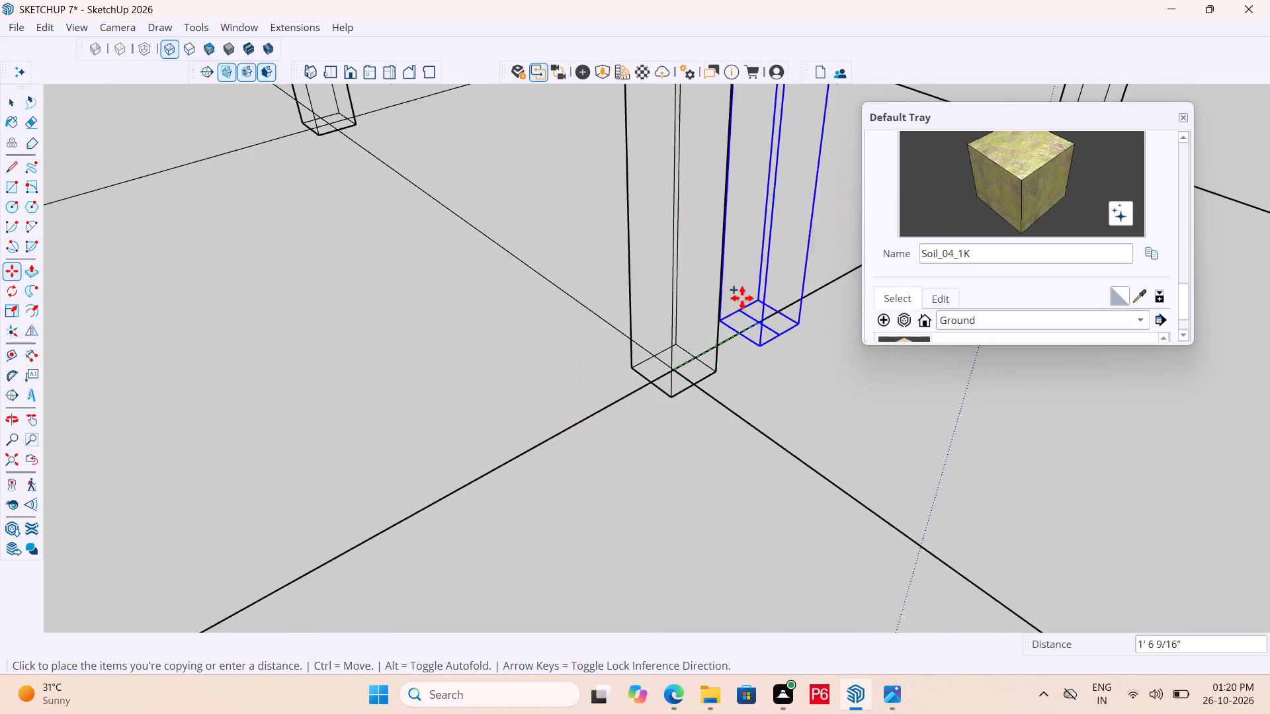
{"action": "scroll", "coordinate": [749, 288], "scroll_direction": "down", "scroll_amount": 15}
{"action": "scroll", "coordinate": [314, 184], "scroll_direction": "up", "scroll_amount": 10}
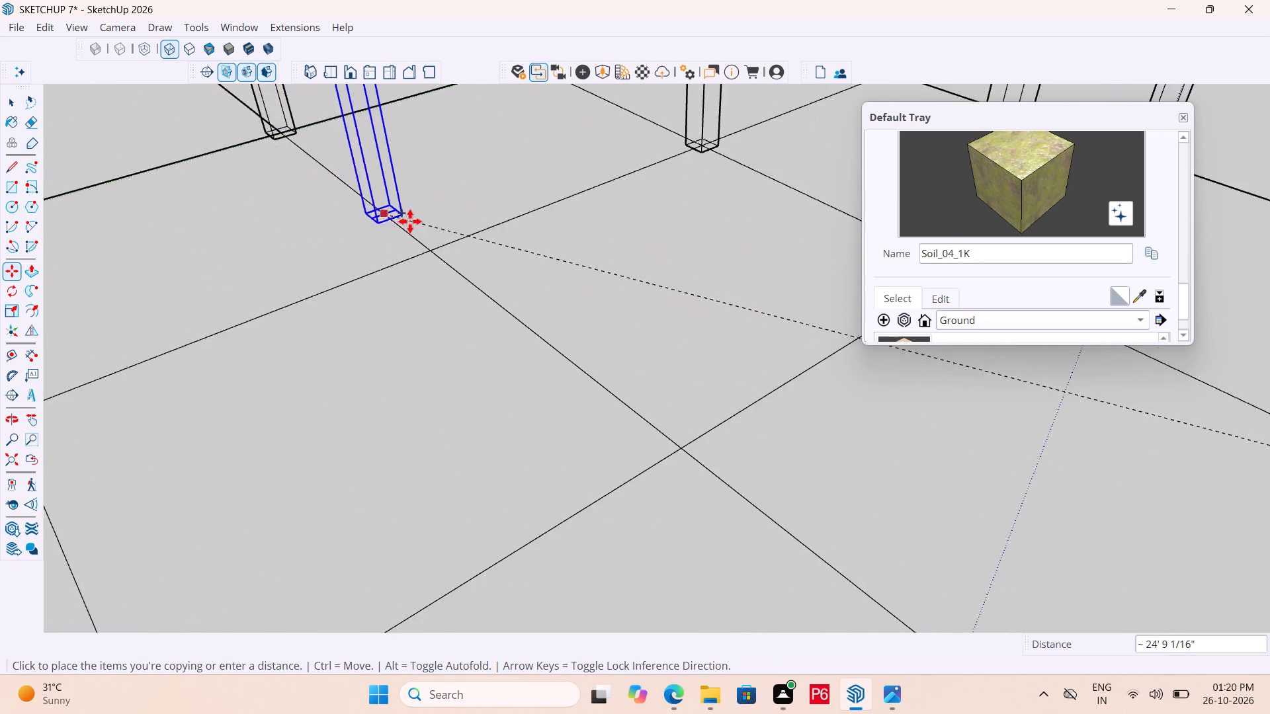
{"action": "scroll", "coordinate": [410, 221], "scroll_direction": "up", "scroll_amount": 9}
{"action": "left_click", "coordinate": [466, 295]}
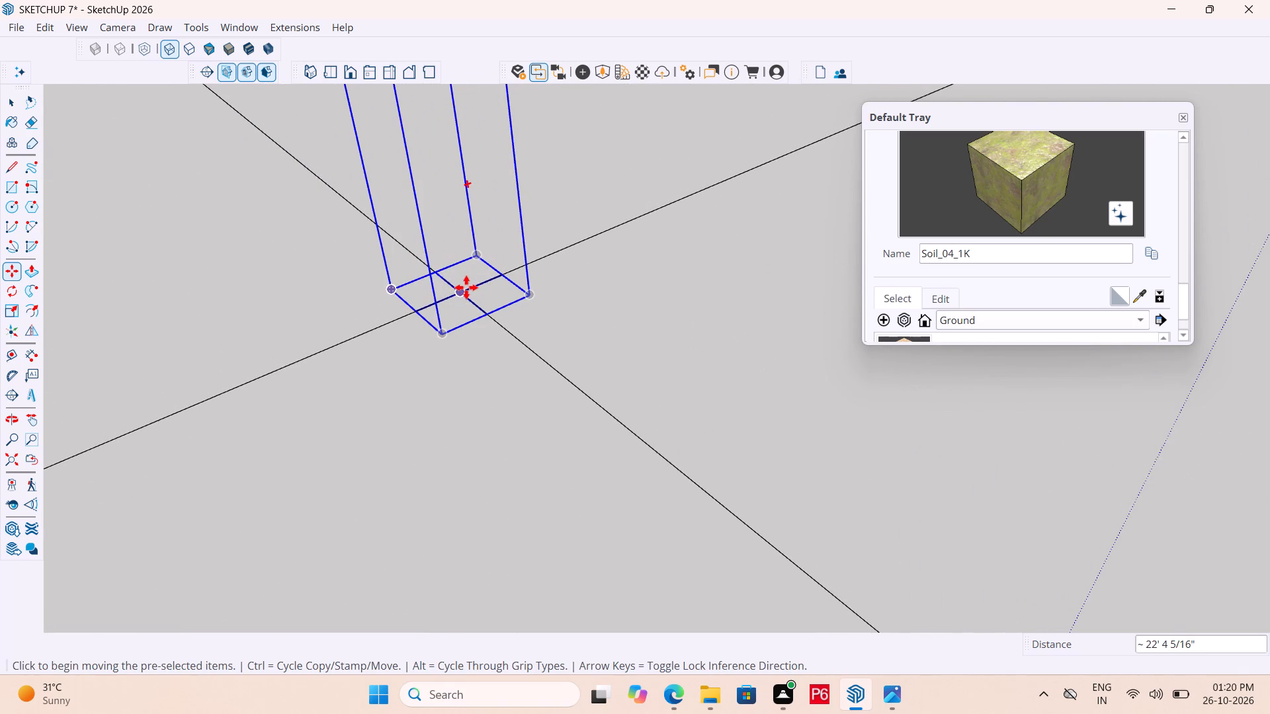
Copy the fourth row's second column about 10' along its grid line, onto the third intersection.
{"action": "left_click", "coordinate": [466, 289]}
{"action": "scroll", "coordinate": [448, 252], "scroll_direction": "down", "scroll_amount": 7}
{"action": "scroll", "coordinate": [337, 244], "scroll_direction": "down", "scroll_amount": 10}
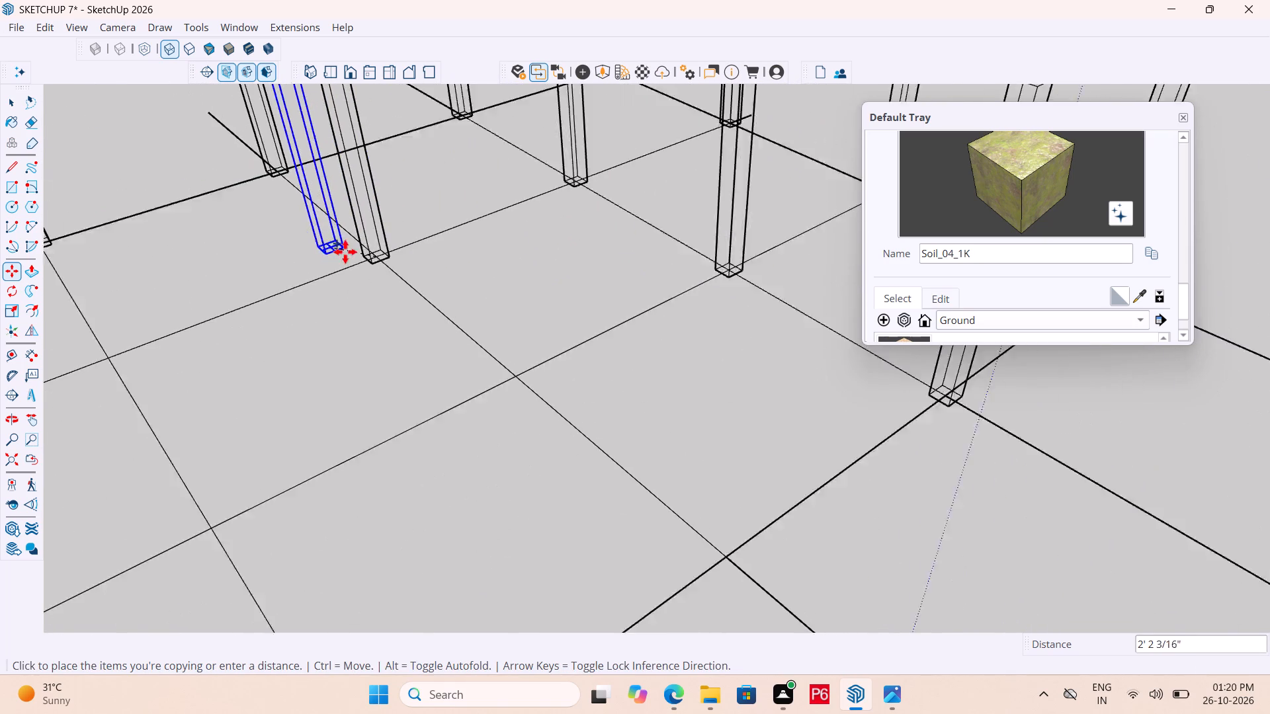
{"action": "scroll", "coordinate": [345, 252], "scroll_direction": "down", "scroll_amount": 2}
{"action": "scroll", "coordinate": [495, 347], "scroll_direction": "up", "scroll_amount": 18}
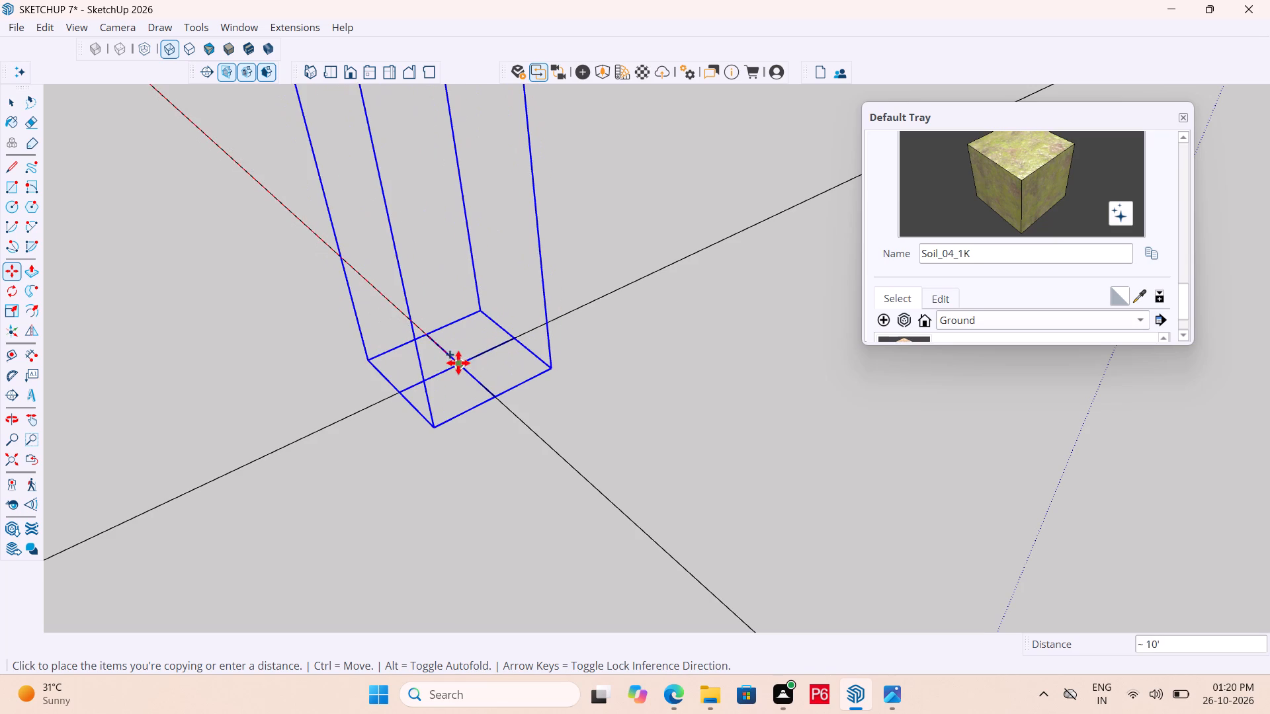
{"action": "left_click", "coordinate": [462, 364]}
Copy the fourth row's third column about 10' onto the intersection with the near edge line.
{"action": "left_click", "coordinate": [460, 365]}
{"action": "scroll", "coordinate": [417, 271], "scroll_direction": "down", "scroll_amount": 2}
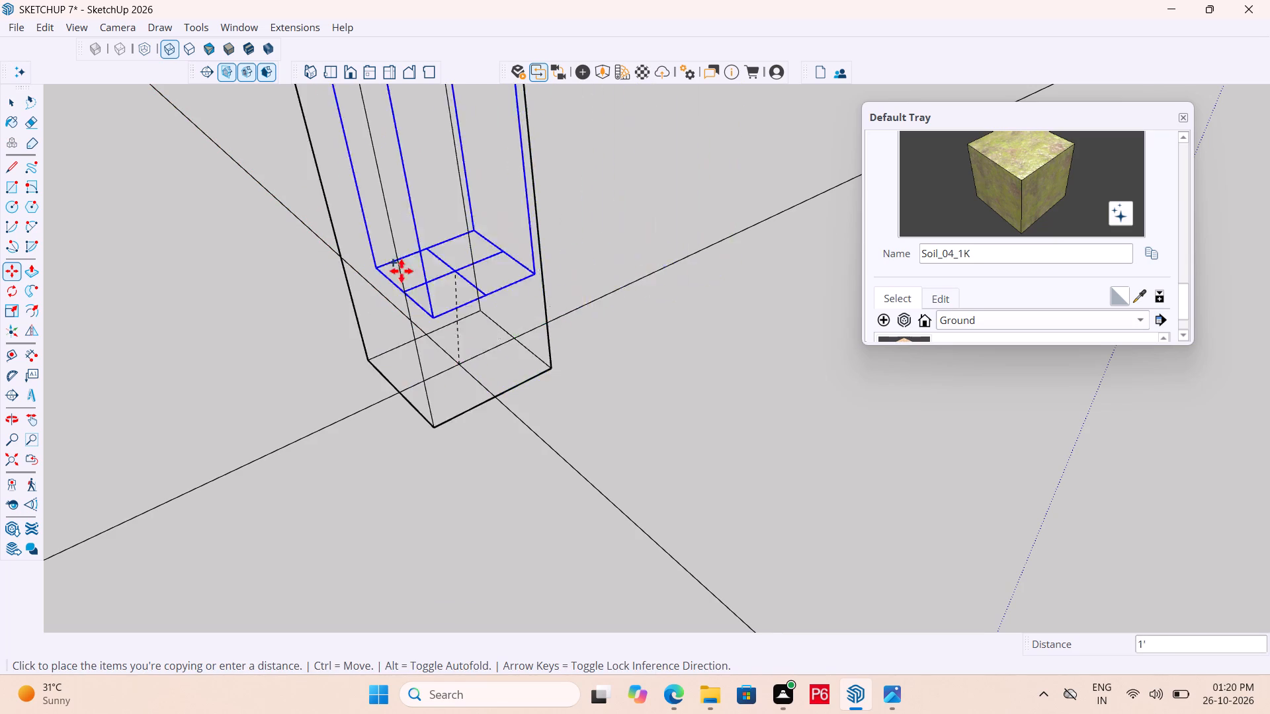
{"action": "scroll", "coordinate": [402, 271], "scroll_direction": "down", "scroll_amount": 18}
{"action": "scroll", "coordinate": [647, 422], "scroll_direction": "up", "scroll_amount": 6}
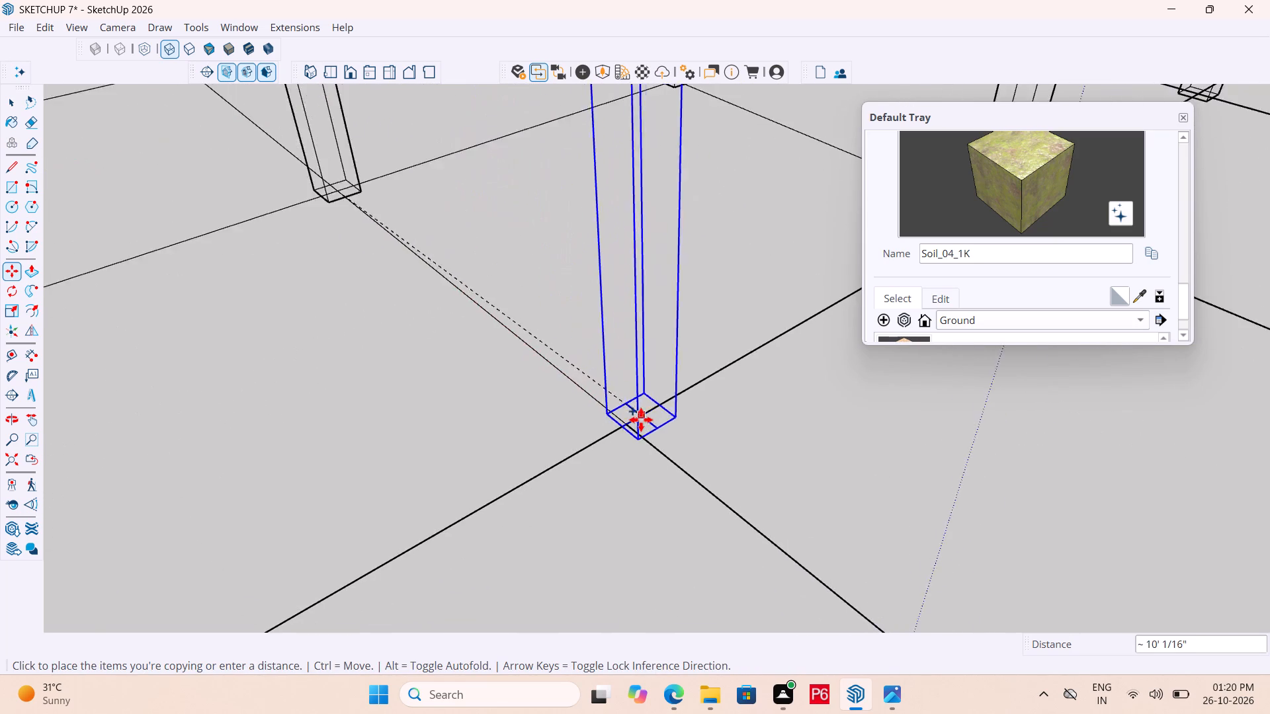
{"action": "scroll", "coordinate": [641, 420], "scroll_direction": "up", "scroll_amount": 13}
{"action": "left_click", "coordinate": [591, 429]}
Copy the fourth row's near-edge column about 22' 4" diagonally back, onto the third row's second intersection.
{"action": "left_click", "coordinate": [591, 428]}
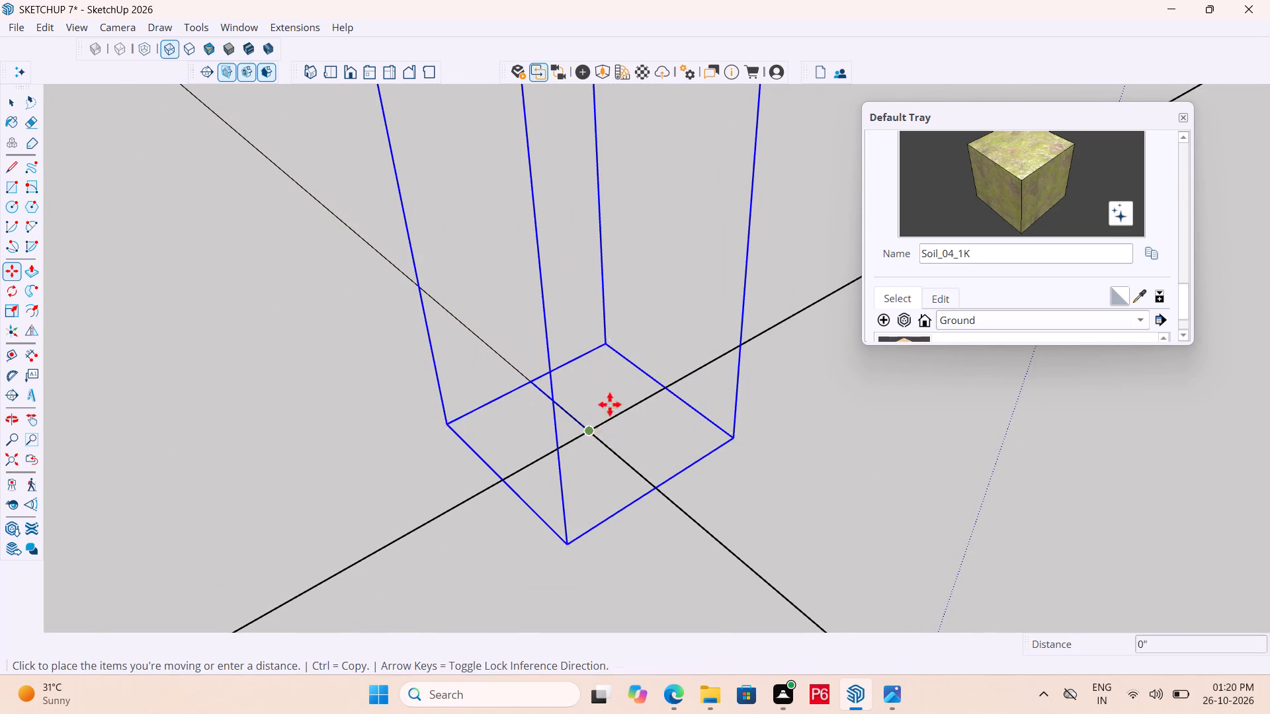
{"action": "scroll", "coordinate": [685, 375], "scroll_direction": "down", "scroll_amount": 20}
{"action": "scroll", "coordinate": [874, 412], "scroll_direction": "down", "scroll_amount": 7}
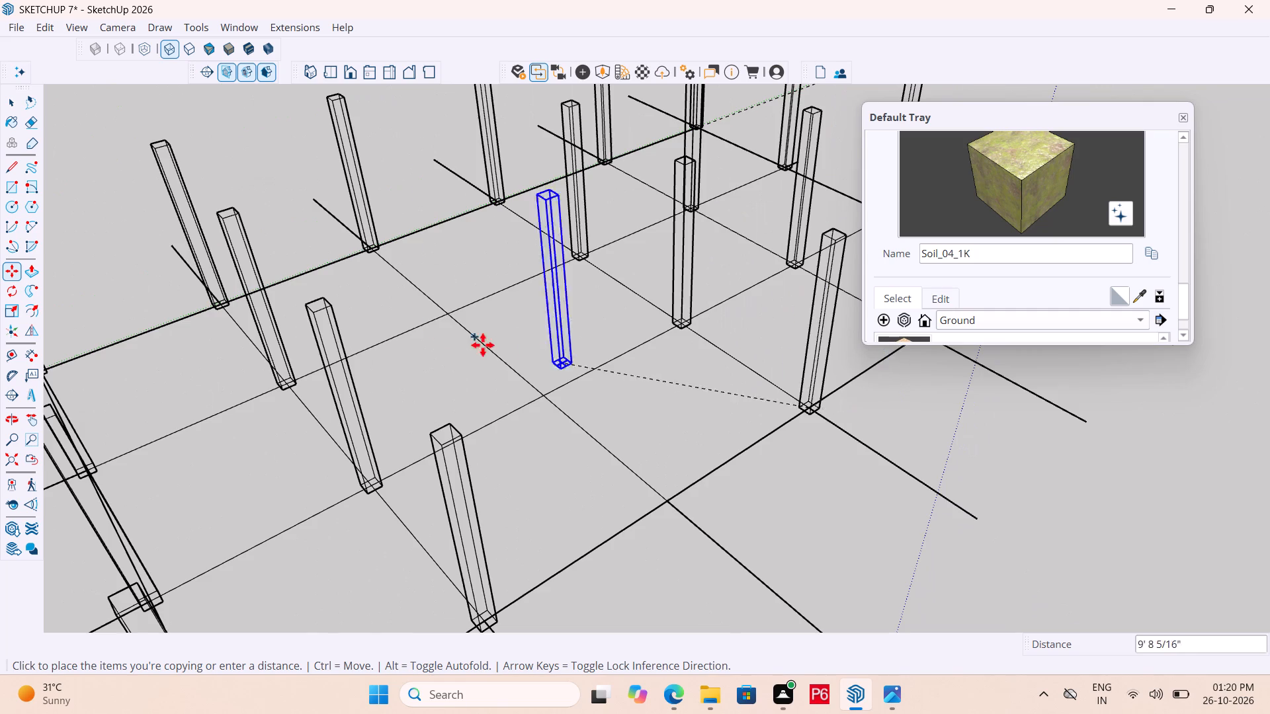
{"action": "scroll", "coordinate": [392, 290], "scroll_direction": "up", "scroll_amount": 18}
{"action": "left_click", "coordinate": [515, 371]}
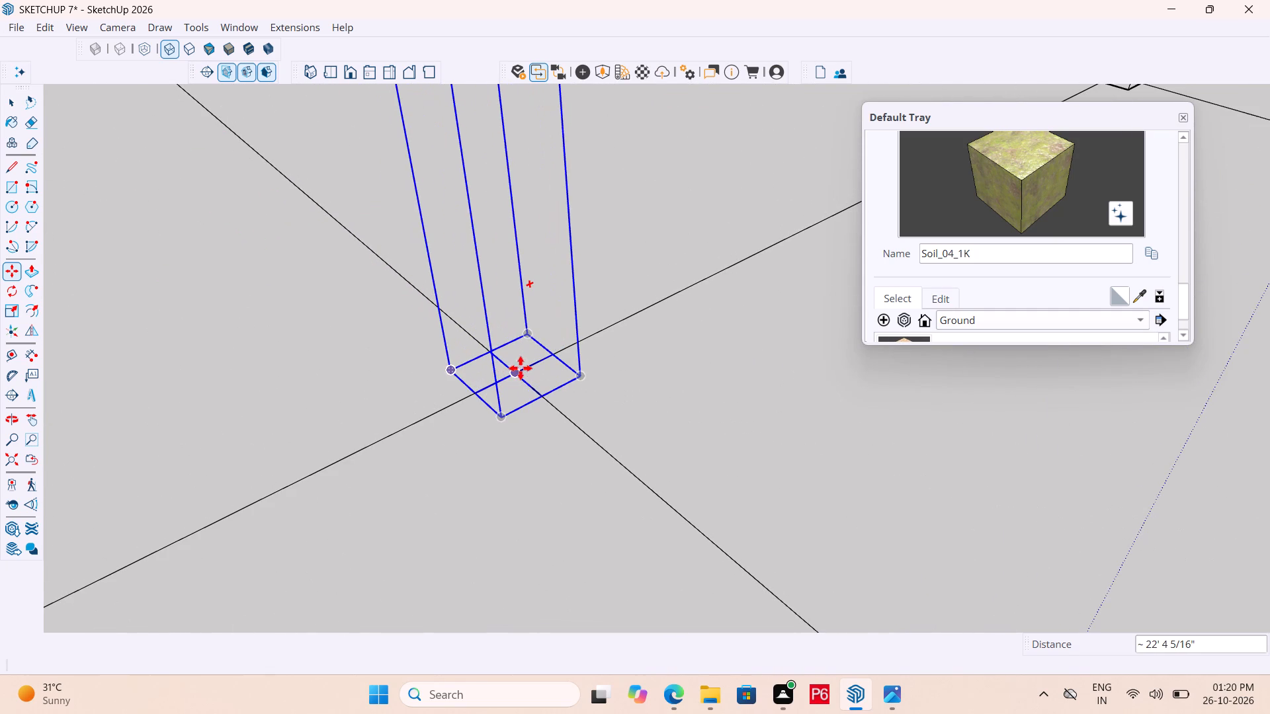
Copy the third row's second column 10' along its grid line, onto the third intersection.
{"action": "left_click", "coordinate": [518, 372]}
{"action": "scroll", "coordinate": [414, 301], "scroll_direction": "down", "scroll_amount": 20}
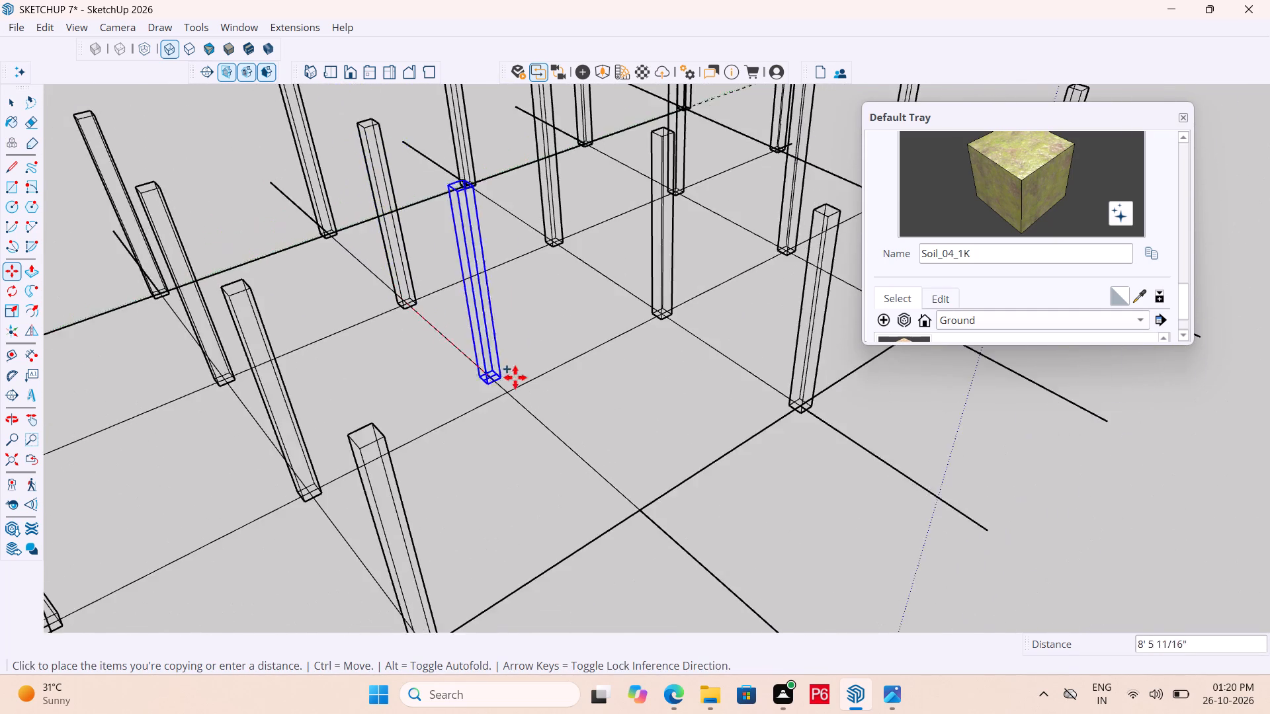
{"action": "scroll", "coordinate": [527, 384], "scroll_direction": "up", "scroll_amount": 19}
{"action": "left_click", "coordinate": [431, 390]}
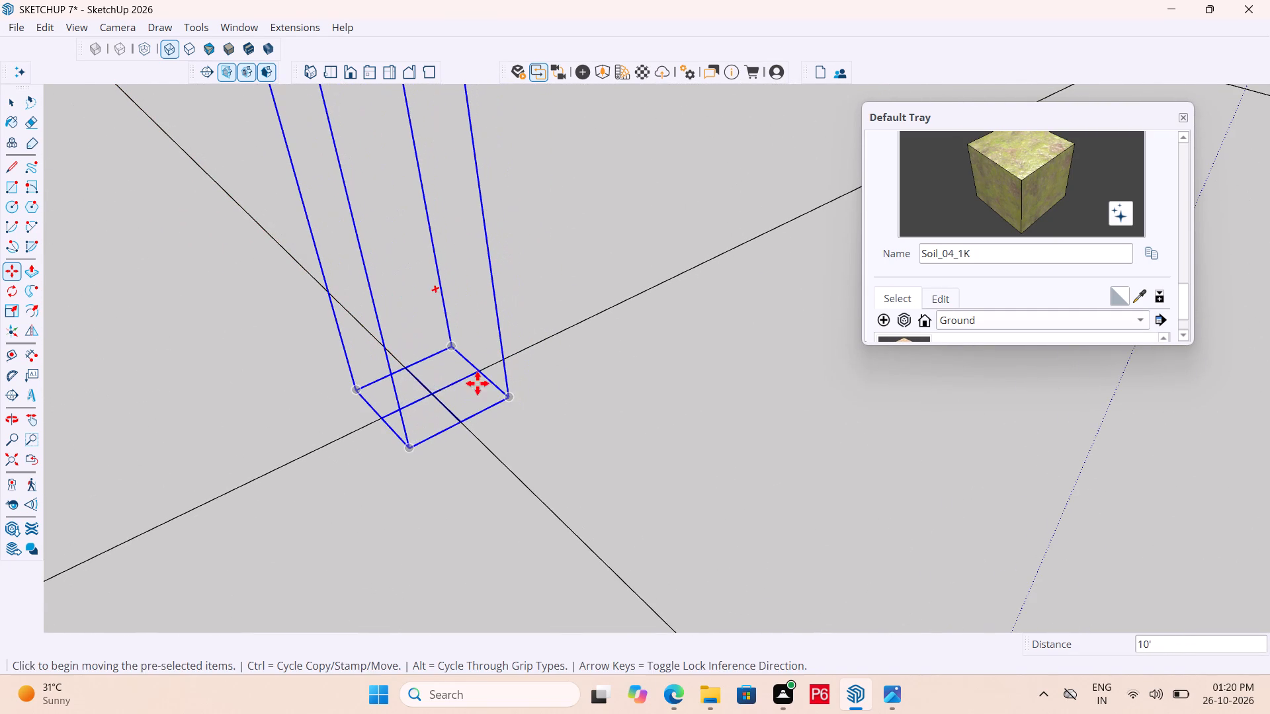
Copy the third row's third column about 10' onto the last empty near-edge intersection, then leave Move and clear the selection.
{"action": "left_click", "coordinate": [438, 391]}
{"action": "scroll", "coordinate": [474, 282], "scroll_direction": "down", "scroll_amount": 15}
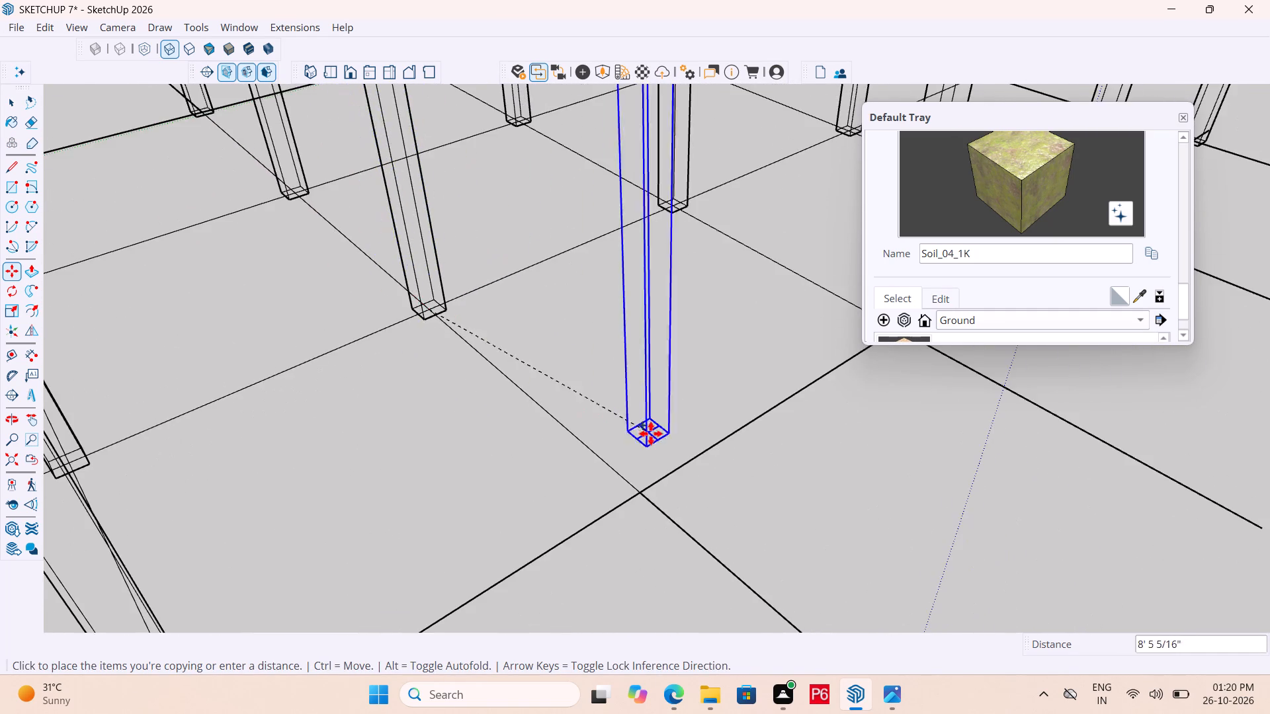
{"action": "scroll", "coordinate": [657, 458], "scroll_direction": "up", "scroll_amount": 13}
{"action": "left_click", "coordinate": [601, 506]}
{"action": "scroll", "coordinate": [618, 460], "scroll_direction": "down", "scroll_amount": 5}
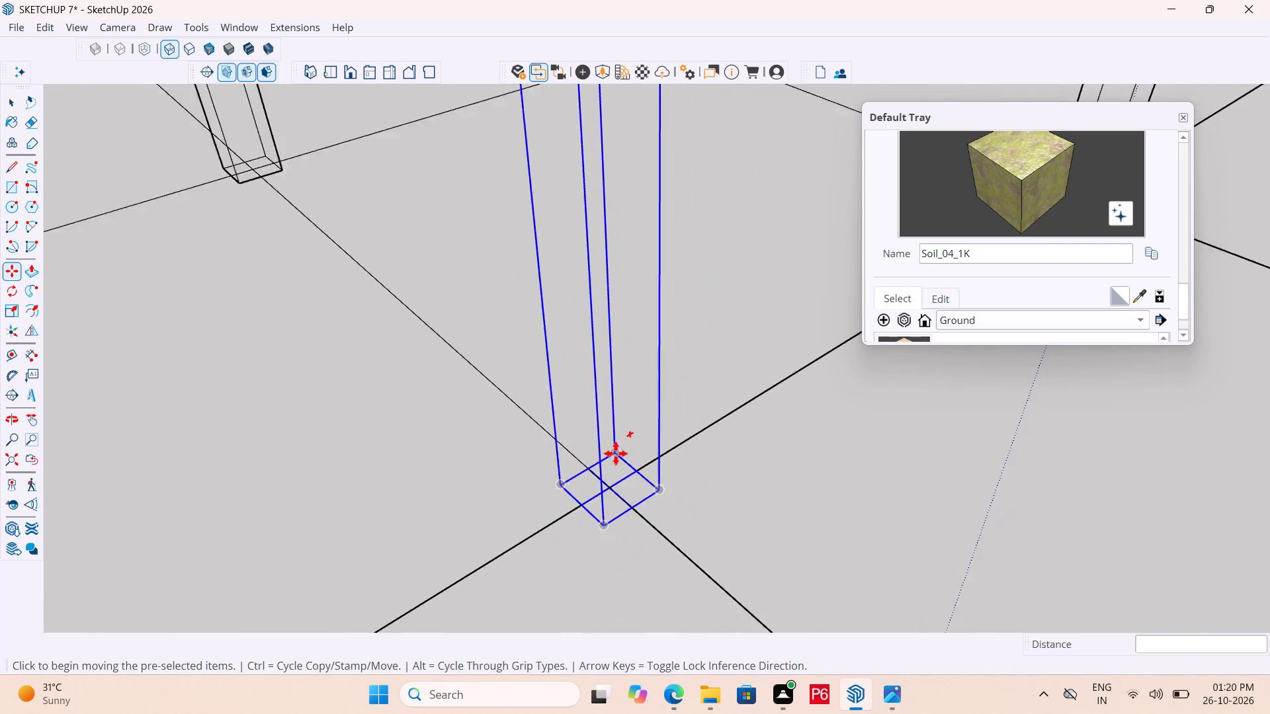
{"action": "scroll", "coordinate": [616, 454], "scroll_direction": "down", "scroll_amount": 20}
{"action": "scroll", "coordinate": [616, 454], "scroll_direction": "down", "scroll_amount": 7}
{"action": "left_click", "coordinate": [901, 452]}
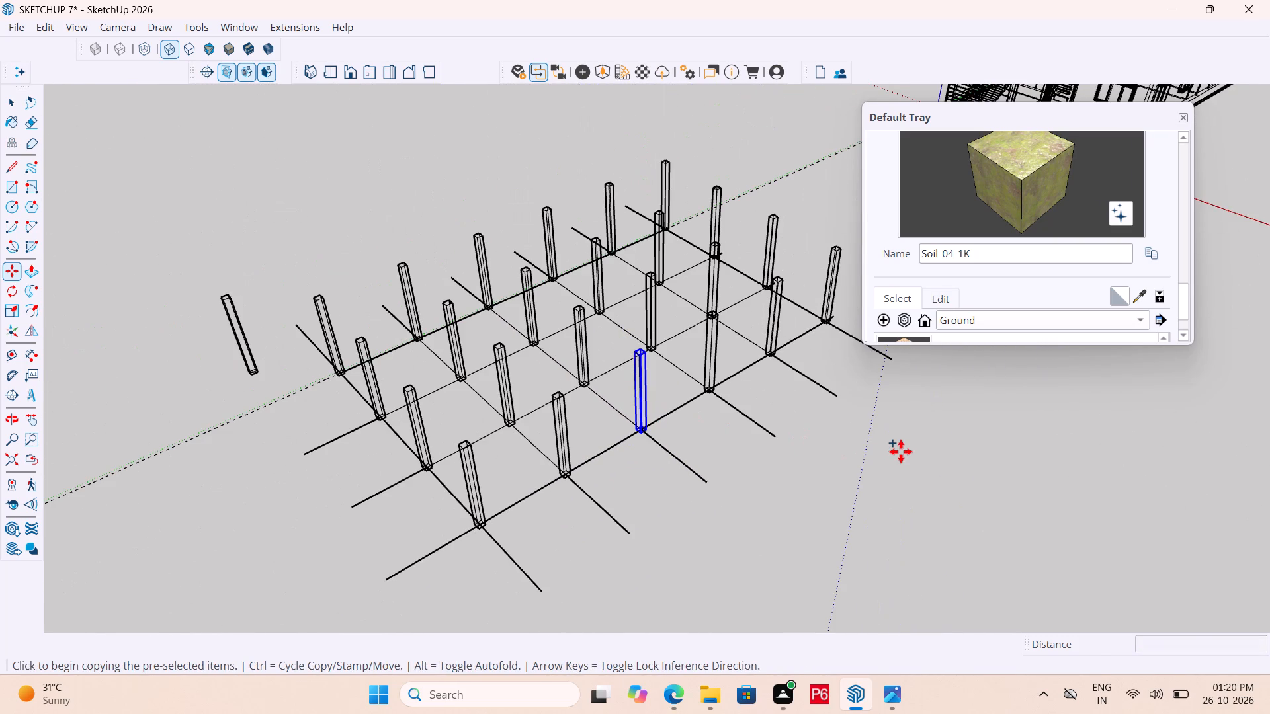
{"action": "key", "text": "space"}
{"action": "triple_click", "coordinate": [952, 469]}
Save the model with the completed column grid.
{"action": "key", "text": "ctrl+s"}
{"action": "key", "text": "ctrl+s"}
{"action": "key", "text": "ctrl+s"}
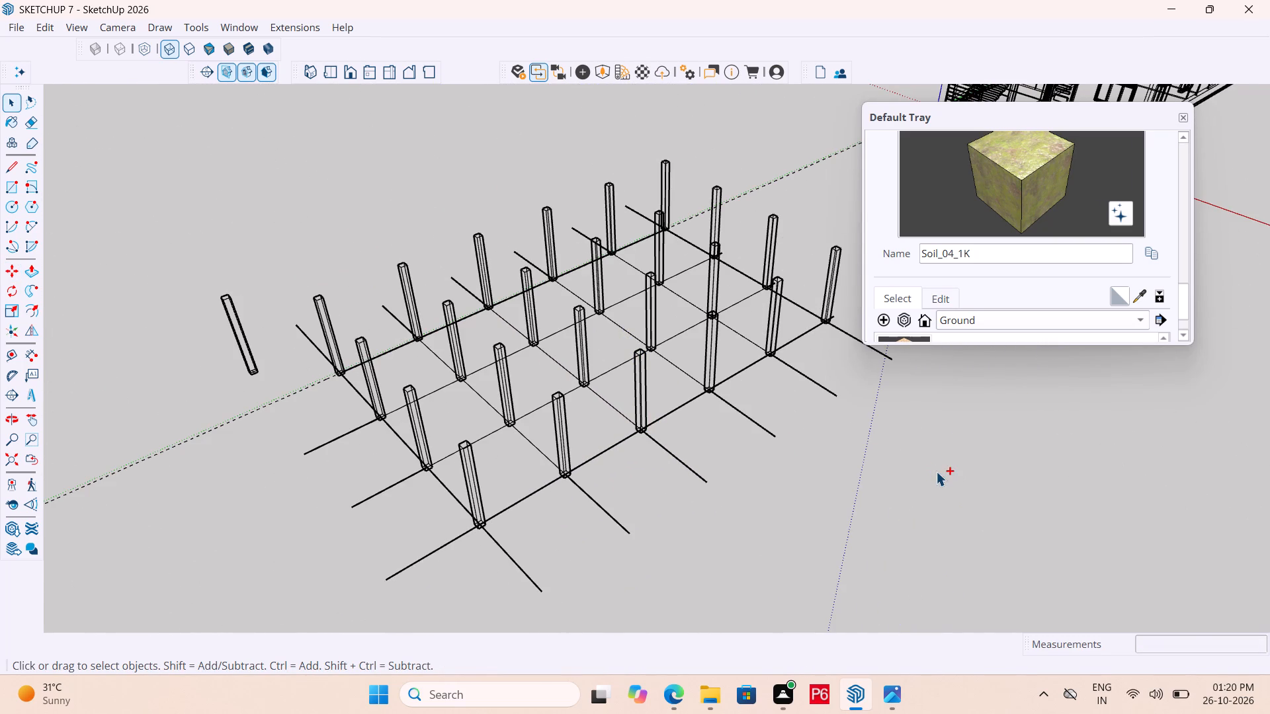
{"action": "key", "text": "ctrl+s"}
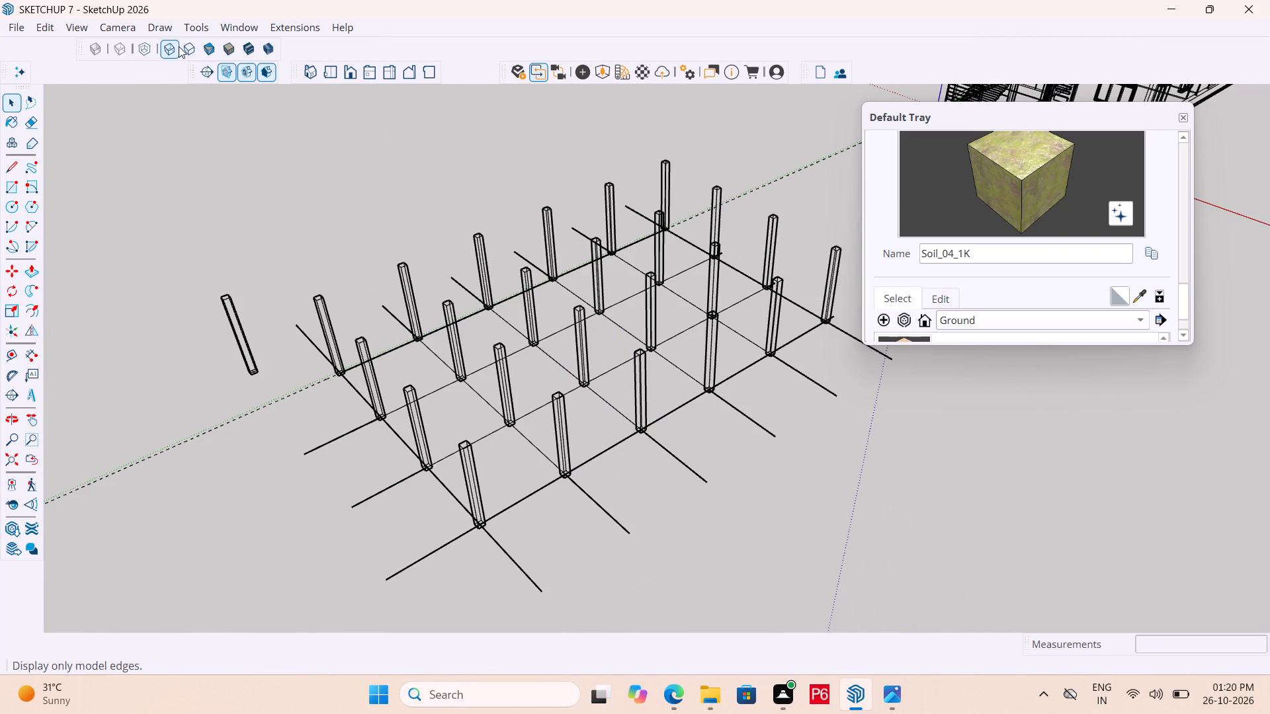
Switch the model display from wireframe to shaded faces.
{"action": "left_click", "coordinate": [232, 45]}
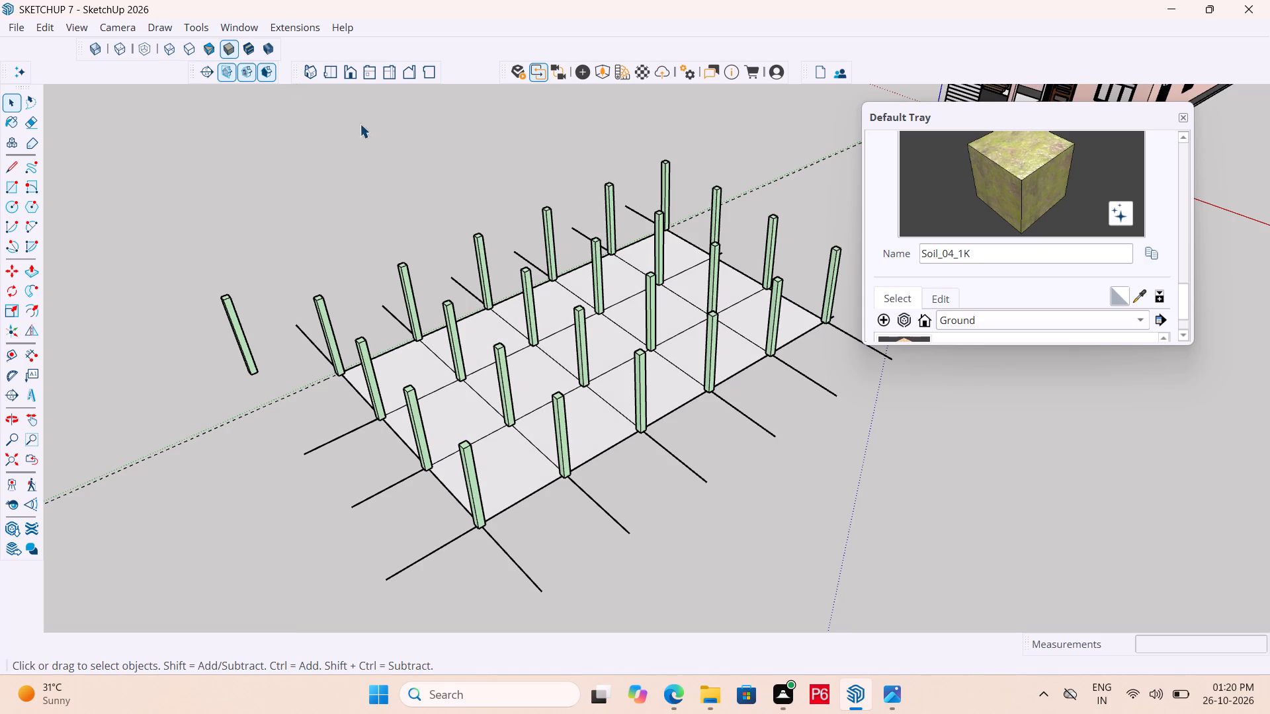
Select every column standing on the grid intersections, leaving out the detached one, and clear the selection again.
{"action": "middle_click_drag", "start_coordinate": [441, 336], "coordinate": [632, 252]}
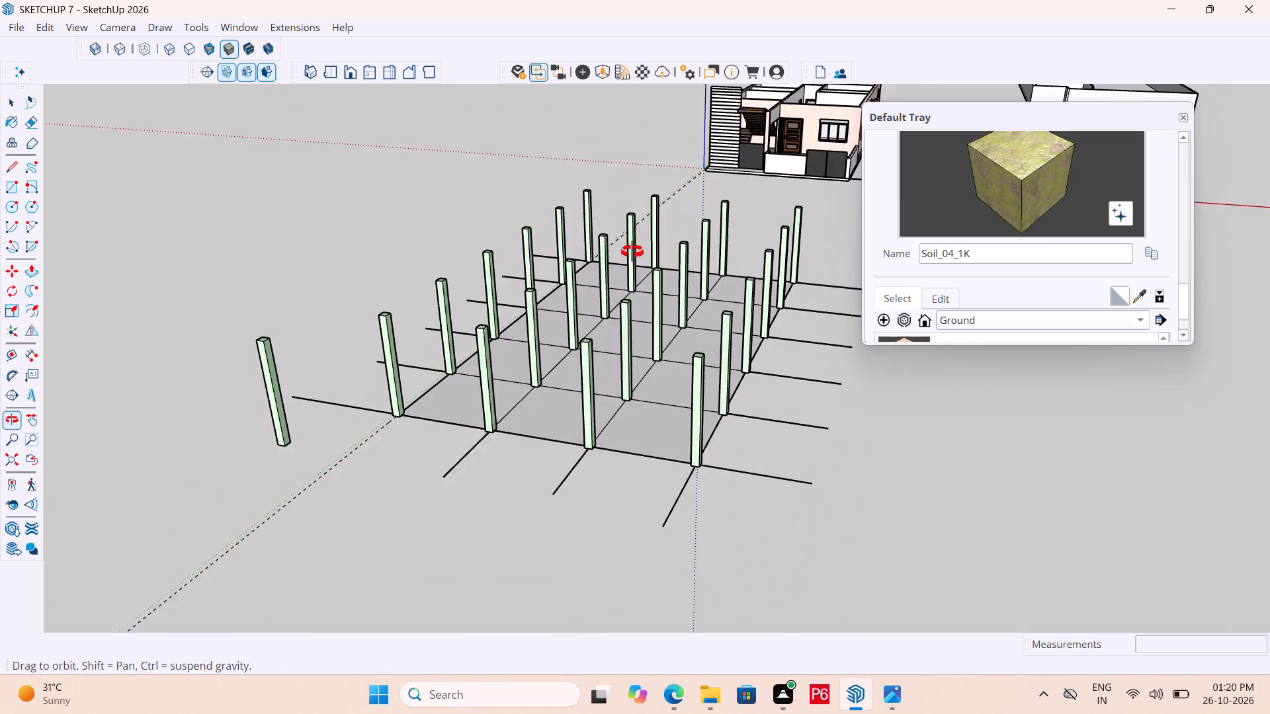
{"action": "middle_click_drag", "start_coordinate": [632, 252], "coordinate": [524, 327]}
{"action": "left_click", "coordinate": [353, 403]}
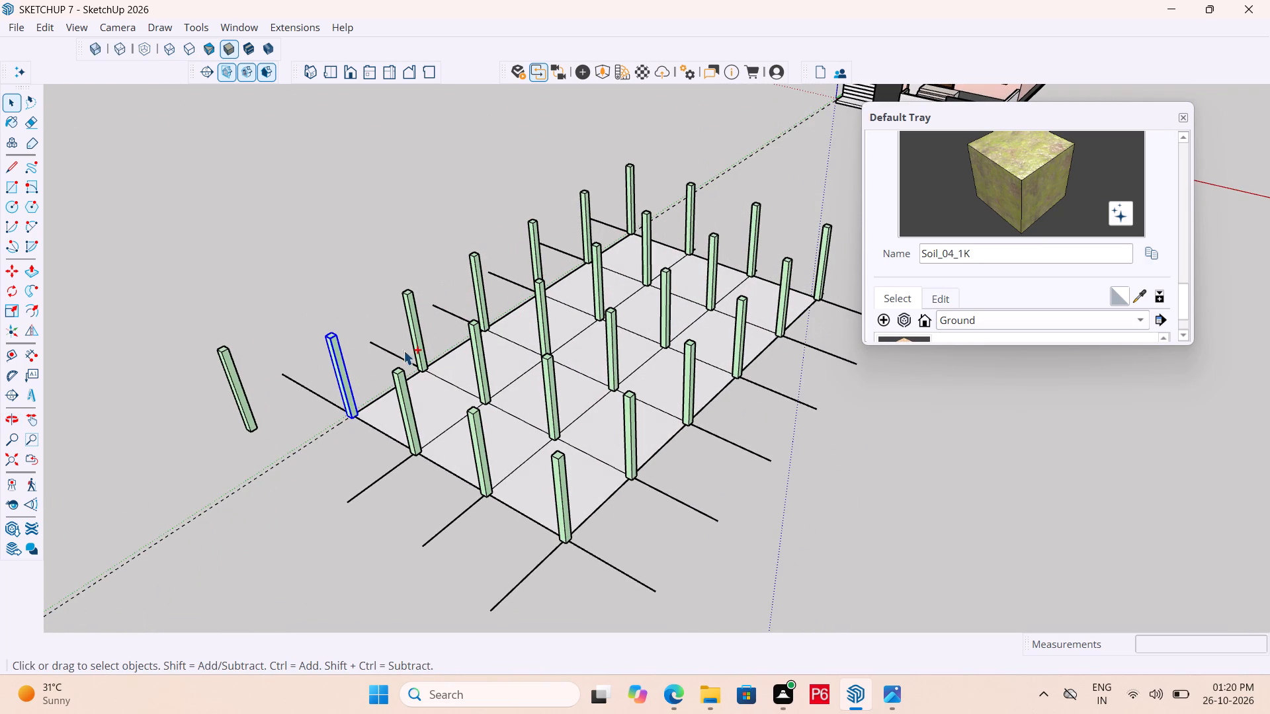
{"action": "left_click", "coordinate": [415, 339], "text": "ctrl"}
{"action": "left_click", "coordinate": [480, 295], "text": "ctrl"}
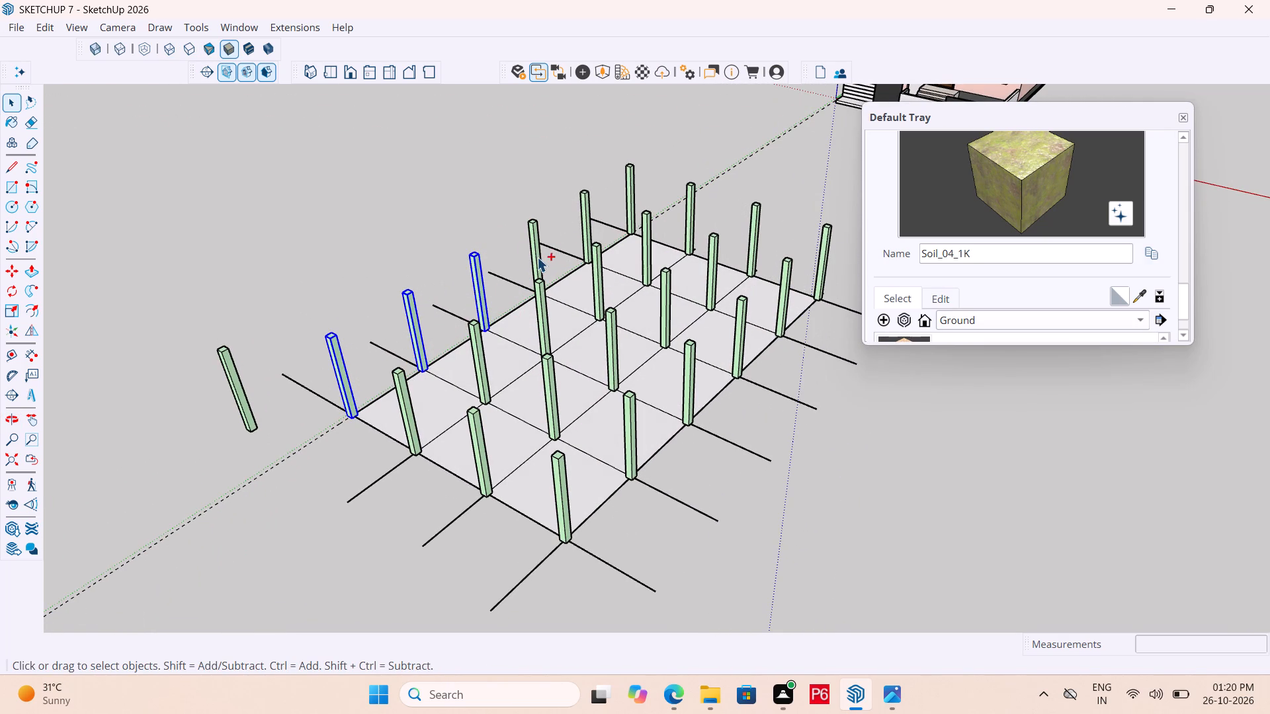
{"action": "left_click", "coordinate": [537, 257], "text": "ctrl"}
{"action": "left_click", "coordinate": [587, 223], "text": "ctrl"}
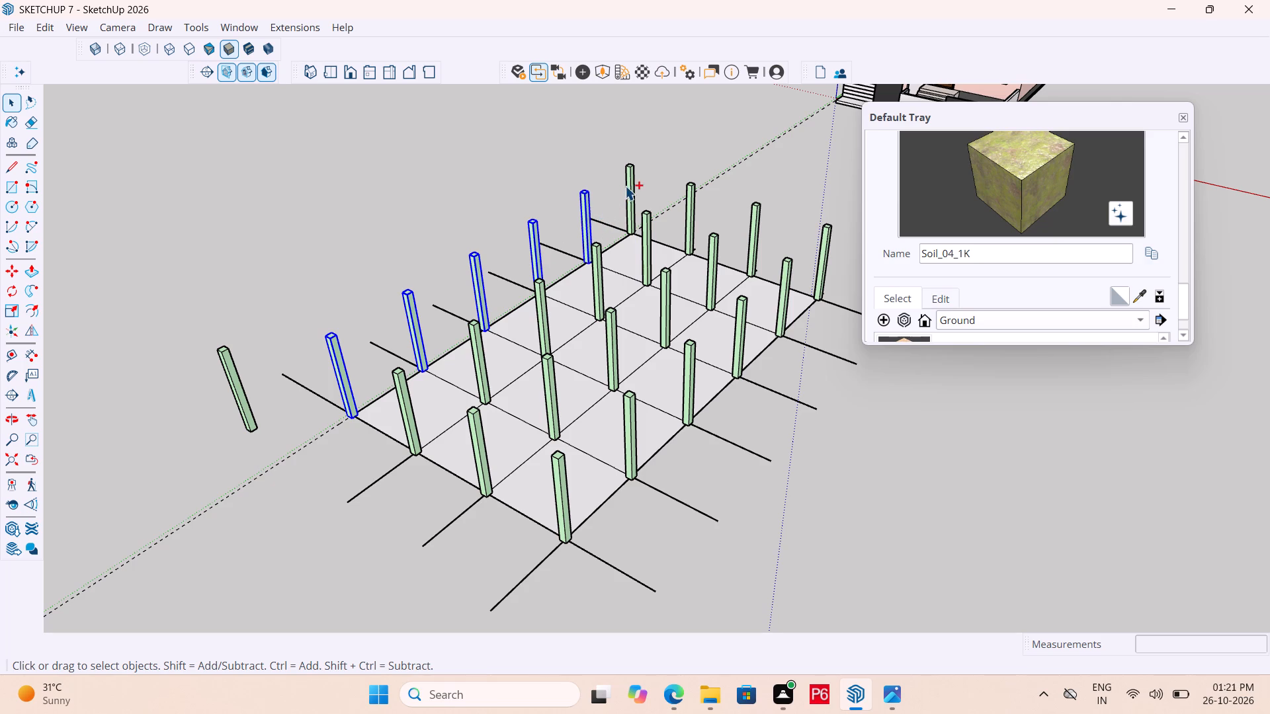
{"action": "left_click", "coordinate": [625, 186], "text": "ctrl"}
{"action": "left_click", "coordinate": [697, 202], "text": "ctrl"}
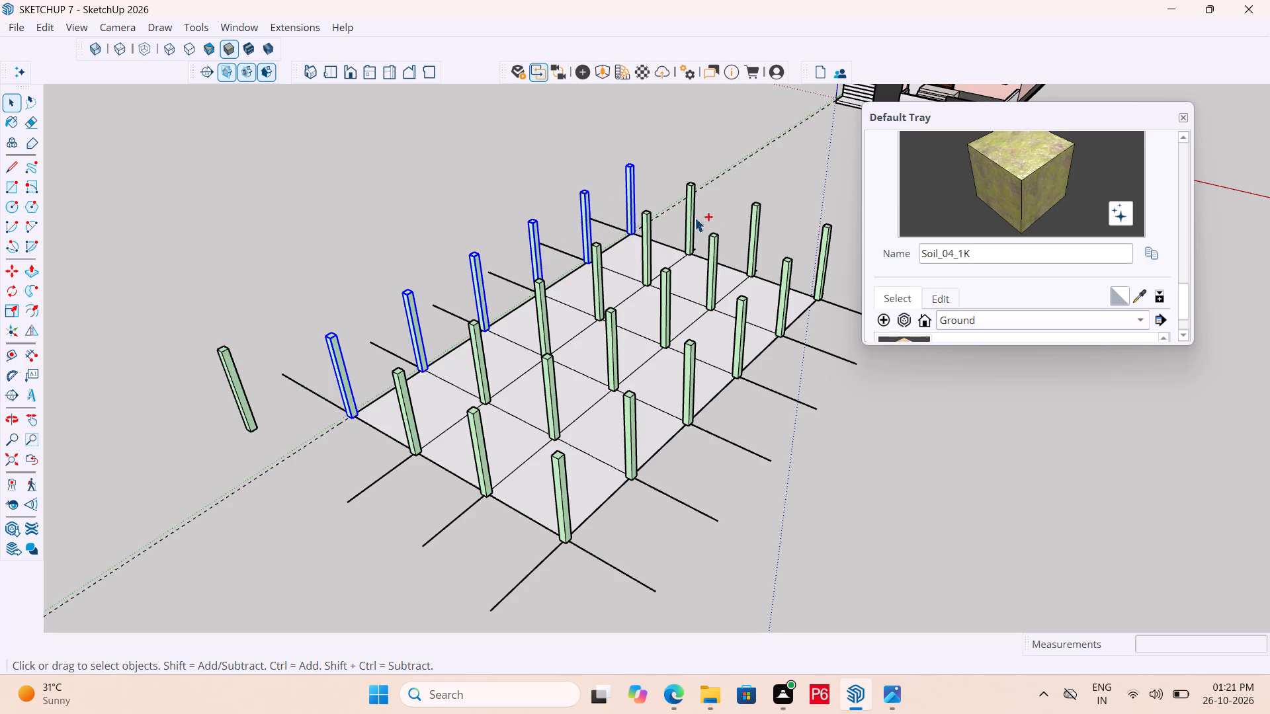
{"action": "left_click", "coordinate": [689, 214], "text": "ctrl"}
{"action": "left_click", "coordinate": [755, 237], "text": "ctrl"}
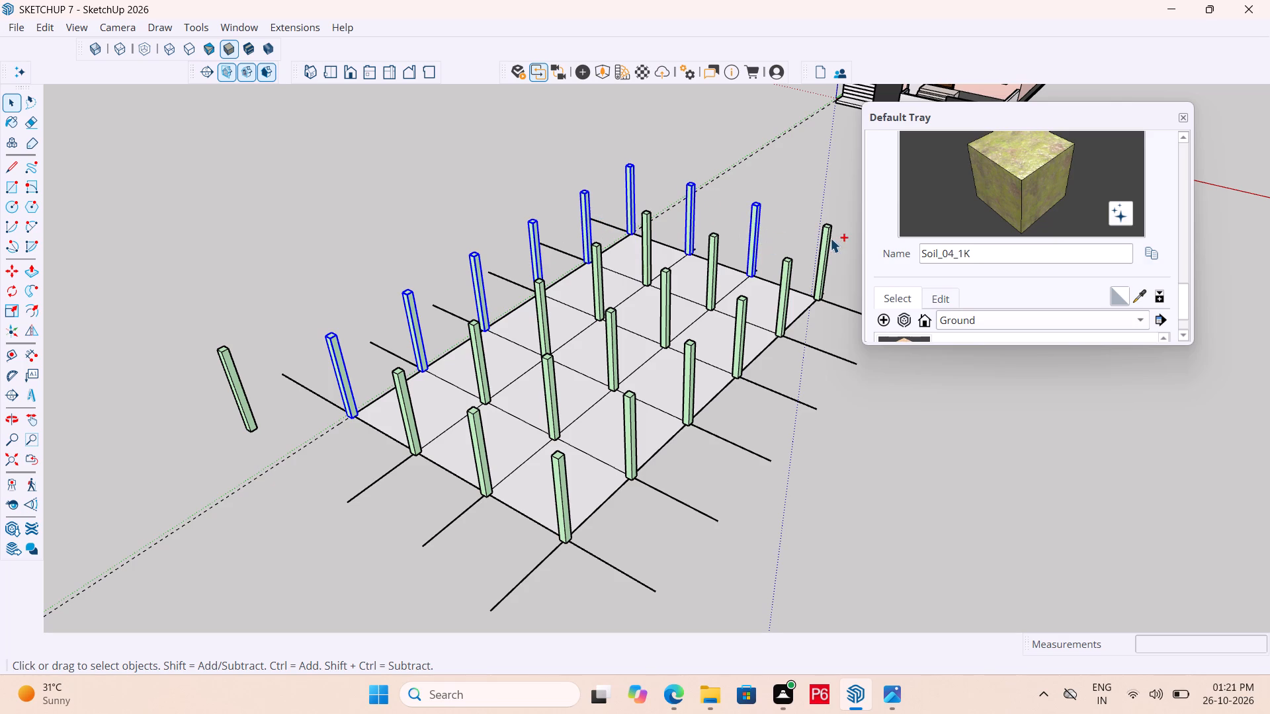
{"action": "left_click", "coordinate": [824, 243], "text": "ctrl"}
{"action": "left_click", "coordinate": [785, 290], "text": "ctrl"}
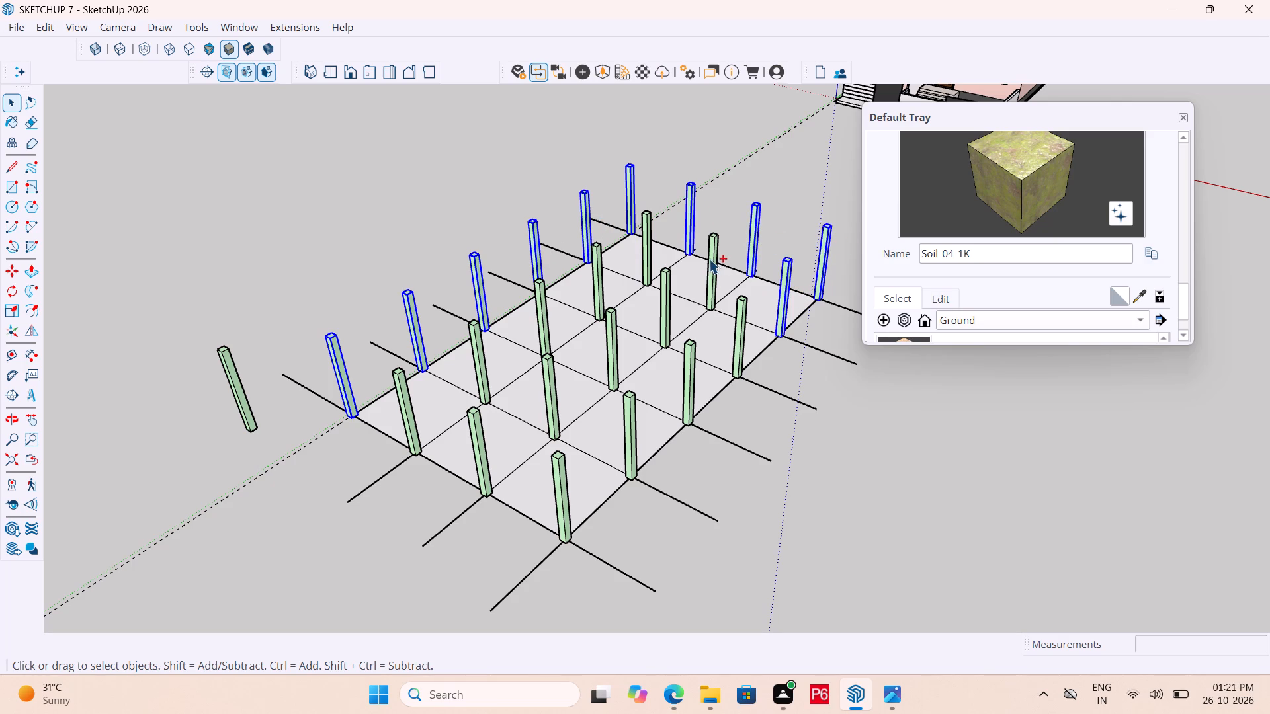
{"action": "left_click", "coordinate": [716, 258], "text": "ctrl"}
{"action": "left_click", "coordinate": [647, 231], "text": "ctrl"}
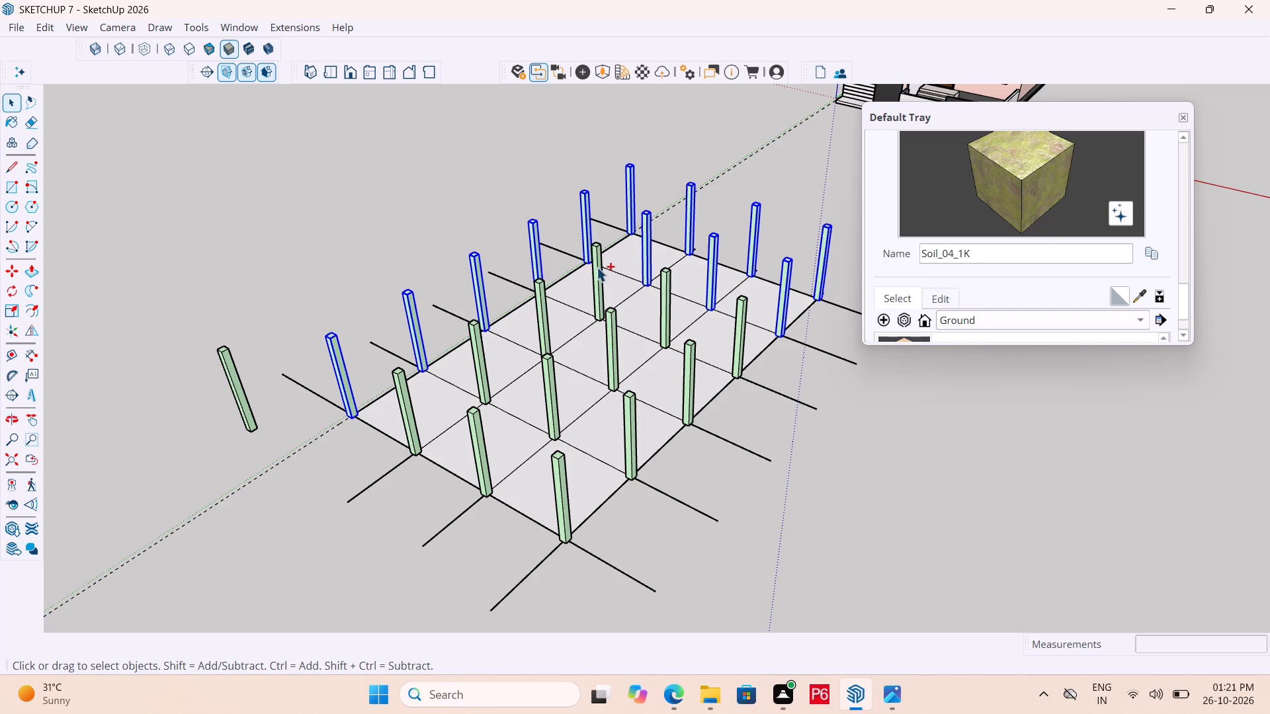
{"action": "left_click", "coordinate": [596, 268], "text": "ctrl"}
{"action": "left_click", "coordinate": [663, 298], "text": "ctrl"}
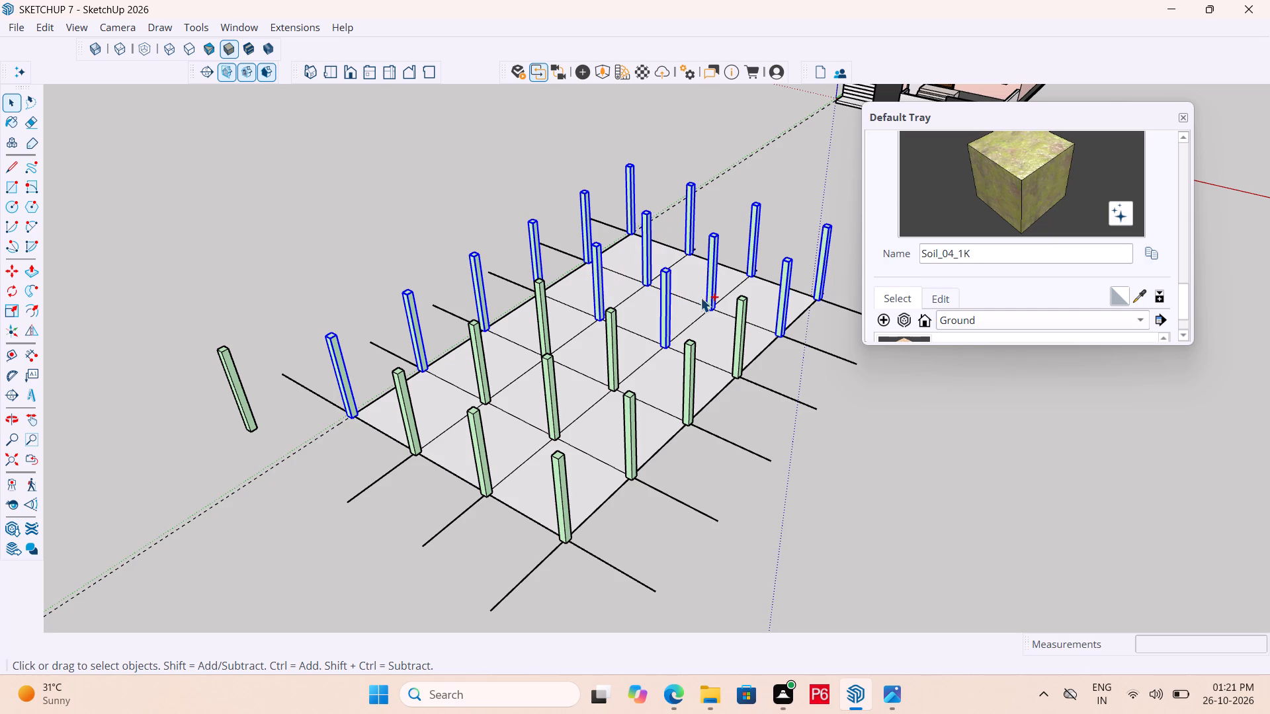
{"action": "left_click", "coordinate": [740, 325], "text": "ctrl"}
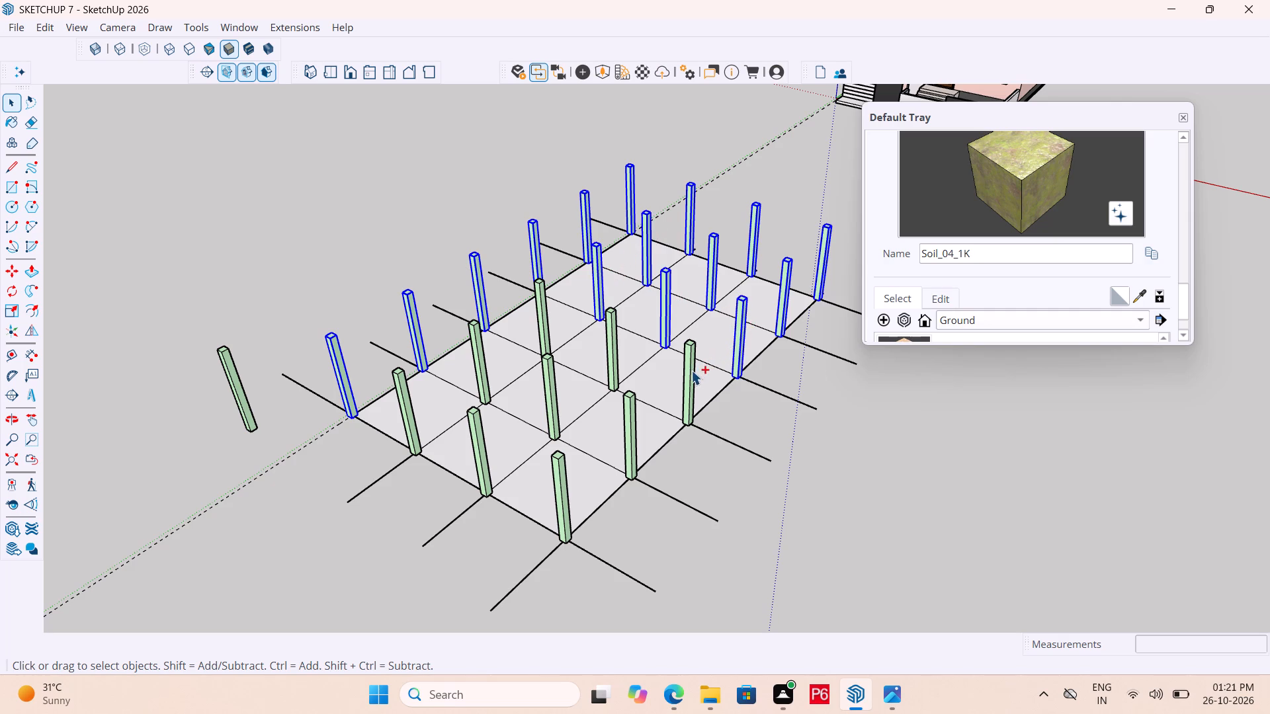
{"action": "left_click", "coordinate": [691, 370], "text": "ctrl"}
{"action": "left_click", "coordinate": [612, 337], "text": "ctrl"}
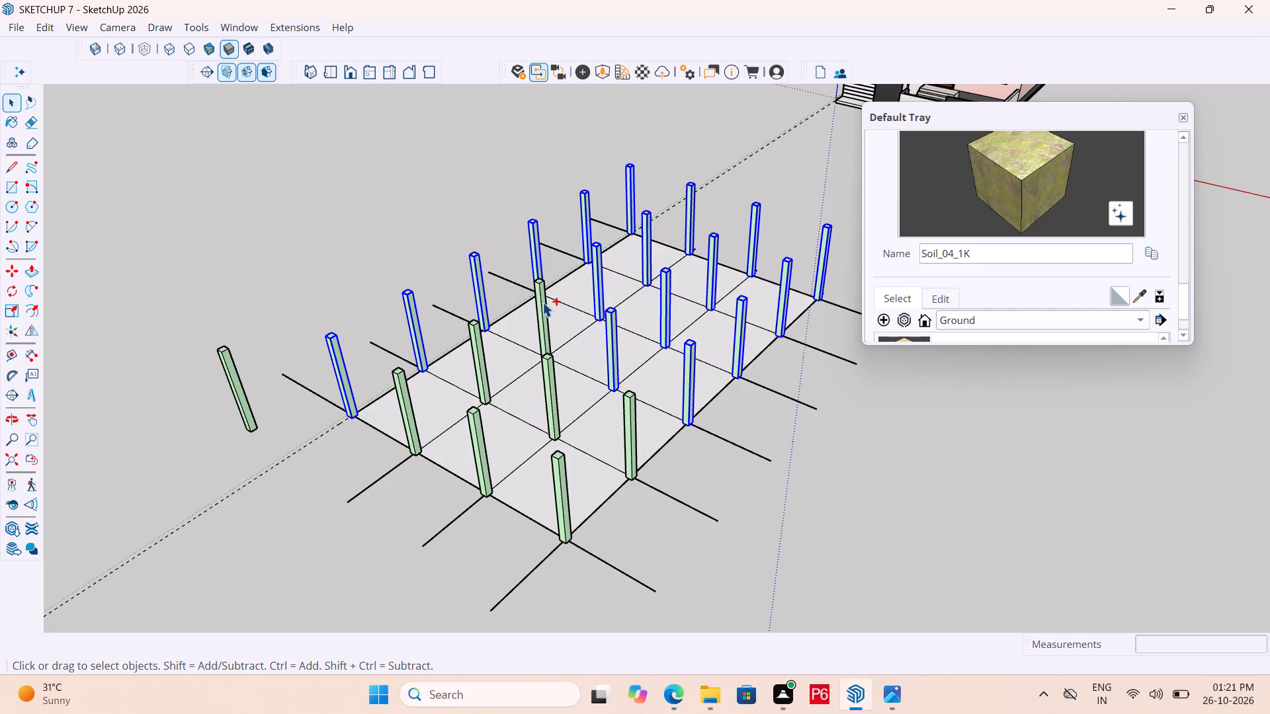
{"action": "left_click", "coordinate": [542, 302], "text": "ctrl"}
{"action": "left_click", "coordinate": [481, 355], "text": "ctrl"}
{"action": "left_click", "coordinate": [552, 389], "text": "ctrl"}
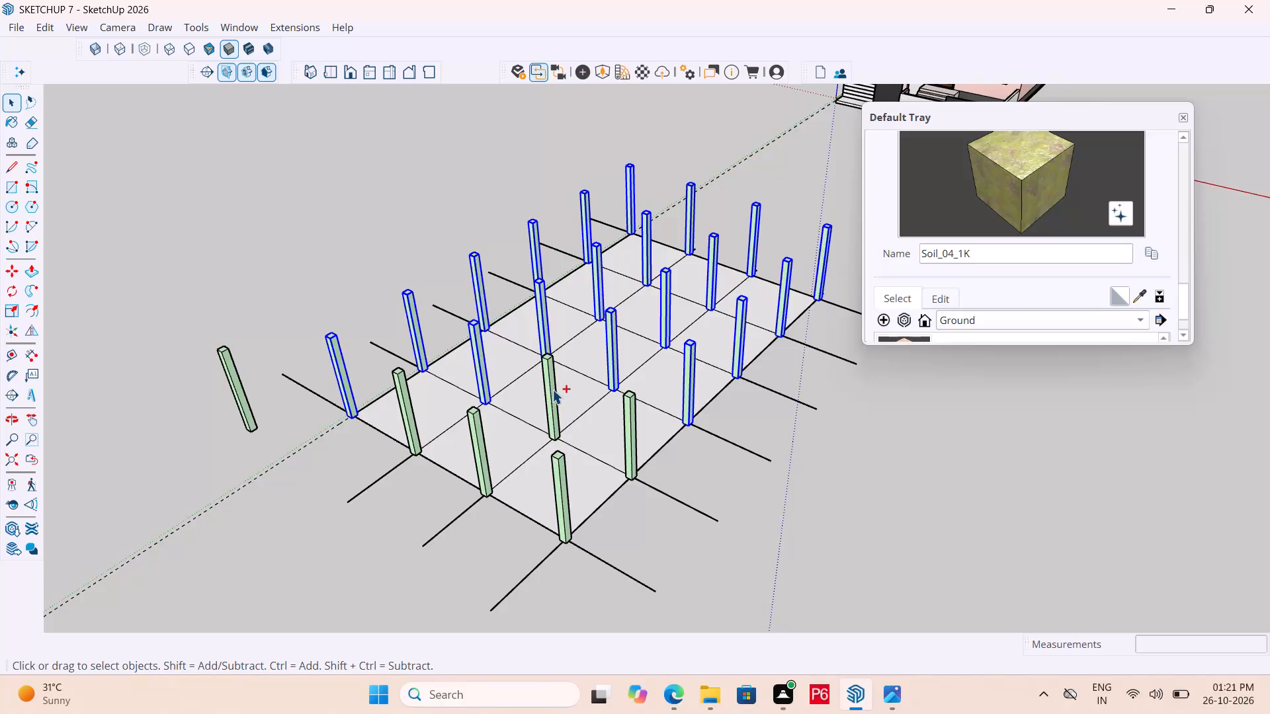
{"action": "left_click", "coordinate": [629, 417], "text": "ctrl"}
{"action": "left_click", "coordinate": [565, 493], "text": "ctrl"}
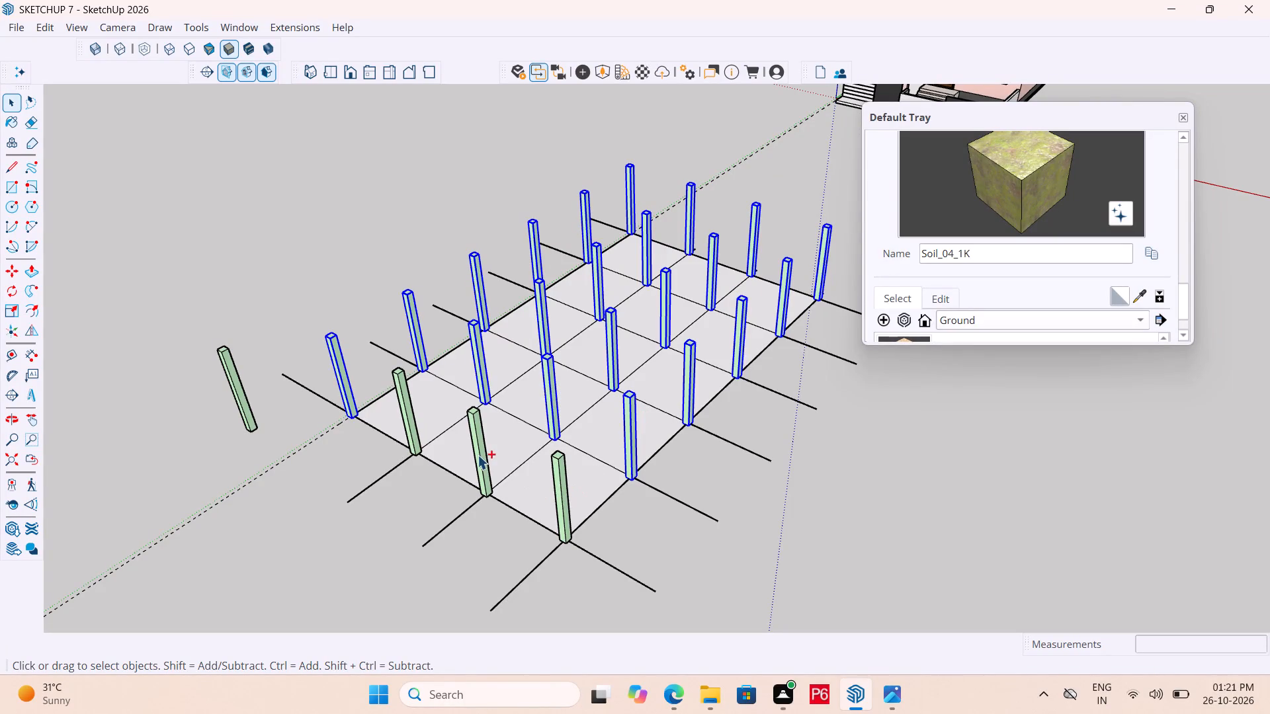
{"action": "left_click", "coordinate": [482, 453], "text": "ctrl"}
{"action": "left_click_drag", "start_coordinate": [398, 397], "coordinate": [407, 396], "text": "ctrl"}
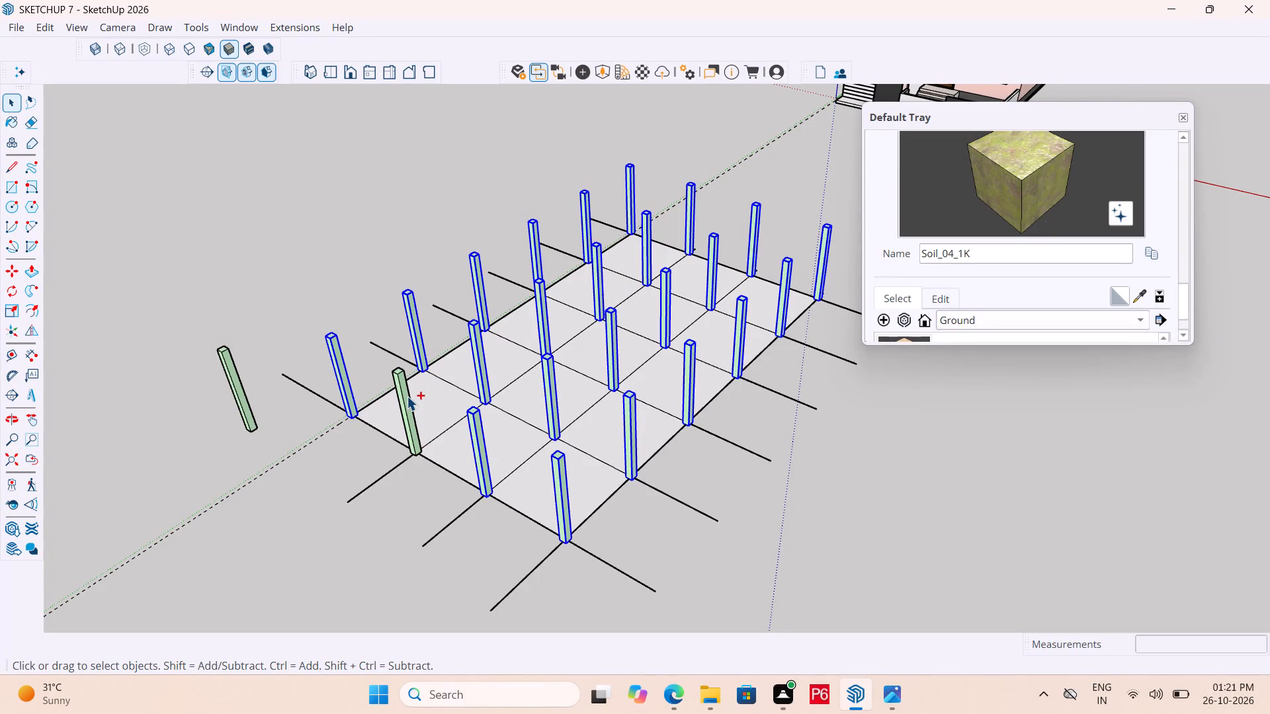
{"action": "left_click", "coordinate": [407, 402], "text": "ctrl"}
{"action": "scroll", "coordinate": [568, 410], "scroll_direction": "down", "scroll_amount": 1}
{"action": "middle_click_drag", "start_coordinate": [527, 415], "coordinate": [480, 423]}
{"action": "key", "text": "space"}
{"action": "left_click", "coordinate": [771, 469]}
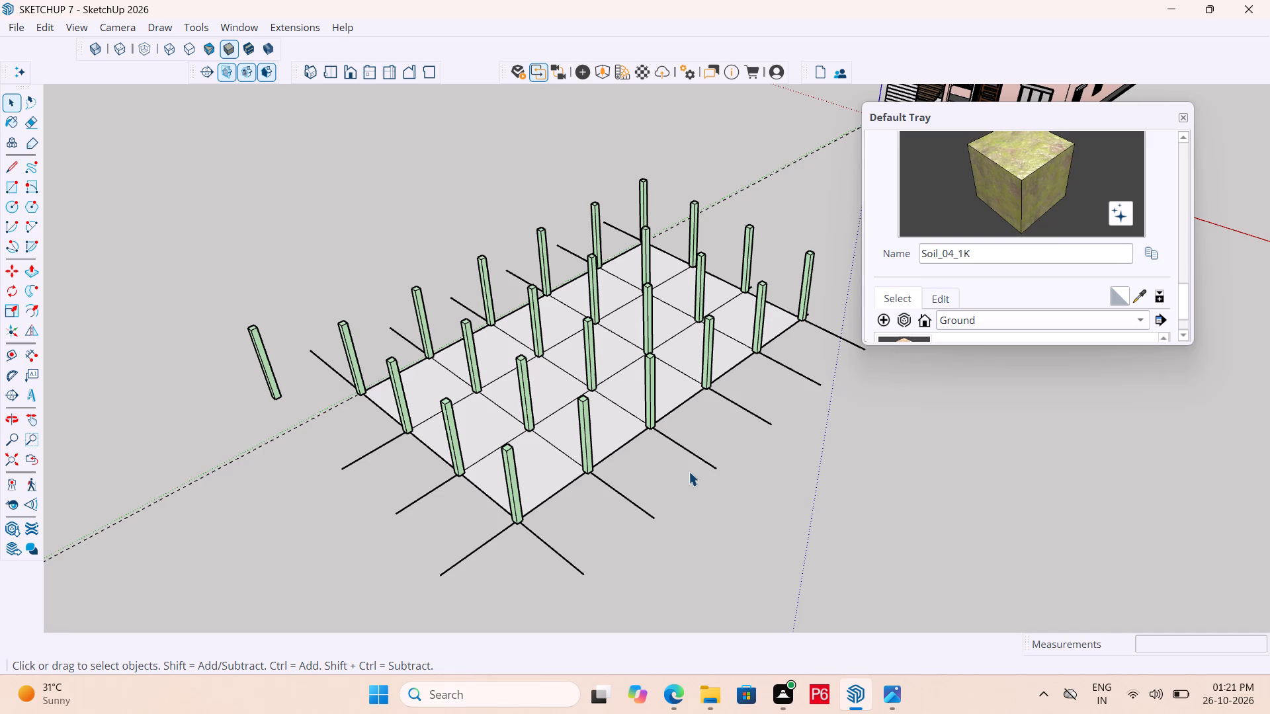
Draw a 9" by 9" rectangle at the top of the corner column's side face looking along the six-column edge row, and save the model.
{"action": "scroll", "coordinate": [458, 413], "scroll_direction": "up", "scroll_amount": 5}
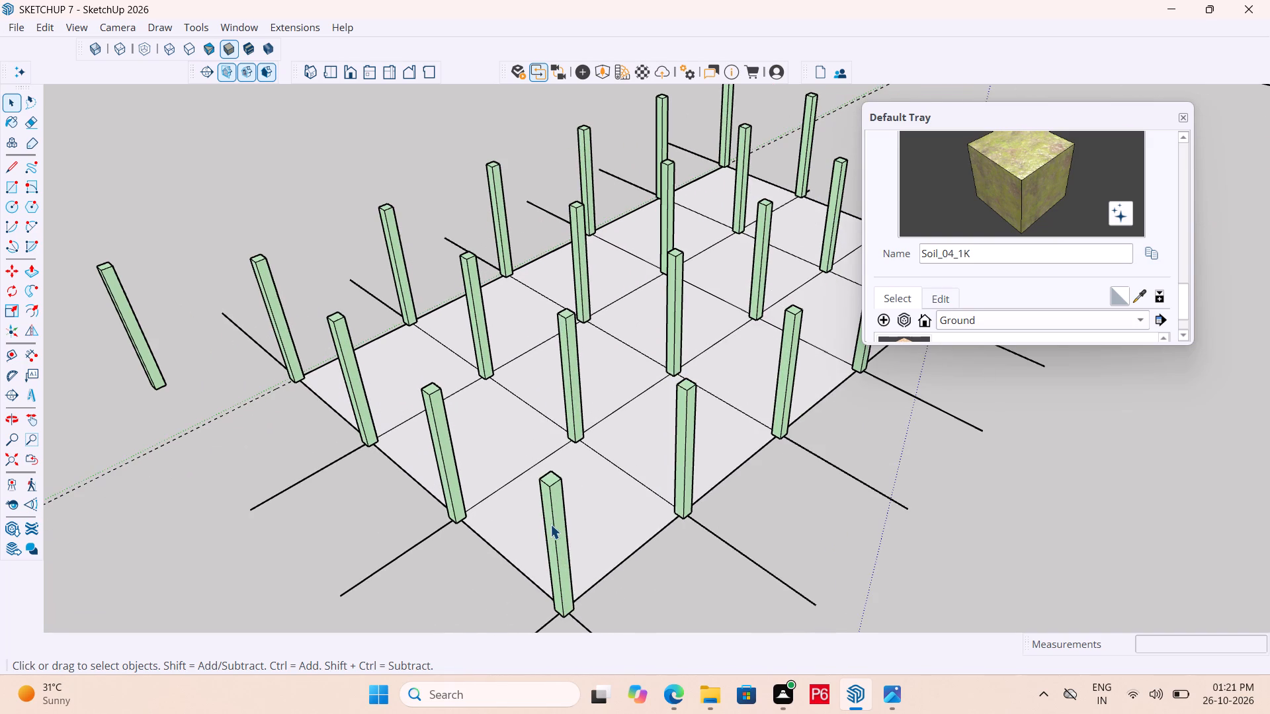
{"action": "scroll", "coordinate": [550, 522], "scroll_direction": "up", "scroll_amount": 1}
{"action": "middle_click_drag", "start_coordinate": [546, 520], "coordinate": [206, 540]}
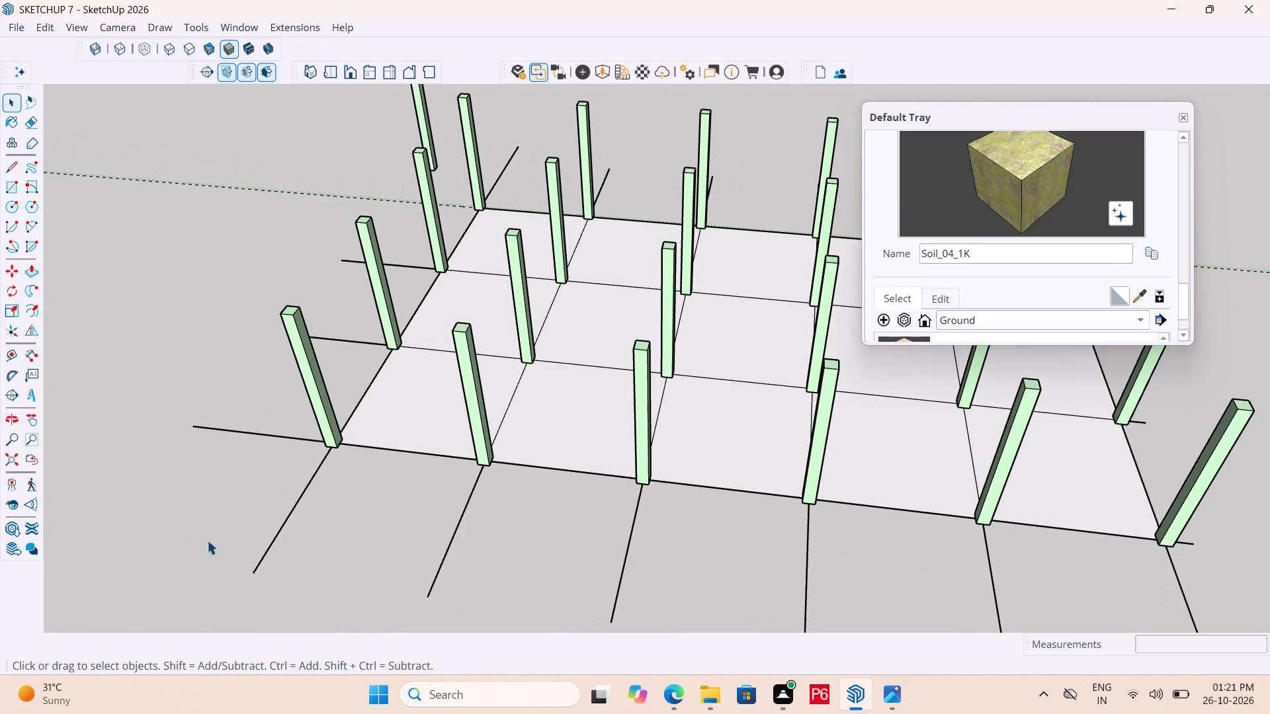
{"action": "key", "text": "r"}
{"action": "scroll", "coordinate": [278, 312], "scroll_direction": "up", "scroll_amount": 11}
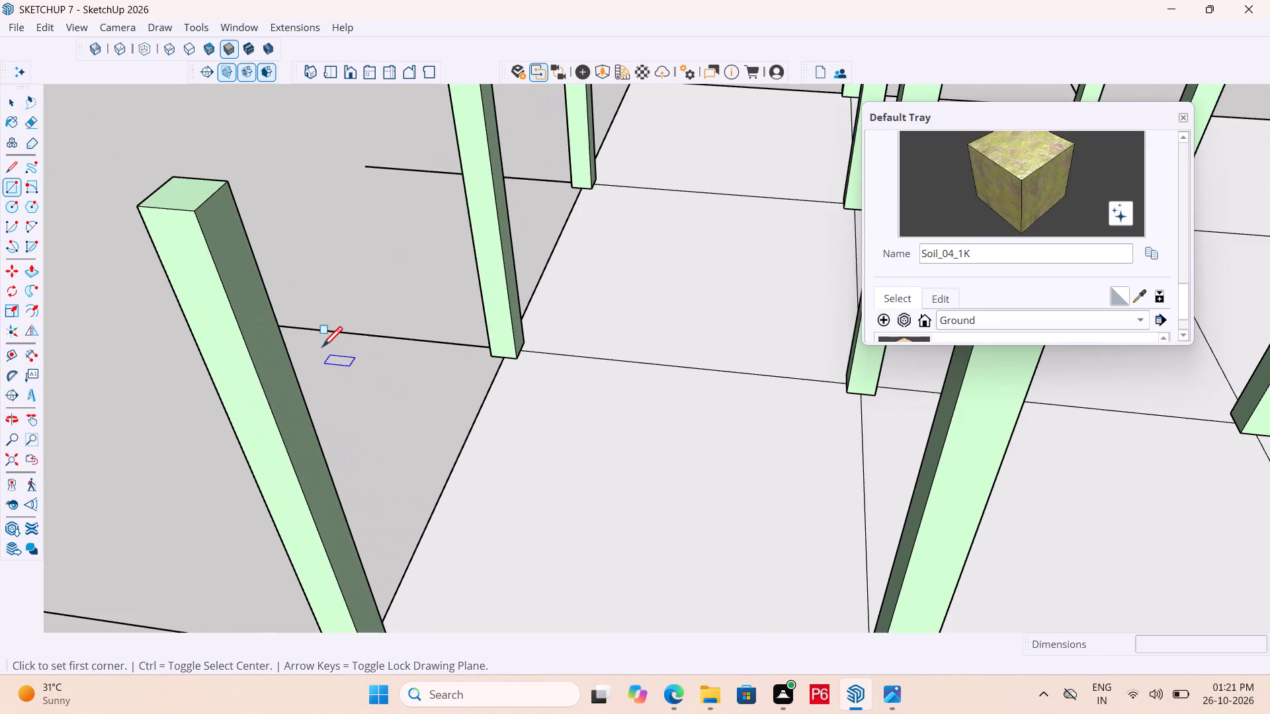
{"action": "key", "text": "space"}
{"action": "key", "text": "r"}
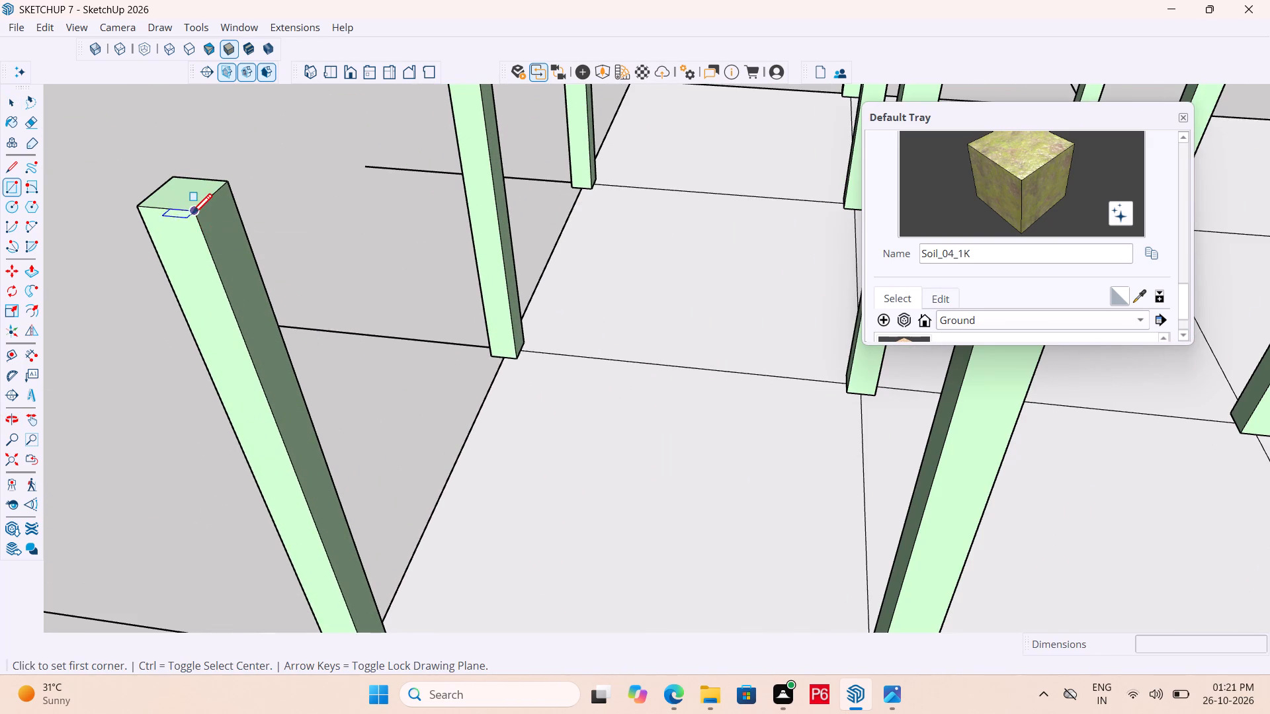
{"action": "left_click_drag", "start_coordinate": [194, 216], "coordinate": [204, 214]}
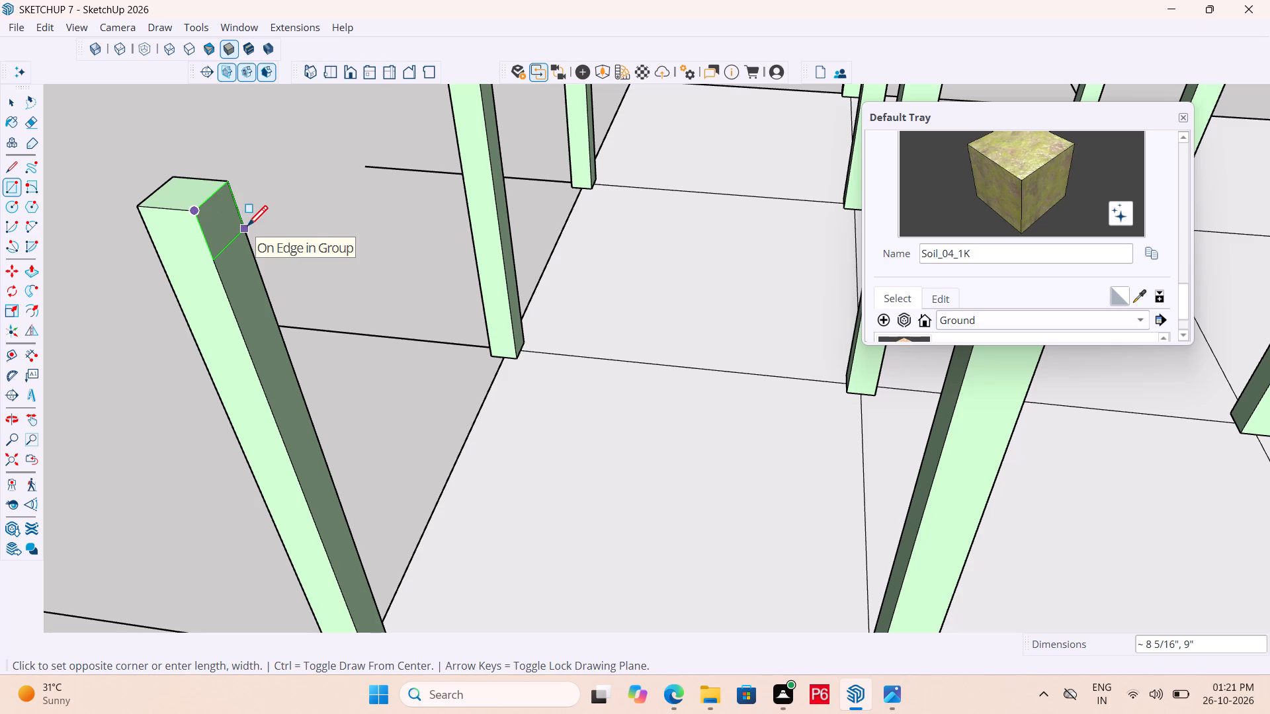
{"action": "type", "text": "9\""}
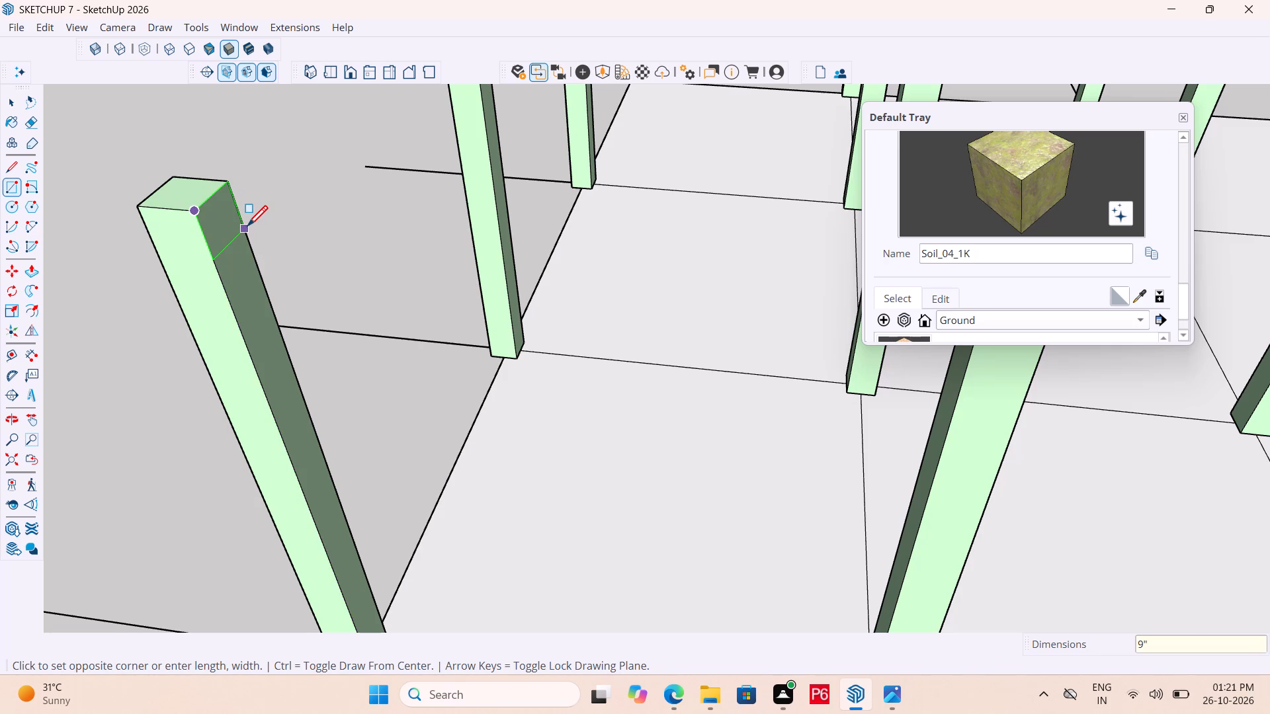
{"action": "type", "text": ",9\""}
{"action": "key", "text": "Return"}
{"action": "key", "text": "ctrl+s"}
{"action": "key", "text": "space"}
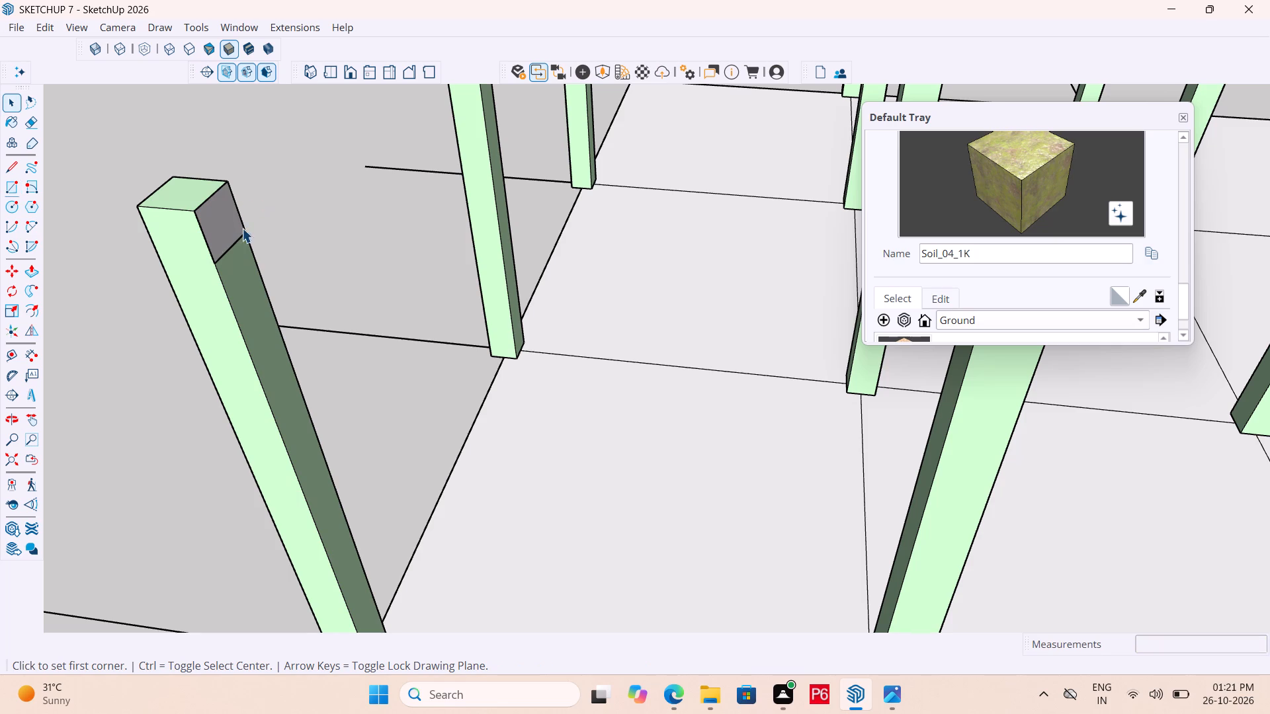
Make the new square face and its edges a group, open that group for editing and select the face.
{"action": "double_click", "coordinate": [216, 231]}
{"action": "double_click", "coordinate": [216, 231]}
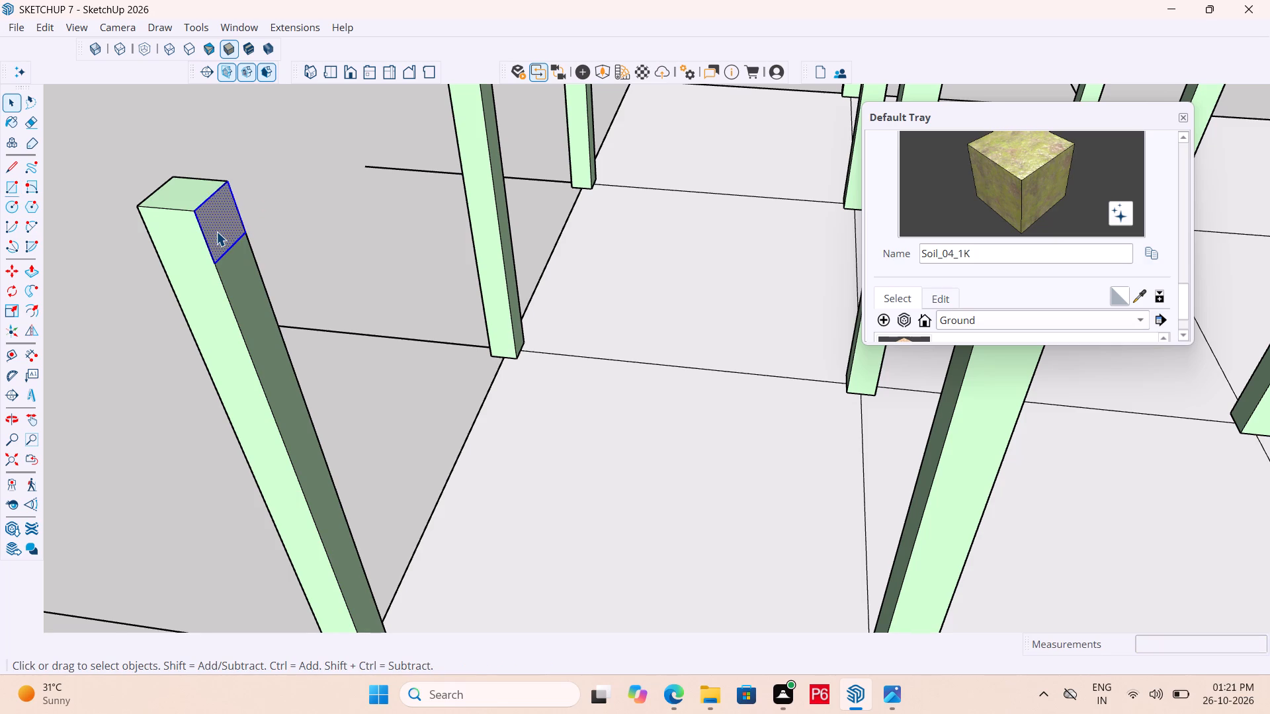
{"action": "right_click", "coordinate": [216, 230]}
{"action": "left_click", "coordinate": [302, 385]}
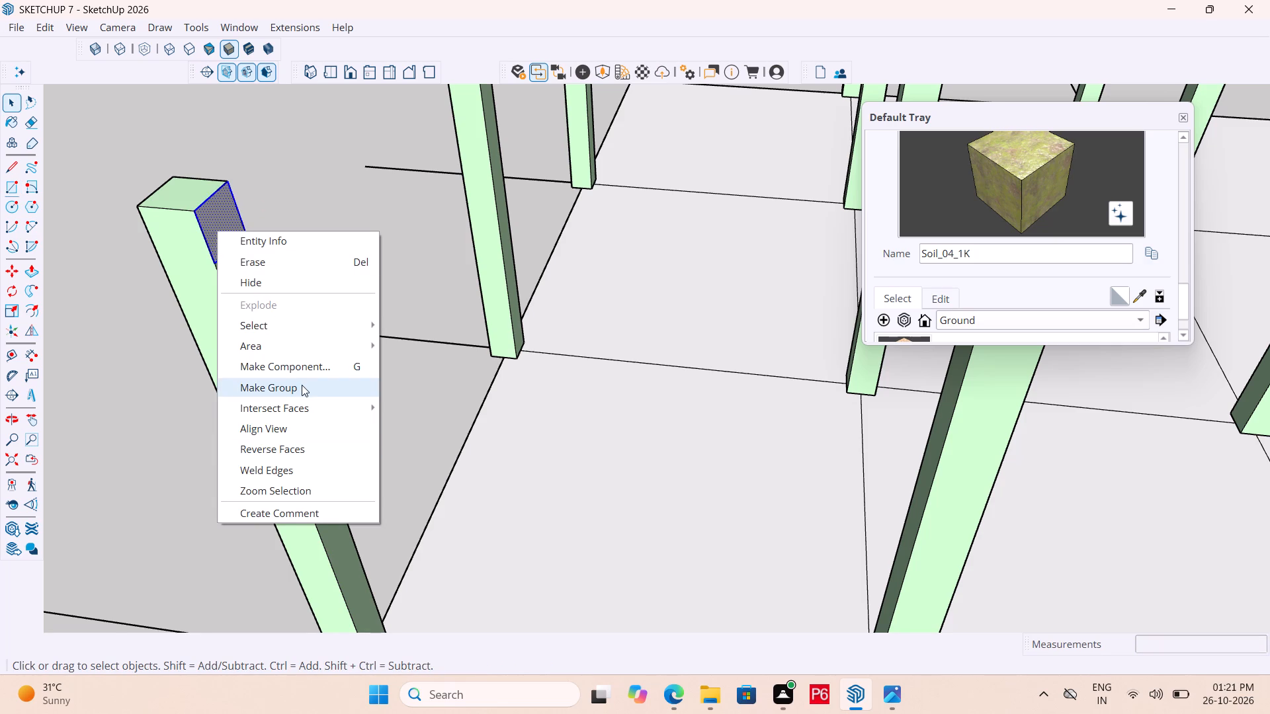
{"action": "key", "text": "space"}
{"action": "double_click", "coordinate": [227, 218]}
{"action": "left_click", "coordinate": [216, 222]}
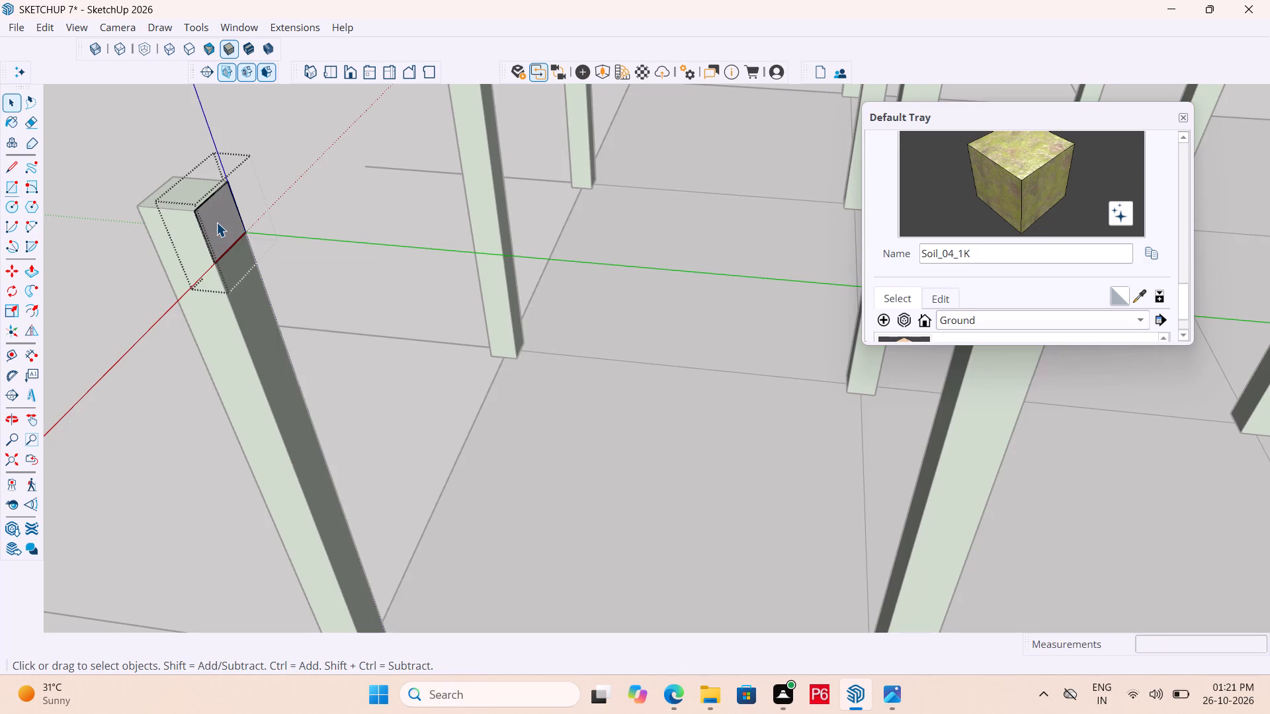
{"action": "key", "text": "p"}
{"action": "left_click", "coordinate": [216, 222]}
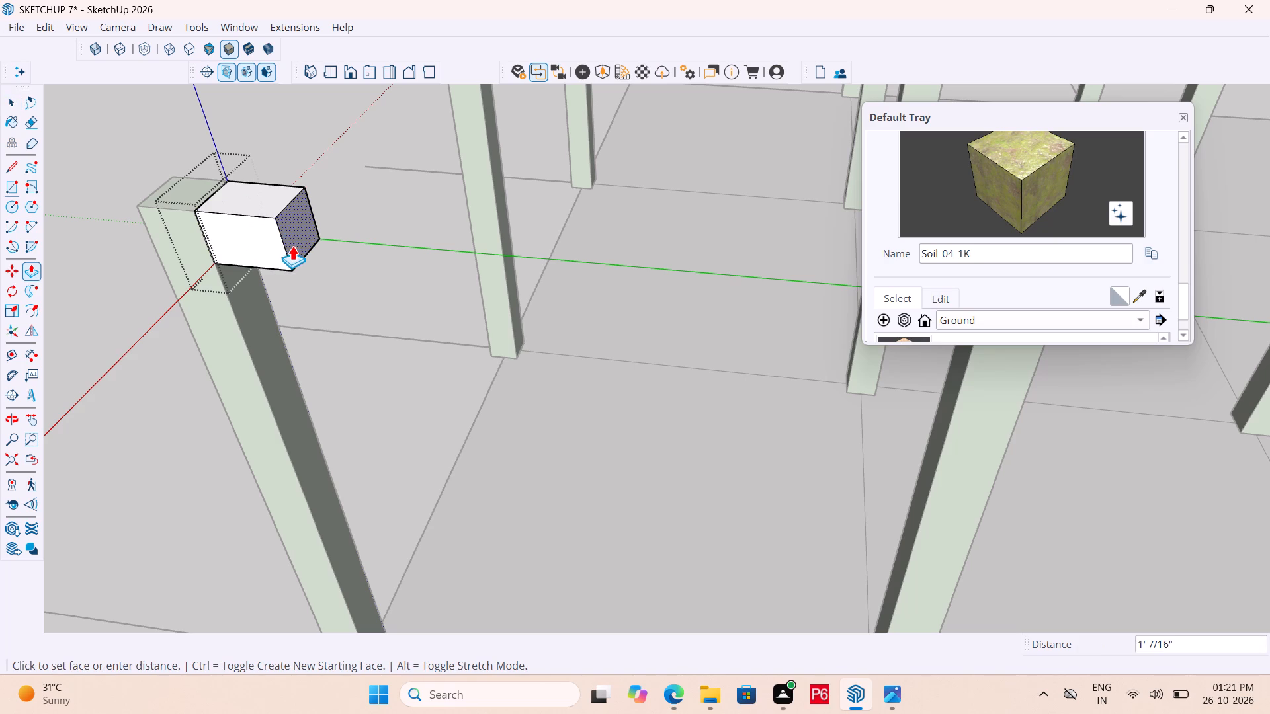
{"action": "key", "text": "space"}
Switch the materials to Solid Colors, sample G01_Mint_Mist from a column and paint the grouped square face with it.
{"action": "scroll", "coordinate": [970, 322], "scroll_direction": "down", "scroll_amount": 2}
{"action": "left_click", "coordinate": [994, 267]}
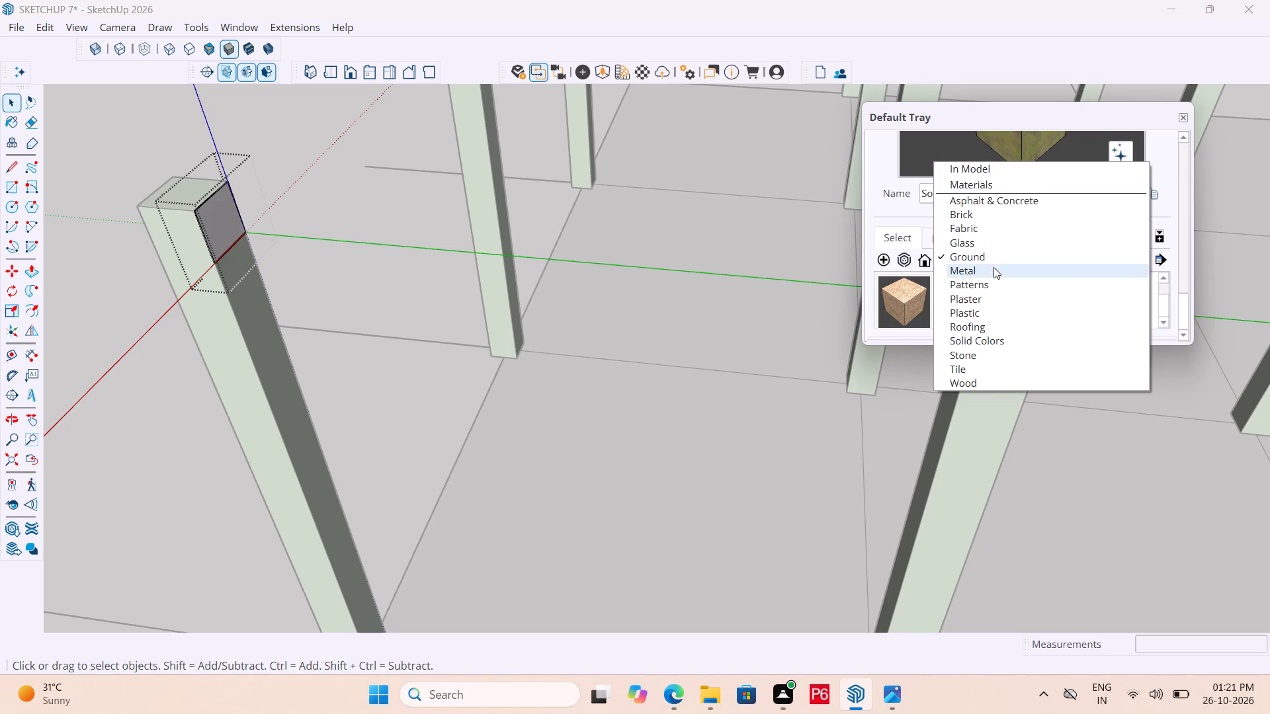
{"action": "left_click", "coordinate": [992, 339]}
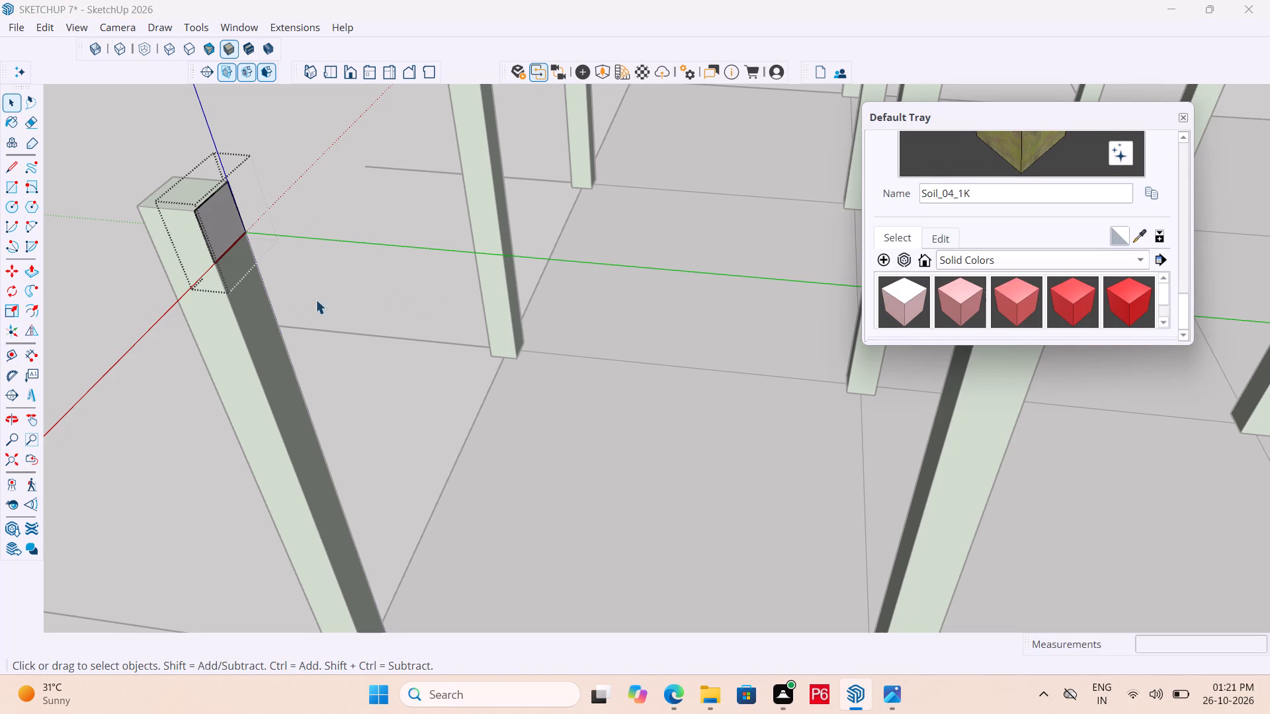
{"action": "left_click", "coordinate": [1143, 235]}
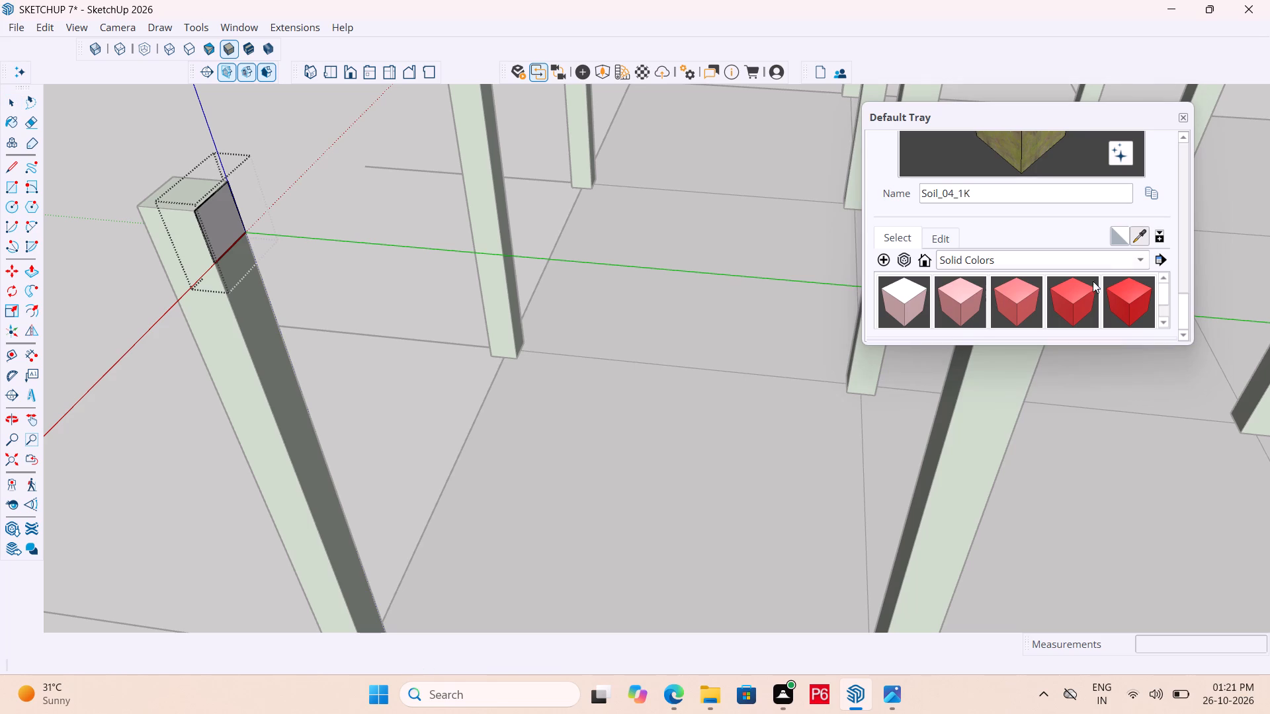
{"action": "left_click", "coordinate": [1005, 384]}
{"action": "left_click", "coordinate": [207, 231]}
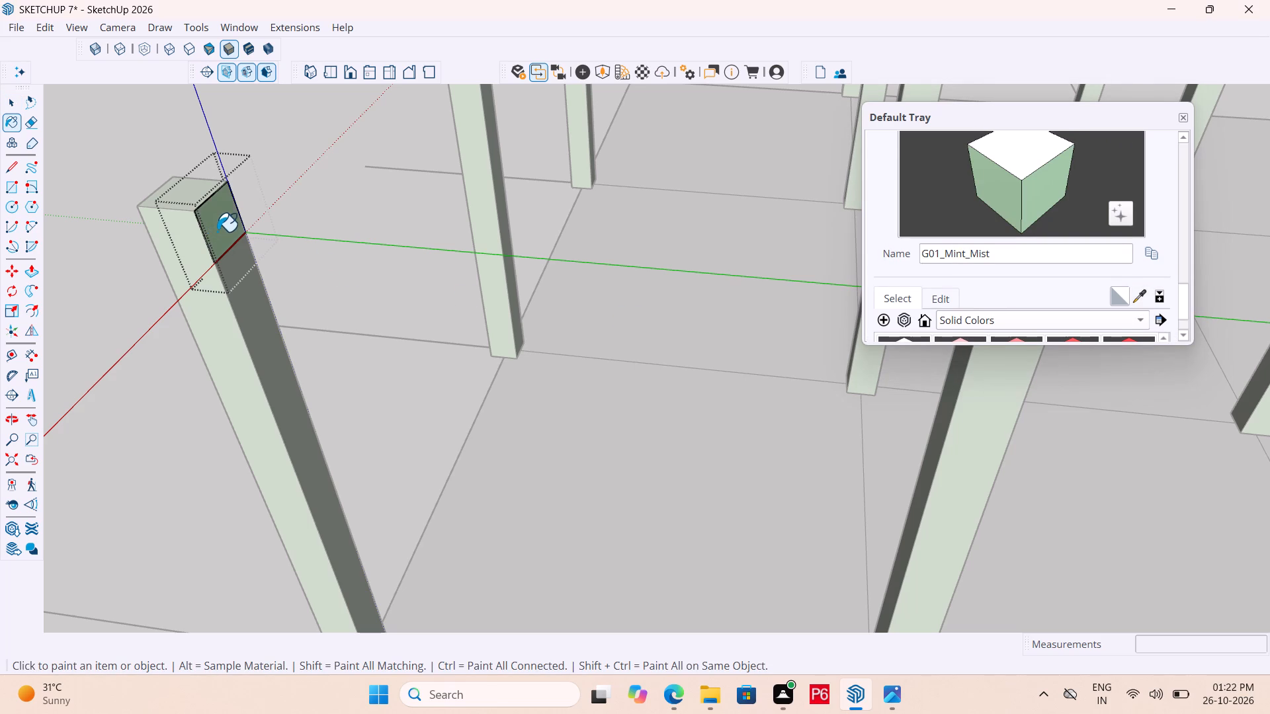
Push/Pull the mint square face along the edge row to the last column, making a beam about 49' long.
{"action": "key", "text": "p"}
{"action": "left_click_drag", "start_coordinate": [224, 231], "coordinate": [233, 230]}
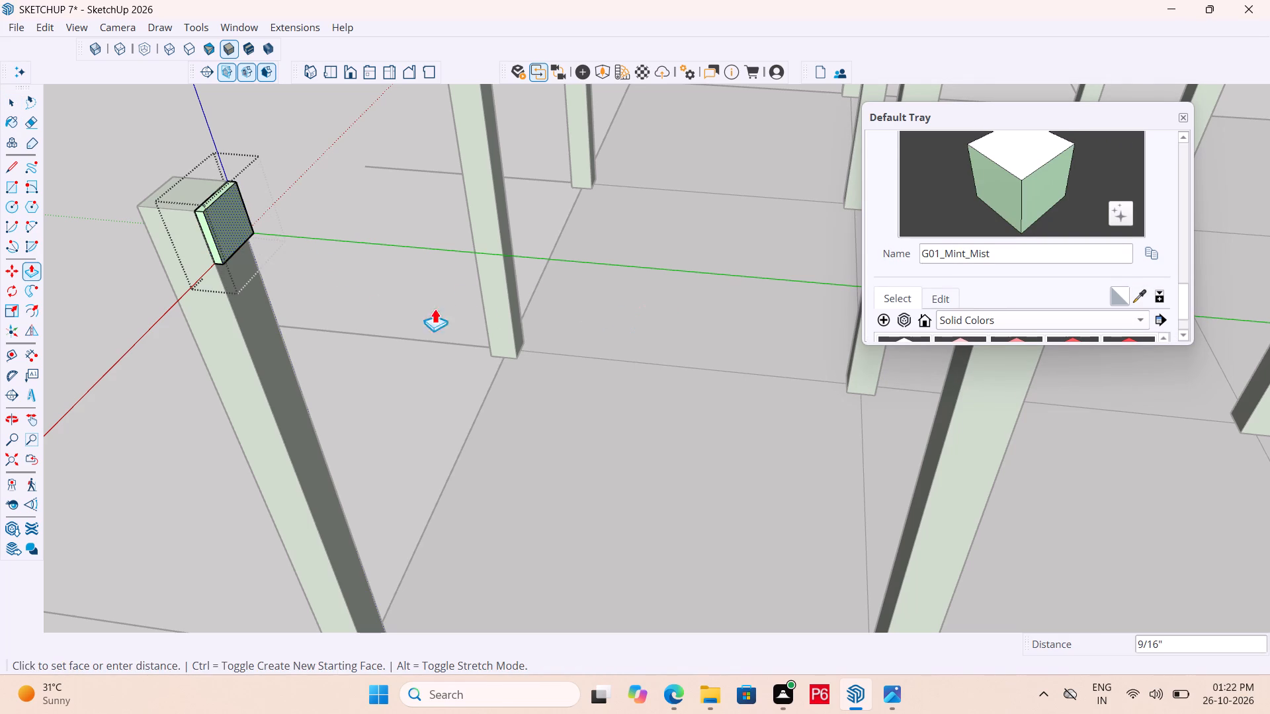
{"action": "left_click", "coordinate": [232, 223]}
{"action": "scroll", "coordinate": [349, 307], "scroll_direction": "down", "scroll_amount": 14}
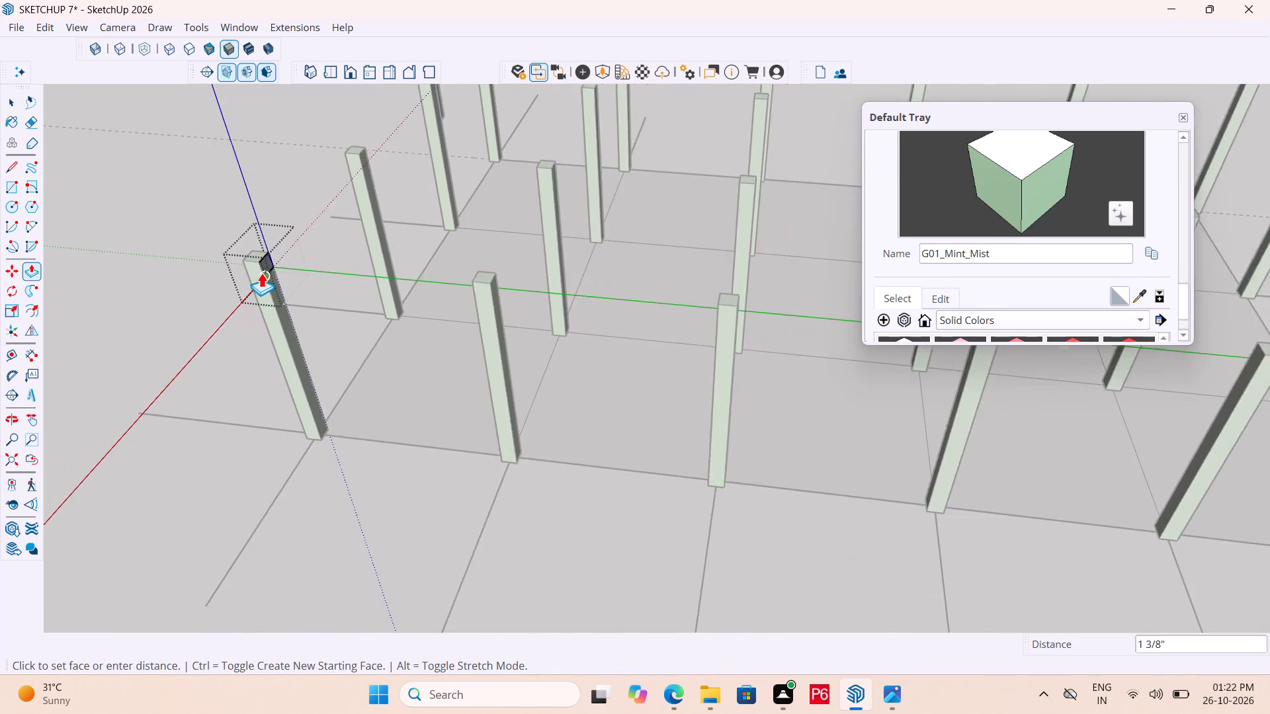
{"action": "scroll", "coordinate": [261, 272], "scroll_direction": "down", "scroll_amount": 7}
{"action": "scroll", "coordinate": [1013, 383], "scroll_direction": "up", "scroll_amount": 6}
{"action": "scroll", "coordinate": [542, 502], "scroll_direction": "down", "scroll_amount": 7}
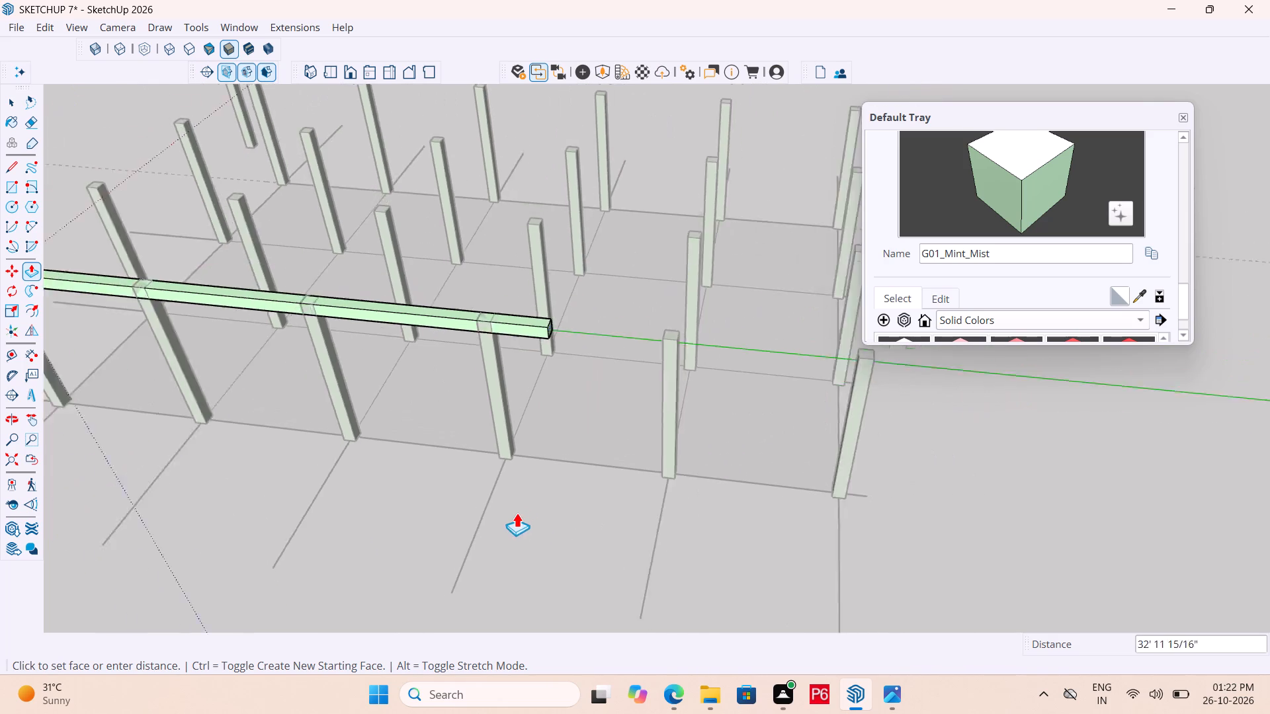
{"action": "scroll", "coordinate": [513, 512], "scroll_direction": "down", "scroll_amount": 5}
{"action": "middle_click_drag", "start_coordinate": [716, 409], "coordinate": [767, 426]}
{"action": "scroll", "coordinate": [765, 426], "scroll_direction": "up", "scroll_amount": 9}
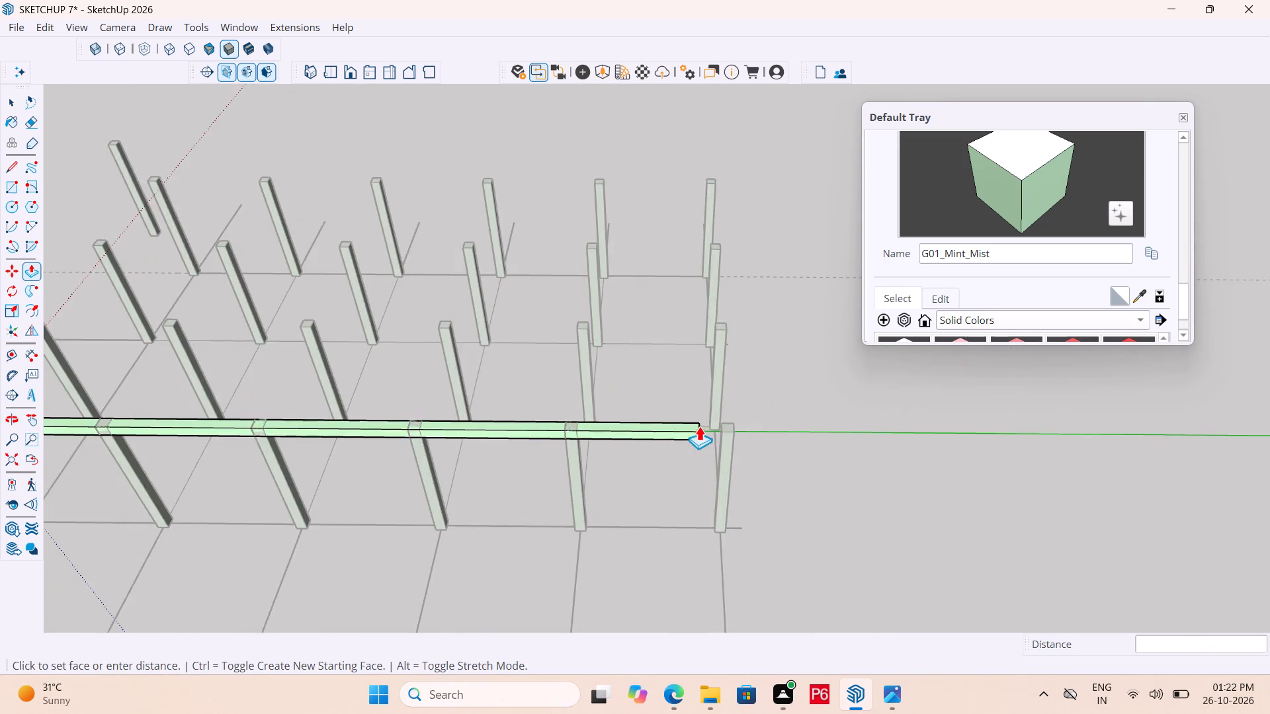
{"action": "scroll", "coordinate": [699, 426], "scroll_direction": "up", "scroll_amount": 7}
{"action": "left_click", "coordinate": [768, 458]}
{"action": "scroll", "coordinate": [920, 454], "scroll_direction": "down", "scroll_amount": 6}
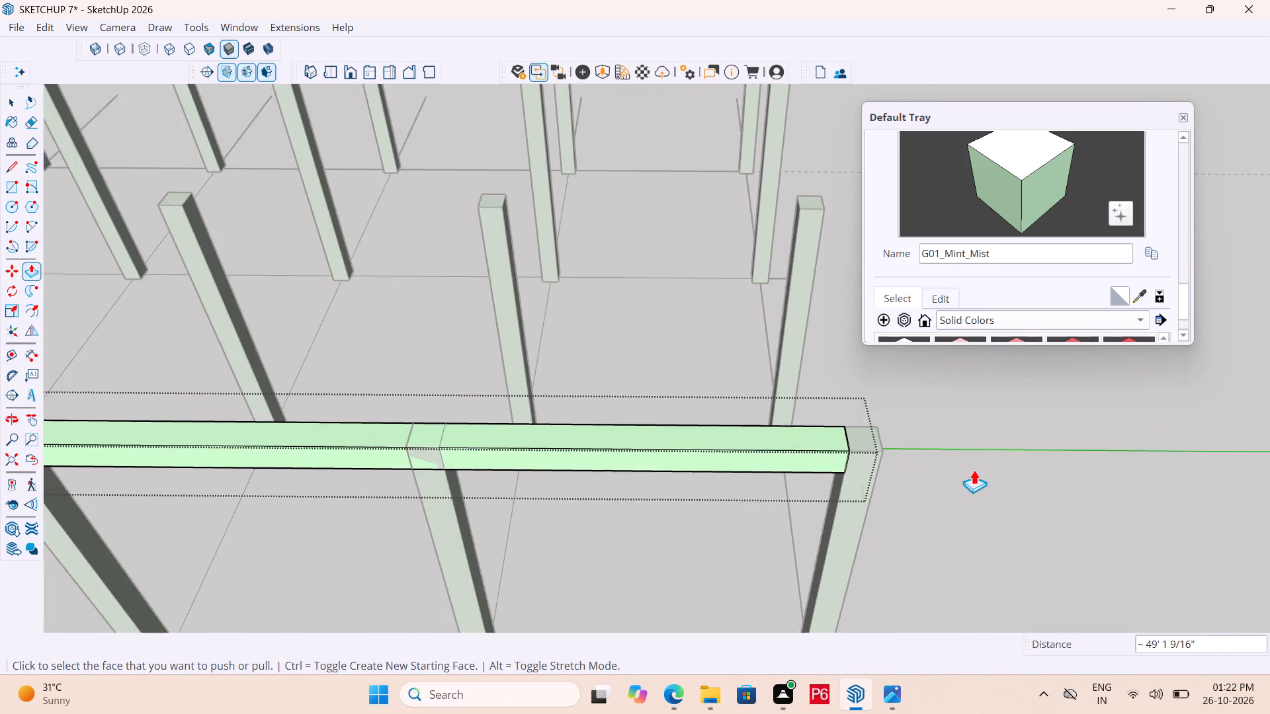
{"action": "scroll", "coordinate": [999, 463], "scroll_direction": "down", "scroll_amount": 13}
{"action": "middle_click_drag", "start_coordinate": [961, 463], "coordinate": [843, 470]}
{"action": "key", "text": "space"}
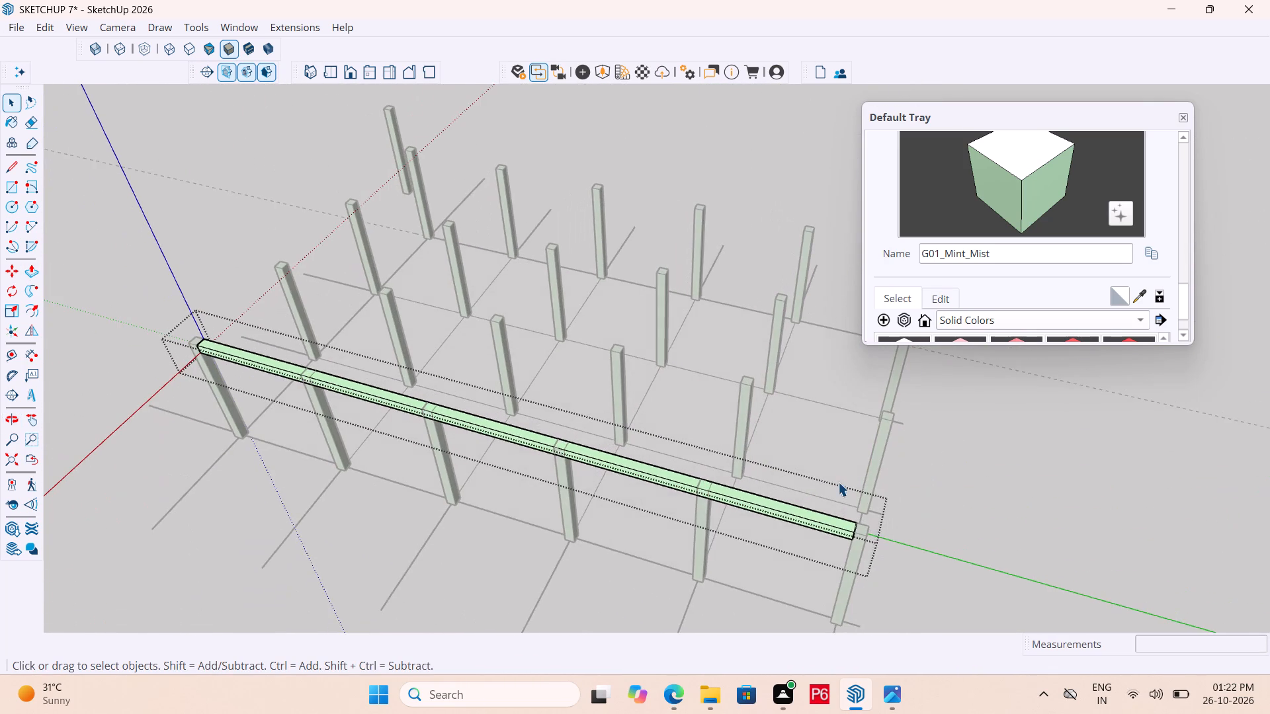
Close the beam group and copy the whole beam 10' across onto the tops of the second column row.
{"action": "scroll", "coordinate": [833, 504], "scroll_direction": "up", "scroll_amount": 5}
{"action": "left_click", "coordinate": [959, 496]}
{"action": "left_click", "coordinate": [859, 558]}
{"action": "middle_click_drag", "start_coordinate": [935, 571], "coordinate": [943, 569]}
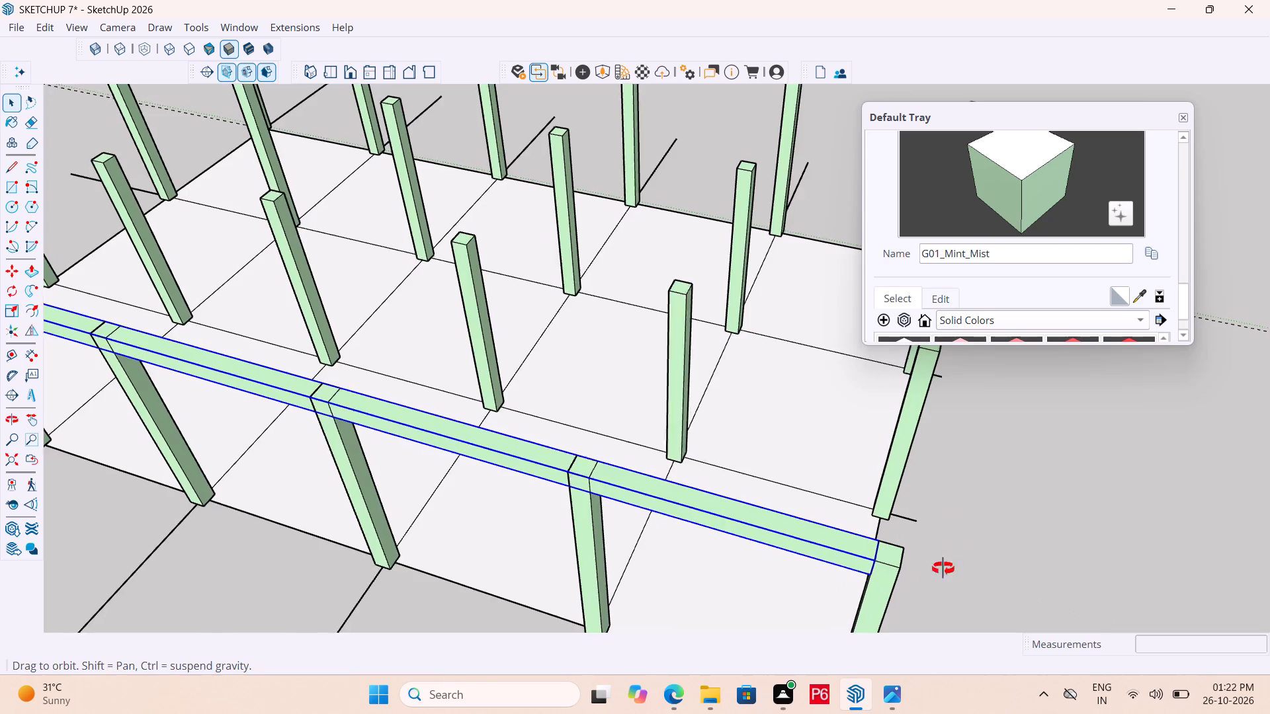
{"action": "middle_click_drag", "start_coordinate": [943, 569], "coordinate": [961, 524]}
{"action": "scroll", "coordinate": [534, 466], "scroll_direction": "down", "scroll_amount": 6}
{"action": "middle_click_drag", "start_coordinate": [532, 482], "coordinate": [736, 481]}
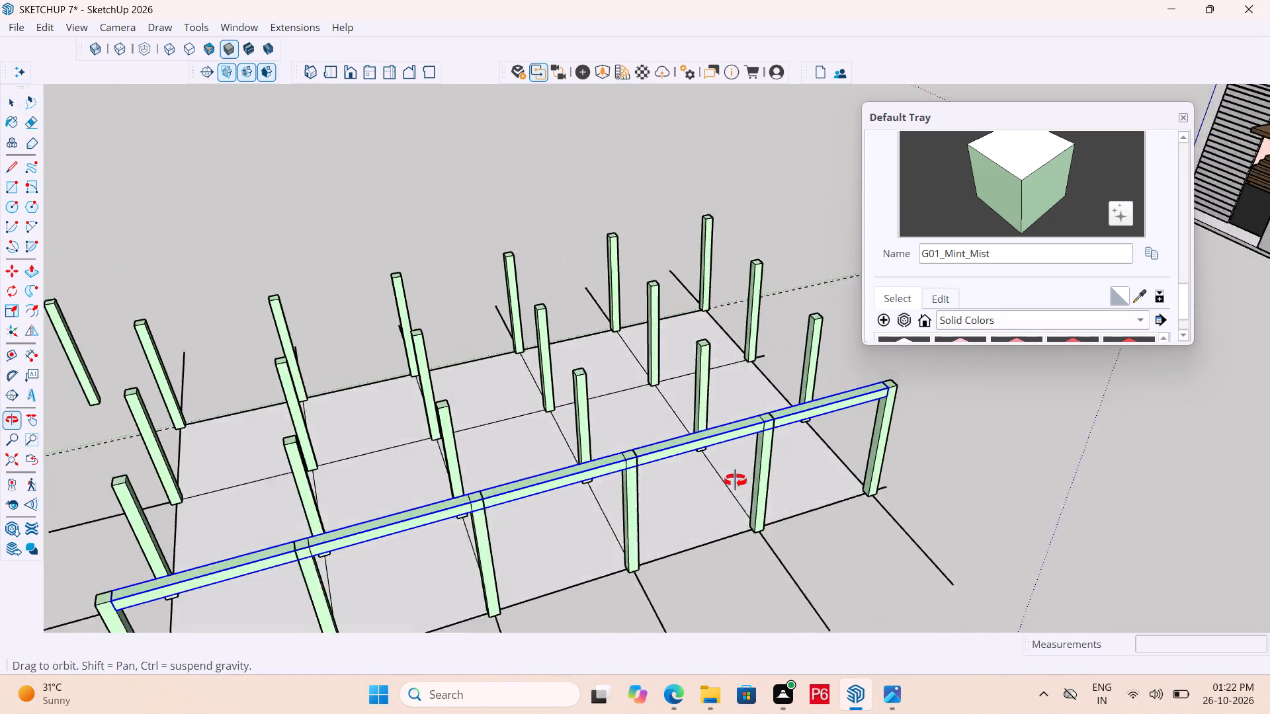
{"action": "middle_click_drag", "start_coordinate": [736, 481], "coordinate": [704, 483]}
{"action": "scroll", "coordinate": [908, 418], "scroll_direction": "up", "scroll_amount": 5}
{"action": "scroll", "coordinate": [788, 404], "scroll_direction": "up", "scroll_amount": 6}
{"action": "key", "text": "m"}
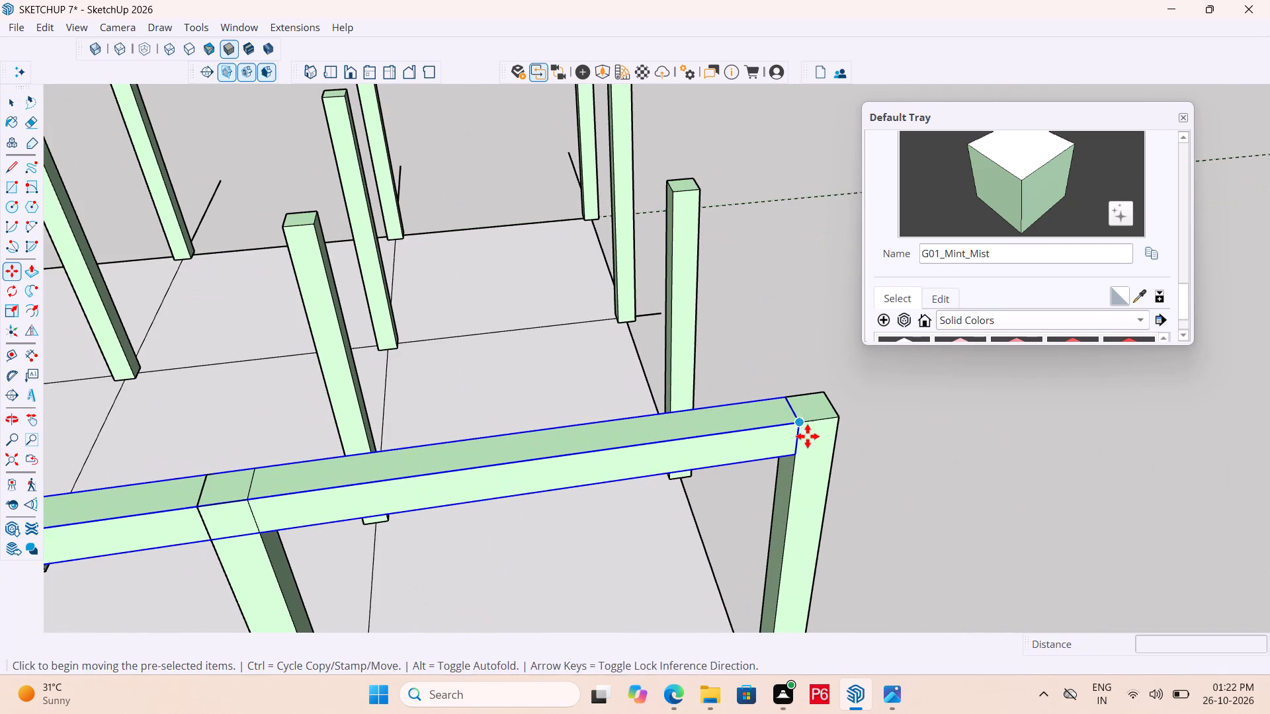
{"action": "left_click", "coordinate": [805, 425]}
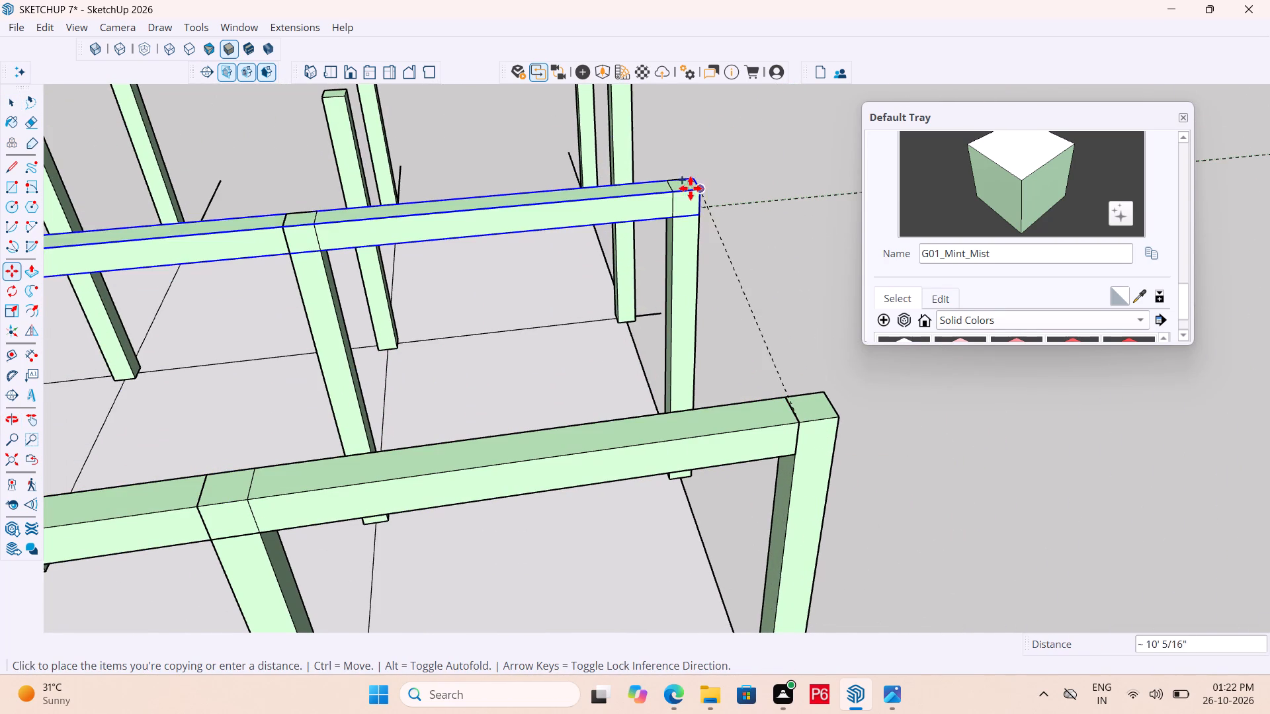
{"action": "left_click", "coordinate": [676, 197]}
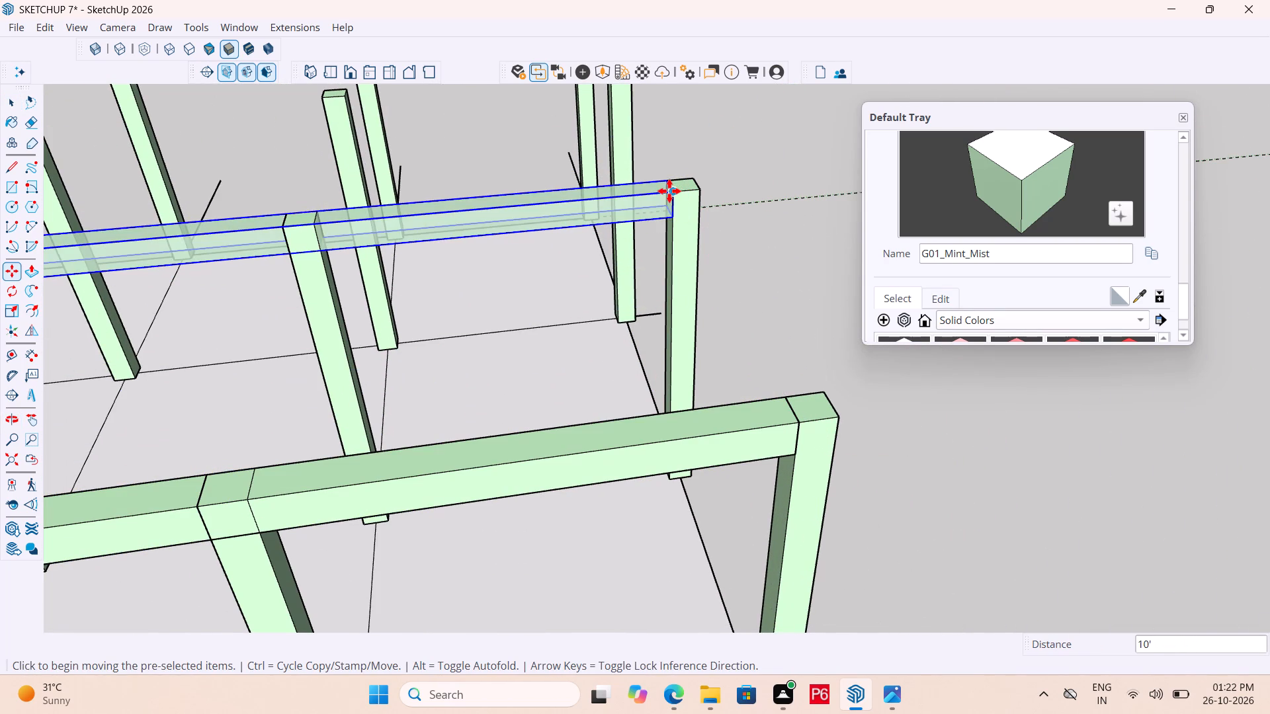
Copy the beam about 10' further onto the tops of the third column row.
{"action": "left_click", "coordinate": [675, 190]}
{"action": "scroll", "coordinate": [661, 261], "scroll_direction": "down", "scroll_amount": 5}
{"action": "scroll", "coordinate": [695, 346], "scroll_direction": "down", "scroll_amount": 5}
{"action": "scroll", "coordinate": [677, 251], "scroll_direction": "up", "scroll_amount": 9}
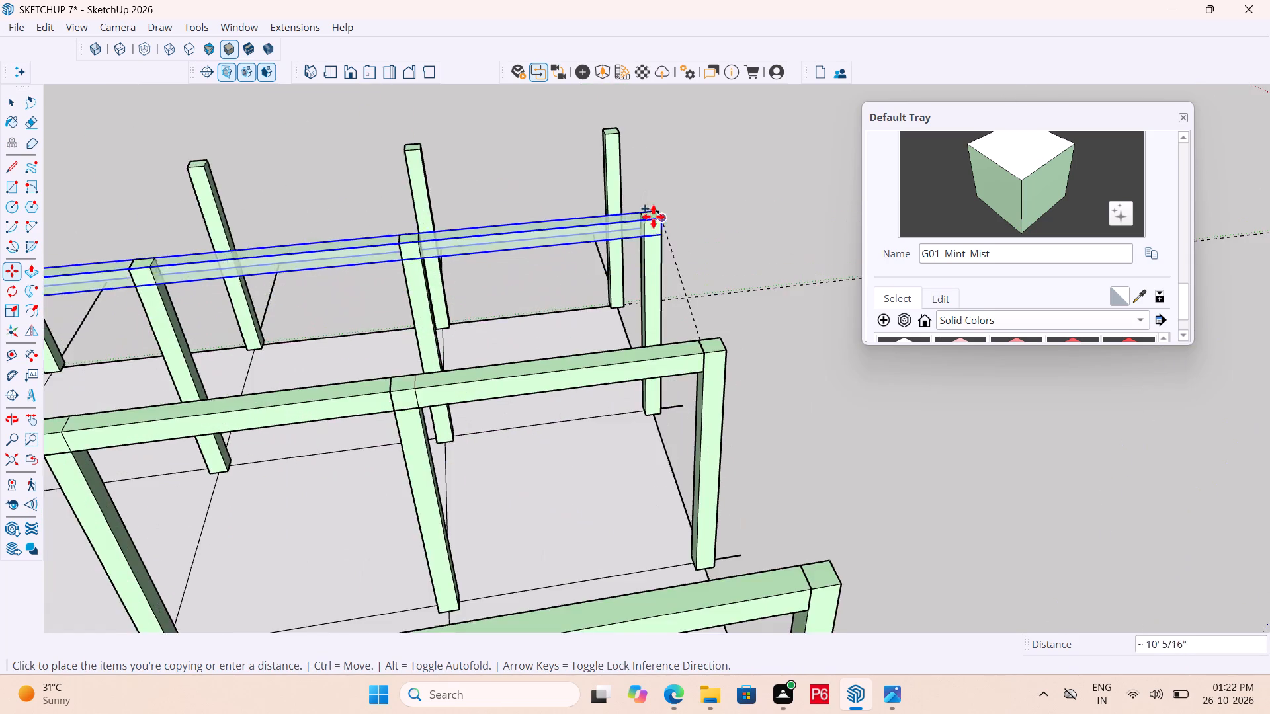
{"action": "scroll", "coordinate": [654, 217], "scroll_direction": "up", "scroll_amount": 3}
{"action": "left_click", "coordinate": [643, 259]}
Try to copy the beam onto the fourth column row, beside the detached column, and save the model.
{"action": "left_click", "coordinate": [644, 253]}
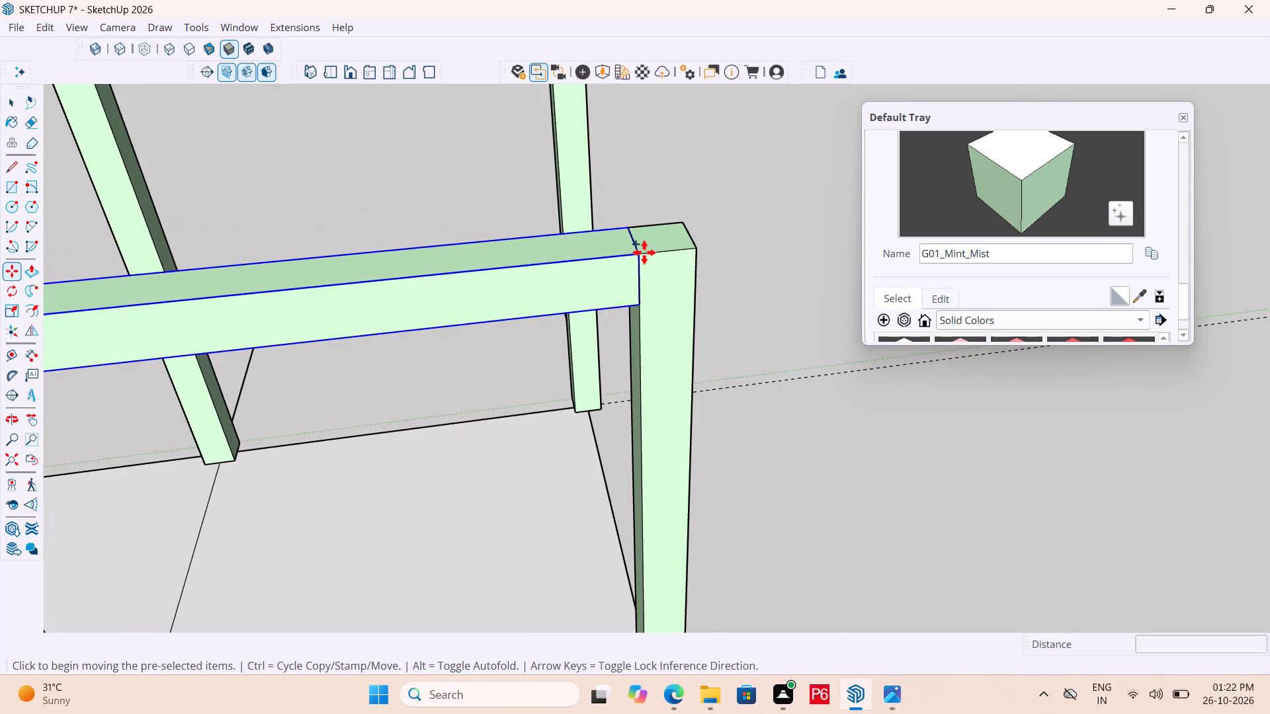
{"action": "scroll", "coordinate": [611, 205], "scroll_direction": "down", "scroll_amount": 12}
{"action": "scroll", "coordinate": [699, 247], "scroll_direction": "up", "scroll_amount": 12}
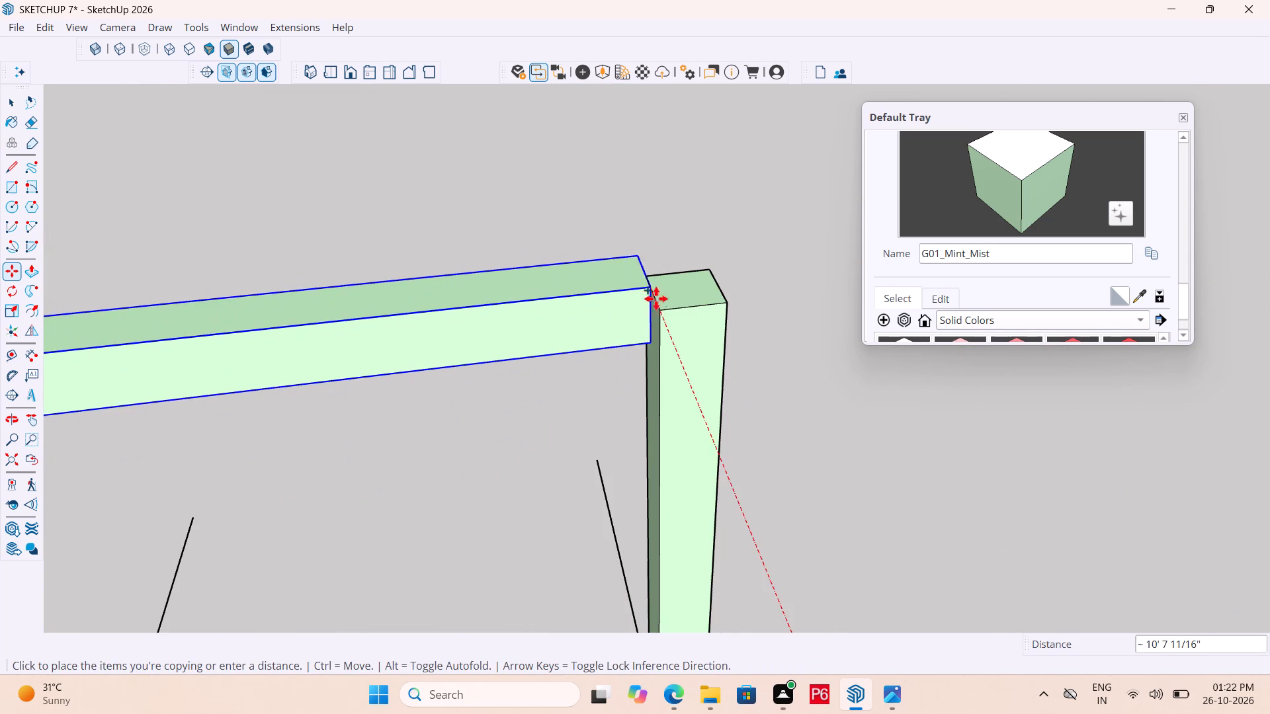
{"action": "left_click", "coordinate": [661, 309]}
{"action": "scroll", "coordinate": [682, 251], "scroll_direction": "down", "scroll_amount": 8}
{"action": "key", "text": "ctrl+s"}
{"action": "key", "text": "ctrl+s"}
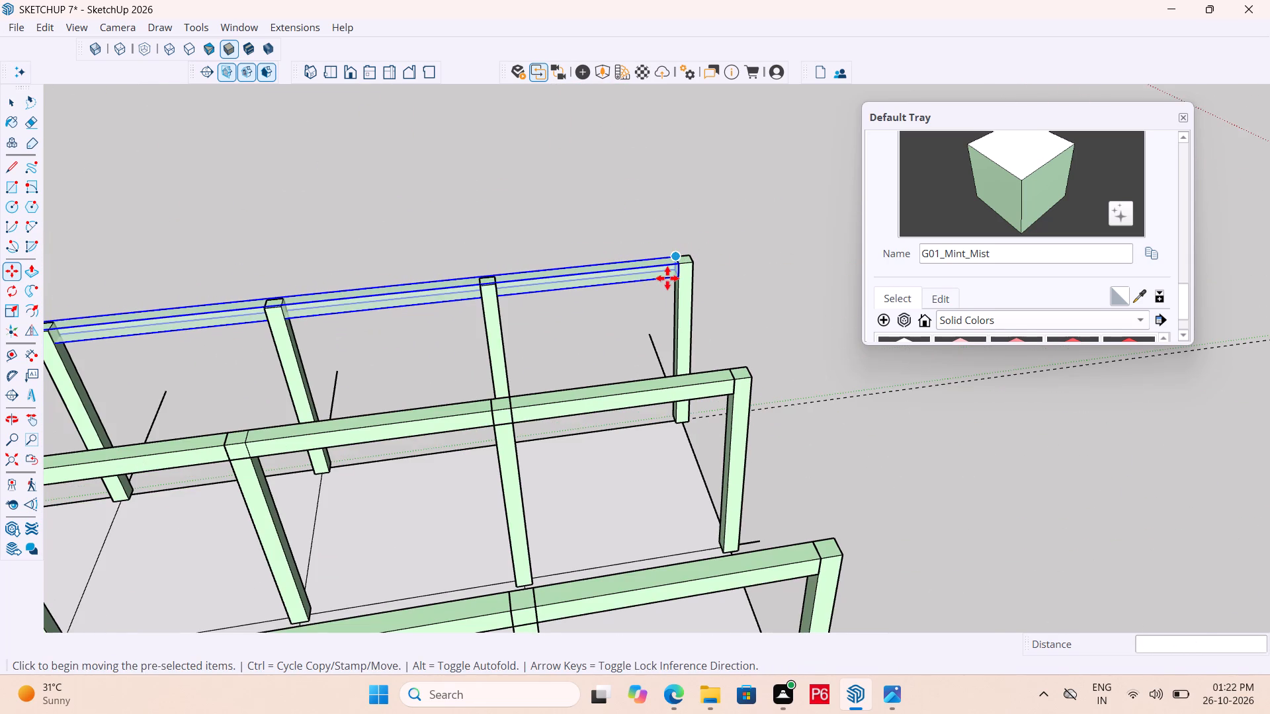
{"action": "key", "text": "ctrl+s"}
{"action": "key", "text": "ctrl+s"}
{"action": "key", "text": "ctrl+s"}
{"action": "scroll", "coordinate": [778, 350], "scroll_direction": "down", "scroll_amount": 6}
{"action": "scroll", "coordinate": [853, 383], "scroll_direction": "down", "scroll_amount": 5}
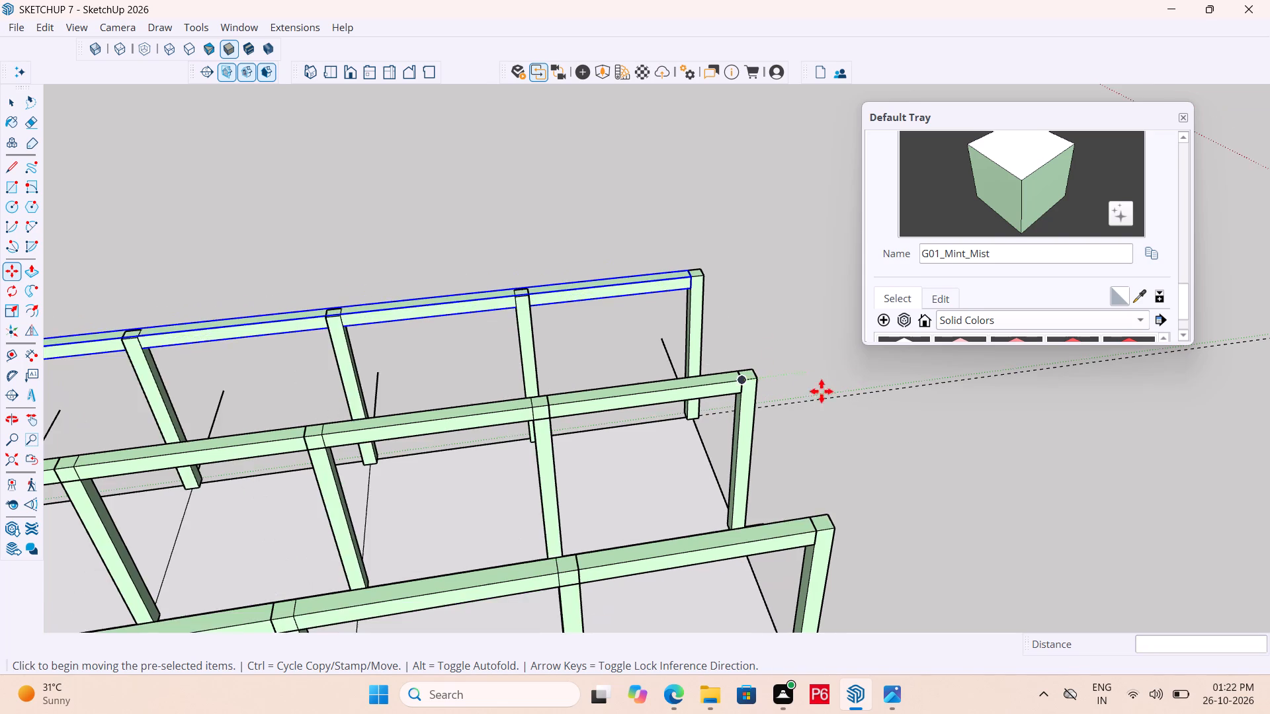
Clear the selection and examine all four beam rows from several sides, checking how the beams meet the column tops.
{"action": "middle_click_drag", "start_coordinate": [823, 392], "coordinate": [620, 417]}
{"action": "scroll", "coordinate": [823, 392], "scroll_direction": "down", "scroll_amount": 1}
{"action": "key", "text": "space"}
{"action": "left_click", "coordinate": [849, 442]}
{"action": "scroll", "coordinate": [942, 467], "scroll_direction": "down", "scroll_amount": 5}
{"action": "scroll", "coordinate": [804, 438], "scroll_direction": "up", "scroll_amount": 1}
{"action": "middle_click_drag", "start_coordinate": [802, 438], "coordinate": [792, 449]}
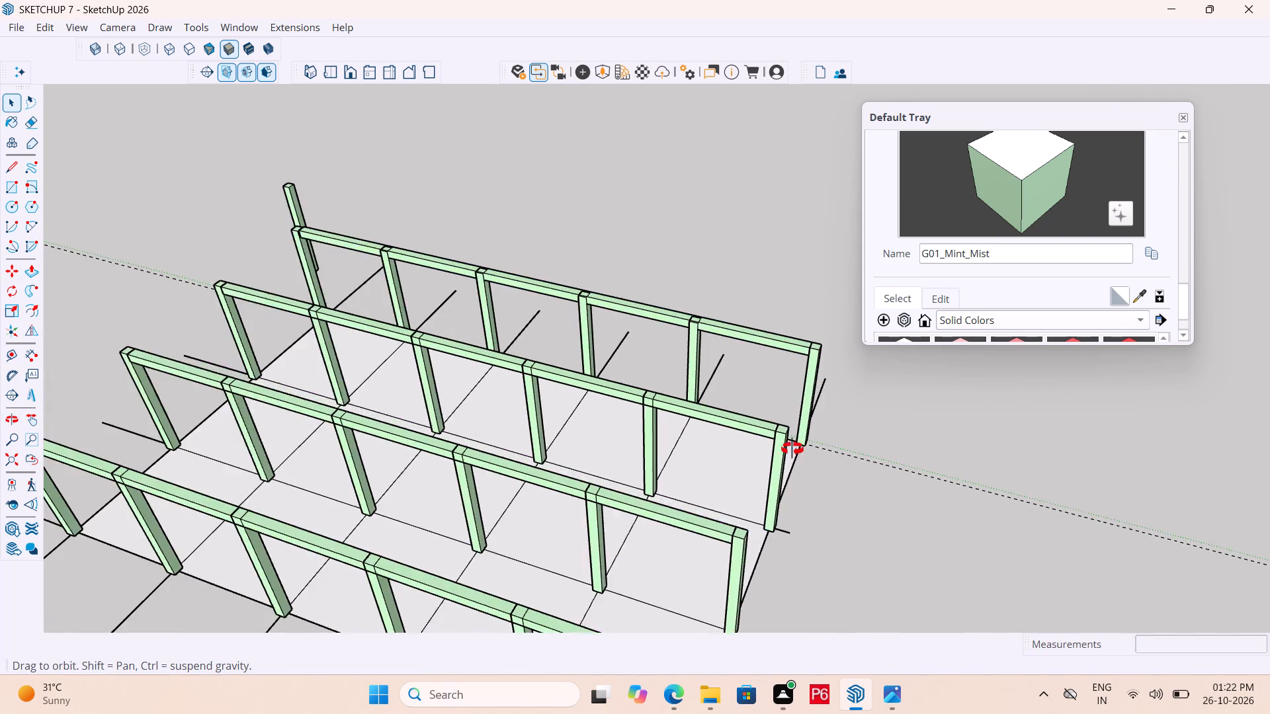
{"action": "middle_click_drag", "start_coordinate": [792, 449], "coordinate": [741, 463]}
{"action": "scroll", "coordinate": [951, 485], "scroll_direction": "down", "scroll_amount": 4}
{"action": "middle_click_drag", "start_coordinate": [735, 464], "coordinate": [617, 485]}
{"action": "scroll", "coordinate": [286, 299], "scroll_direction": "up", "scroll_amount": 2}
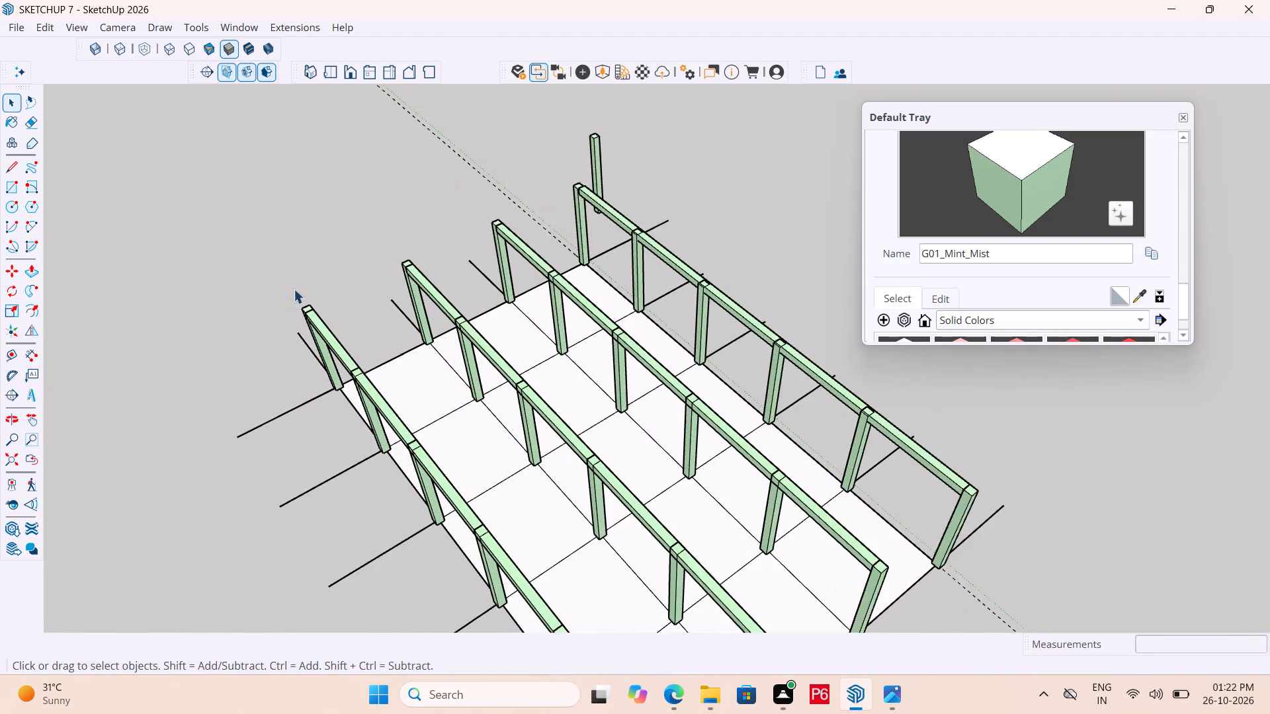
{"action": "middle_click_drag", "start_coordinate": [596, 317], "coordinate": [341, 323]}
{"action": "scroll", "coordinate": [509, 177], "scroll_direction": "up", "scroll_amount": 5}
{"action": "middle_click_drag", "start_coordinate": [454, 154], "coordinate": [328, 151]}
{"action": "scroll", "coordinate": [486, 370], "scroll_direction": "down", "scroll_amount": 4}
{"action": "scroll", "coordinate": [519, 258], "scroll_direction": "up", "scroll_amount": 4}
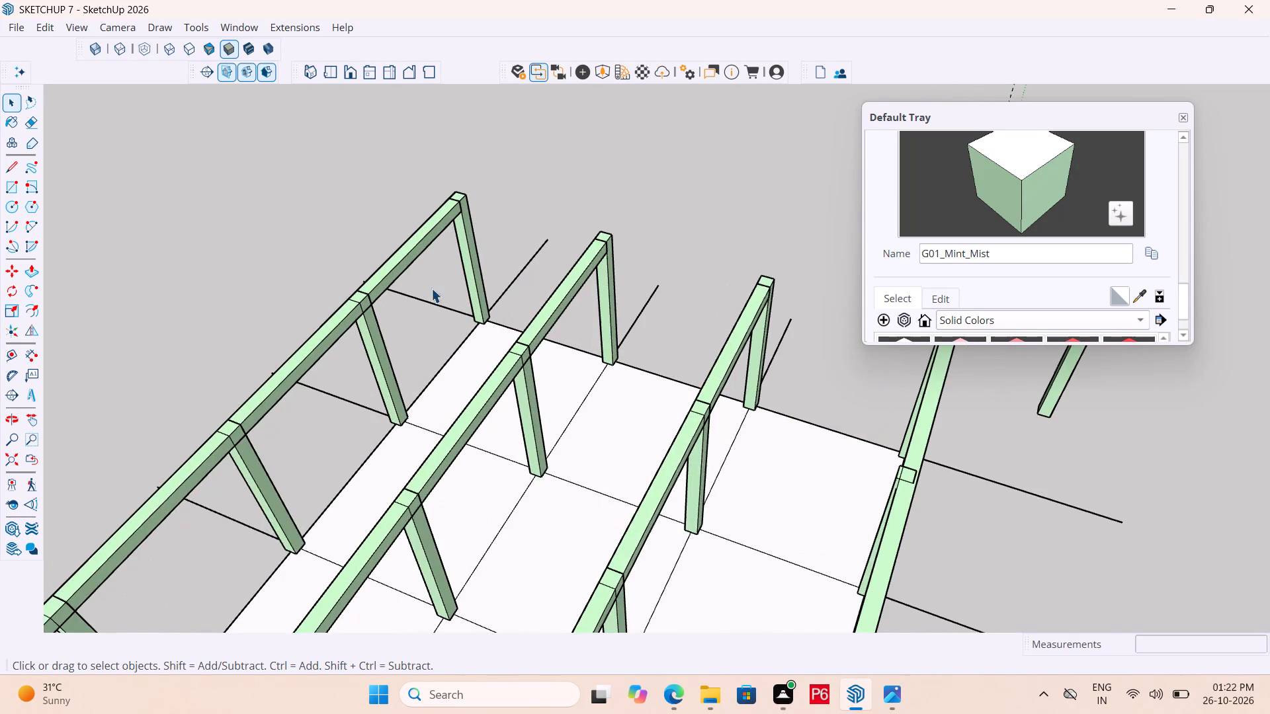
{"action": "scroll", "coordinate": [387, 309], "scroll_direction": "down", "scroll_amount": 6}
{"action": "middle_click_drag", "start_coordinate": [791, 498], "coordinate": [376, 479]}
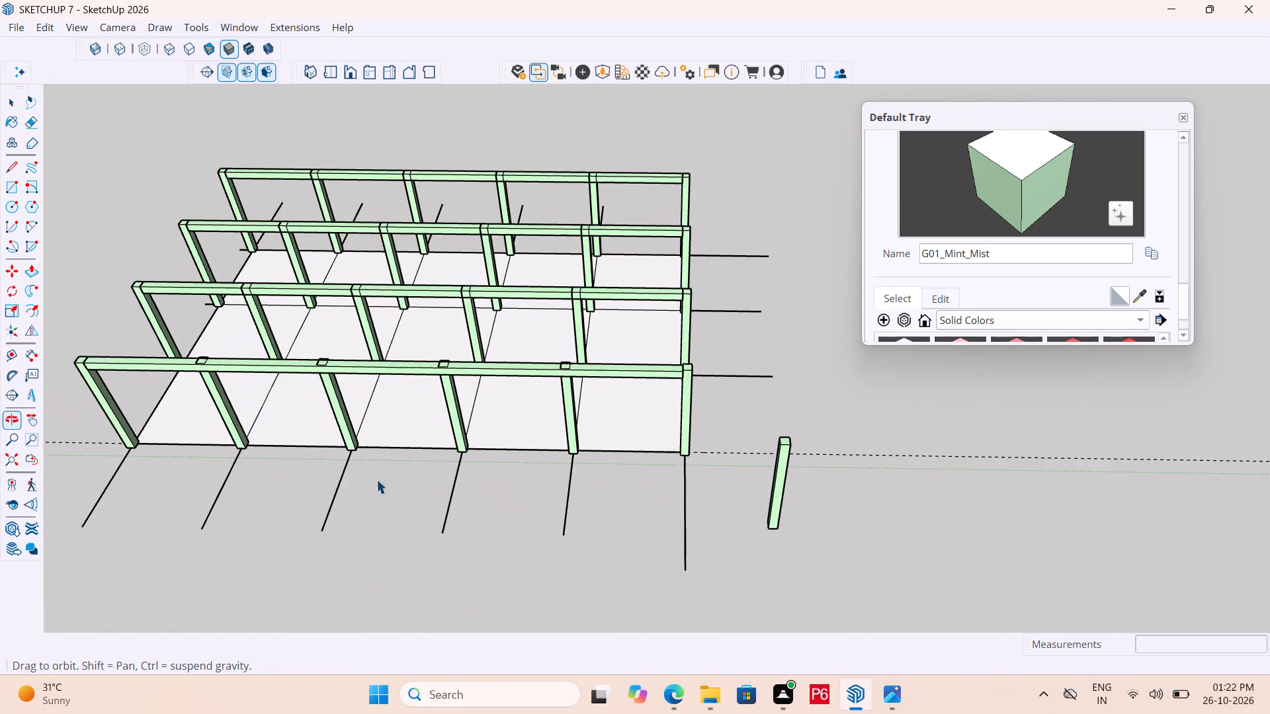
{"action": "middle_click_drag", "start_coordinate": [763, 432], "coordinate": [384, 479]}
{"action": "scroll", "coordinate": [552, 440], "scroll_direction": "up", "scroll_amount": 4}
{"action": "middle_click_drag", "start_coordinate": [582, 416], "coordinate": [595, 417]}
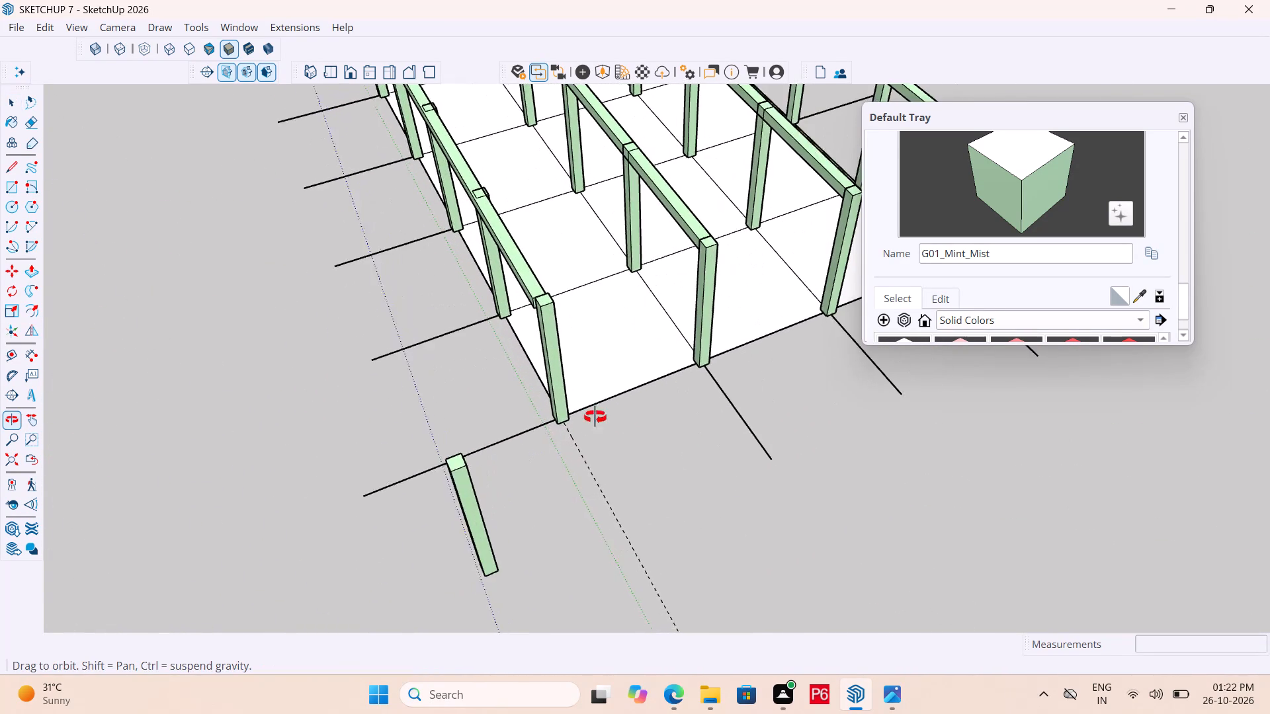
{"action": "middle_click_drag", "start_coordinate": [595, 417], "coordinate": [649, 452]}
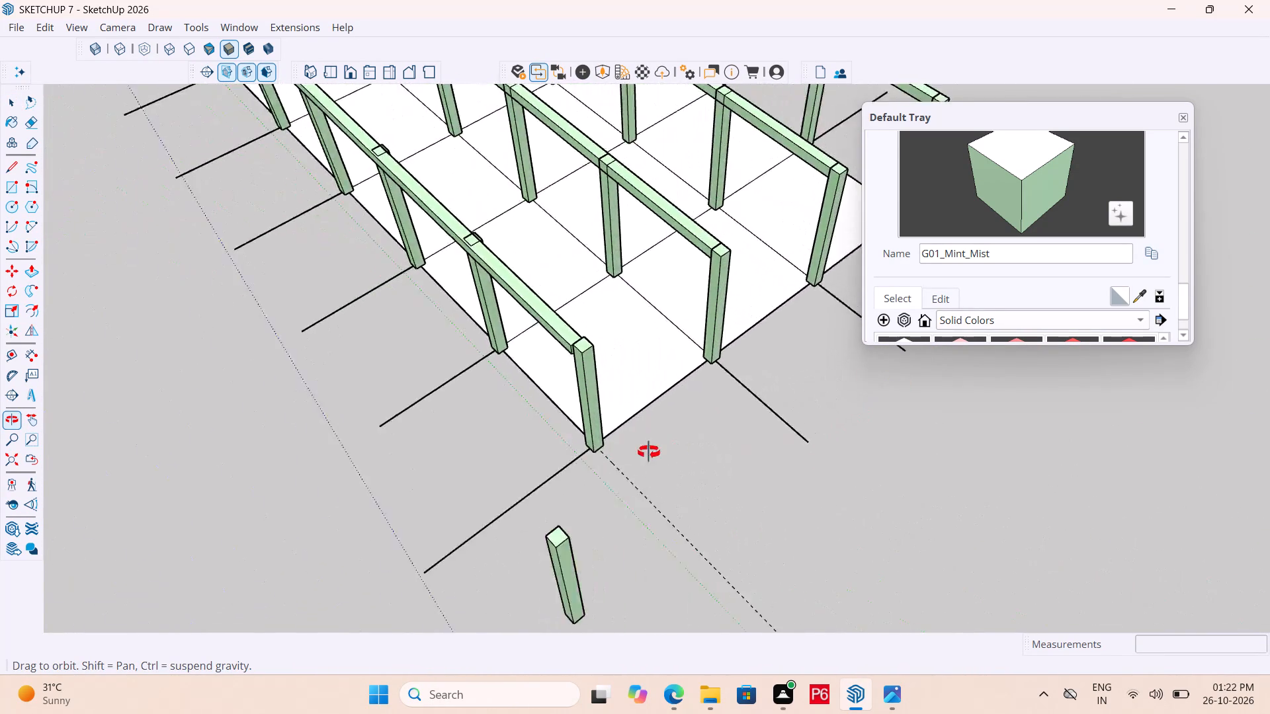
{"action": "middle_click_drag", "start_coordinate": [649, 452], "coordinate": [359, 452]}
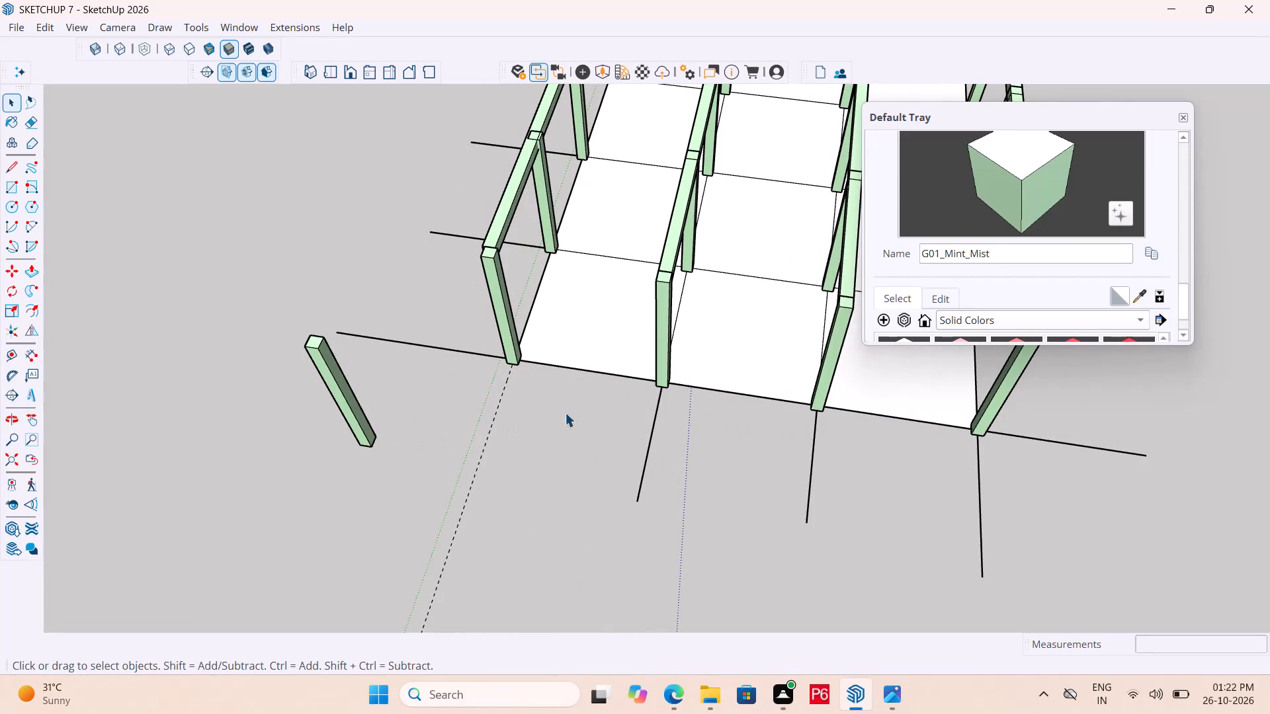
{"action": "scroll", "coordinate": [466, 477], "scroll_direction": "down", "scroll_amount": 10}
{"action": "middle_click_drag", "start_coordinate": [485, 445], "coordinate": [671, 438]}
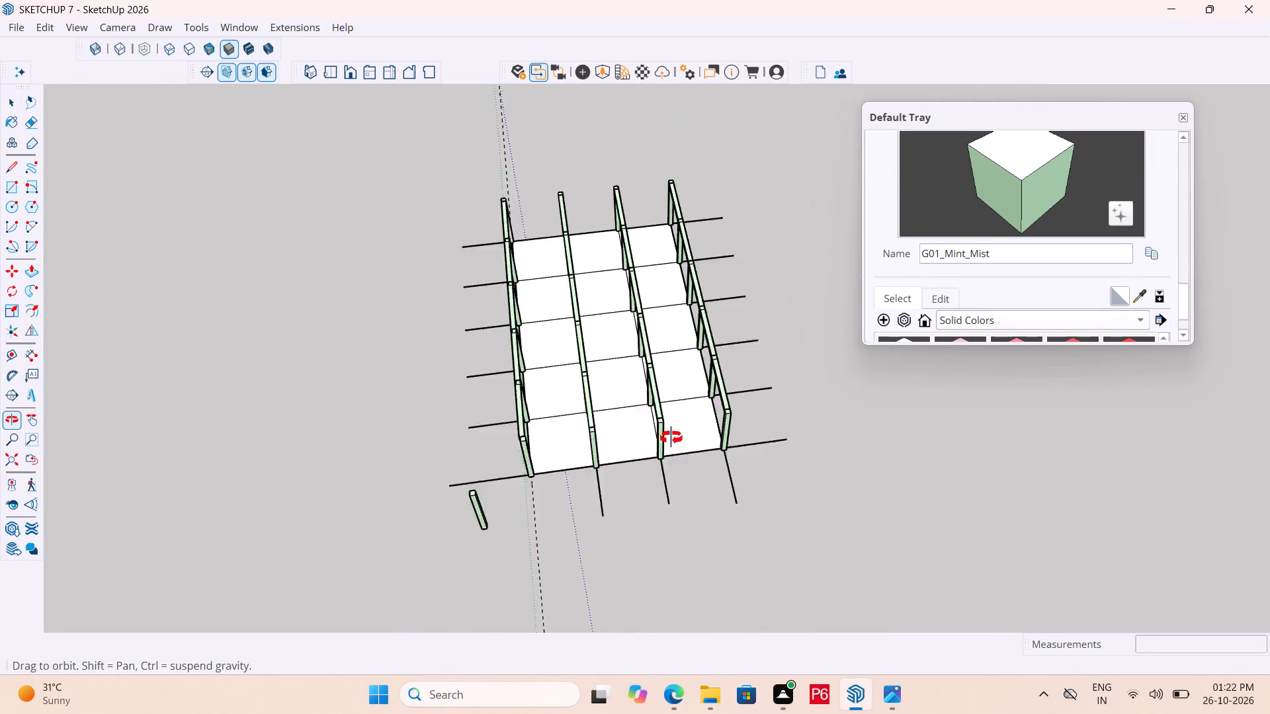
{"action": "middle_click_drag", "start_coordinate": [671, 438], "coordinate": [1085, 387]}
{"action": "scroll", "coordinate": [238, 495], "scroll_direction": "up", "scroll_amount": 5}
{"action": "scroll", "coordinate": [586, 354], "scroll_direction": "up", "scroll_amount": 6}
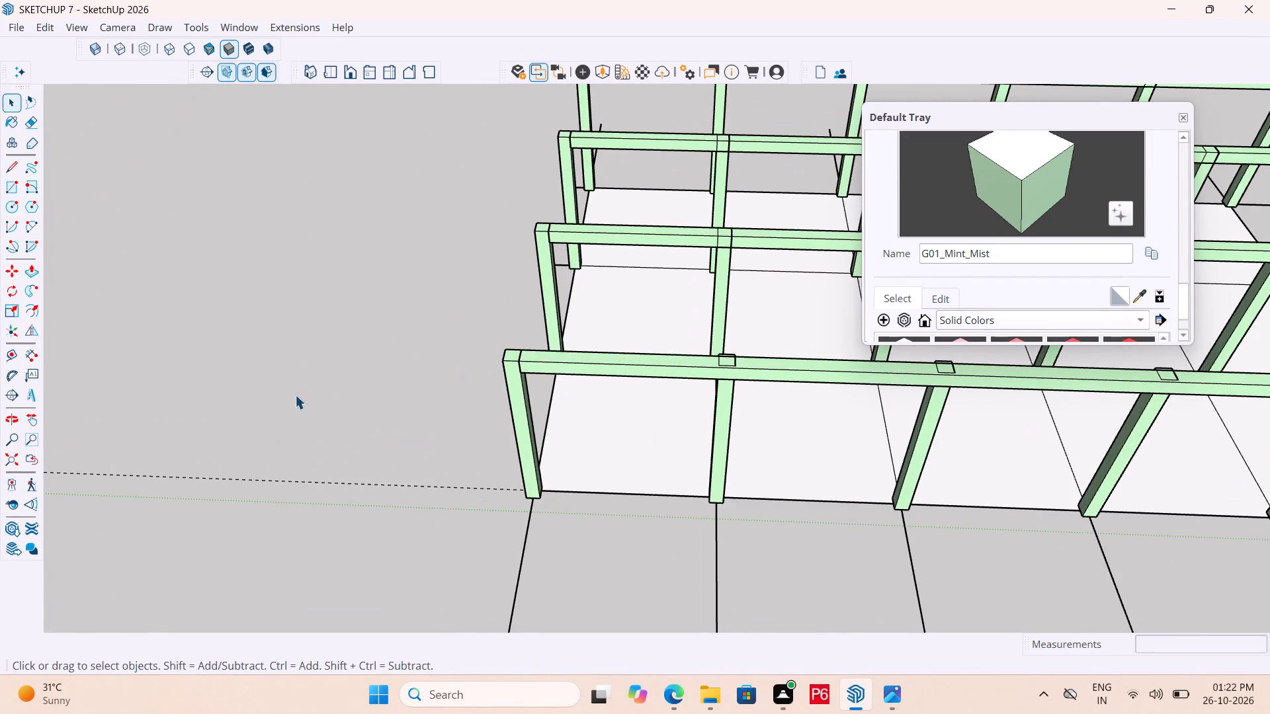
{"action": "scroll", "coordinate": [251, 411], "scroll_direction": "down", "scroll_amount": 1}
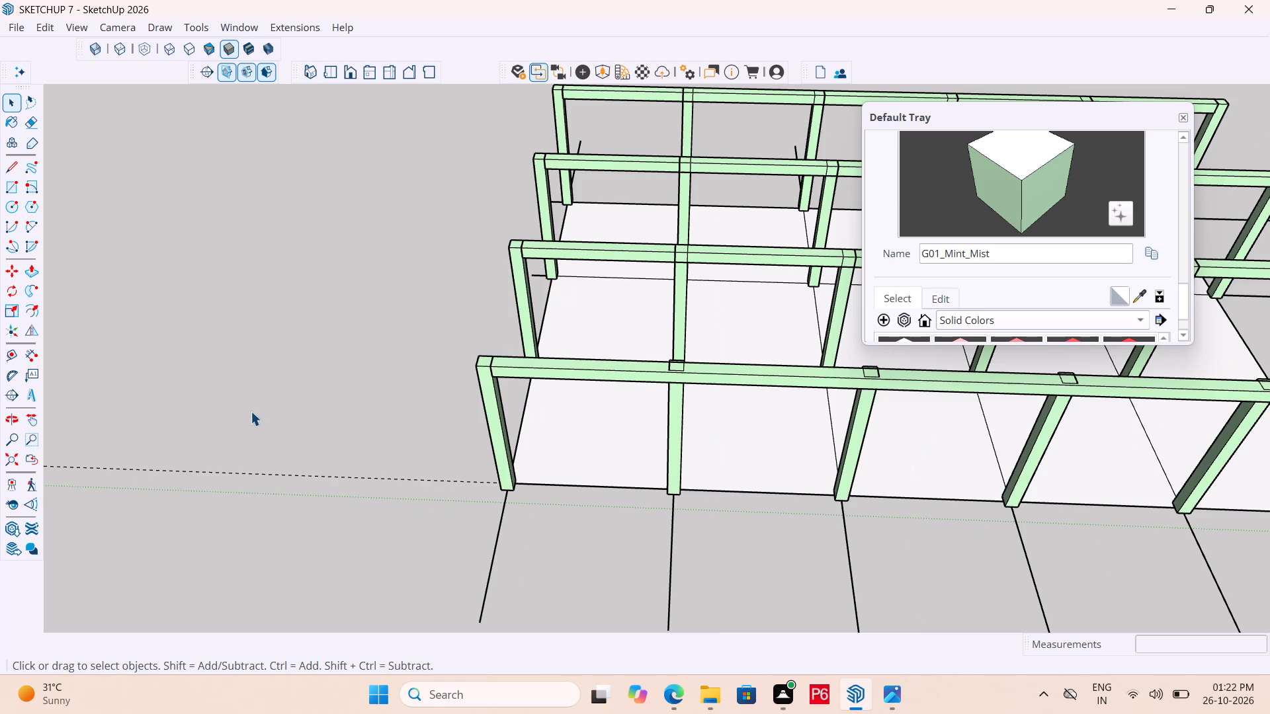
{"action": "scroll", "coordinate": [250, 412], "scroll_direction": "down", "scroll_amount": 4}
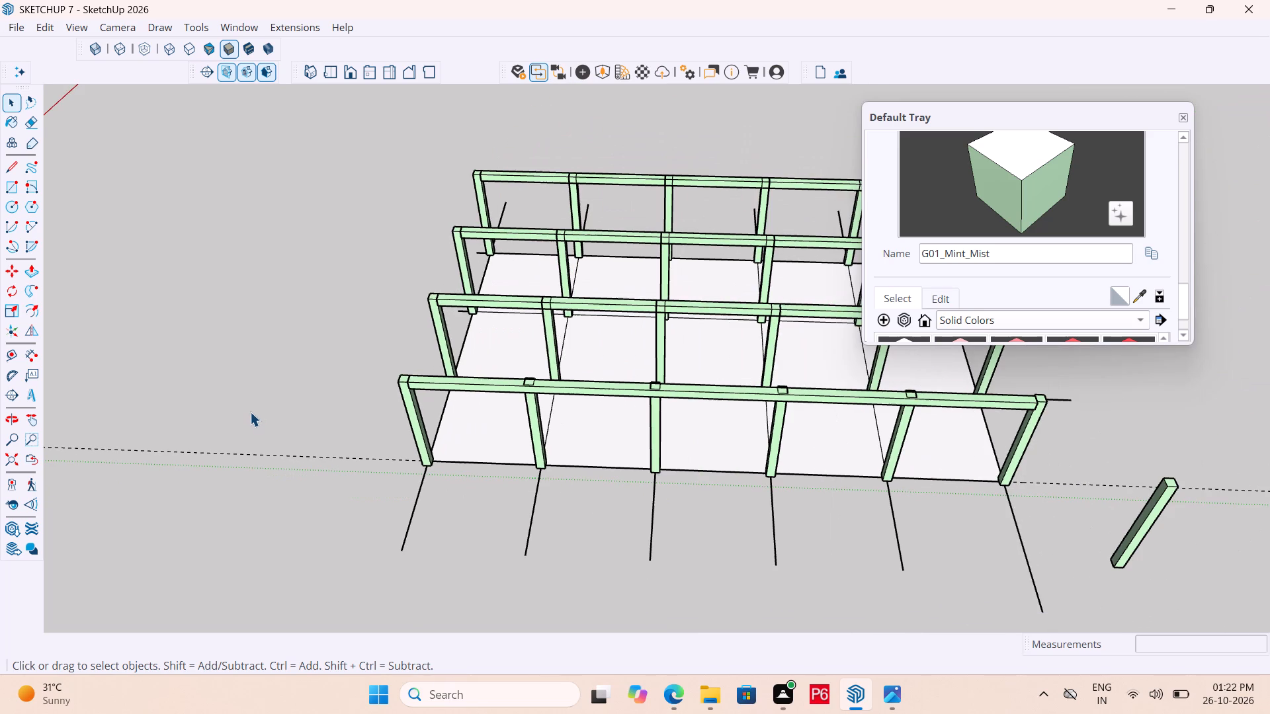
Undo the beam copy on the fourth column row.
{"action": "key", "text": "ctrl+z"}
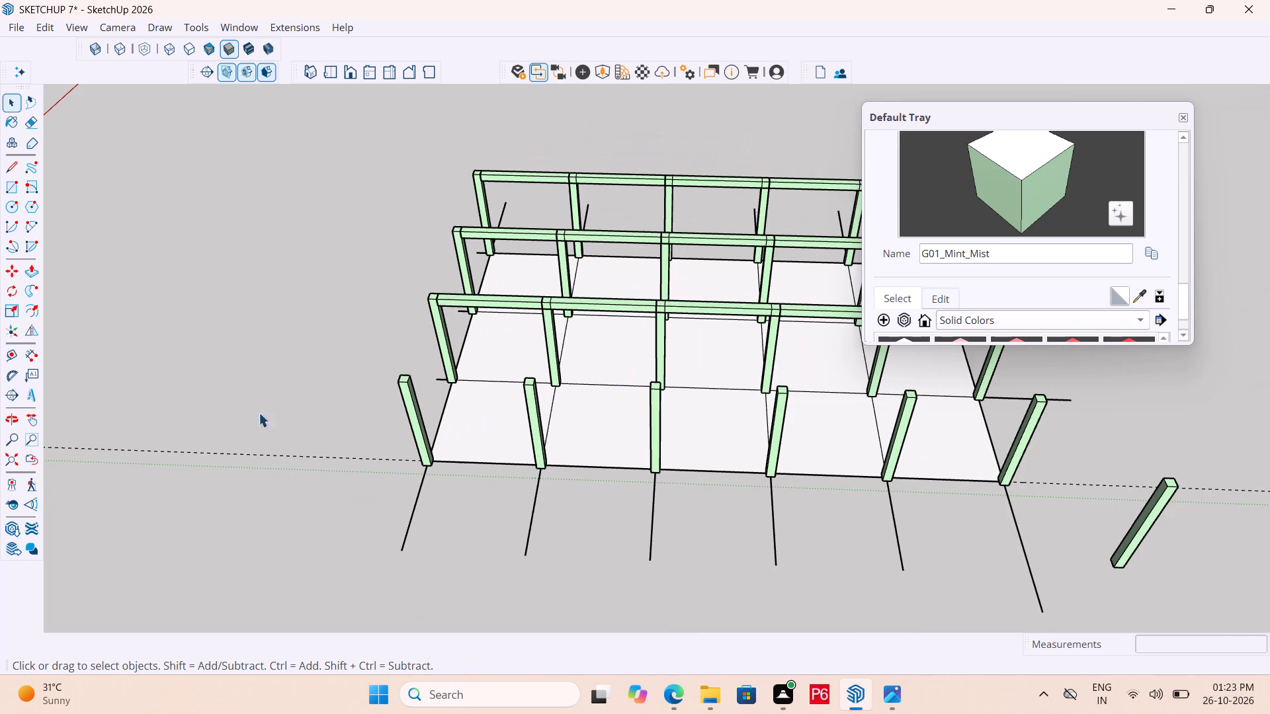
Copy the third row's beam 10' from its top end corner onto the fourth column row, and save the model.
{"action": "scroll", "coordinate": [294, 417], "scroll_direction": "down", "scroll_amount": 5}
{"action": "scroll", "coordinate": [687, 379], "scroll_direction": "up", "scroll_amount": 11}
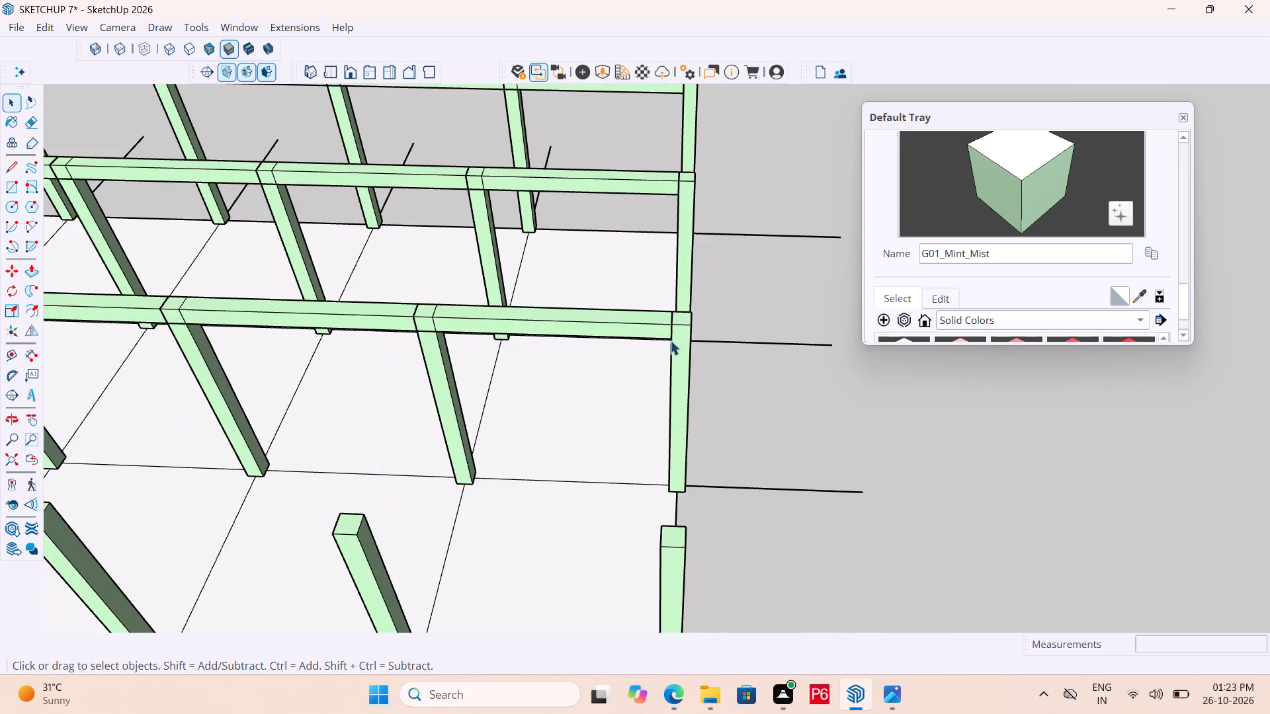
{"action": "left_click", "coordinate": [651, 331]}
{"action": "key", "text": "m"}
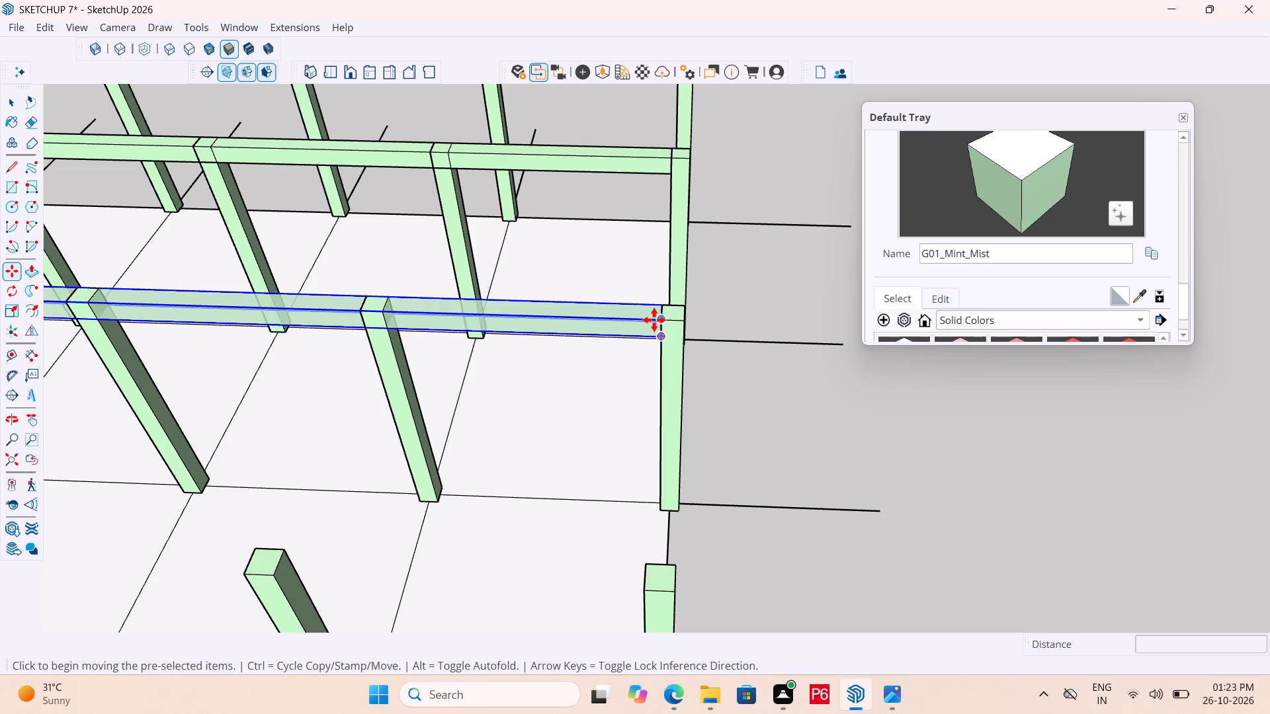
{"action": "left_click", "coordinate": [661, 319]}
{"action": "left_click", "coordinate": [648, 590]}
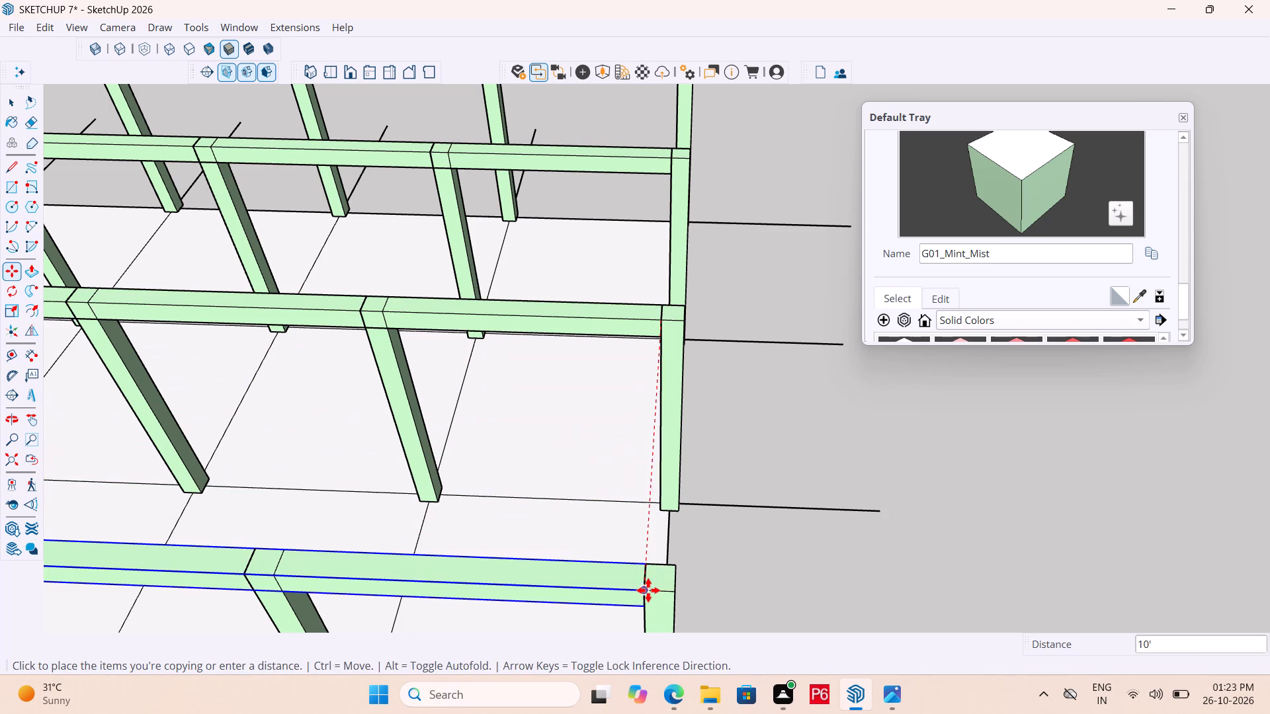
{"action": "scroll", "coordinate": [839, 487], "scroll_direction": "down", "scroll_amount": 6}
{"action": "scroll", "coordinate": [976, 499], "scroll_direction": "down", "scroll_amount": 4}
{"action": "middle_click_drag", "start_coordinate": [549, 510], "coordinate": [720, 479]}
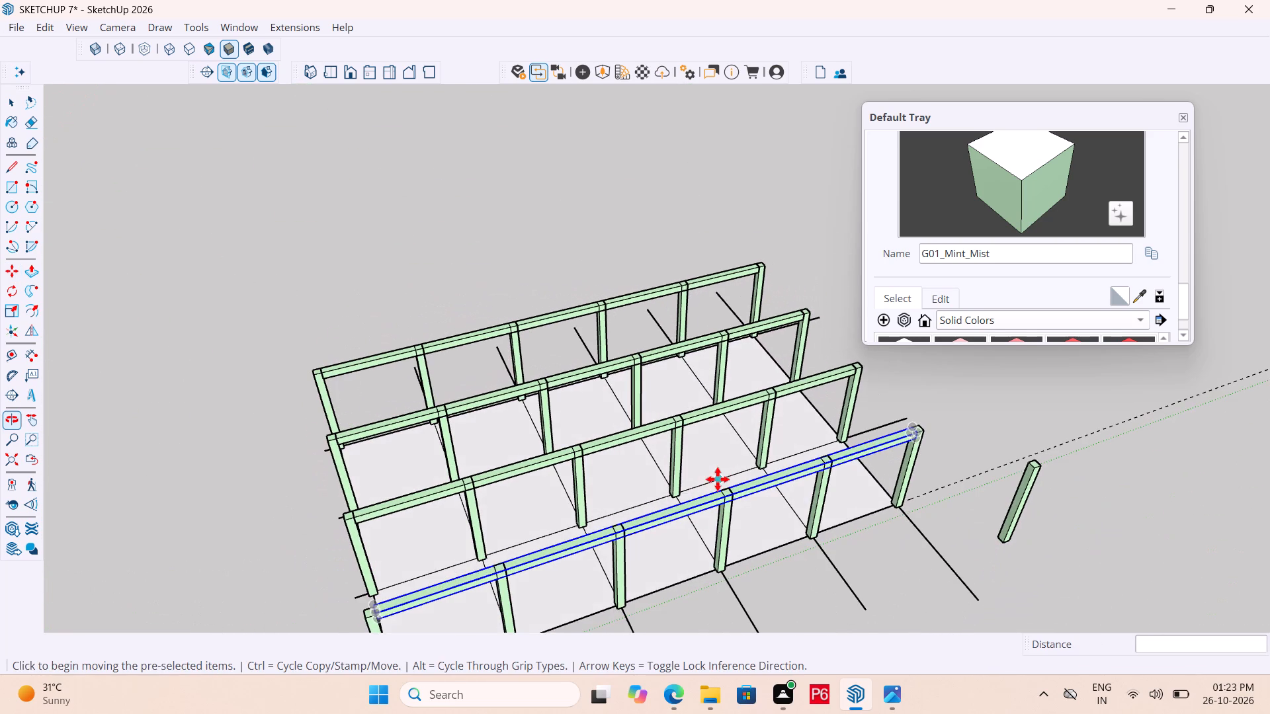
{"action": "key", "text": "ctrl+s"}
{"action": "key", "text": "ctrl+s"}
Move the fourth row's end column, at the end away from the detached column, about 1 11/16" to meet the beam's end corner, and save.
{"action": "scroll", "coordinate": [617, 422], "scroll_direction": "down", "scroll_amount": 4}
{"action": "scroll", "coordinate": [549, 410], "scroll_direction": "down", "scroll_amount": 4}
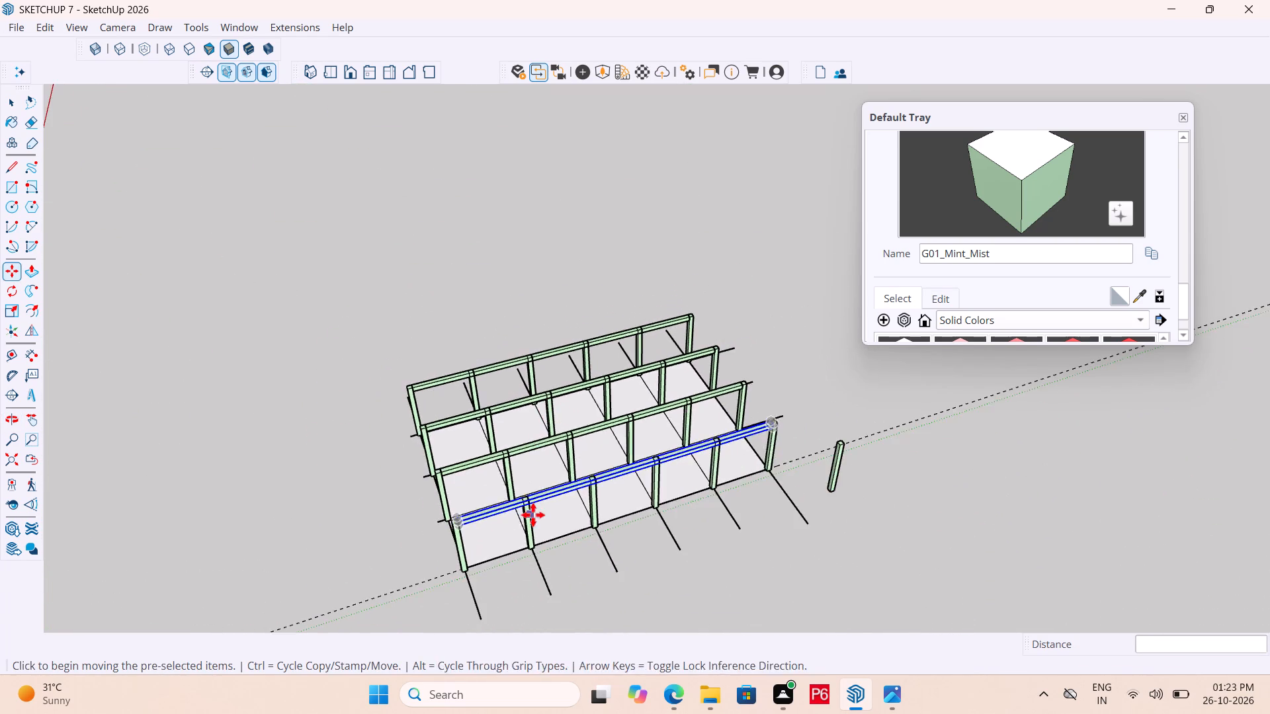
{"action": "middle_click_drag", "start_coordinate": [533, 515], "coordinate": [455, 549]}
{"action": "key", "text": "space"}
{"action": "scroll", "coordinate": [439, 526], "scroll_direction": "up", "scroll_amount": 18}
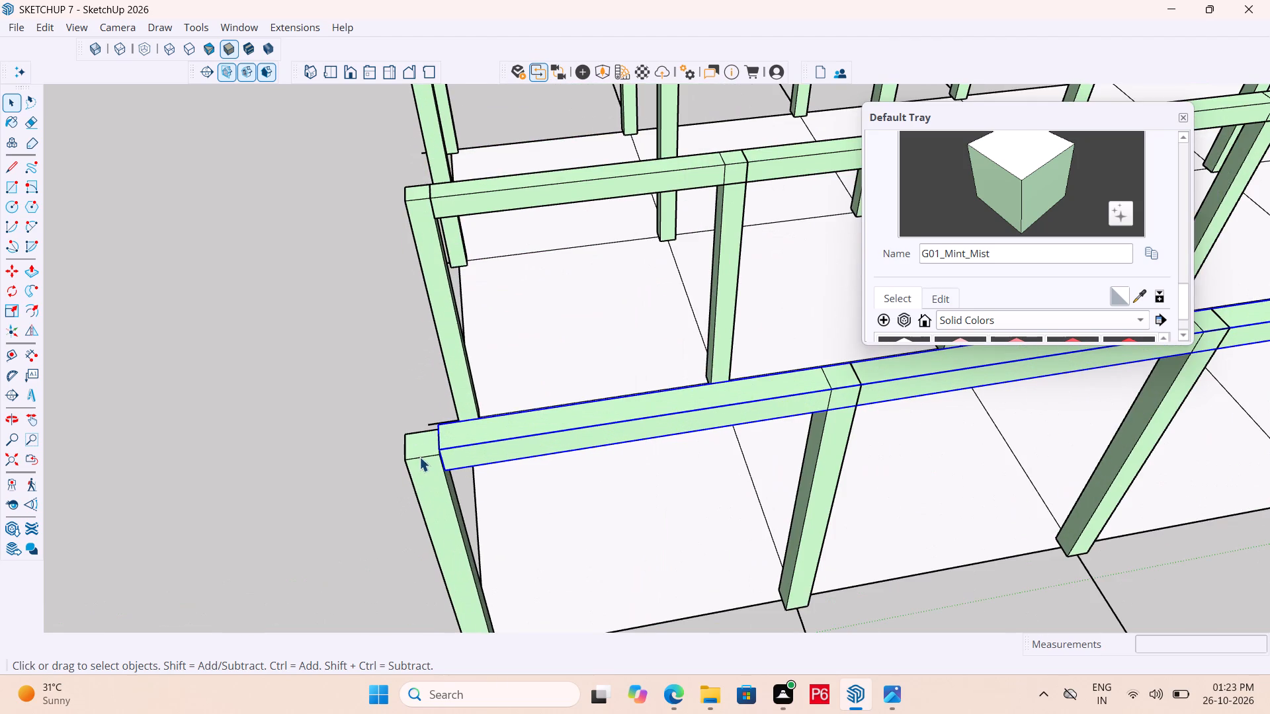
{"action": "left_click", "coordinate": [419, 457]}
{"action": "middle_click_drag", "start_coordinate": [466, 471], "coordinate": [578, 463]}
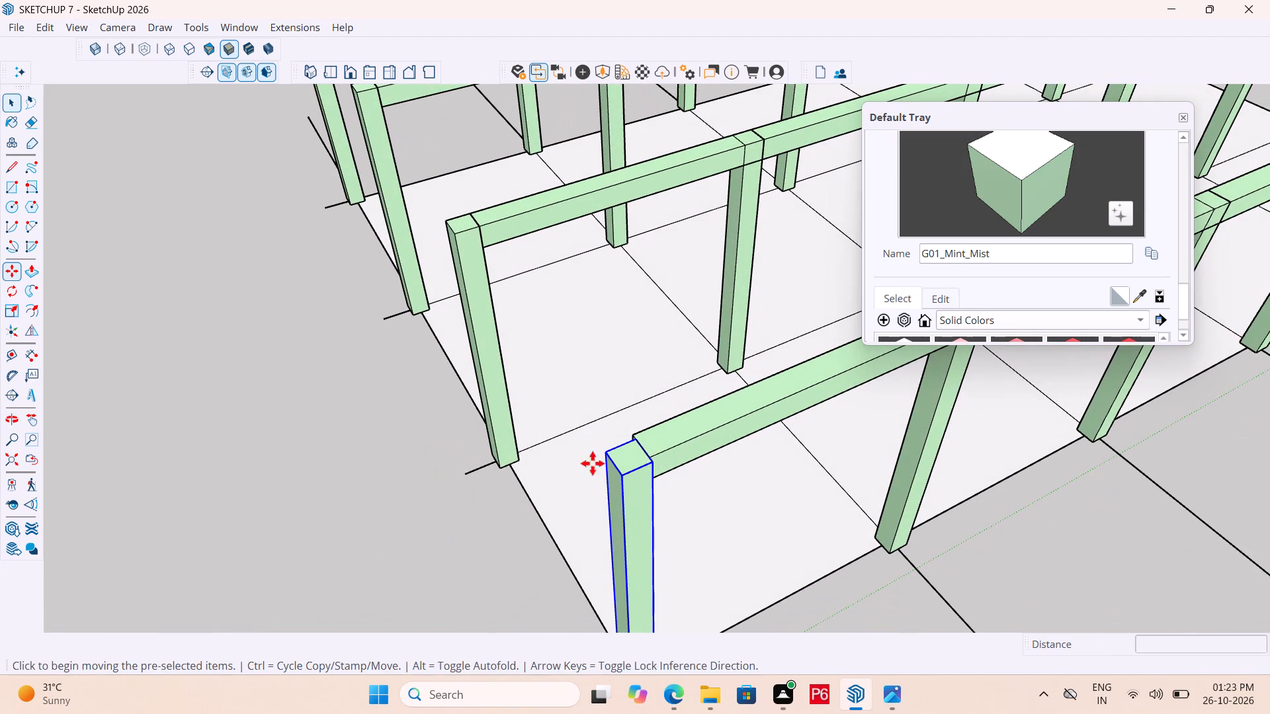
{"action": "key", "text": "m"}
{"action": "left_click", "coordinate": [657, 465]}
{"action": "left_click", "coordinate": [649, 452]}
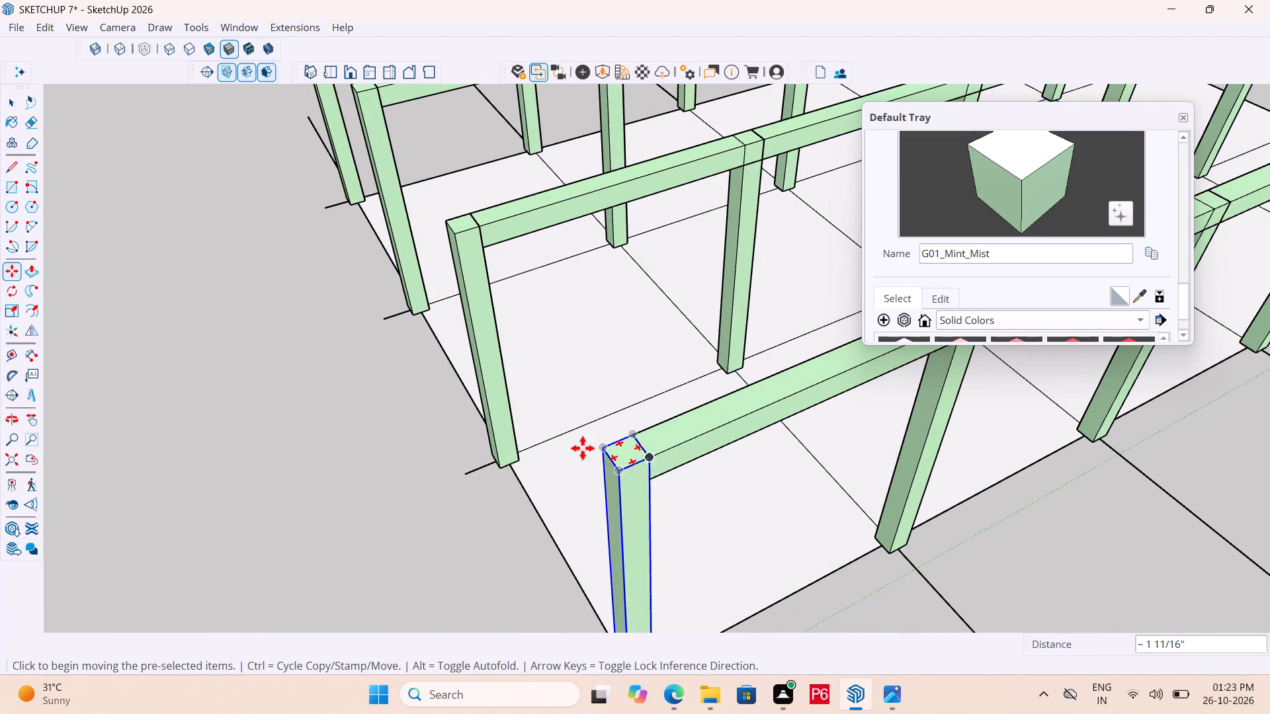
{"action": "scroll", "coordinate": [516, 465], "scroll_direction": "down", "scroll_amount": 5}
{"action": "key", "text": "ctrl+s"}
{"action": "key", "text": "ctrl+s"}
{"action": "key", "text": "ctrl+s"}
{"action": "key", "text": "ctrl+s"}
{"action": "key", "text": "ctrl+s"}
{"action": "key", "text": "ctrl+s"}
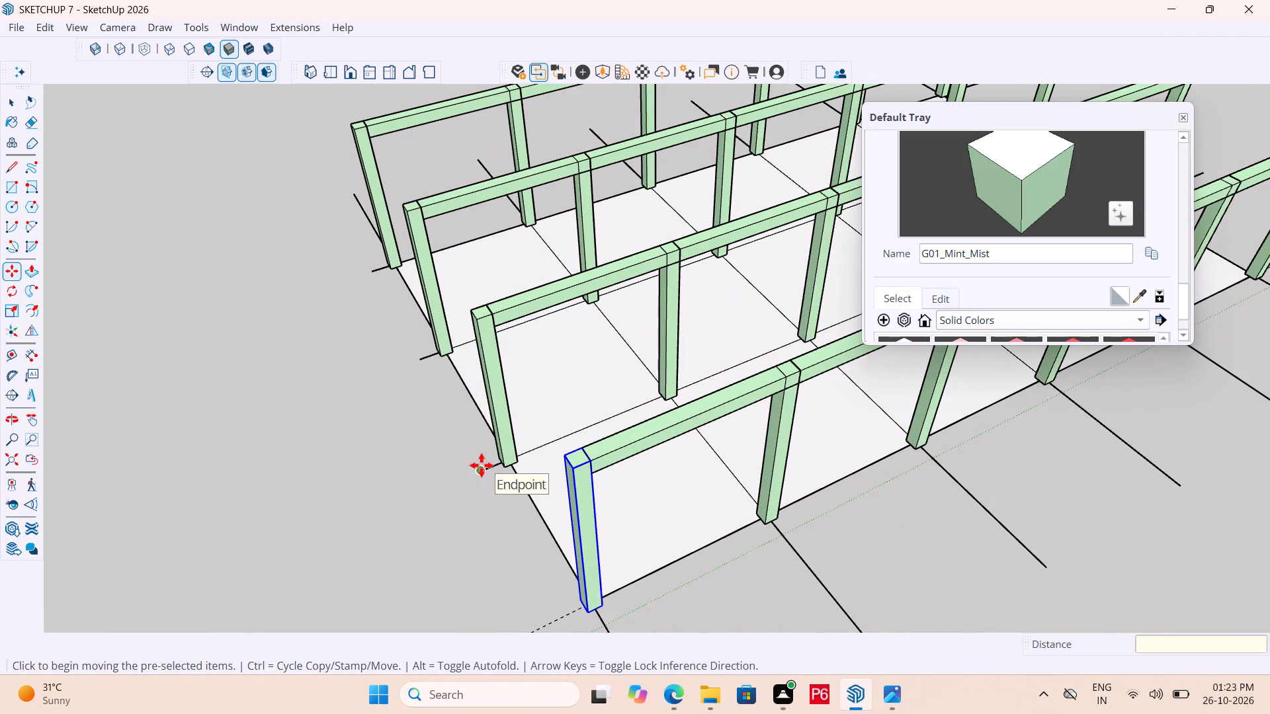
{"action": "key", "text": "ctrl+s"}
{"action": "key", "text": "ctrl+s"}
{"action": "middle_click_drag", "start_coordinate": [478, 470], "coordinate": [521, 472]}
{"action": "key", "text": "space"}
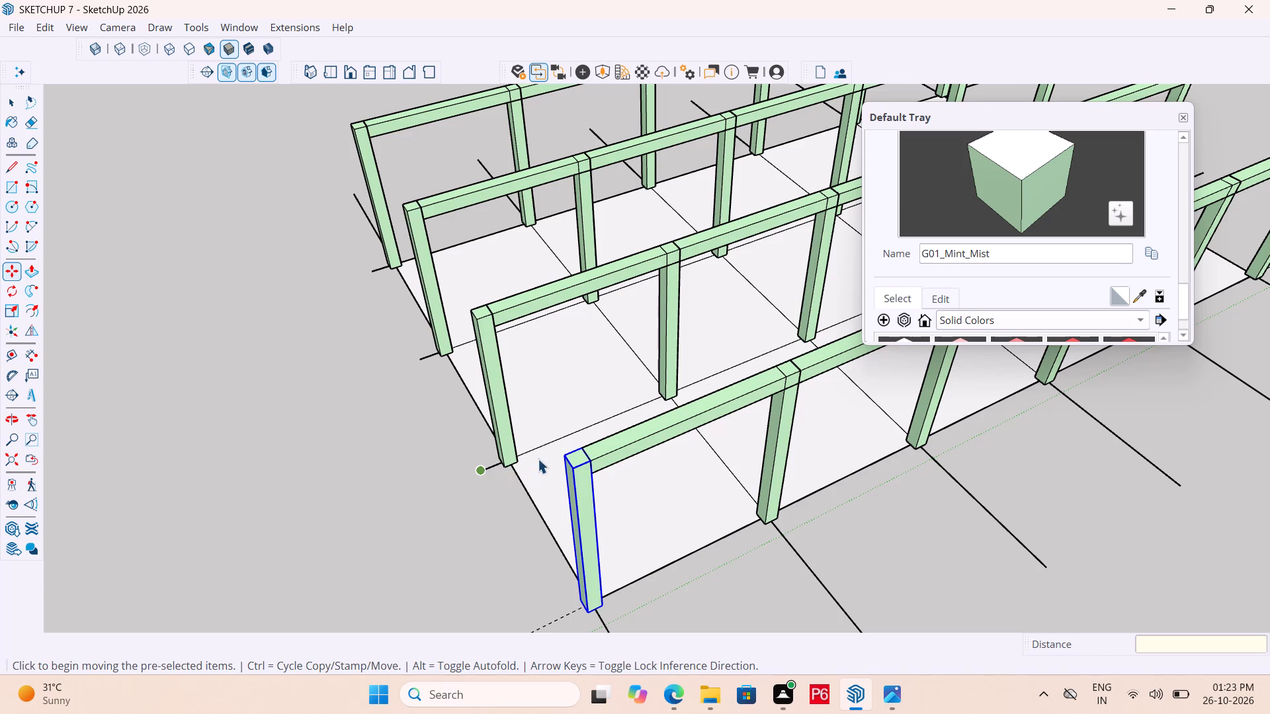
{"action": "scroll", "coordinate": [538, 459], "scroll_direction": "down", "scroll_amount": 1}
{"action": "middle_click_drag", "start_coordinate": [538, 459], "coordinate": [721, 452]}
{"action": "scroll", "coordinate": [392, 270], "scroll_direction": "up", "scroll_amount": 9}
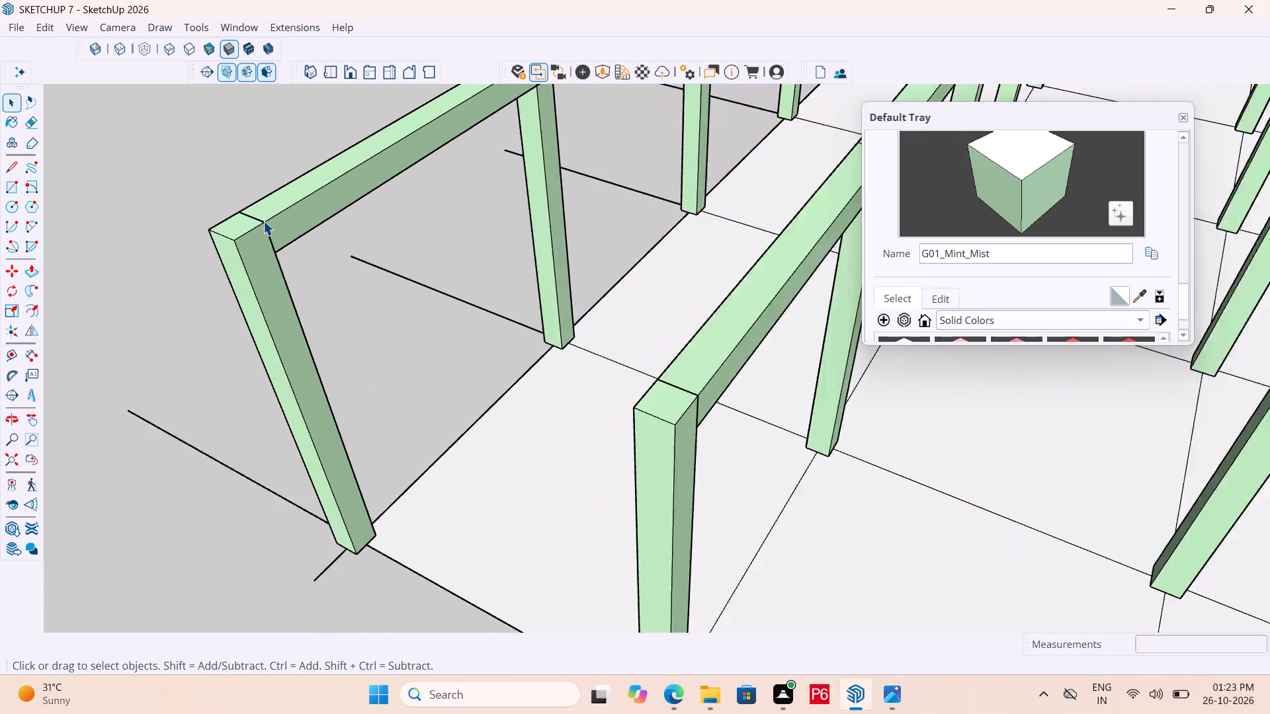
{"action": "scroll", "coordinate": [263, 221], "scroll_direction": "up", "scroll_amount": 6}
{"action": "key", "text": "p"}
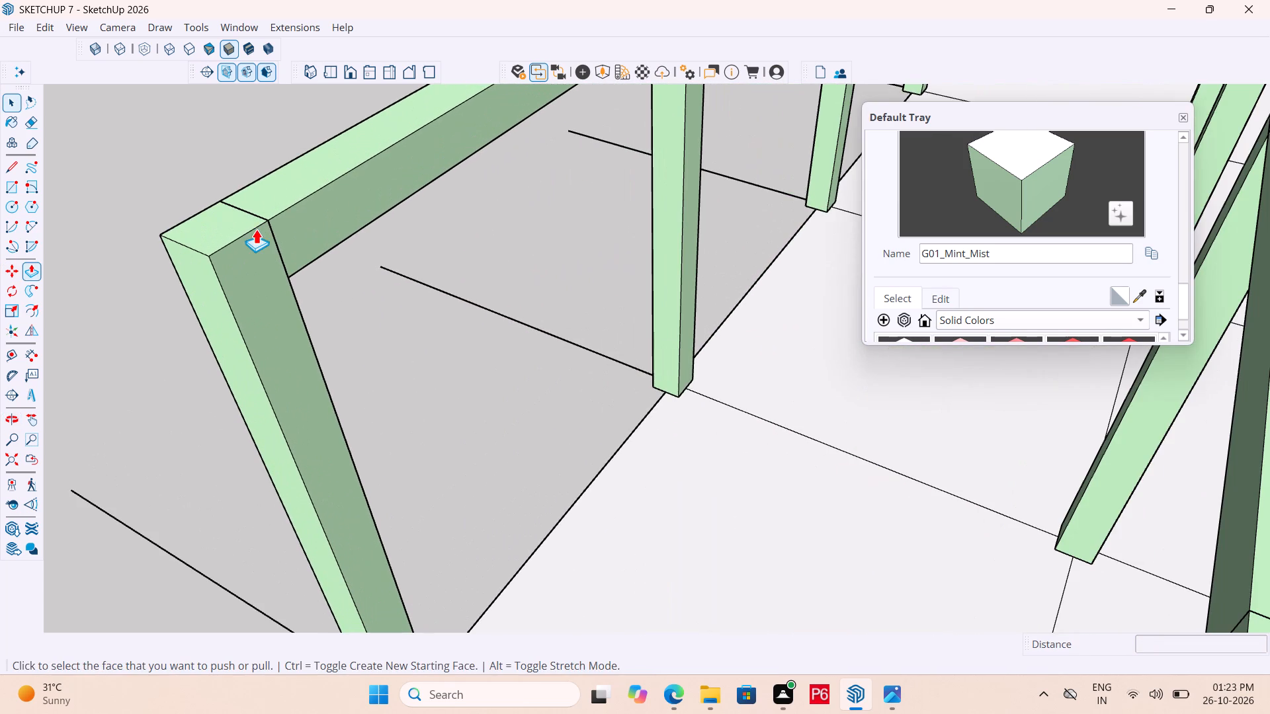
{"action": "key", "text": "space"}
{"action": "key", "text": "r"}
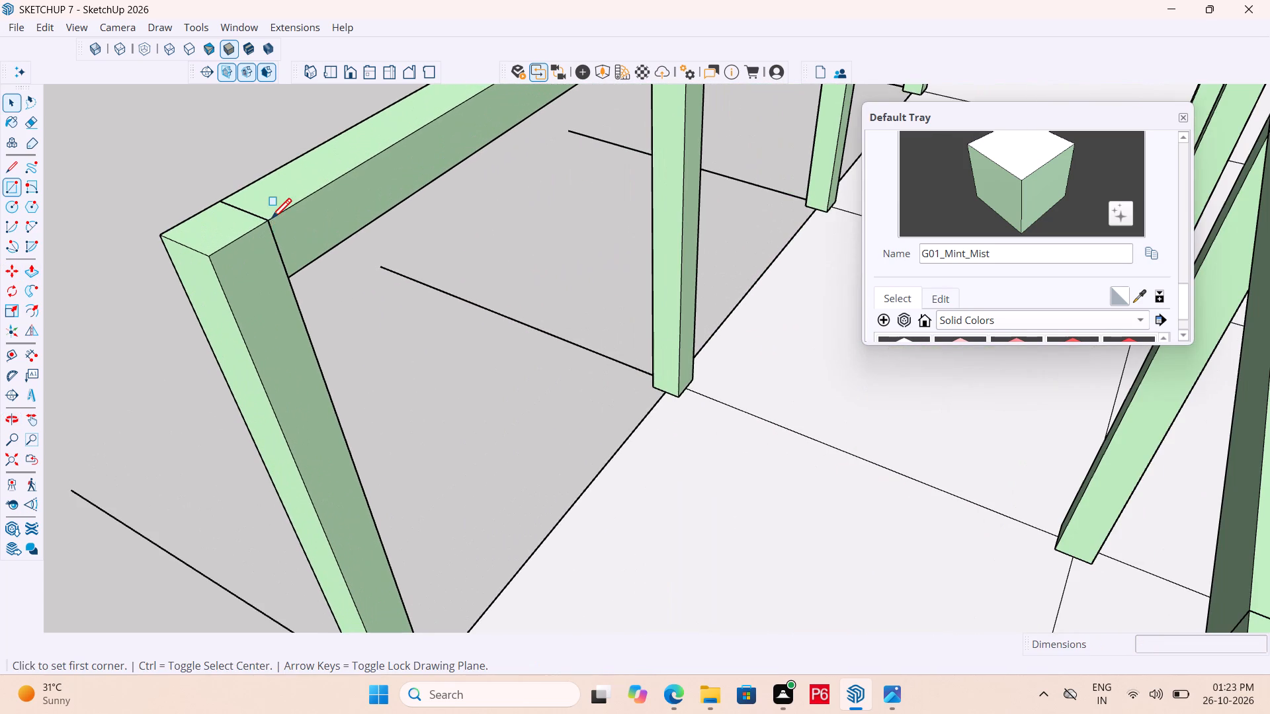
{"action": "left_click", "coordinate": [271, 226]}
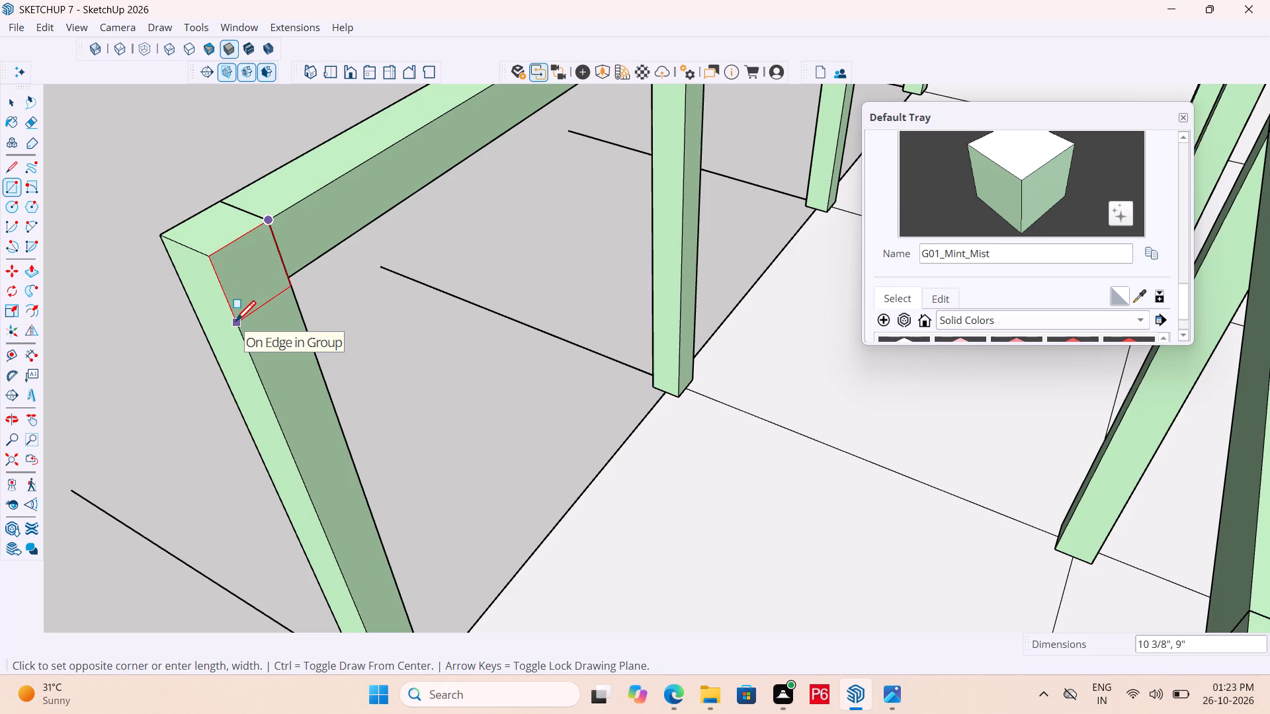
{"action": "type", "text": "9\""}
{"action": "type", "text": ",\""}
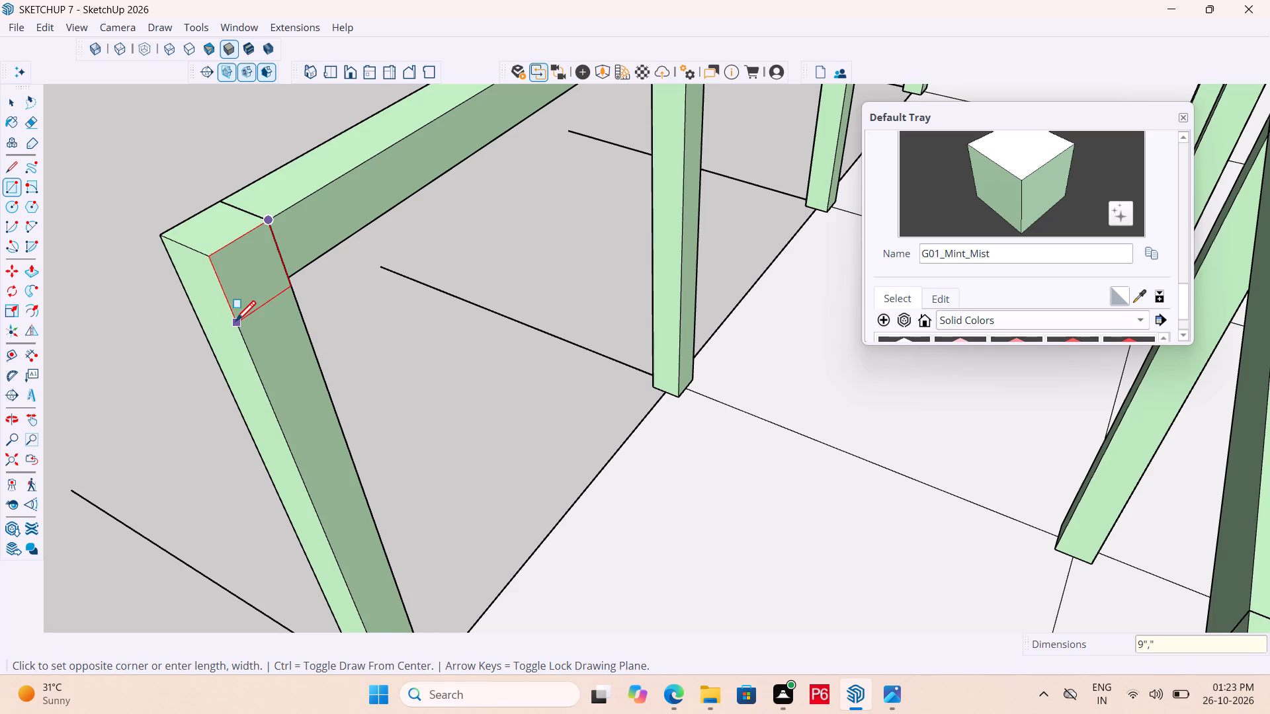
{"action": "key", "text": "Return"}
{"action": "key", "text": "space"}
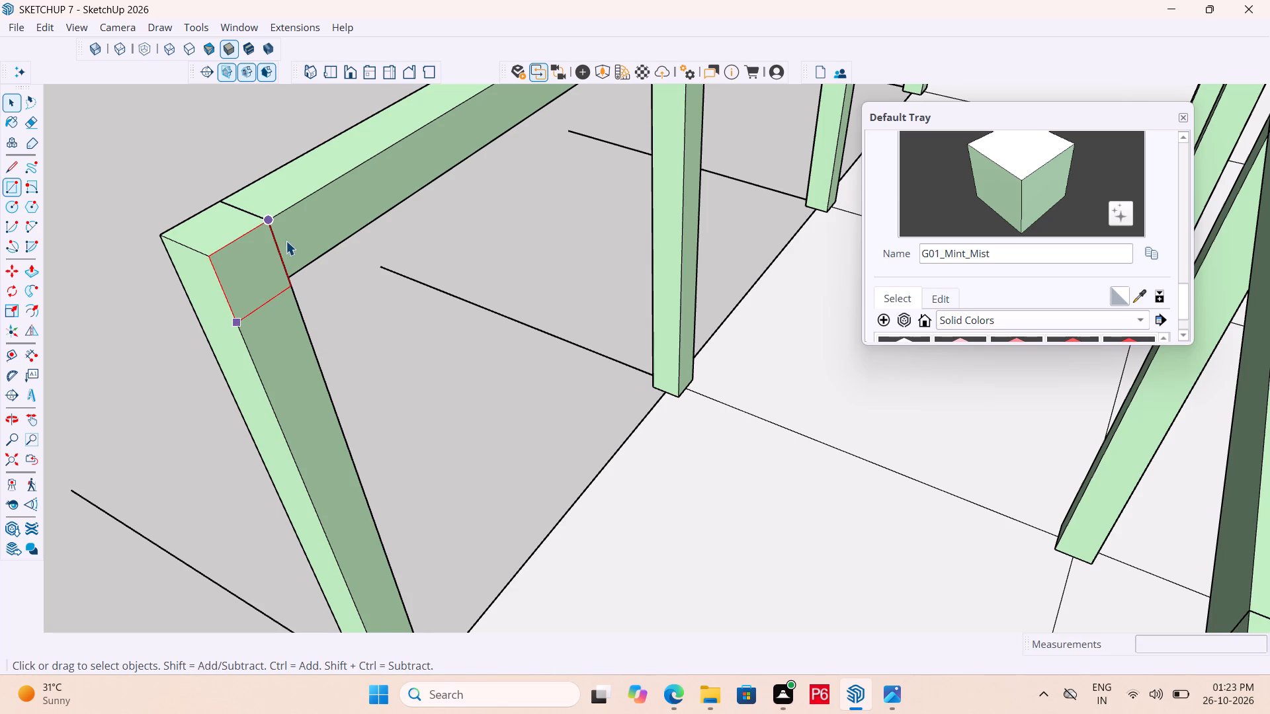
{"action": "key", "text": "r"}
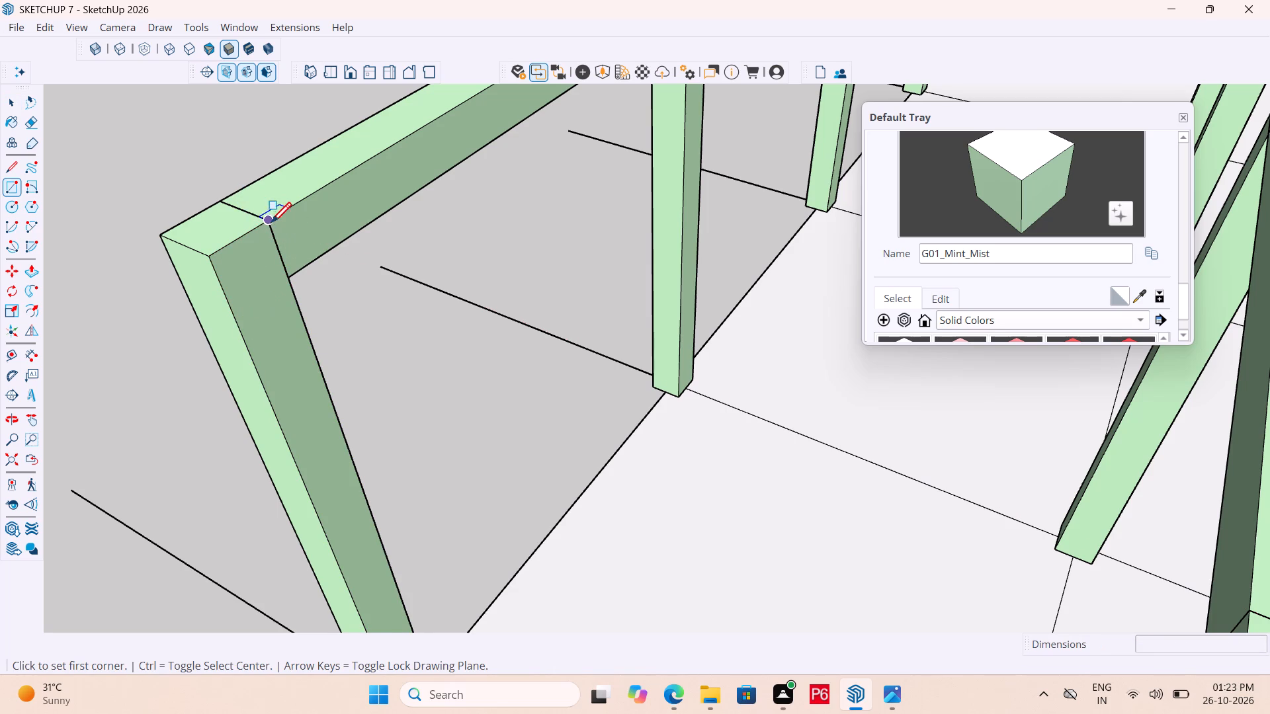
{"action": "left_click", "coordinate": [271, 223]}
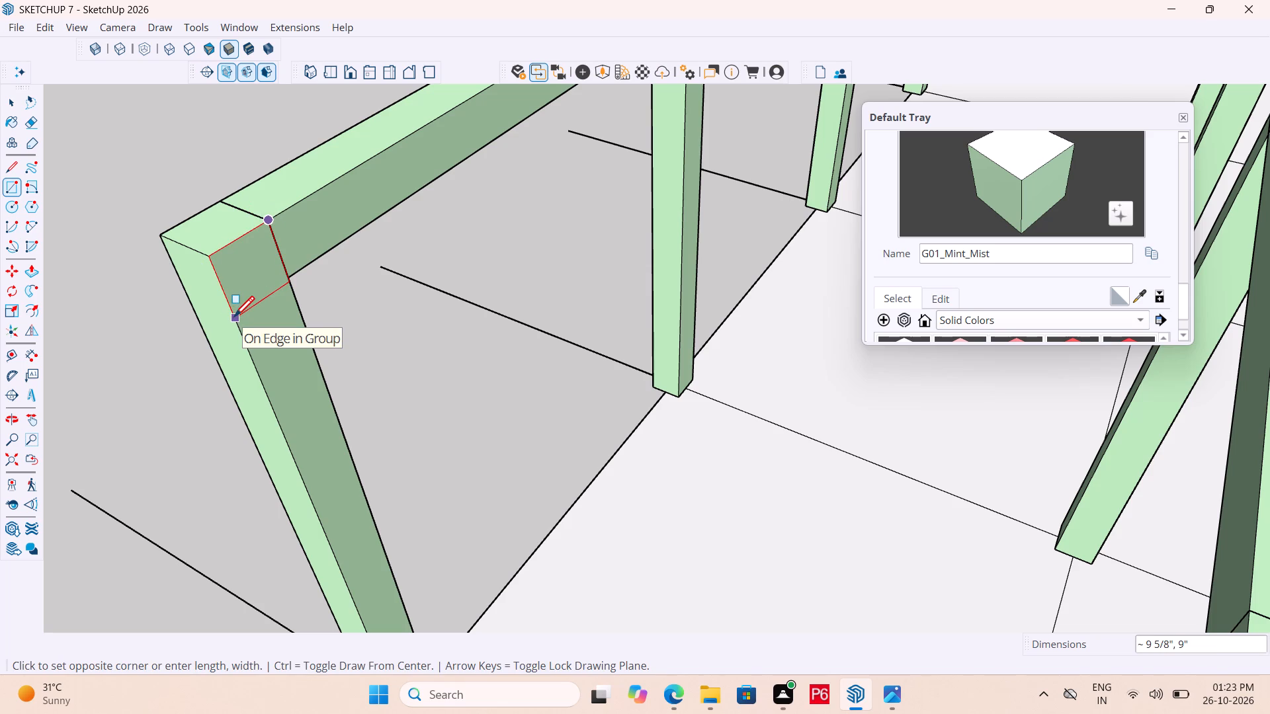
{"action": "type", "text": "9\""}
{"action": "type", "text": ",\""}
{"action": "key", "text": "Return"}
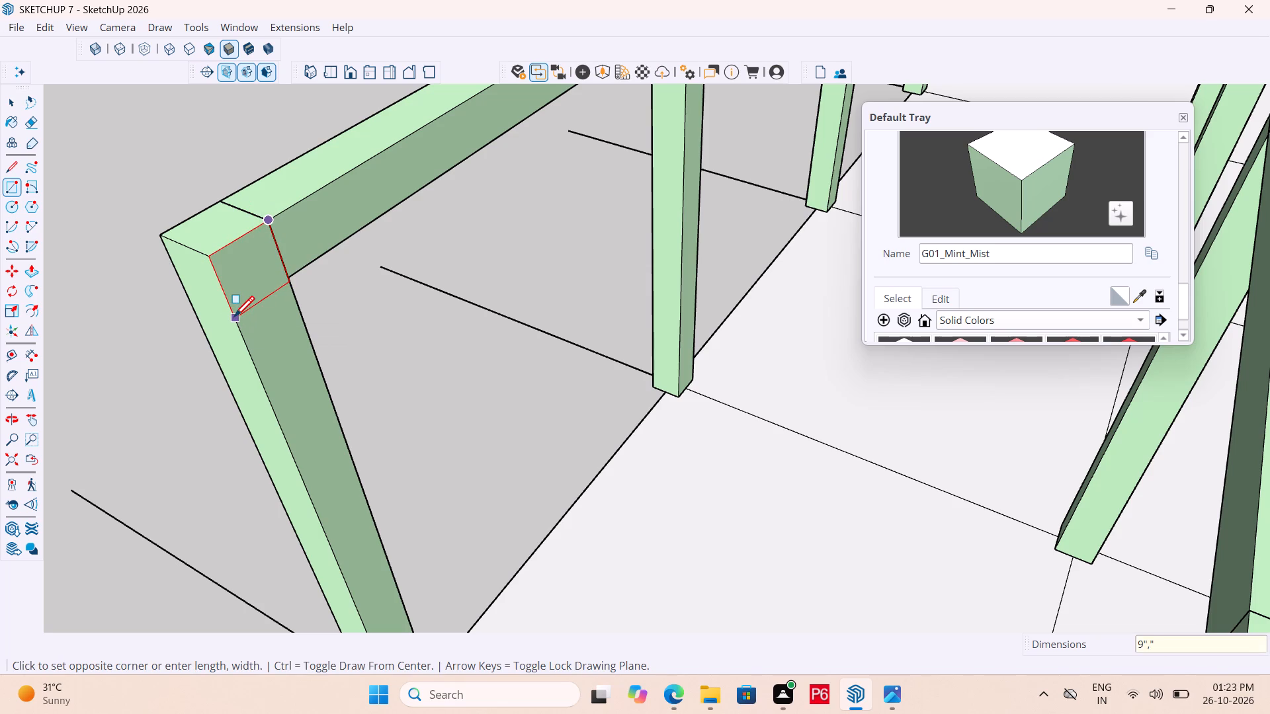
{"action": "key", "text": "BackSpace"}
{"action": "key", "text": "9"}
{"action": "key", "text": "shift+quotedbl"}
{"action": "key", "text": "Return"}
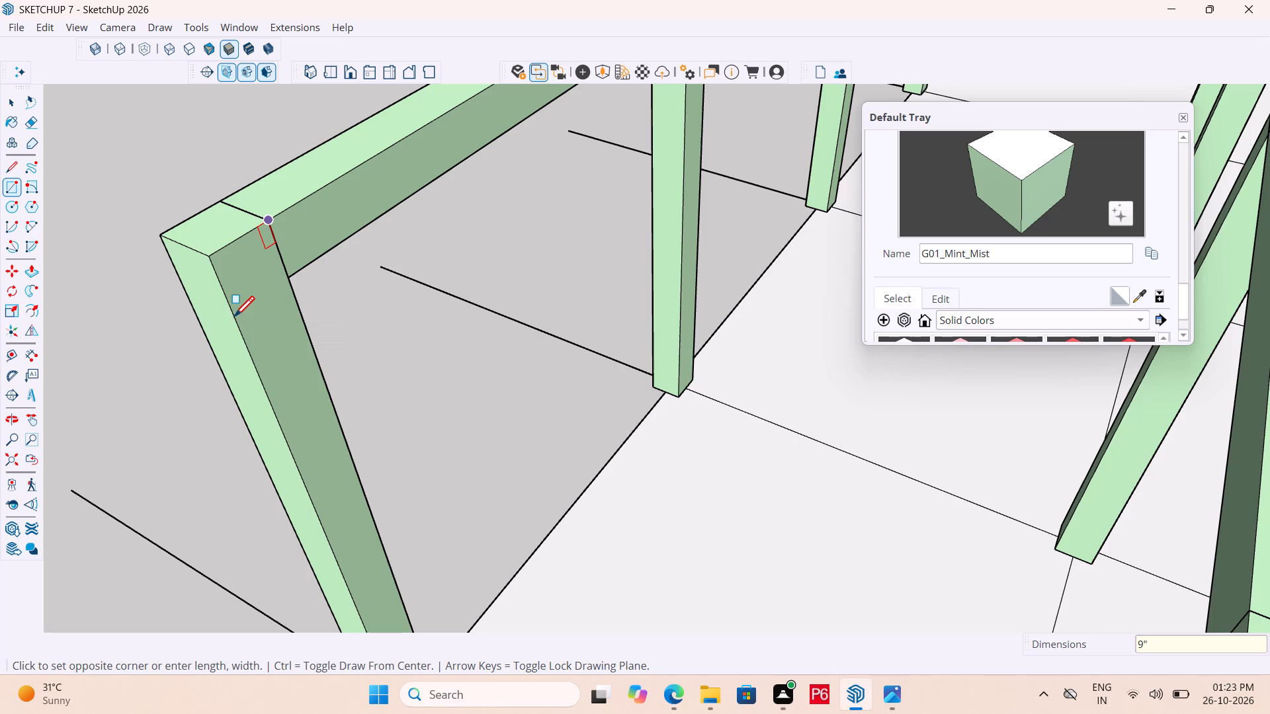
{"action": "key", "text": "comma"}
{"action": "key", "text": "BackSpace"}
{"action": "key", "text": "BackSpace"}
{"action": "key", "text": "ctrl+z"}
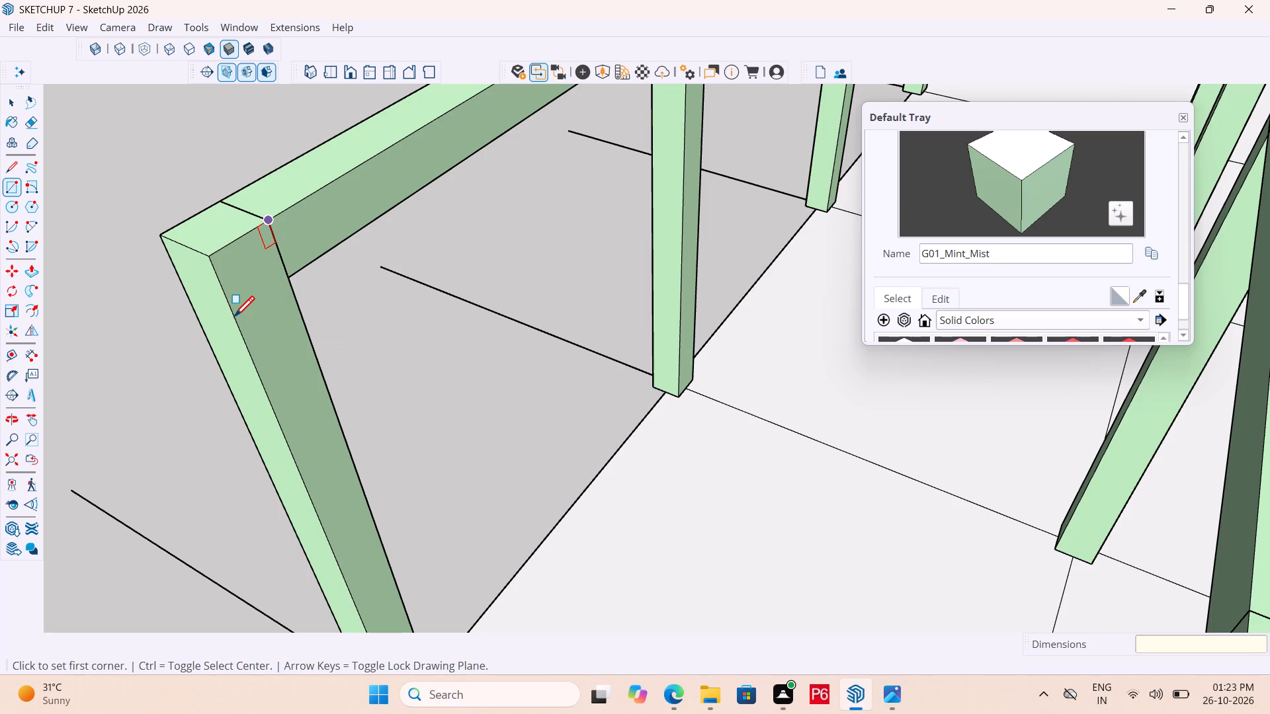
Draw a 9" by 9" rectangle at the top of the first row's end column, on the face towards the next row, and group it.
{"action": "left_click", "coordinate": [271, 227]}
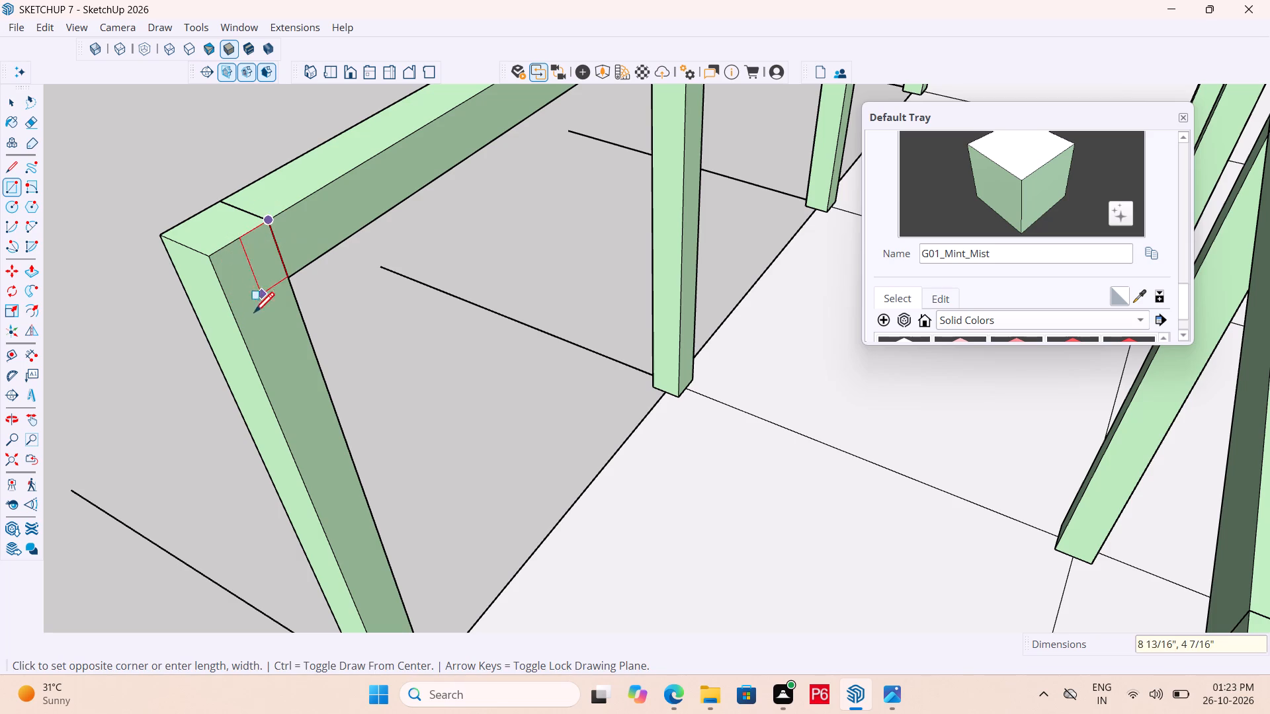
{"action": "type", "text": "9\""}
{"action": "key", "text": "comma"}
{"action": "type", "text": "9\""}
{"action": "key", "text": "Return"}
{"action": "key", "text": "space"}
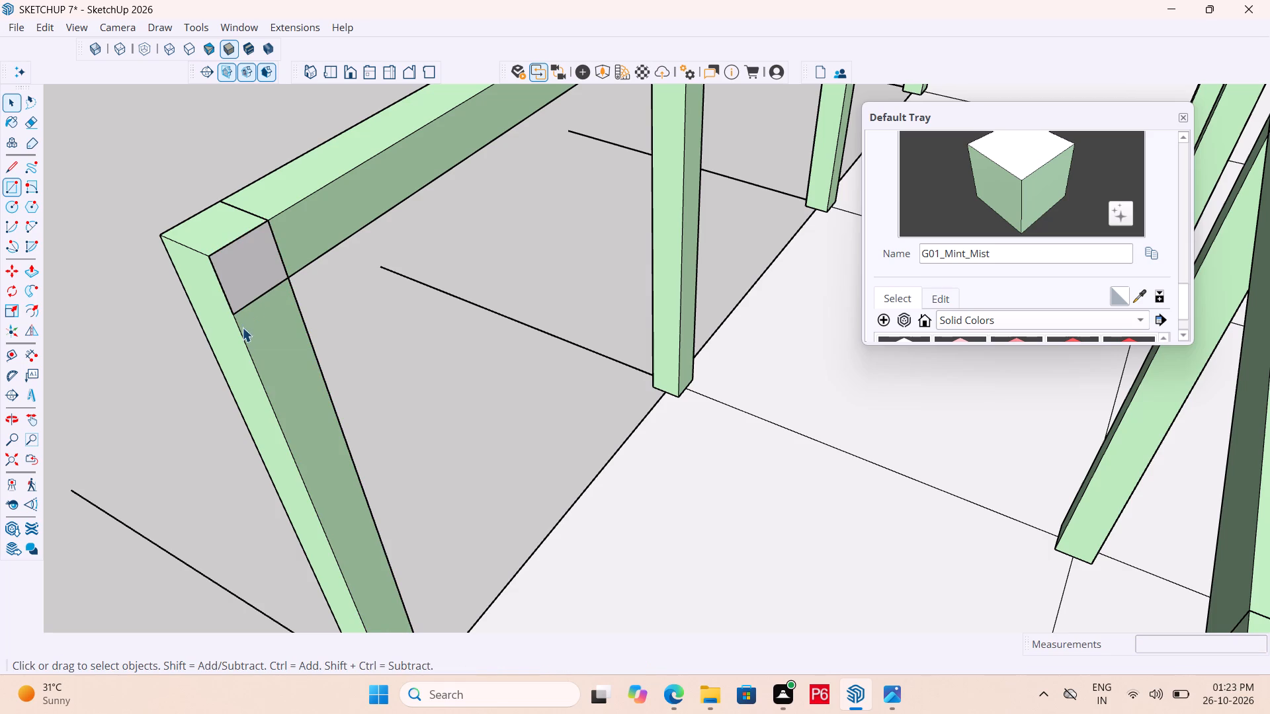
{"action": "left_click", "coordinate": [247, 282]}
{"action": "double_click", "coordinate": [247, 282]}
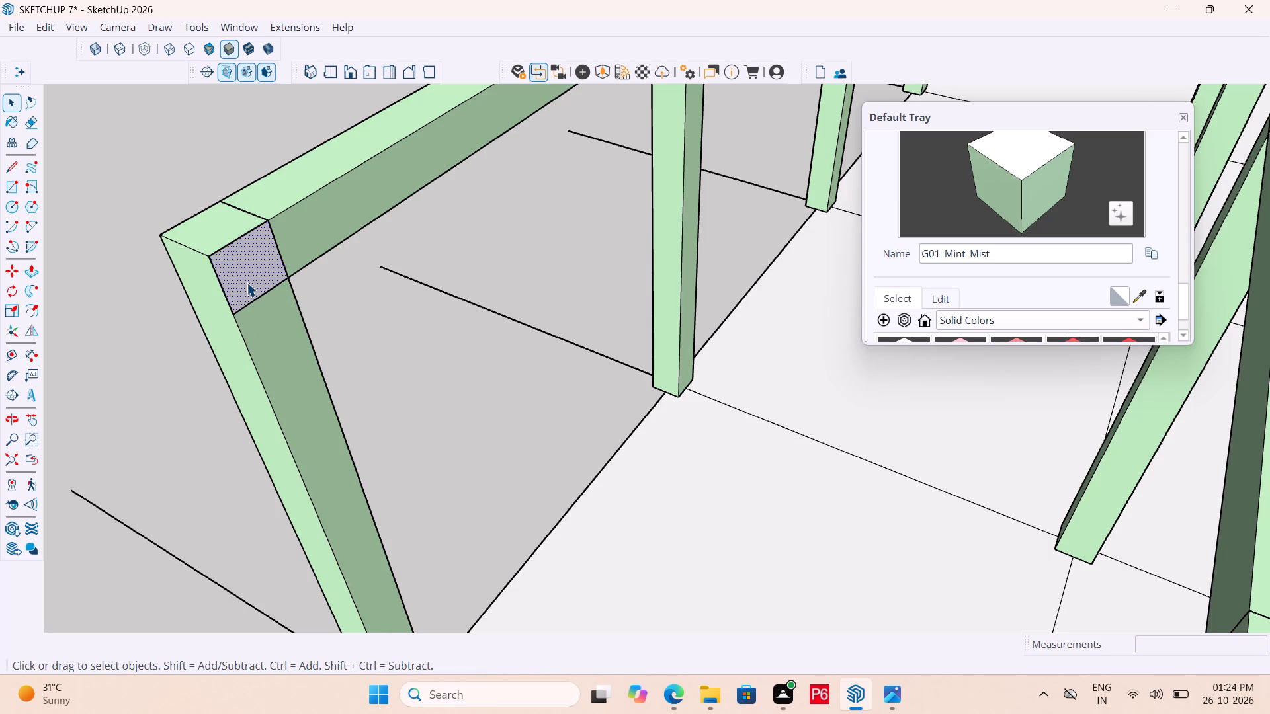
{"action": "right_click", "coordinate": [247, 282]}
{"action": "left_click", "coordinate": [331, 440]}
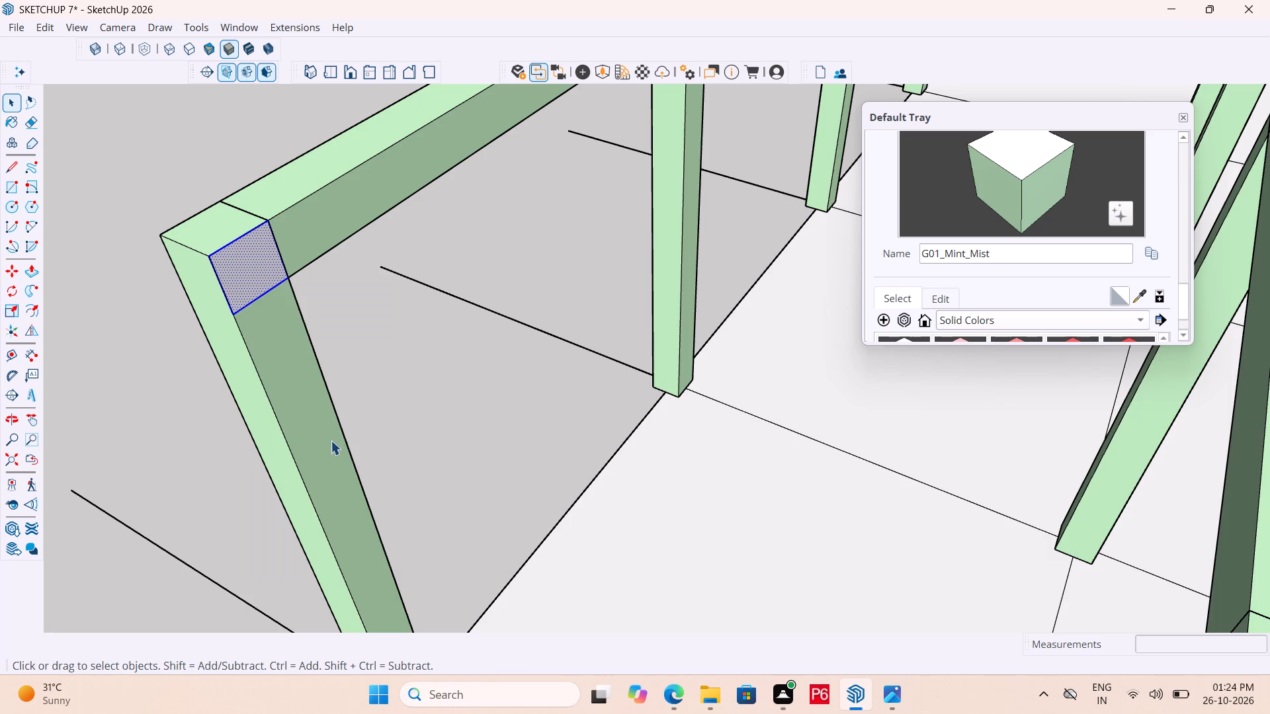
{"action": "key", "text": "space"}
Open the new rectangle group for editing and paint its face with the mint material G01_Mint_Mist.
{"action": "double_click", "coordinate": [256, 278]}
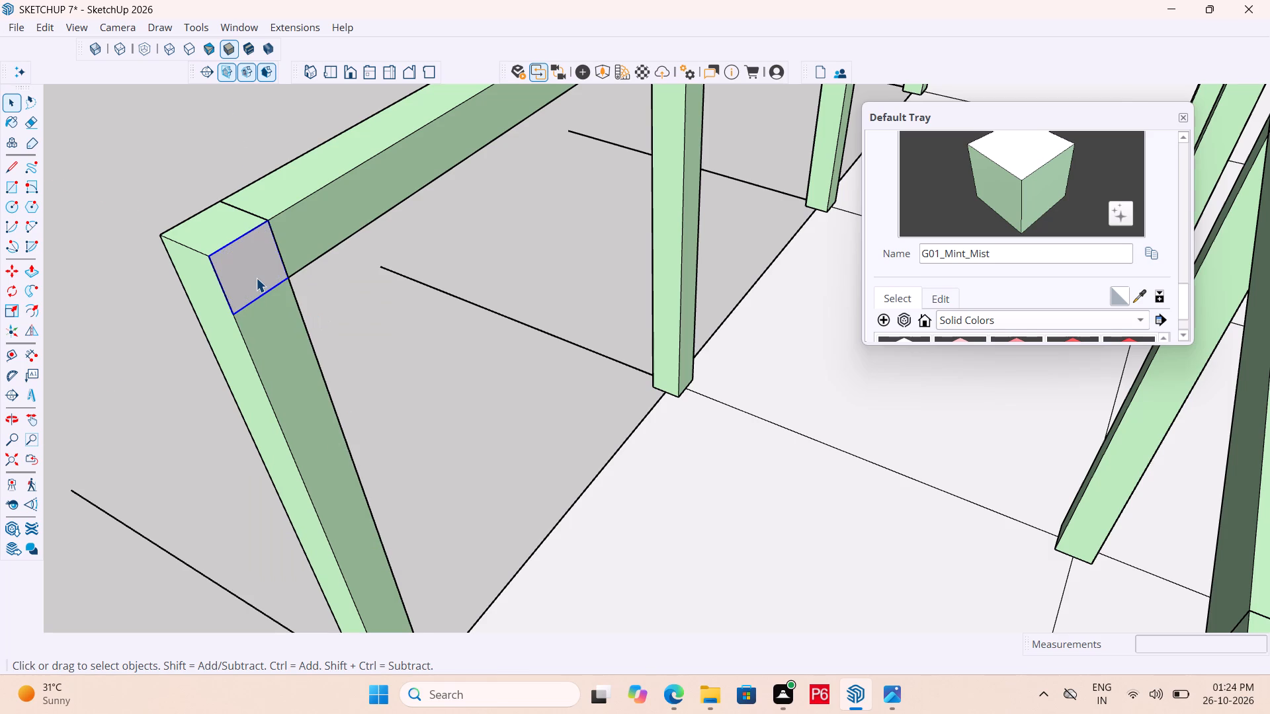
{"action": "left_click", "coordinate": [251, 264]}
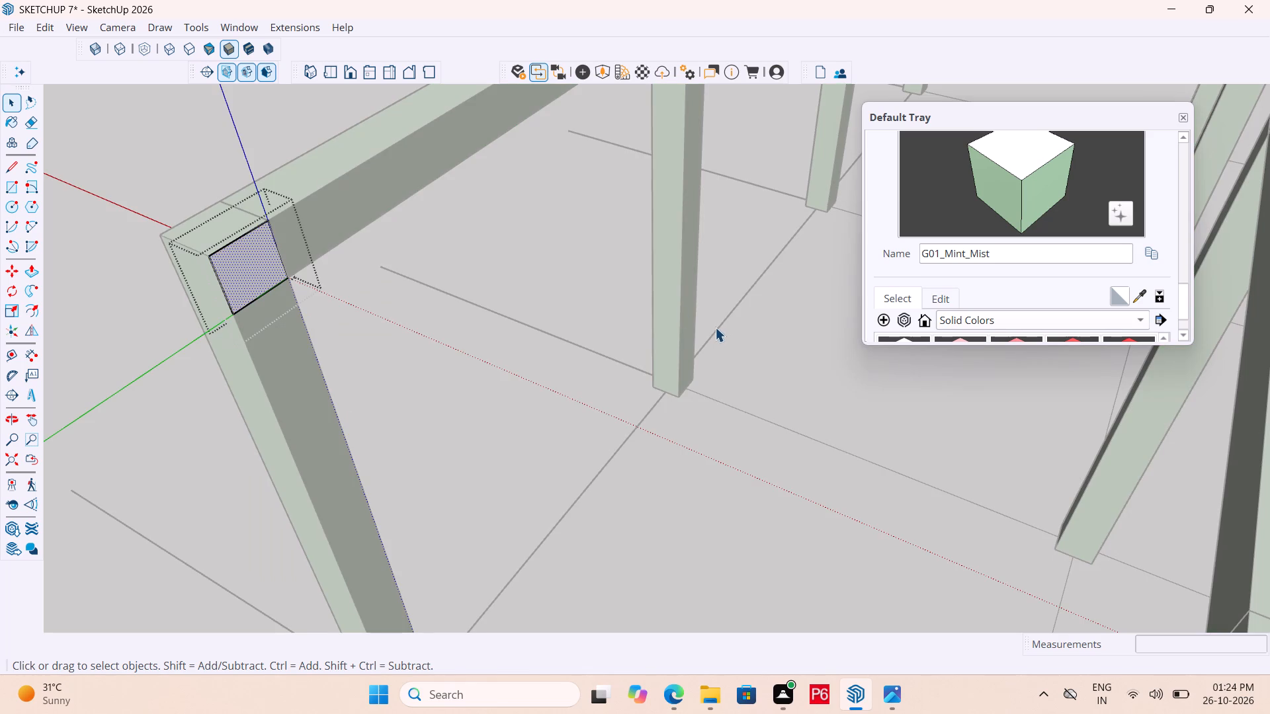
{"action": "key", "text": "b"}
{"action": "left_click", "coordinate": [246, 262]}
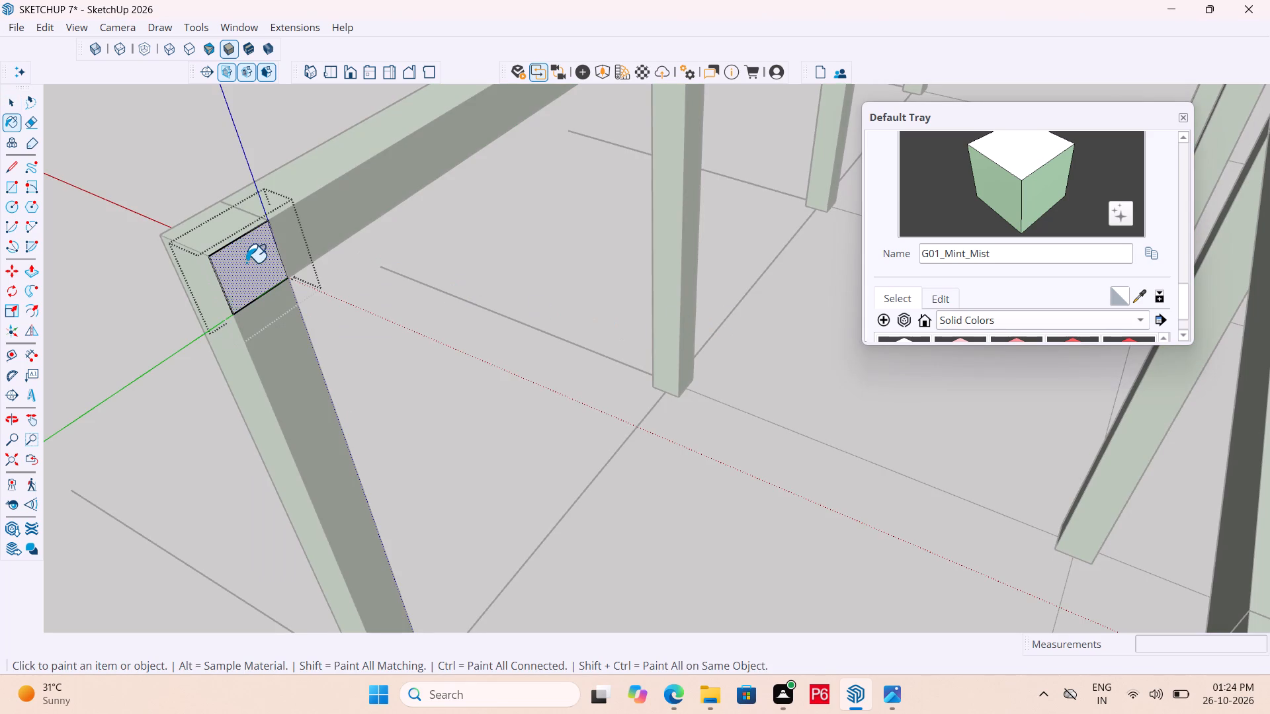
Push/pull the mint face 29' 3" across the row ends to the fourth row's end column, close the group and save the model.
{"action": "key", "text": "p"}
{"action": "left_click", "coordinate": [253, 271]}
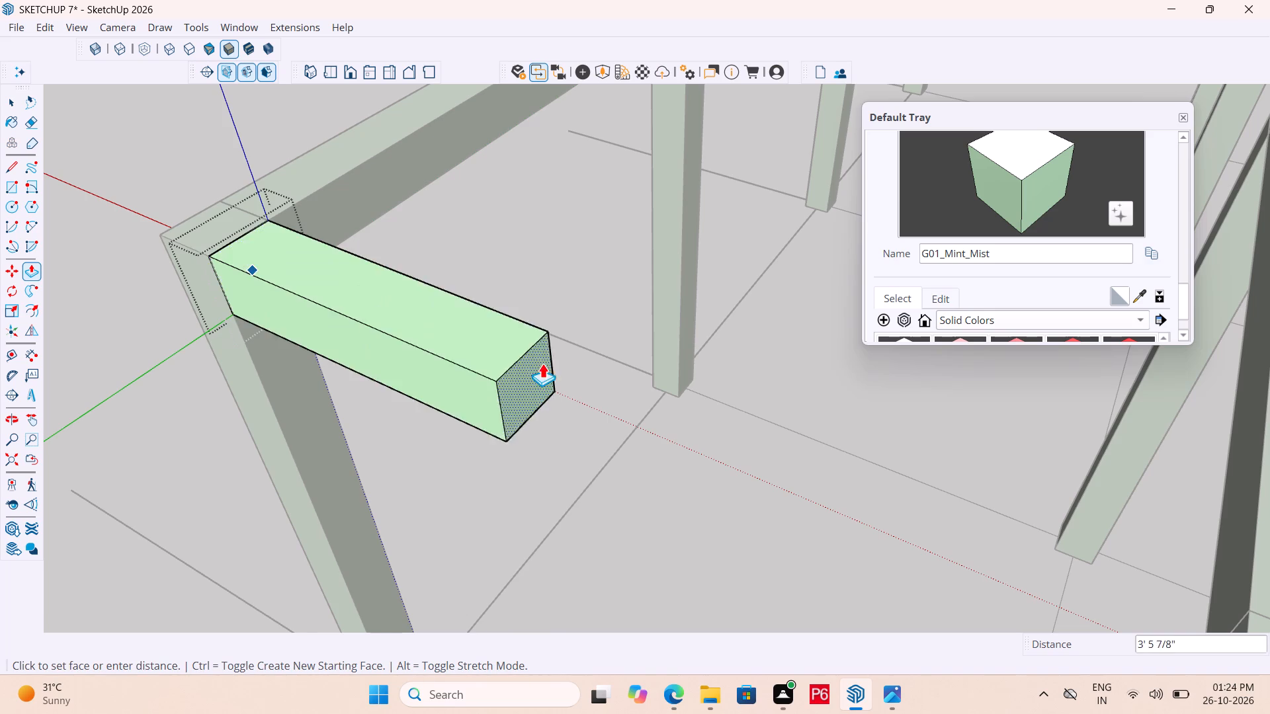
{"action": "scroll", "coordinate": [261, 202], "scroll_direction": "down", "scroll_amount": 18}
{"action": "scroll", "coordinate": [354, 292], "scroll_direction": "down", "scroll_amount": 4}
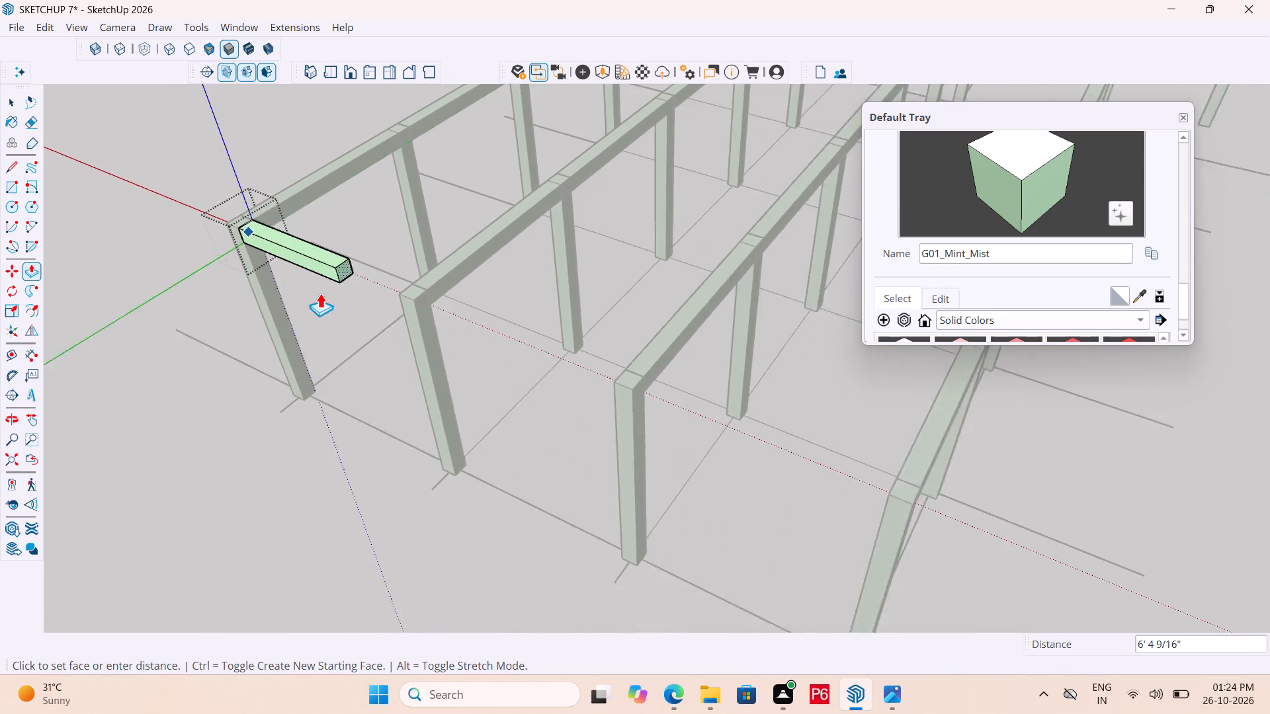
{"action": "scroll", "coordinate": [320, 293], "scroll_direction": "down", "scroll_amount": 8}
{"action": "middle_click_drag", "start_coordinate": [665, 427], "coordinate": [714, 428]}
{"action": "middle_click_drag", "start_coordinate": [703, 428], "coordinate": [696, 429]}
{"action": "scroll", "coordinate": [700, 429], "scroll_direction": "up", "scroll_amount": 4}
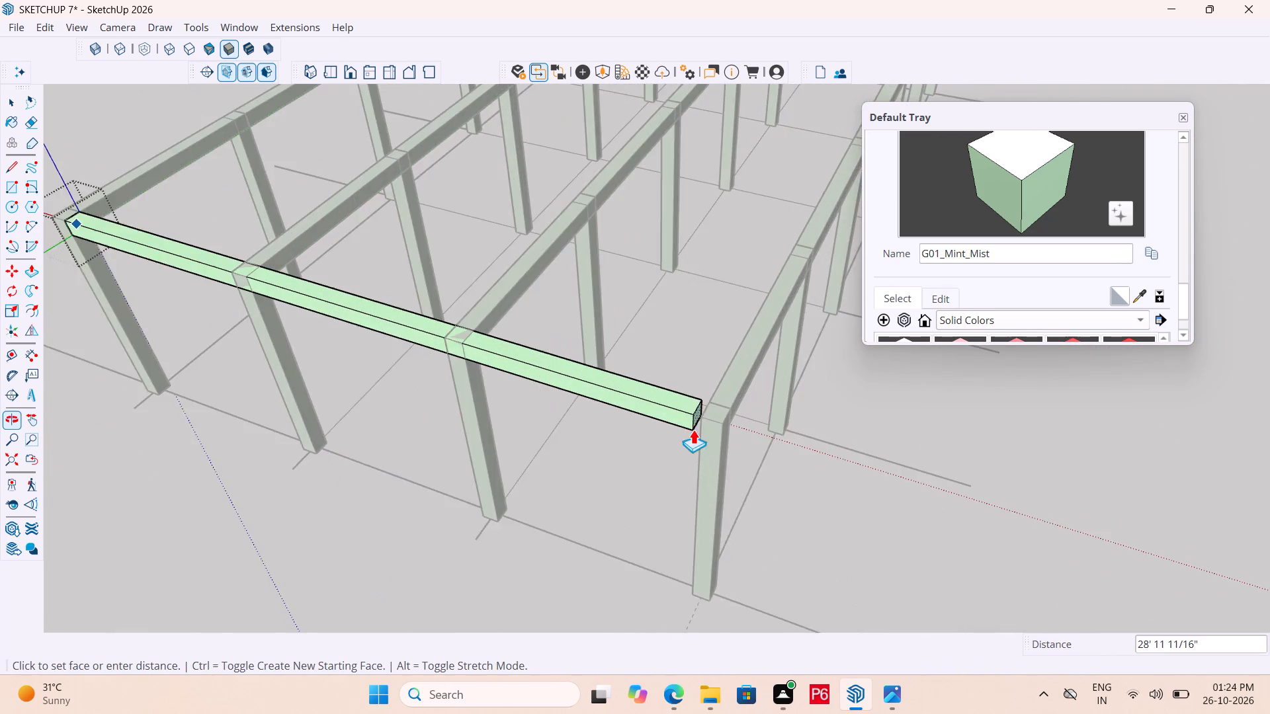
{"action": "scroll", "coordinate": [693, 429], "scroll_direction": "up", "scroll_amount": 5}
{"action": "left_click", "coordinate": [697, 411]}
{"action": "scroll", "coordinate": [720, 399], "scroll_direction": "down", "scroll_amount": 4}
{"action": "key", "text": "space"}
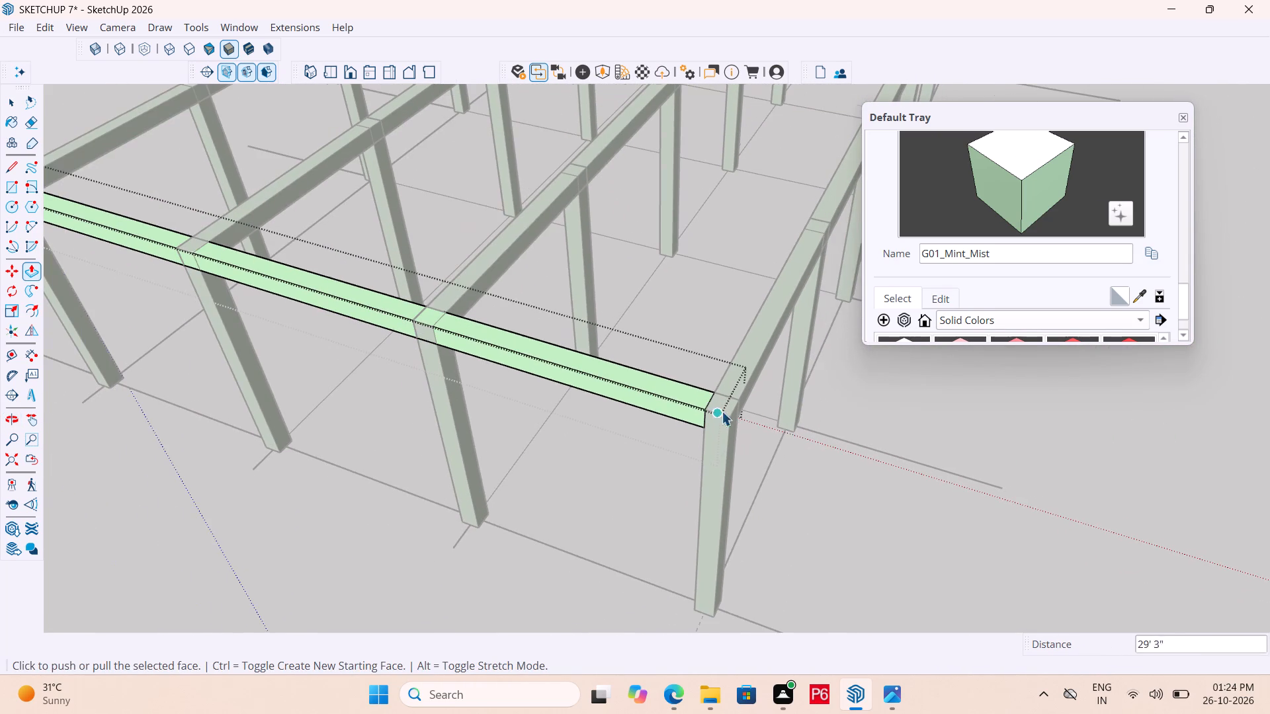
{"action": "left_click", "coordinate": [901, 475]}
{"action": "key", "text": "ctrl+s"}
{"action": "key", "text": "ctrl+s"}
{"action": "key", "text": "ctrl+s"}
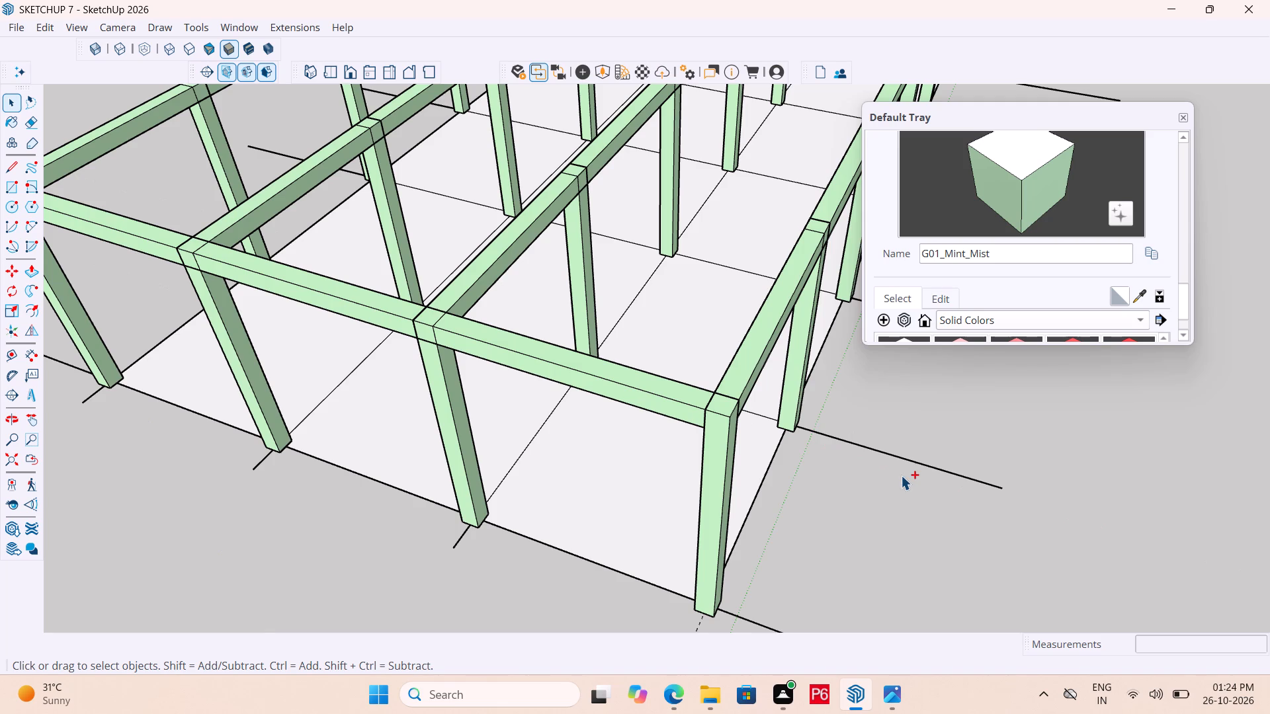
{"action": "key", "text": "ctrl+s"}
{"action": "key", "text": "ctrl+s"}
{"action": "key", "text": "ctrl+s"}
Copy the mint cross beam at the row ends 10' along the rows onto the second line of column tops.
{"action": "scroll", "coordinate": [925, 486], "scroll_direction": "down", "scroll_amount": 5}
{"action": "scroll", "coordinate": [1024, 520], "scroll_direction": "down", "scroll_amount": 5}
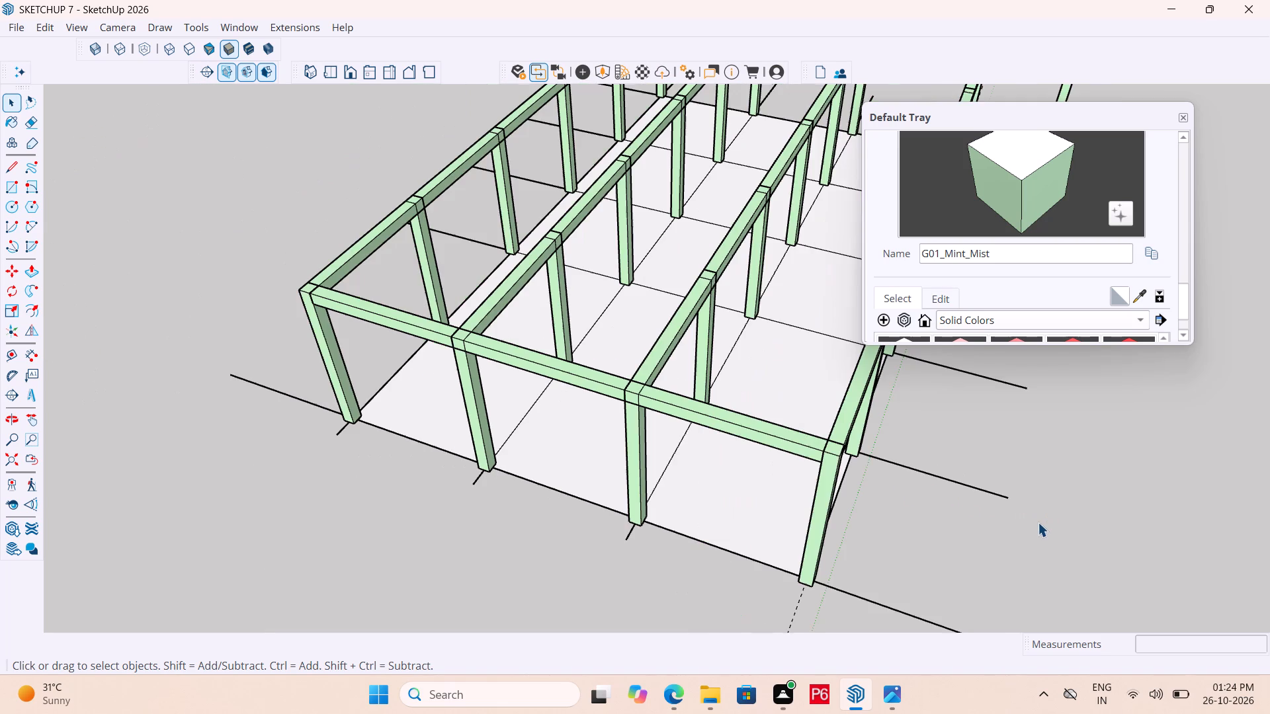
{"action": "scroll", "coordinate": [1038, 522], "scroll_direction": "down", "scroll_amount": 1}
{"action": "scroll", "coordinate": [424, 341], "scroll_direction": "up", "scroll_amount": 6}
{"action": "left_click", "coordinate": [409, 318]}
{"action": "scroll", "coordinate": [323, 278], "scroll_direction": "up", "scroll_amount": 5}
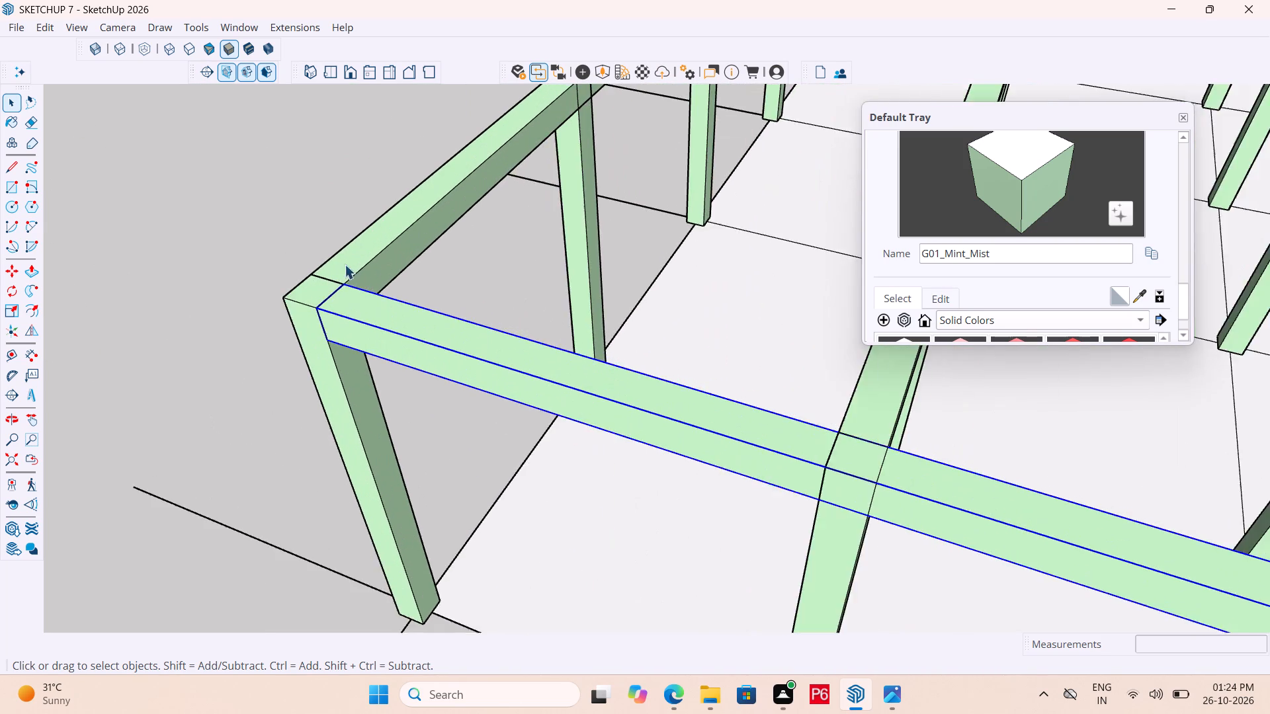
{"action": "scroll", "coordinate": [345, 264], "scroll_direction": "up", "scroll_amount": 6}
{"action": "scroll", "coordinate": [300, 322], "scroll_direction": "down", "scroll_amount": 6}
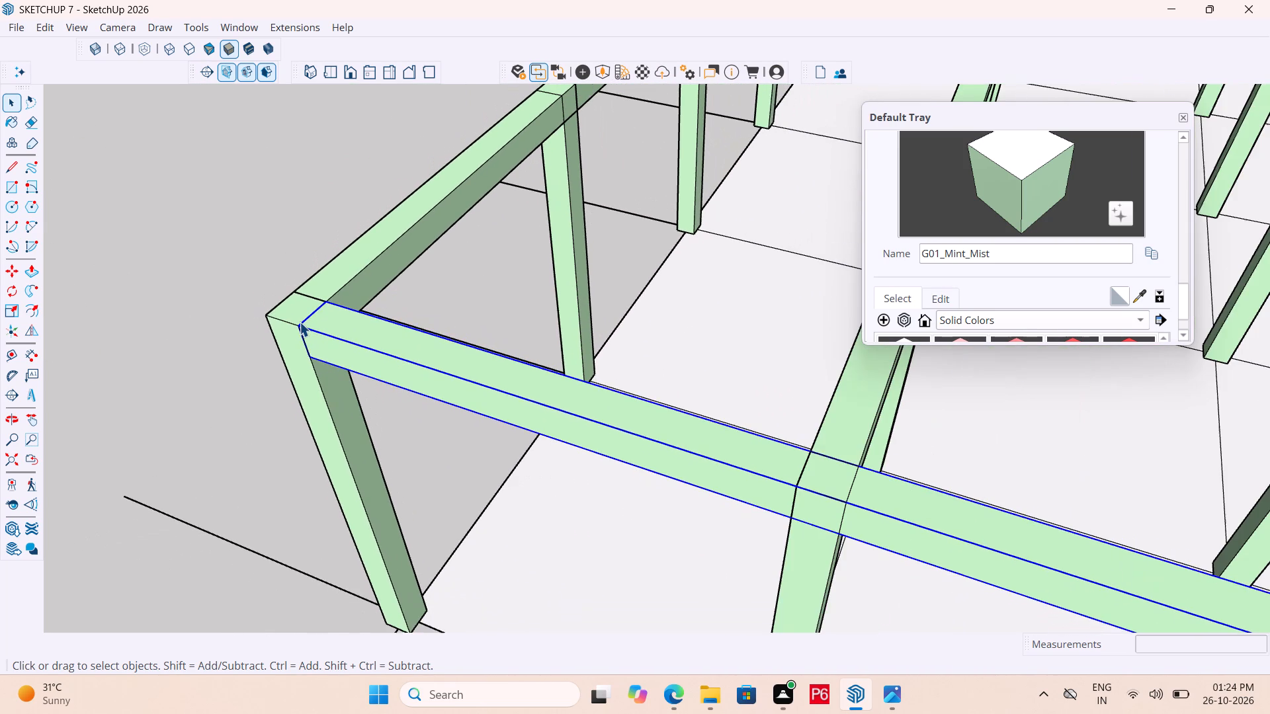
{"action": "key", "text": "m"}
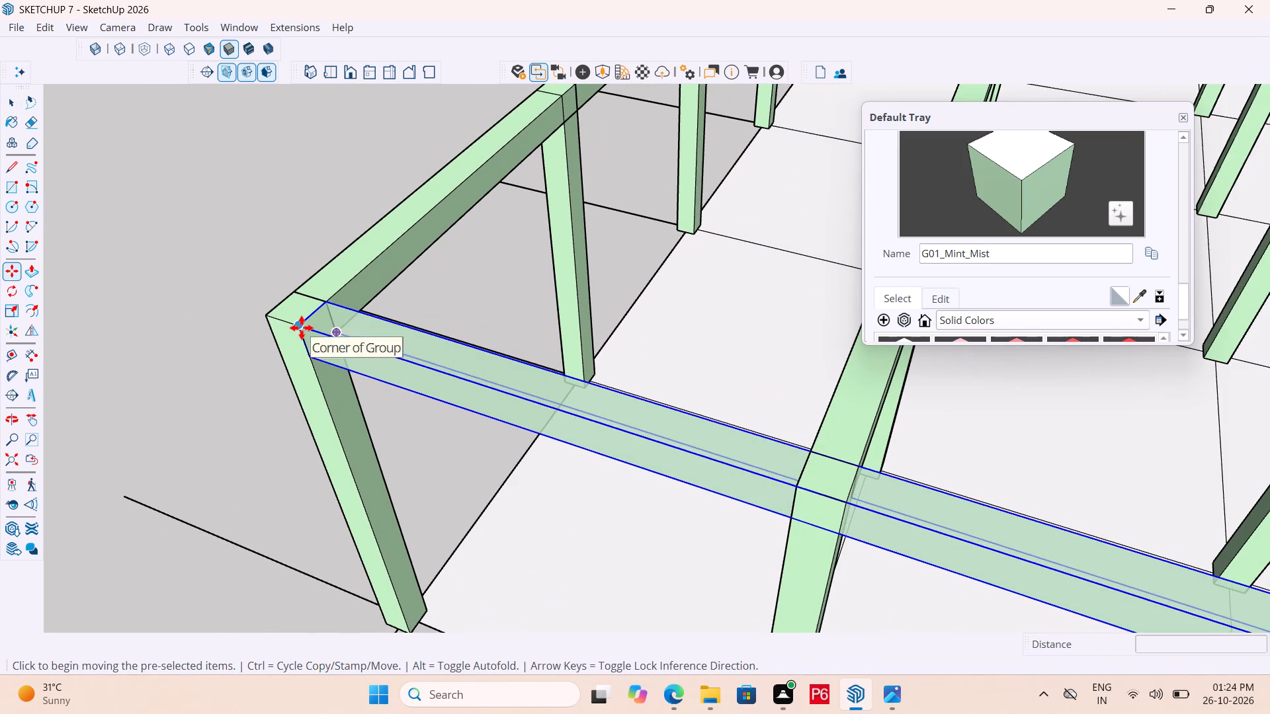
{"action": "left_click", "coordinate": [302, 328]}
{"action": "scroll", "coordinate": [378, 287], "scroll_direction": "down", "scroll_amount": 6}
{"action": "scroll", "coordinate": [396, 280], "scroll_direction": "up", "scroll_amount": 9}
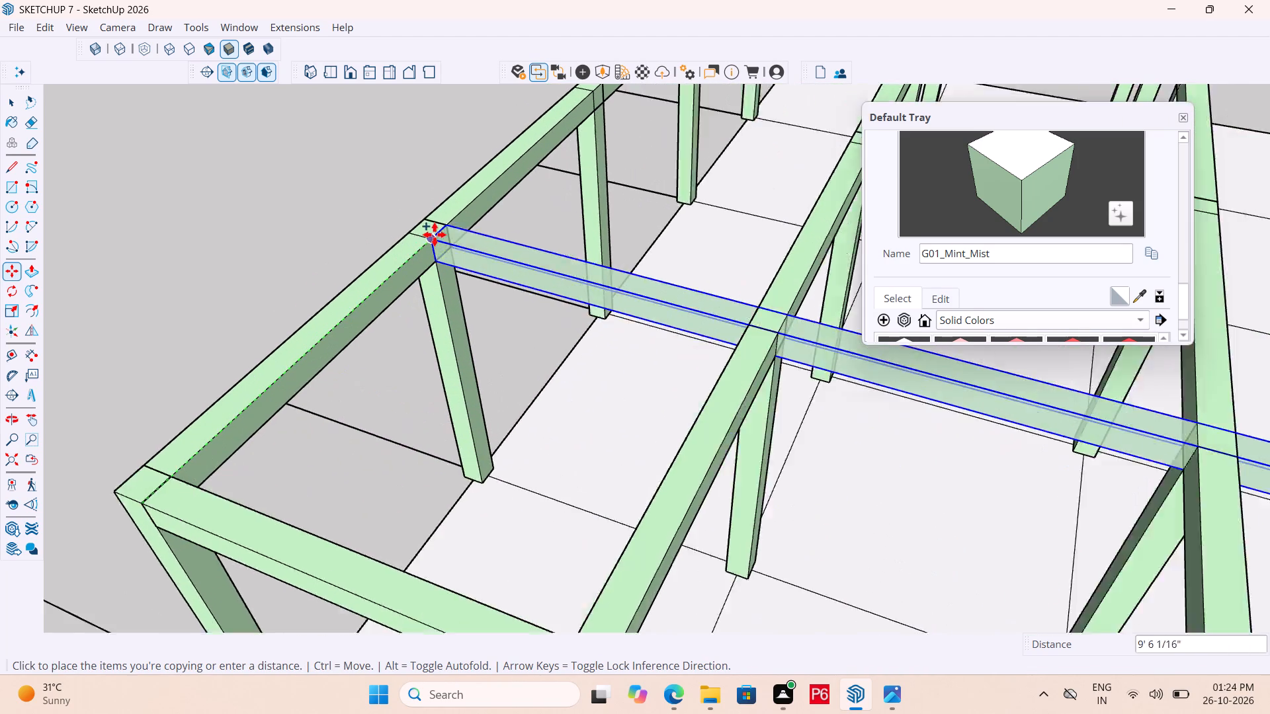
{"action": "scroll", "coordinate": [435, 235], "scroll_direction": "up", "scroll_amount": 2}
{"action": "left_click", "coordinate": [432, 241]}
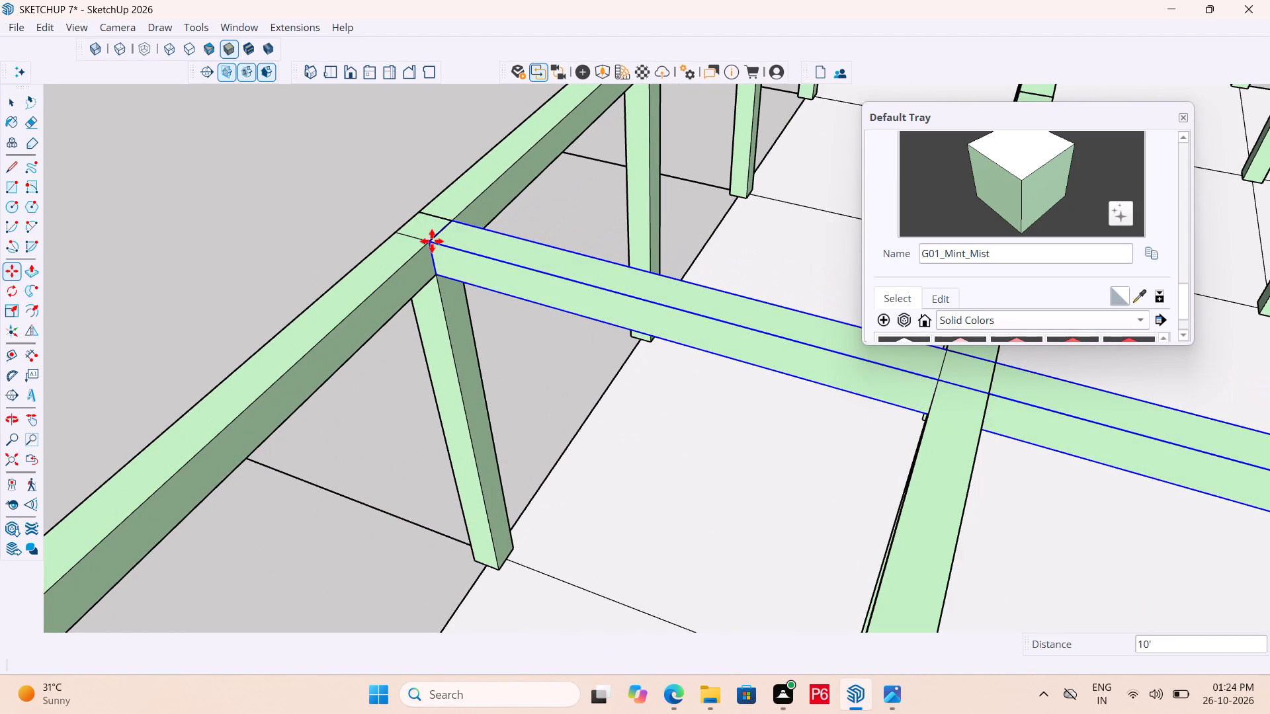
Copy the cross beam another 10' along the rows onto the third line of column tops.
{"action": "left_click", "coordinate": [435, 239]}
{"action": "scroll", "coordinate": [403, 284], "scroll_direction": "down", "scroll_amount": 6}
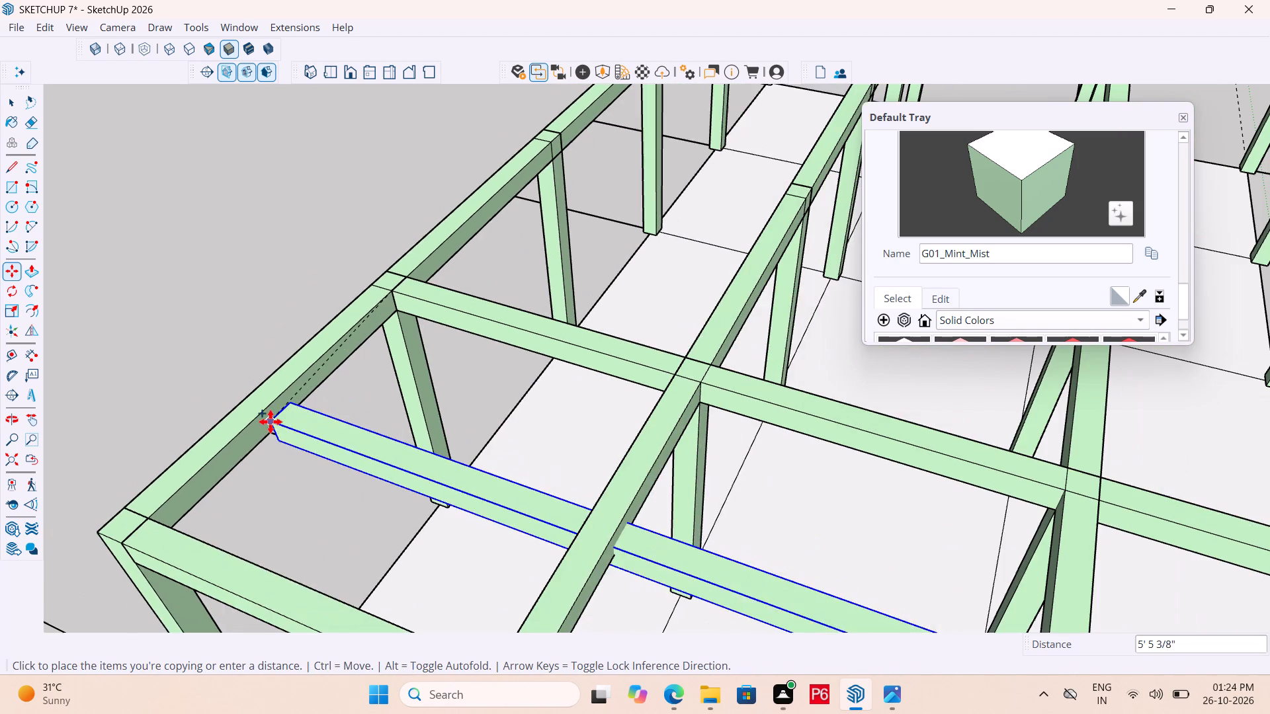
{"action": "scroll", "coordinate": [222, 479], "scroll_direction": "down", "scroll_amount": 6}
{"action": "scroll", "coordinate": [459, 276], "scroll_direction": "up", "scroll_amount": 12}
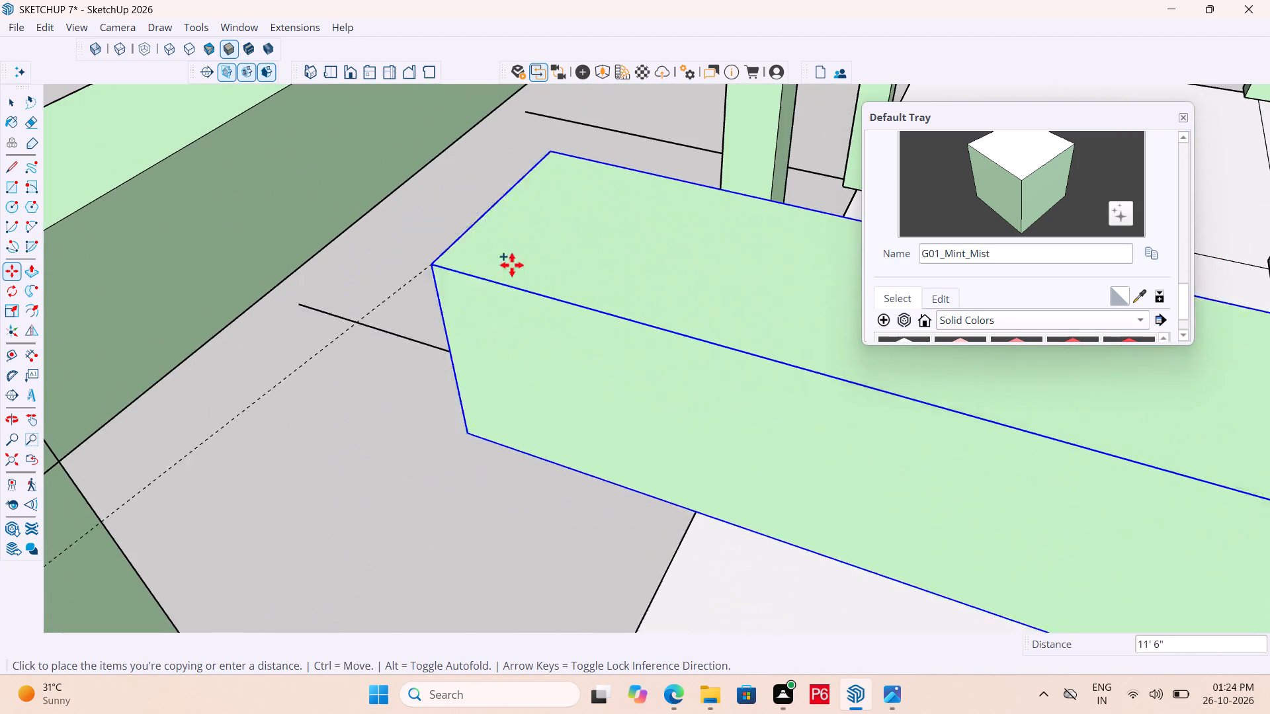
{"action": "scroll", "coordinate": [518, 267], "scroll_direction": "down", "scroll_amount": 5}
{"action": "double_click", "coordinate": [407, 301]}
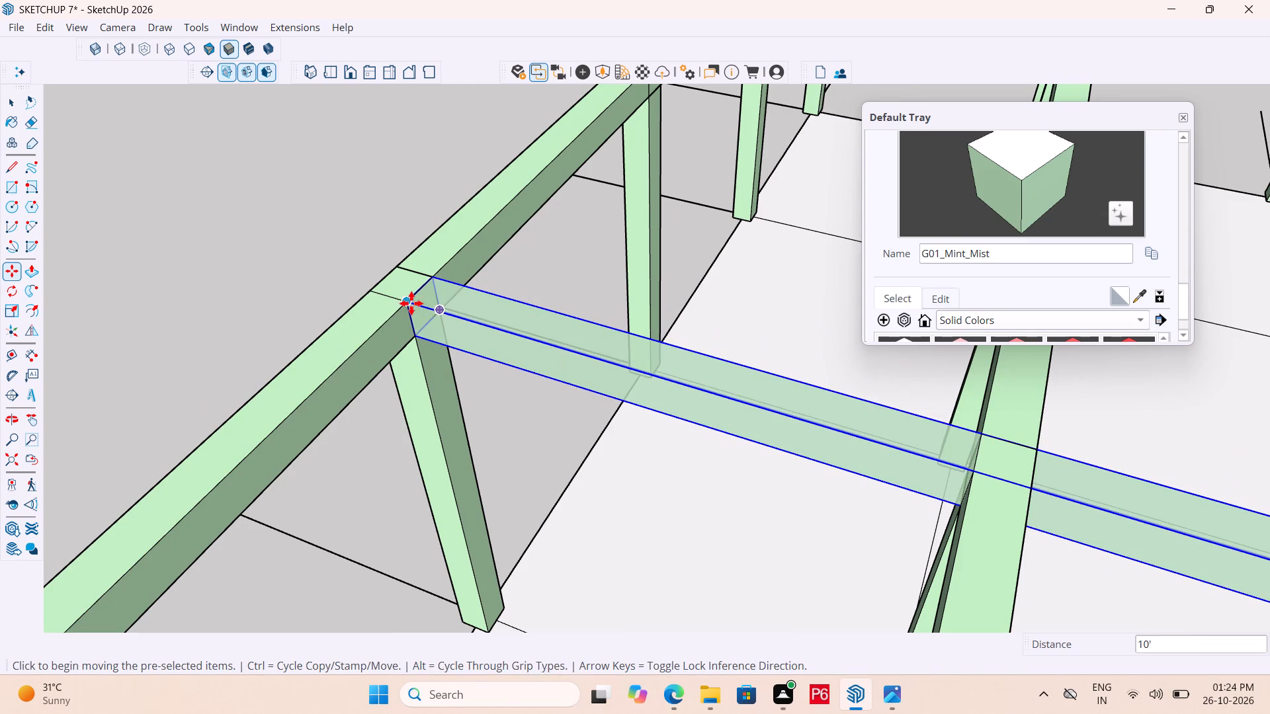
Copy the cross beam from the third line of columns 10' onward onto the fourth line of column tops.
{"action": "double_click", "coordinate": [405, 302]}
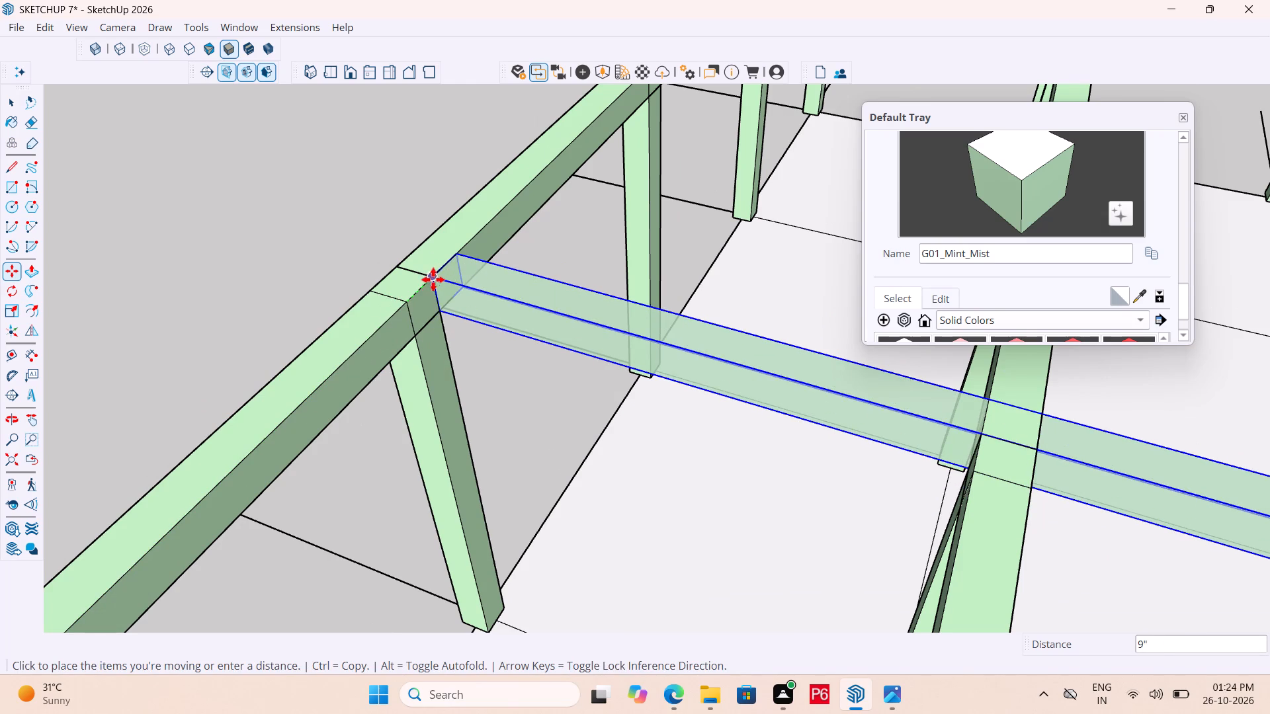
{"action": "key", "text": "Escape"}
{"action": "scroll", "coordinate": [427, 300], "scroll_direction": "up", "scroll_amount": 5}
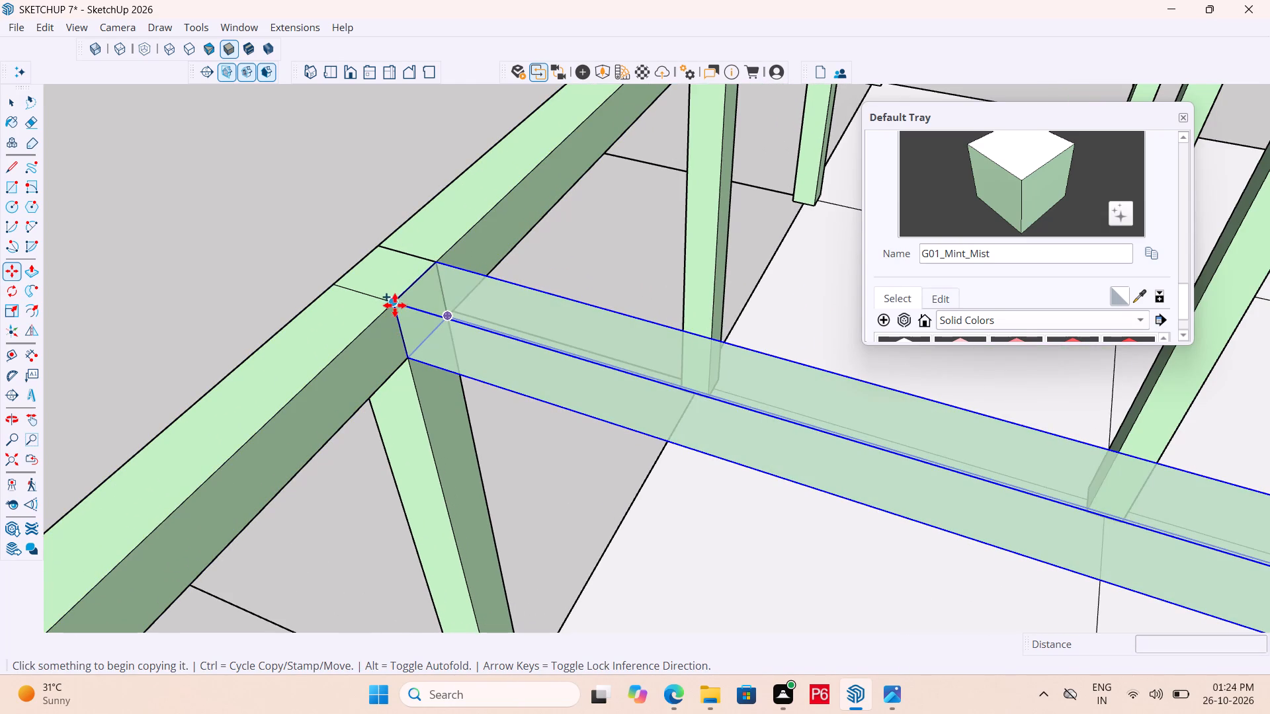
{"action": "left_click", "coordinate": [394, 303]}
{"action": "scroll", "coordinate": [452, 267], "scroll_direction": "down", "scroll_amount": 5}
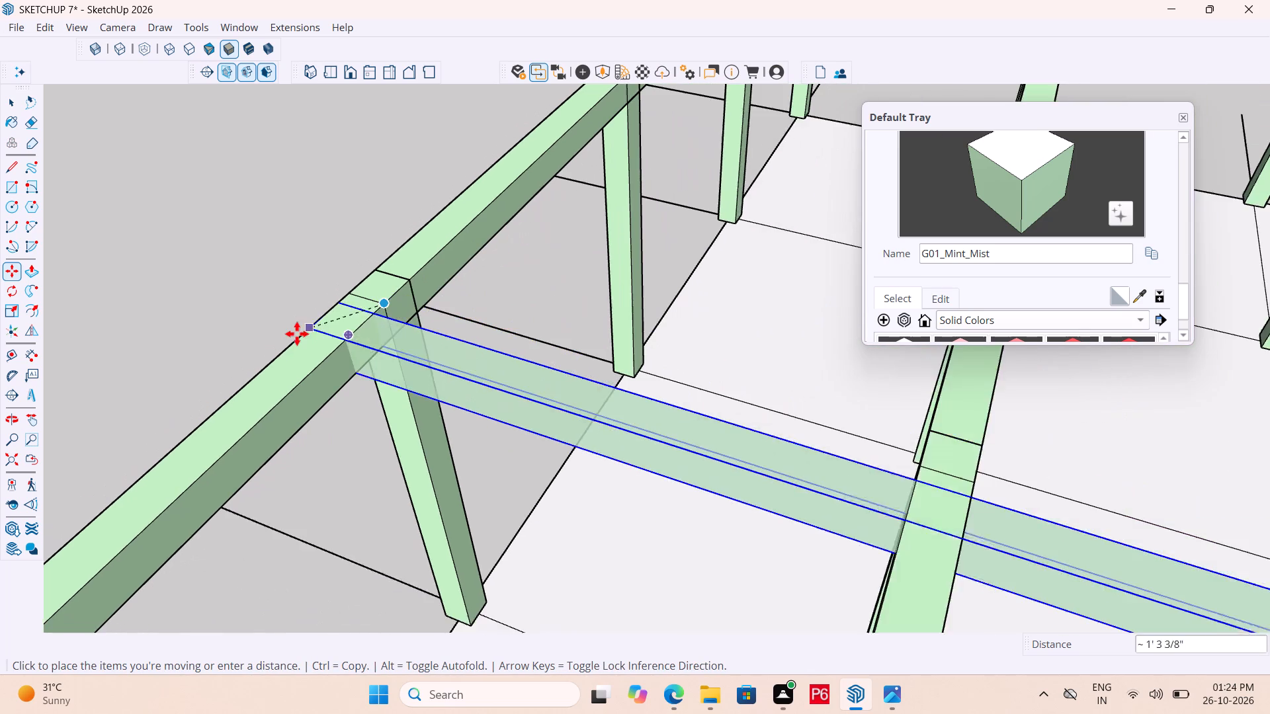
{"action": "scroll", "coordinate": [297, 334], "scroll_direction": "down", "scroll_amount": 8}
{"action": "scroll", "coordinate": [534, 158], "scroll_direction": "up", "scroll_amount": 9}
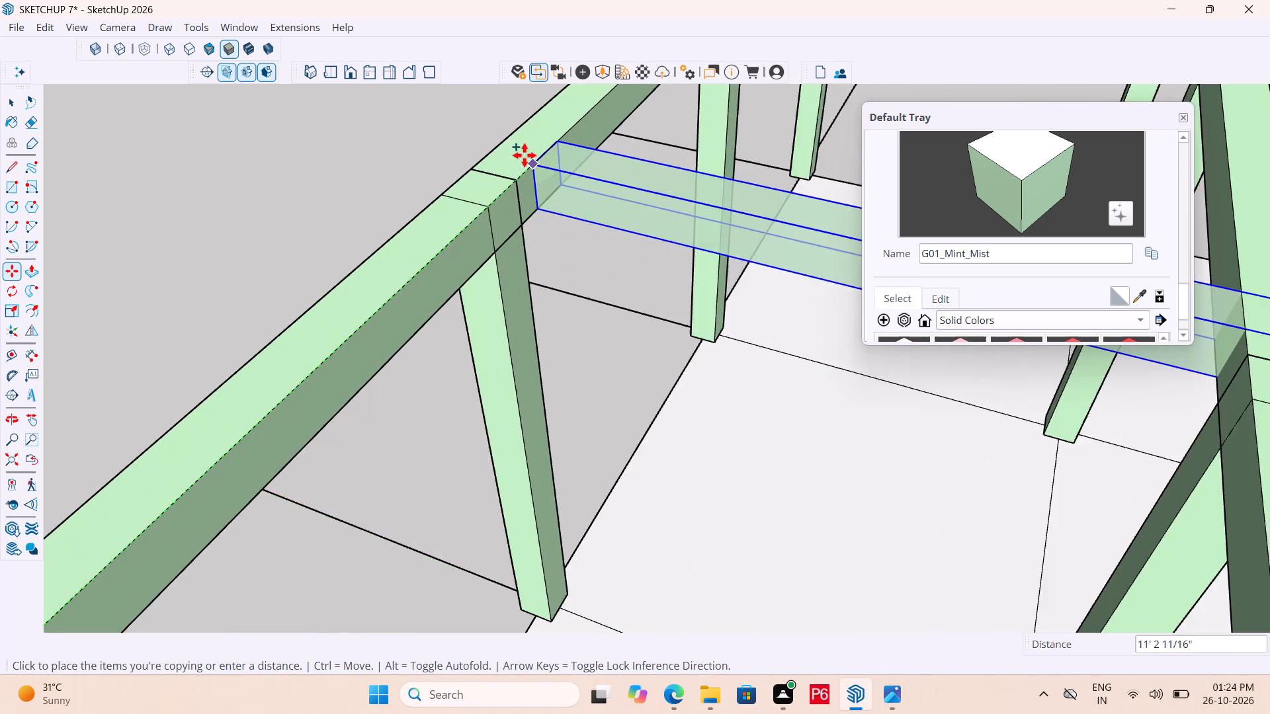
{"action": "scroll", "coordinate": [525, 155], "scroll_direction": "up", "scroll_amount": 6}
{"action": "left_click", "coordinate": [465, 239]}
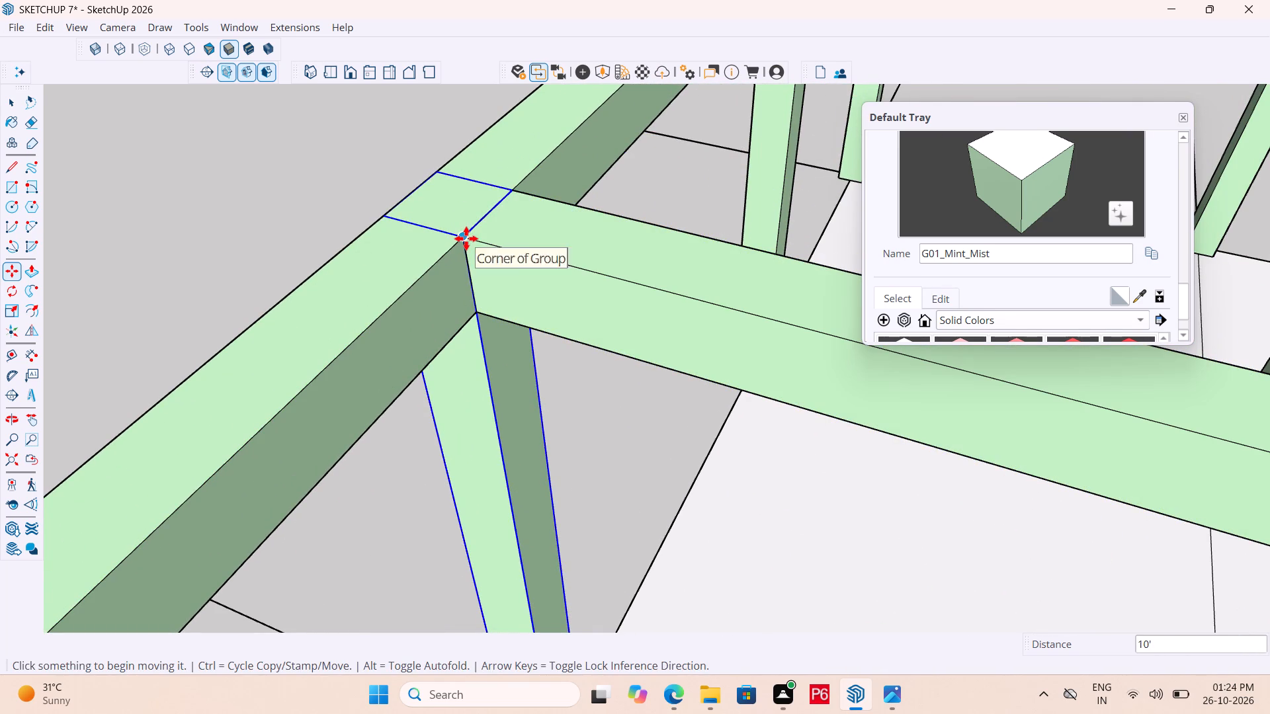
{"action": "left_click", "coordinate": [466, 239]}
{"action": "key", "text": "Escape"}
{"action": "key", "text": "space"}
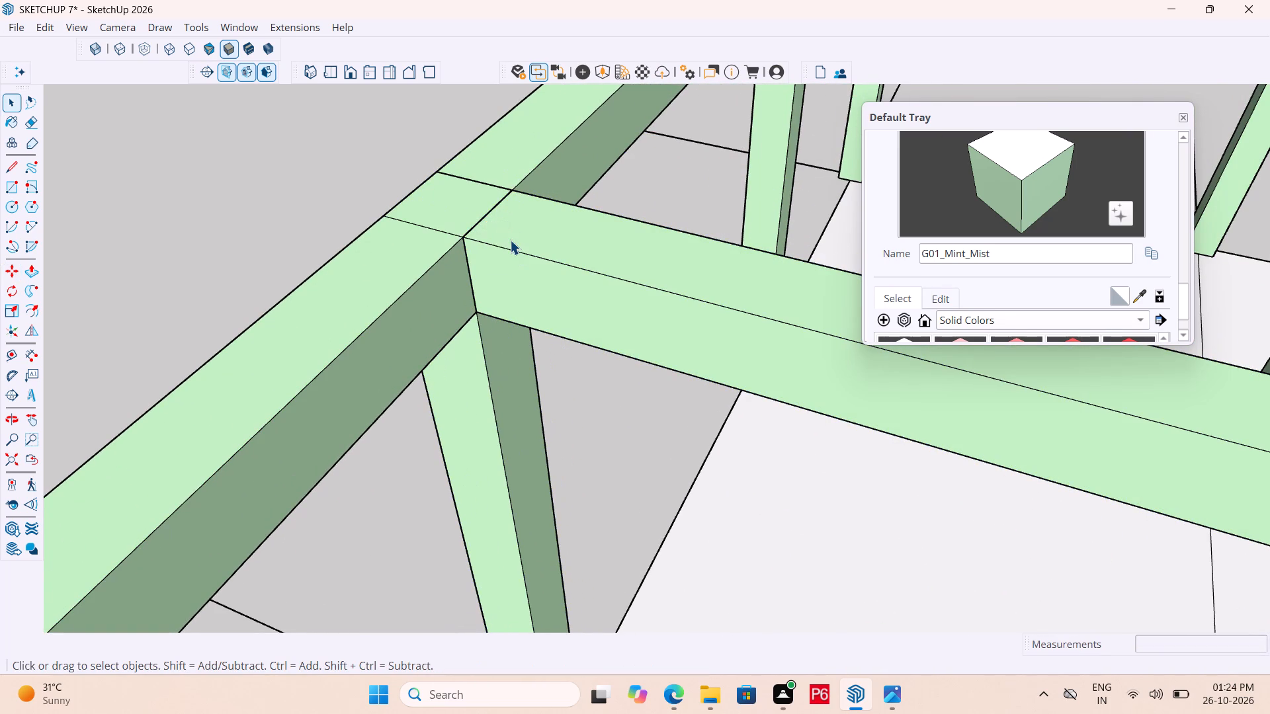
Copy the fourth cross beam 10' along the rows onto the fifth line of column tops.
{"action": "left_click", "coordinate": [505, 247]}
{"action": "key", "text": "m"}
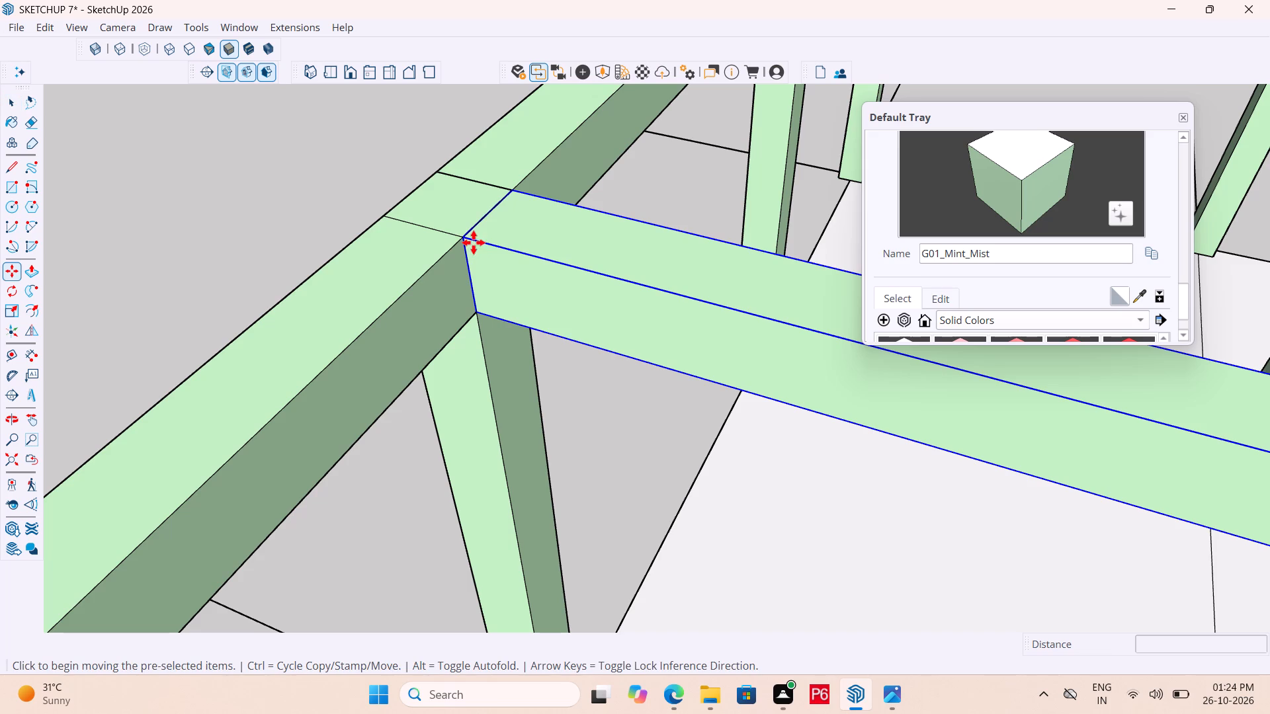
{"action": "left_click", "coordinate": [465, 236]}
{"action": "scroll", "coordinate": [419, 282], "scroll_direction": "down", "scroll_amount": 2}
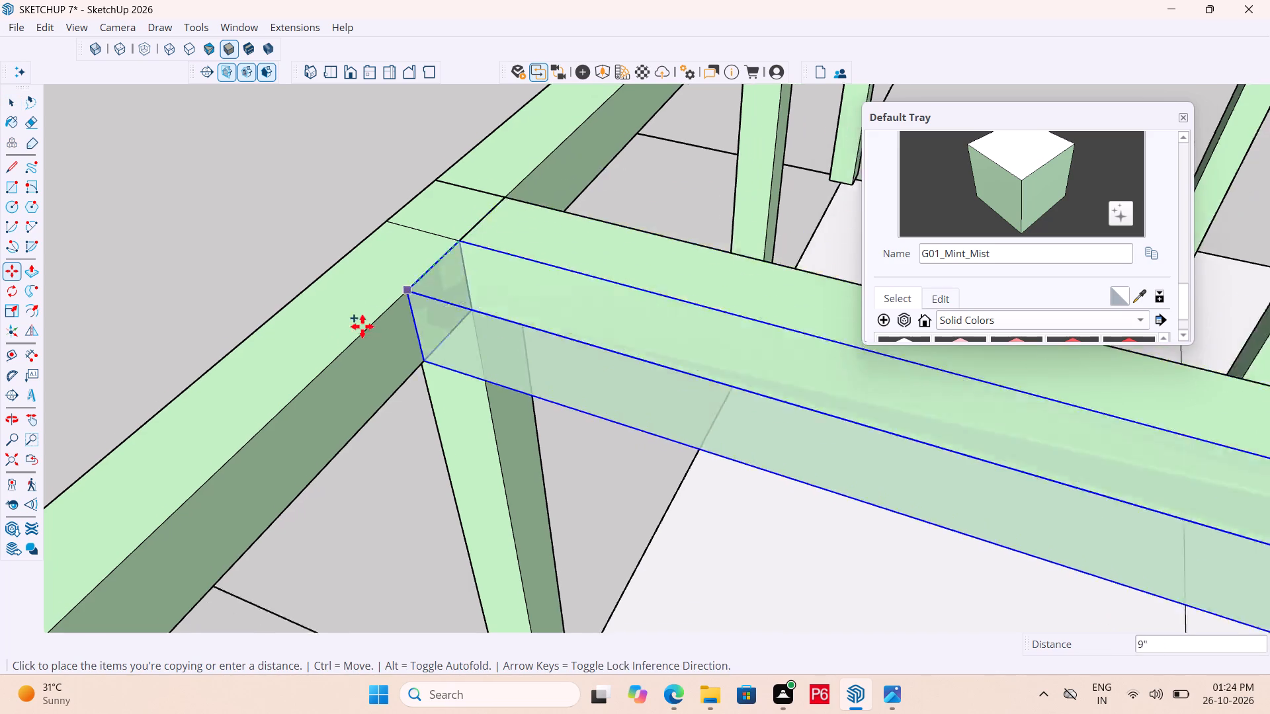
{"action": "scroll", "coordinate": [362, 327], "scroll_direction": "down", "scroll_amount": 4}
{"action": "scroll", "coordinate": [273, 382], "scroll_direction": "down", "scroll_amount": 14}
{"action": "scroll", "coordinate": [548, 196], "scroll_direction": "up", "scroll_amount": 11}
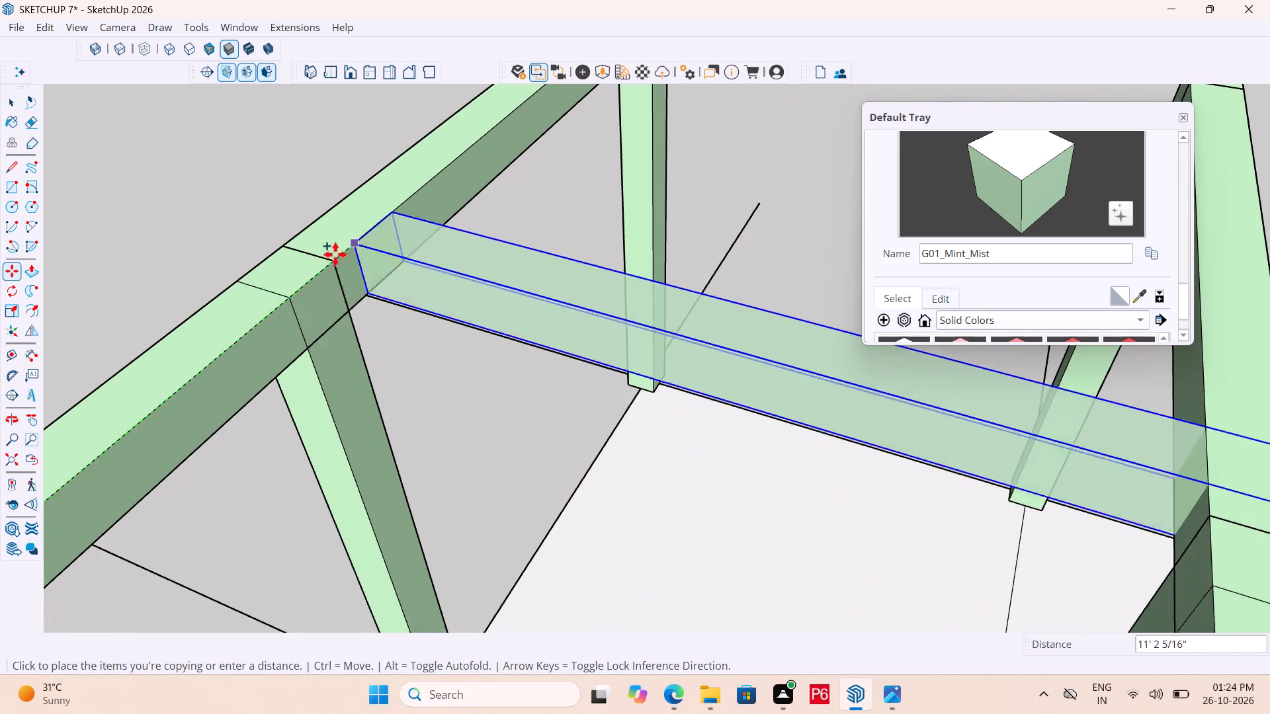
{"action": "left_click", "coordinate": [294, 303]}
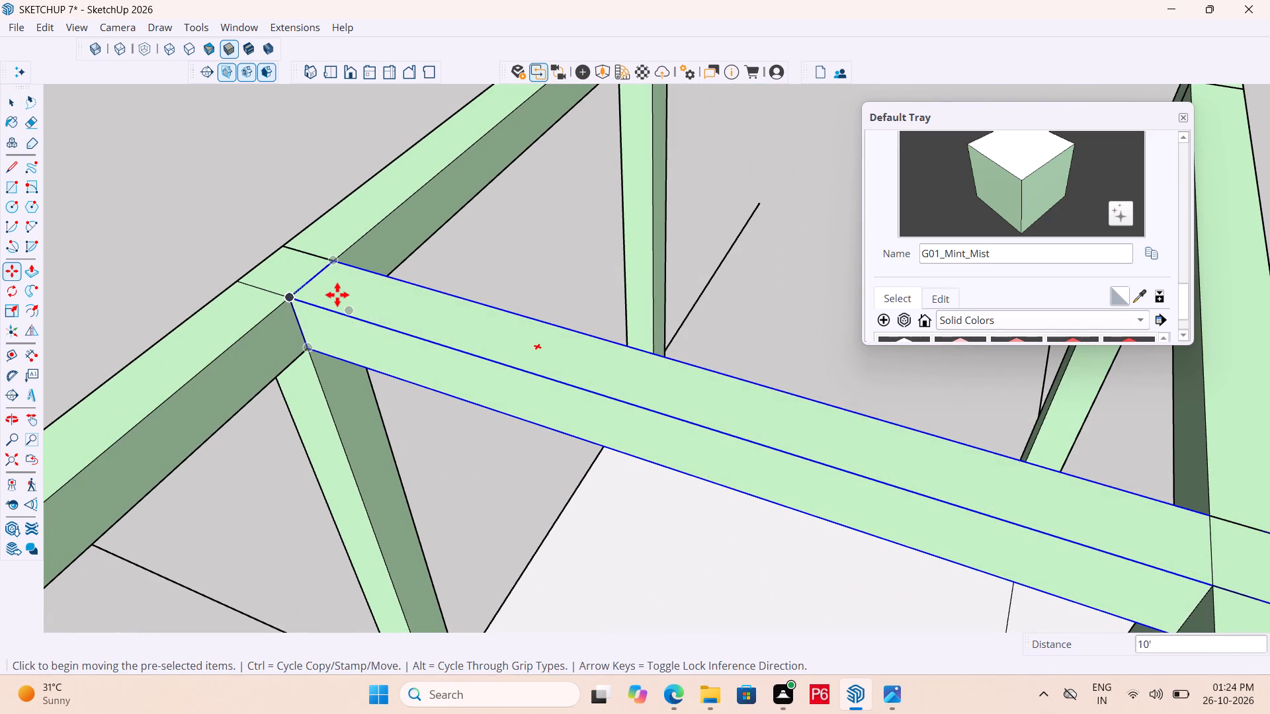
Copy the fifth cross beam about 9' 11 15/16" to the last line of columns, flush with the row beam's corner, and save the model.
{"action": "key", "text": "space"}
{"action": "left_click", "coordinate": [320, 302]}
{"action": "key", "text": "m"}
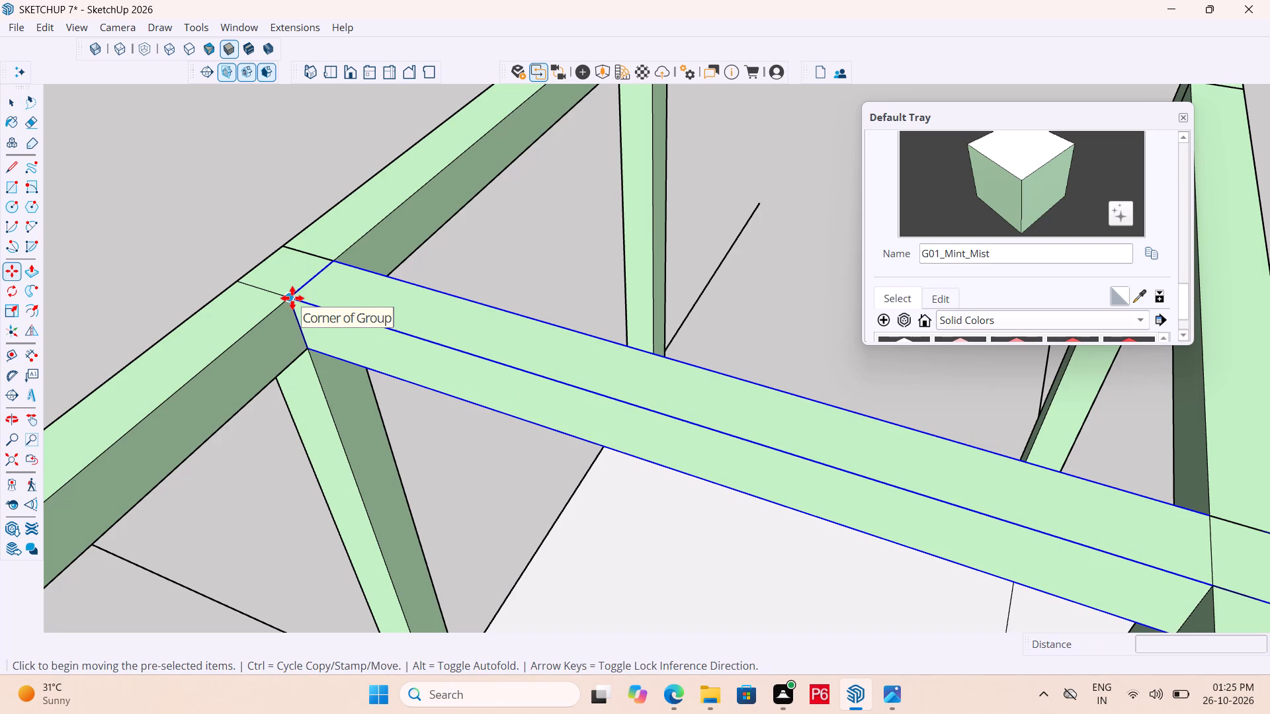
{"action": "left_click", "coordinate": [292, 298]}
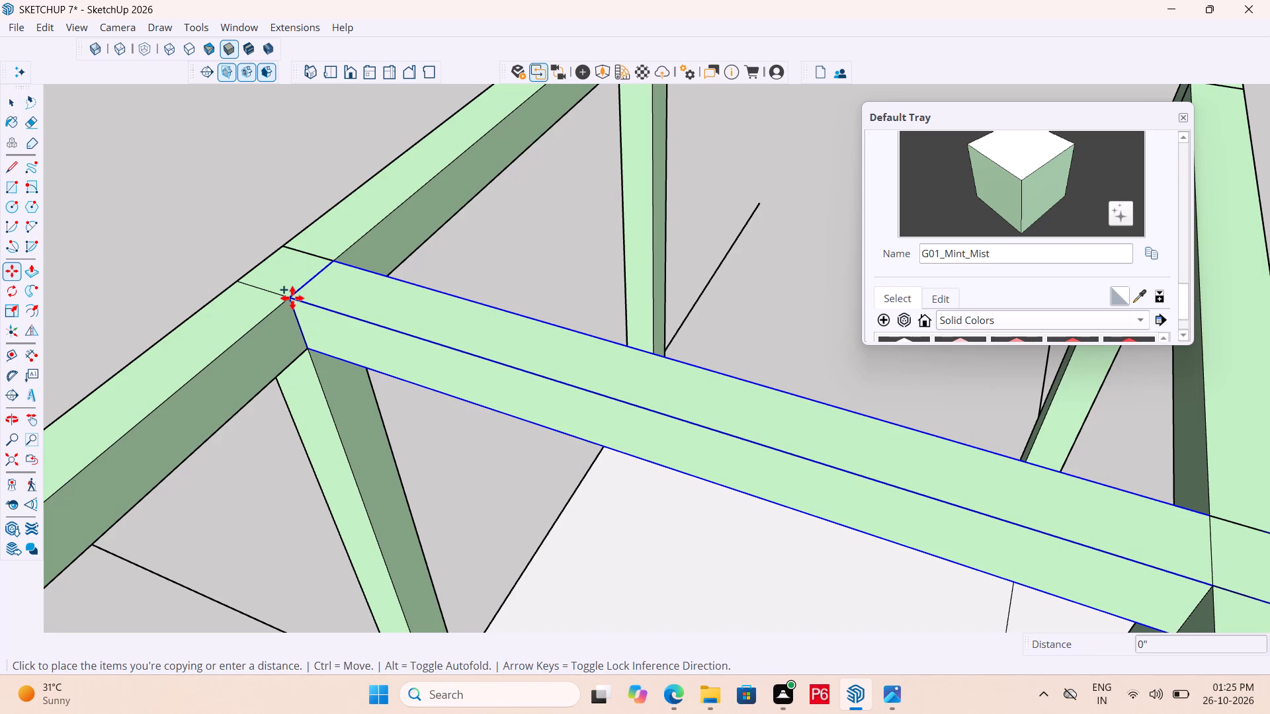
{"action": "scroll", "coordinate": [315, 338], "scroll_direction": "down", "scroll_amount": 5}
{"action": "scroll", "coordinate": [296, 439], "scroll_direction": "down", "scroll_amount": 6}
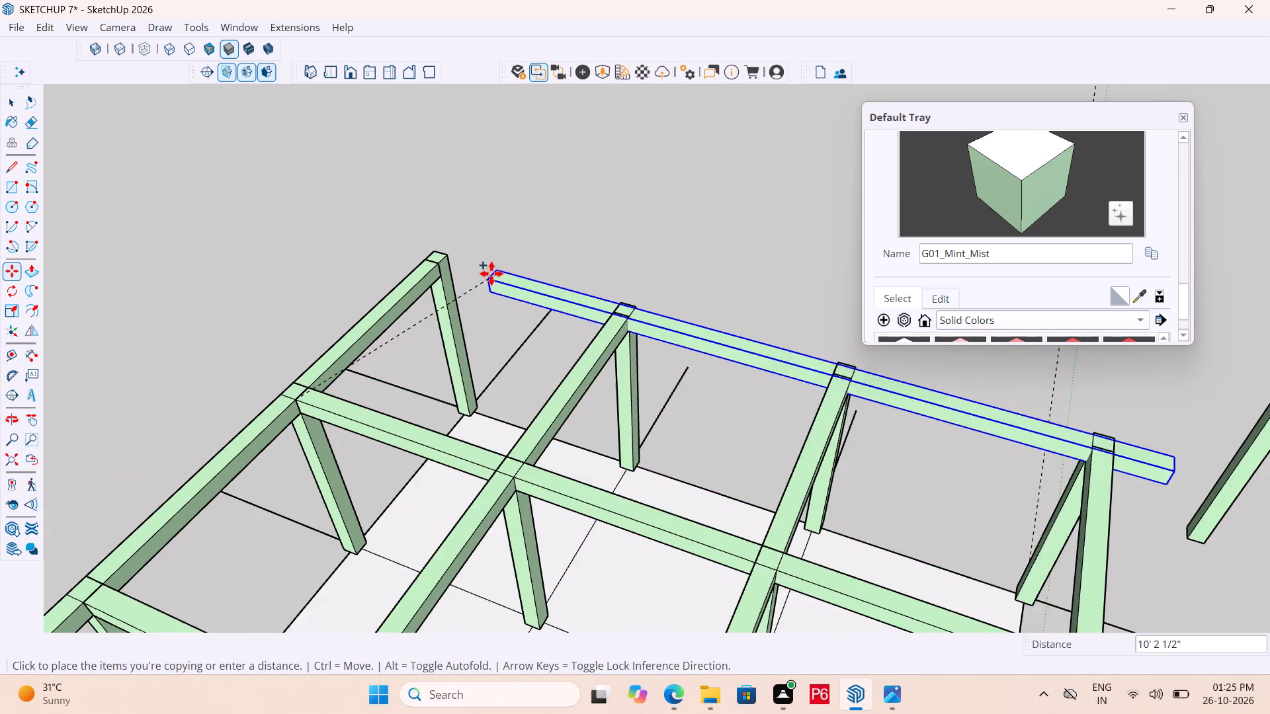
{"action": "scroll", "coordinate": [495, 257], "scroll_direction": "up", "scroll_amount": 6}
{"action": "scroll", "coordinate": [324, 264], "scroll_direction": "up", "scroll_amount": 11}
{"action": "left_click", "coordinate": [364, 292]}
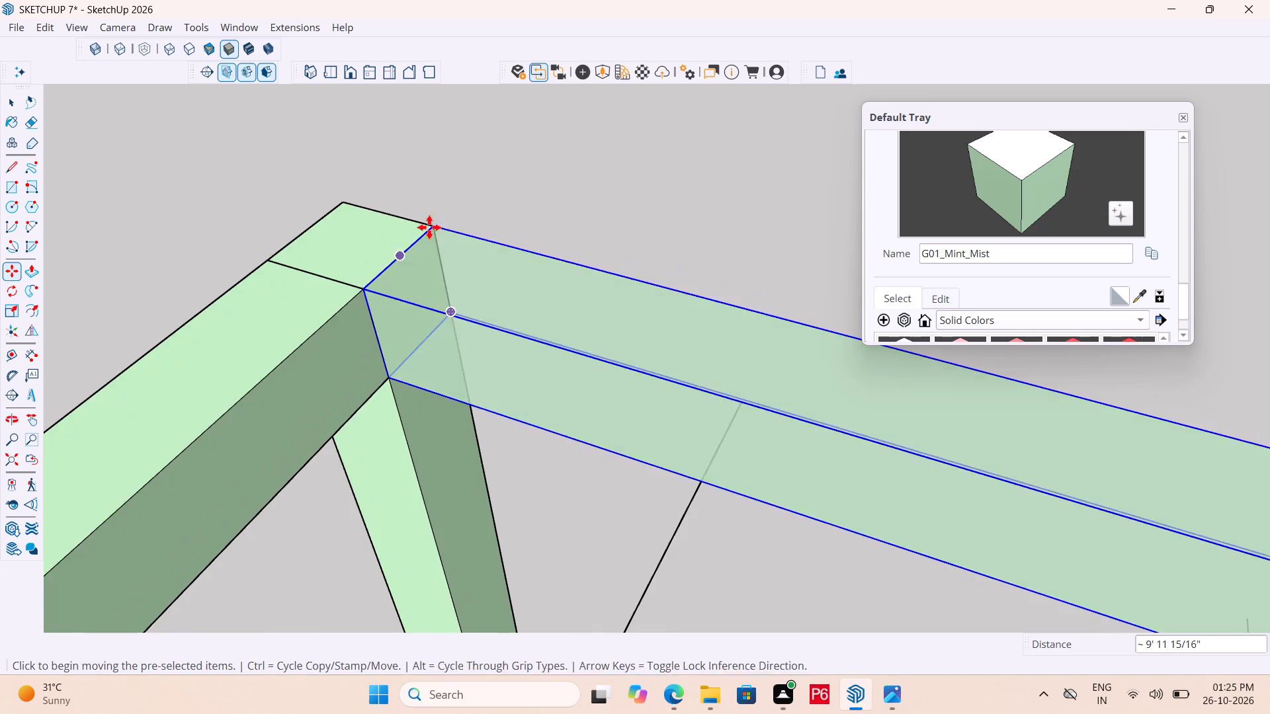
{"action": "scroll", "coordinate": [446, 219], "scroll_direction": "down", "scroll_amount": 14}
{"action": "key", "text": "ctrl+s"}
{"action": "key", "text": "ctrl+s"}
{"action": "key", "text": "ctrl+s"}
{"action": "key", "text": "ctrl+s"}
{"action": "key", "text": "ctrl+s"}
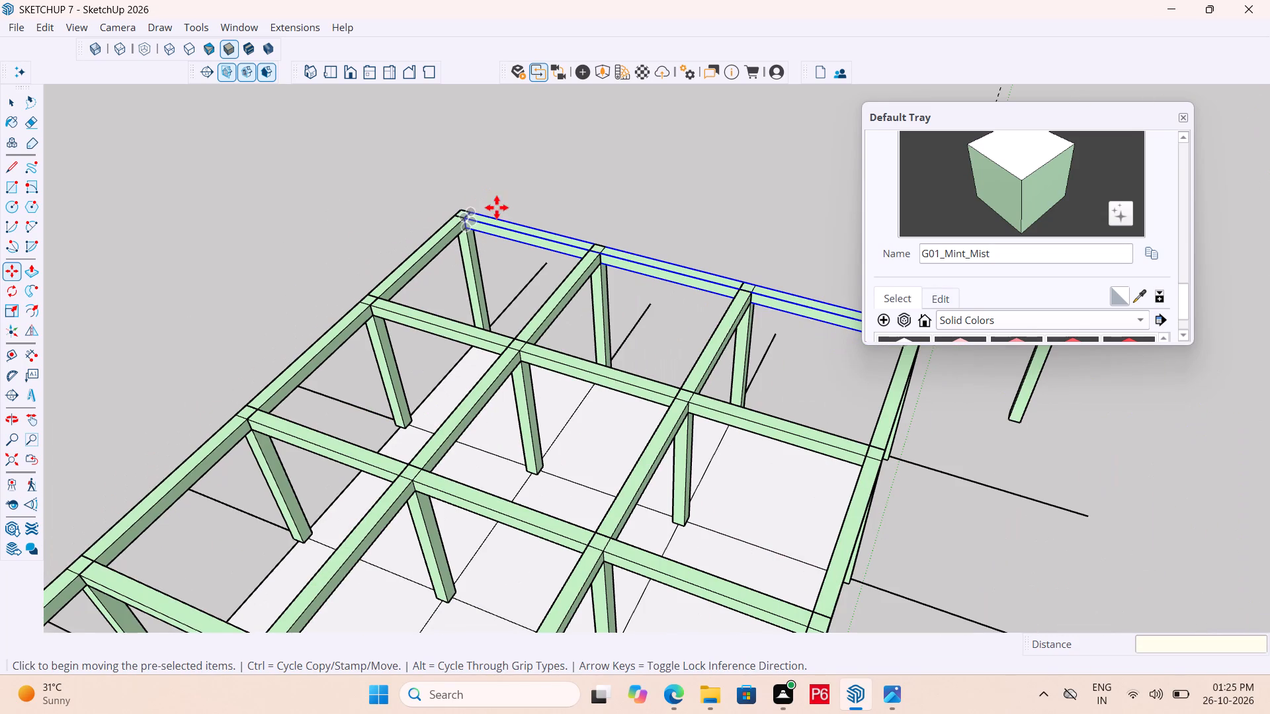
{"action": "key", "text": "ctrl+s"}
{"action": "key", "text": "ctrl+s"}
{"action": "key", "text": "ctrl+s"}
{"action": "key", "text": "ctrl+s"}
{"action": "key", "text": "ctrl+s"}
Delete the detached column standing outside the beam-and-column frame.
{"action": "scroll", "coordinate": [497, 208], "scroll_direction": "down", "scroll_amount": 11}
{"action": "scroll", "coordinate": [552, 205], "scroll_direction": "down", "scroll_amount": 6}
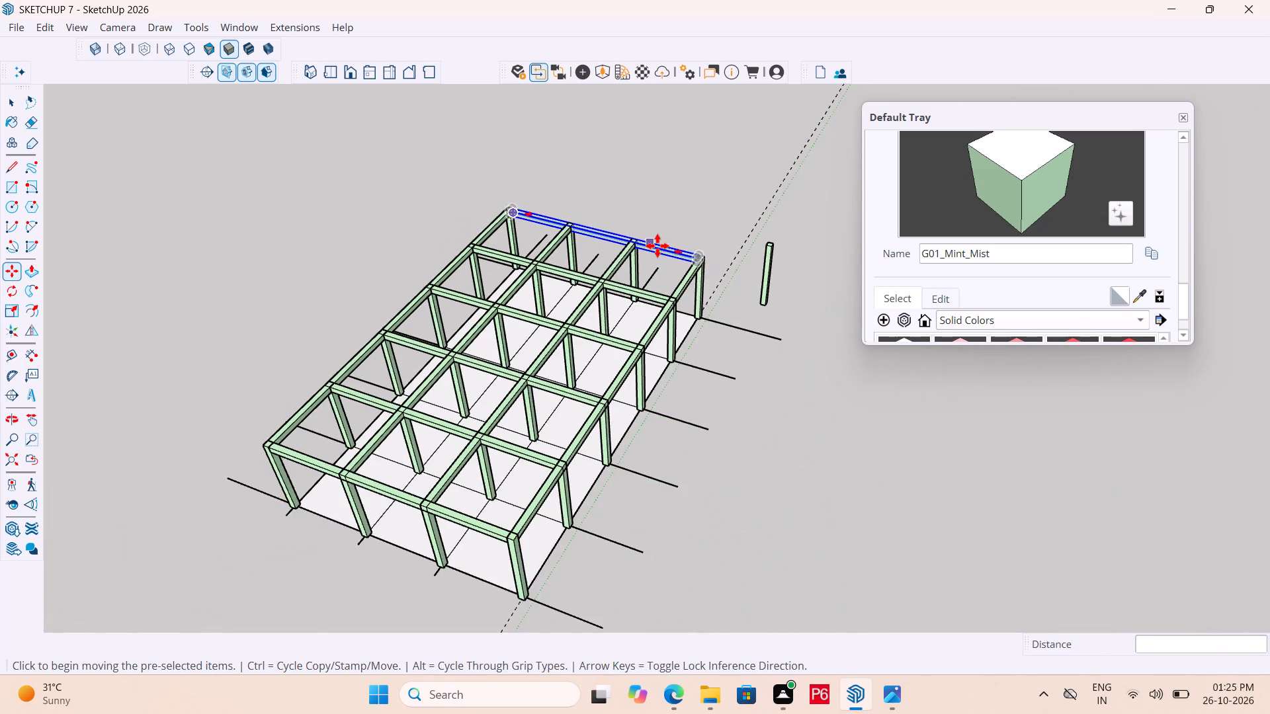
{"action": "middle_click_drag", "start_coordinate": [659, 249], "coordinate": [495, 256]}
{"action": "key", "text": "space"}
{"action": "key", "text": "space"}
{"action": "left_click", "coordinate": [843, 346]}
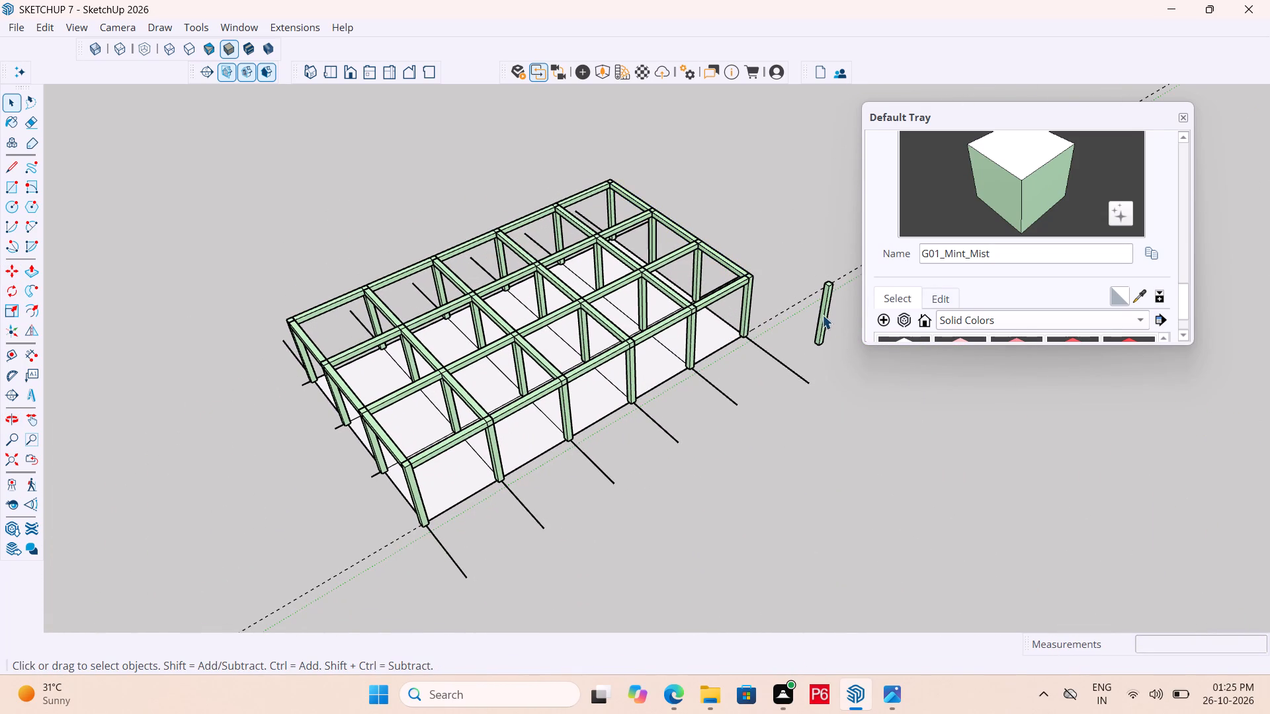
{"action": "left_click", "coordinate": [821, 311]}
{"action": "key", "text": "Delete"}
Erase the dashed guide line and the six grid-line ends projecting beyond the outer column row beside it.
{"action": "middle_click_drag", "start_coordinate": [880, 303], "coordinate": [874, 303]}
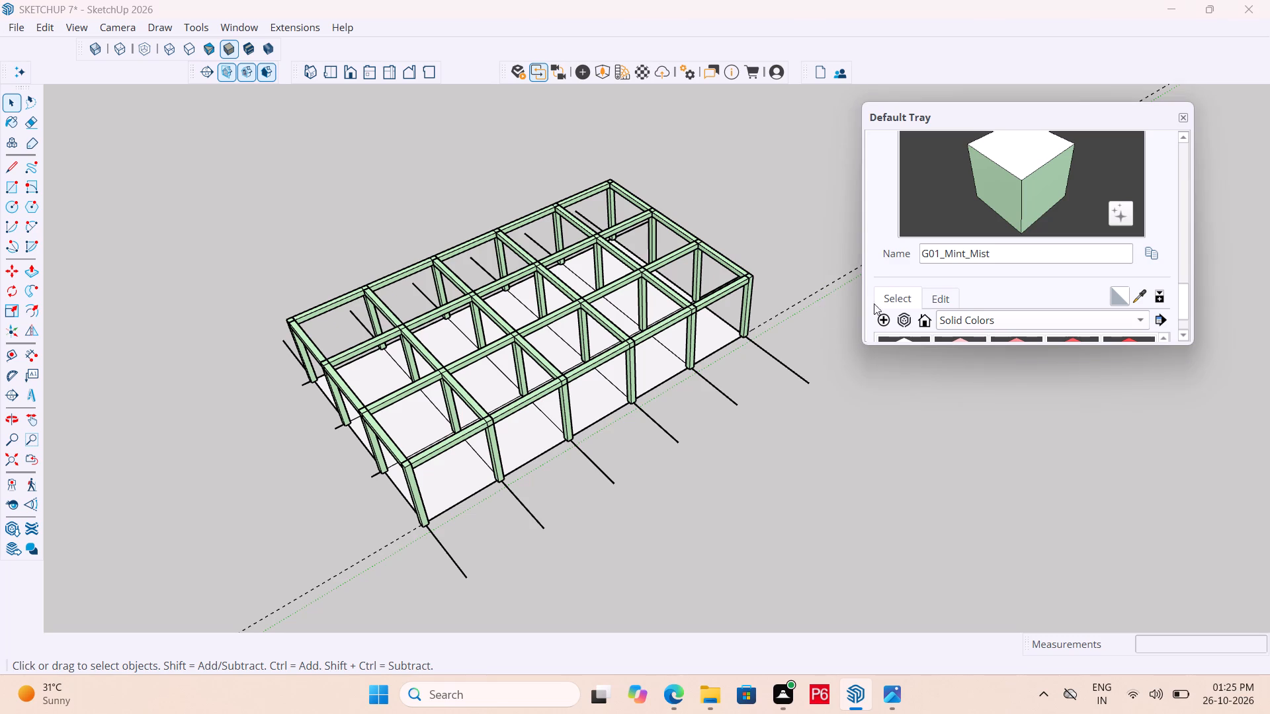
{"action": "middle_click_drag", "start_coordinate": [874, 303], "coordinate": [669, 329]}
{"action": "scroll", "coordinate": [620, 324], "scroll_direction": "up", "scroll_amount": 1}
{"action": "scroll", "coordinate": [527, 335], "scroll_direction": "down", "scroll_amount": 4}
{"action": "middle_click_drag", "start_coordinate": [599, 355], "coordinate": [506, 386]}
{"action": "scroll", "coordinate": [599, 355], "scroll_direction": "down", "scroll_amount": 1}
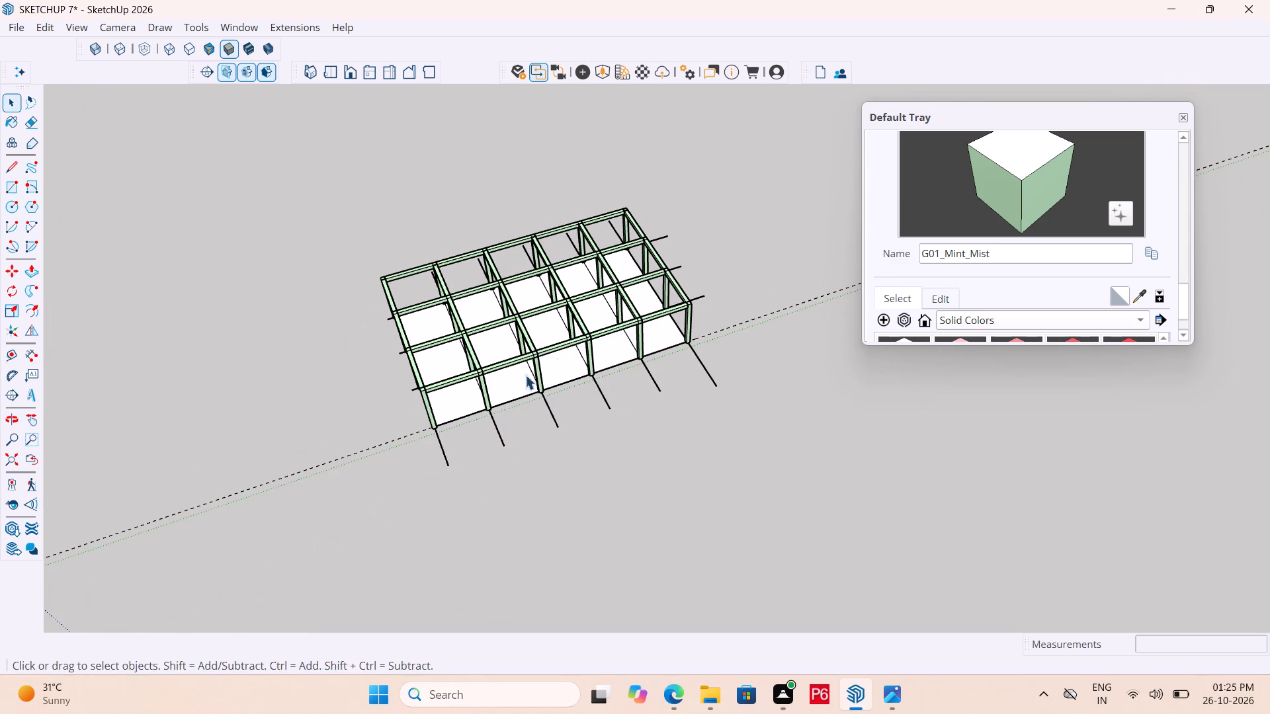
{"action": "key", "text": "e"}
{"action": "left_click_drag", "start_coordinate": [748, 318], "coordinate": [753, 342]}
{"action": "left_click_drag", "start_coordinate": [728, 366], "coordinate": [436, 440]}
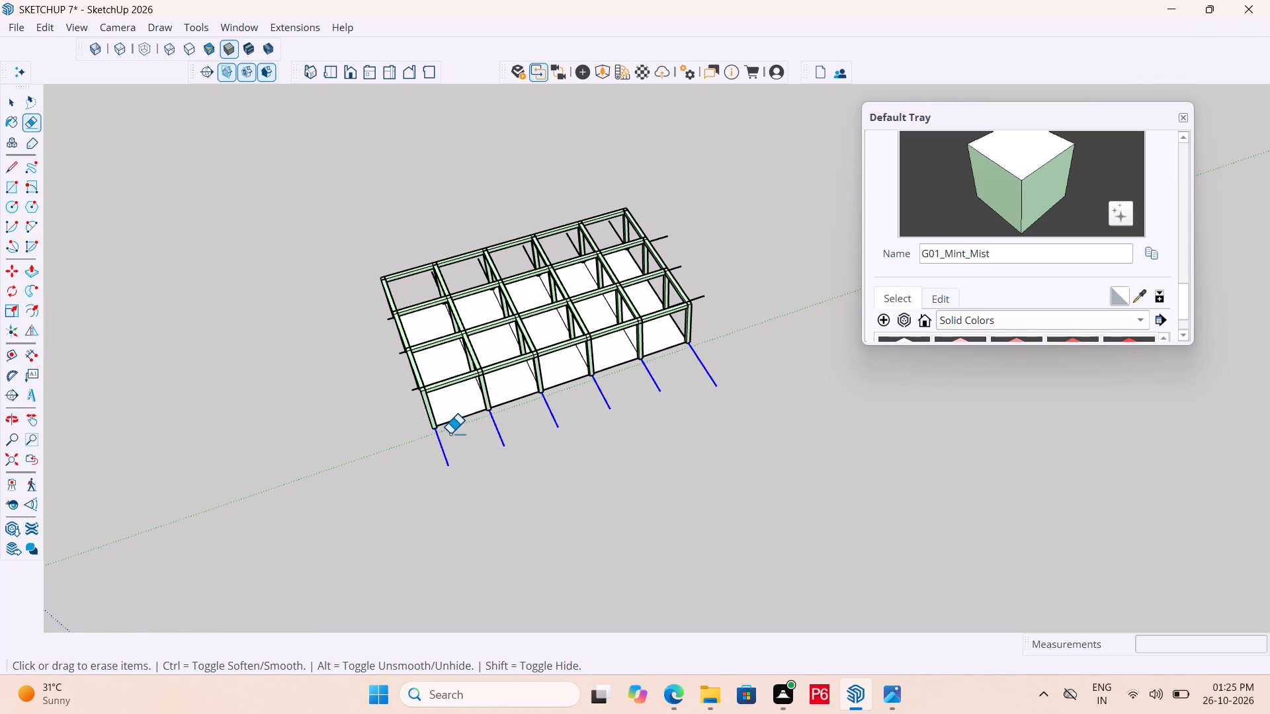
Erase the grid-line ends projecting past the frame's short end and the ground line between that end's column bases.
{"action": "scroll", "coordinate": [457, 428], "scroll_direction": "up", "scroll_amount": 7}
{"action": "middle_click_drag", "start_coordinate": [452, 415], "coordinate": [434, 308]}
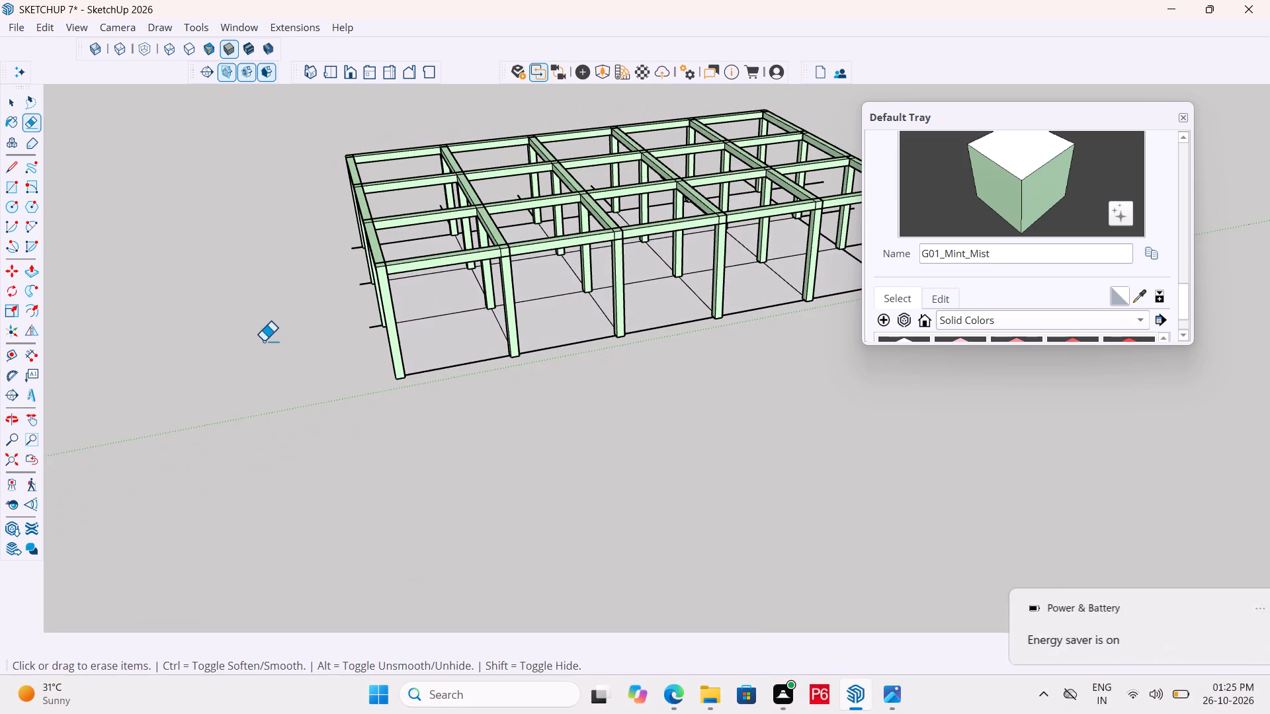
{"action": "middle_click_drag", "start_coordinate": [275, 335], "coordinate": [411, 328]}
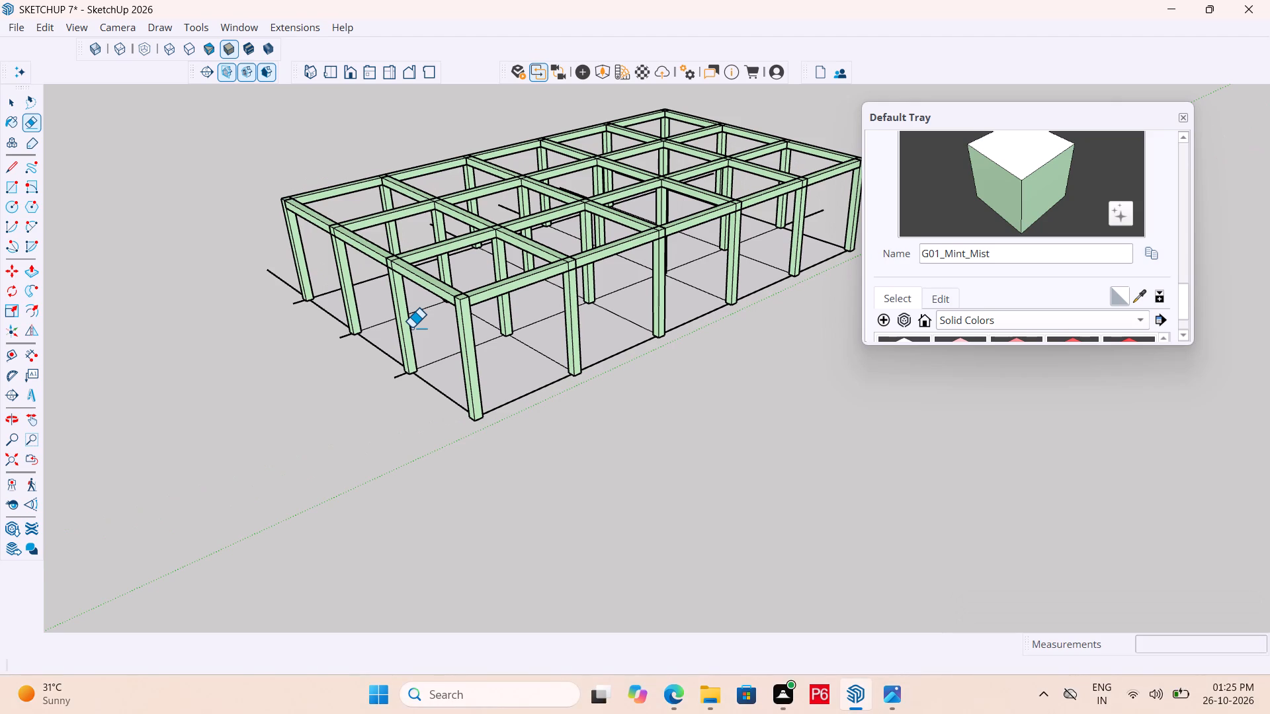
{"action": "scroll", "coordinate": [360, 367], "scroll_direction": "up", "scroll_amount": 6}
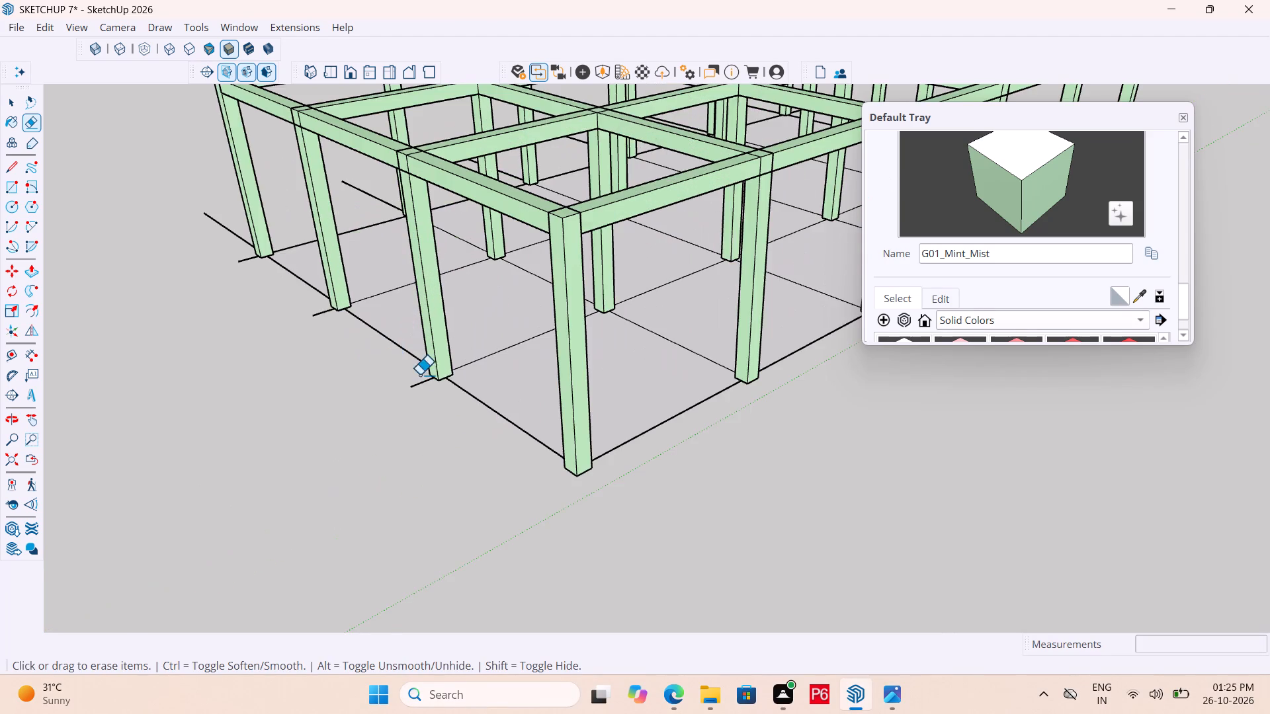
{"action": "scroll", "coordinate": [467, 404], "scroll_direction": "up", "scroll_amount": 1}
{"action": "left_click_drag", "start_coordinate": [468, 405], "coordinate": [498, 340]}
{"action": "left_click_drag", "start_coordinate": [413, 391], "coordinate": [393, 327]}
{"action": "left_click_drag", "start_coordinate": [364, 292], "coordinate": [364, 282]}
{"action": "left_click_drag", "start_coordinate": [312, 308], "coordinate": [305, 303]}
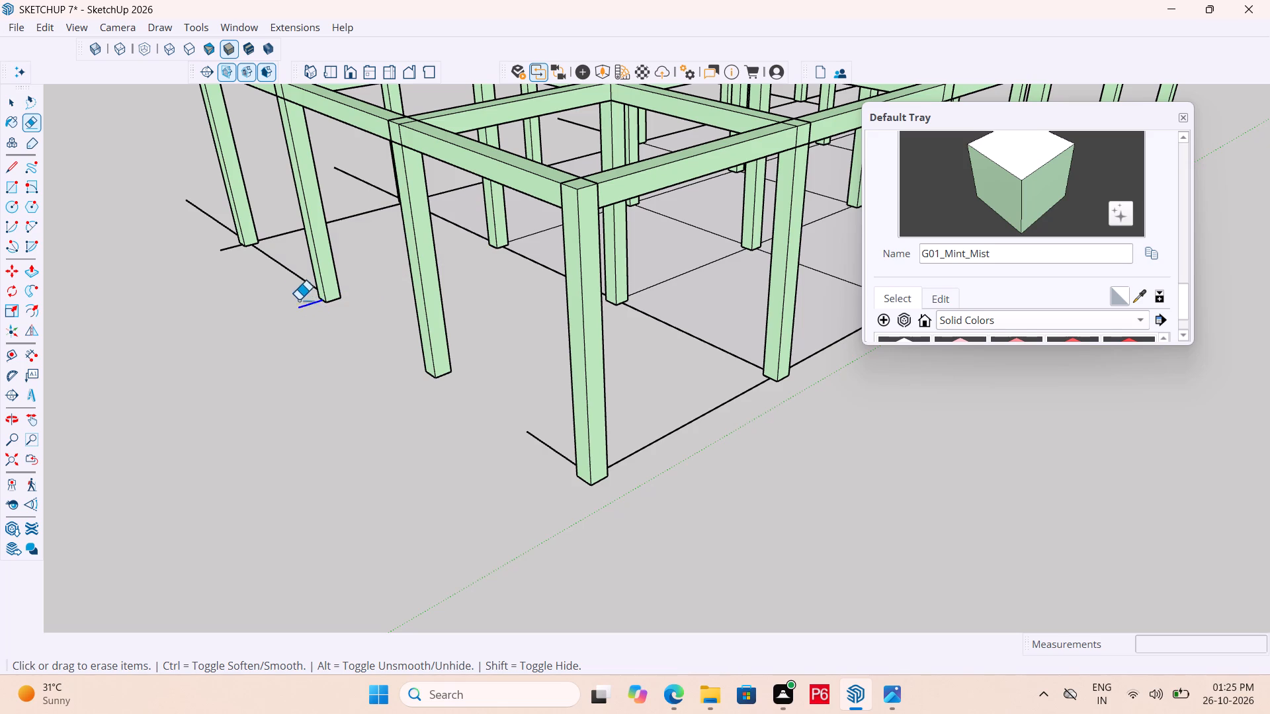
{"action": "left_click_drag", "start_coordinate": [292, 284], "coordinate": [294, 270]}
{"action": "left_click_drag", "start_coordinate": [230, 253], "coordinate": [208, 243]}
{"action": "left_click", "coordinate": [204, 217]}
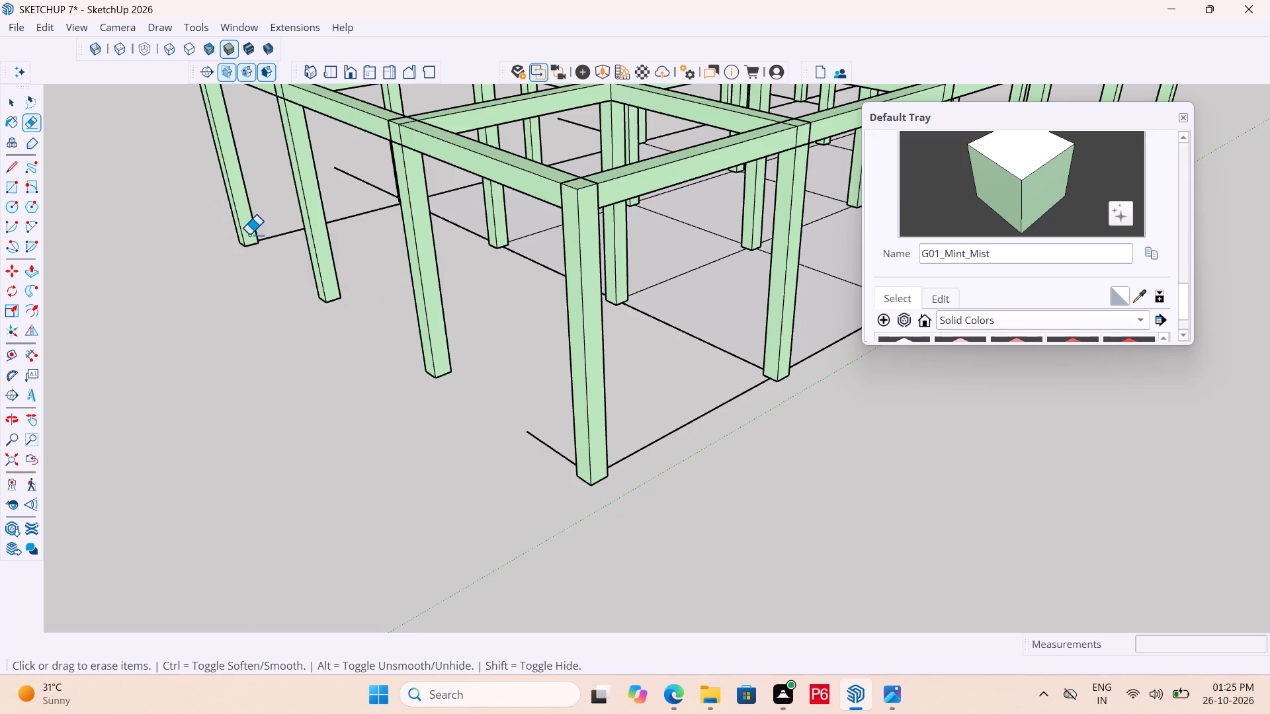
{"action": "left_click_drag", "start_coordinate": [276, 241], "coordinate": [278, 232]}
{"action": "left_click_drag", "start_coordinate": [521, 434], "coordinate": [535, 433]}
{"action": "left_click", "coordinate": [535, 433]}
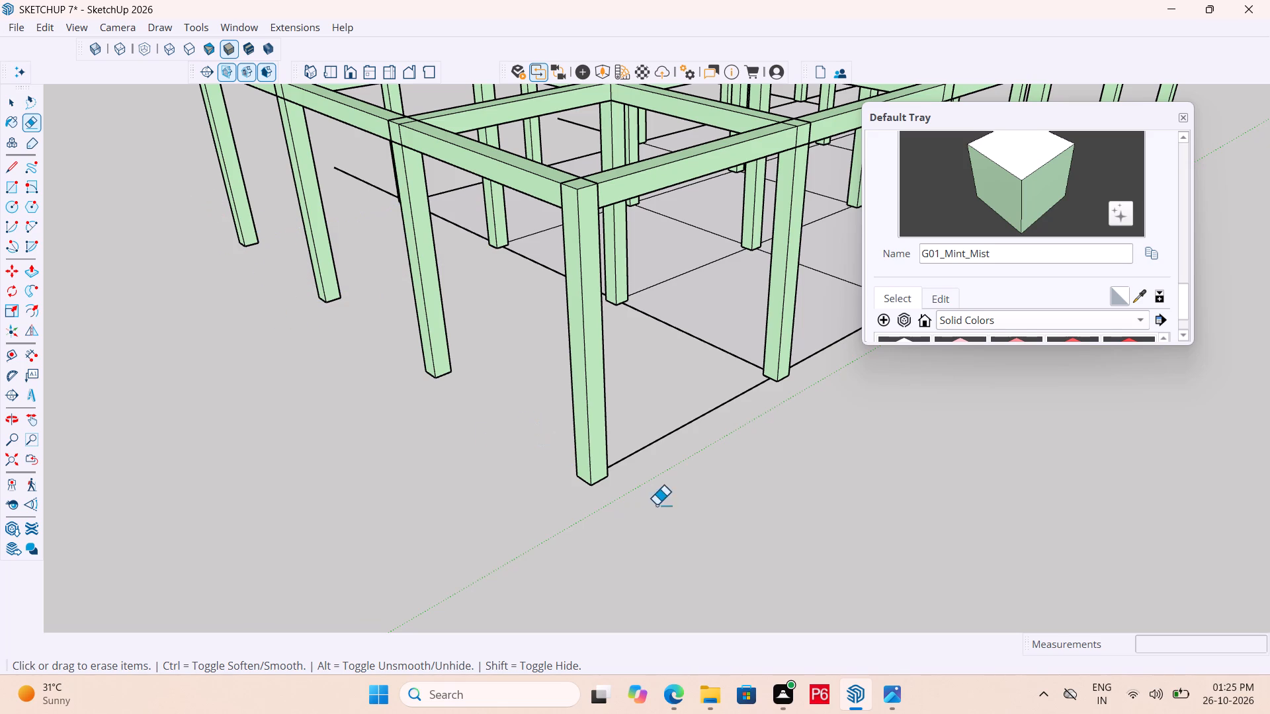
Erase the lengthwise ground grid lines between the columns in the first three bays of the frame.
{"action": "left_click_drag", "start_coordinate": [658, 463], "coordinate": [659, 408]}
{"action": "left_click_drag", "start_coordinate": [696, 341], "coordinate": [700, 331]}
{"action": "left_click", "coordinate": [700, 331]}
{"action": "scroll", "coordinate": [258, 469], "scroll_direction": "down", "scroll_amount": 7}
{"action": "middle_click_drag", "start_coordinate": [561, 450], "coordinate": [479, 450]}
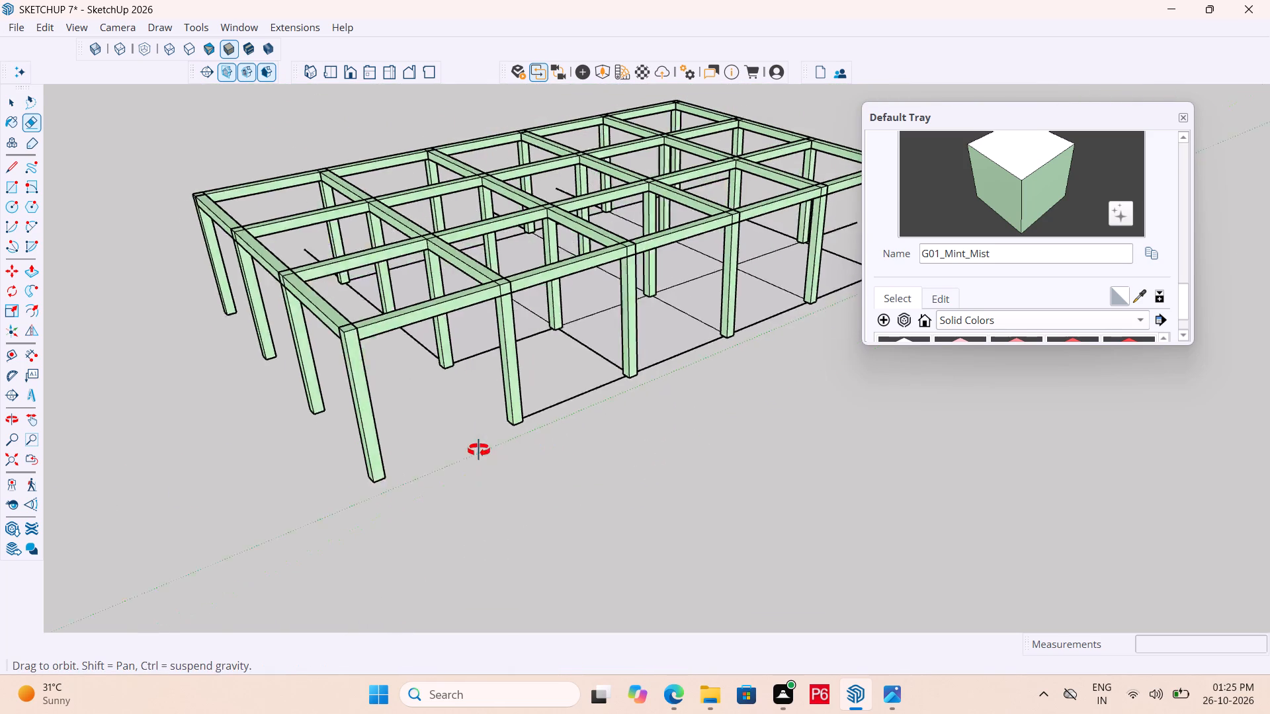
{"action": "middle_click_drag", "start_coordinate": [479, 450], "coordinate": [294, 450]}
{"action": "middle_click_drag", "start_coordinate": [553, 276], "coordinate": [631, 231]}
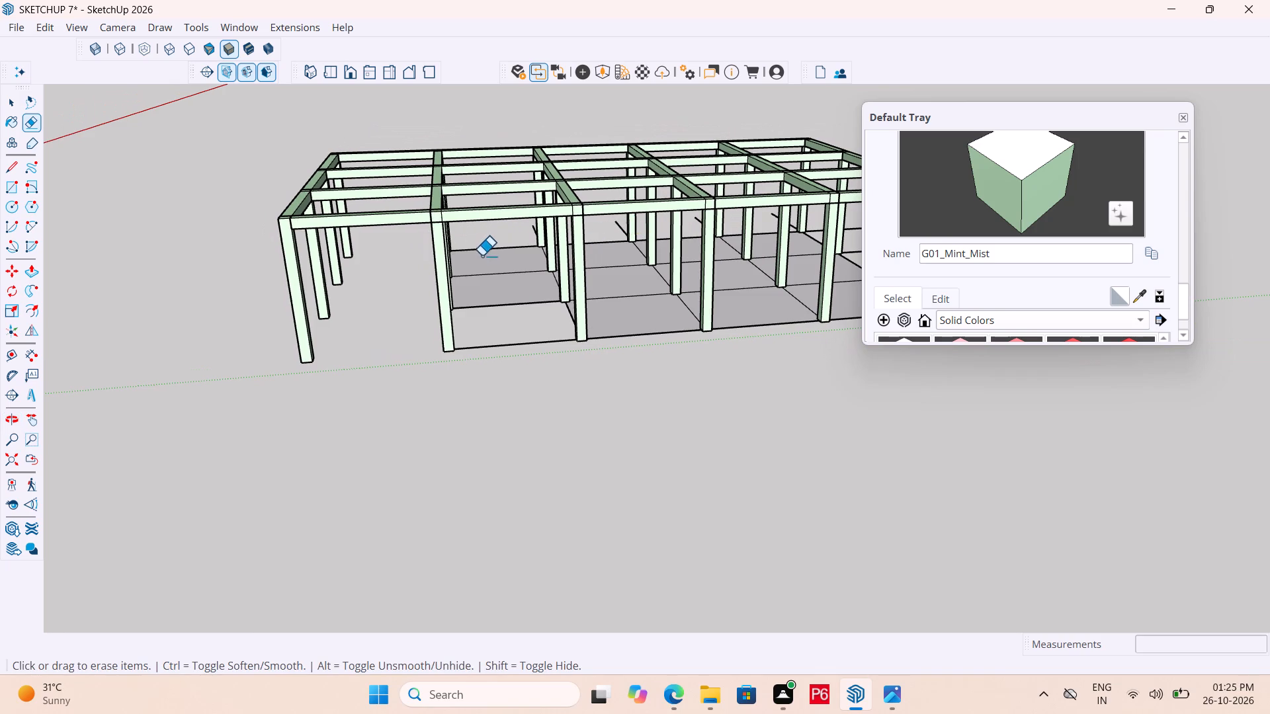
{"action": "left_click_drag", "start_coordinate": [495, 247], "coordinate": [523, 356]}
{"action": "middle_click_drag", "start_coordinate": [448, 314], "coordinate": [368, 322]}
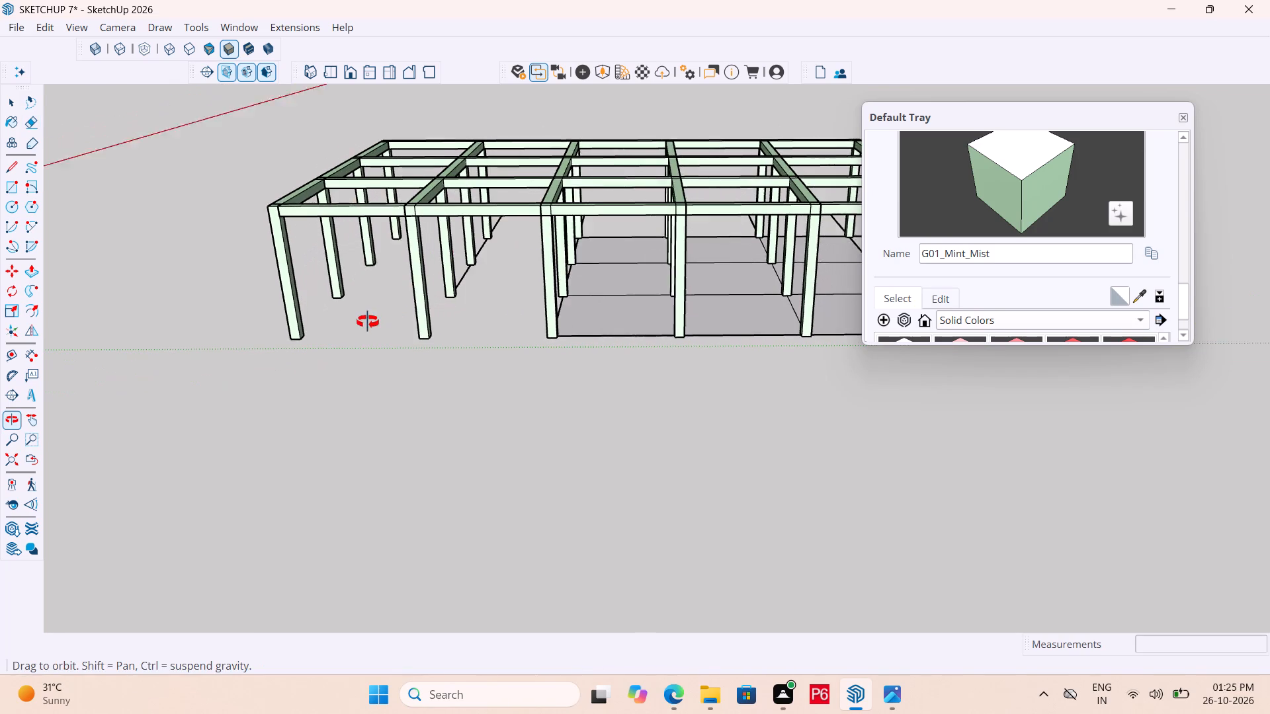
{"action": "middle_click_drag", "start_coordinate": [368, 322], "coordinate": [366, 322]}
{"action": "left_click_drag", "start_coordinate": [622, 233], "coordinate": [604, 347]}
Erase the lengthwise ground grid lines between the columns in the last two bays of the frame.
{"action": "scroll", "coordinate": [355, 332], "scroll_direction": "down", "scroll_amount": 3}
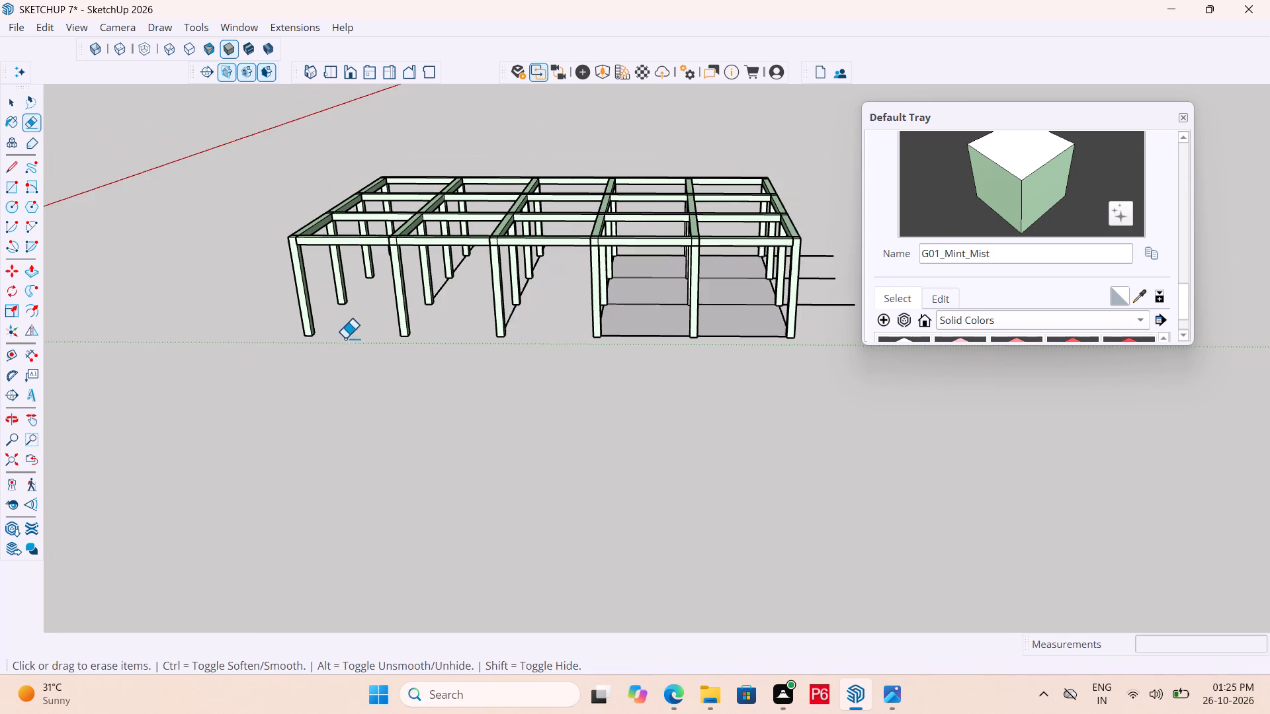
{"action": "middle_click_drag", "start_coordinate": [500, 327], "coordinate": [519, 315]}
{"action": "left_click_drag", "start_coordinate": [644, 256], "coordinate": [644, 352]}
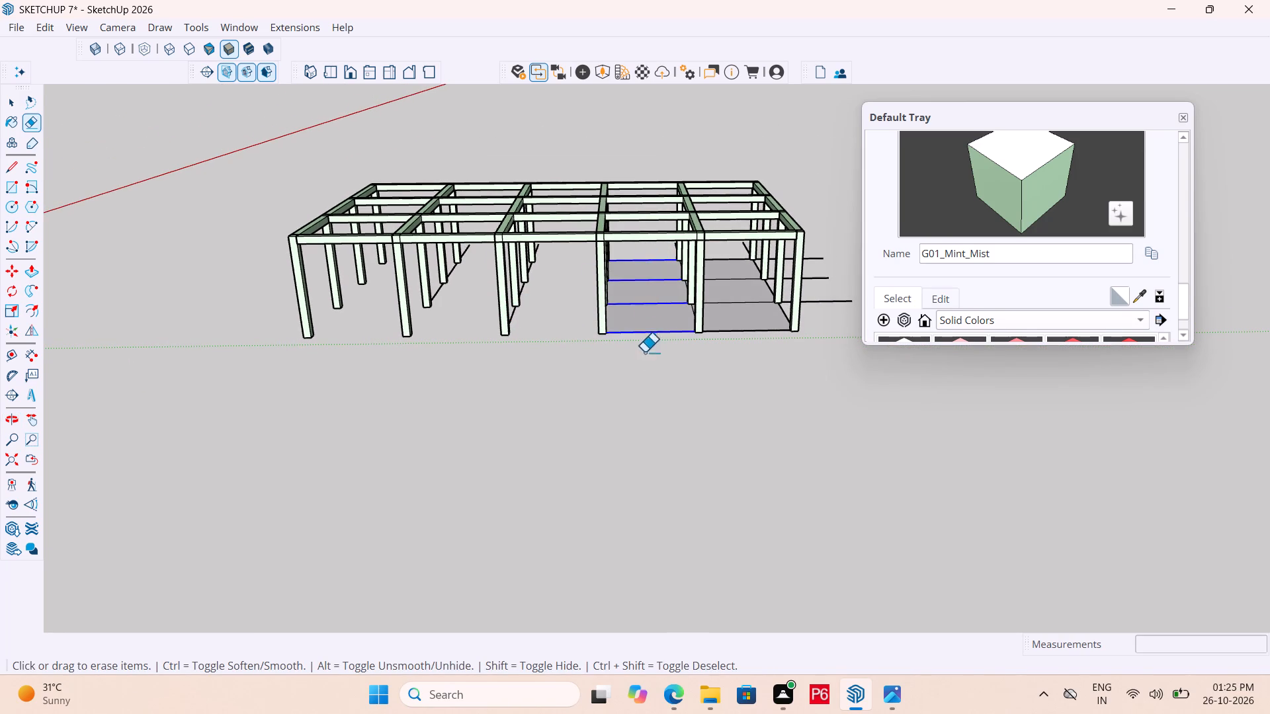
{"action": "left_click_drag", "start_coordinate": [644, 352], "coordinate": [645, 358]}
{"action": "left_click_drag", "start_coordinate": [727, 257], "coordinate": [734, 274]}
{"action": "left_click_drag", "start_coordinate": [749, 300], "coordinate": [761, 343]}
{"action": "left_click", "coordinate": [761, 343]}
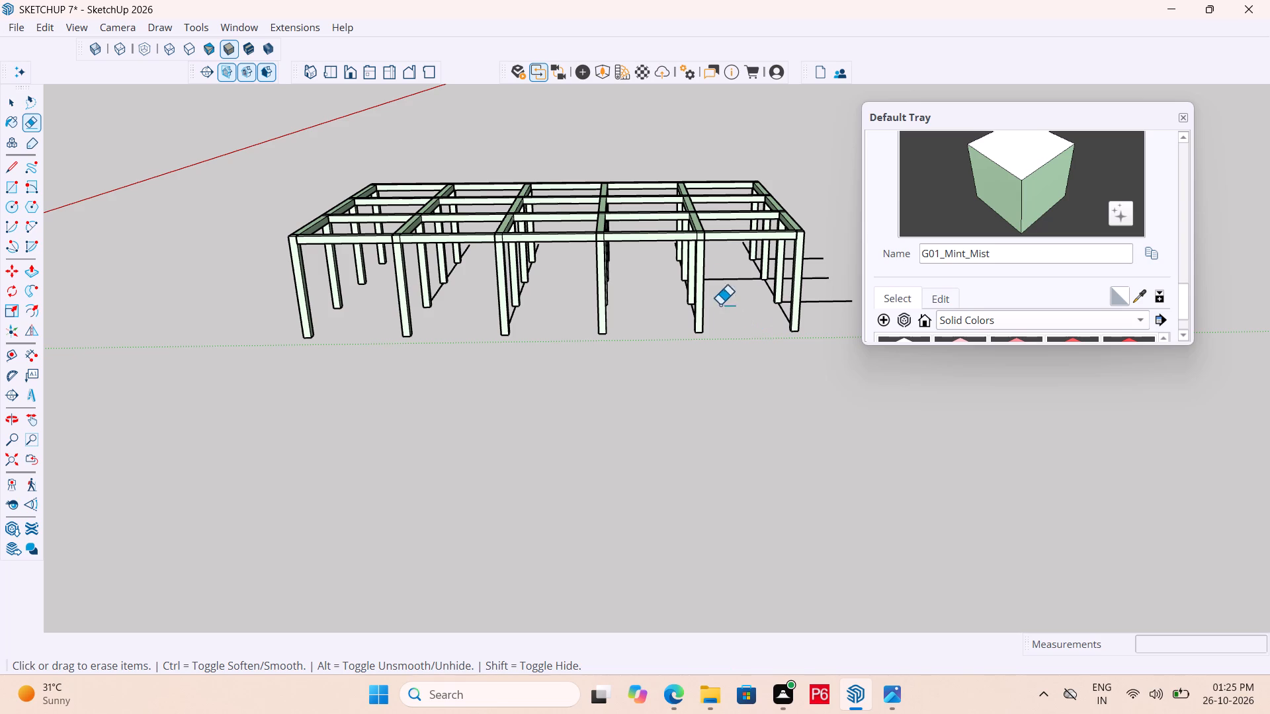
{"action": "left_click_drag", "start_coordinate": [728, 272], "coordinate": [730, 290]}
Erase the grid-line ends projecting beyond the frame's far short end and beyond its adjoining long side.
{"action": "middle_click_drag", "start_coordinate": [751, 327], "coordinate": [193, 367]}
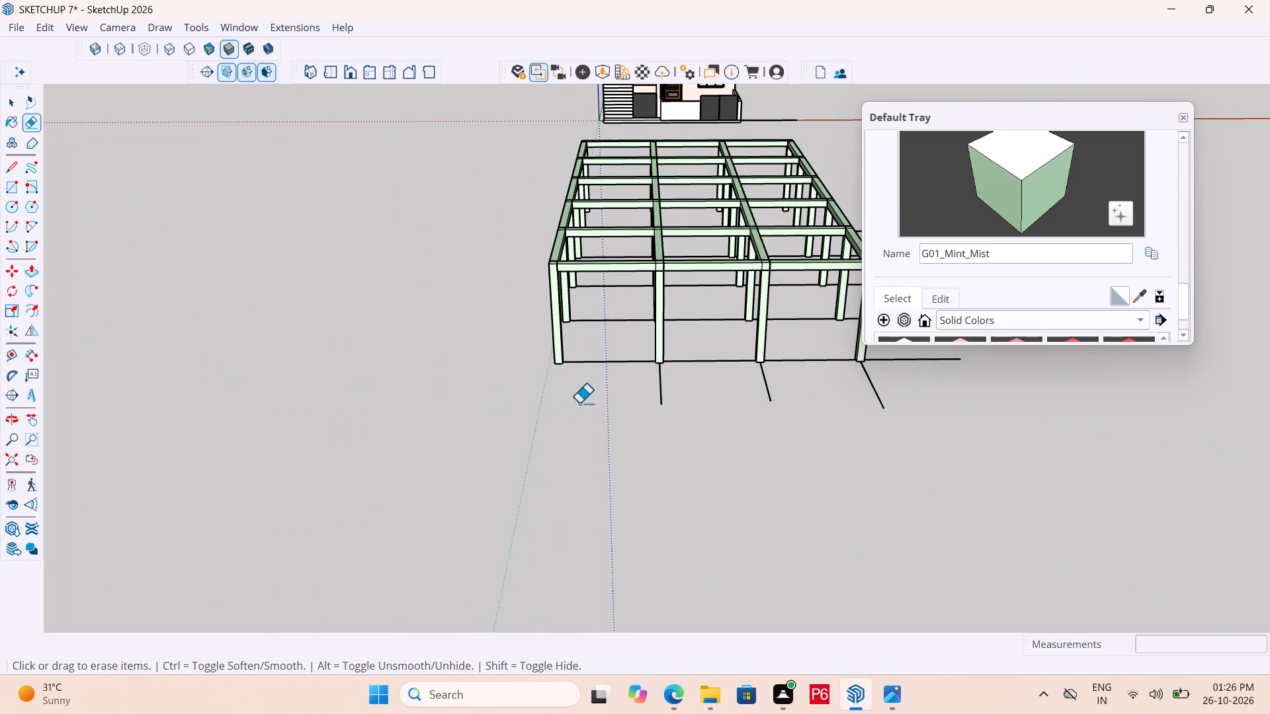
{"action": "left_click_drag", "start_coordinate": [618, 389], "coordinate": [882, 379]}
{"action": "left_click", "coordinate": [882, 379]}
{"action": "scroll", "coordinate": [247, 453], "scroll_direction": "down", "scroll_amount": 5}
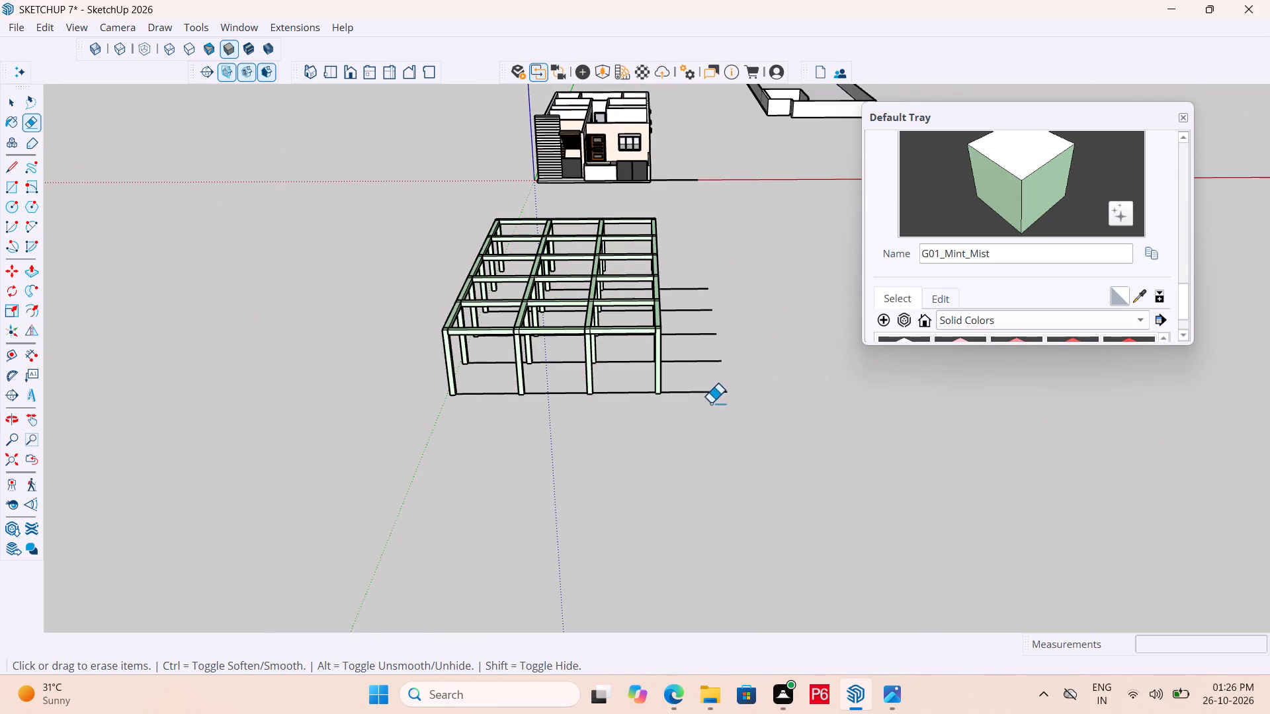
{"action": "left_click_drag", "start_coordinate": [711, 398], "coordinate": [695, 270]}
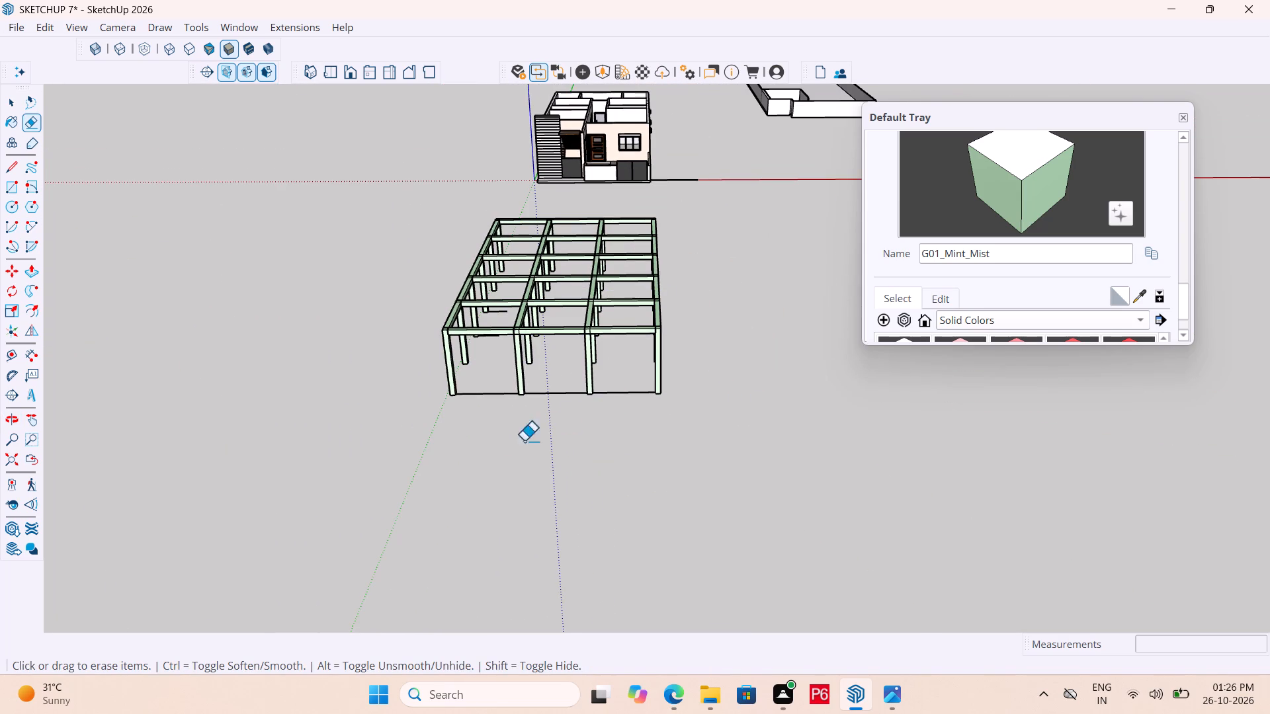
Erase the remaining crosswise ground lines between the columns, working from the far short end of the frame.
{"action": "scroll", "coordinate": [503, 449], "scroll_direction": "up", "scroll_amount": 6}
{"action": "left_click_drag", "start_coordinate": [585, 370], "coordinate": [599, 332]}
{"action": "left_click_drag", "start_coordinate": [478, 371], "coordinate": [491, 348]}
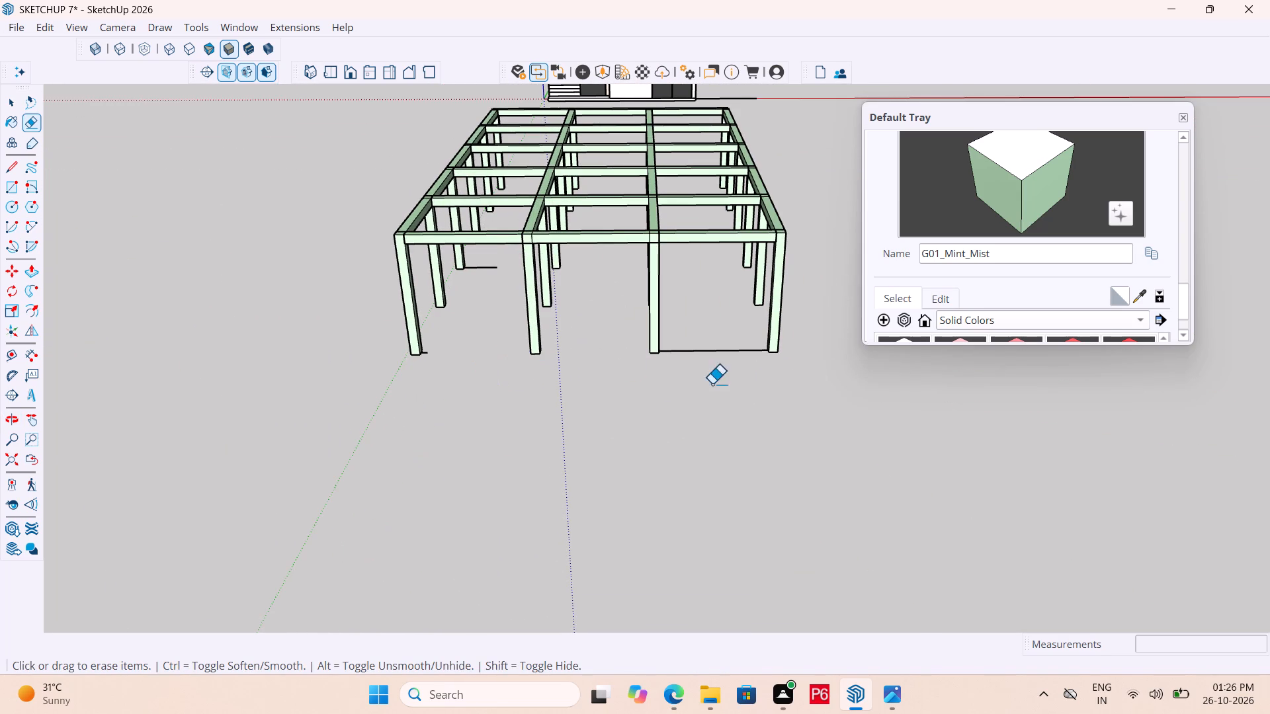
{"action": "left_click_drag", "start_coordinate": [712, 382], "coordinate": [715, 346]}
Erase the leftover short ground-line pieces beside the outer column row and save the model.
{"action": "scroll", "coordinate": [790, 459], "scroll_direction": "down", "scroll_amount": 4}
{"action": "middle_click_drag", "start_coordinate": [419, 345], "coordinate": [421, 296]}
{"action": "scroll", "coordinate": [519, 274], "scroll_direction": "up", "scroll_amount": 6}
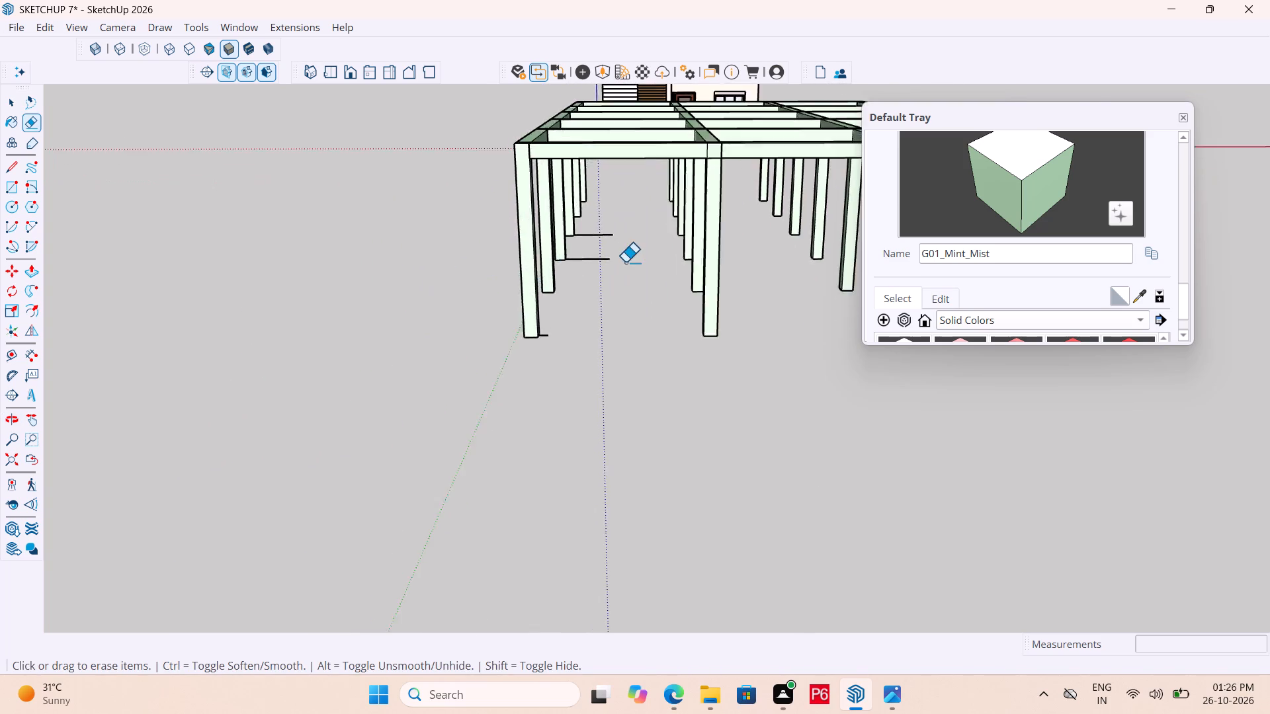
{"action": "scroll", "coordinate": [625, 262], "scroll_direction": "up", "scroll_amount": 4}
{"action": "left_click_drag", "start_coordinate": [579, 268], "coordinate": [584, 249]}
{"action": "left_click_drag", "start_coordinate": [587, 232], "coordinate": [593, 225]}
{"action": "left_click_drag", "start_coordinate": [593, 225], "coordinate": [602, 219]}
{"action": "left_click", "coordinate": [602, 219]}
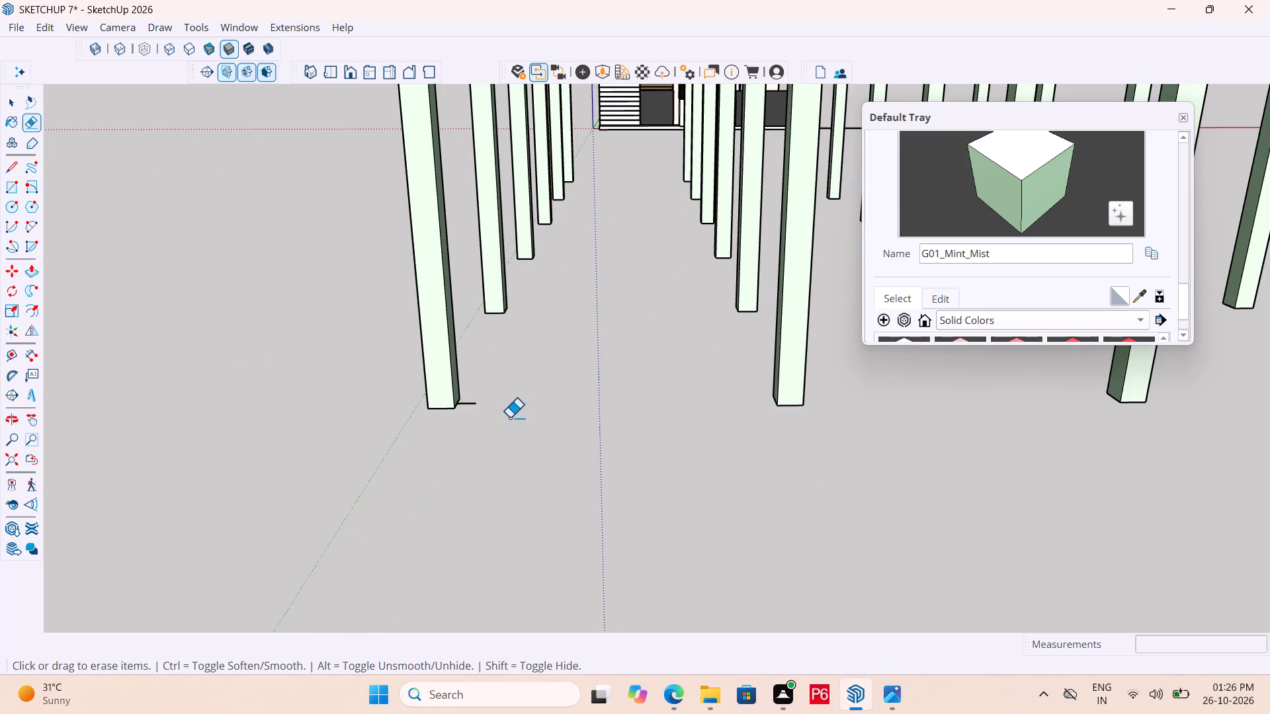
{"action": "left_click_drag", "start_coordinate": [476, 409], "coordinate": [484, 395]}
{"action": "scroll", "coordinate": [543, 424], "scroll_direction": "down", "scroll_amount": 4}
{"action": "key", "text": "ctrl+s"}
{"action": "key", "text": "ctrl+s"}
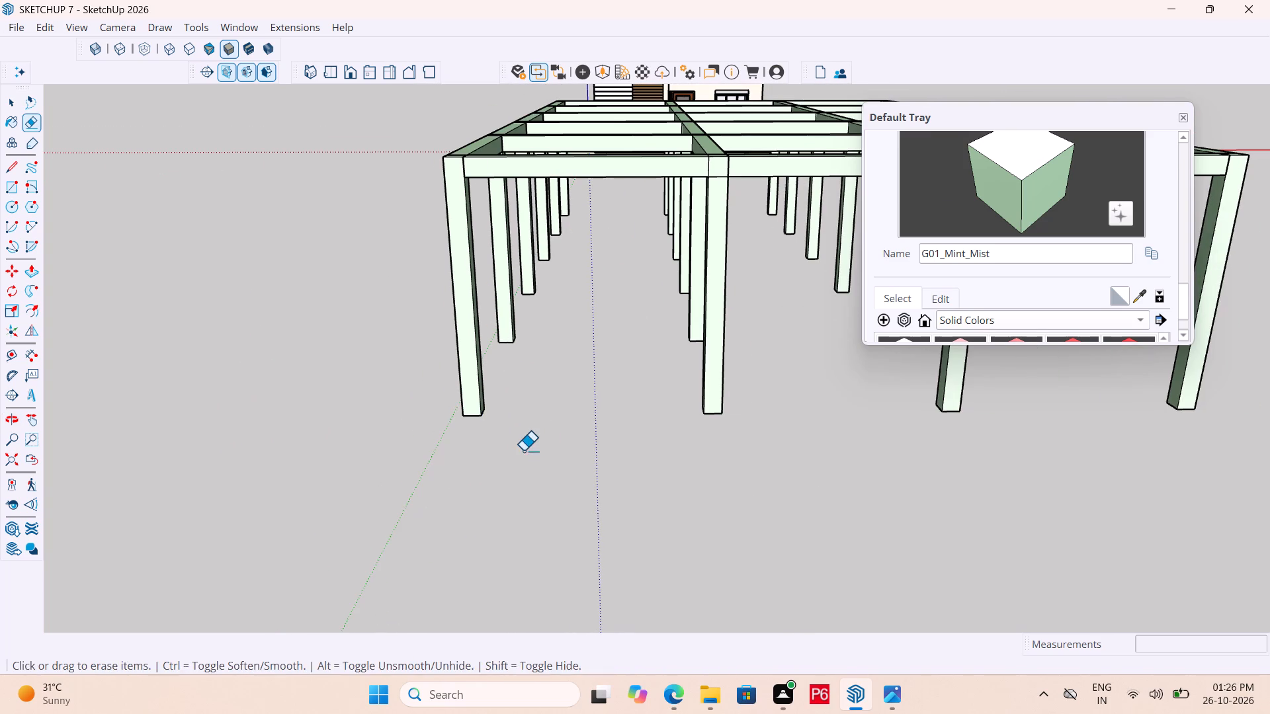
{"action": "key", "text": "ctrl+s"}
{"action": "key", "text": "ctrl+s"}
{"action": "key", "text": "ctrl+s"}
{"action": "key", "text": "ctrl+s"}
{"action": "key", "text": "ctrl+s"}
Select the entire mint-coloured column-and-beam frame and make it one group.
{"action": "scroll", "coordinate": [496, 459], "scroll_direction": "down", "scroll_amount": 6}
{"action": "key", "text": "space"}
{"action": "scroll", "coordinate": [383, 468], "scroll_direction": "down", "scroll_amount": 6}
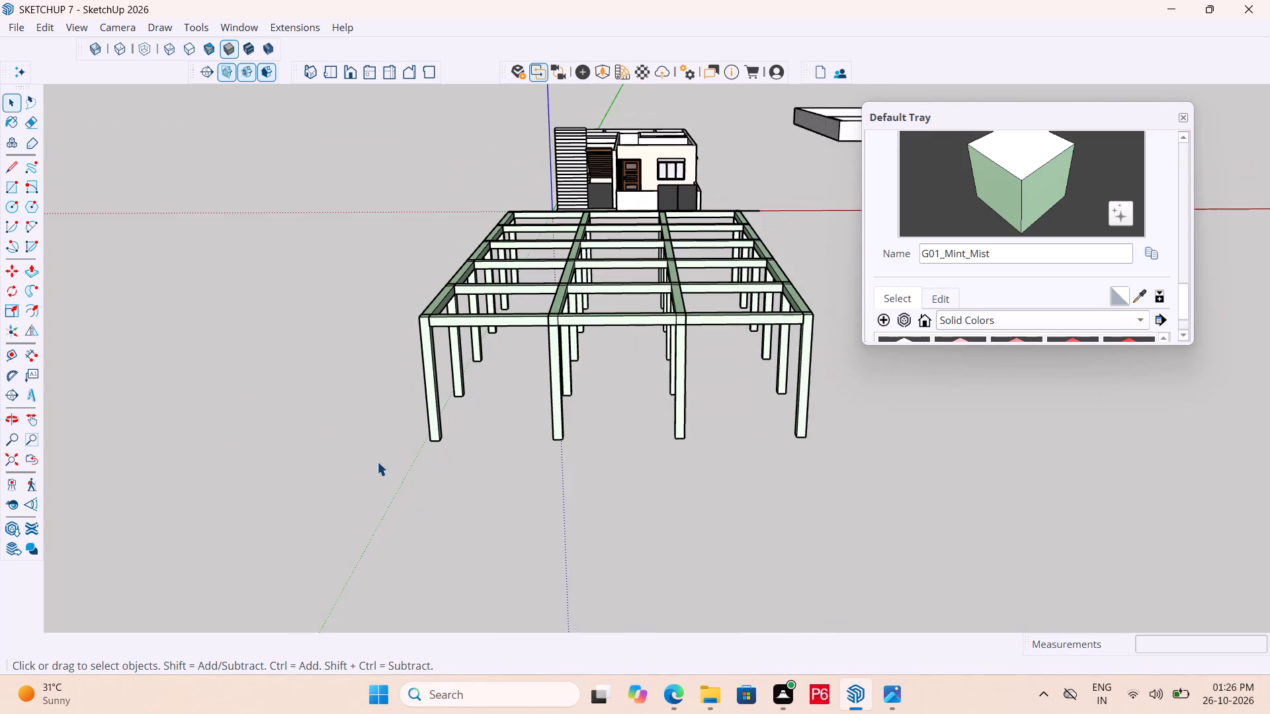
{"action": "scroll", "coordinate": [333, 435], "scroll_direction": "down", "scroll_amount": 4}
{"action": "middle_click_drag", "start_coordinate": [445, 468], "coordinate": [659, 525]}
{"action": "key", "text": "space"}
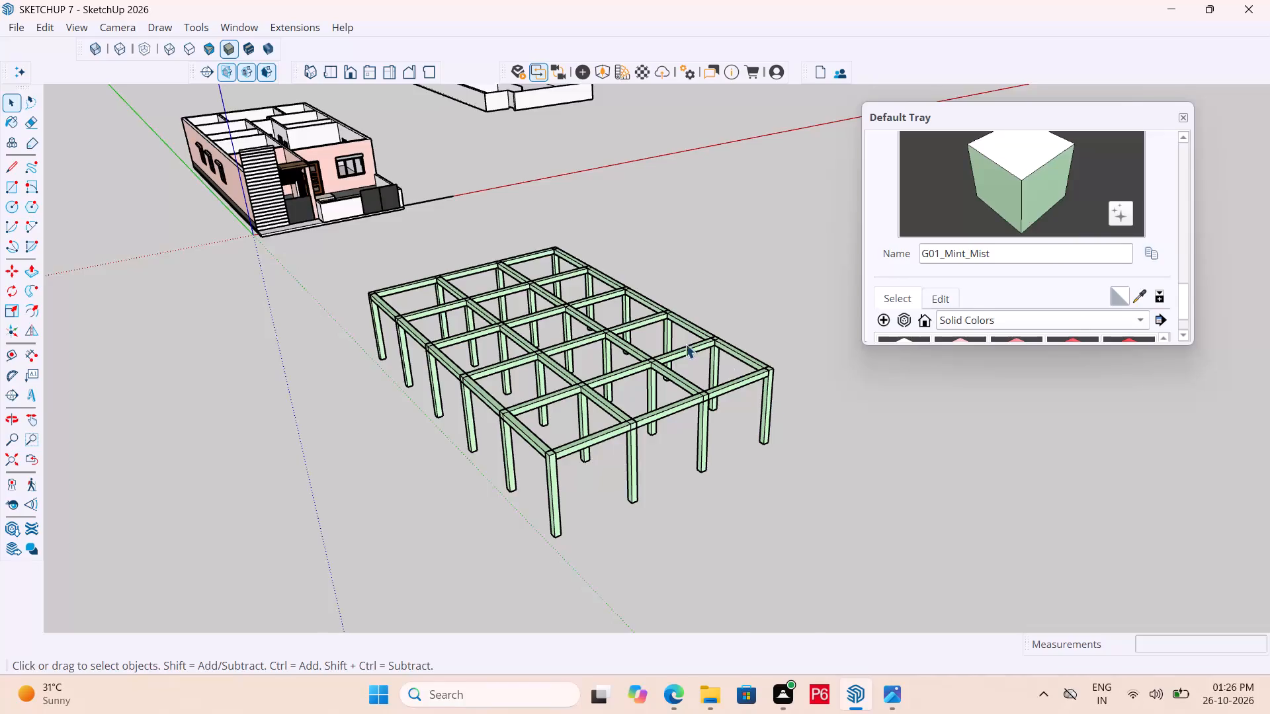
{"action": "middle_click_drag", "start_coordinate": [534, 251], "coordinate": [683, 339]}
{"action": "scroll", "coordinate": [549, 260], "scroll_direction": "down", "scroll_amount": 1}
{"action": "scroll", "coordinate": [486, 218], "scroll_direction": "down", "scroll_amount": 5}
{"action": "middle_click_drag", "start_coordinate": [345, 354], "coordinate": [512, 450]}
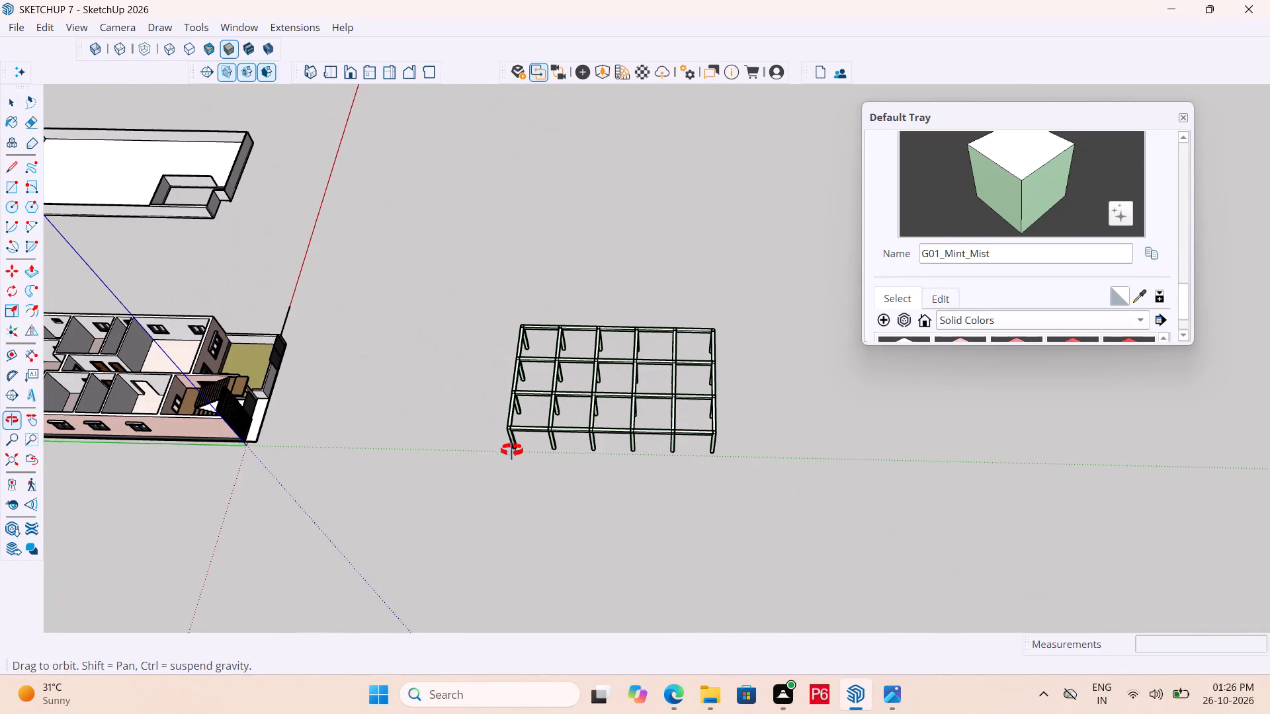
{"action": "middle_click_drag", "start_coordinate": [512, 450], "coordinate": [512, 451]}
{"action": "left_click_drag", "start_coordinate": [445, 286], "coordinate": [873, 526]}
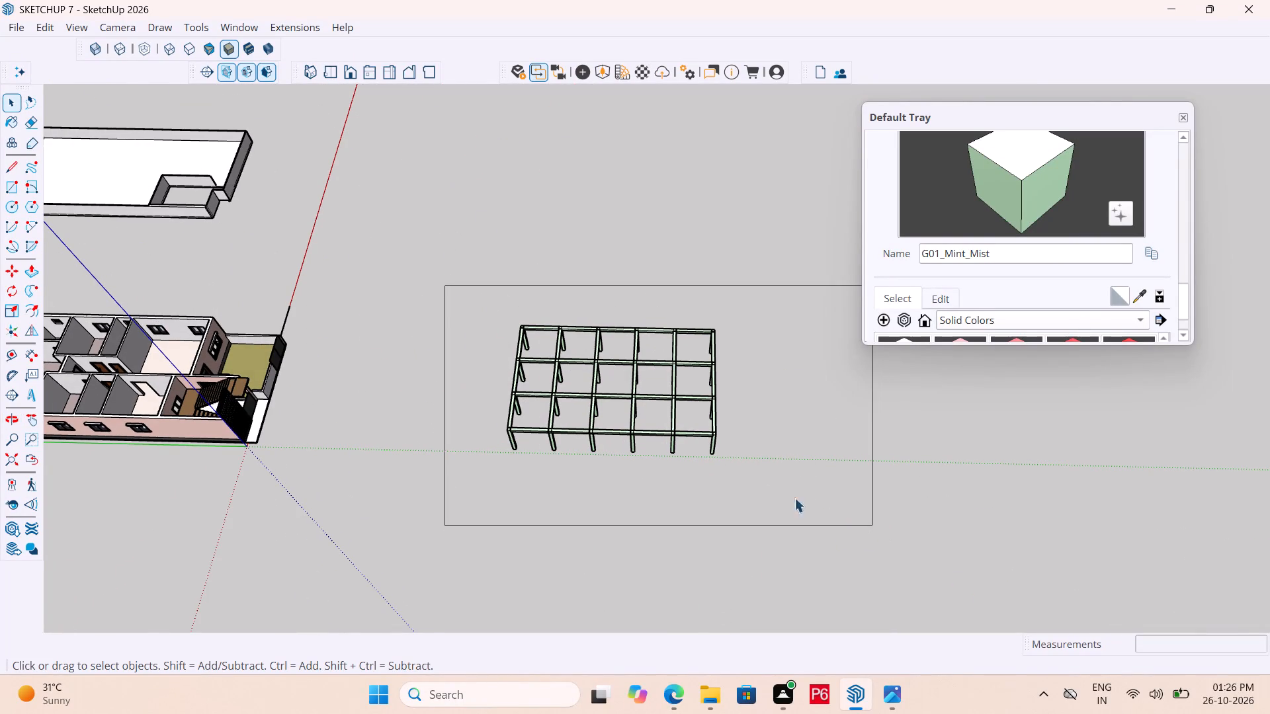
{"action": "middle_click_drag", "start_coordinate": [724, 485], "coordinate": [402, 344]}
{"action": "right_click", "coordinate": [660, 342]}
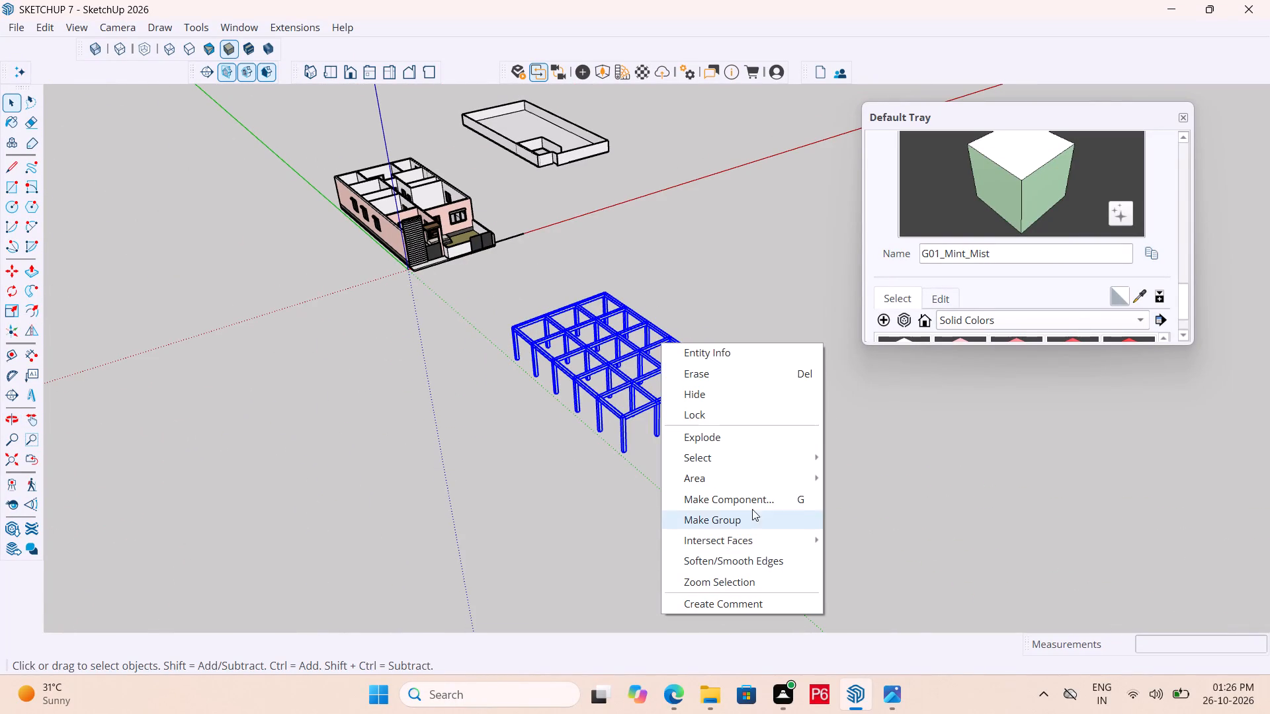
{"action": "left_click", "coordinate": [753, 516]}
{"action": "key", "text": "space"}
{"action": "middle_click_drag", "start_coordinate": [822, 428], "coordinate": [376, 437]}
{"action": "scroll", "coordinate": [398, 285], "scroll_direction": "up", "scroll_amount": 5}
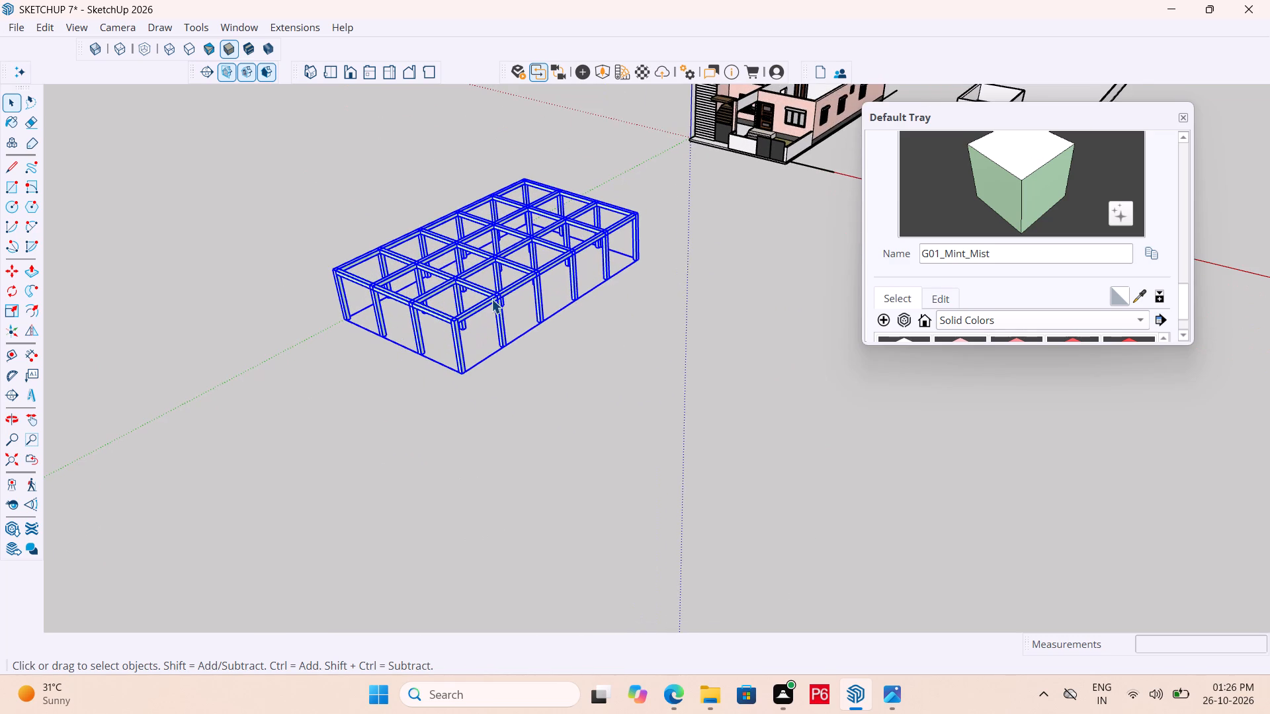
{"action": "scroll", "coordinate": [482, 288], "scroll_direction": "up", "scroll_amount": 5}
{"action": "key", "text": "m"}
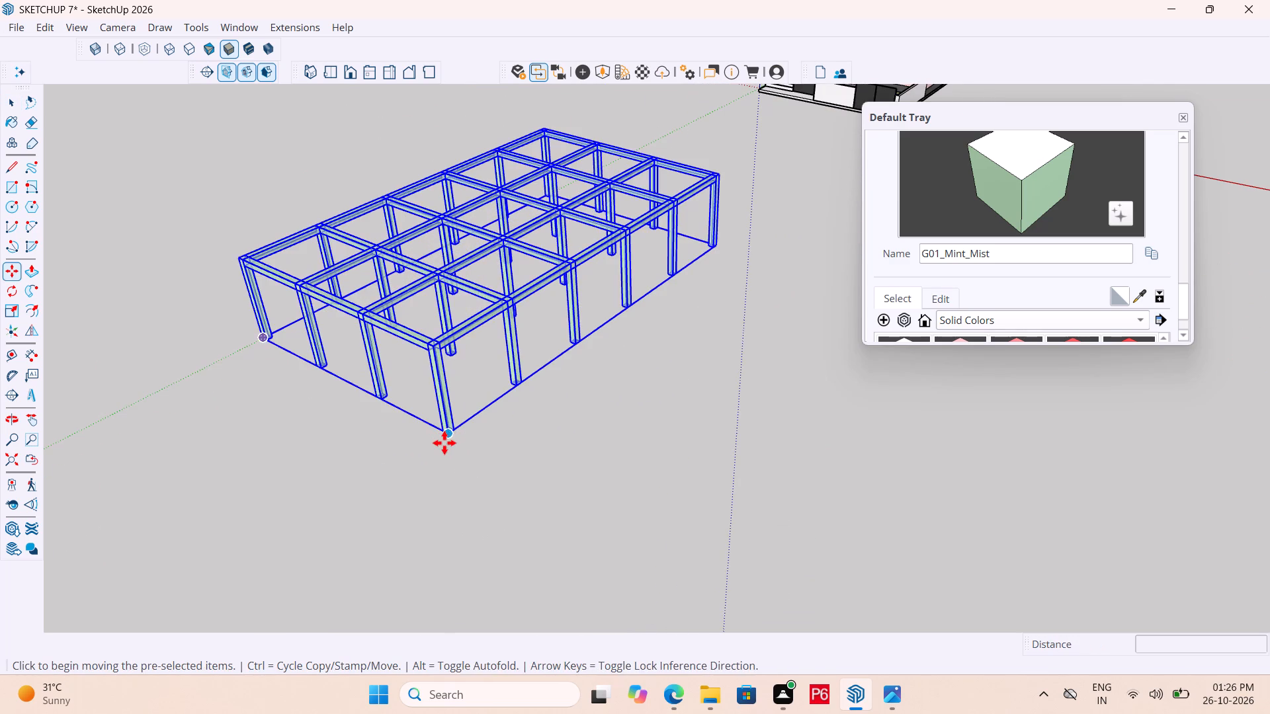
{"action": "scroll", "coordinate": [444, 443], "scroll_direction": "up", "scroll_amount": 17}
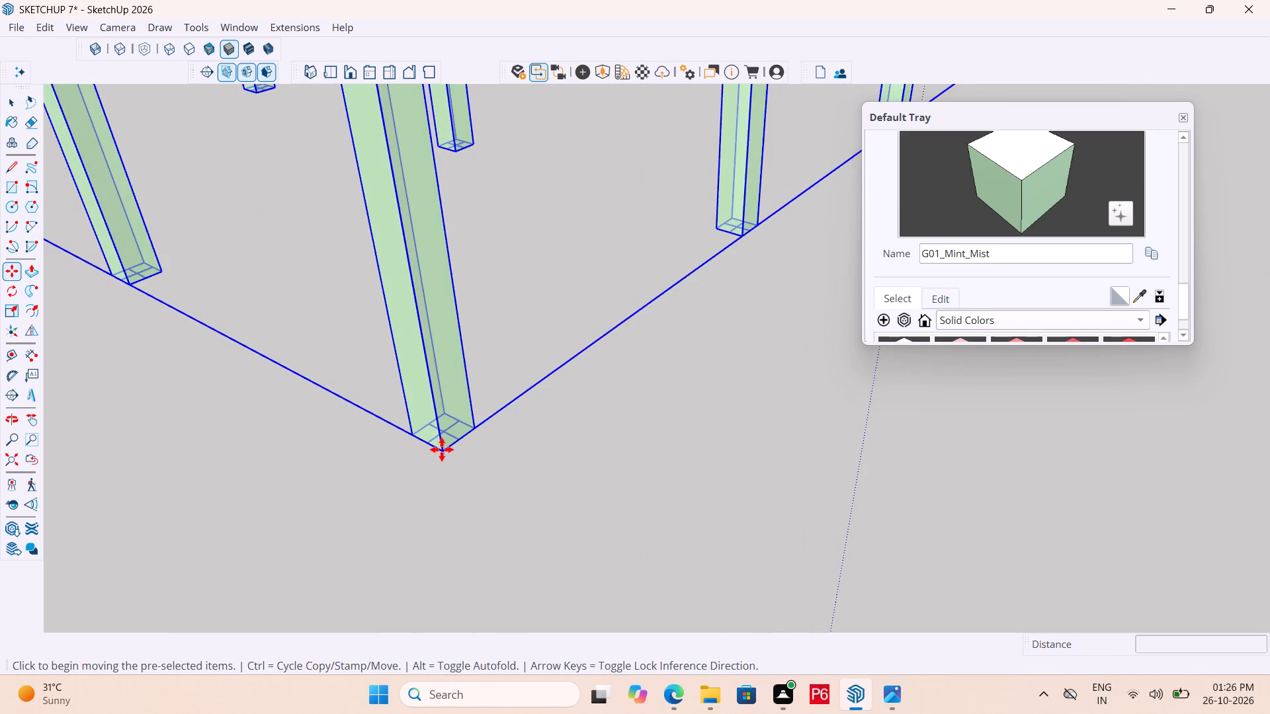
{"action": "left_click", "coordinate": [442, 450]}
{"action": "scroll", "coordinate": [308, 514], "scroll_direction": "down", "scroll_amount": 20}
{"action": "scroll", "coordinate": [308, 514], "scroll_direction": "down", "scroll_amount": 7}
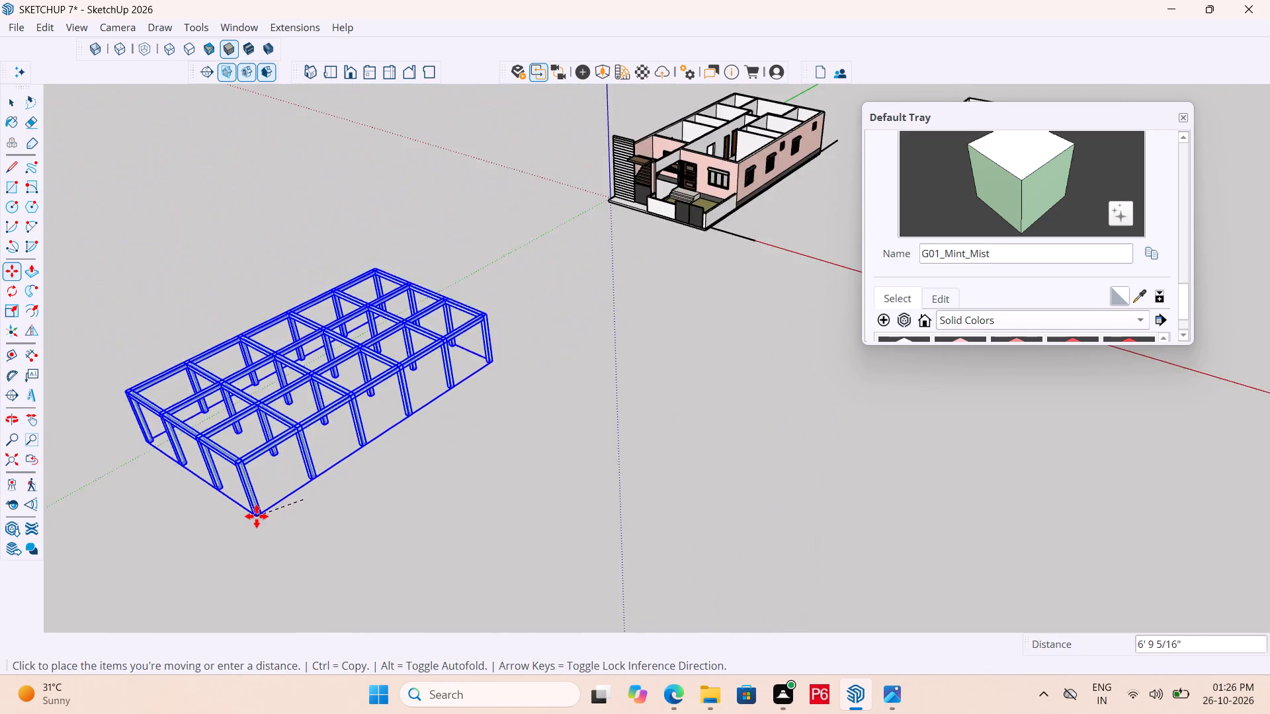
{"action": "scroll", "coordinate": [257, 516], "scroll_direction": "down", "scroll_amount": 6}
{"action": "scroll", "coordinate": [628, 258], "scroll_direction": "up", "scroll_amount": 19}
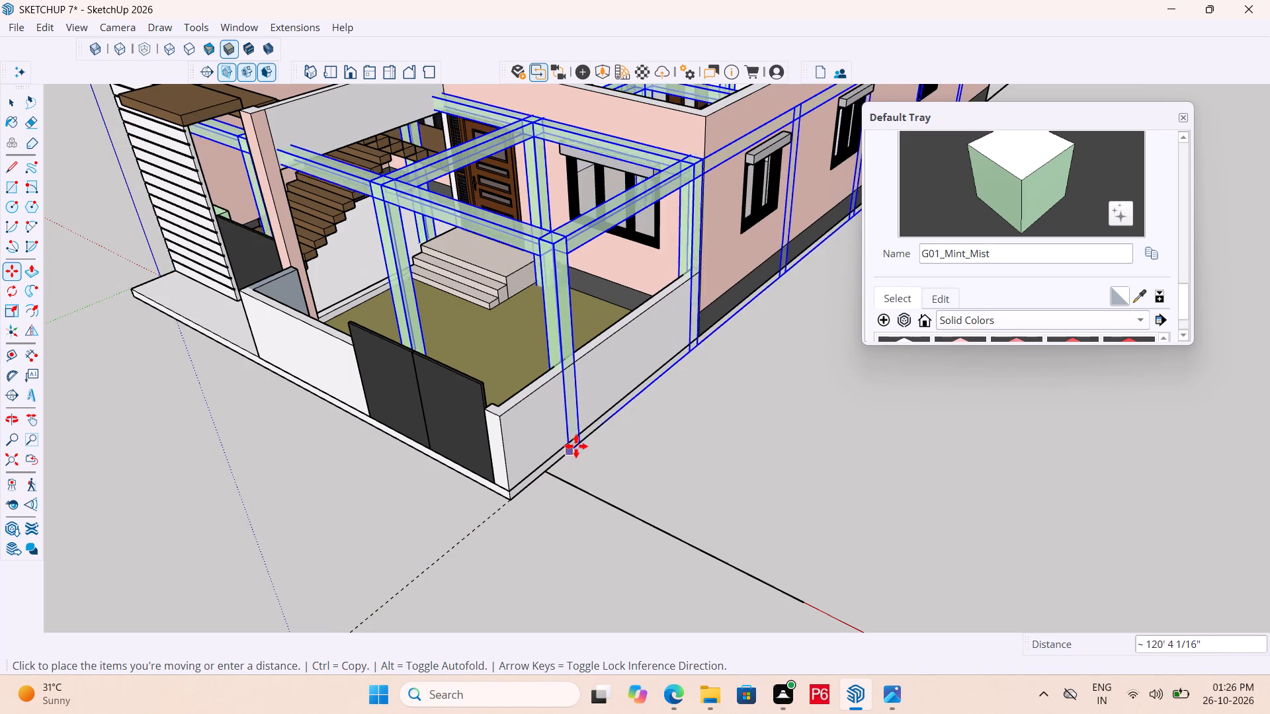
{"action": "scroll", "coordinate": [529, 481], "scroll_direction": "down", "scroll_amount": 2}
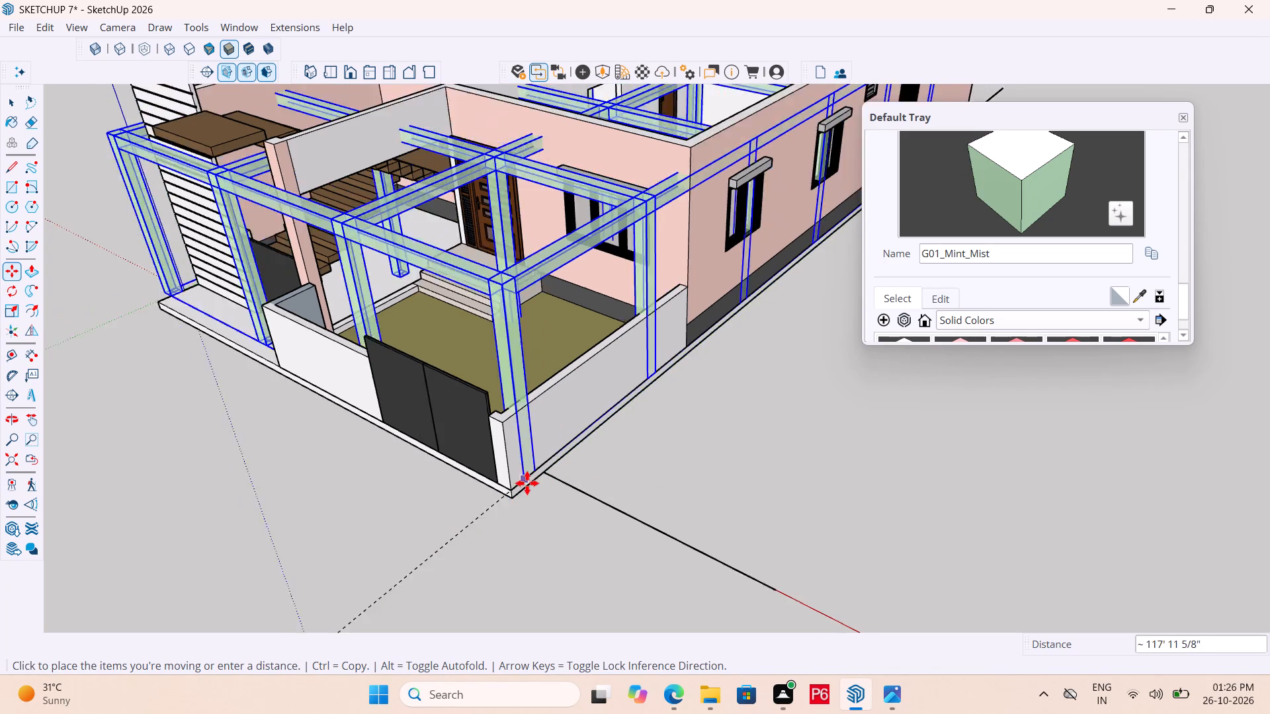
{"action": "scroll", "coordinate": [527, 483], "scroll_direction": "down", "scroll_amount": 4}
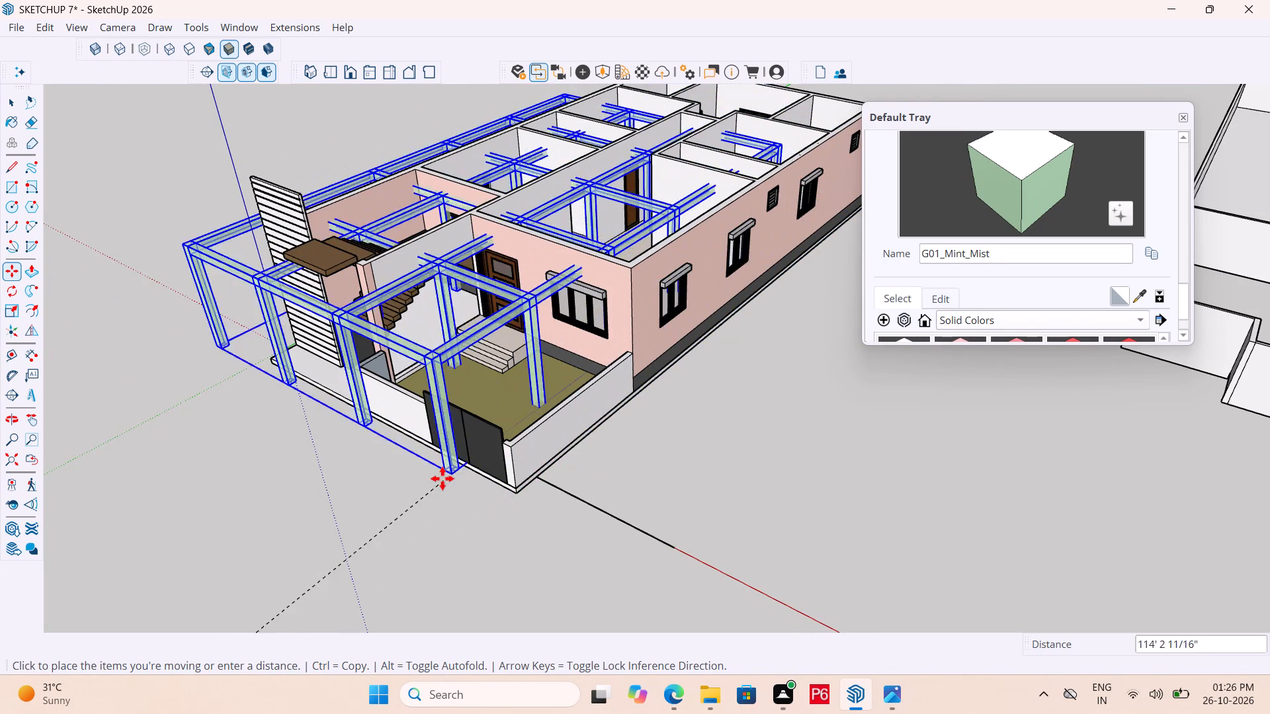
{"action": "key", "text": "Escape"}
Move the column-and-beam frame so its outer base corner meets the house's rear base corner on the long window wall, and save.
{"action": "scroll", "coordinate": [278, 484], "scroll_direction": "down", "scroll_amount": 11}
{"action": "middle_click_drag", "start_coordinate": [747, 258], "coordinate": [745, 258]}
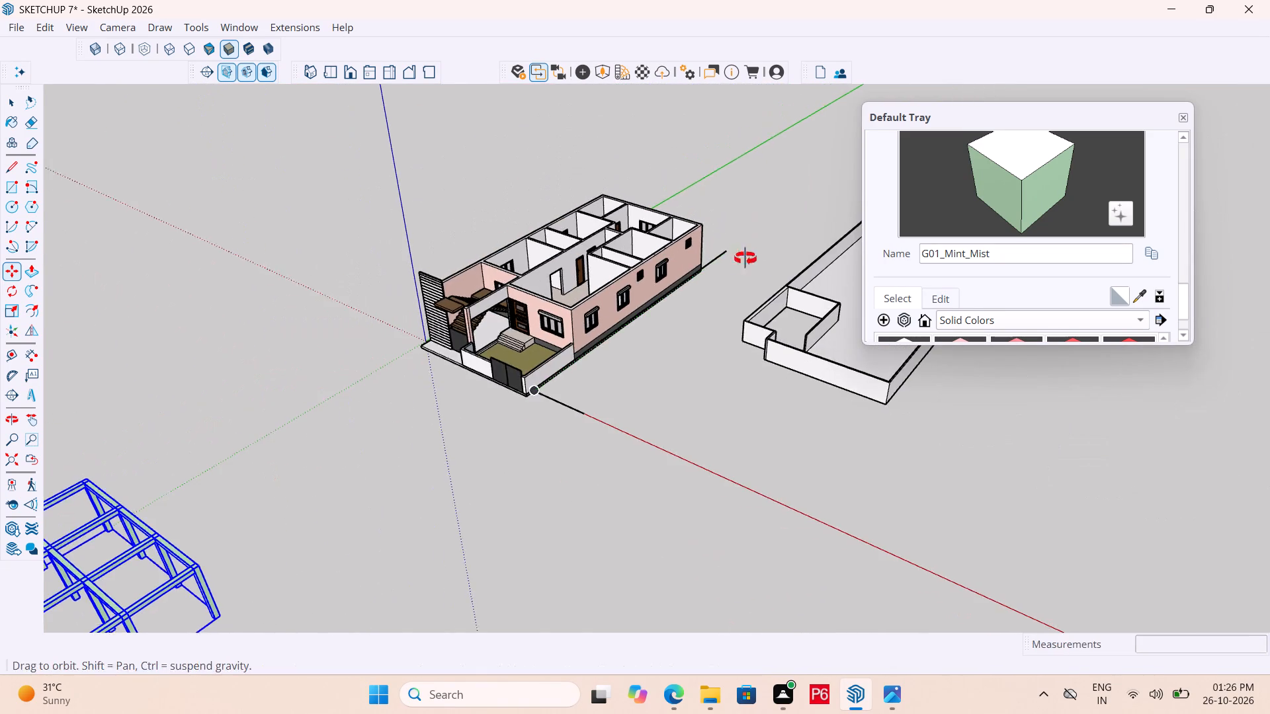
{"action": "middle_click_drag", "start_coordinate": [745, 258], "coordinate": [472, 361]}
{"action": "scroll", "coordinate": [46, 308], "scroll_direction": "up", "scroll_amount": 6}
{"action": "scroll", "coordinate": [370, 439], "scroll_direction": "up", "scroll_amount": 13}
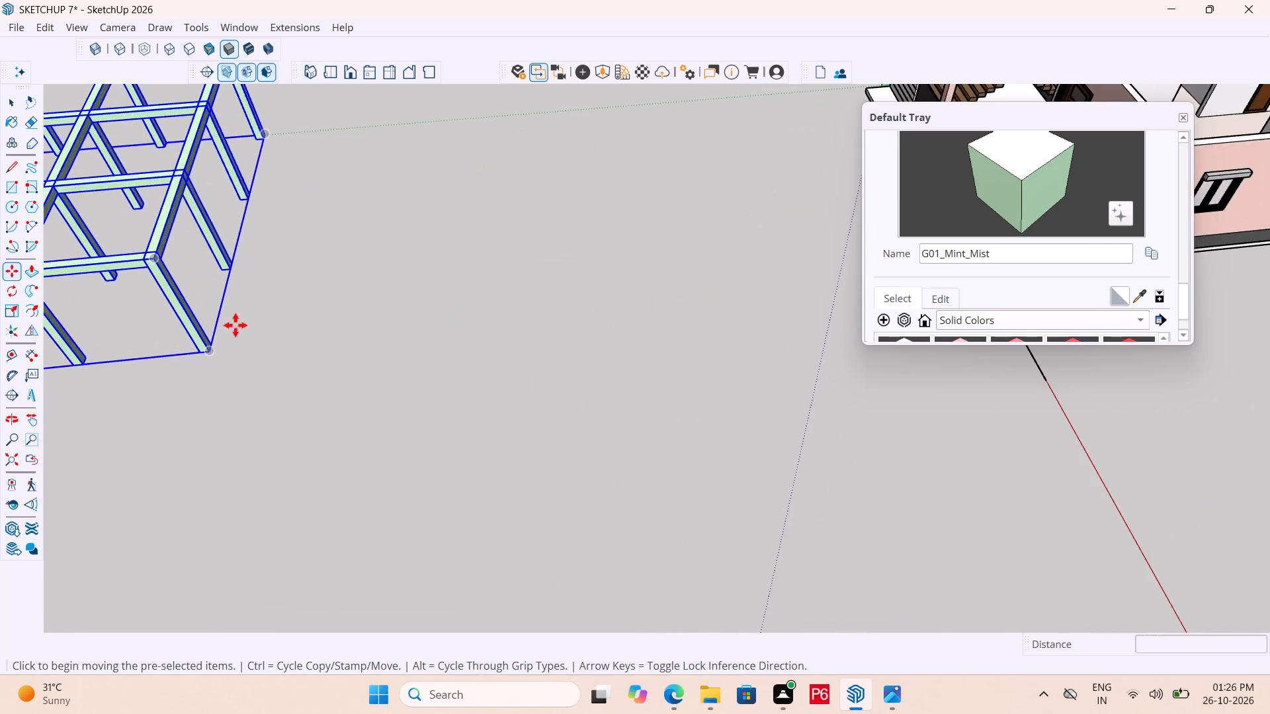
{"action": "scroll", "coordinate": [235, 325], "scroll_direction": "up", "scroll_amount": 11}
{"action": "left_click", "coordinate": [241, 325]}
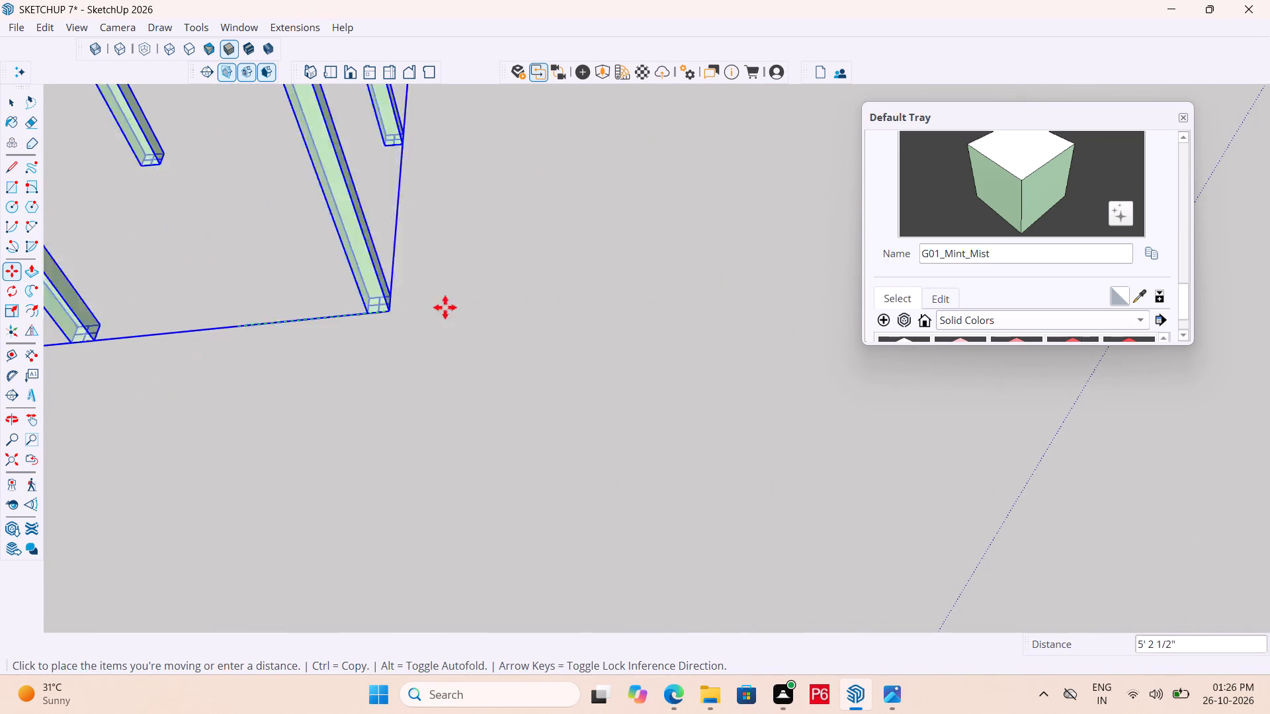
{"action": "scroll", "coordinate": [217, 425], "scroll_direction": "down", "scroll_amount": 20}
{"action": "scroll", "coordinate": [217, 425], "scroll_direction": "down", "scroll_amount": 13}
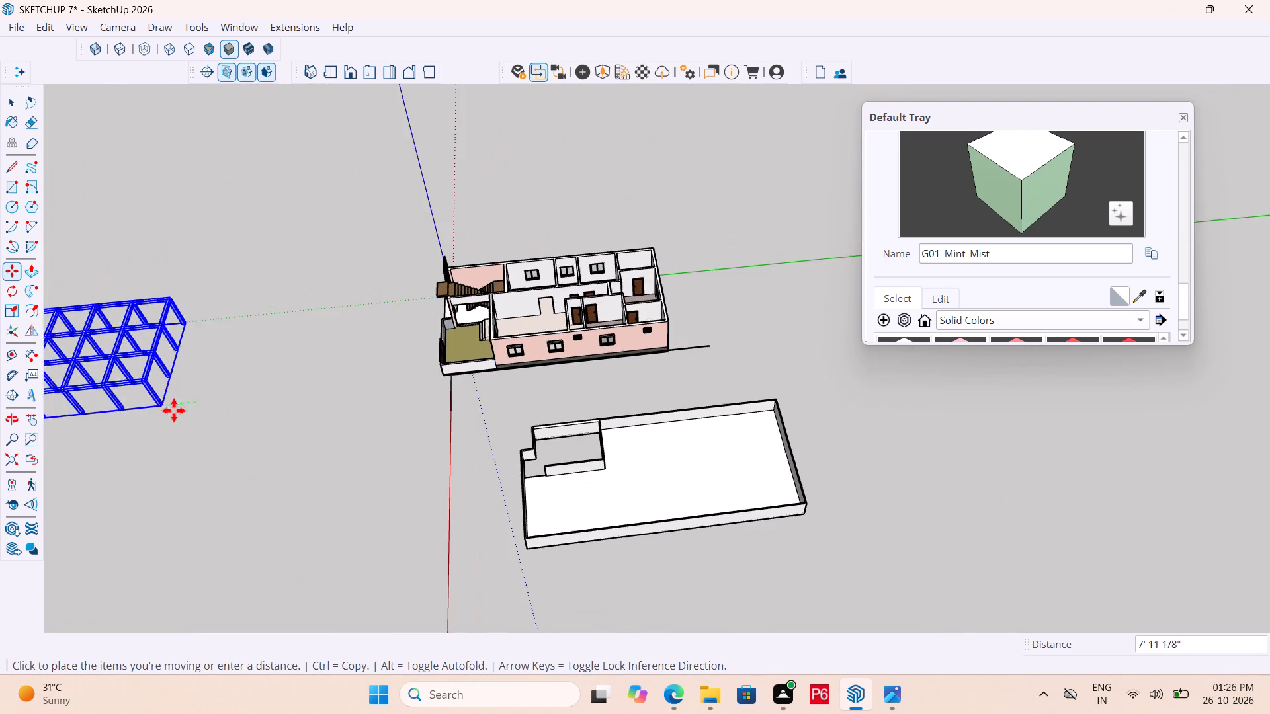
{"action": "scroll", "coordinate": [682, 334], "scroll_direction": "up", "scroll_amount": 9}
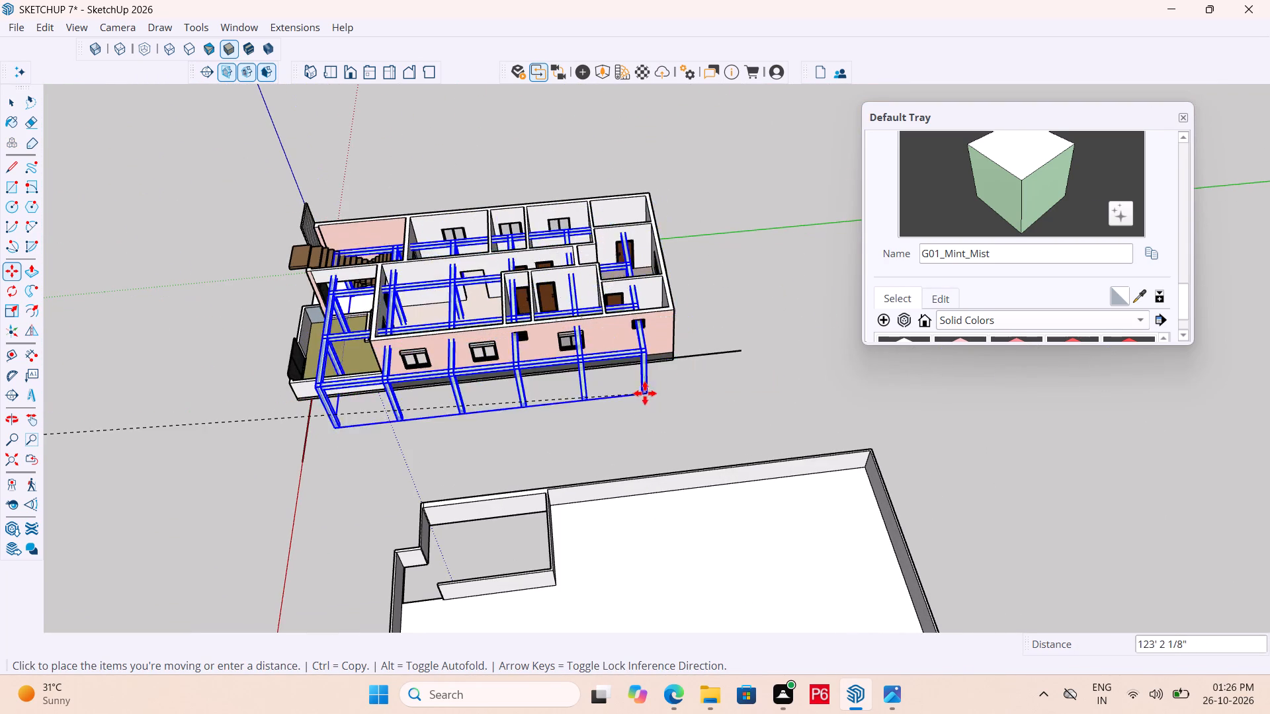
{"action": "scroll", "coordinate": [681, 374], "scroll_direction": "up", "scroll_amount": 12}
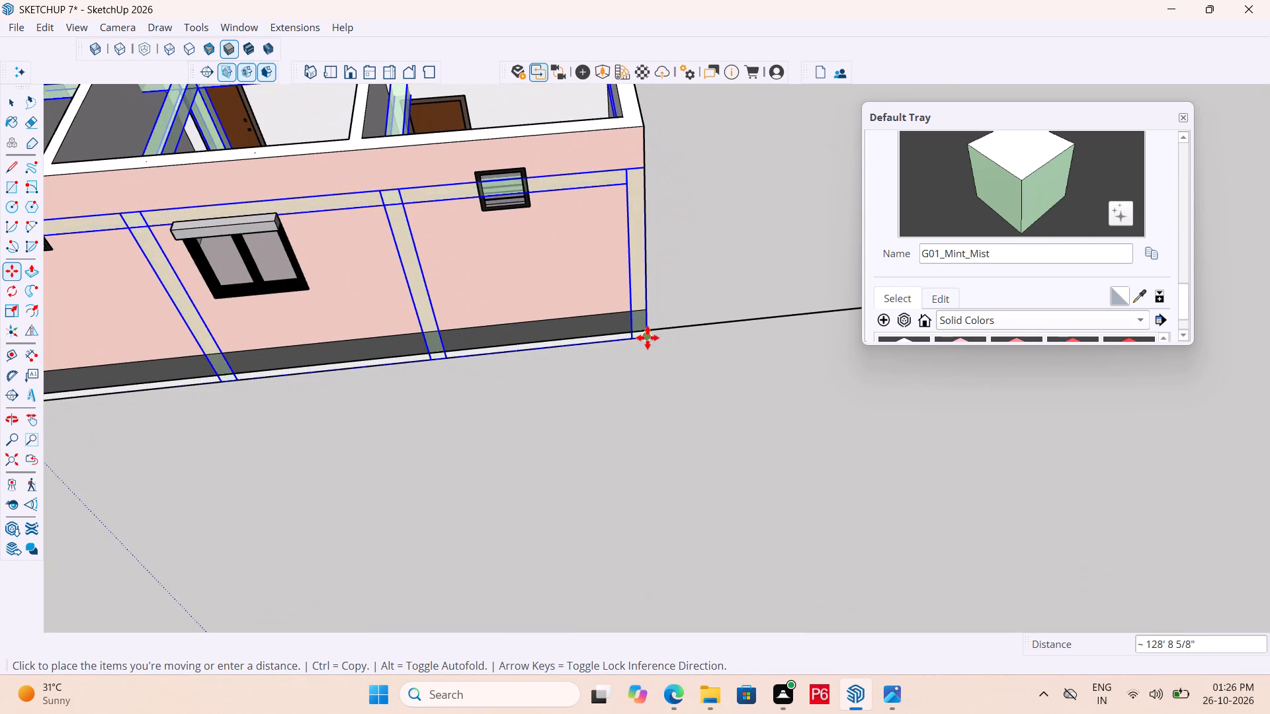
{"action": "left_click", "coordinate": [648, 338]}
{"action": "scroll", "coordinate": [767, 318], "scroll_direction": "down", "scroll_amount": 13}
{"action": "middle_click_drag", "start_coordinate": [519, 380], "coordinate": [591, 341]}
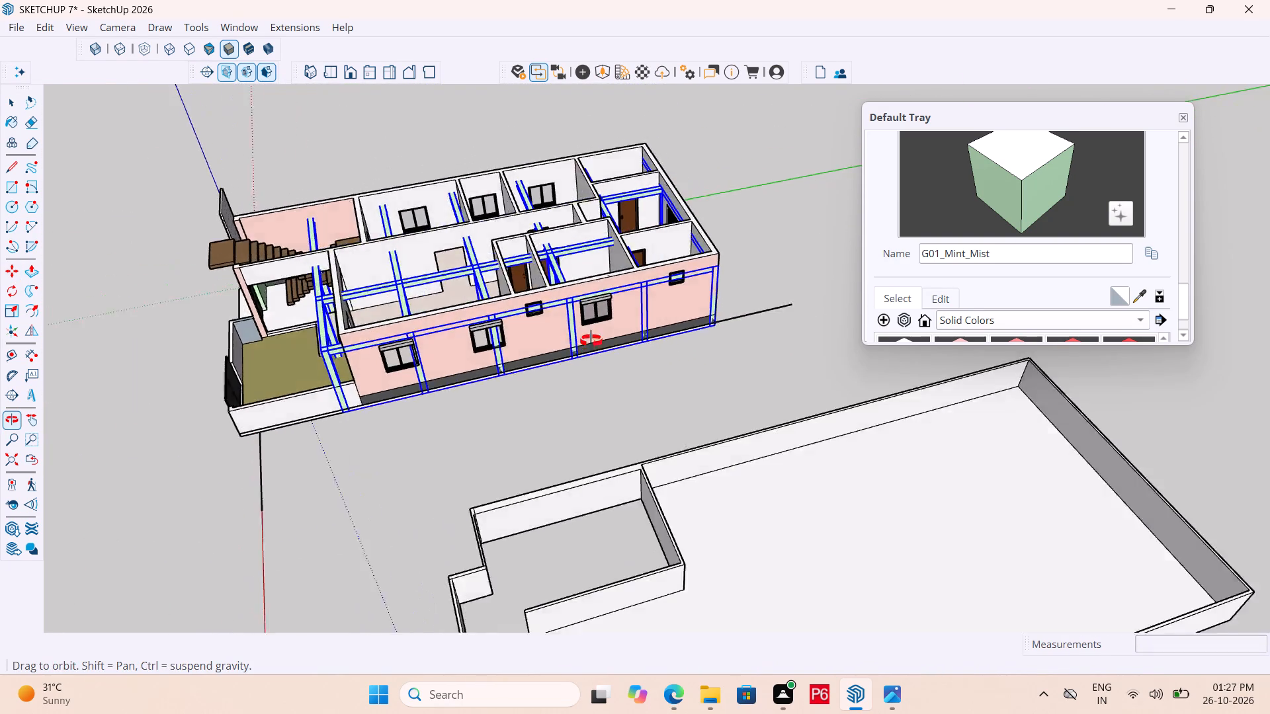
{"action": "middle_click_drag", "start_coordinate": [591, 341], "coordinate": [691, 284]}
{"action": "key", "text": "space"}
{"action": "left_click", "coordinate": [711, 336]}
{"action": "middle_click_drag", "start_coordinate": [578, 379], "coordinate": [617, 358]}
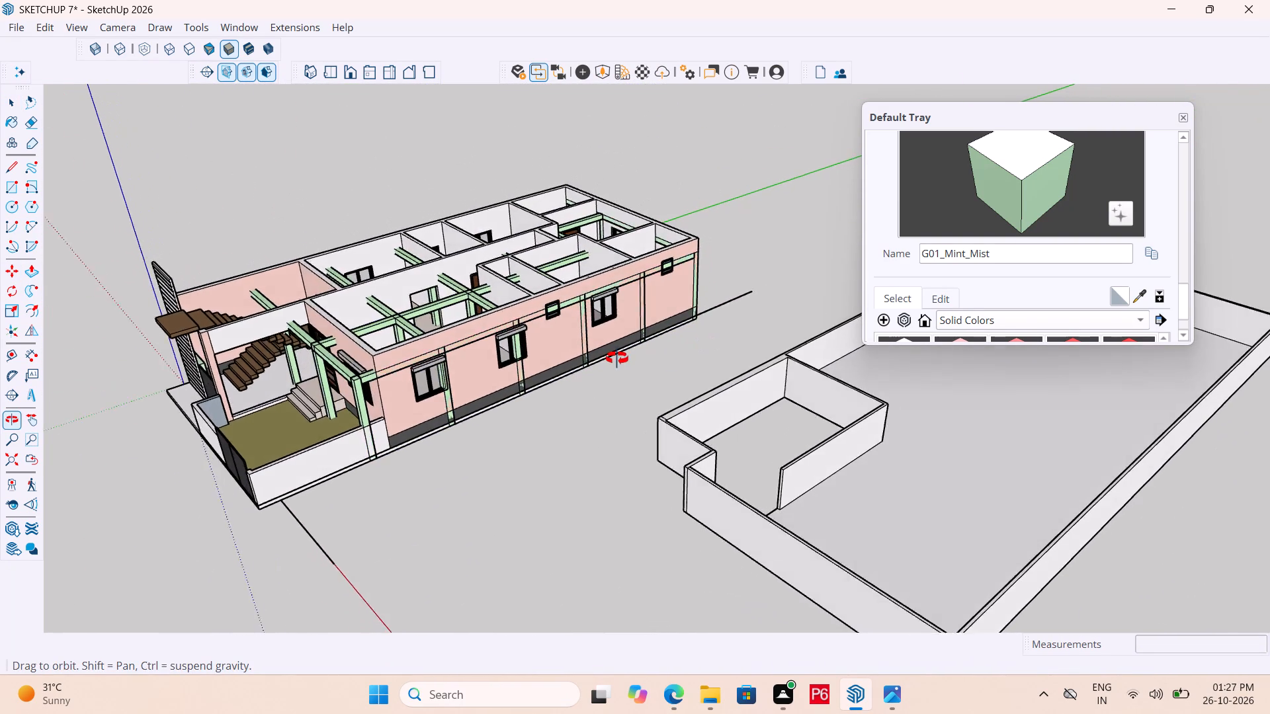
{"action": "middle_click_drag", "start_coordinate": [617, 358], "coordinate": [643, 349]}
{"action": "key", "text": "ctrl+s"}
{"action": "key", "text": "ctrl+s"}
{"action": "key", "text": "ctrl+s"}
{"action": "key", "text": "ctrl+s"}
{"action": "key", "text": "ctrl+s"}
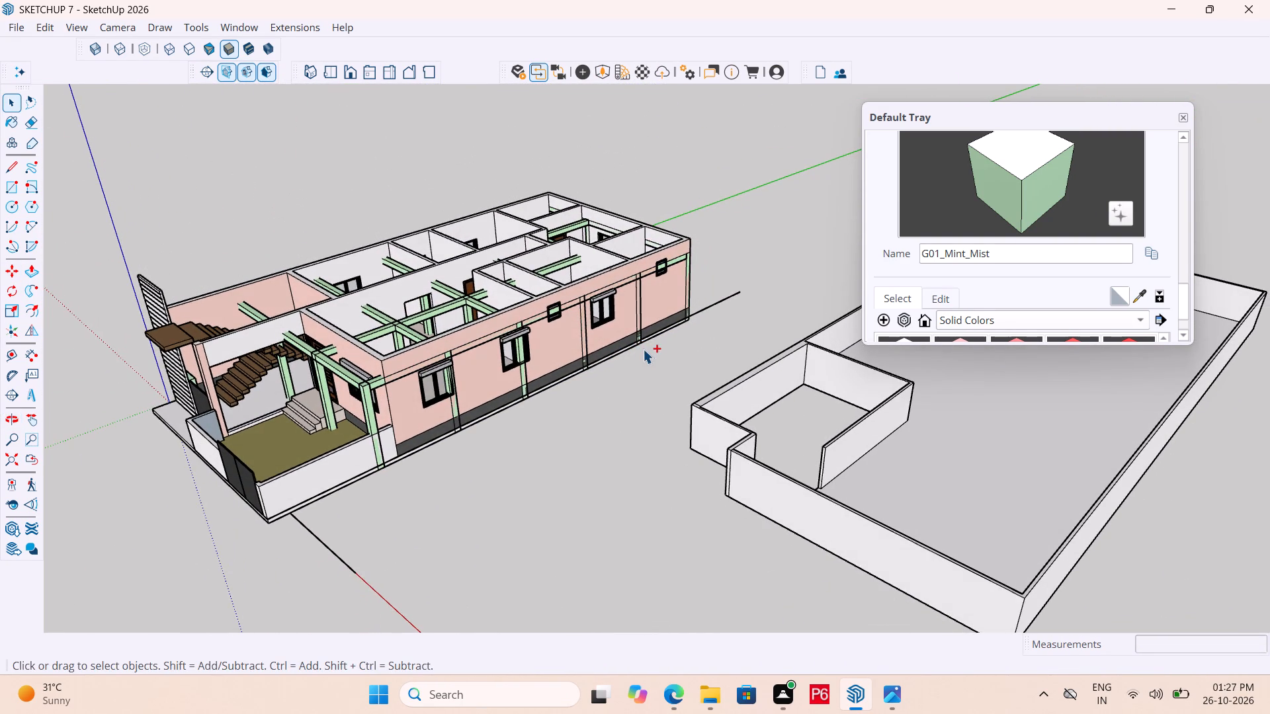
Examine from several sides how the columns and beams line up with the house's walls and rooms, and save the model.
{"action": "key", "text": "space"}
{"action": "middle_click_drag", "start_coordinate": [390, 319], "coordinate": [594, 198]}
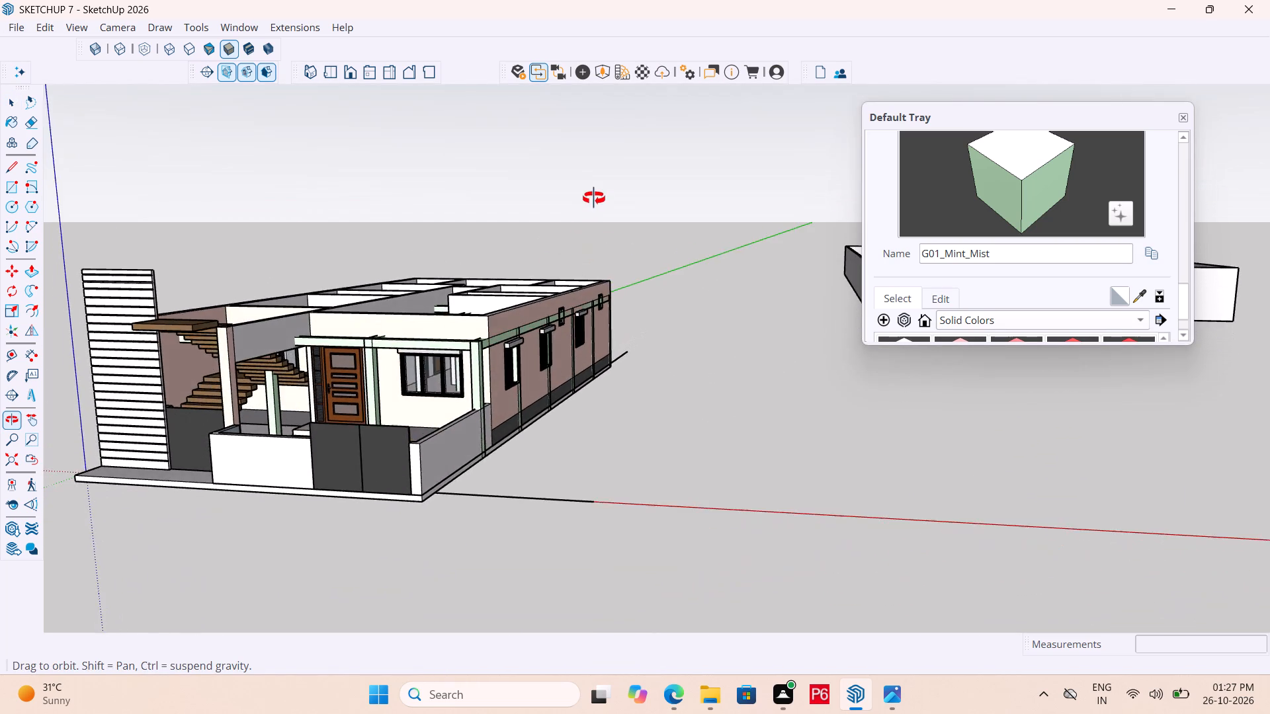
{"action": "middle_click_drag", "start_coordinate": [594, 198], "coordinate": [635, 398]}
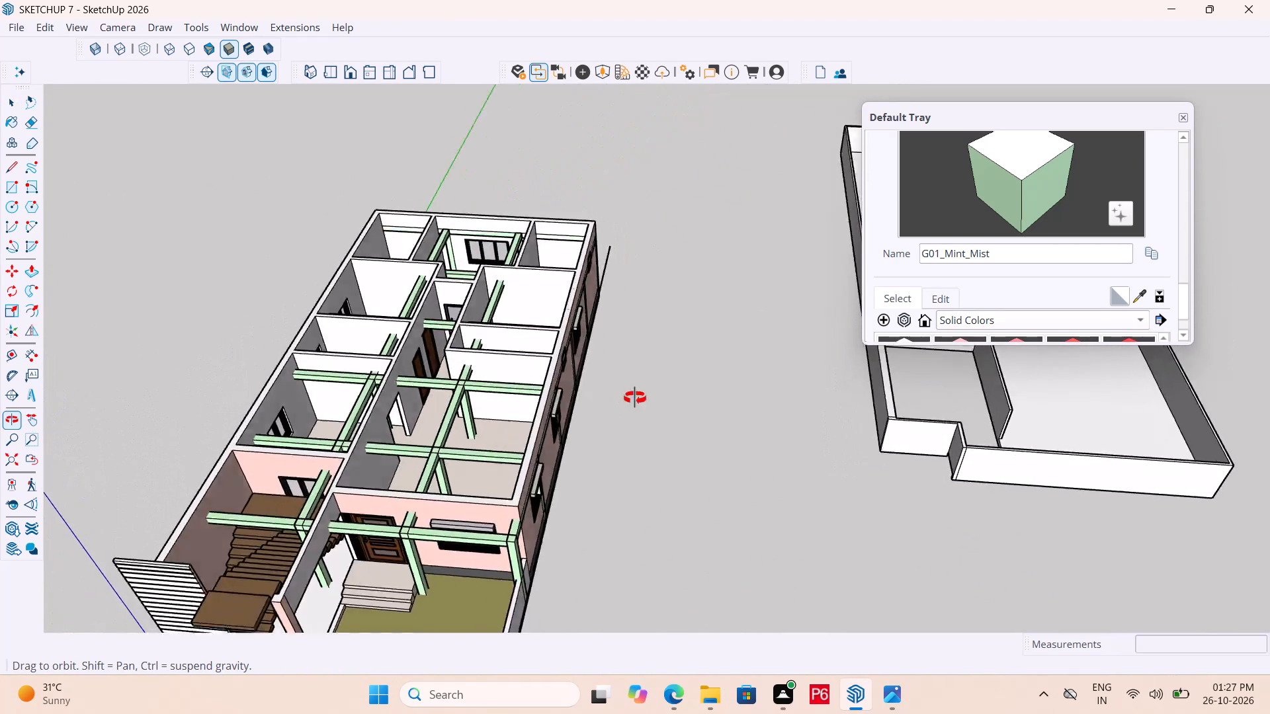
{"action": "middle_click_drag", "start_coordinate": [635, 398], "coordinate": [786, 344]}
{"action": "middle_click", "coordinate": [794, 344]}
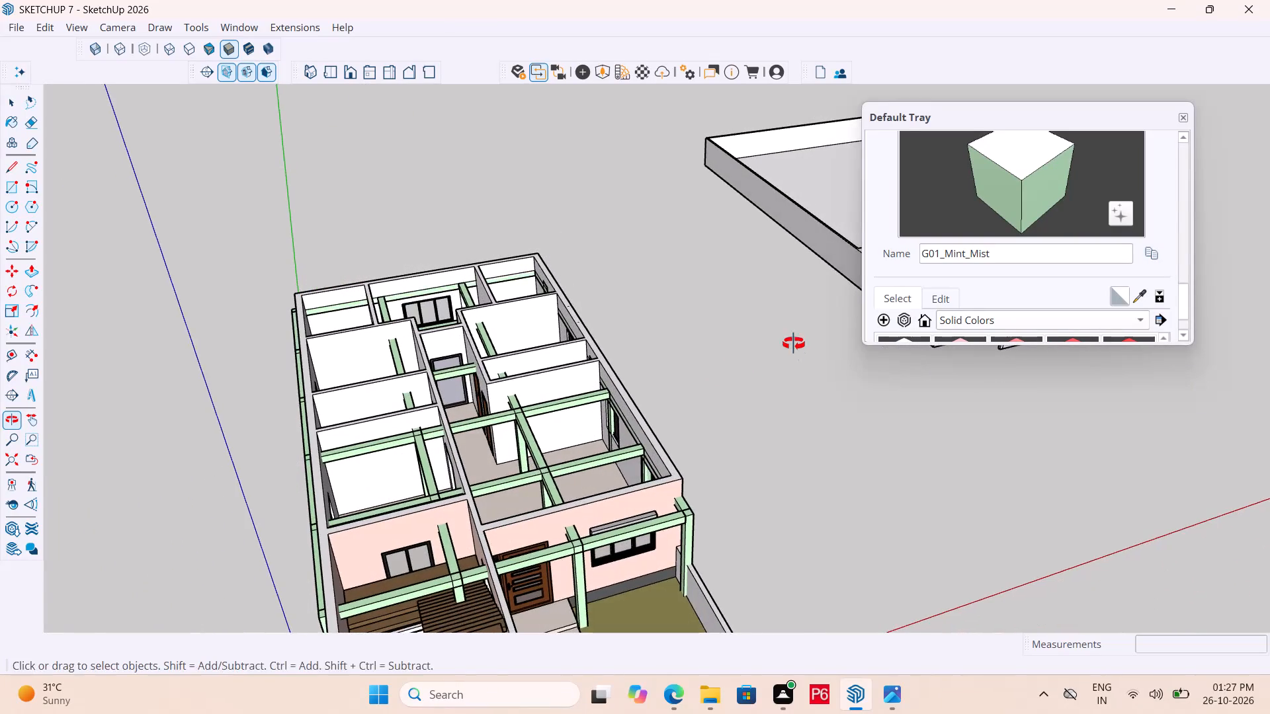
{"action": "middle_click_drag", "start_coordinate": [794, 344], "coordinate": [775, 368]}
{"action": "scroll", "coordinate": [759, 358], "scroll_direction": "down", "scroll_amount": 6}
{"action": "middle_click_drag", "start_coordinate": [549, 447], "coordinate": [681, 468]}
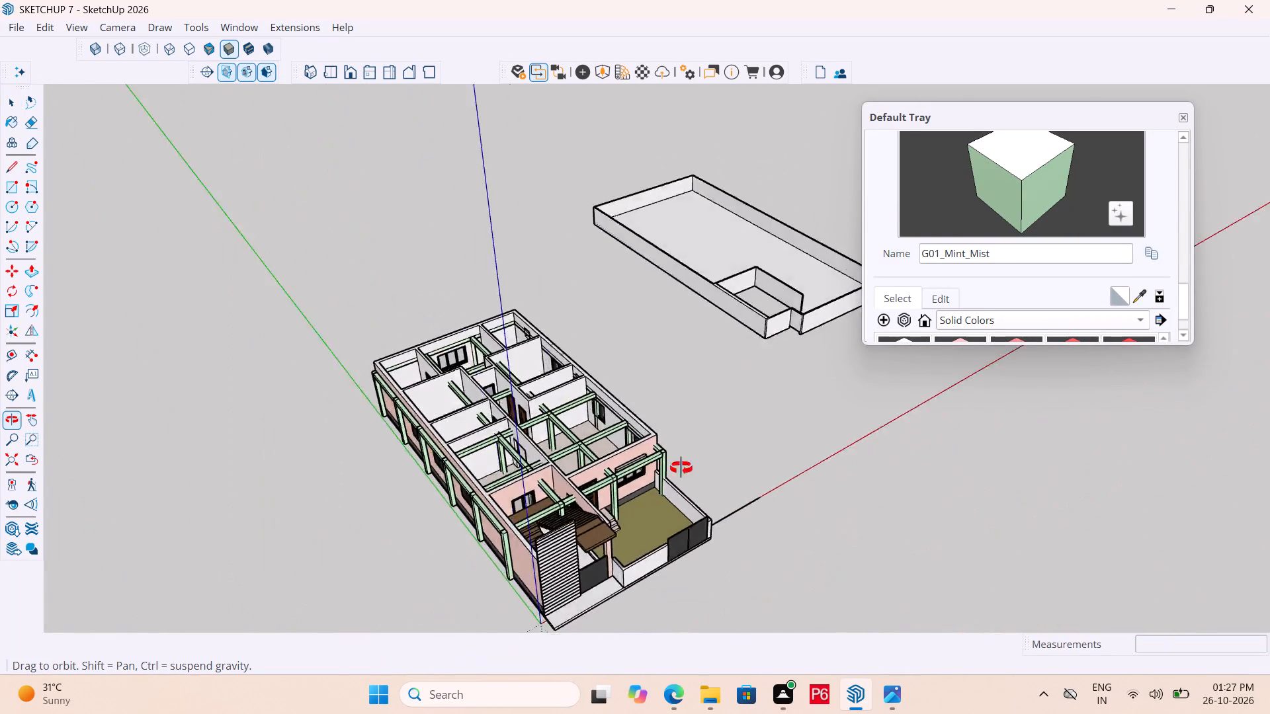
{"action": "middle_click_drag", "start_coordinate": [681, 468], "coordinate": [722, 542]}
{"action": "middle_click_drag", "start_coordinate": [683, 537], "coordinate": [660, 532]}
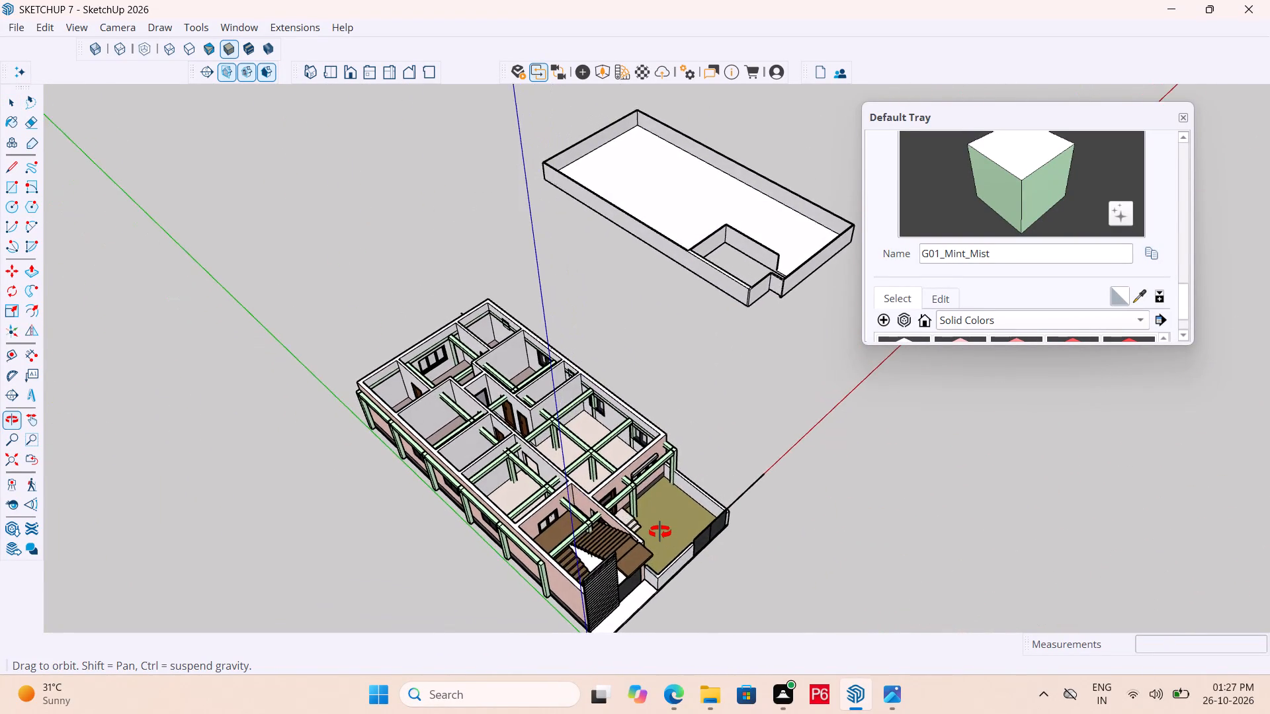
{"action": "middle_click_drag", "start_coordinate": [660, 532], "coordinate": [656, 531]}
{"action": "middle_click_drag", "start_coordinate": [609, 529], "coordinate": [556, 527]}
{"action": "middle_click_drag", "start_coordinate": [513, 527], "coordinate": [329, 531]}
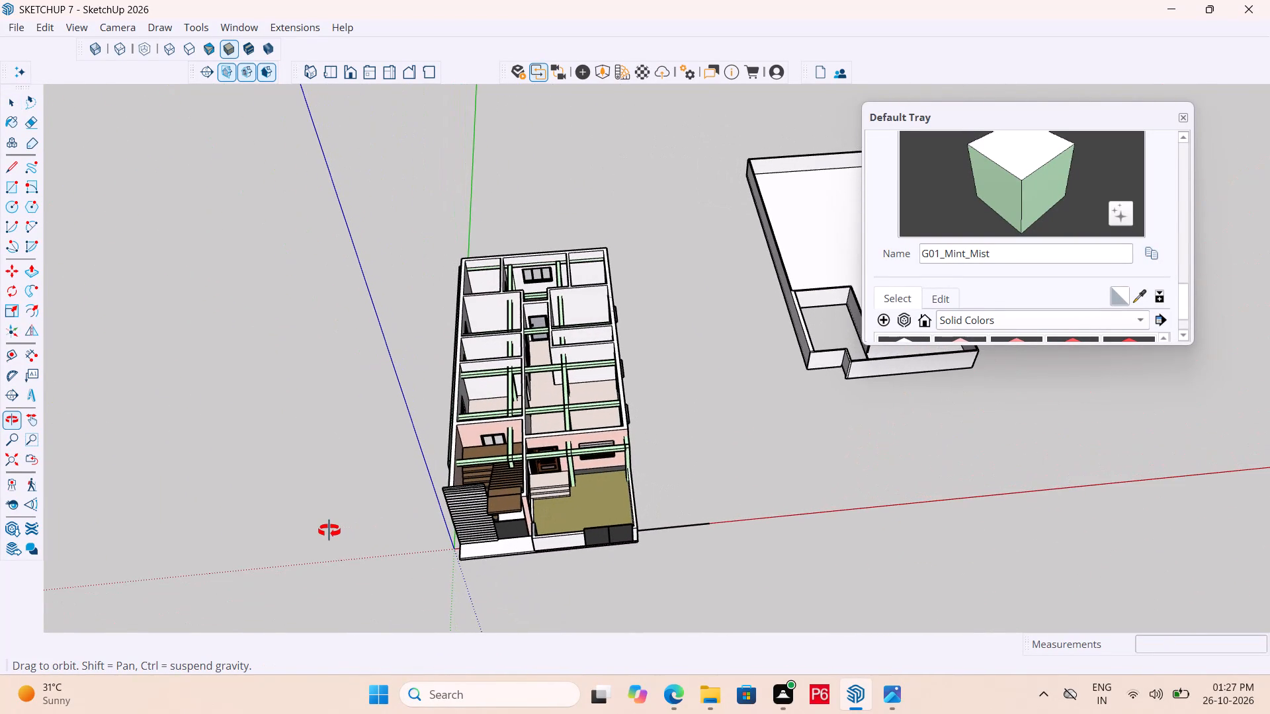
{"action": "middle_click_drag", "start_coordinate": [329, 531], "coordinate": [529, 559]}
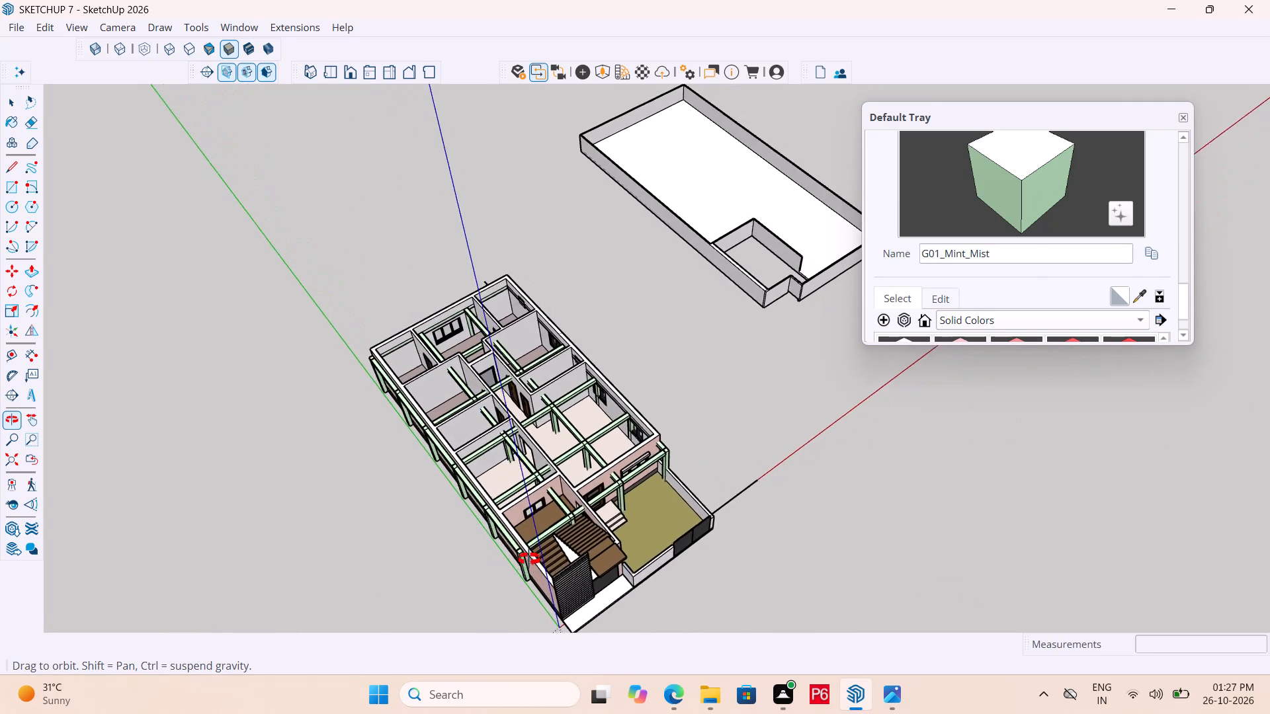
{"action": "middle_click_drag", "start_coordinate": [529, 559], "coordinate": [638, 366]}
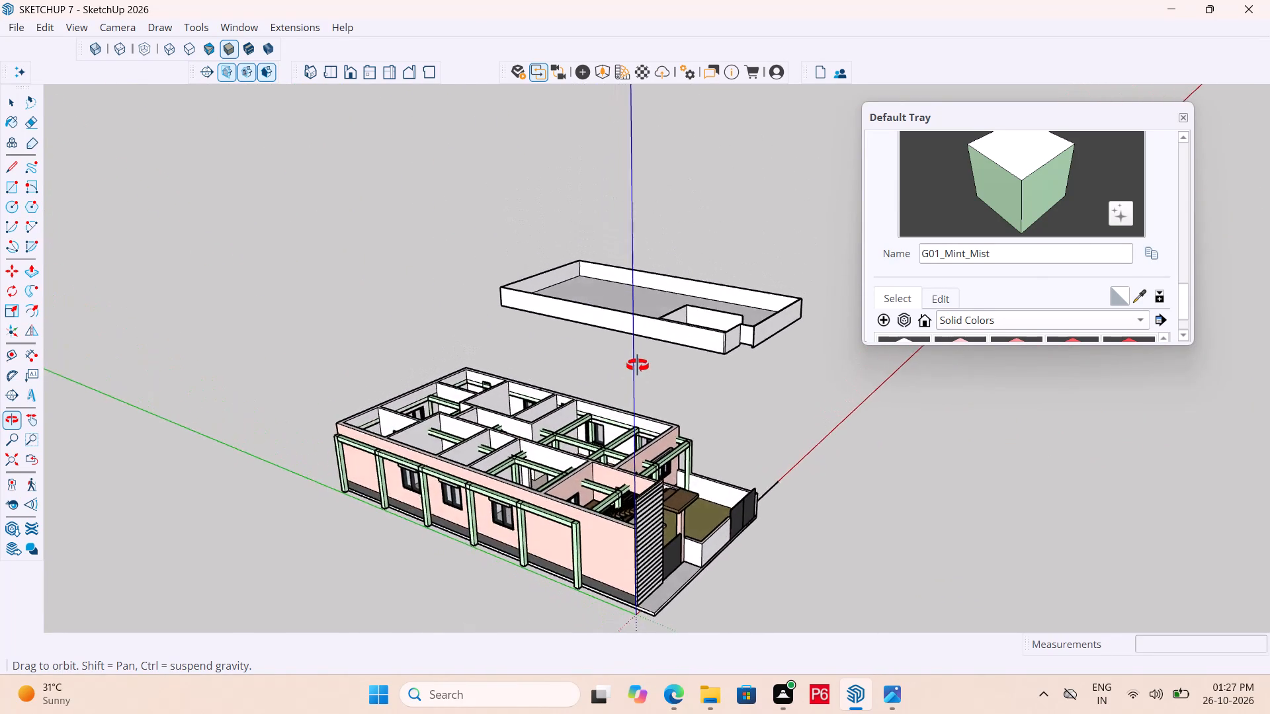
{"action": "middle_click_drag", "start_coordinate": [638, 366], "coordinate": [173, 498]}
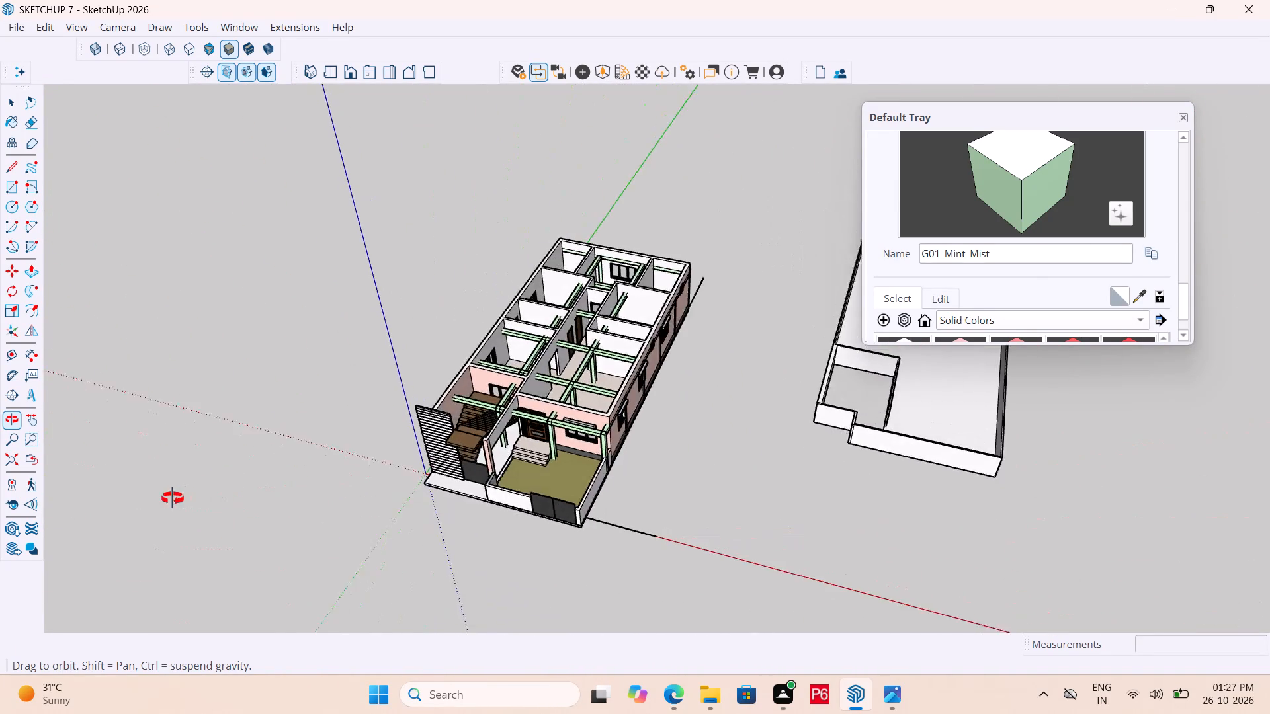
{"action": "middle_click_drag", "start_coordinate": [173, 498], "coordinate": [144, 498]}
{"action": "middle_click_drag", "start_coordinate": [643, 484], "coordinate": [373, 497]}
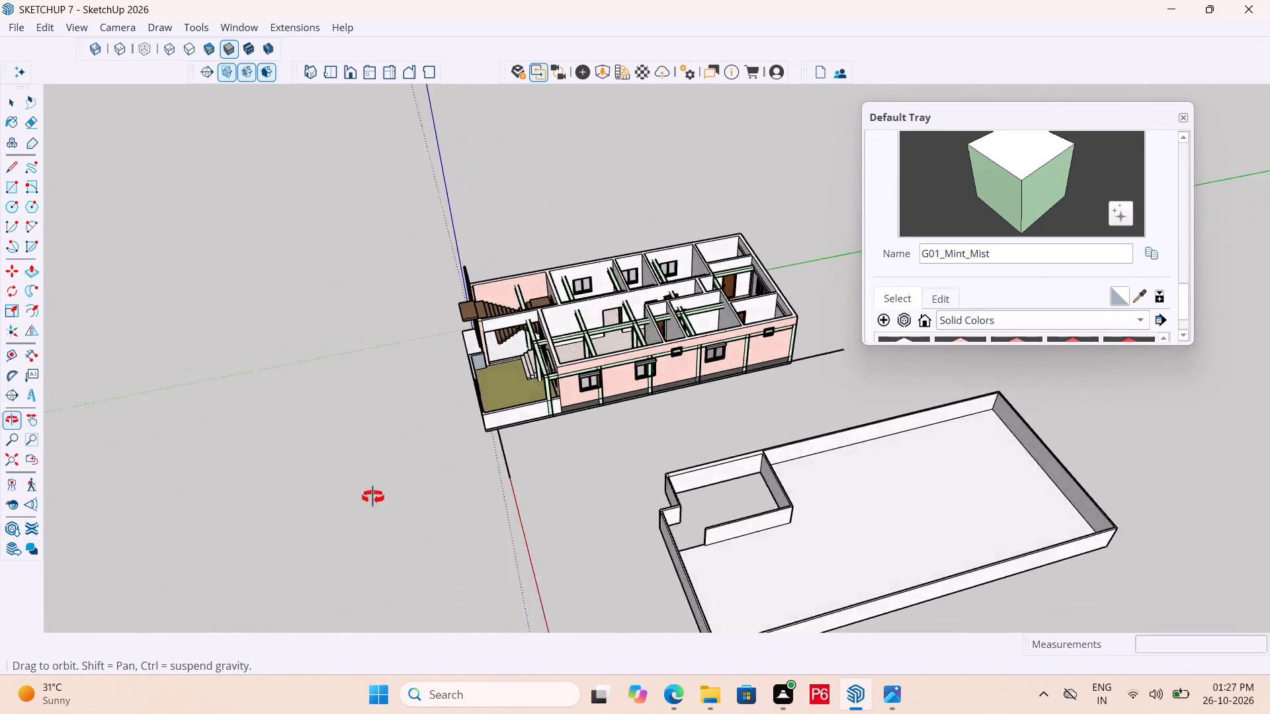
{"action": "middle_click_drag", "start_coordinate": [373, 497], "coordinate": [569, 499]}
{"action": "scroll", "coordinate": [640, 321], "scroll_direction": "up", "scroll_amount": 8}
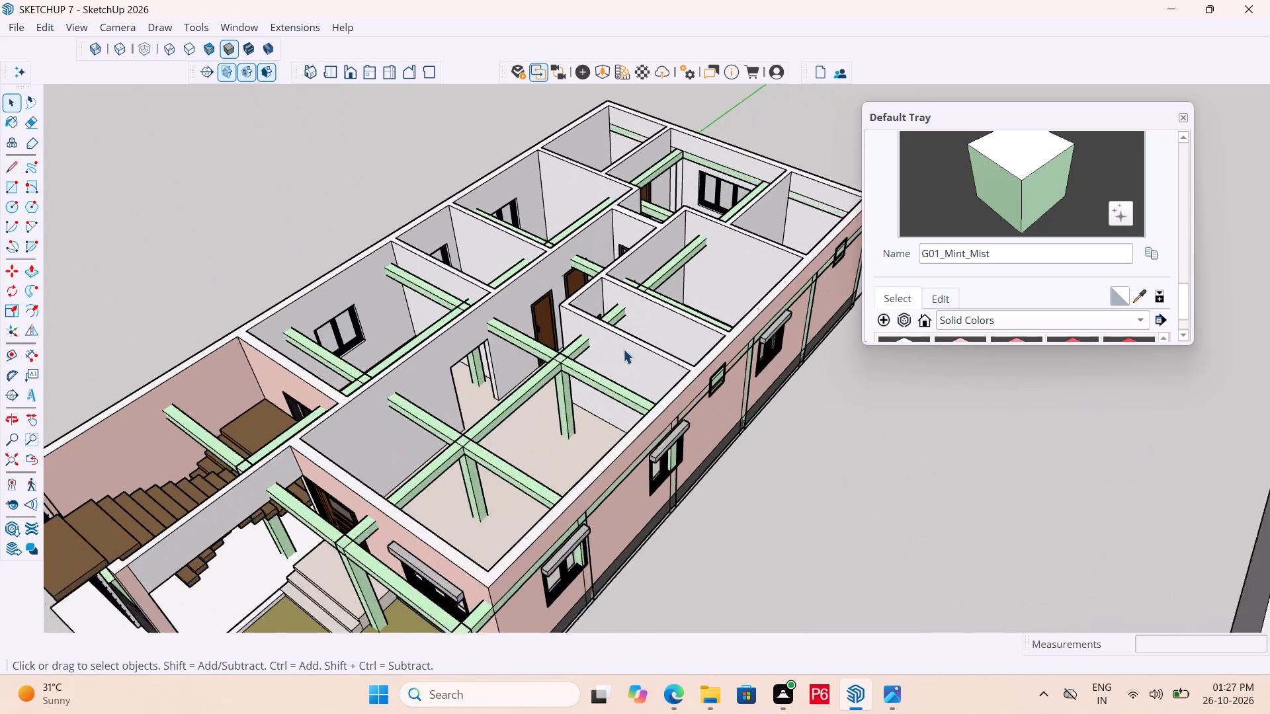
{"action": "scroll", "coordinate": [623, 349], "scroll_direction": "up", "scroll_amount": 2}
{"action": "middle_click_drag", "start_coordinate": [573, 387], "coordinate": [542, 463]}
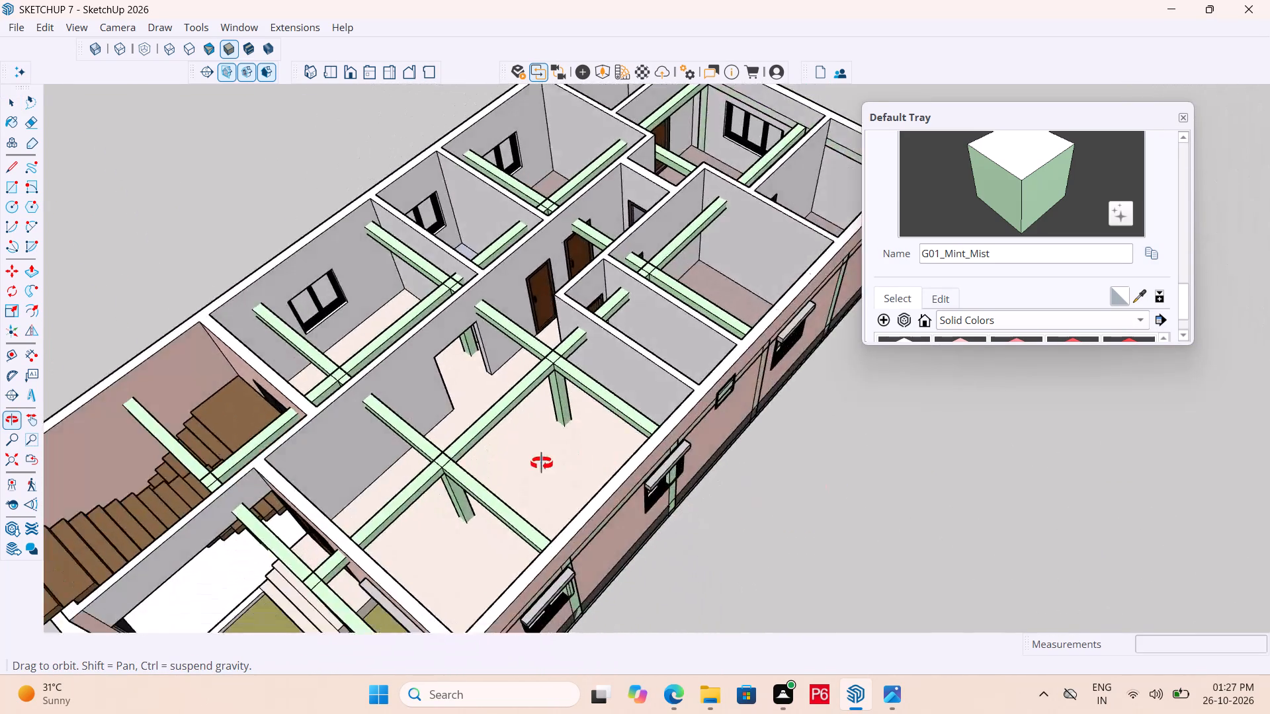
{"action": "middle_click_drag", "start_coordinate": [542, 463], "coordinate": [533, 463]}
{"action": "middle_click_drag", "start_coordinate": [525, 463], "coordinate": [564, 434]}
{"action": "scroll", "coordinate": [611, 320], "scroll_direction": "down", "scroll_amount": 5}
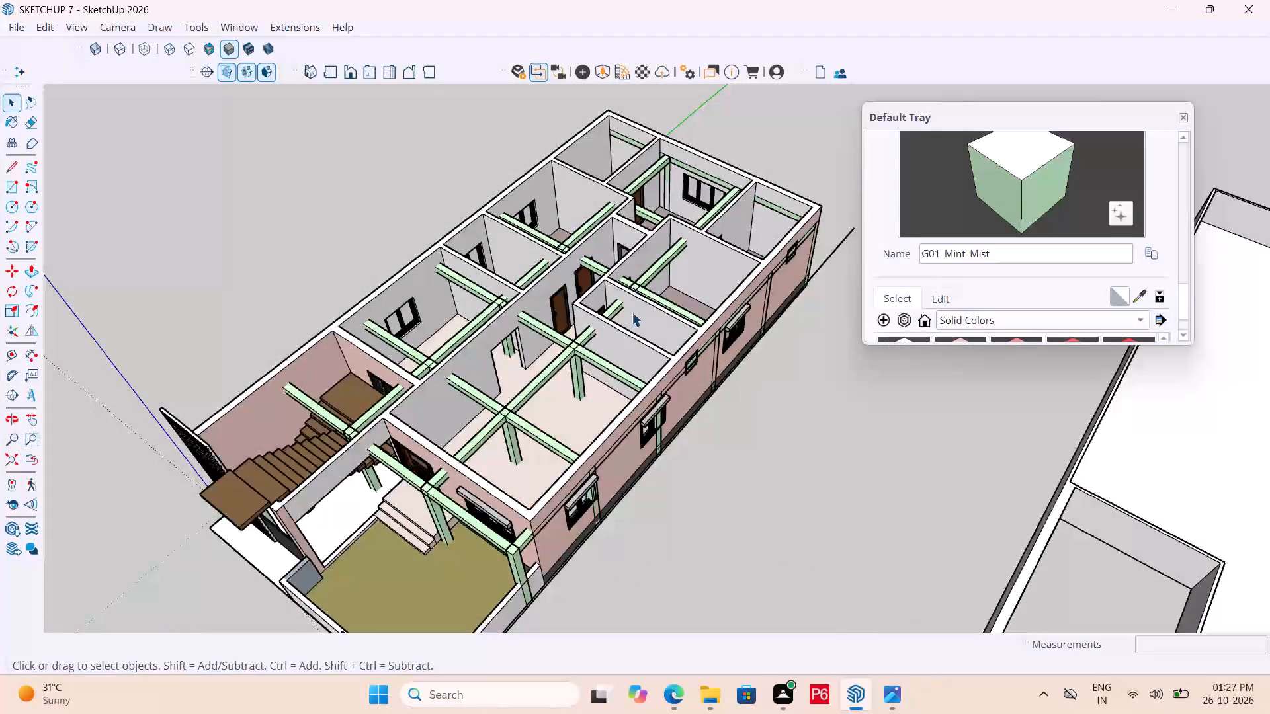
{"action": "key", "text": "ctrl+s"}
{"action": "key", "text": "ctrl+s"}
{"action": "key", "text": "ctrl+s"}
{"action": "key", "text": "ctrl+s"}
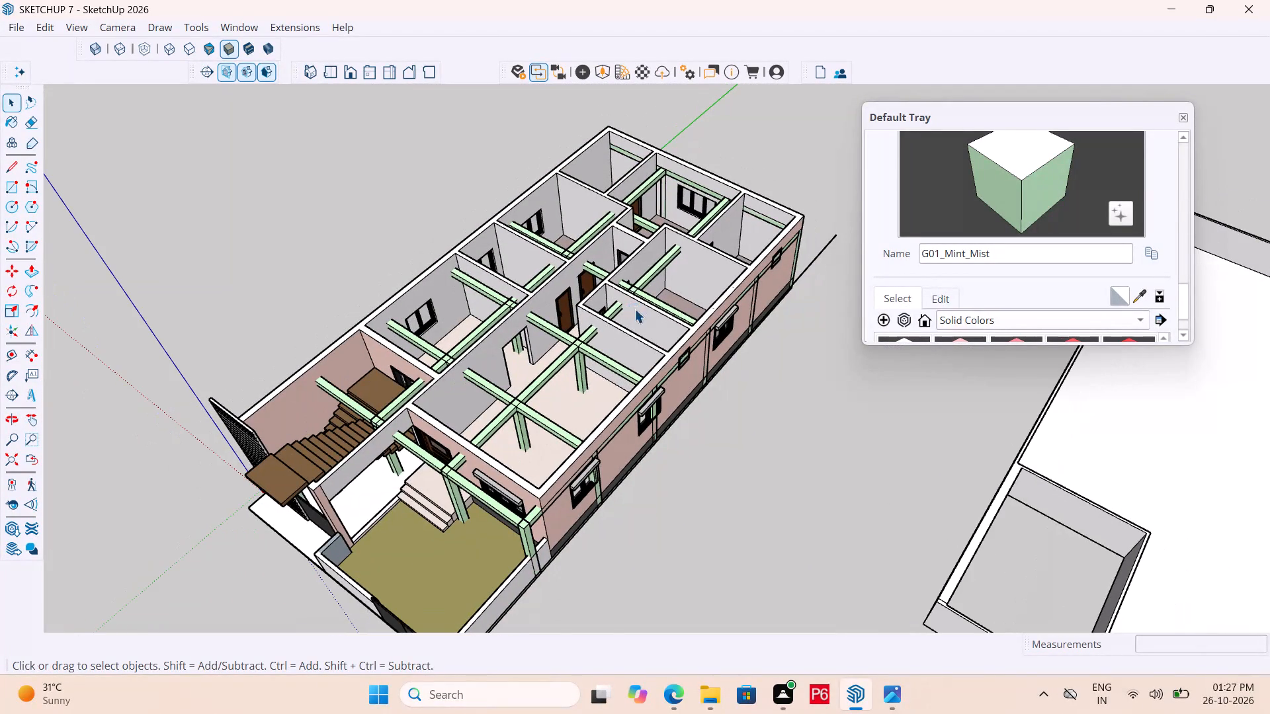
Move the column-and-beam frame about 65 feet off the house onto the open ground beyond the staircase side, and save.
{"action": "scroll", "coordinate": [640, 301], "scroll_direction": "down", "scroll_amount": 3}
{"action": "left_click", "coordinate": [552, 374]}
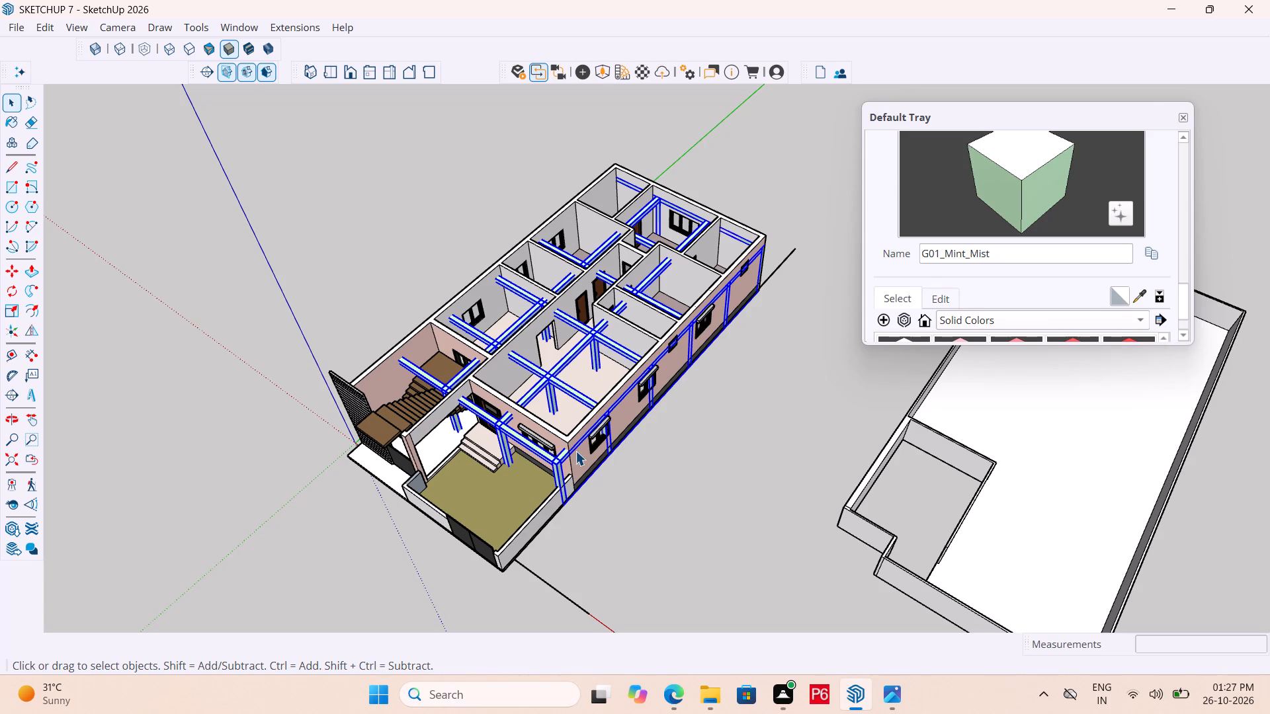
{"action": "key", "text": "m"}
{"action": "left_click", "coordinate": [566, 511]}
{"action": "left_click", "coordinate": [150, 411]}
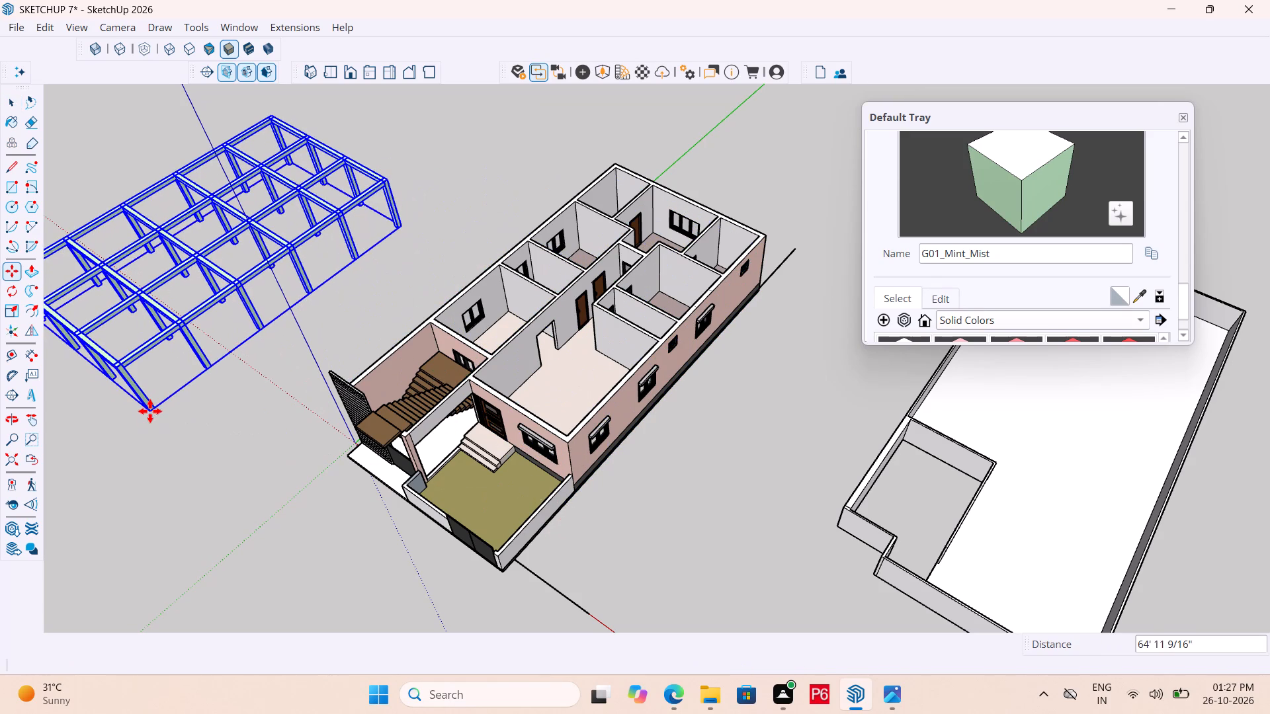
{"action": "key", "text": "space"}
{"action": "key", "text": "ctrl+s"}
{"action": "key", "text": "ctrl+s"}
{"action": "key", "text": "ctrl+s"}
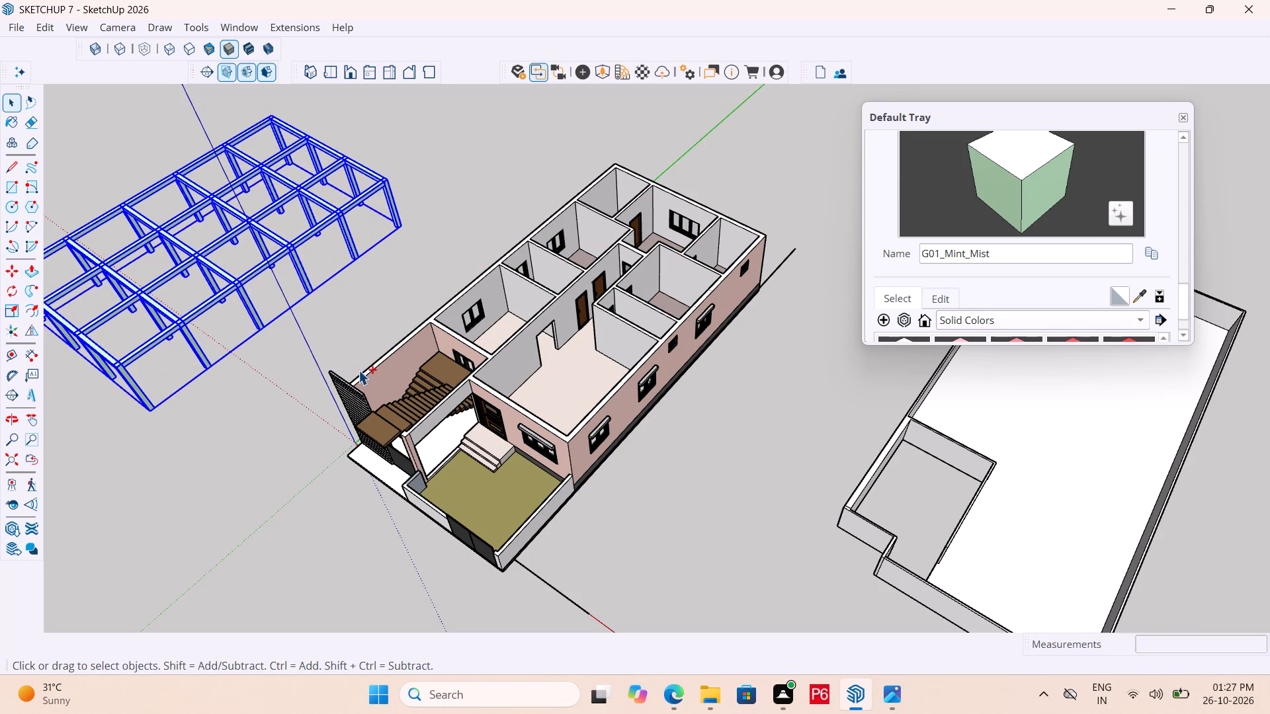
{"action": "key", "text": "ctrl+s"}
{"action": "key", "text": "ctrl+s"}
{"action": "middle_click_drag", "start_coordinate": [420, 429], "coordinate": [511, 321]}
{"action": "key", "text": "space"}
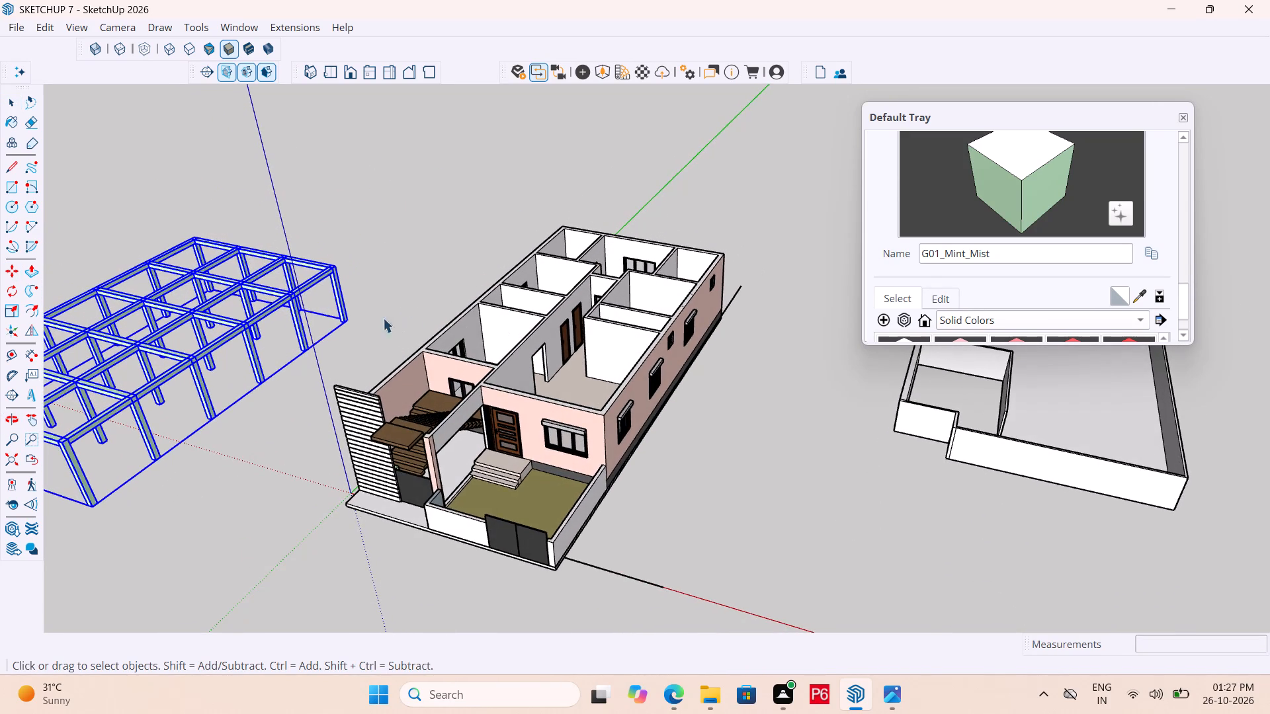
Select the separate low-walled group standing on the open ground beside the house's long window wall.
{"action": "scroll", "coordinate": [222, 317], "scroll_direction": "down", "scroll_amount": 4}
{"action": "left_click", "coordinate": [813, 422]}
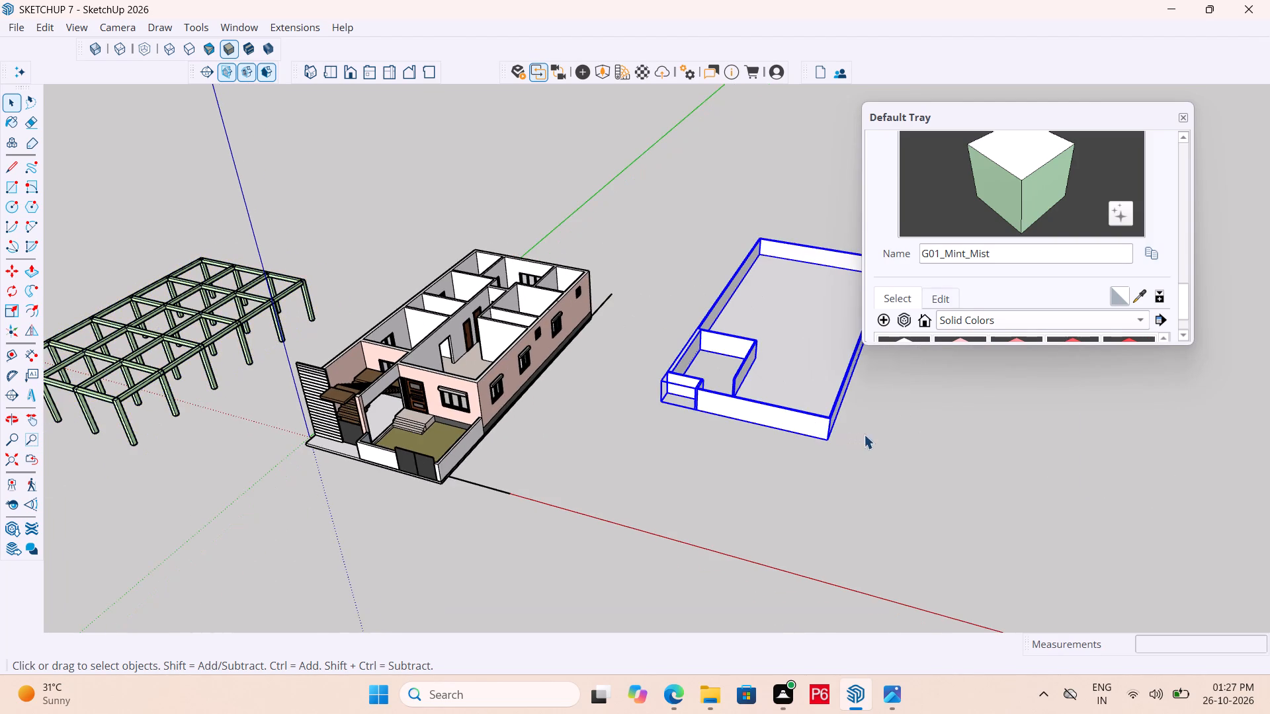
{"action": "middle_click_drag", "start_coordinate": [852, 434], "coordinate": [659, 408]}
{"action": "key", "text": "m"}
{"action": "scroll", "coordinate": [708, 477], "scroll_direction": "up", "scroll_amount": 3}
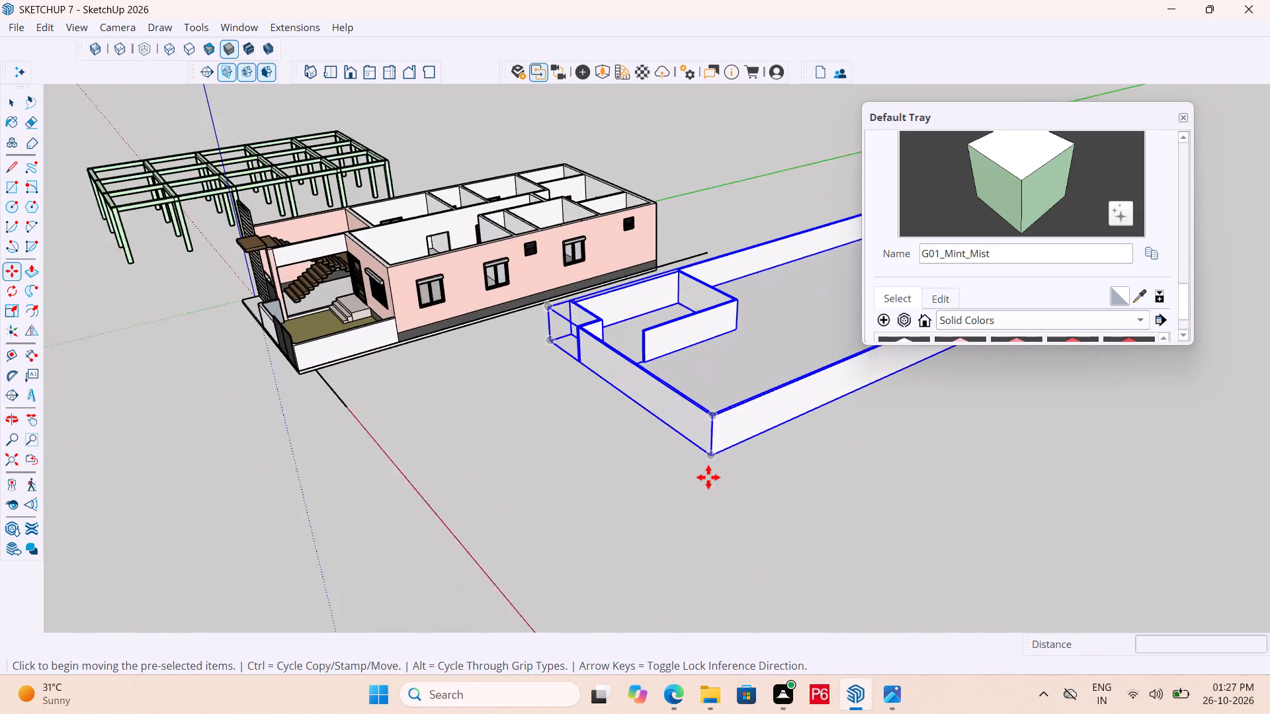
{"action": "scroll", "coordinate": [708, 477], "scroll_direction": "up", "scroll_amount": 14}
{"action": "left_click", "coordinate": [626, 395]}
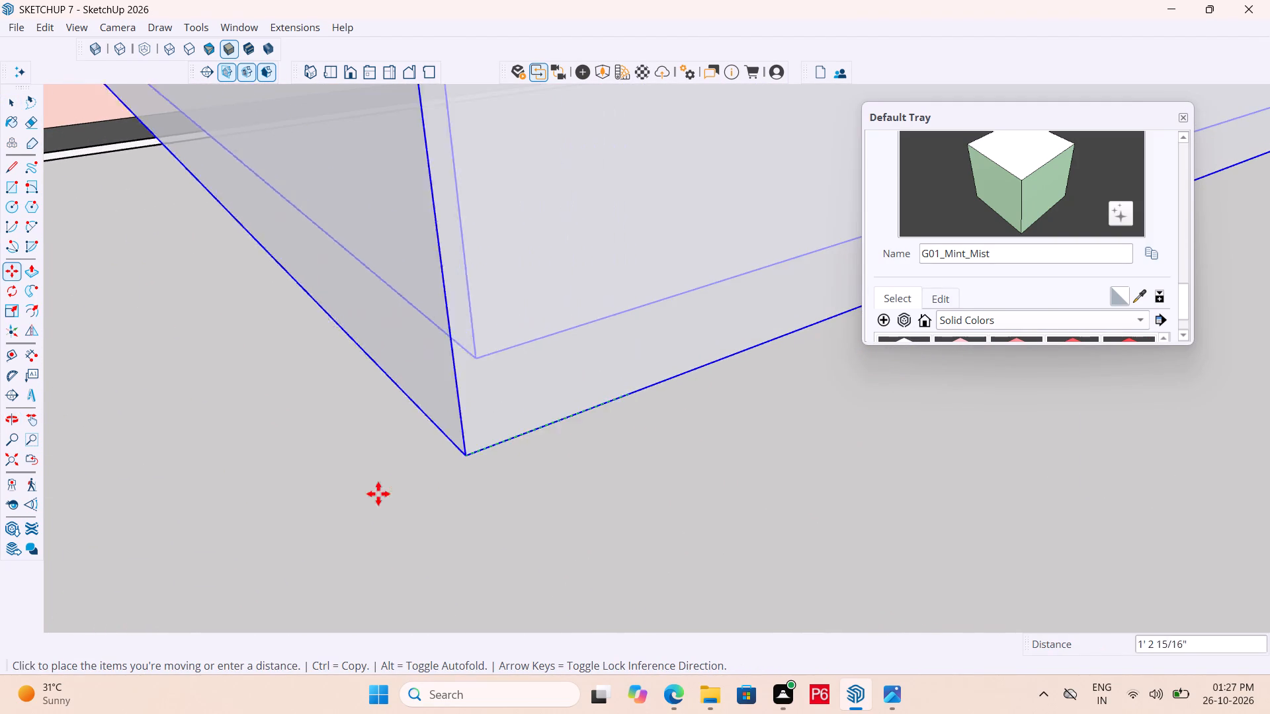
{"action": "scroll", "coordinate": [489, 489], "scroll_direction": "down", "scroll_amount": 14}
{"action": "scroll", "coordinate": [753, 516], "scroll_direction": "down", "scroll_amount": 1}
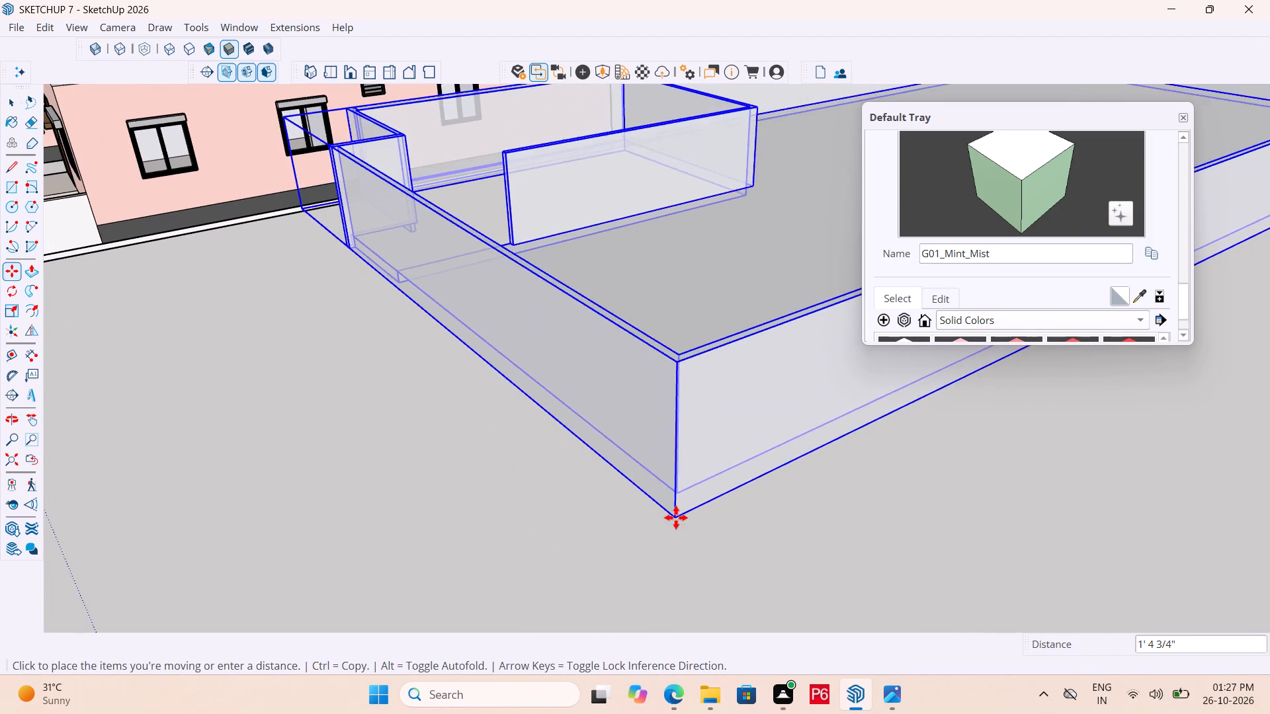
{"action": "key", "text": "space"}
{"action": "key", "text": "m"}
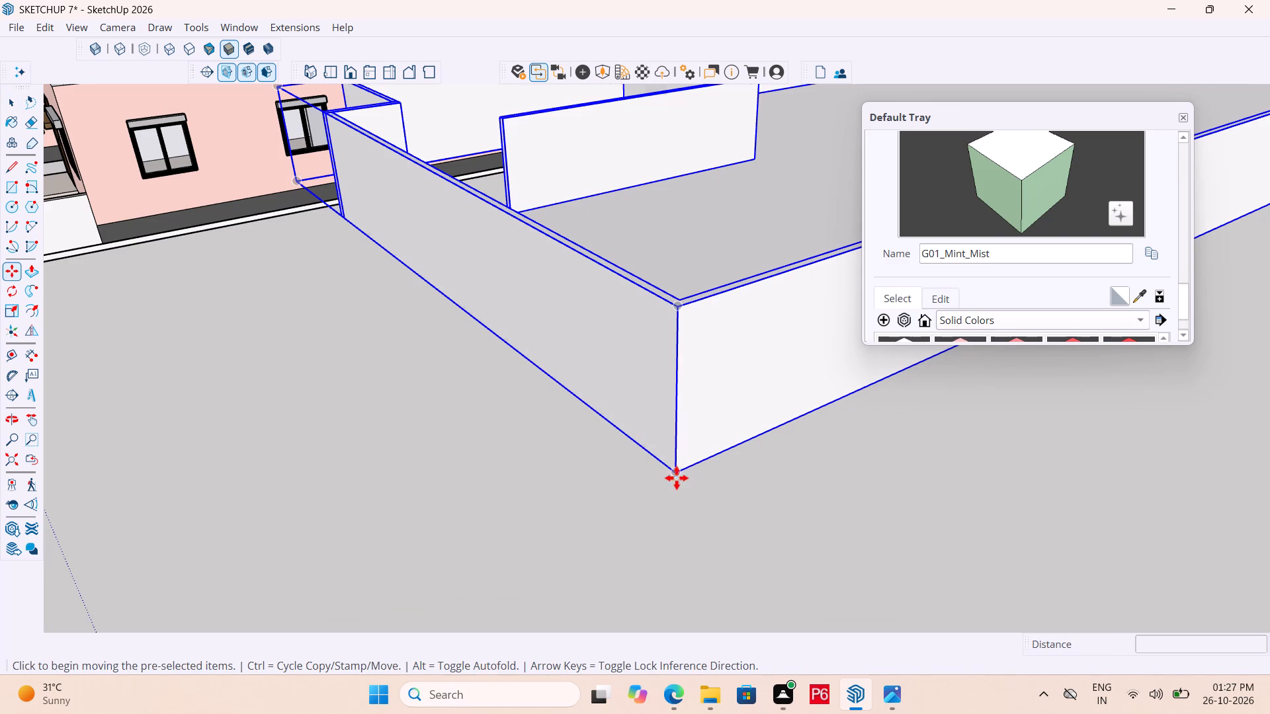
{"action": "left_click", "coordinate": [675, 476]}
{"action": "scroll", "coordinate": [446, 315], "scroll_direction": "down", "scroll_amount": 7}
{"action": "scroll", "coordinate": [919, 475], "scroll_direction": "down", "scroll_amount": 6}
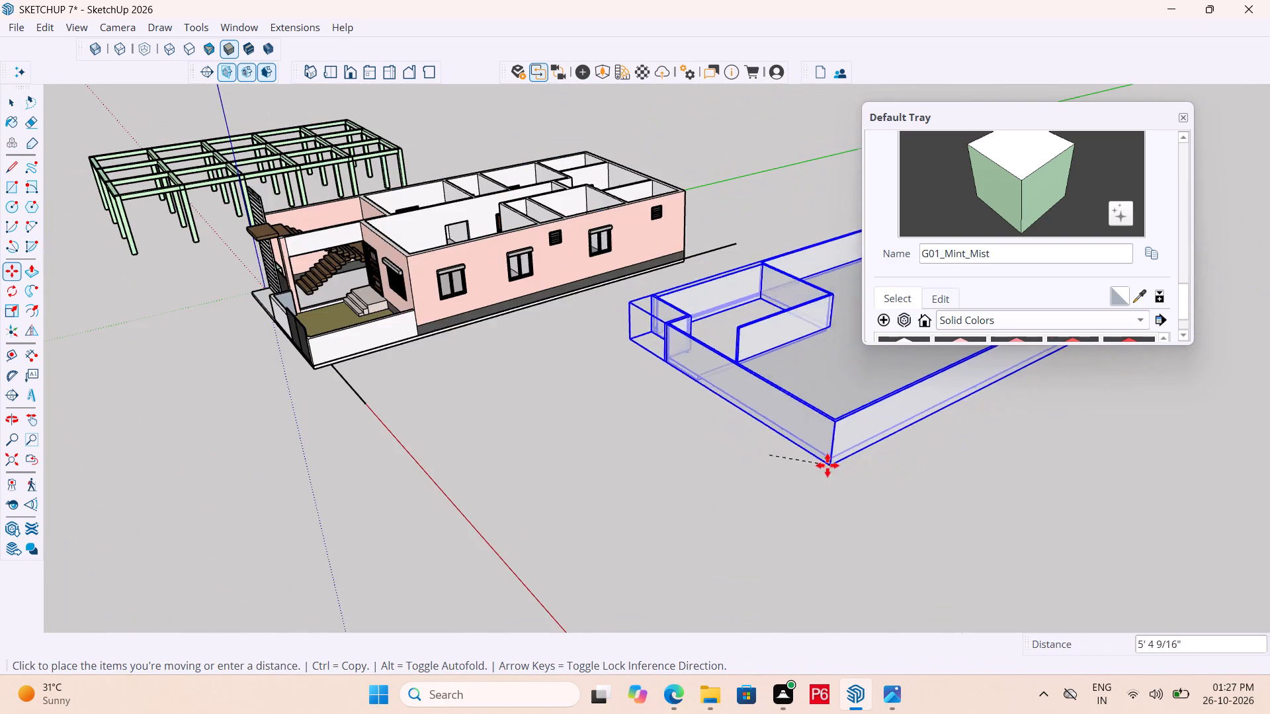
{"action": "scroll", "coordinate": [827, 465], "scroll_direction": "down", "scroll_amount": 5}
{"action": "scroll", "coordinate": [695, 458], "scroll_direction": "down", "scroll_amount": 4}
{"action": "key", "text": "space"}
Move the low-walled group onto the house as its roof, its base corner on the rear top wall corner of the window side, and save.
{"action": "middle_click_drag", "start_coordinate": [1004, 454], "coordinate": [710, 450]}
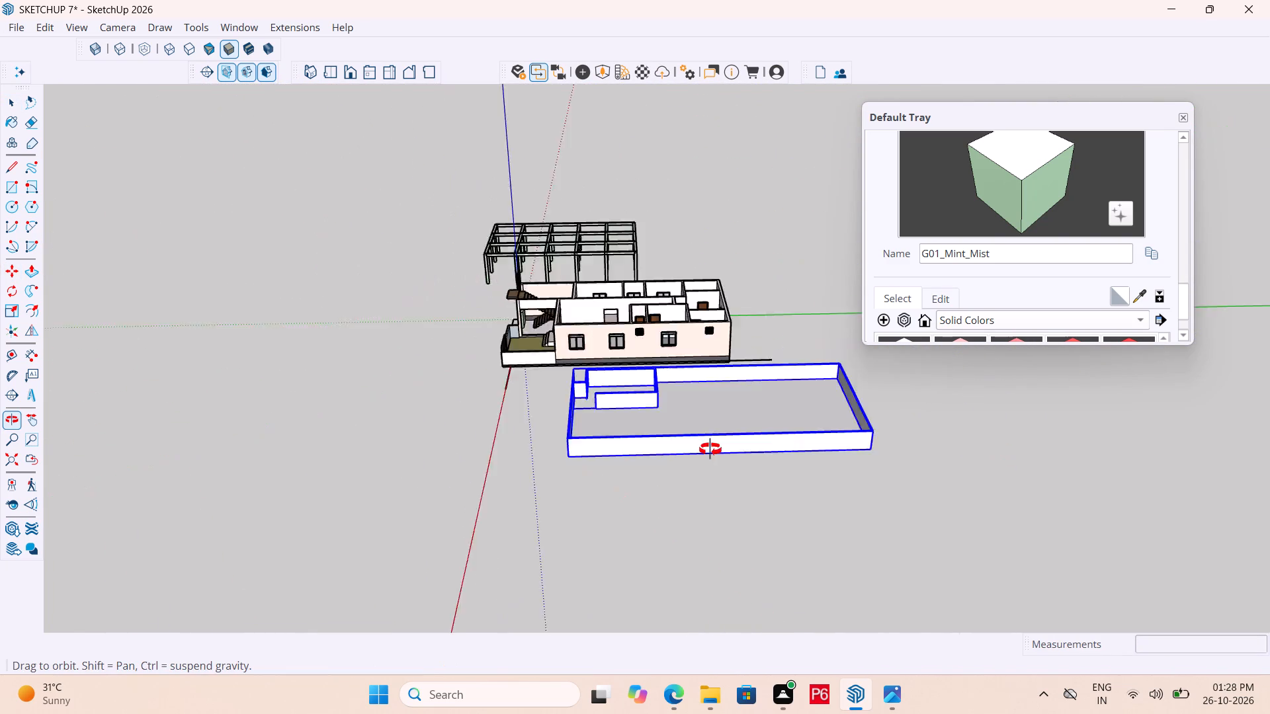
{"action": "middle_click_drag", "start_coordinate": [710, 450], "coordinate": [421, 441]}
{"action": "scroll", "coordinate": [513, 475], "scroll_direction": "up", "scroll_amount": 12}
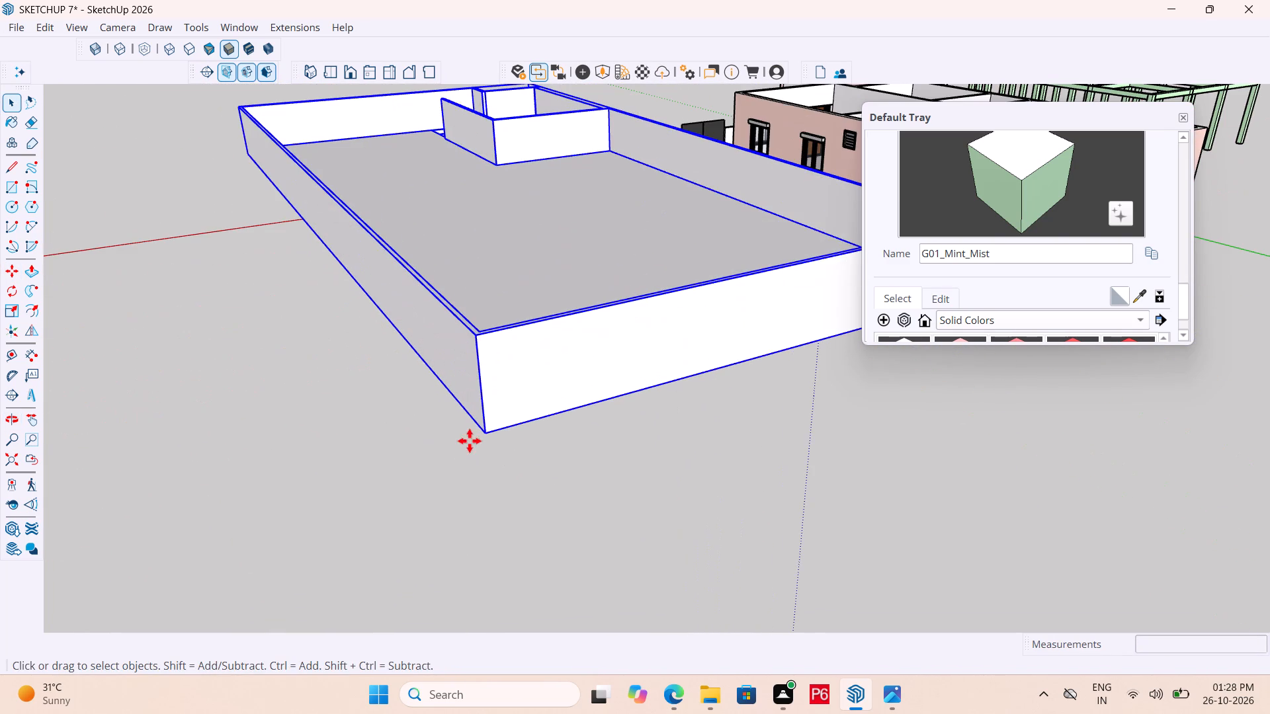
{"action": "key", "text": "m"}
{"action": "left_click", "coordinate": [486, 438]}
{"action": "scroll", "coordinate": [567, 452], "scroll_direction": "down", "scroll_amount": 11}
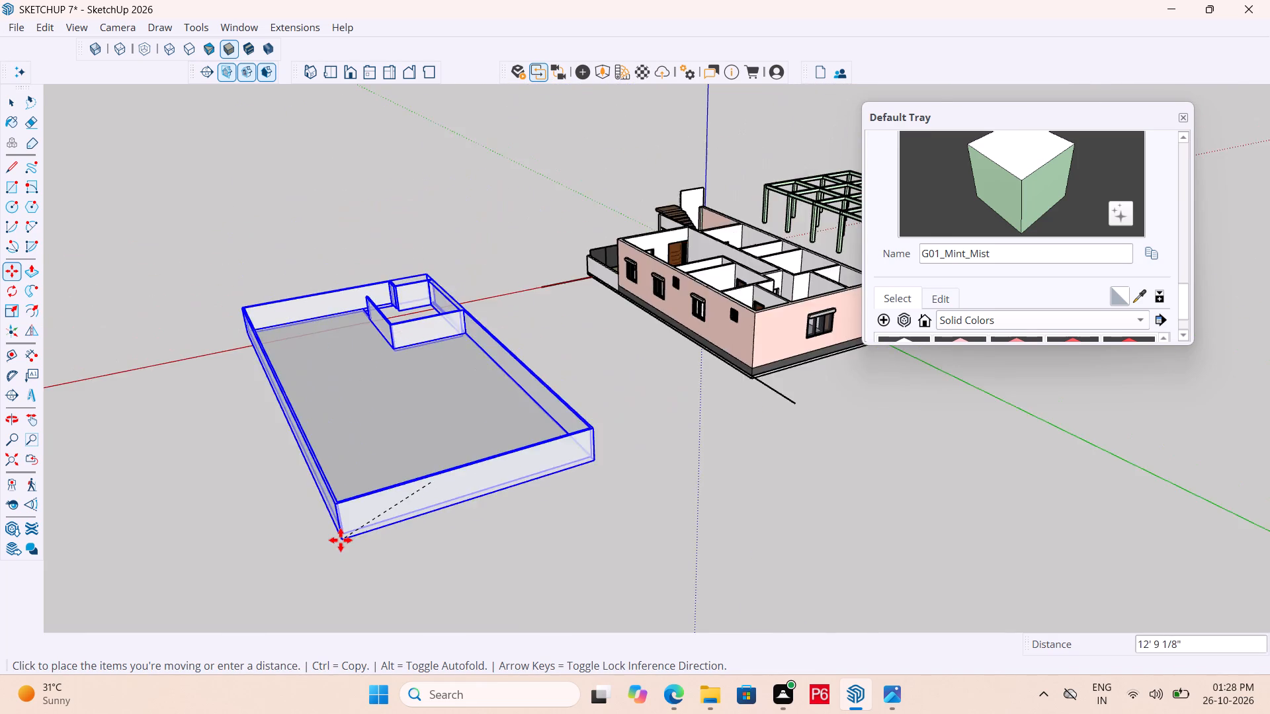
{"action": "scroll", "coordinate": [341, 540], "scroll_direction": "down", "scroll_amount": 6}
{"action": "scroll", "coordinate": [656, 365], "scroll_direction": "up", "scroll_amount": 15}
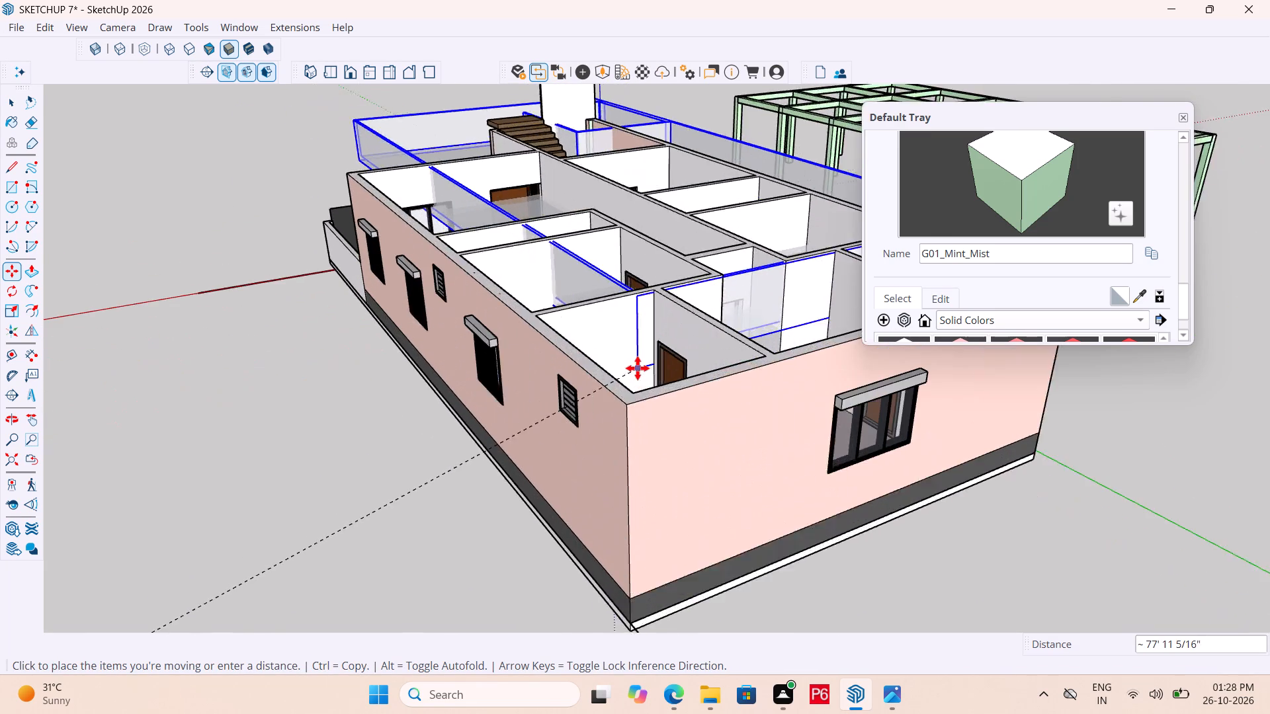
{"action": "left_click", "coordinate": [624, 412]}
{"action": "scroll", "coordinate": [642, 442], "scroll_direction": "down", "scroll_amount": 6}
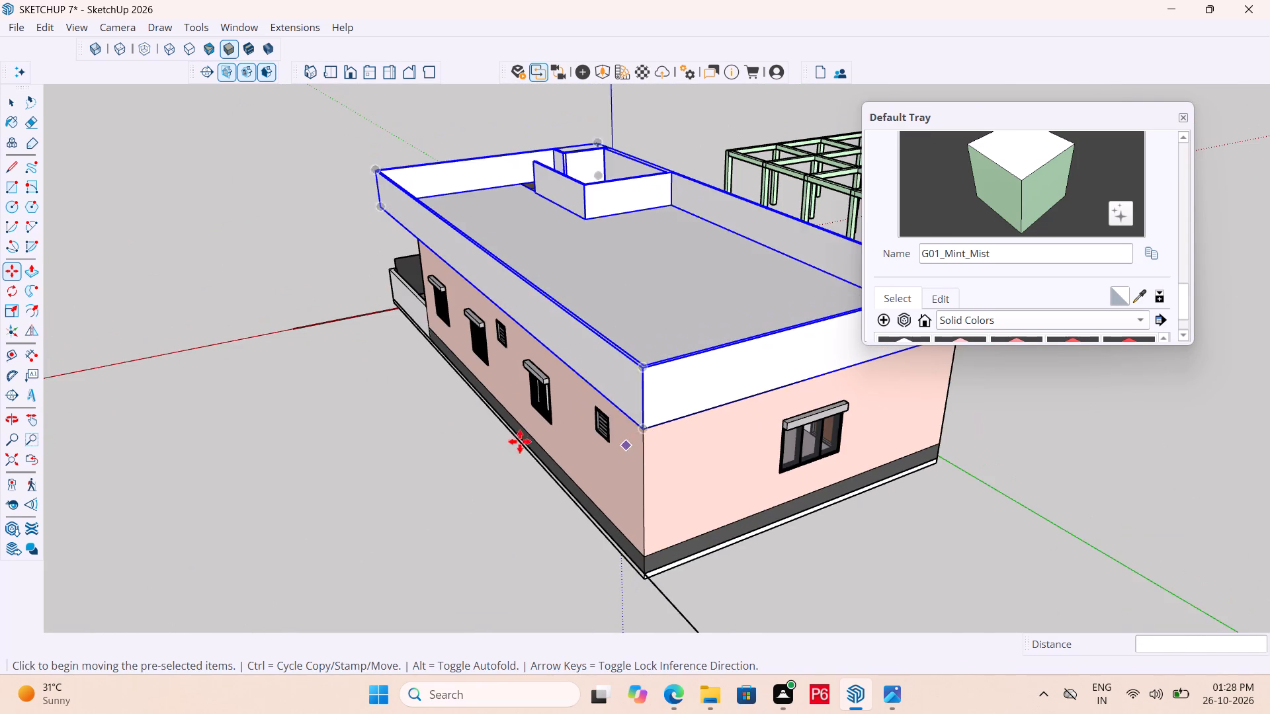
{"action": "scroll", "coordinate": [445, 440], "scroll_direction": "down", "scroll_amount": 7}
{"action": "middle_click_drag", "start_coordinate": [420, 443], "coordinate": [976, 427]}
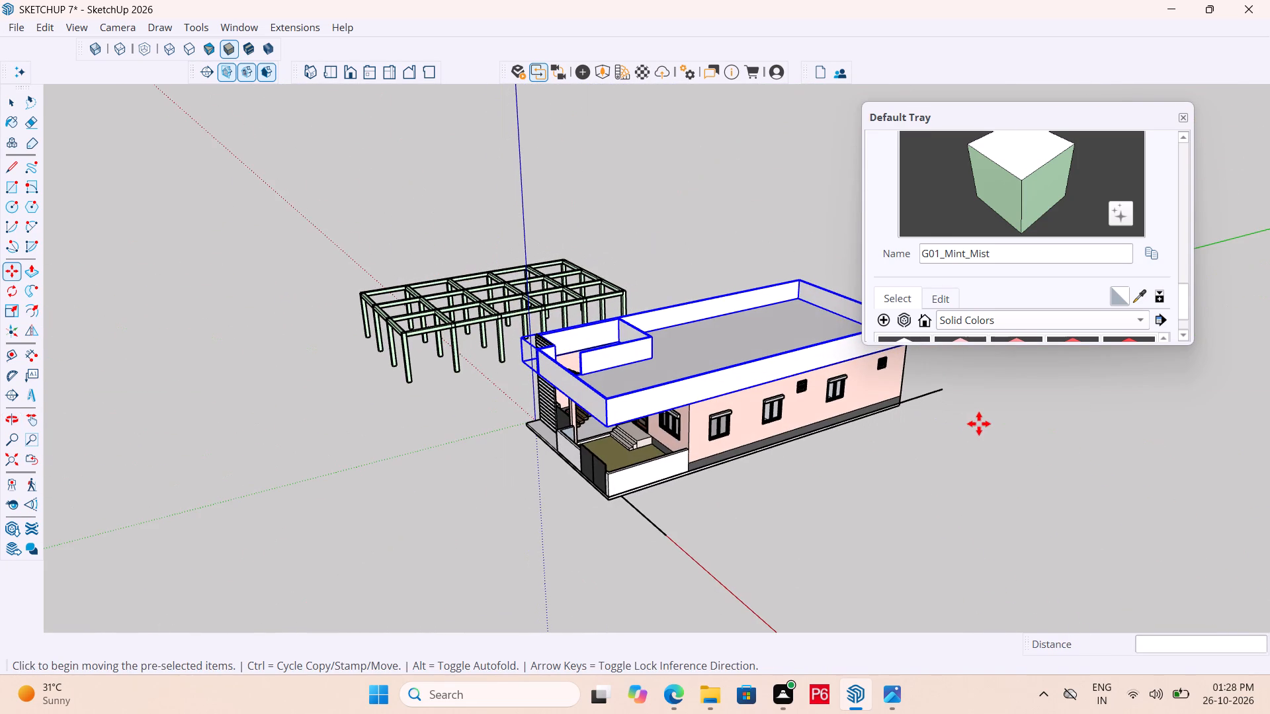
{"action": "key", "text": "ctrl+s"}
{"action": "key", "text": "ctrl+s"}
{"action": "key", "text": "ctrl+s"}
{"action": "key", "text": "ctrl+s"}
{"action": "key", "text": "ctrl+s"}
{"action": "key", "text": "ctrl+s"}
{"action": "key", "text": "ctrl+s"}
{"action": "key", "text": "ctrl+s"}
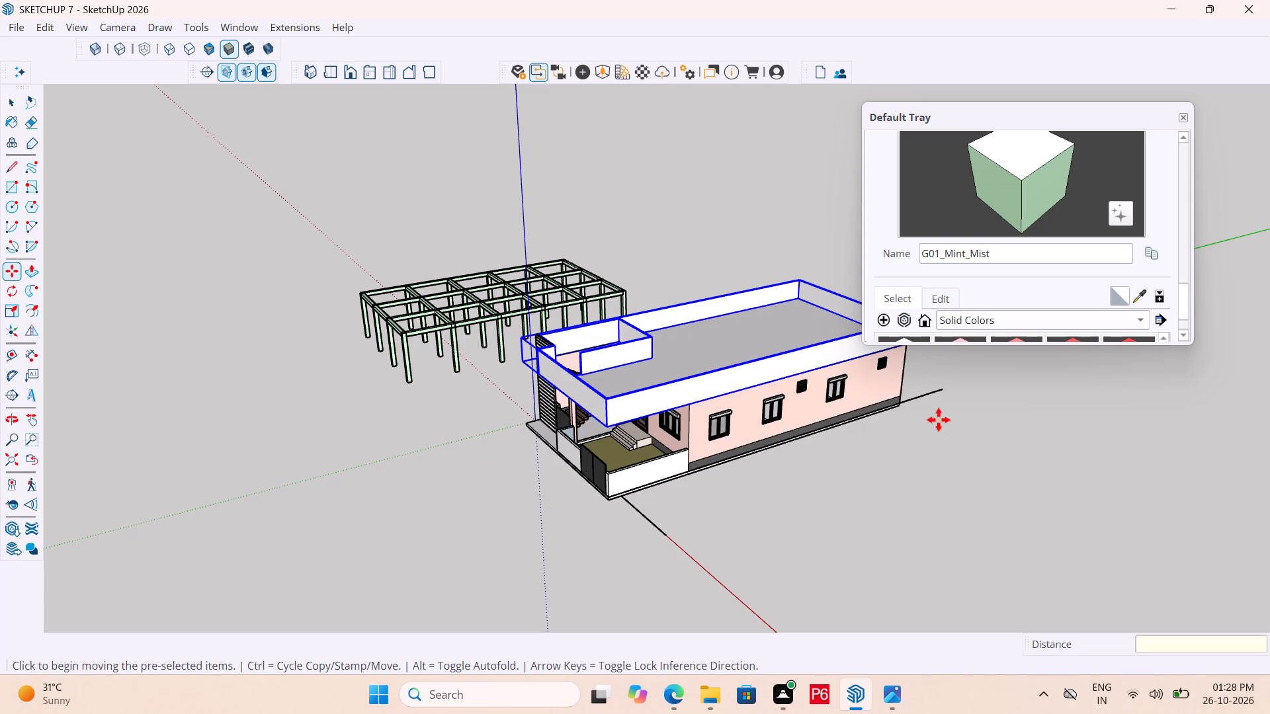
Erase the stray line extending past the house's rear base corner along the long window wall, and clear the selection.
{"action": "middle_click_drag", "start_coordinate": [935, 397], "coordinate": [734, 454]}
{"action": "scroll", "coordinate": [911, 488], "scroll_direction": "up", "scroll_amount": 10}
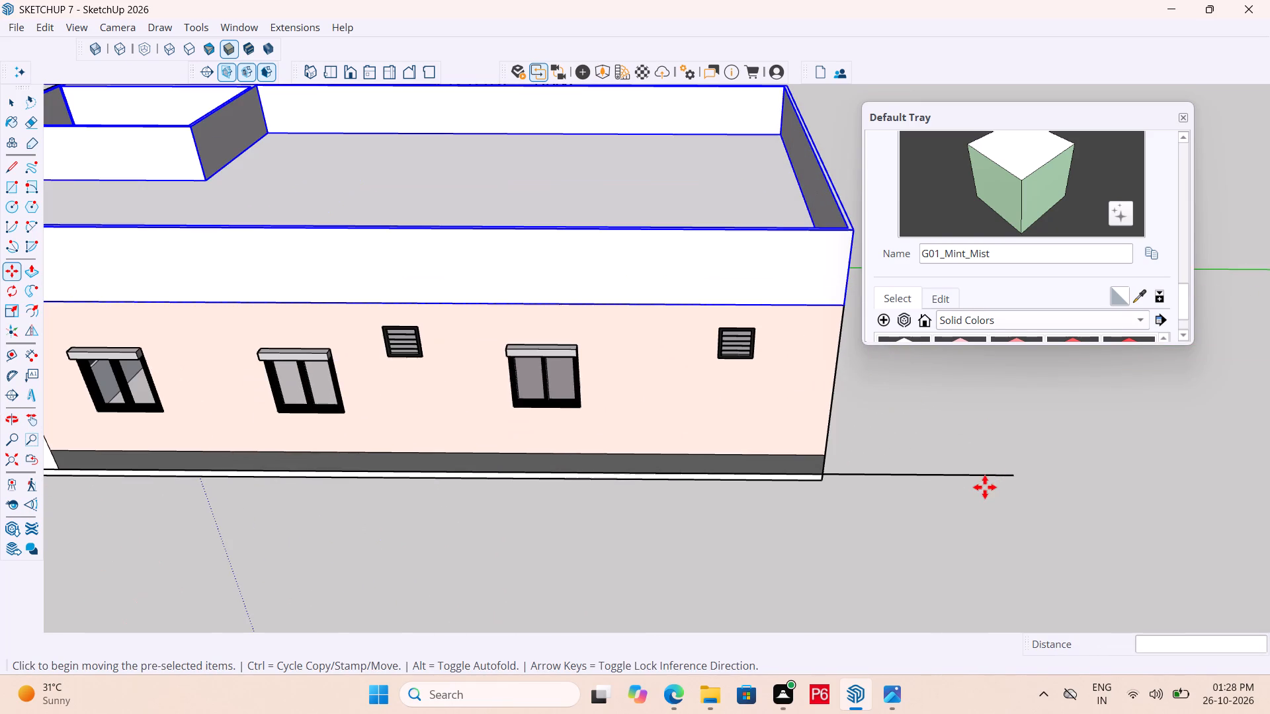
{"action": "key", "text": "e"}
{"action": "left_click", "coordinate": [989, 475]}
{"action": "scroll", "coordinate": [825, 481], "scroll_direction": "down", "scroll_amount": 13}
{"action": "middle_click_drag", "start_coordinate": [595, 502], "coordinate": [813, 493]}
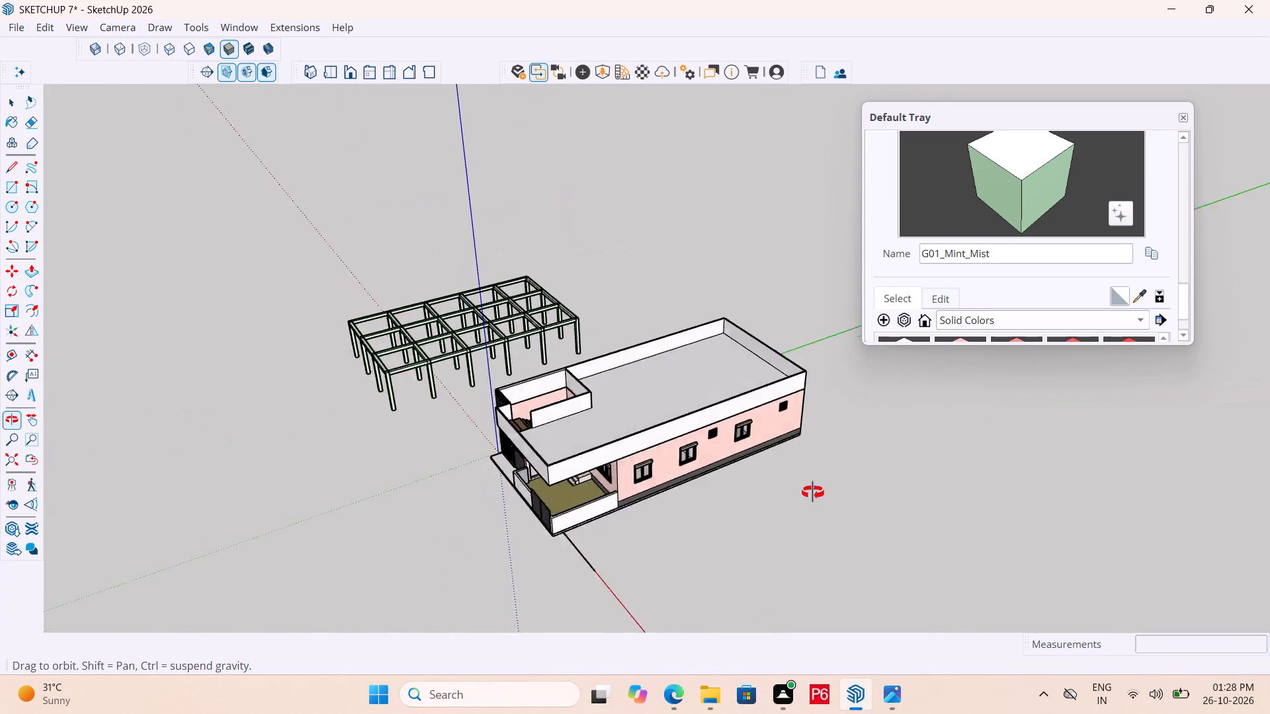
{"action": "middle_click_drag", "start_coordinate": [813, 493], "coordinate": [984, 488]}
{"action": "key", "text": "space"}
{"action": "left_click", "coordinate": [929, 475]}
Move the column-and-beam frame about 65 feet back into the house, its outer base corner on the rear wall corner above the plinth, and save.
{"action": "middle_click_drag", "start_coordinate": [711, 454], "coordinate": [731, 377]}
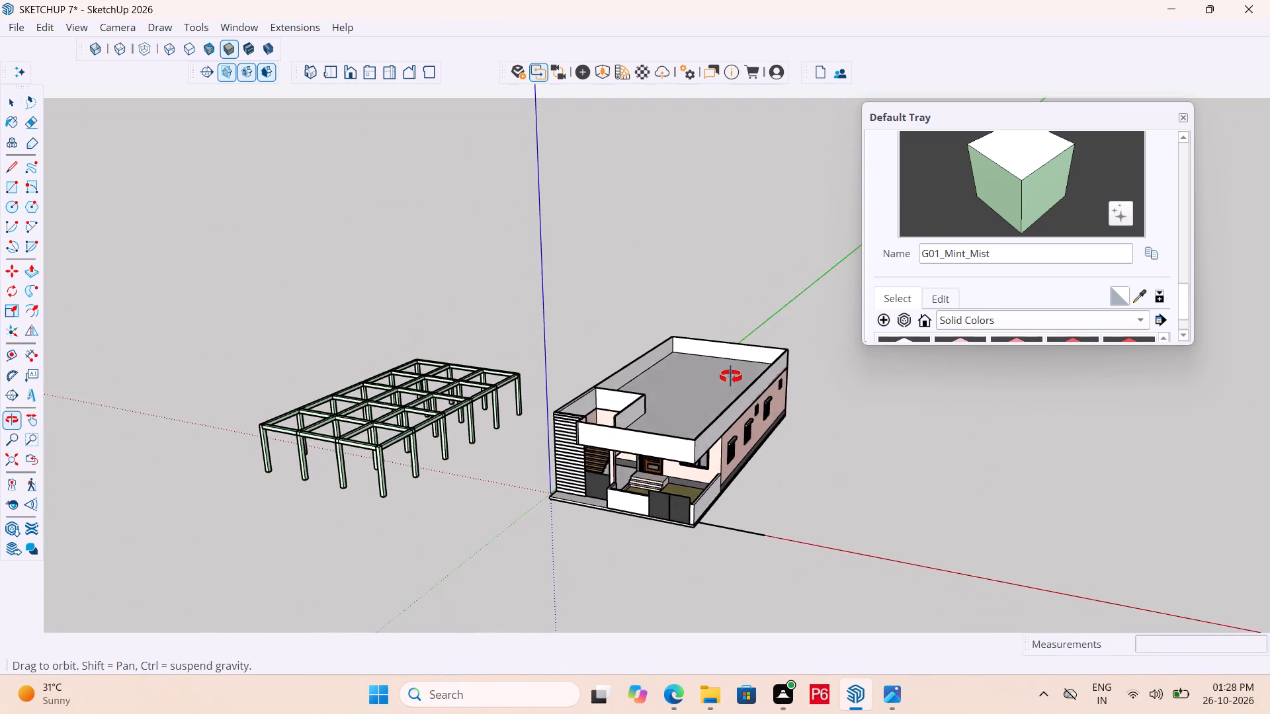
{"action": "middle_click_drag", "start_coordinate": [731, 377], "coordinate": [630, 387]}
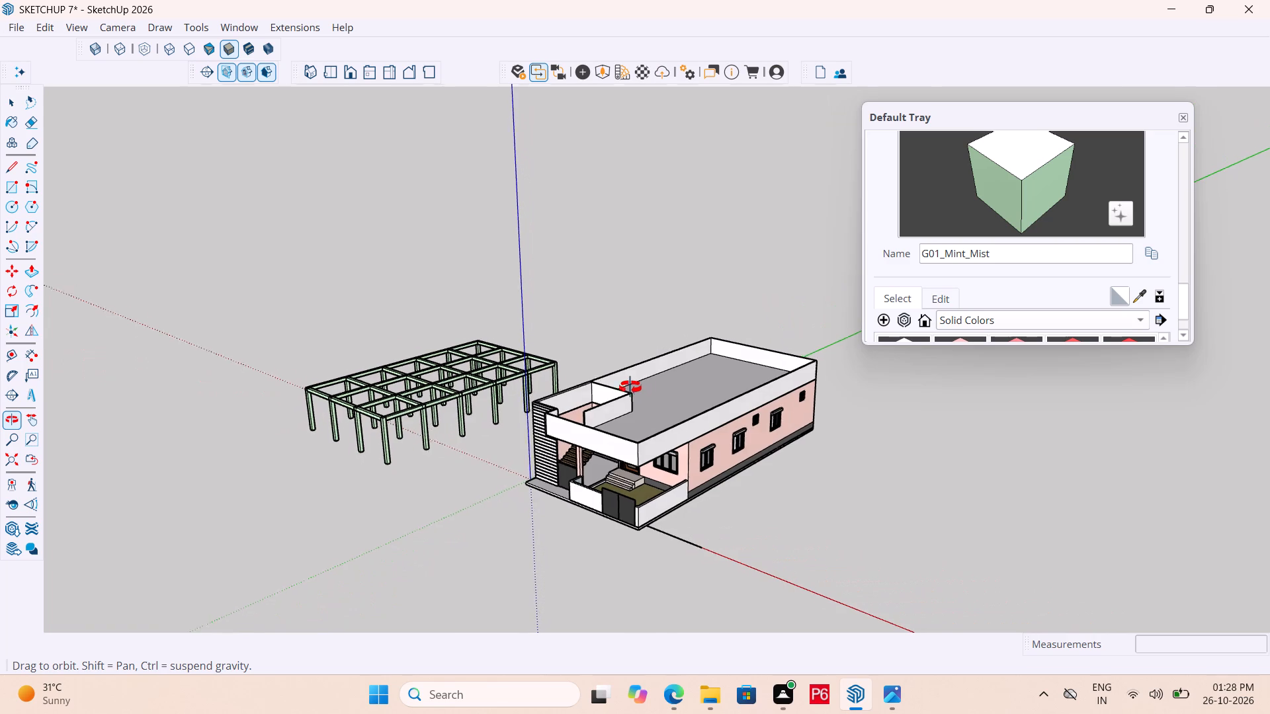
{"action": "middle_click_drag", "start_coordinate": [630, 387], "coordinate": [460, 411]}
{"action": "left_click", "coordinate": [537, 348]}
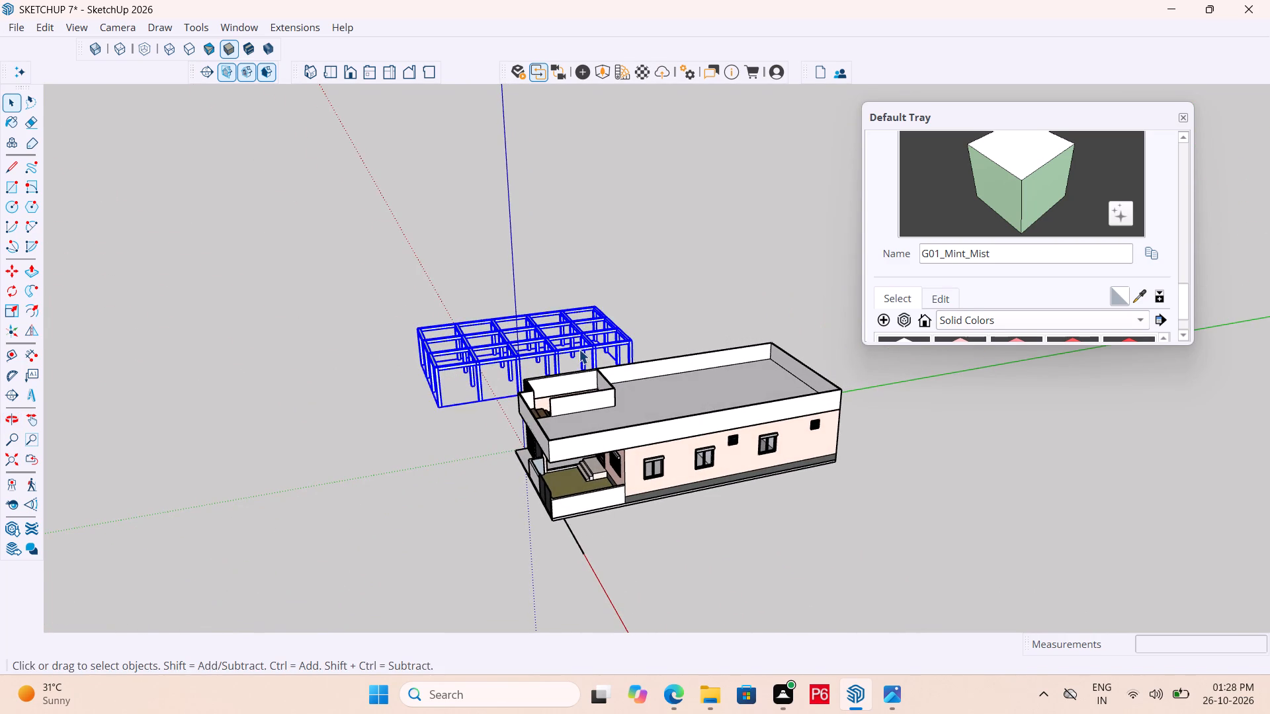
{"action": "middle_click_drag", "start_coordinate": [810, 365], "coordinate": [479, 370]}
{"action": "scroll", "coordinate": [884, 370], "scroll_direction": "up", "scroll_amount": 4}
{"action": "scroll", "coordinate": [819, 367], "scroll_direction": "up", "scroll_amount": 5}
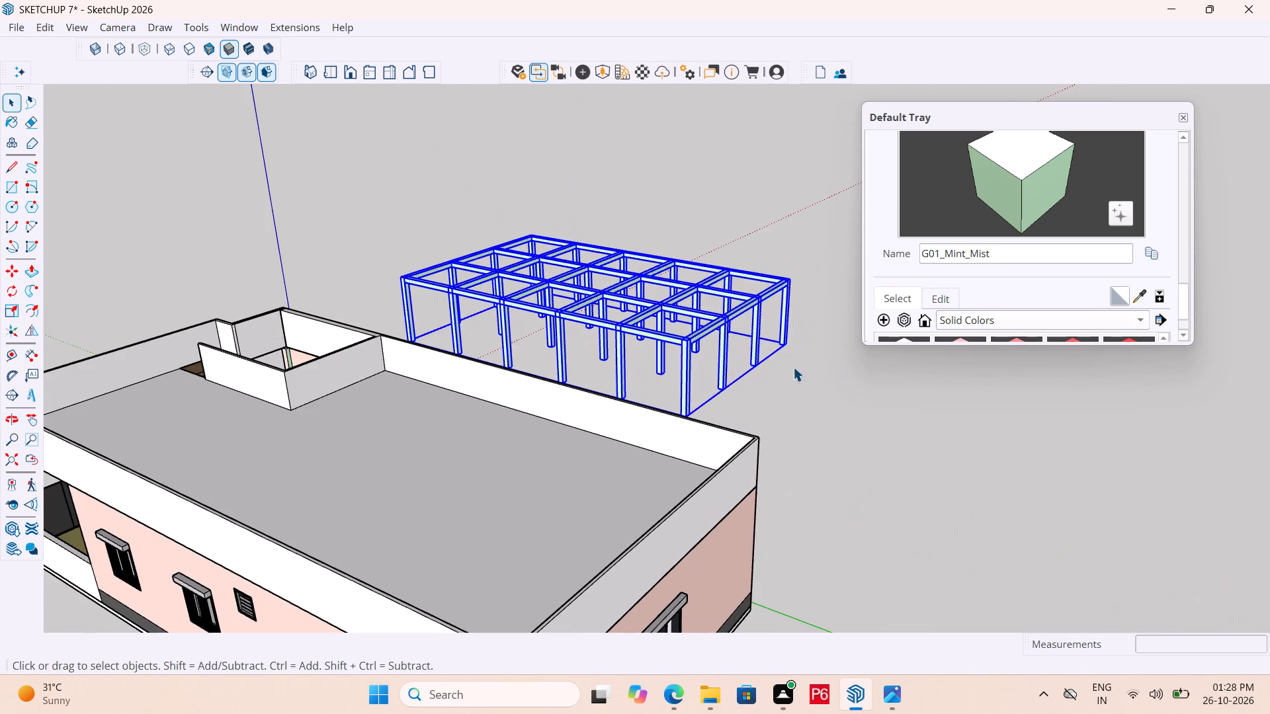
{"action": "middle_click_drag", "start_coordinate": [747, 381], "coordinate": [698, 412]}
{"action": "key", "text": "m"}
{"action": "scroll", "coordinate": [704, 407], "scroll_direction": "up", "scroll_amount": 8}
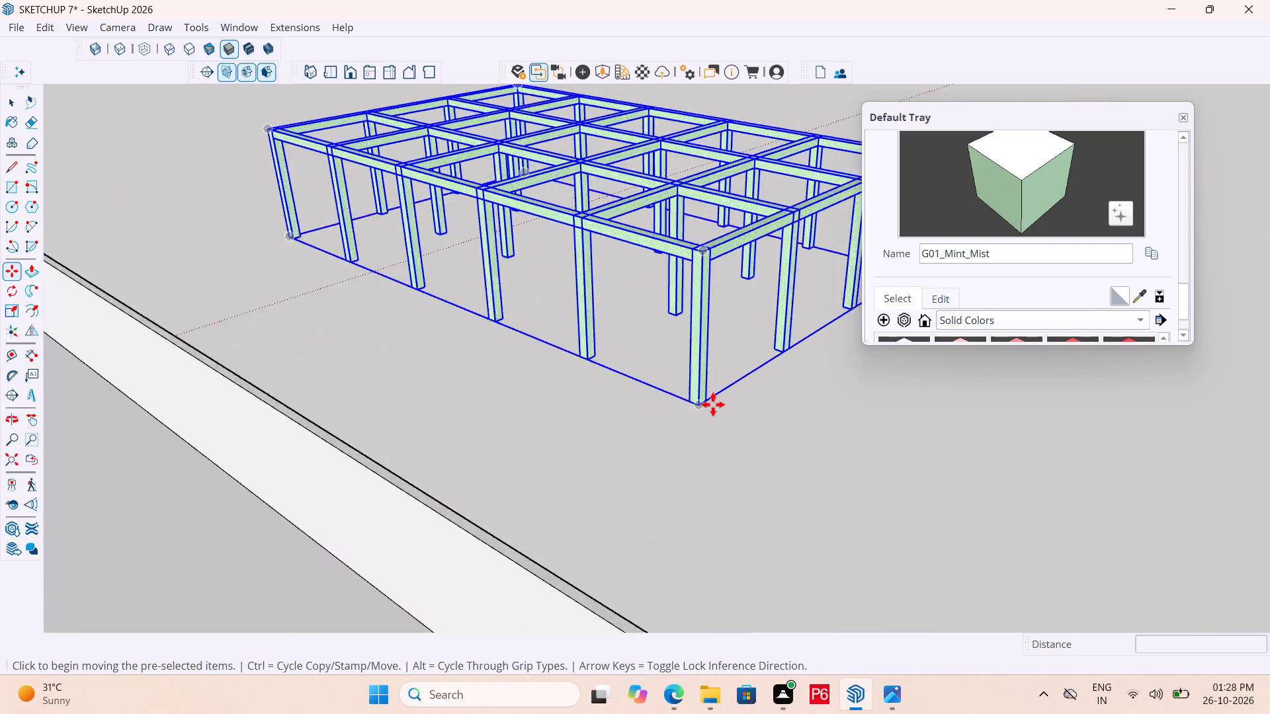
{"action": "scroll", "coordinate": [713, 405], "scroll_direction": "up", "scroll_amount": 9}
{"action": "left_click", "coordinate": [690, 392]}
{"action": "scroll", "coordinate": [748, 333], "scroll_direction": "down", "scroll_amount": 8}
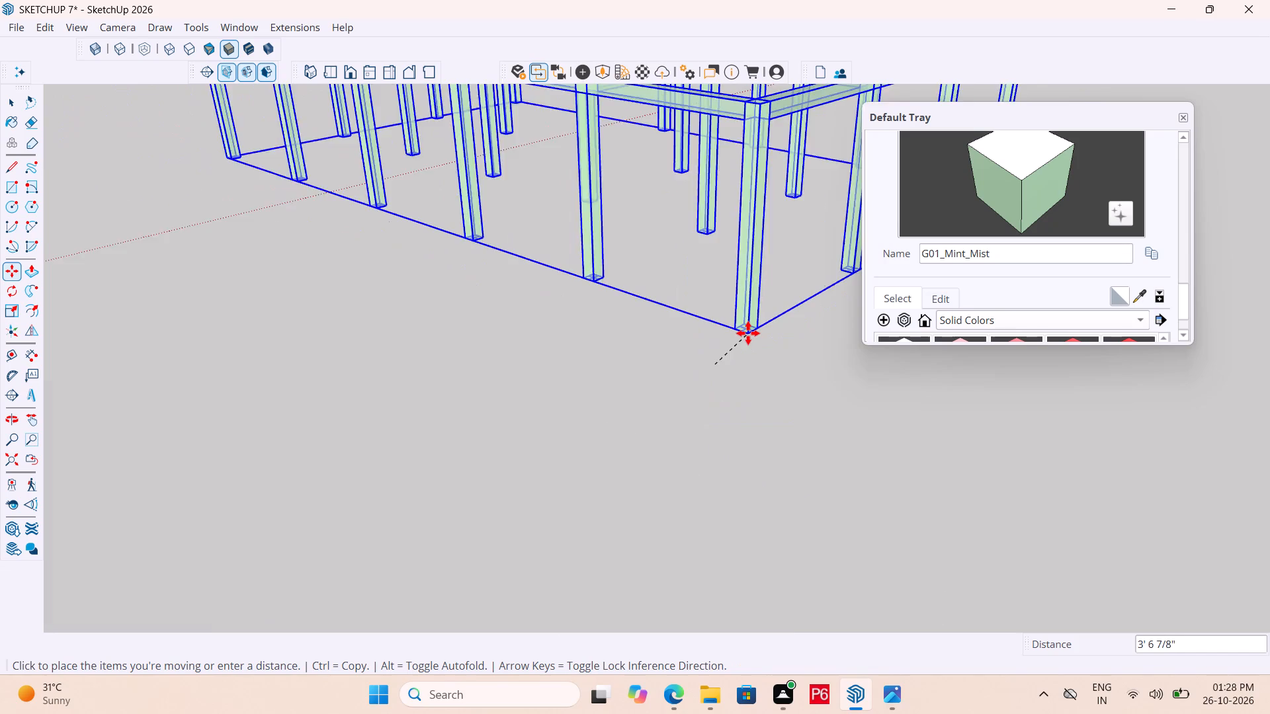
{"action": "scroll", "coordinate": [748, 333], "scroll_direction": "down", "scroll_amount": 16}
{"action": "scroll", "coordinate": [729, 475], "scroll_direction": "up", "scroll_amount": 12}
{"action": "scroll", "coordinate": [635, 477], "scroll_direction": "up", "scroll_amount": 1}
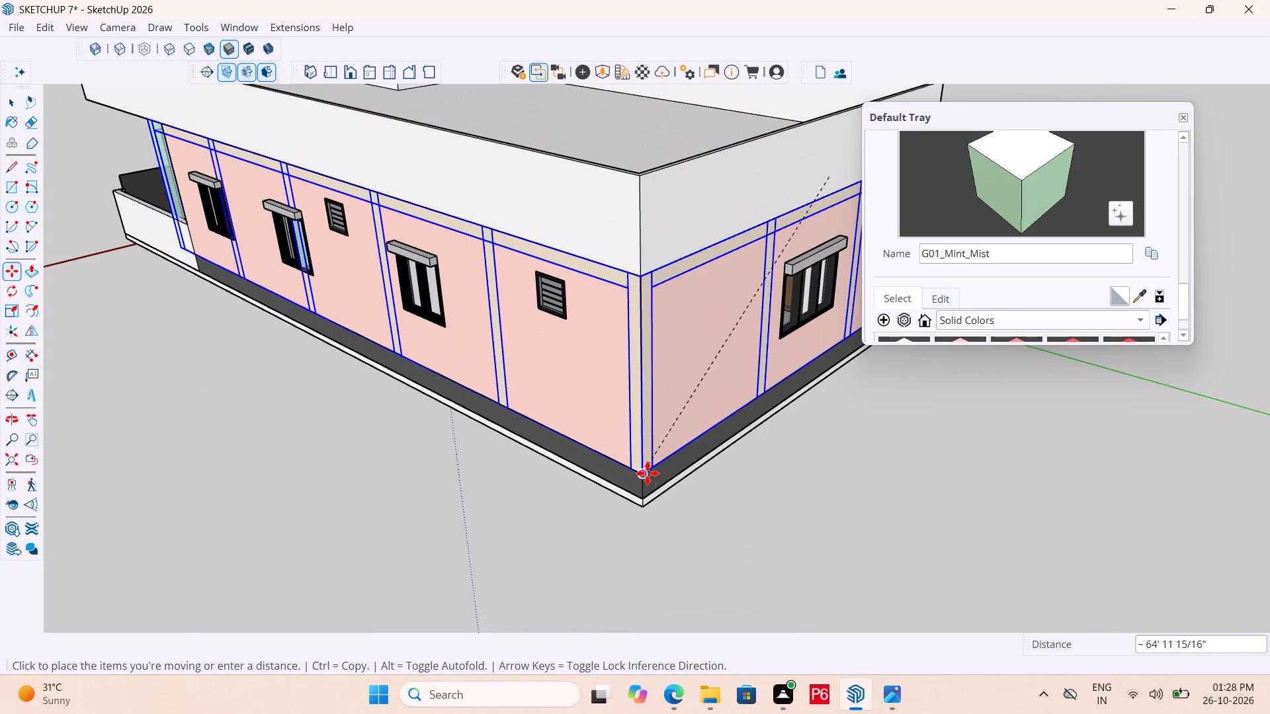
{"action": "left_click", "coordinate": [648, 473]}
{"action": "scroll", "coordinate": [538, 480], "scroll_direction": "down", "scroll_amount": 4}
{"action": "middle_click_drag", "start_coordinate": [538, 480], "coordinate": [589, 473]}
{"action": "middle_click_drag", "start_coordinate": [638, 473], "coordinate": [1051, 413]}
{"action": "key", "text": "ctrl+s"}
{"action": "key", "text": "ctrl+s"}
{"action": "key", "text": "ctrl+s"}
{"action": "key", "text": "ctrl+s"}
{"action": "key", "text": "ctrl+s"}
Examine from the front, both long sides and above how the columns and beams sit against the house walls and roof.
{"action": "middle_click_drag", "start_coordinate": [709, 433], "coordinate": [812, 461]}
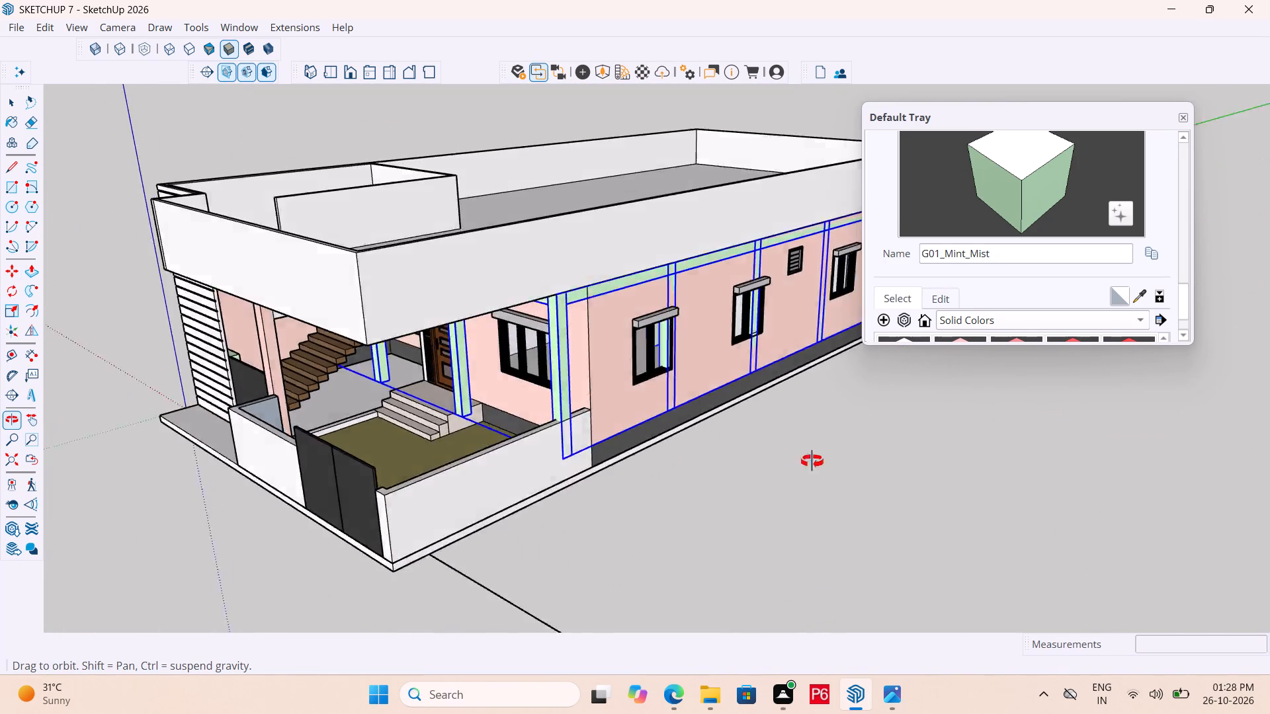
{"action": "middle_click_drag", "start_coordinate": [812, 461], "coordinate": [1083, 447]}
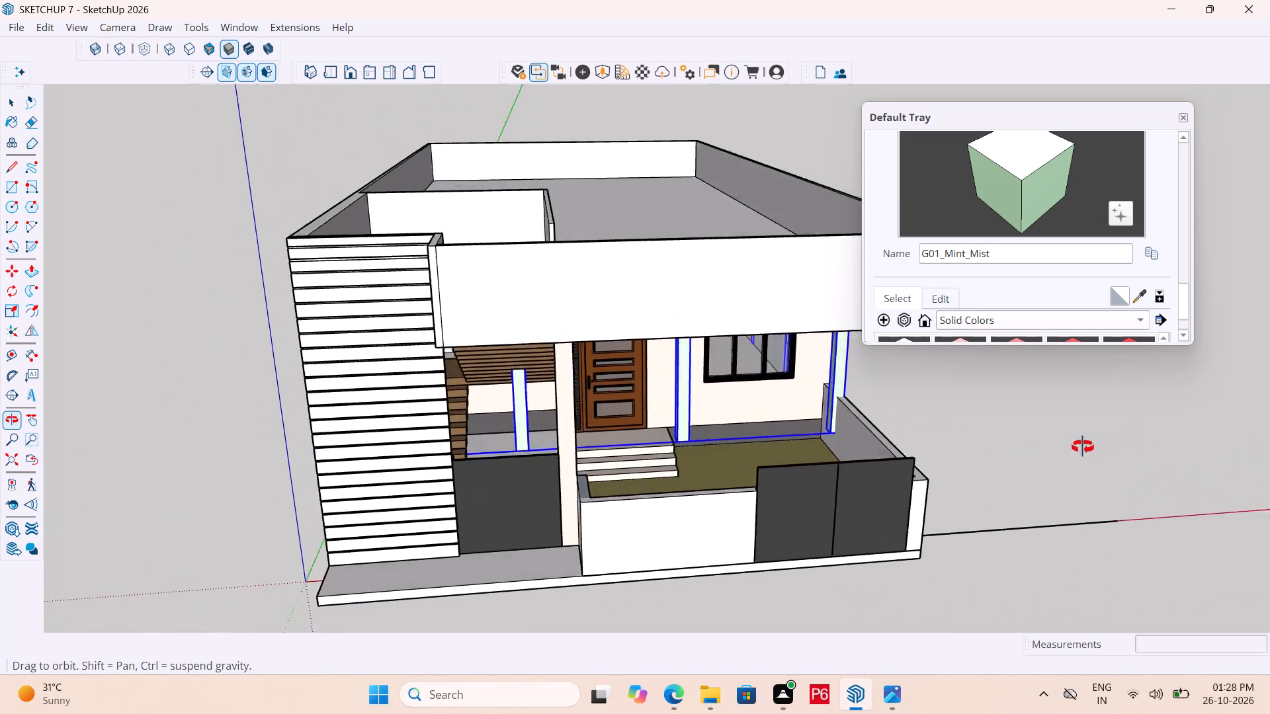
{"action": "middle_click_drag", "start_coordinate": [1083, 447], "coordinate": [734, 365]}
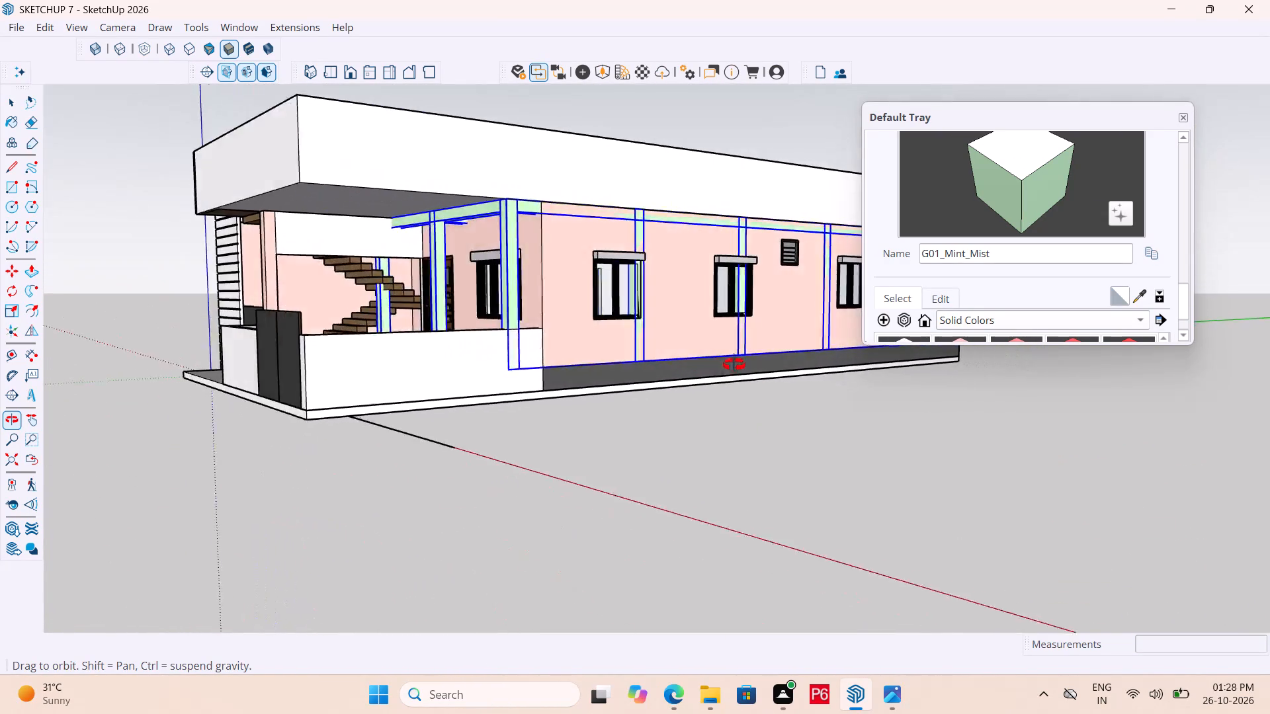
{"action": "middle_click_drag", "start_coordinate": [734, 365], "coordinate": [1257, 438]}
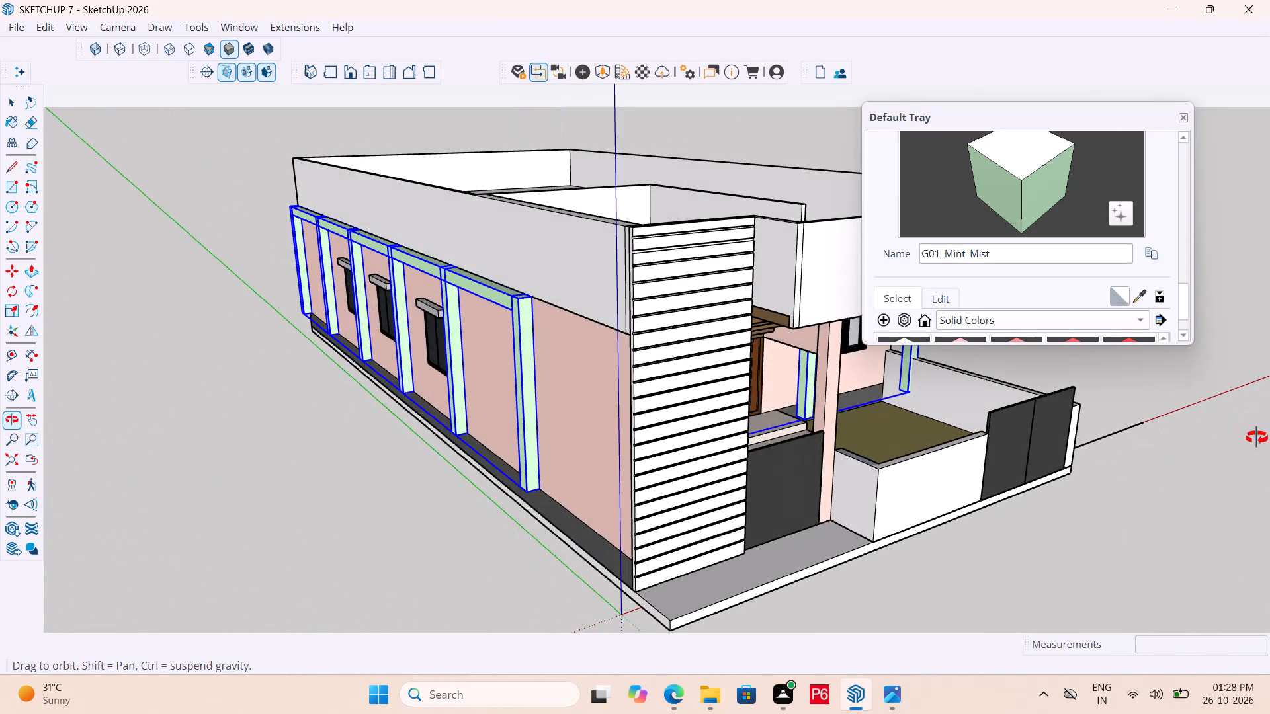
{"action": "middle_click_drag", "start_coordinate": [1257, 438], "coordinate": [461, 459]}
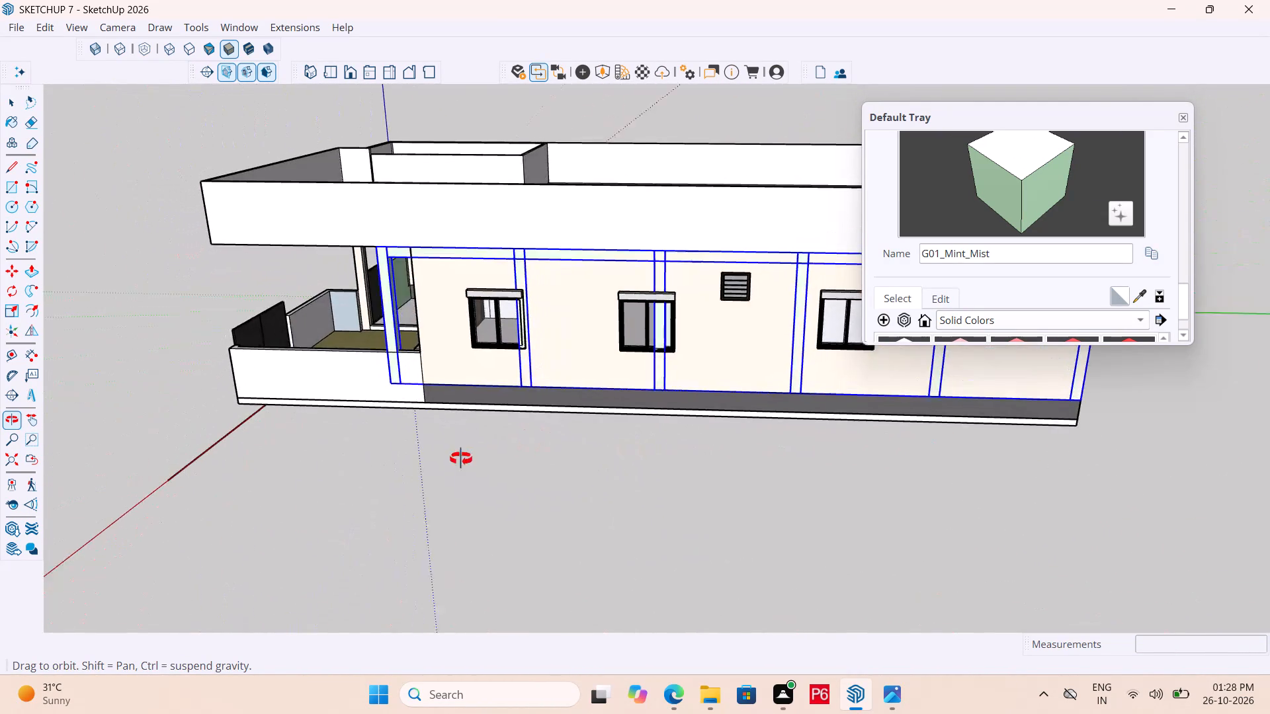
{"action": "middle_click_drag", "start_coordinate": [461, 459], "coordinate": [728, 452]}
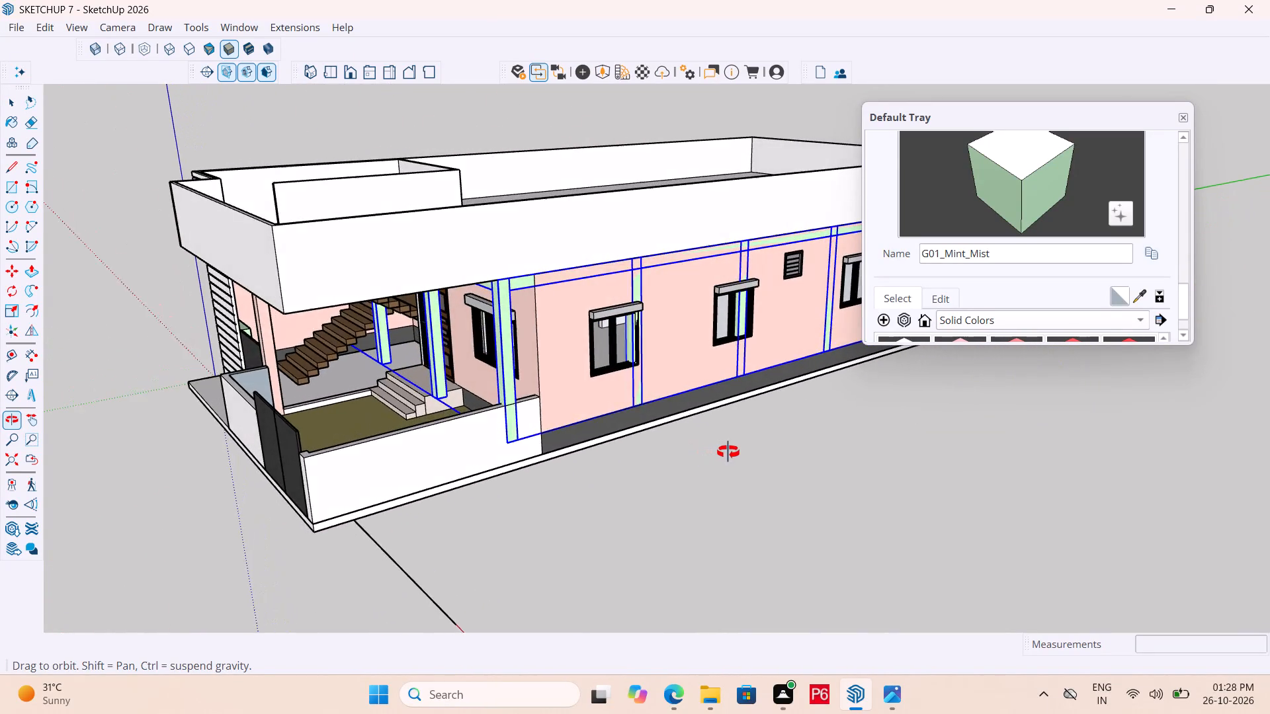
{"action": "middle_click_drag", "start_coordinate": [728, 452], "coordinate": [730, 452]}
{"action": "middle_click_drag", "start_coordinate": [728, 481], "coordinate": [721, 532]}
{"action": "middle_click", "coordinate": [715, 543]}
{"action": "middle_click_drag", "start_coordinate": [708, 557], "coordinate": [692, 575]}
{"action": "middle_click", "coordinate": [691, 576]}
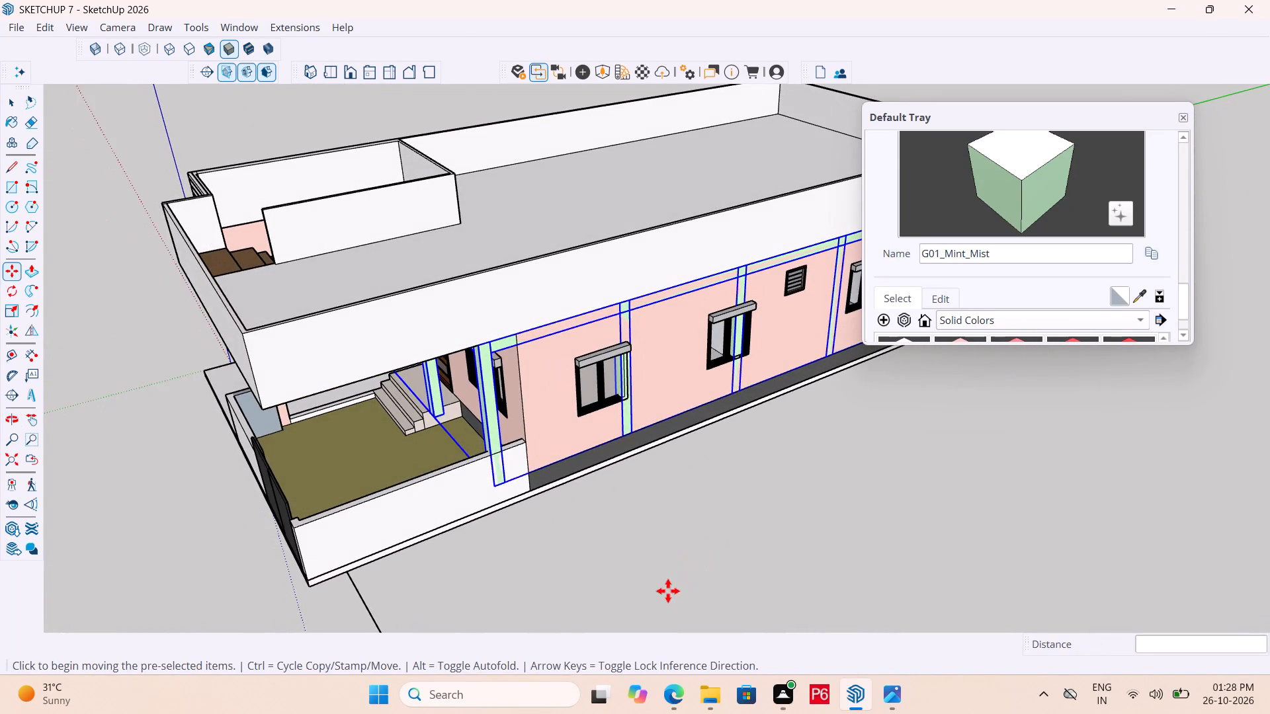
{"action": "middle_click_drag", "start_coordinate": [651, 596], "coordinate": [636, 601]}
{"action": "scroll", "coordinate": [662, 502], "scroll_direction": "down", "scroll_amount": 6}
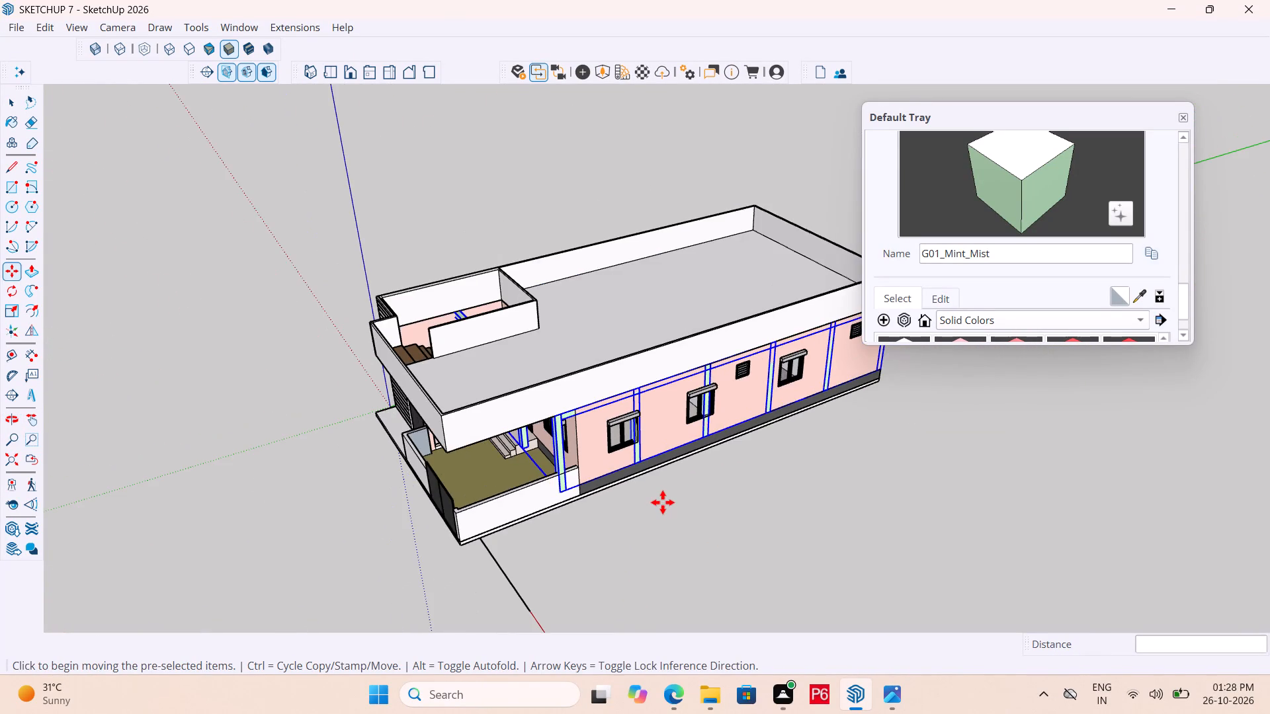
{"action": "middle_click_drag", "start_coordinate": [661, 503], "coordinate": [635, 411]}
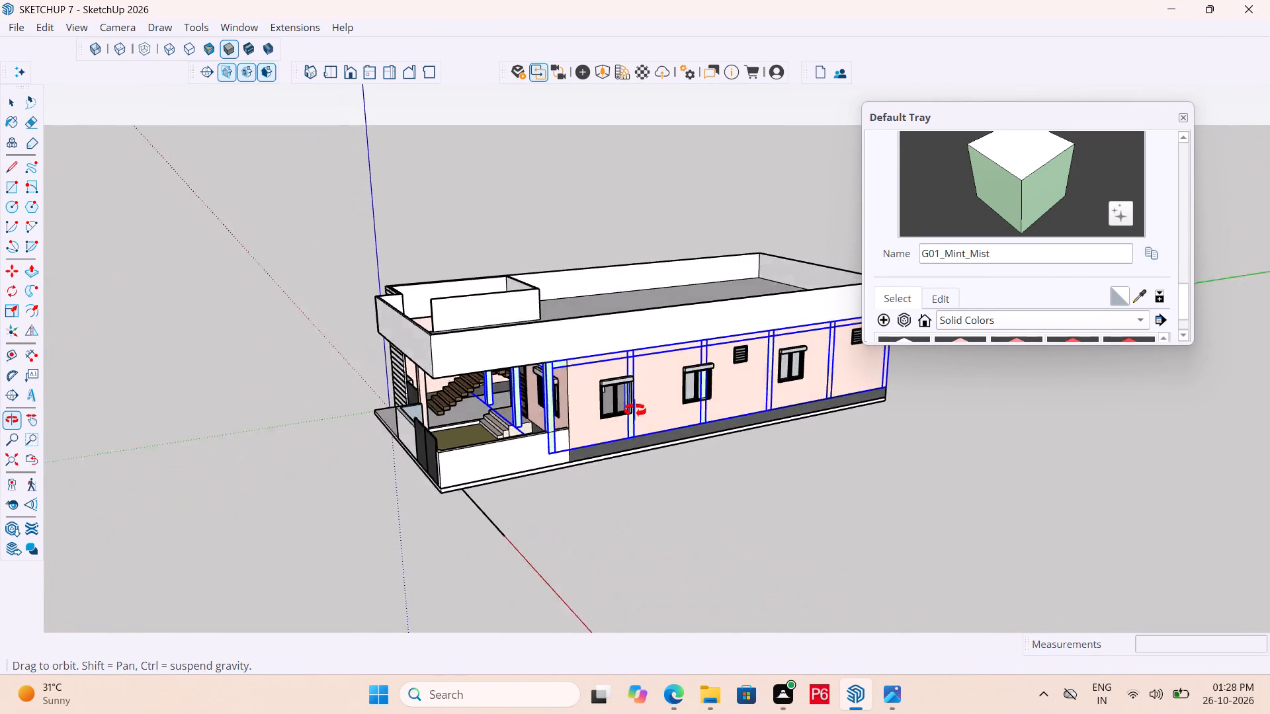
{"action": "middle_click_drag", "start_coordinate": [635, 411], "coordinate": [610, 506]}
Clear the selection of the column-and-beam frame and save the model.
{"action": "key", "text": "space"}
{"action": "left_click", "coordinate": [759, 464]}
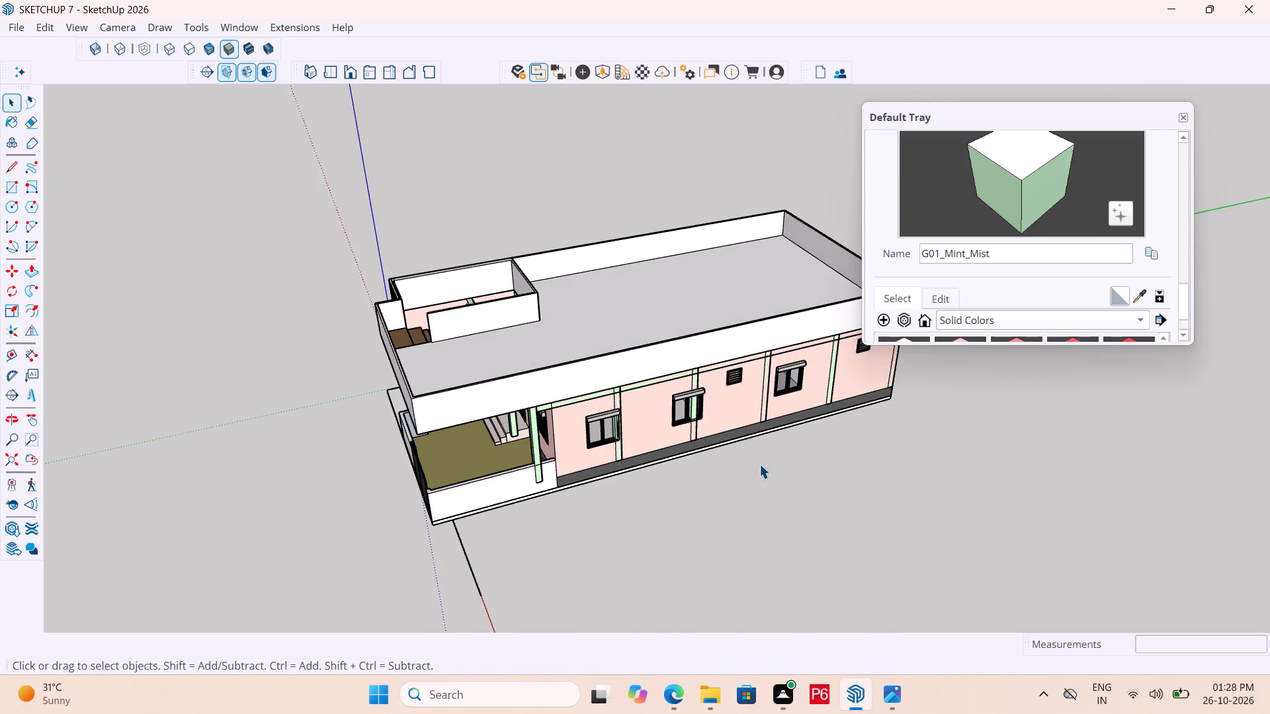
{"action": "middle_click_drag", "start_coordinate": [695, 424], "coordinate": [882, 337]}
{"action": "key", "text": "ctrl+s"}
{"action": "key", "text": "ctrl+s"}
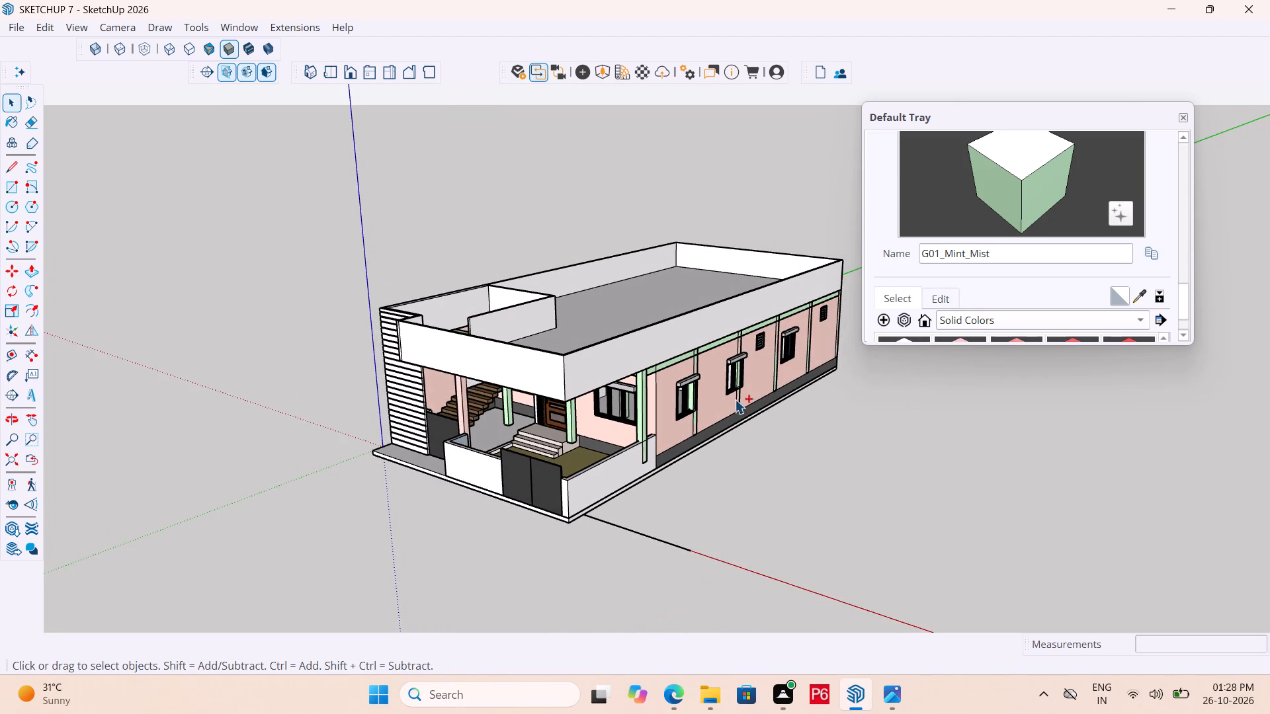
{"action": "key", "text": "ctrl+s"}
{"action": "key", "text": "ctrl+s"}
{"action": "key", "text": "ctrl+s"}
{"action": "key", "text": "ctrl+s"}
Examine how the column-and-beam frame sits around the front porch and the stair opening, and save the model.
{"action": "scroll", "coordinate": [580, 441], "scroll_direction": "up", "scroll_amount": 9}
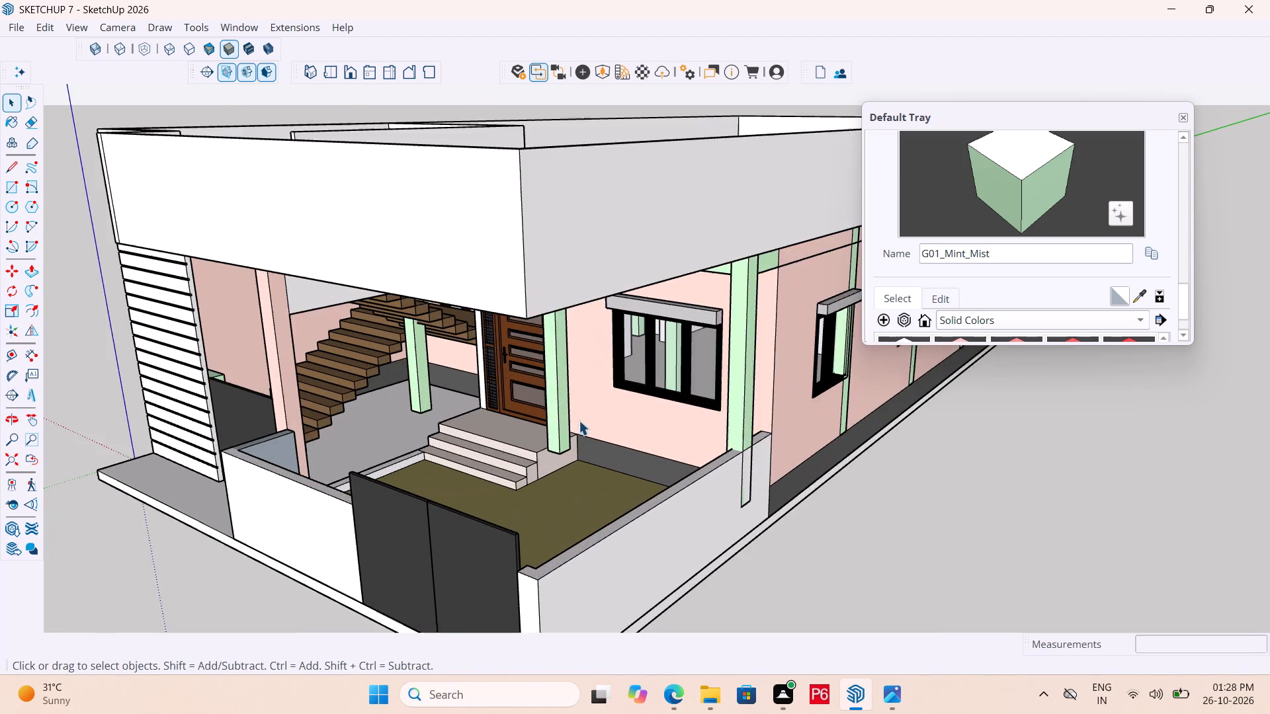
{"action": "scroll", "coordinate": [579, 420], "scroll_direction": "up", "scroll_amount": 2}
{"action": "middle_click_drag", "start_coordinate": [592, 365], "coordinate": [845, 304]}
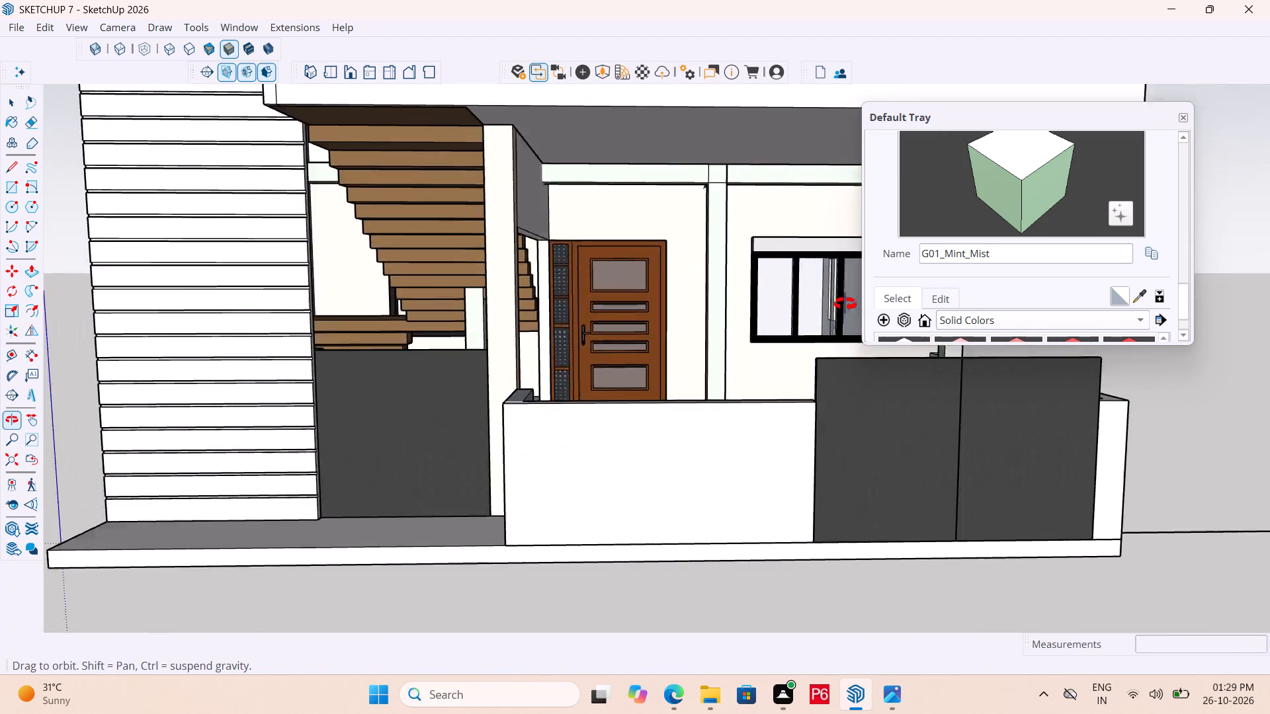
{"action": "middle_click_drag", "start_coordinate": [845, 304], "coordinate": [975, 551]}
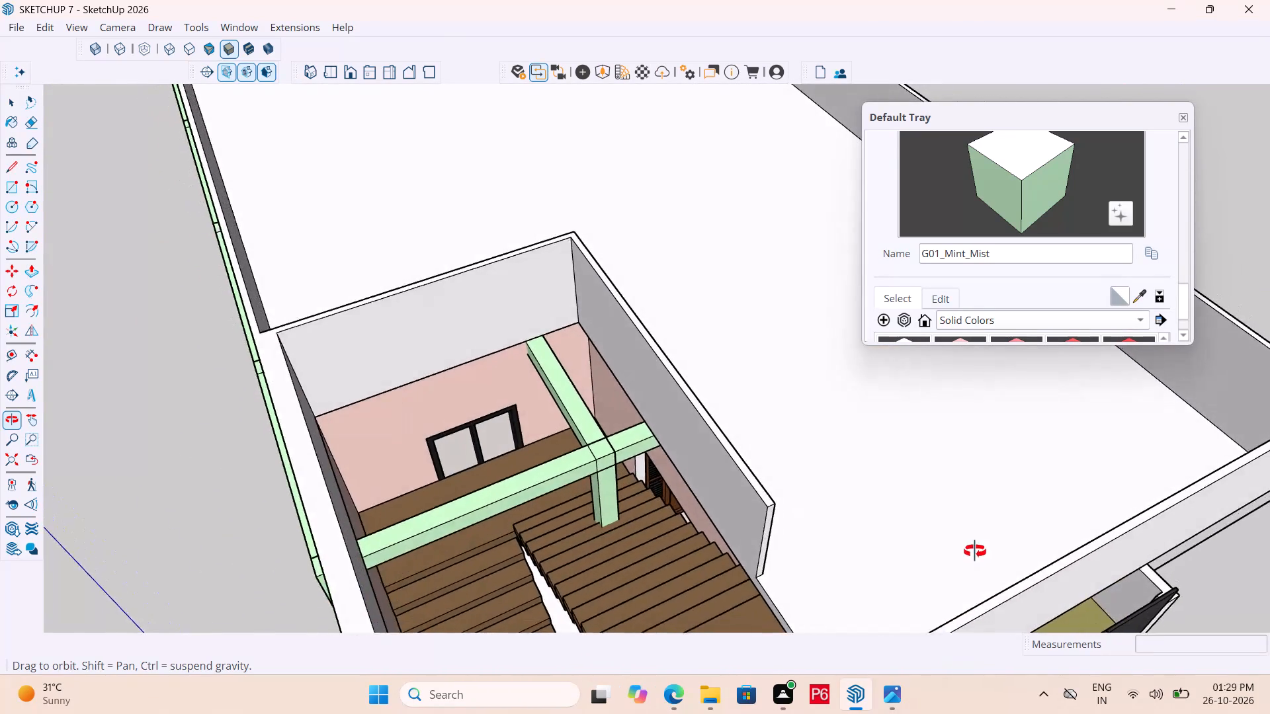
{"action": "middle_click_drag", "start_coordinate": [975, 551], "coordinate": [945, 495]}
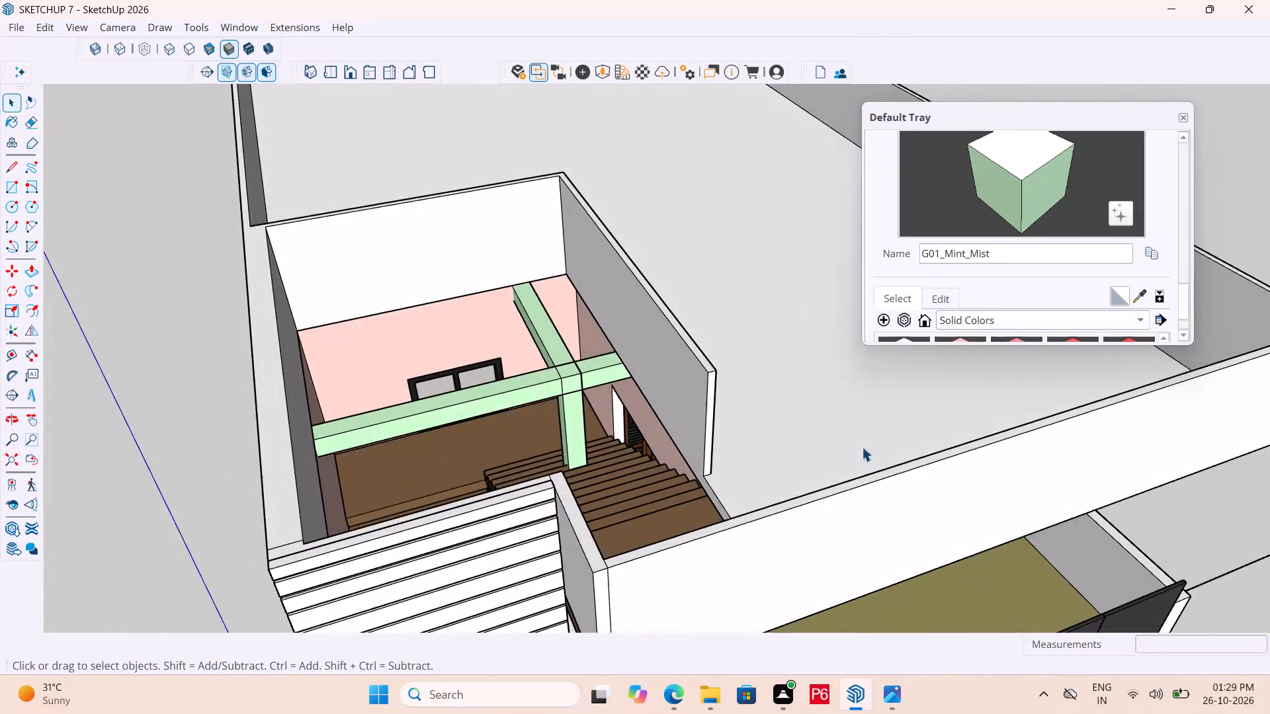
{"action": "scroll", "coordinate": [815, 448], "scroll_direction": "down", "scroll_amount": 6}
{"action": "key", "text": "ctrl+s"}
{"action": "key", "text": "ctrl+s"}
{"action": "key", "text": "ctrl+s"}
{"action": "key", "text": "ctrl+s"}
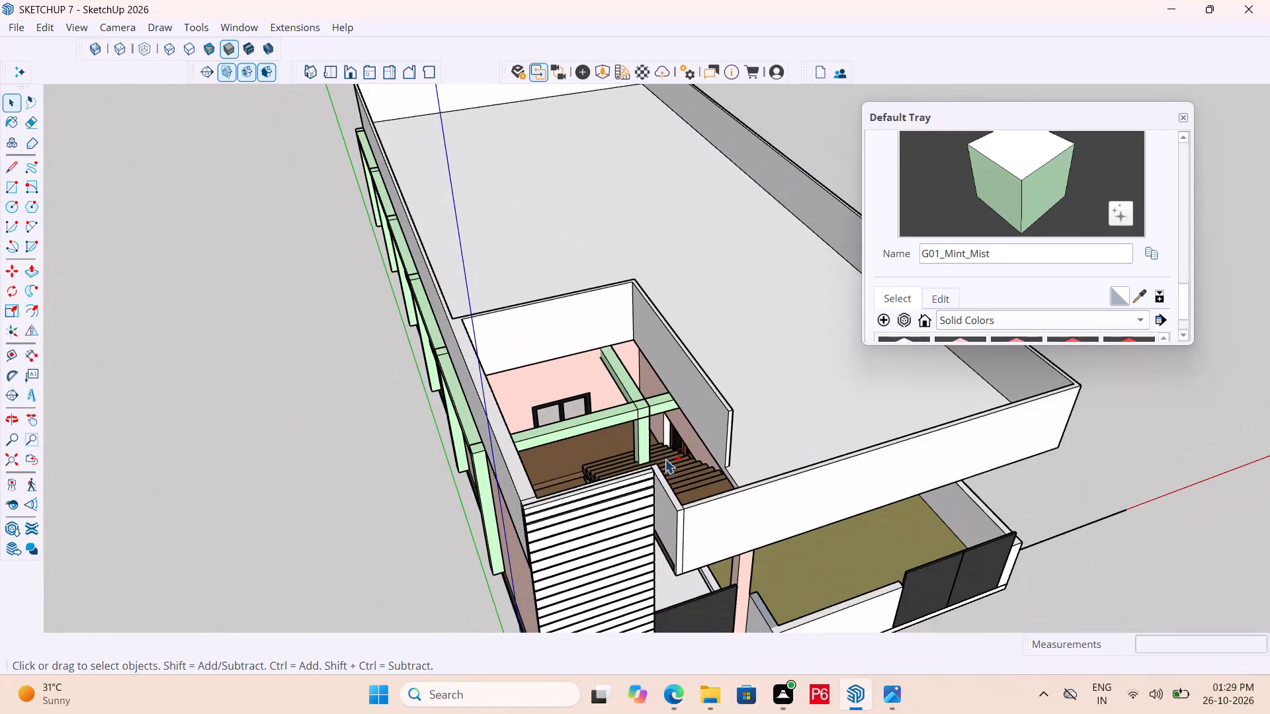
Delete the mint-coloured column-and-beam frame from the house and save the model.
{"action": "scroll", "coordinate": [530, 449], "scroll_direction": "down", "scroll_amount": 5}
{"action": "scroll", "coordinate": [653, 425], "scroll_direction": "down", "scroll_amount": 4}
{"action": "middle_click_drag", "start_coordinate": [765, 430], "coordinate": [390, 381]}
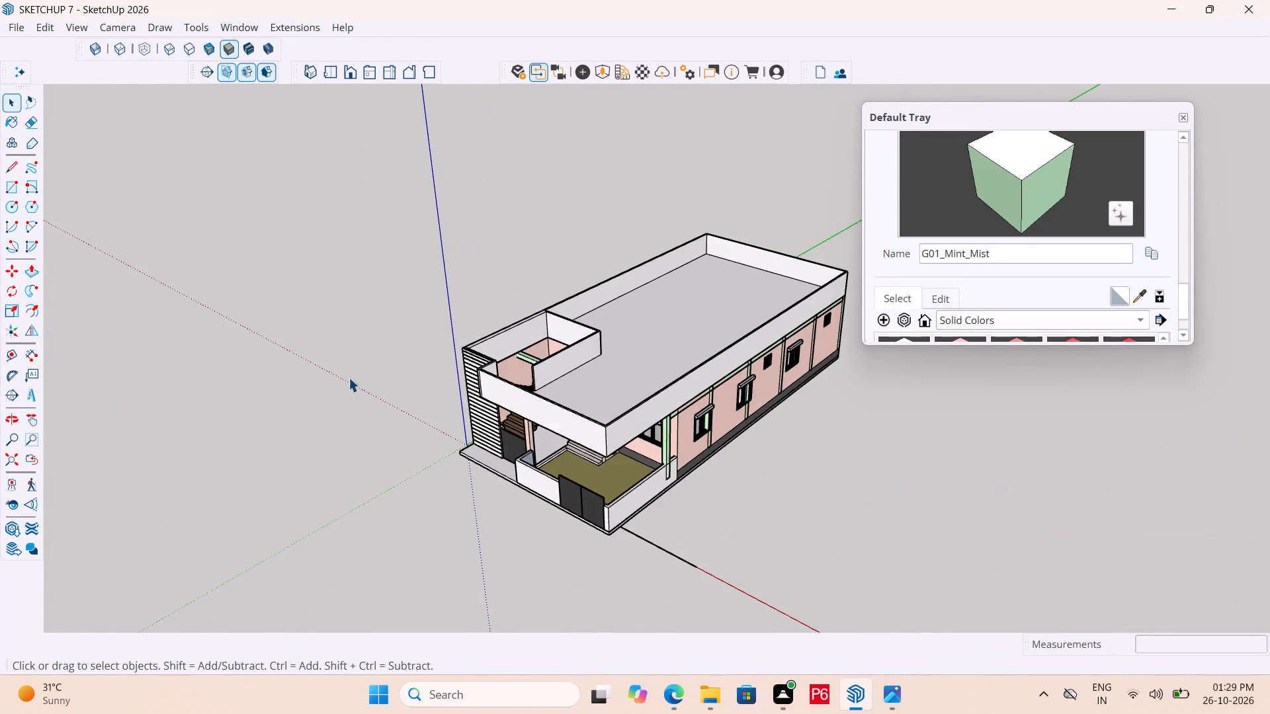
{"action": "scroll", "coordinate": [712, 446], "scroll_direction": "up", "scroll_amount": 10}
{"action": "left_click", "coordinate": [638, 437]}
{"action": "key", "text": "Delete"}
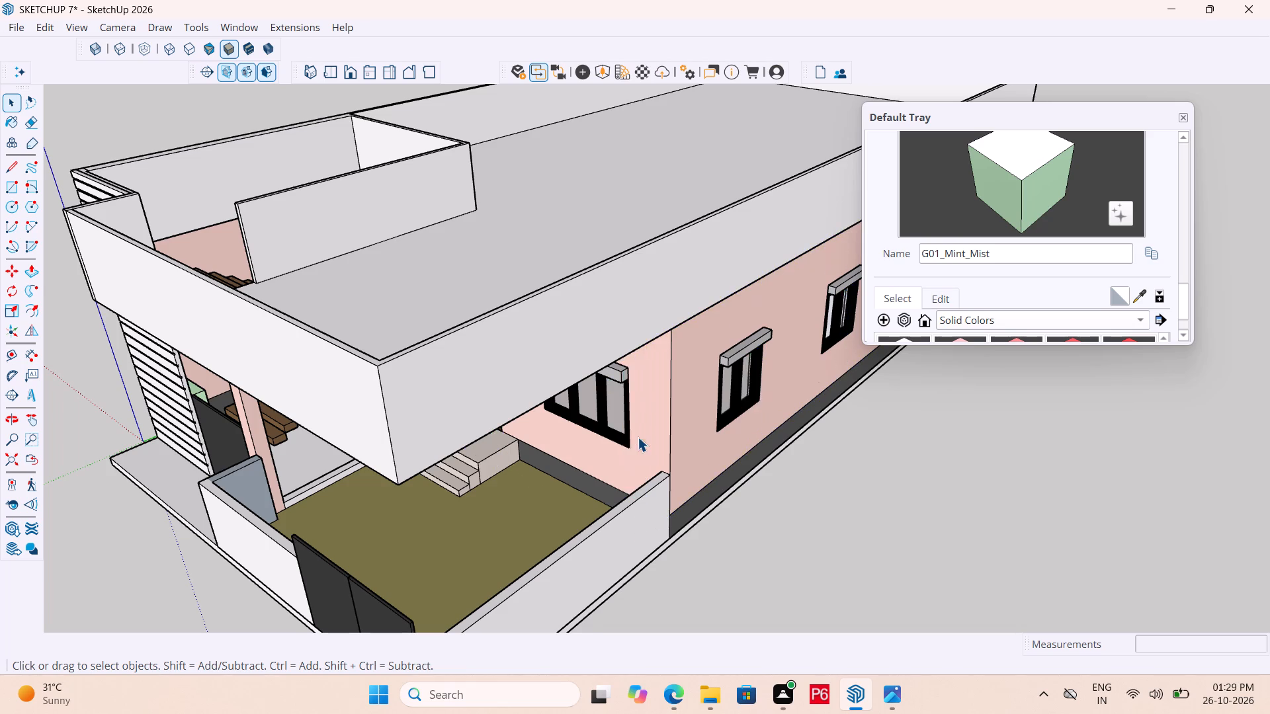
{"action": "scroll", "coordinate": [568, 436], "scroll_direction": "down", "scroll_amount": 5}
{"action": "key", "text": "ctrl+s"}
{"action": "key", "text": "ctrl+s"}
{"action": "key", "text": "ctrl+s"}
{"action": "key", "text": "ctrl+s"}
{"action": "key", "text": "ctrl+s"}
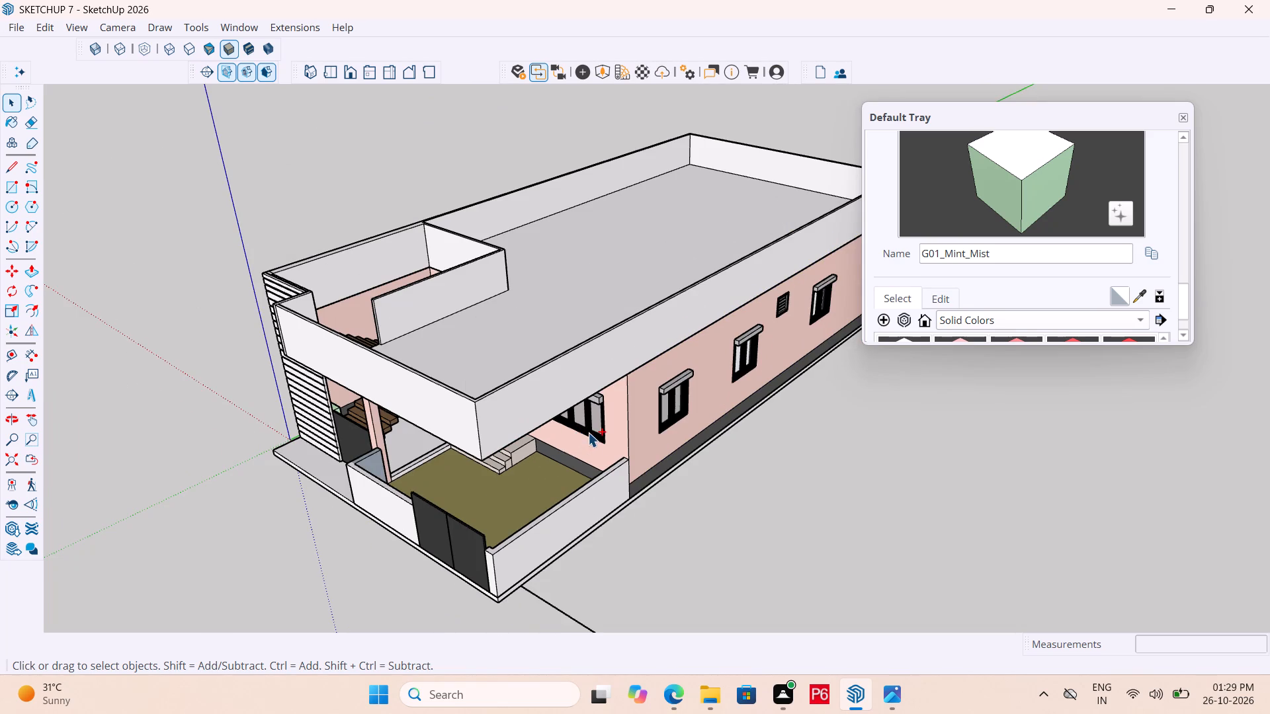
Open the roof for editing and draw a 3" line across the side parapet's top at the stair opening's rear wall corner.
{"action": "scroll", "coordinate": [610, 313], "scroll_direction": "down", "scroll_amount": 5}
{"action": "middle_click_drag", "start_coordinate": [553, 326], "coordinate": [951, 338]}
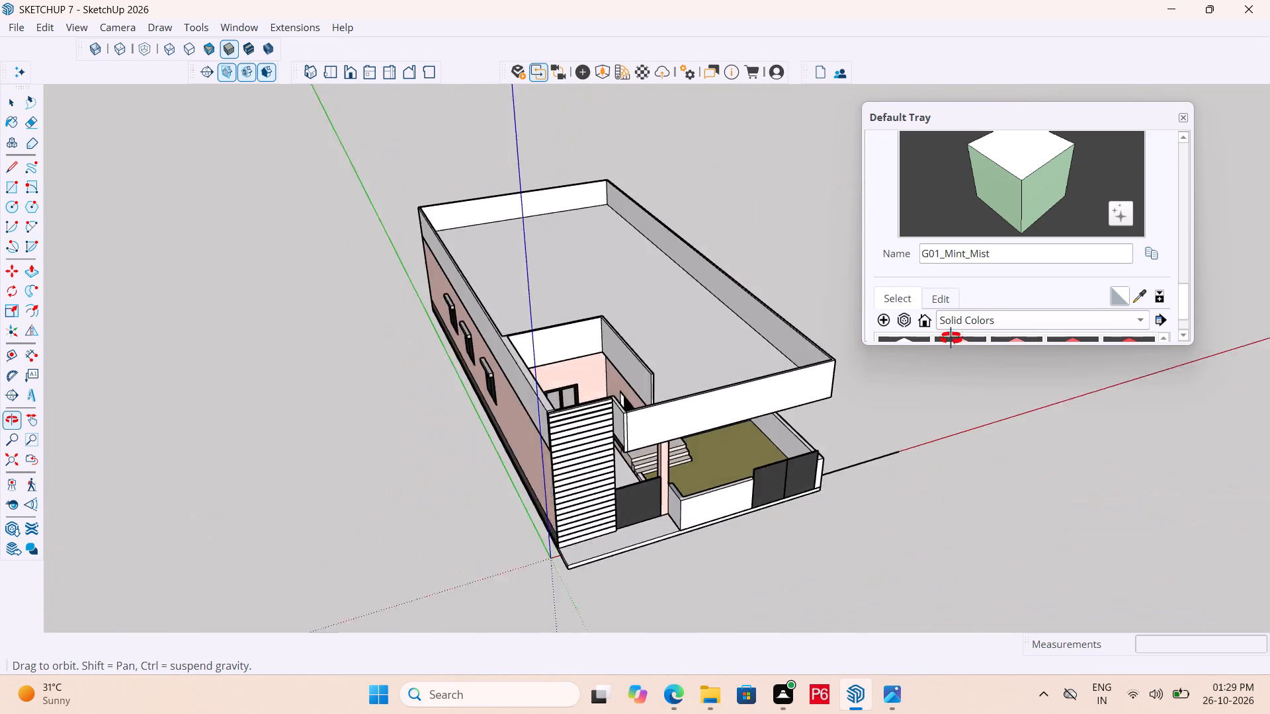
{"action": "middle_click_drag", "start_coordinate": [951, 338], "coordinate": [972, 341]}
{"action": "scroll", "coordinate": [722, 375], "scroll_direction": "up", "scroll_amount": 1}
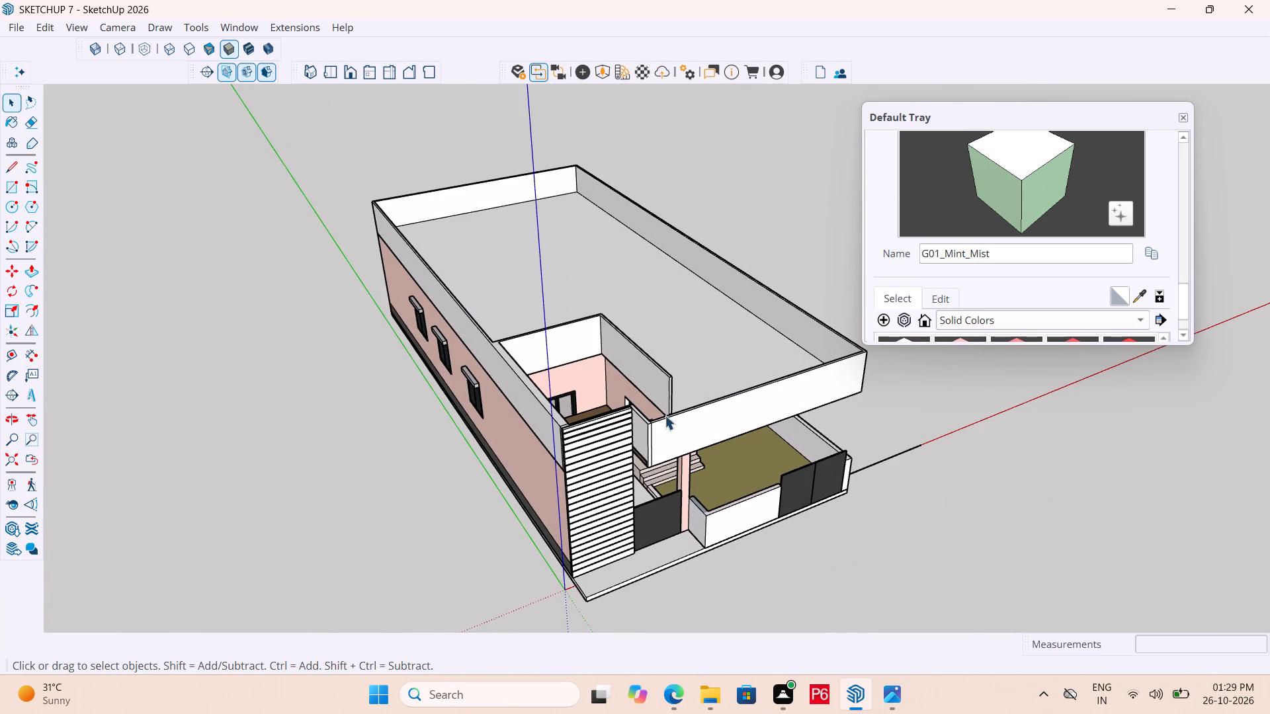
{"action": "middle_click_drag", "start_coordinate": [681, 415], "coordinate": [757, 485]}
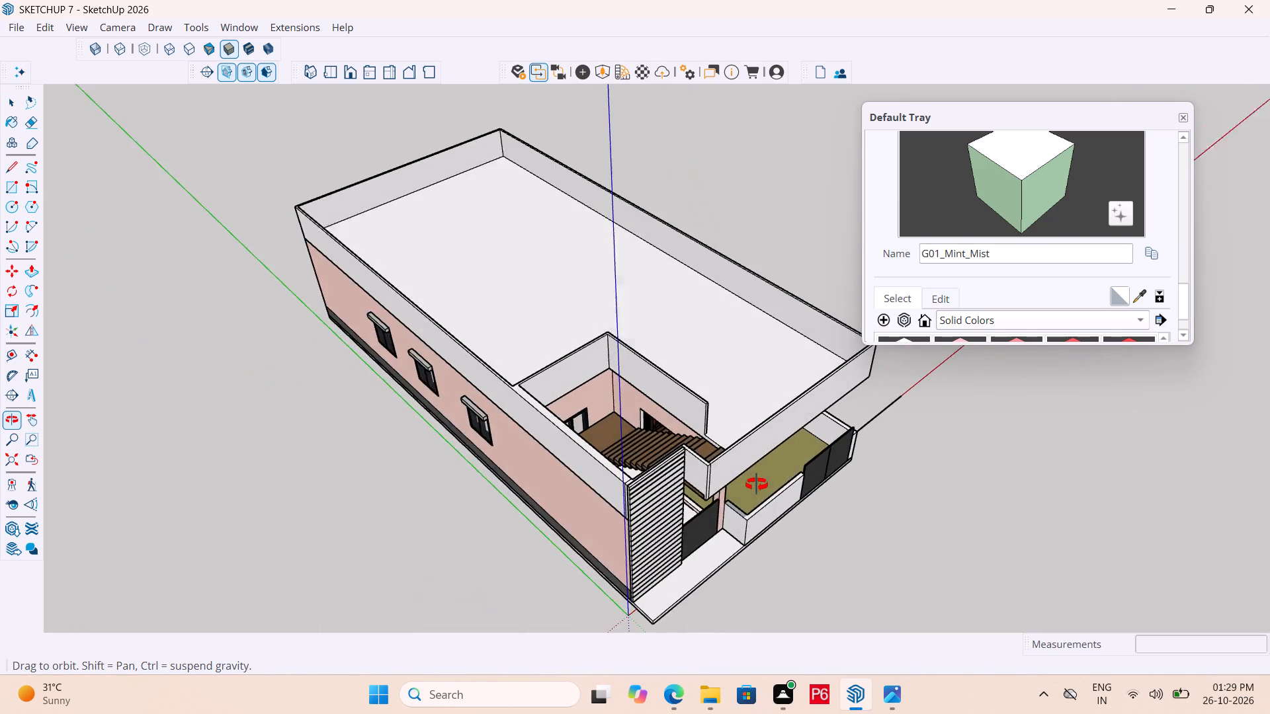
{"action": "middle_click_drag", "start_coordinate": [757, 485], "coordinate": [755, 487]}
{"action": "scroll", "coordinate": [684, 487], "scroll_direction": "up", "scroll_amount": 6}
{"action": "left_click", "coordinate": [568, 471]}
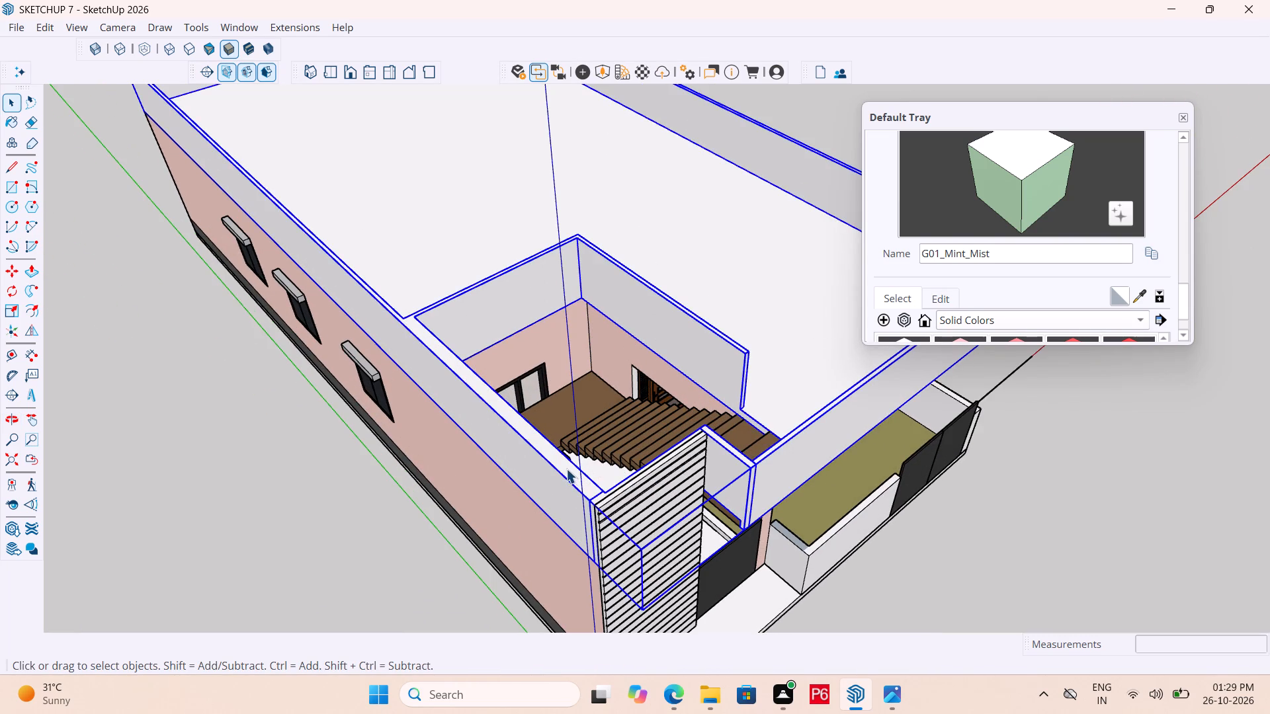
{"action": "double_click", "coordinate": [560, 465]}
{"action": "left_click", "coordinate": [555, 454]}
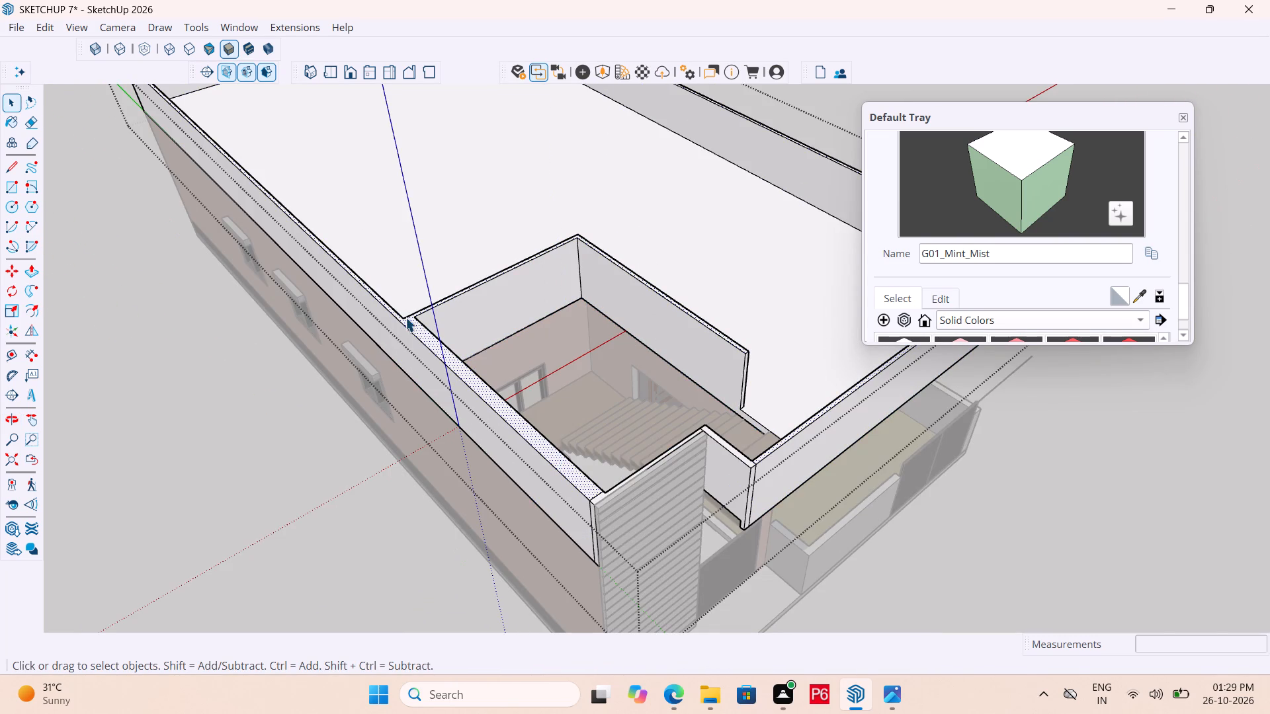
{"action": "scroll", "coordinate": [363, 285], "scroll_direction": "up", "scroll_amount": 12}
{"action": "key", "text": "l"}
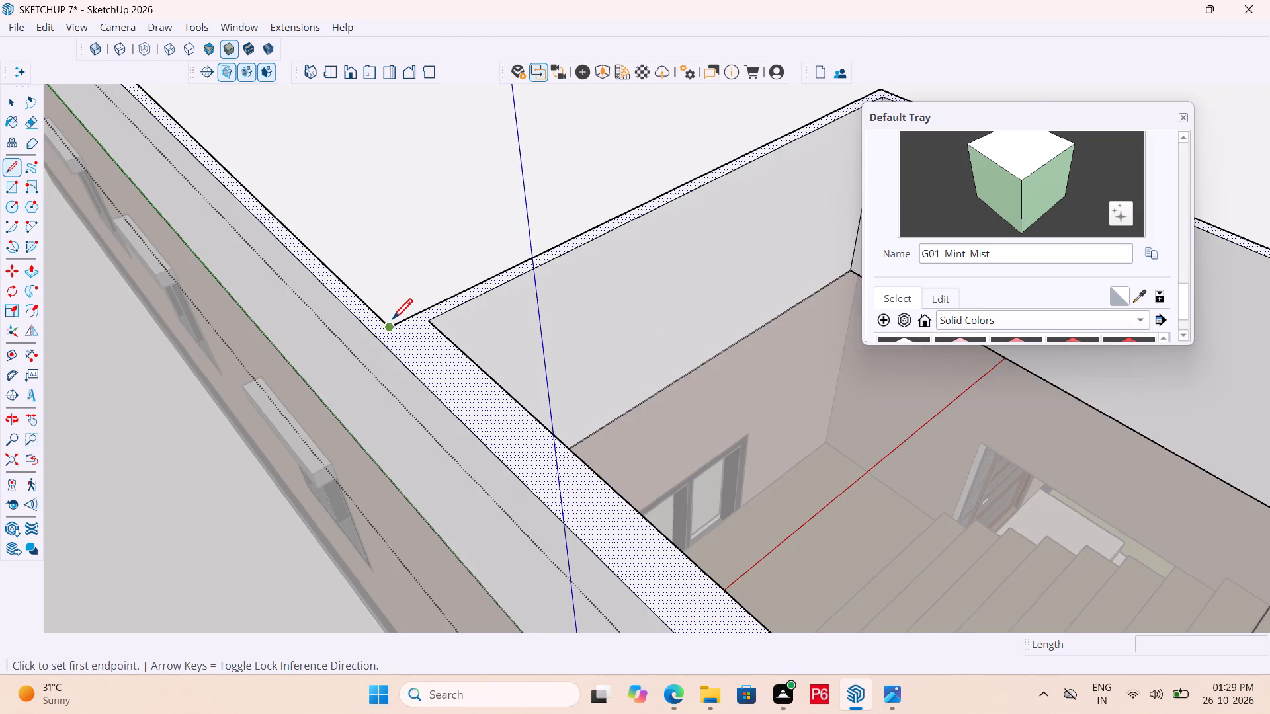
{"action": "scroll", "coordinate": [392, 321], "scroll_direction": "up", "scroll_amount": 3}
{"action": "left_click", "coordinate": [390, 324]}
{"action": "left_click", "coordinate": [363, 343]}
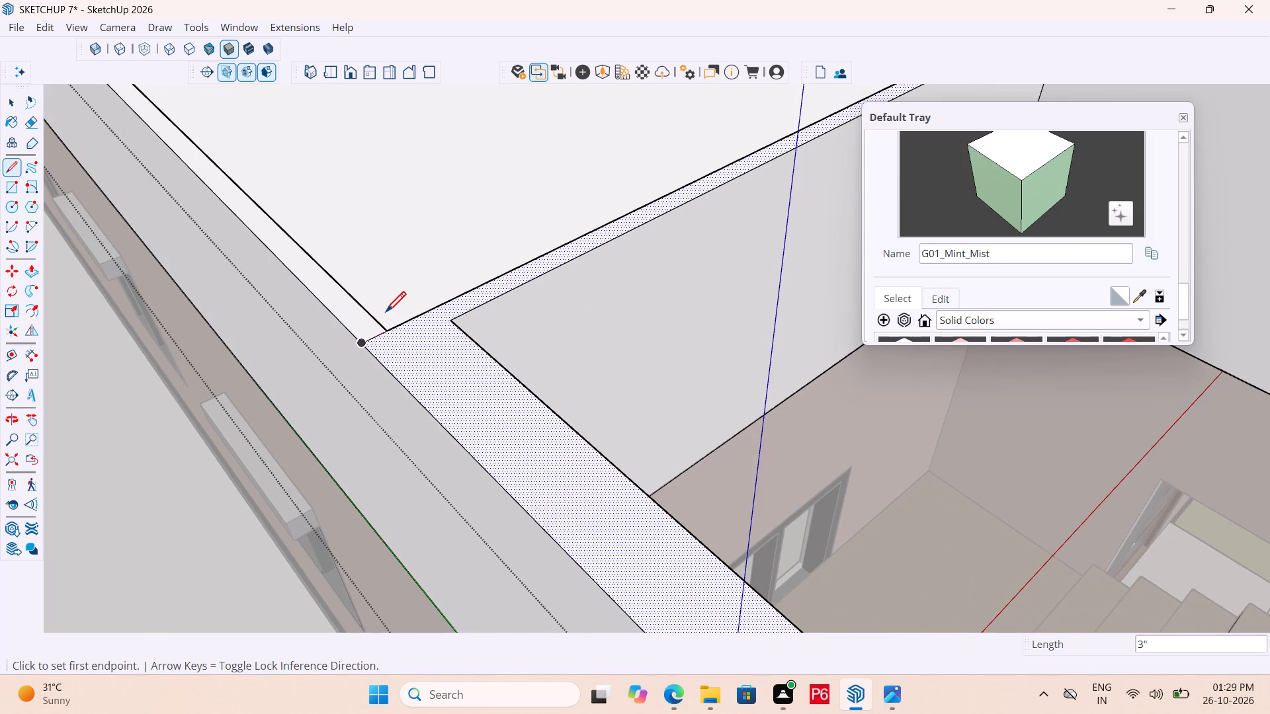
{"action": "scroll", "coordinate": [384, 314], "scroll_direction": "down", "scroll_amount": 6}
{"action": "scroll", "coordinate": [298, 327], "scroll_direction": "down", "scroll_amount": 7}
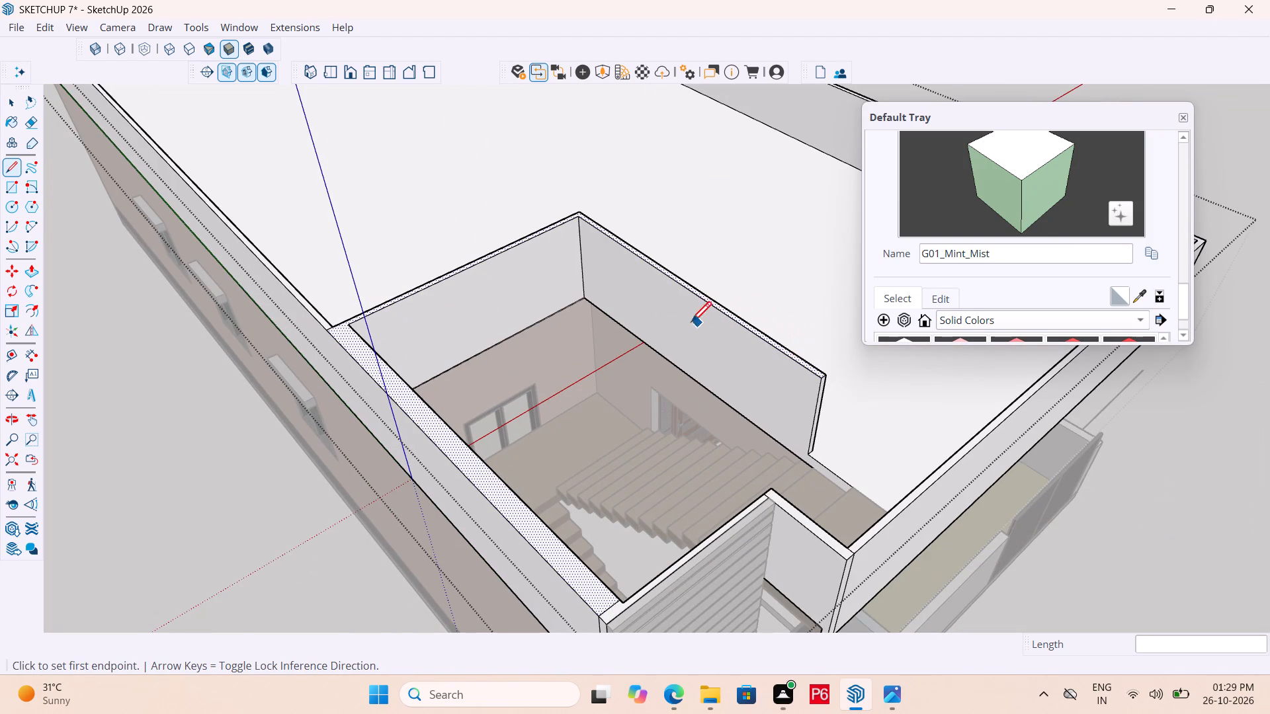
{"action": "key", "text": "space"}
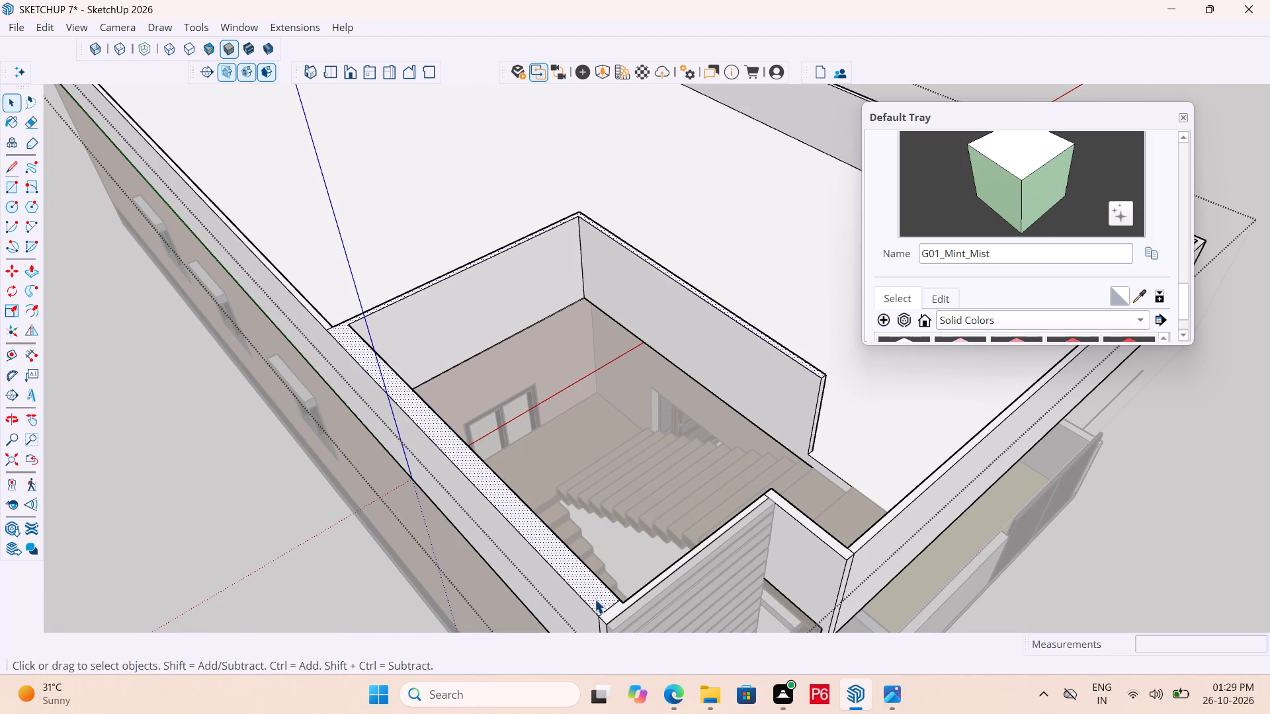
Push/Pull the top face of the walls around the stair opening up by 5'.
{"action": "key", "text": "p"}
{"action": "left_click", "coordinate": [590, 595]}
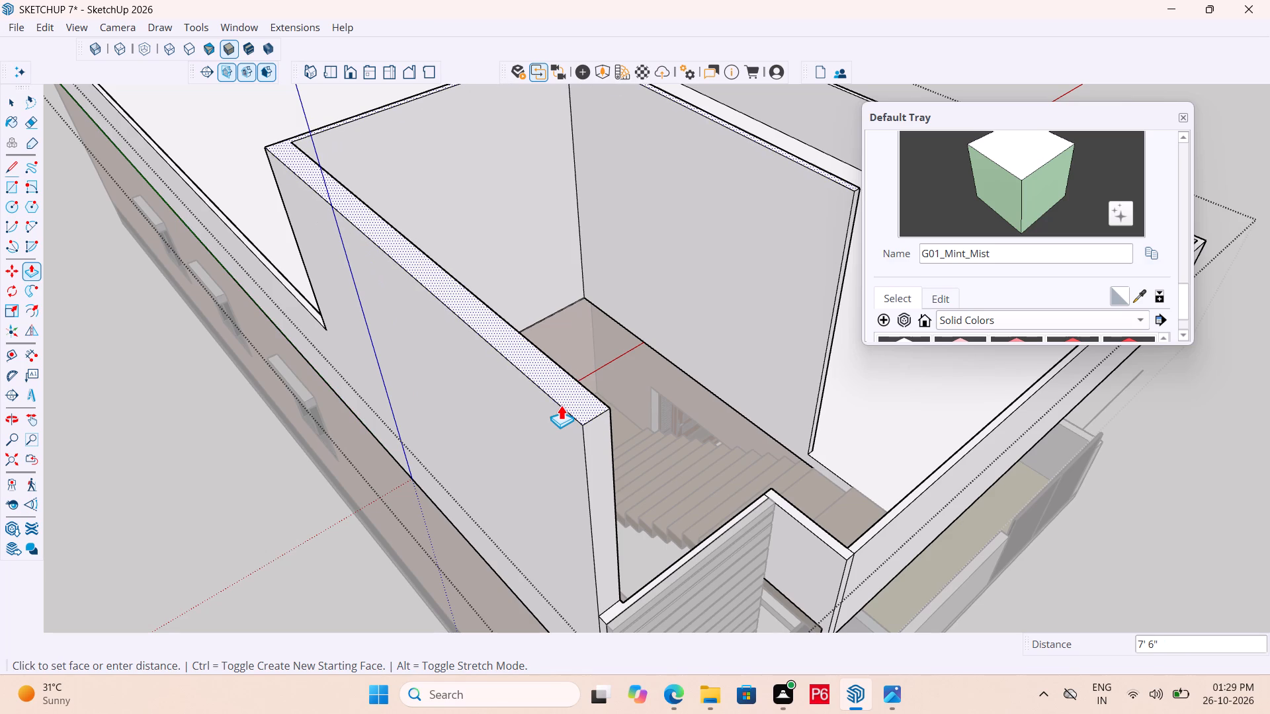
{"action": "type", "text": "5'"}
{"action": "key", "text": "Return"}
Examine the raised stair-opening walls and their open front end from the front, above and the roof side.
{"action": "scroll", "coordinate": [806, 484], "scroll_direction": "down", "scroll_amount": 3}
{"action": "middle_click_drag", "start_coordinate": [742, 466], "coordinate": [483, 268]}
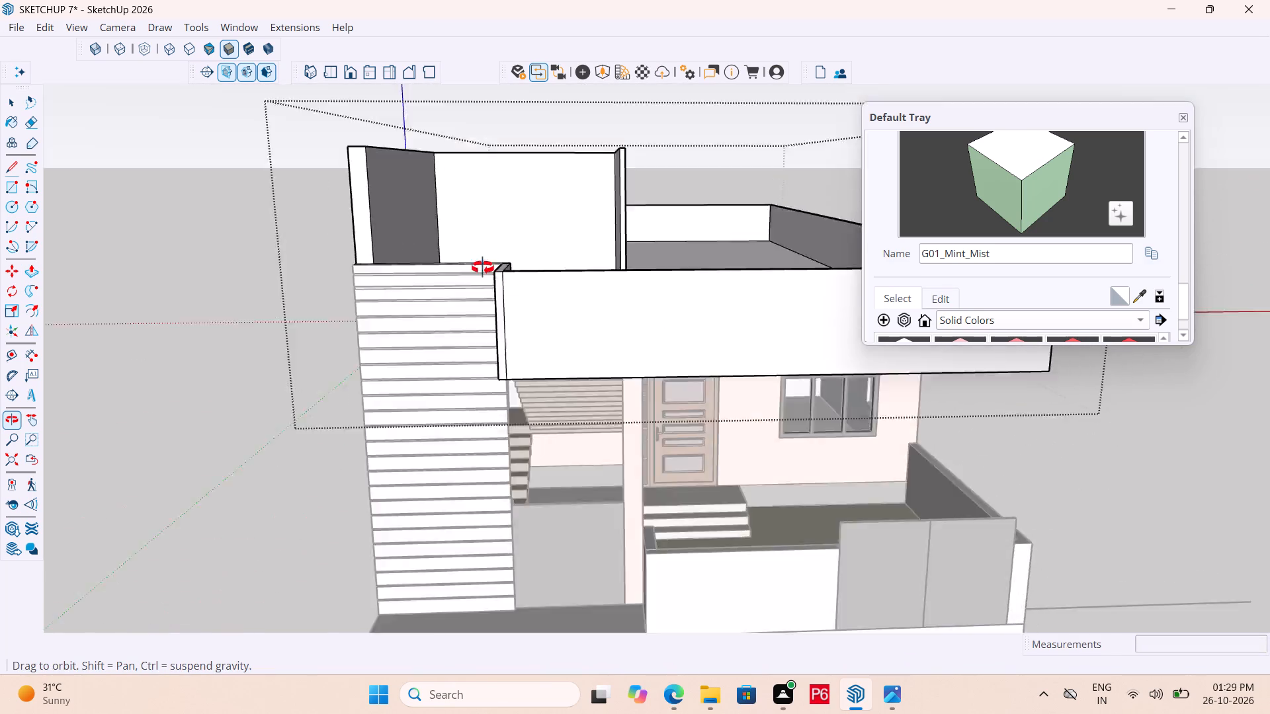
{"action": "middle_click_drag", "start_coordinate": [483, 268], "coordinate": [519, 415]}
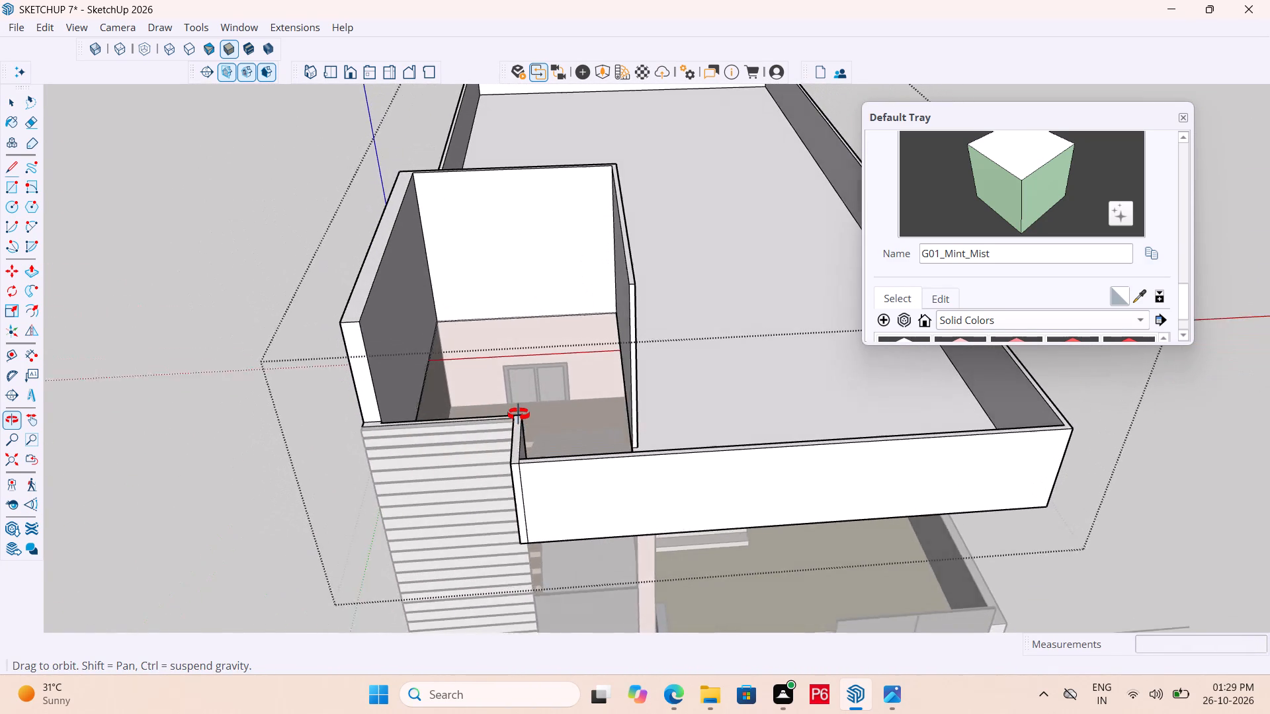
{"action": "middle_click_drag", "start_coordinate": [519, 415], "coordinate": [527, 426]}
{"action": "middle_click", "coordinate": [345, 461]}
{"action": "middle_click_drag", "start_coordinate": [833, 466], "coordinate": [535, 525]}
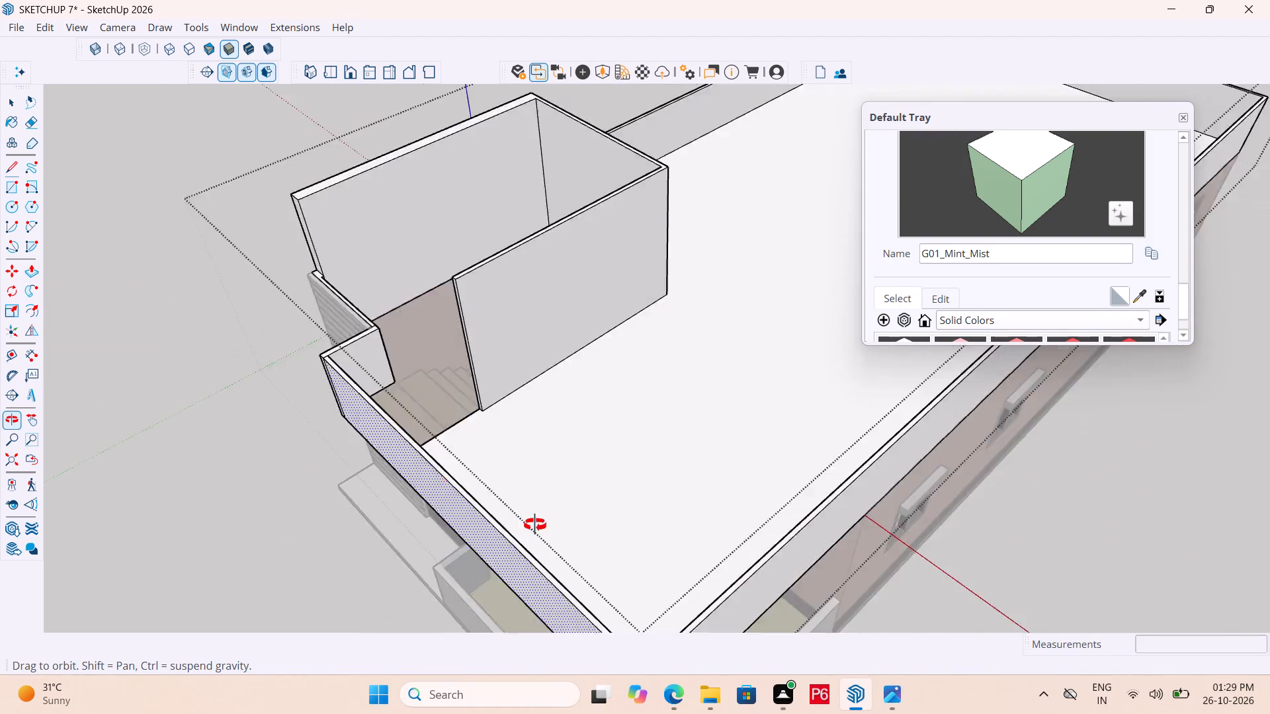
{"action": "middle_click_drag", "start_coordinate": [535, 525], "coordinate": [767, 493]}
{"action": "scroll", "coordinate": [612, 515], "scroll_direction": "up", "scroll_amount": 6}
{"action": "middle_click_drag", "start_coordinate": [598, 501], "coordinate": [668, 570]}
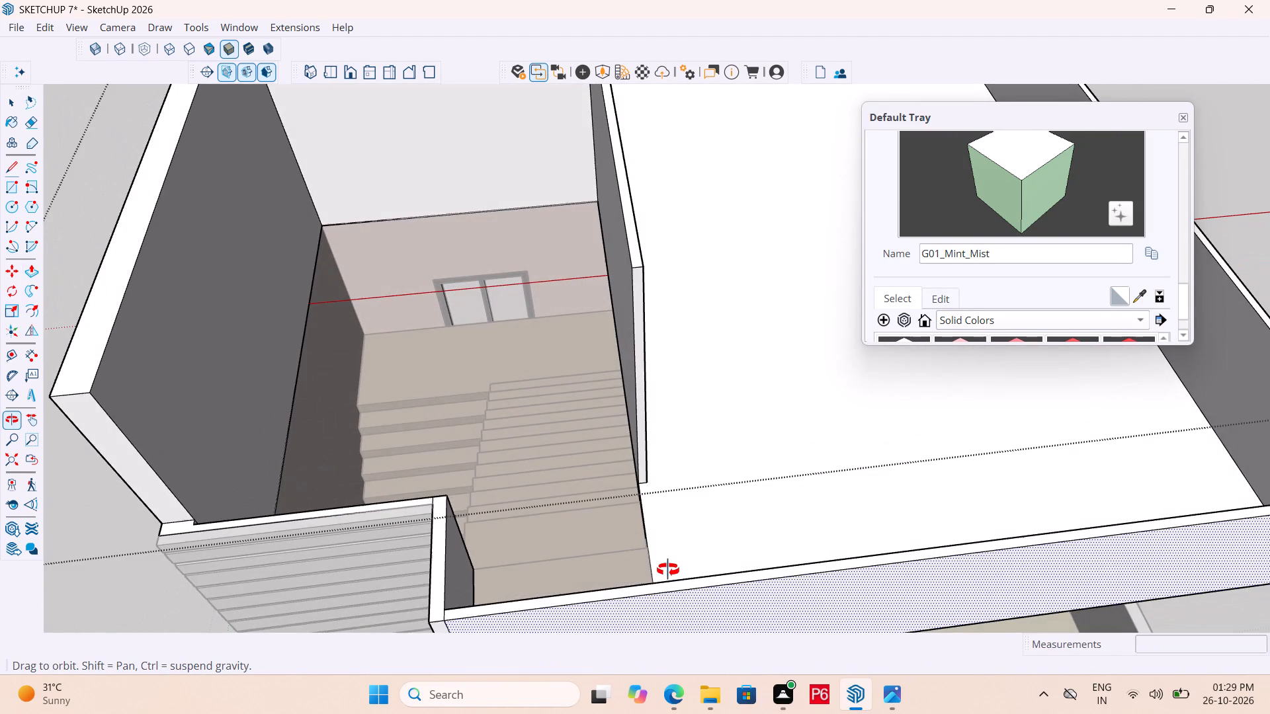
{"action": "middle_click_drag", "start_coordinate": [668, 570], "coordinate": [666, 533]}
{"action": "middle_click_drag", "start_coordinate": [666, 529], "coordinate": [666, 521]}
{"action": "middle_click", "coordinate": [650, 521]}
Place a guide line about 4' above the roof slab, parallel to the base of the stair wall's roof-side face.
{"action": "key", "text": "t"}
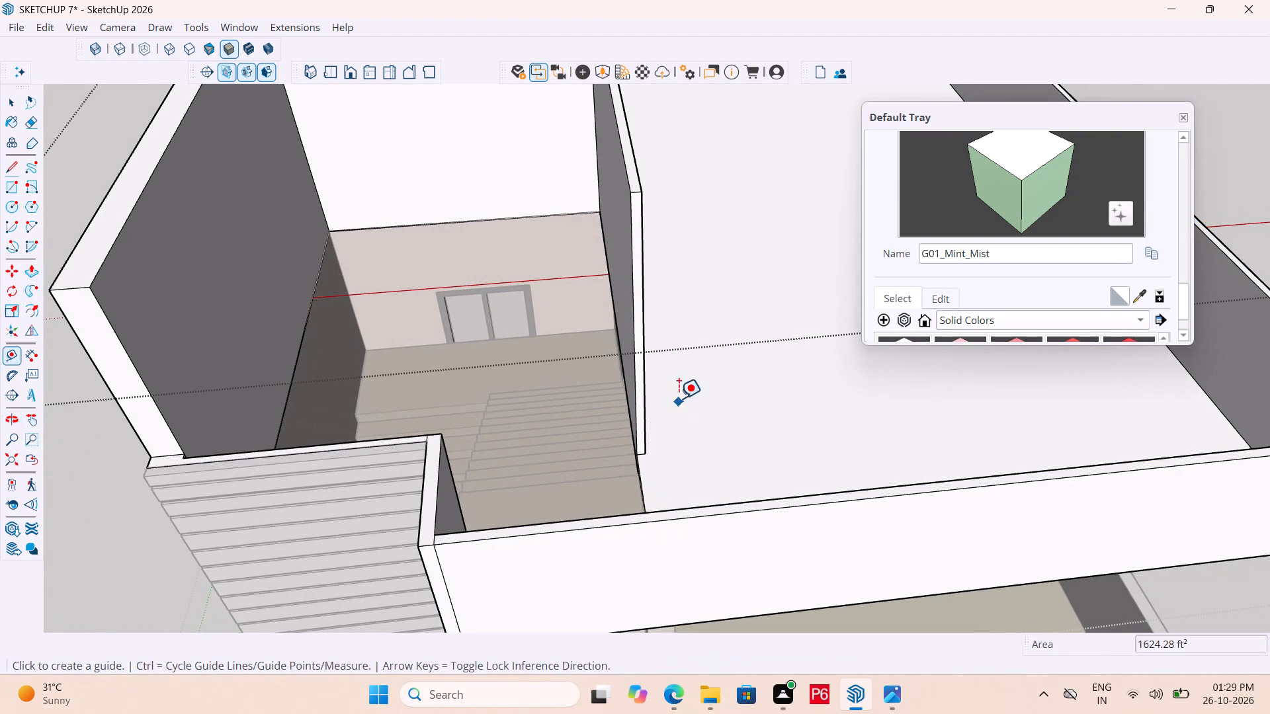
{"action": "left_click", "coordinate": [638, 355]}
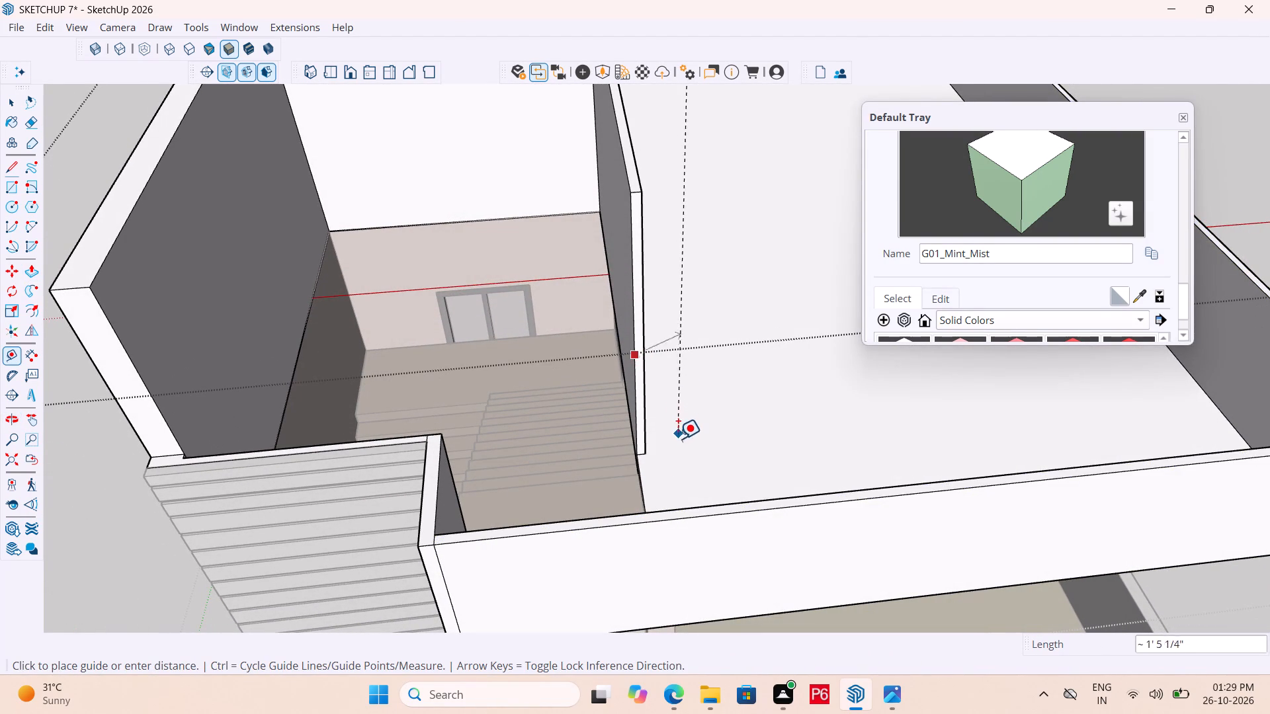
{"action": "key", "text": "Escape"}
{"action": "middle_click_drag", "start_coordinate": [726, 498], "coordinate": [470, 528]}
{"action": "scroll", "coordinate": [863, 463], "scroll_direction": "down", "scroll_amount": 7}
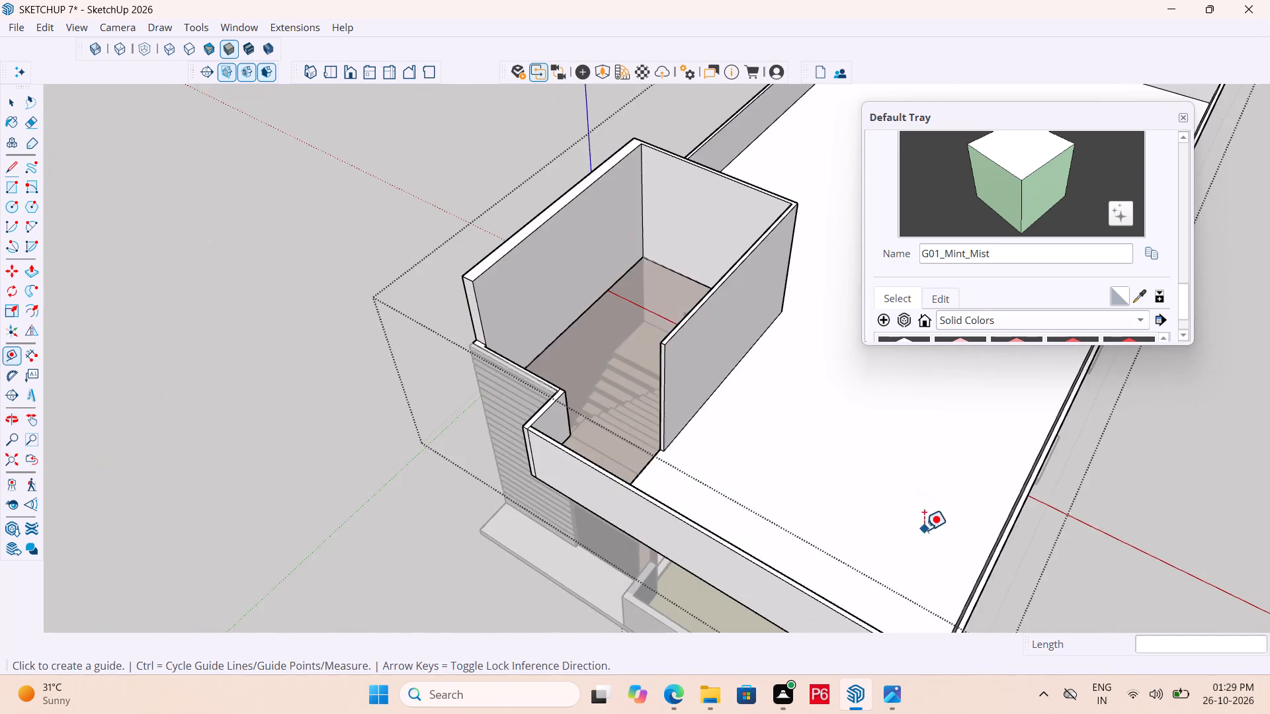
{"action": "middle_click_drag", "start_coordinate": [552, 461], "coordinate": [442, 425]}
{"action": "scroll", "coordinate": [577, 355], "scroll_direction": "up", "scroll_amount": 5}
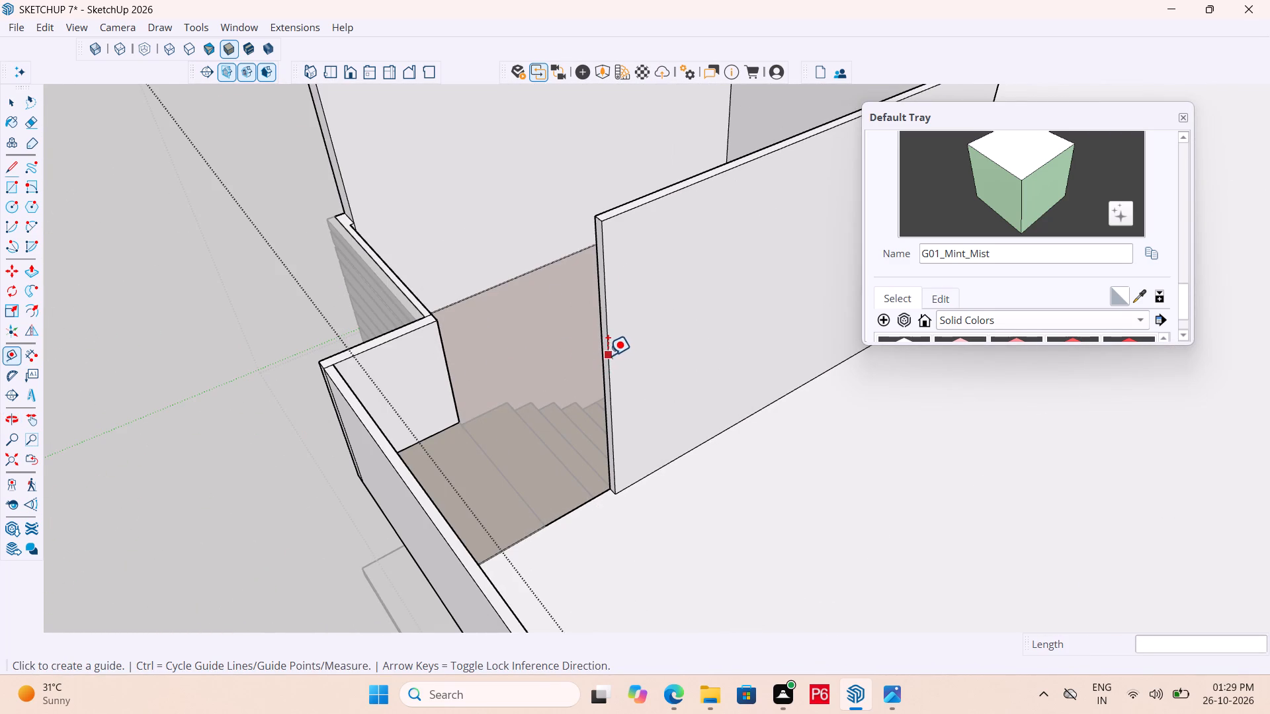
{"action": "left_click", "coordinate": [606, 303]}
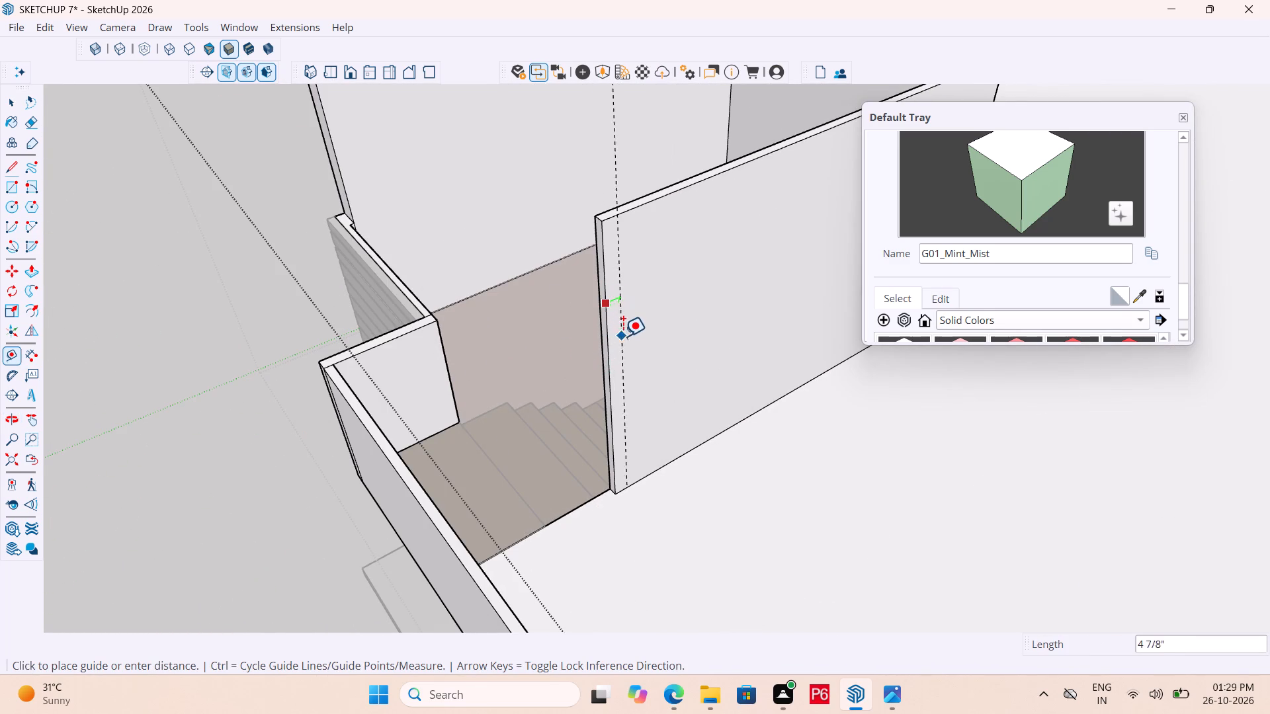
{"action": "key", "text": "Escape"}
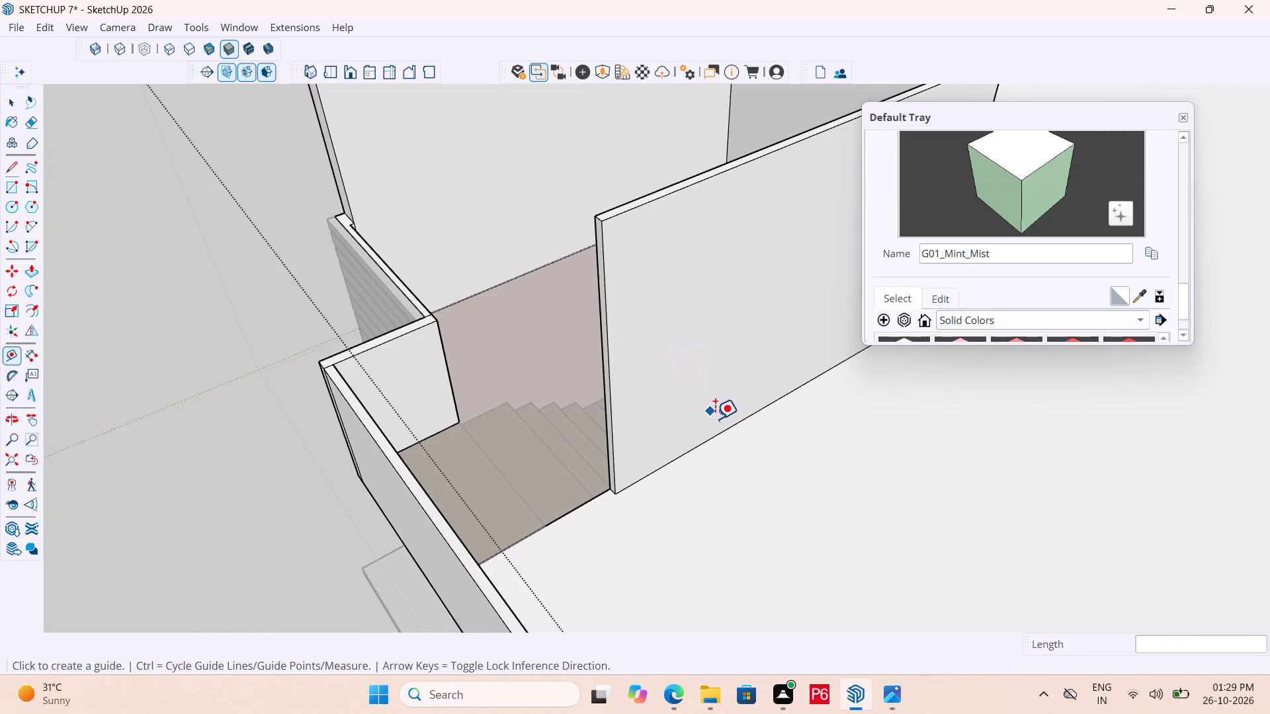
{"action": "left_click", "coordinate": [696, 448]}
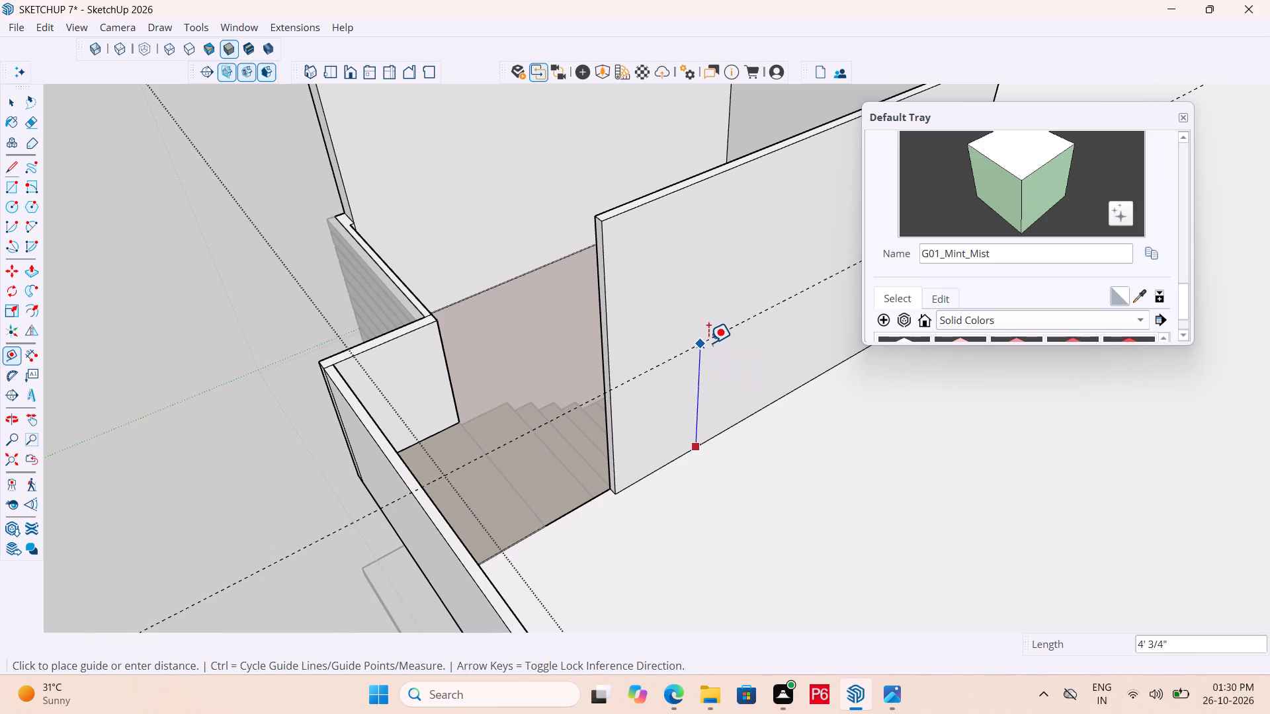
{"action": "left_click", "coordinate": [708, 343]}
{"action": "key", "text": "space"}
Draw a 3" line across the top of the front parapet where the guide line crosses it.
{"action": "scroll", "coordinate": [367, 559], "scroll_direction": "up", "scroll_amount": 7}
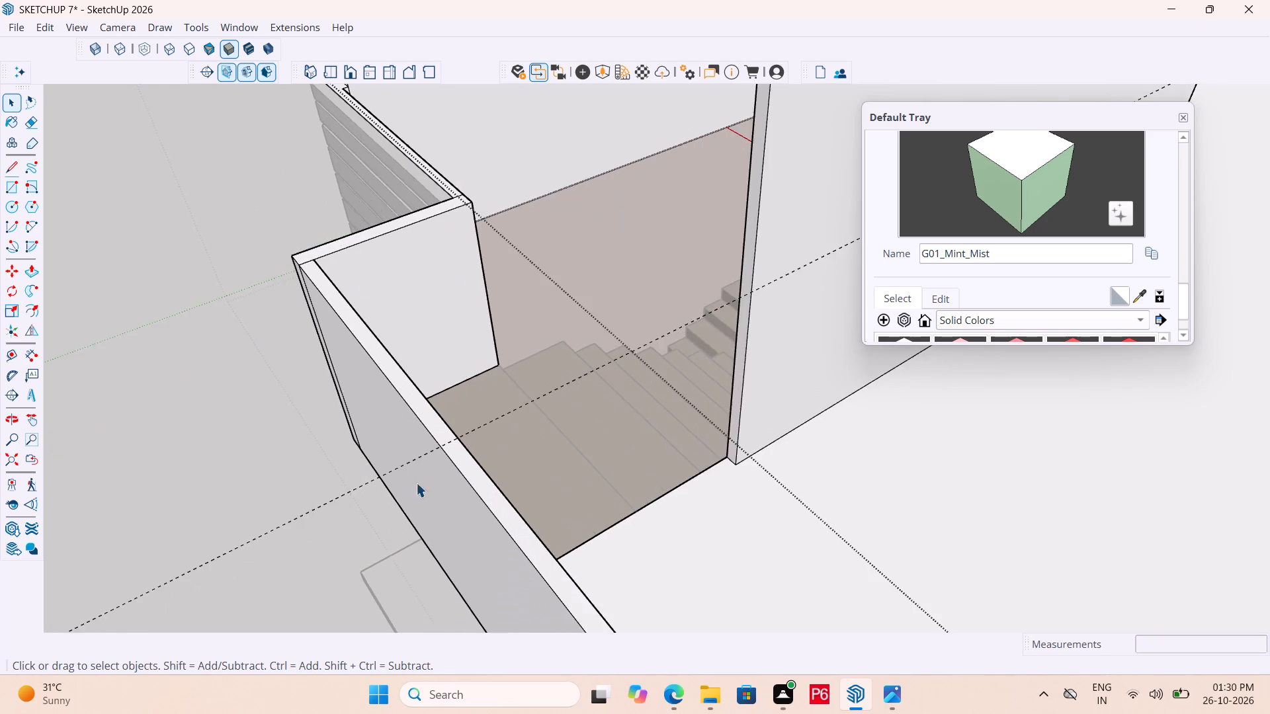
{"action": "scroll", "coordinate": [416, 483], "scroll_direction": "up", "scroll_amount": 5}
{"action": "key", "text": "l"}
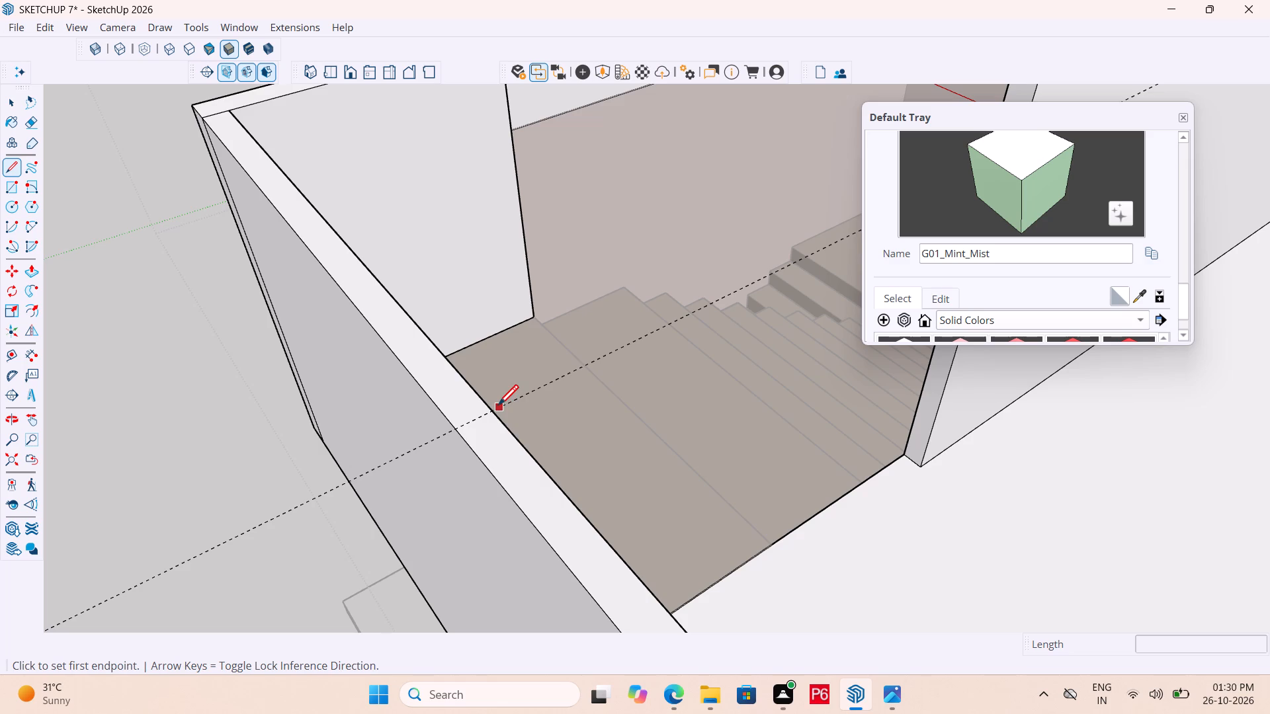
{"action": "scroll", "coordinate": [474, 424], "scroll_direction": "up", "scroll_amount": 5}
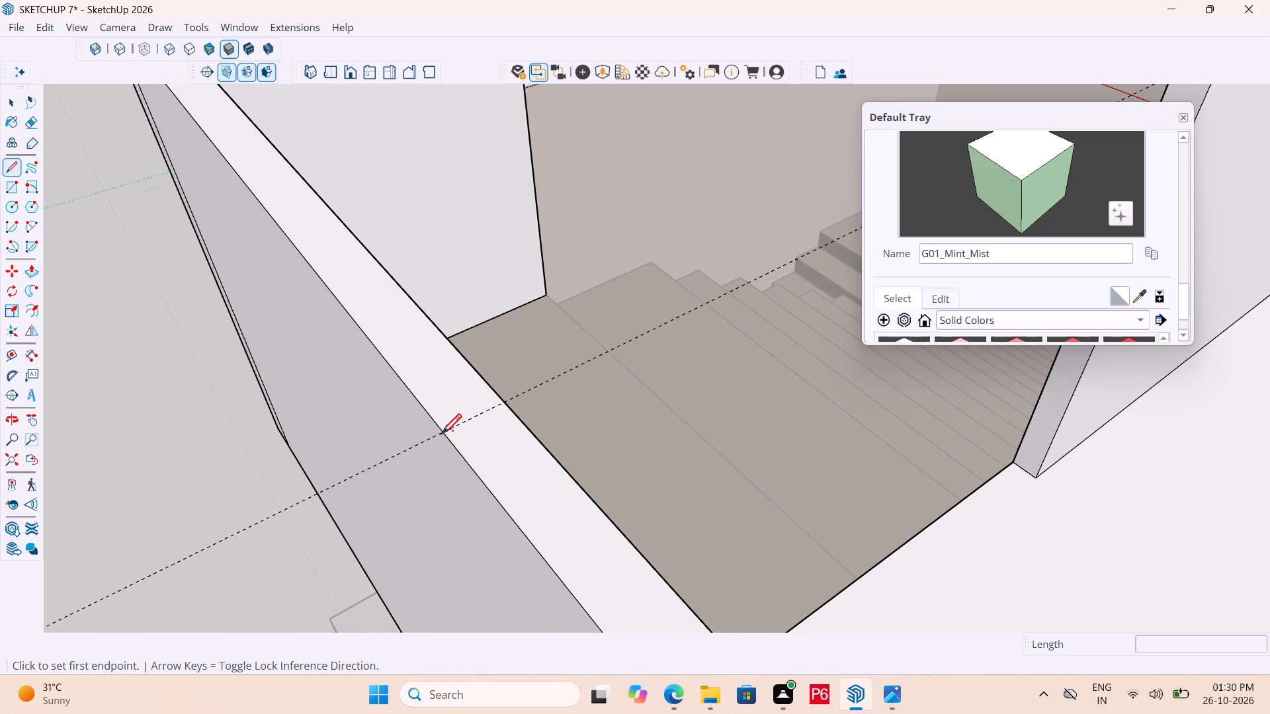
{"action": "middle_click_drag", "start_coordinate": [446, 432], "coordinate": [1089, 247]}
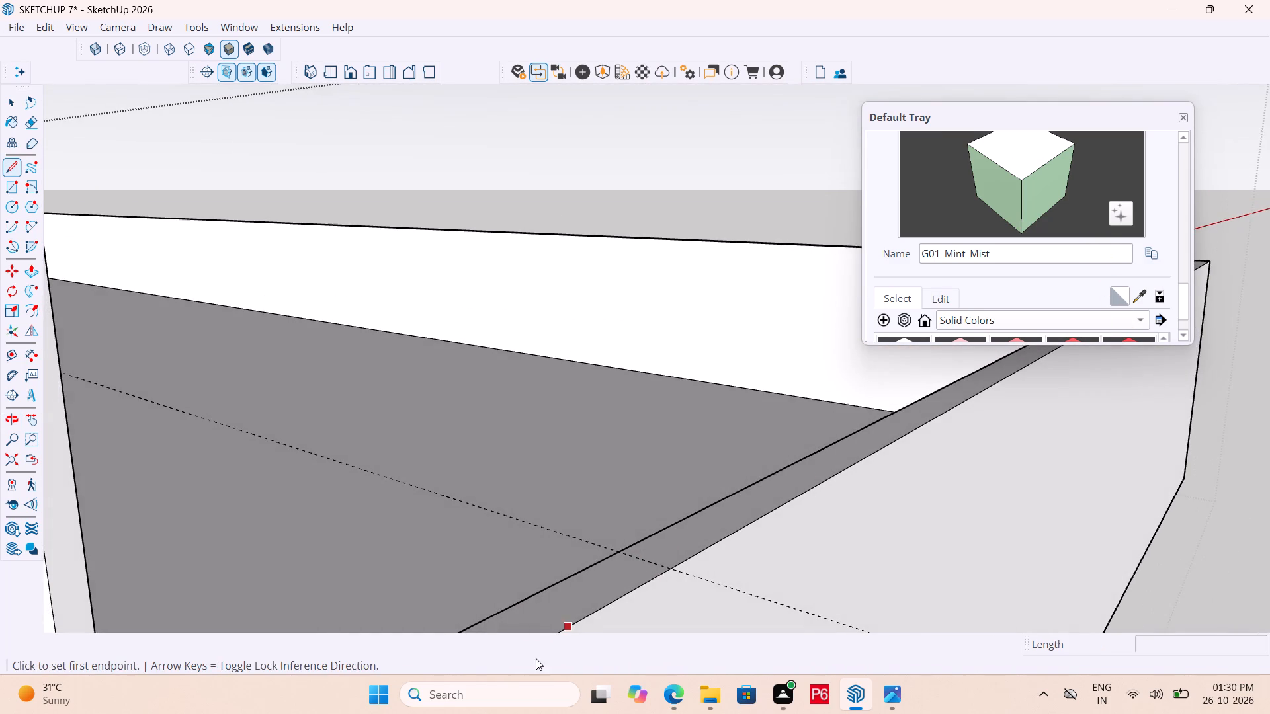
{"action": "scroll", "coordinate": [613, 586], "scroll_direction": "up", "scroll_amount": 5}
{"action": "left_click", "coordinate": [682, 573]}
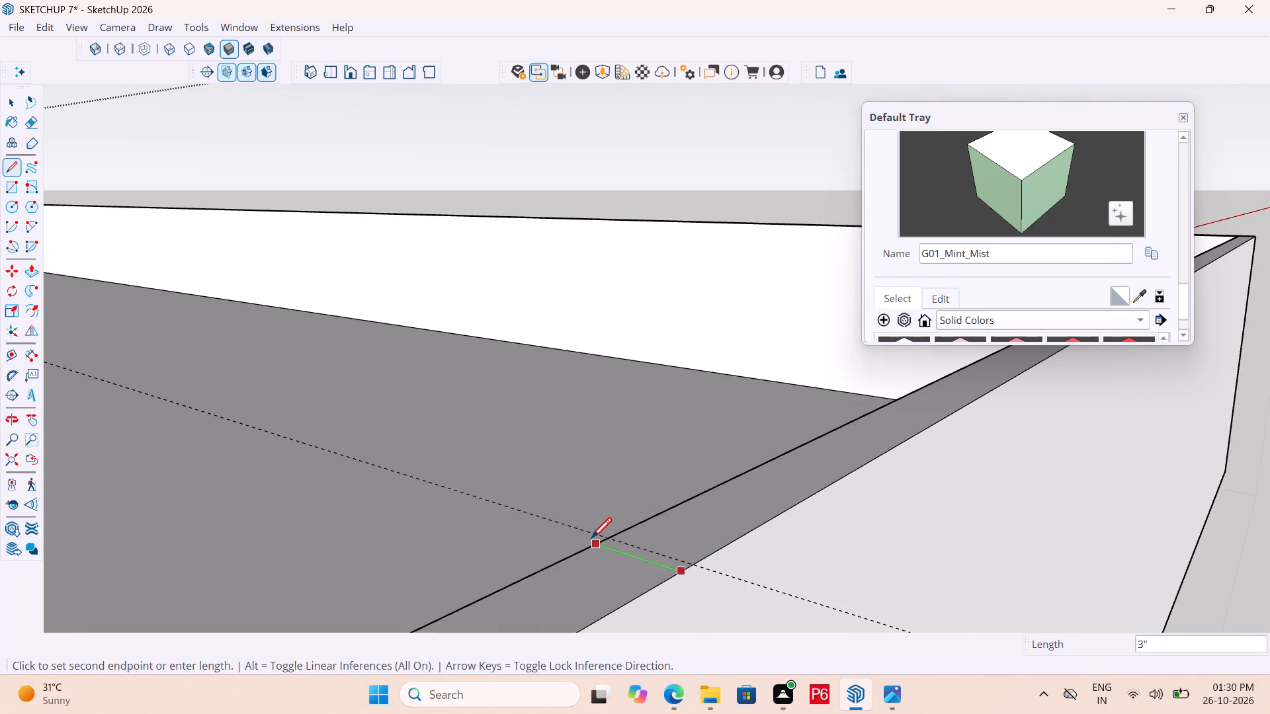
{"action": "left_click", "coordinate": [591, 540]}
{"action": "key", "text": "space"}
{"action": "scroll", "coordinate": [680, 566], "scroll_direction": "down", "scroll_amount": 13}
{"action": "middle_click_drag", "start_coordinate": [755, 506], "coordinate": [287, 606]}
{"action": "scroll", "coordinate": [755, 506], "scroll_direction": "down", "scroll_amount": 1}
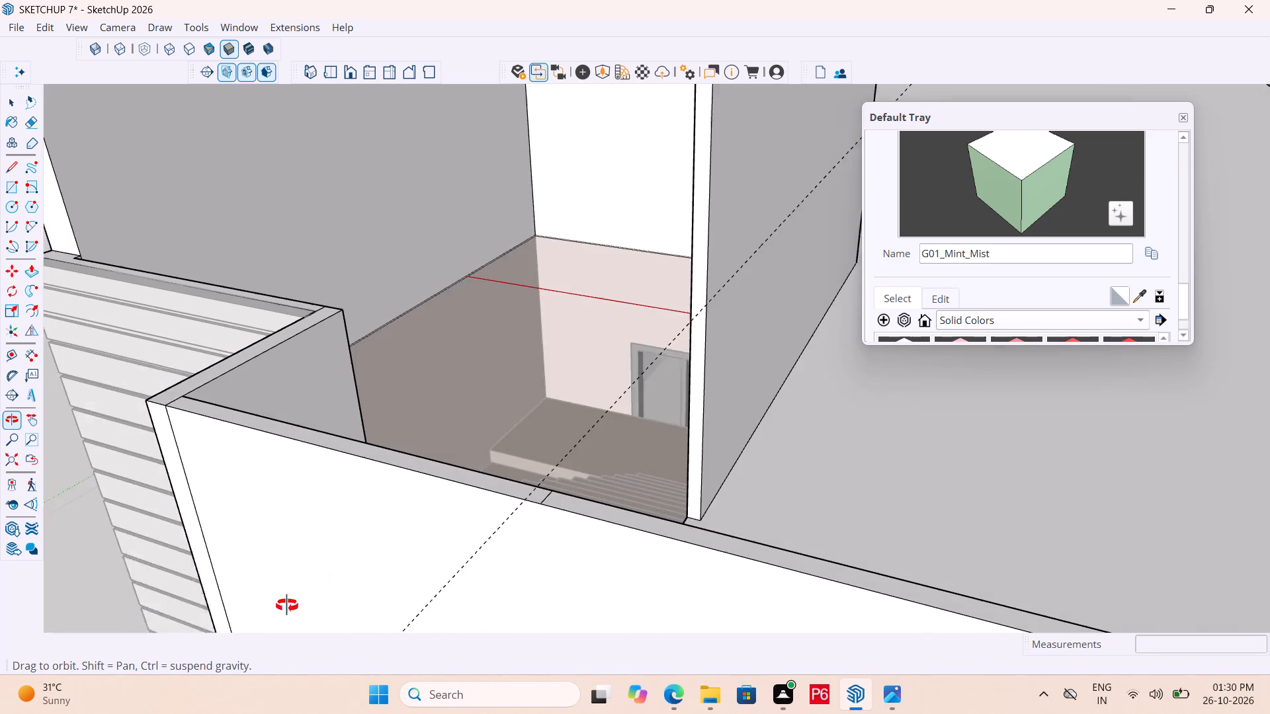
Erase the dashed guide line crossing the front parapet beside the stair opening.
{"action": "middle_click_drag", "start_coordinate": [287, 606], "coordinate": [286, 606]}
{"action": "key", "text": "e"}
{"action": "left_click_drag", "start_coordinate": [593, 422], "coordinate": [609, 422]}
{"action": "scroll", "coordinate": [464, 428], "scroll_direction": "down", "scroll_amount": 5}
Erase the stray seam edges across the parapet top at the corners beside the stair opening.
{"action": "middle_click_drag", "start_coordinate": [535, 475], "coordinate": [627, 520]}
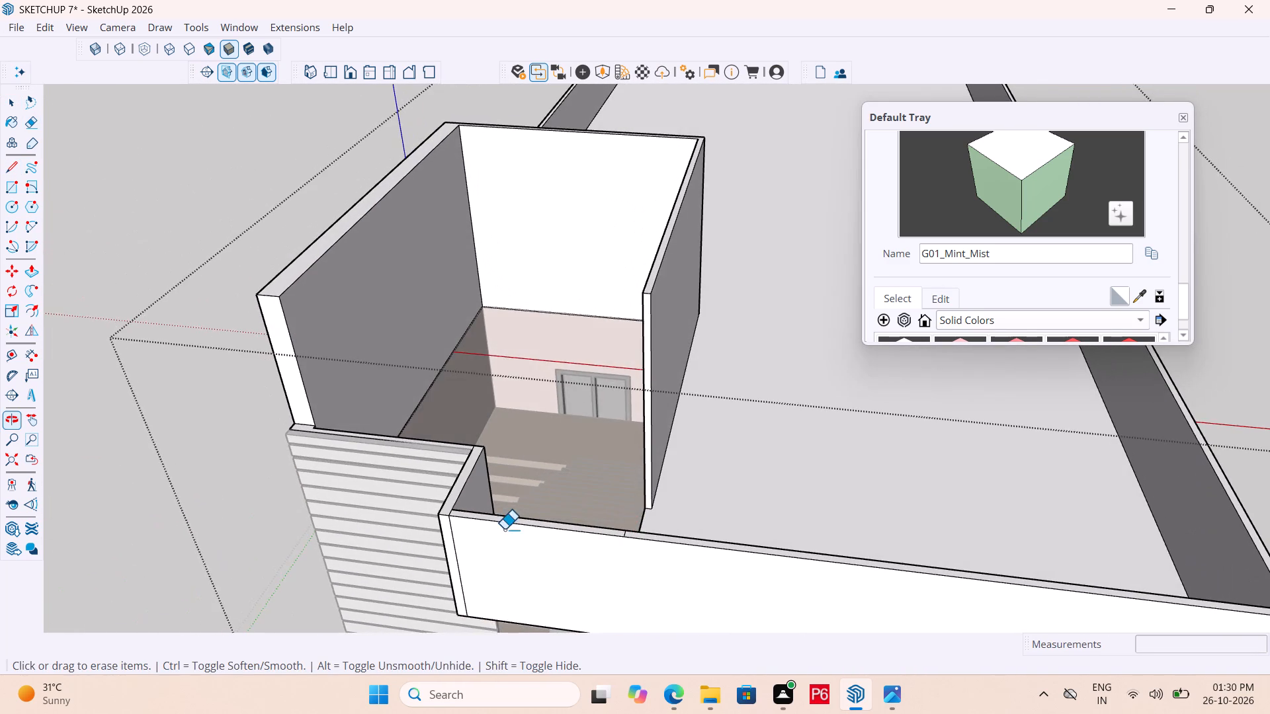
{"action": "scroll", "coordinate": [503, 530], "scroll_direction": "up", "scroll_amount": 4}
{"action": "scroll", "coordinate": [425, 532], "scroll_direction": "up", "scroll_amount": 6}
{"action": "left_click_drag", "start_coordinate": [430, 483], "coordinate": [423, 484]}
{"action": "scroll", "coordinate": [572, 571], "scroll_direction": "down", "scroll_amount": 4}
{"action": "scroll", "coordinate": [570, 403], "scroll_direction": "up", "scroll_amount": 7}
{"action": "left_click_drag", "start_coordinate": [318, 419], "coordinate": [310, 414]}
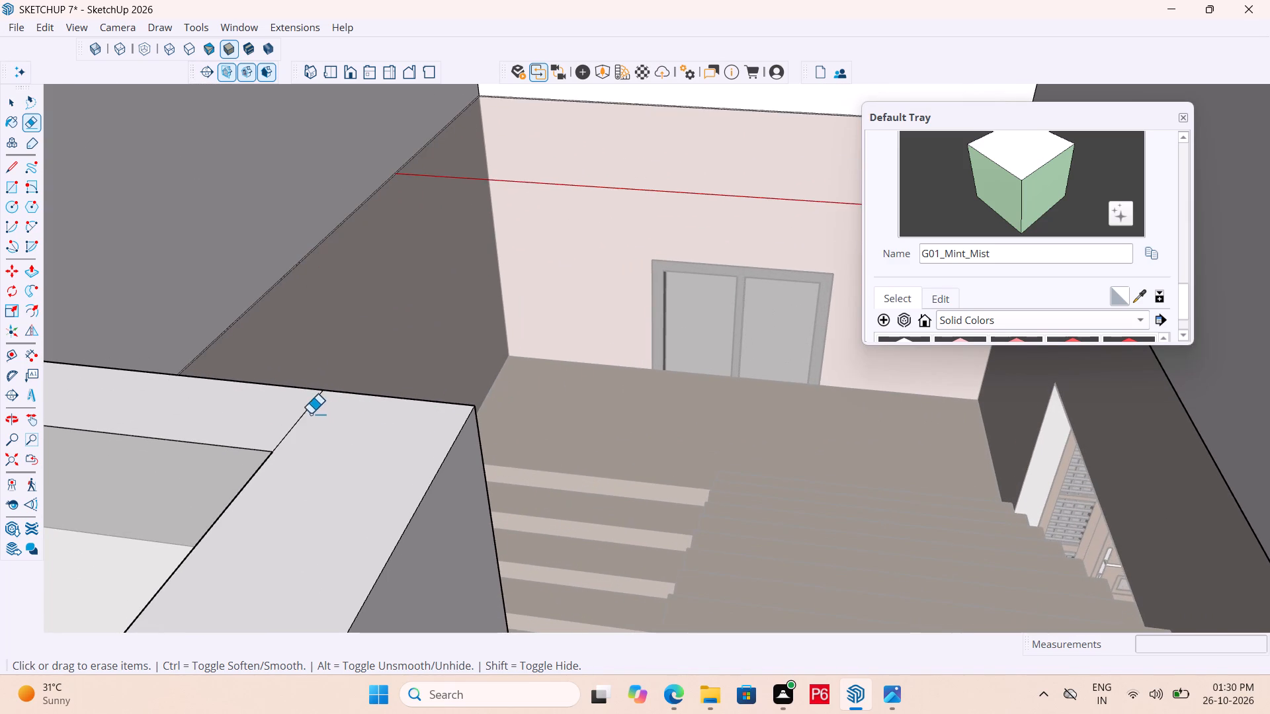
{"action": "left_click_drag", "start_coordinate": [310, 414], "coordinate": [293, 404]}
{"action": "scroll", "coordinate": [651, 524], "scroll_direction": "down", "scroll_amount": 10}
{"action": "scroll", "coordinate": [398, 517], "scroll_direction": "up", "scroll_amount": 5}
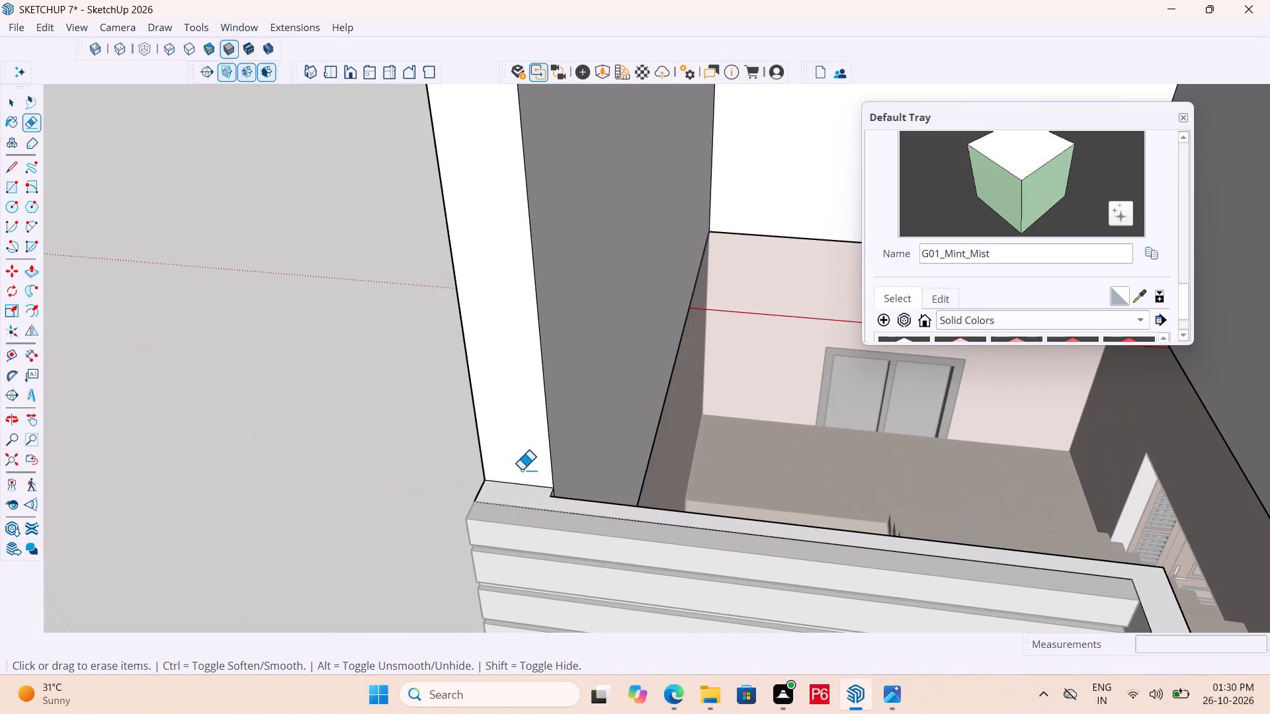
Push/Pull the parapet top in front of the stair opening up to the height of the stair walls.
{"action": "scroll", "coordinate": [312, 499], "scroll_direction": "down", "scroll_amount": 11}
{"action": "middle_click_drag", "start_coordinate": [544, 586], "coordinate": [525, 592]}
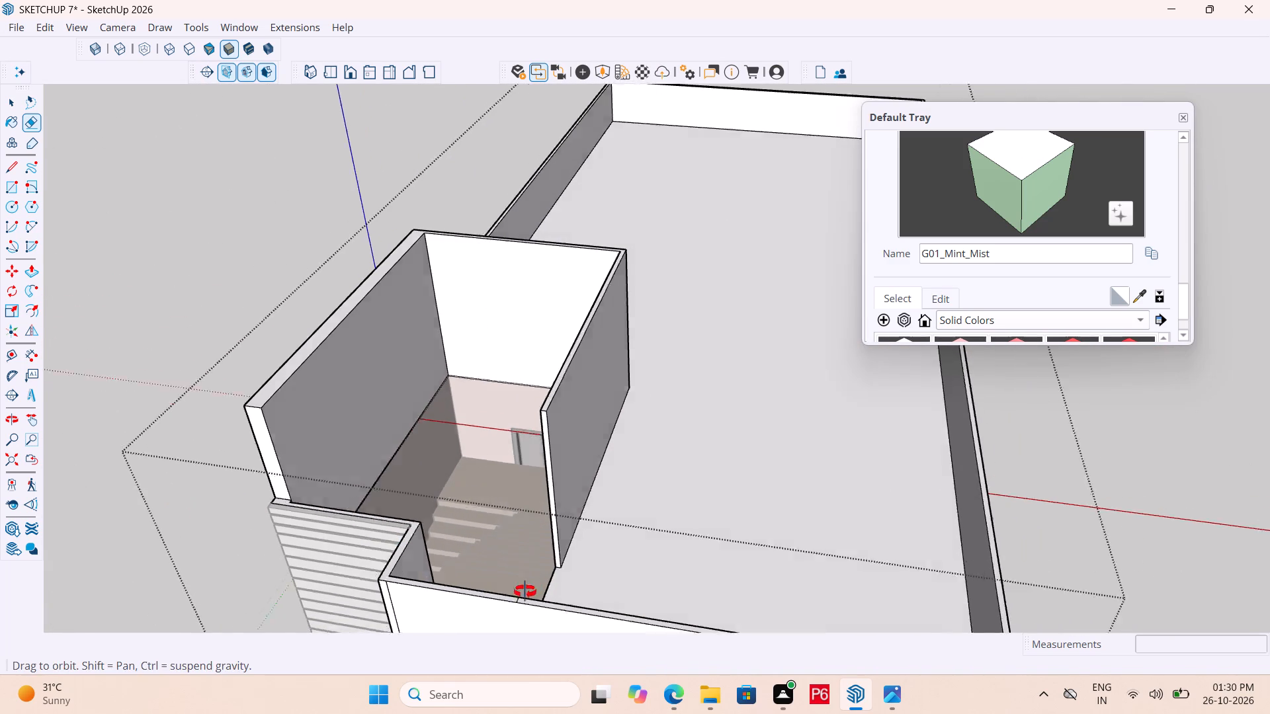
{"action": "middle_click_drag", "start_coordinate": [525, 592], "coordinate": [497, 598]}
{"action": "key", "text": "p"}
{"action": "left_click", "coordinate": [449, 593]}
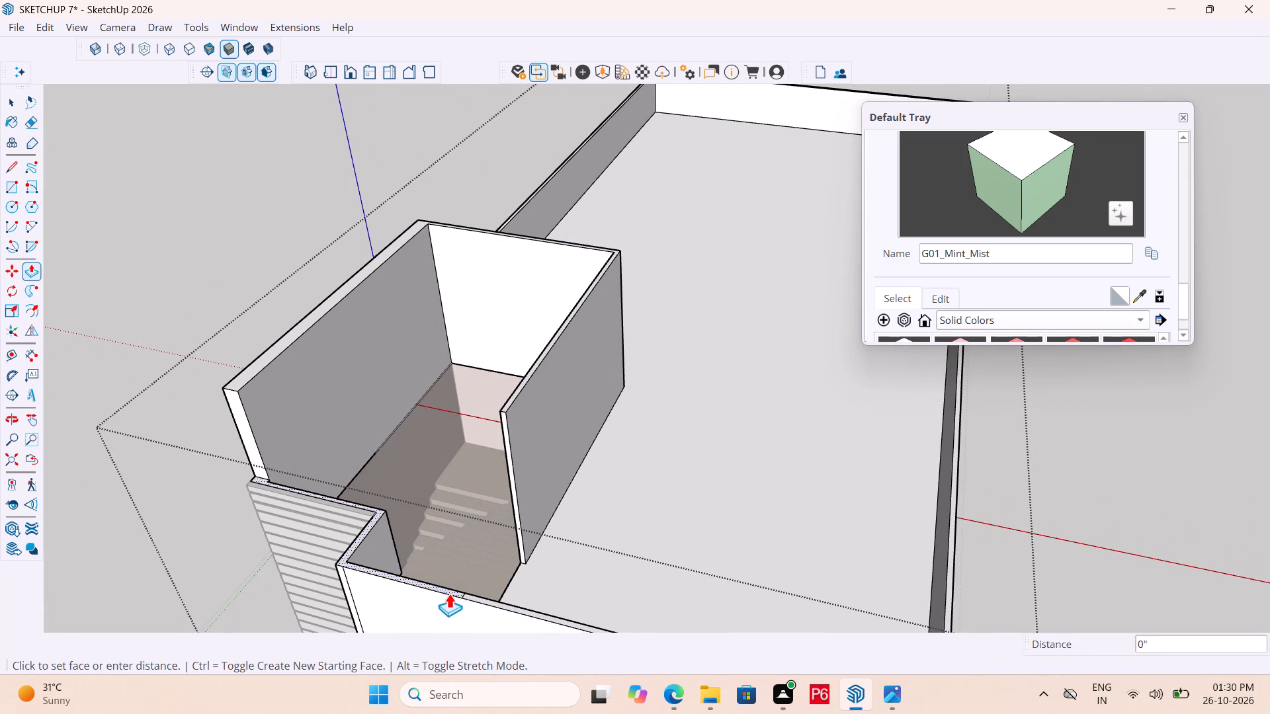
{"action": "left_click", "coordinate": [511, 396]}
Erase the leftover seam edges on the outer corners and top of the raised stair-enclosure walls.
{"action": "middle_click_drag", "start_coordinate": [283, 512], "coordinate": [544, 508]}
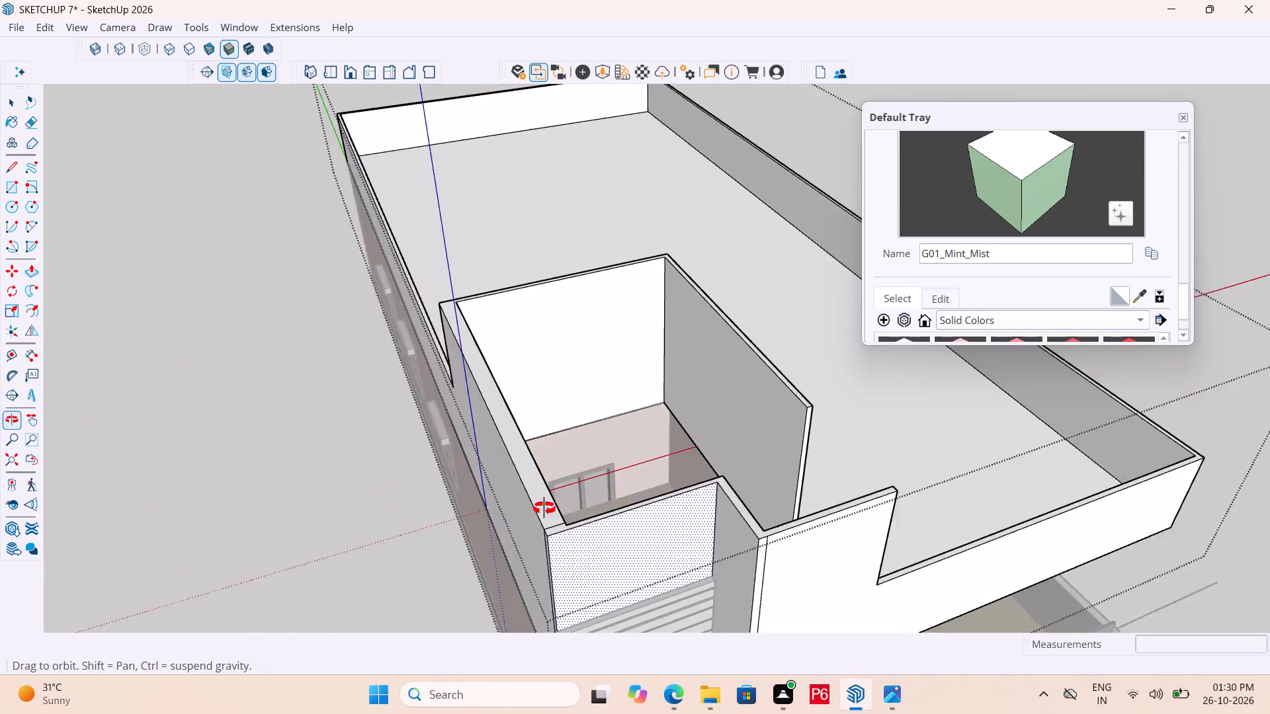
{"action": "middle_click_drag", "start_coordinate": [544, 508], "coordinate": [645, 499]}
{"action": "scroll", "coordinate": [746, 565], "scroll_direction": "up", "scroll_amount": 8}
{"action": "key", "text": "e"}
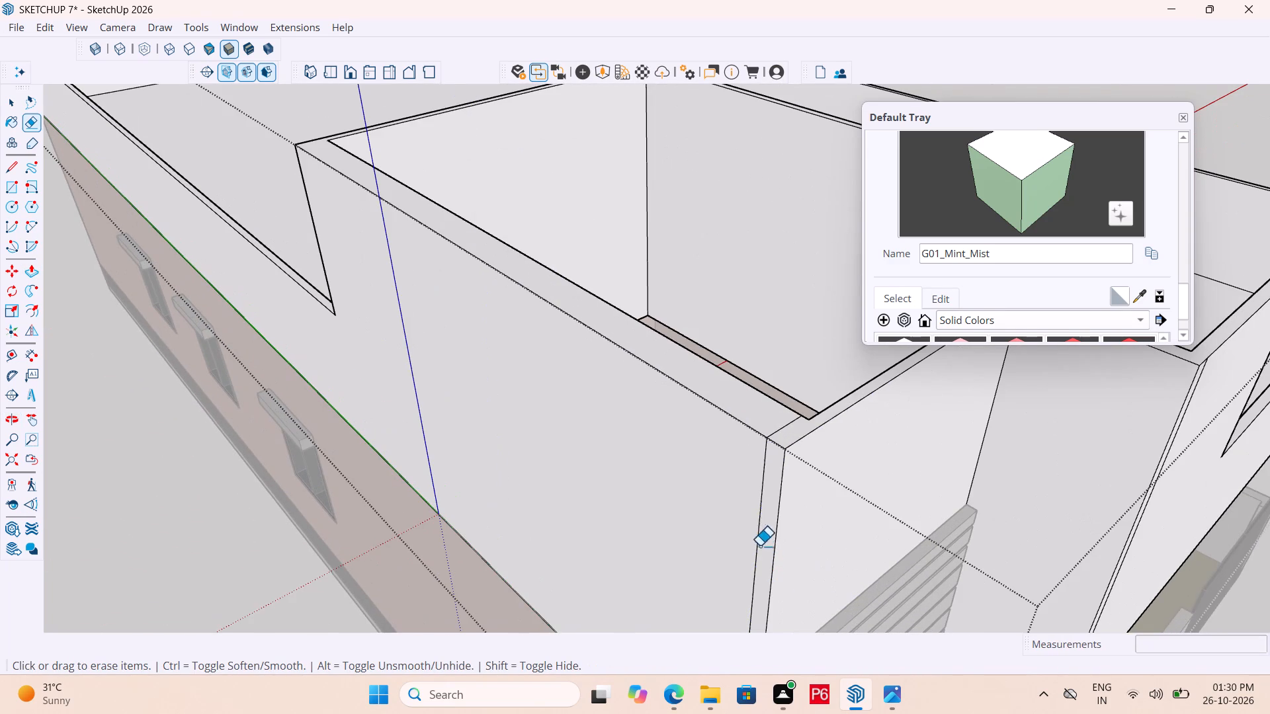
{"action": "left_click", "coordinate": [753, 518]}
{"action": "left_click_drag", "start_coordinate": [761, 501], "coordinate": [767, 488]}
{"action": "left_click", "coordinate": [767, 487]}
{"action": "left_click", "coordinate": [780, 428]}
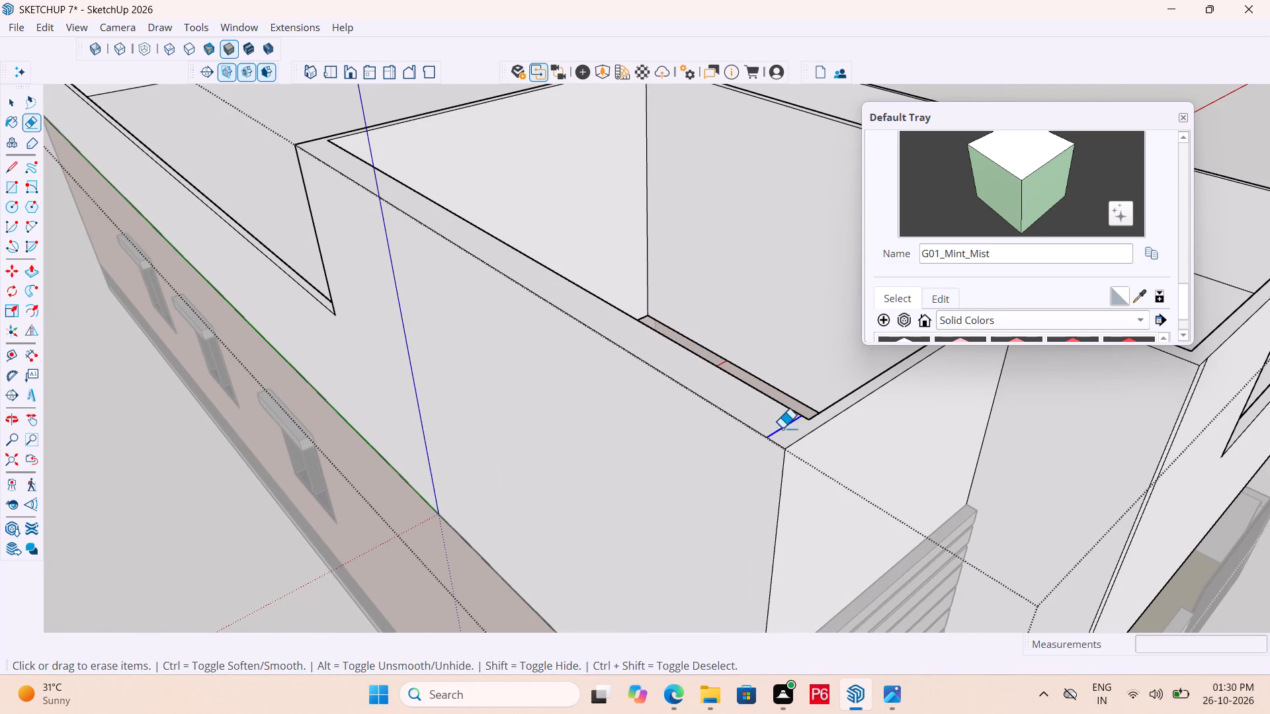
{"action": "scroll", "coordinate": [529, 441], "scroll_direction": "down", "scroll_amount": 8}
{"action": "scroll", "coordinate": [868, 520], "scroll_direction": "up", "scroll_amount": 4}
{"action": "scroll", "coordinate": [697, 489], "scroll_direction": "up", "scroll_amount": 3}
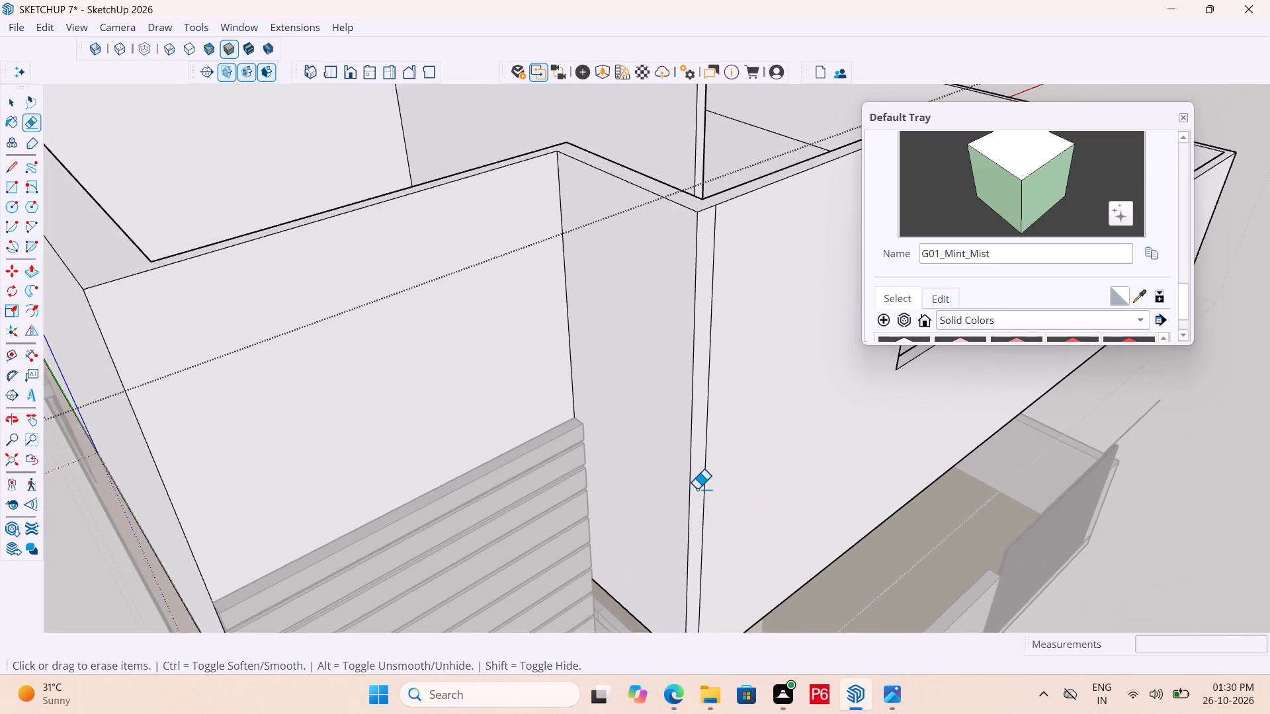
{"action": "scroll", "coordinate": [697, 489], "scroll_direction": "up", "scroll_amount": 2}
{"action": "triple_click", "coordinate": [714, 413]}
{"action": "left_click", "coordinate": [710, 414]}
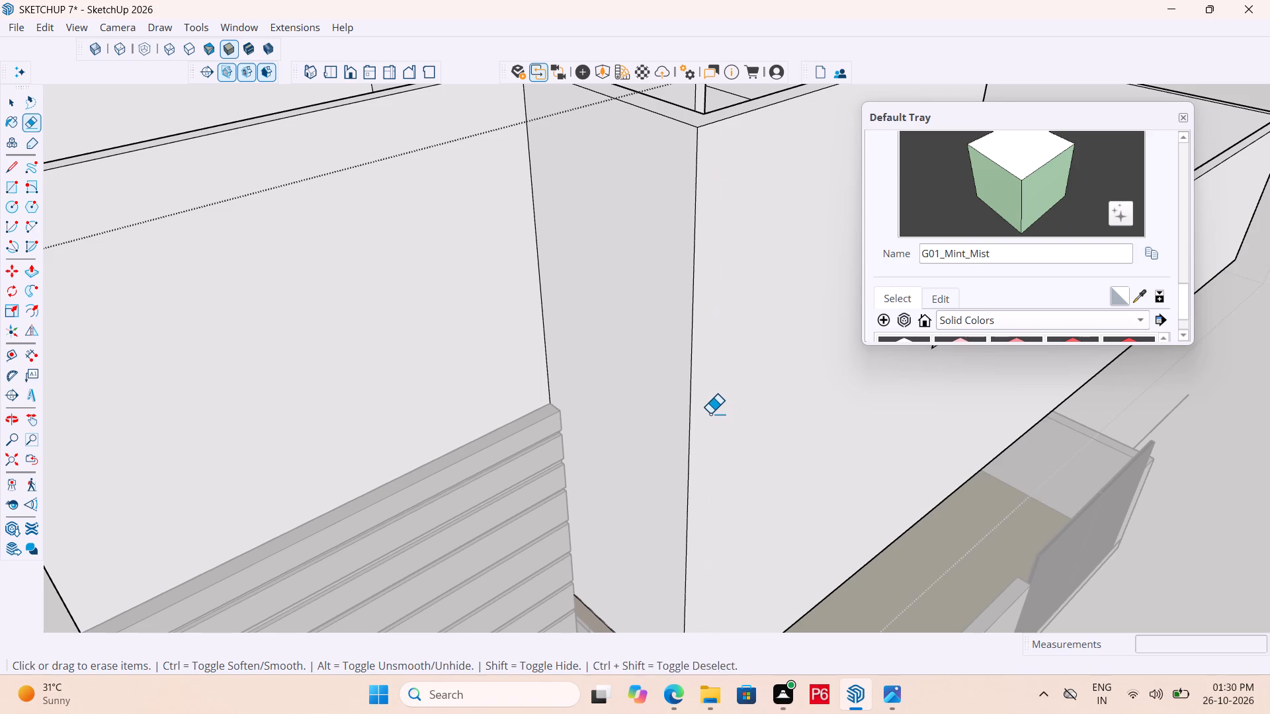
Push/Pull the end face of the roof-side stair wall about 5' 1" forward to meet the raised front wall.
{"action": "scroll", "coordinate": [683, 531], "scroll_direction": "down", "scroll_amount": 10}
{"action": "middle_click_drag", "start_coordinate": [872, 536], "coordinate": [473, 551]}
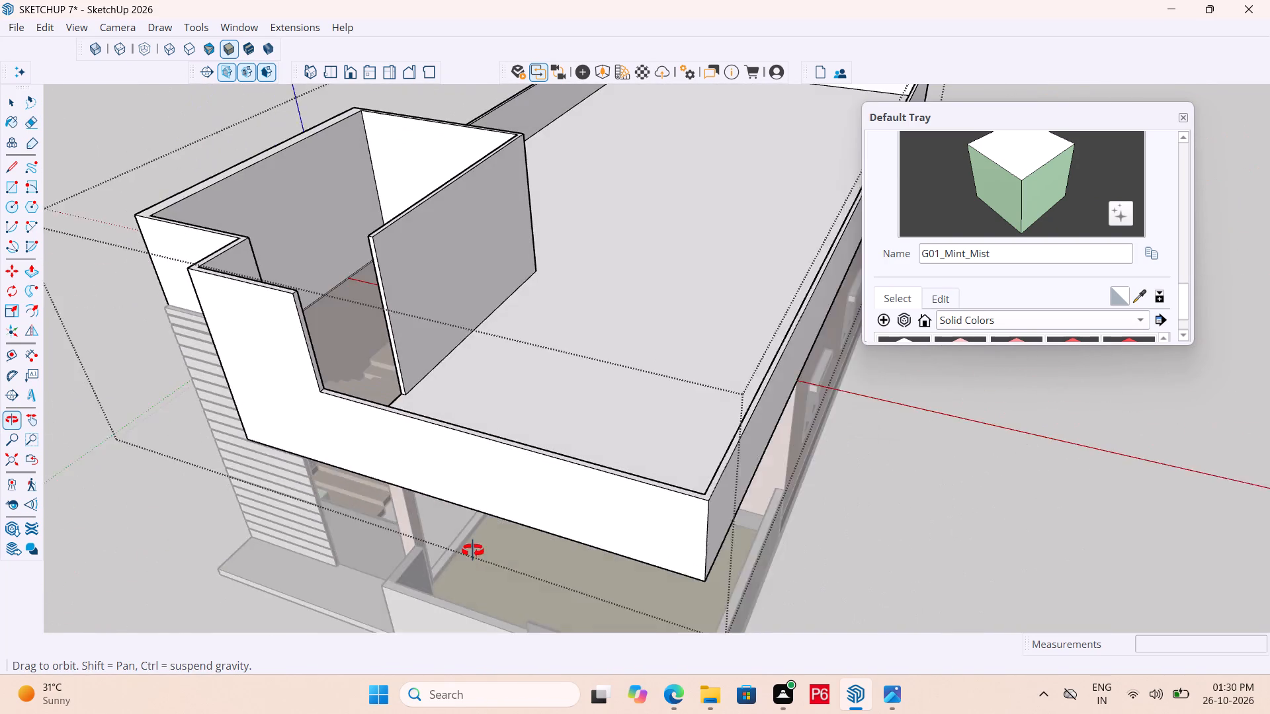
{"action": "middle_click_drag", "start_coordinate": [473, 551], "coordinate": [476, 578]}
{"action": "scroll", "coordinate": [323, 480], "scroll_direction": "up", "scroll_amount": 5}
{"action": "middle_click_drag", "start_coordinate": [374, 480], "coordinate": [516, 491]}
{"action": "key", "text": "p"}
{"action": "scroll", "coordinate": [597, 510], "scroll_direction": "down", "scroll_amount": 4}
{"action": "middle_click_drag", "start_coordinate": [508, 403], "coordinate": [480, 399]}
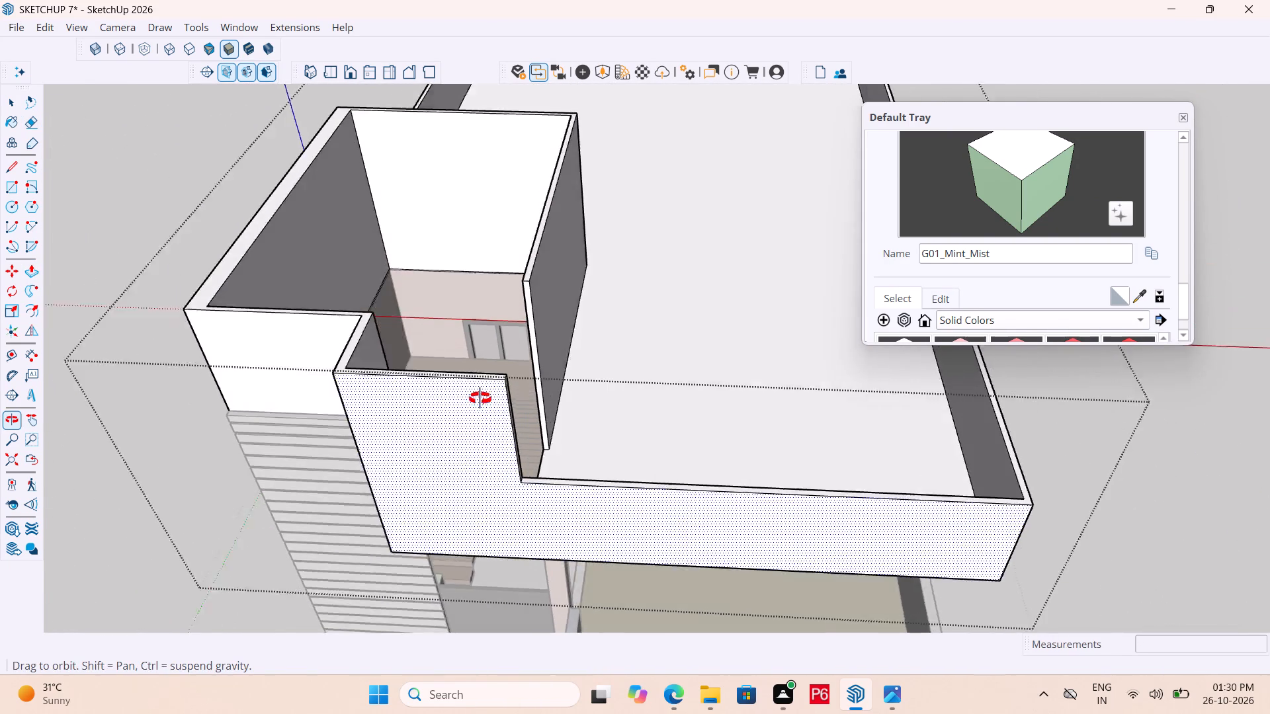
{"action": "middle_click_drag", "start_coordinate": [480, 399], "coordinate": [362, 403]}
{"action": "scroll", "coordinate": [453, 321], "scroll_direction": "up", "scroll_amount": 8}
{"action": "left_click", "coordinate": [507, 301]}
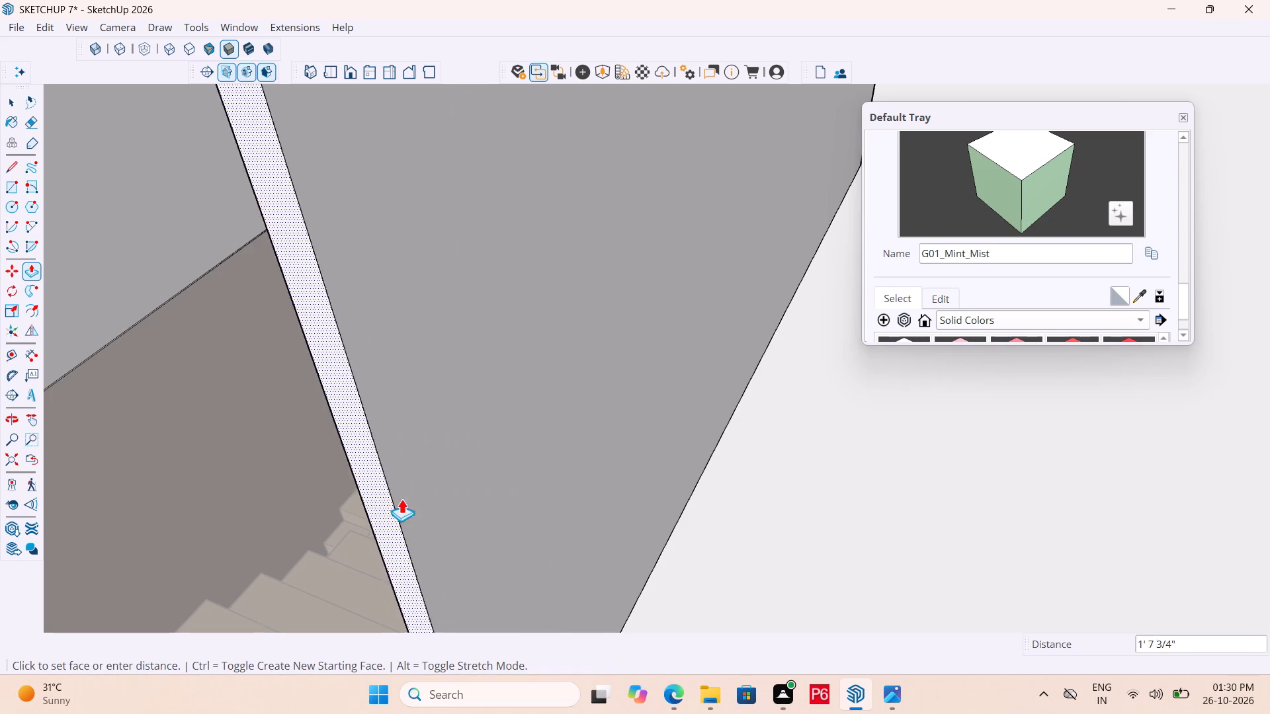
{"action": "scroll", "coordinate": [540, 436], "scroll_direction": "down", "scroll_amount": 10}
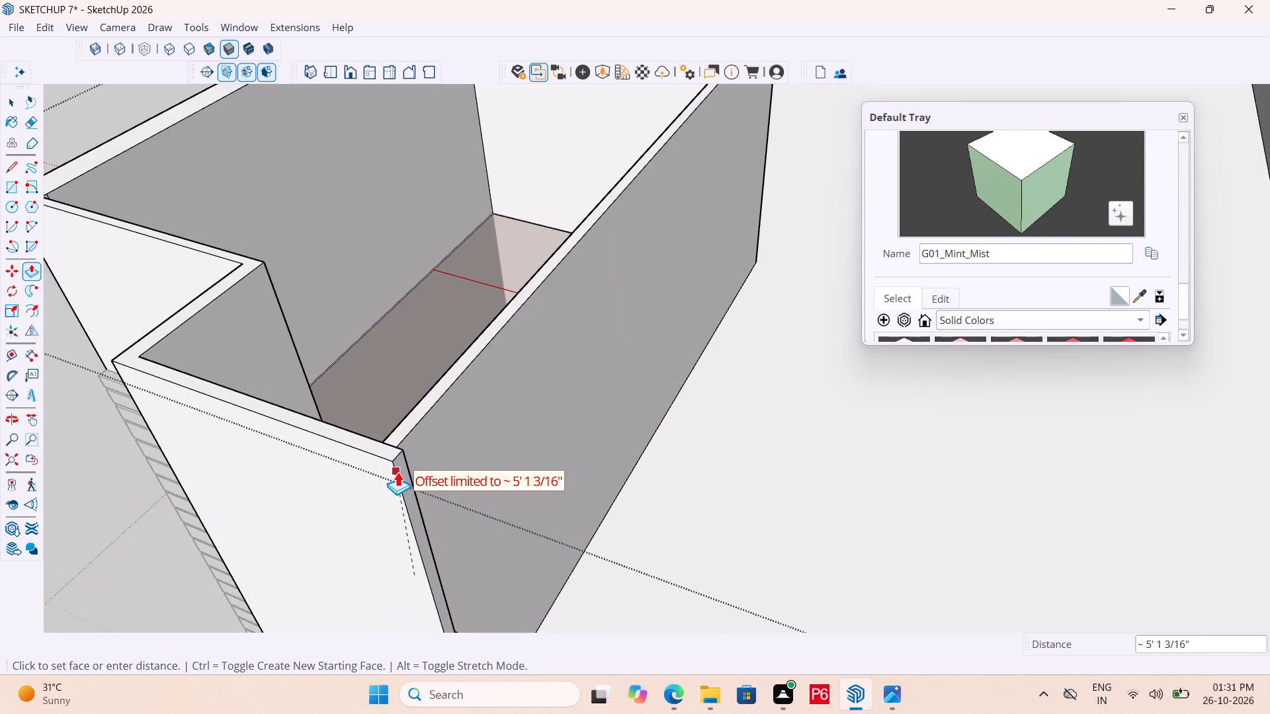
{"action": "left_click", "coordinate": [398, 471]}
Push/Pull the raised front wall's narrow end face about 1 3/8", flush with the stair wall's roof-side face.
{"action": "middle_click_drag", "start_coordinate": [618, 473], "coordinate": [335, 529]}
{"action": "scroll", "coordinate": [695, 555], "scroll_direction": "down", "scroll_amount": 5}
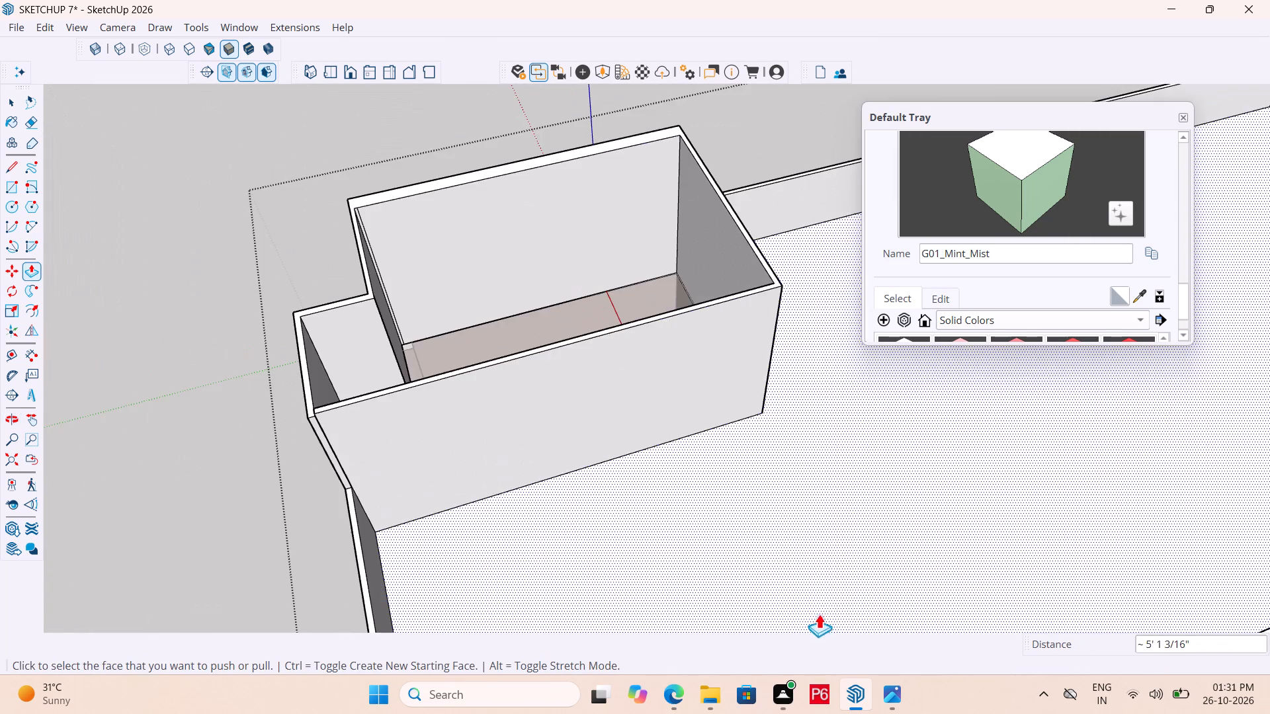
{"action": "scroll", "coordinate": [288, 401], "scroll_direction": "up", "scroll_amount": 10}
{"action": "left_click", "coordinate": [368, 465]}
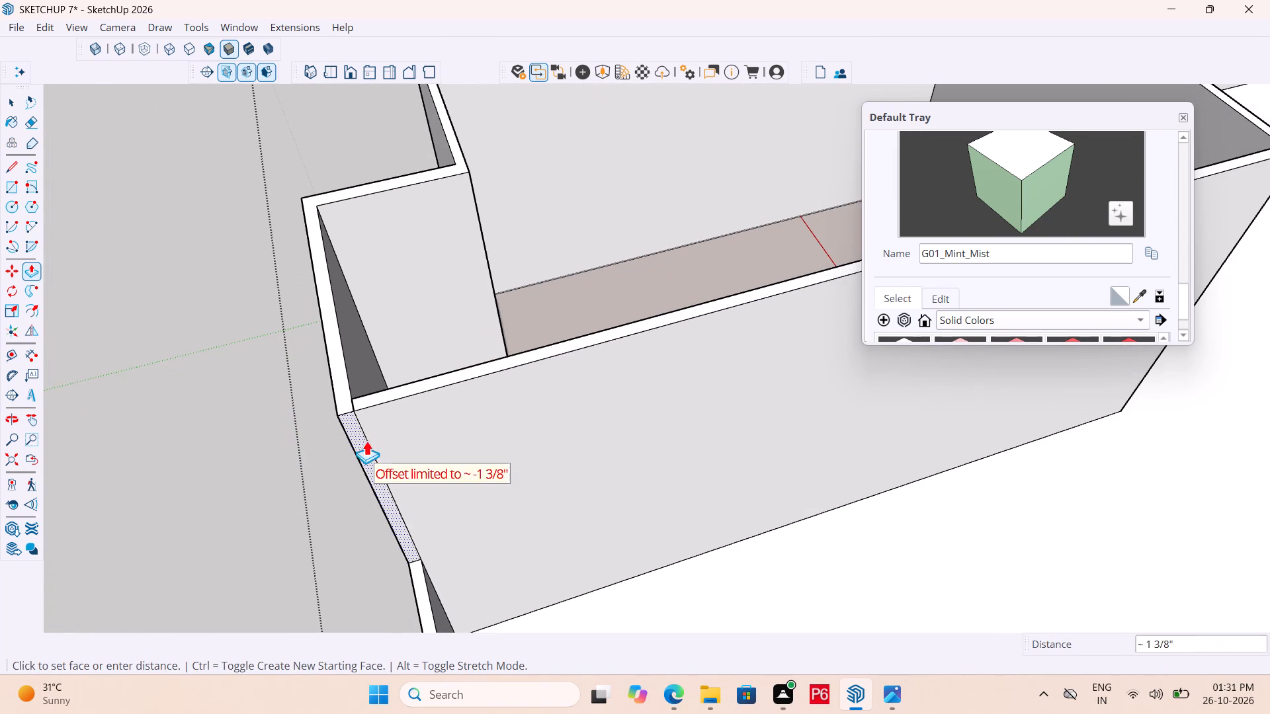
{"action": "left_click", "coordinate": [372, 428]}
Save the model.
{"action": "key", "text": "ctrl+s"}
{"action": "key", "text": "ctrl+s"}
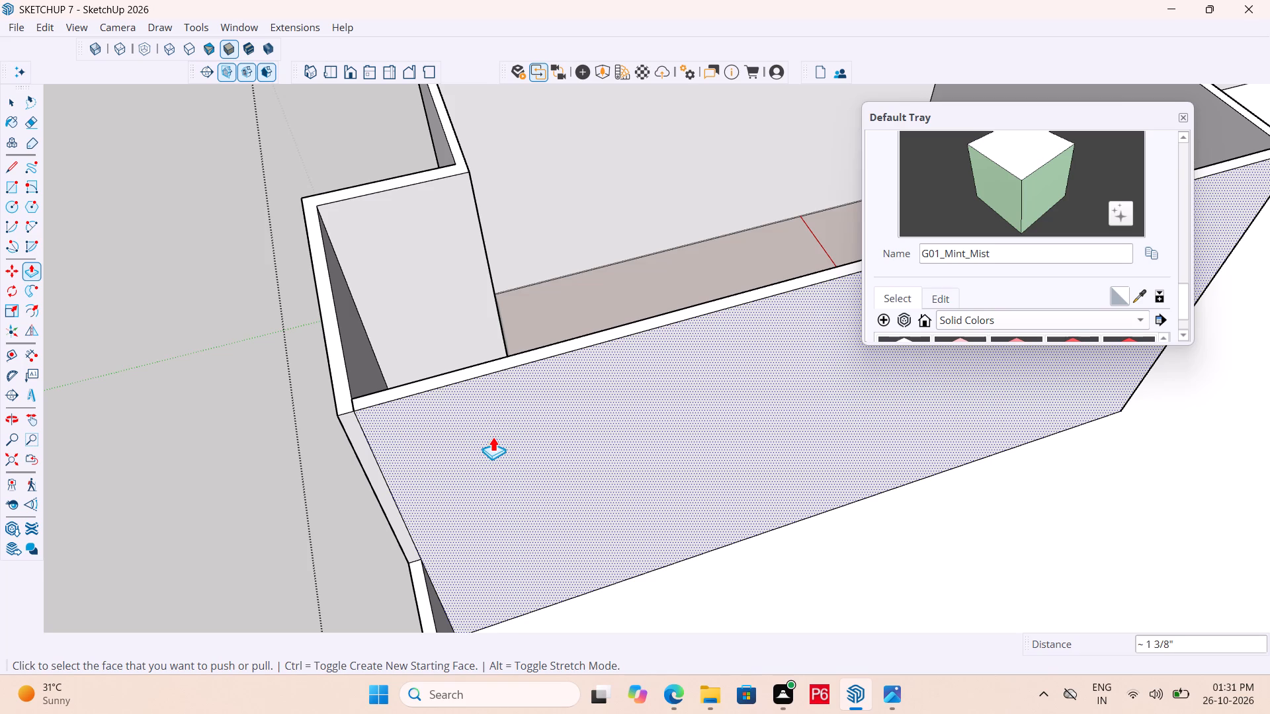
{"action": "key", "text": "ctrl+s"}
{"action": "key", "text": "ctrl+s"}
{"action": "key", "text": "ctrl+s"}
Examine the closed stair enclosure from the front and from the roof side.
{"action": "middle_click_drag", "start_coordinate": [505, 502], "coordinate": [864, 539]}
{"action": "scroll", "coordinate": [538, 557], "scroll_direction": "down", "scroll_amount": 2}
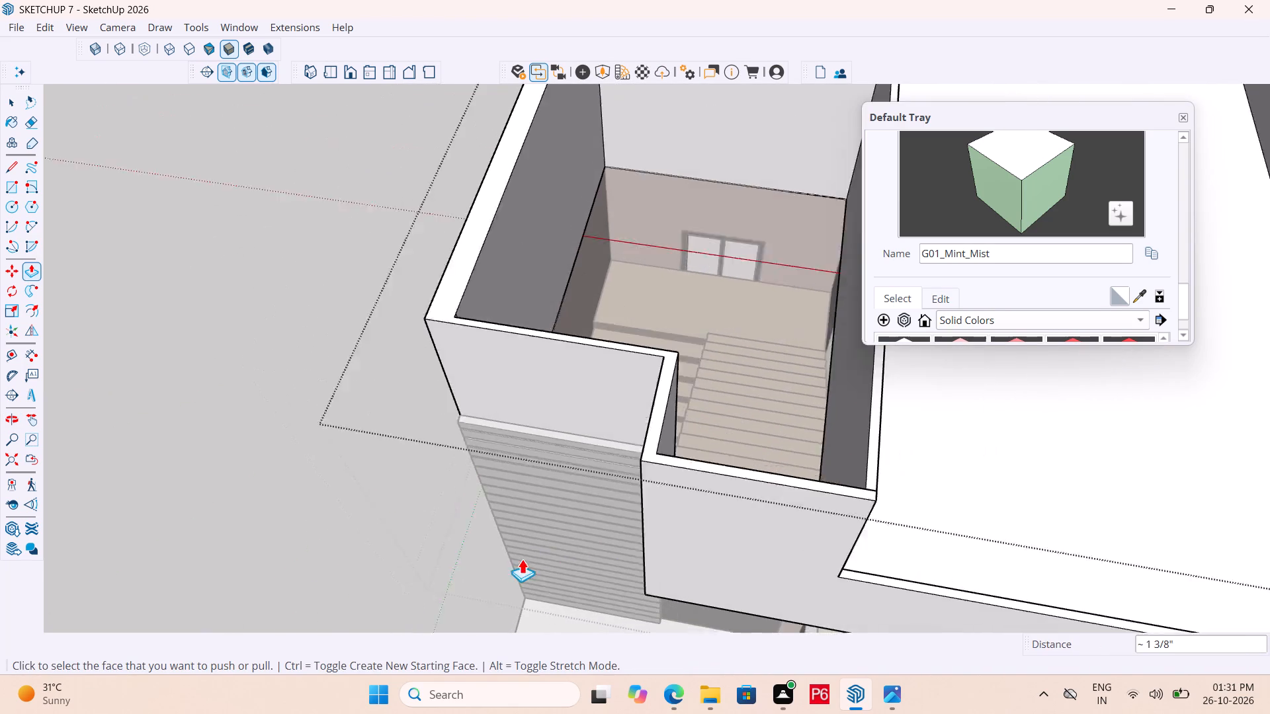
{"action": "scroll", "coordinate": [522, 559], "scroll_direction": "down", "scroll_amount": 4}
{"action": "middle_click_drag", "start_coordinate": [767, 530], "coordinate": [408, 454]}
{"action": "scroll", "coordinate": [408, 407], "scroll_direction": "up", "scroll_amount": 2}
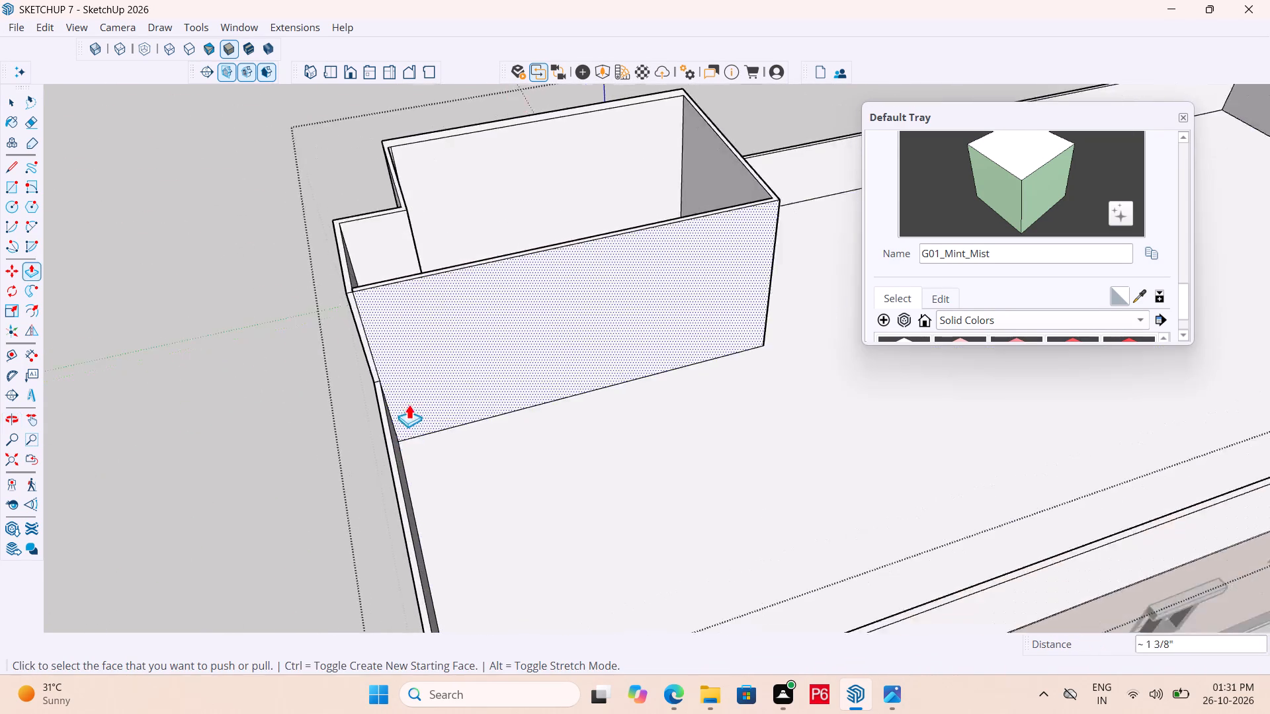
{"action": "scroll", "coordinate": [409, 404], "scroll_direction": "up", "scroll_amount": 2}
{"action": "scroll", "coordinate": [661, 409], "scroll_direction": "up", "scroll_amount": 1}
{"action": "middle_click_drag", "start_coordinate": [664, 412], "coordinate": [419, 434]}
{"action": "scroll", "coordinate": [762, 581], "scroll_direction": "down", "scroll_amount": 5}
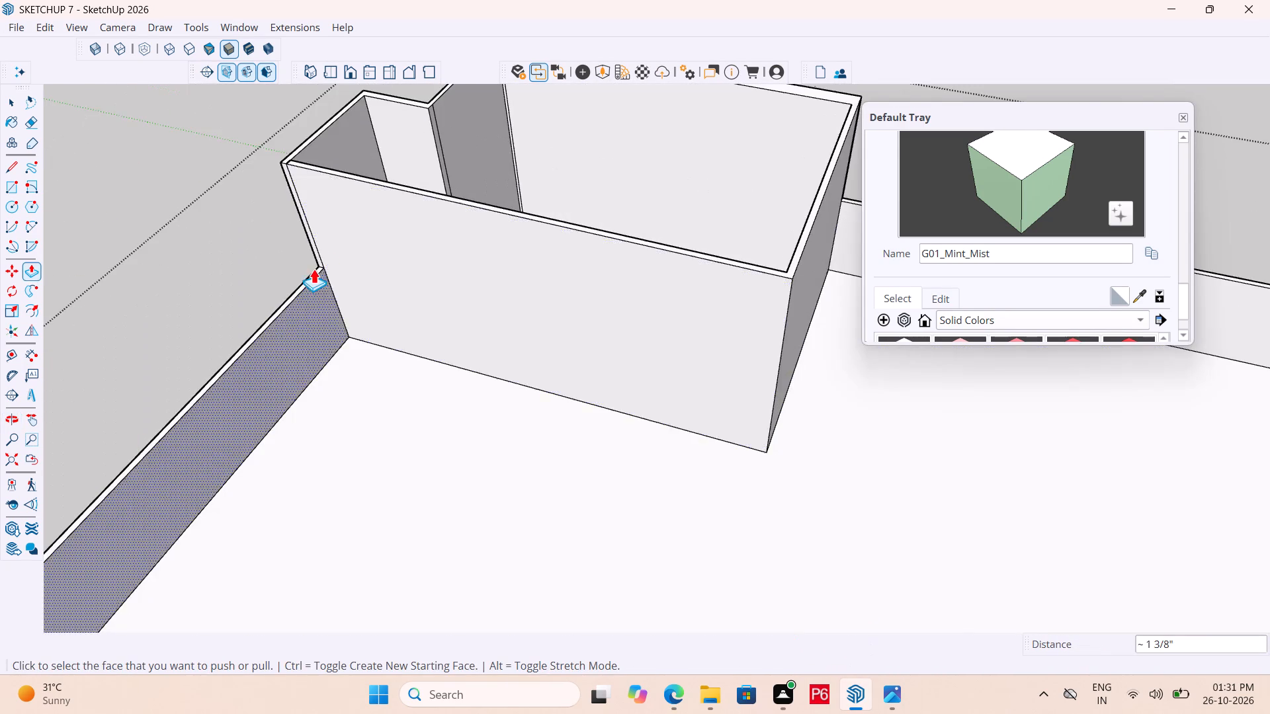
Draw a 7' by 3' door rectangle on the enclosure's roof-side wall from its bottom corner at the front parapet.
{"action": "middle_click_drag", "start_coordinate": [327, 264], "coordinate": [443, 204]}
{"action": "scroll", "coordinate": [326, 182], "scroll_direction": "up", "scroll_amount": 13}
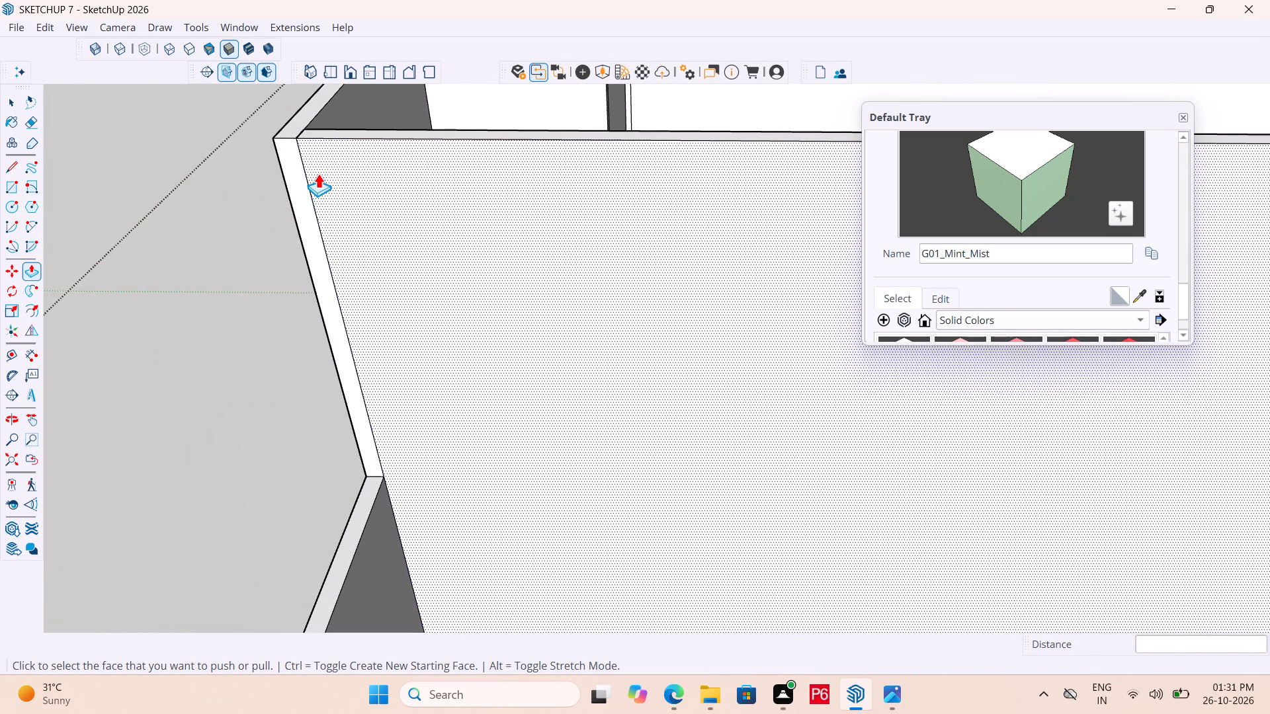
{"action": "key", "text": "r"}
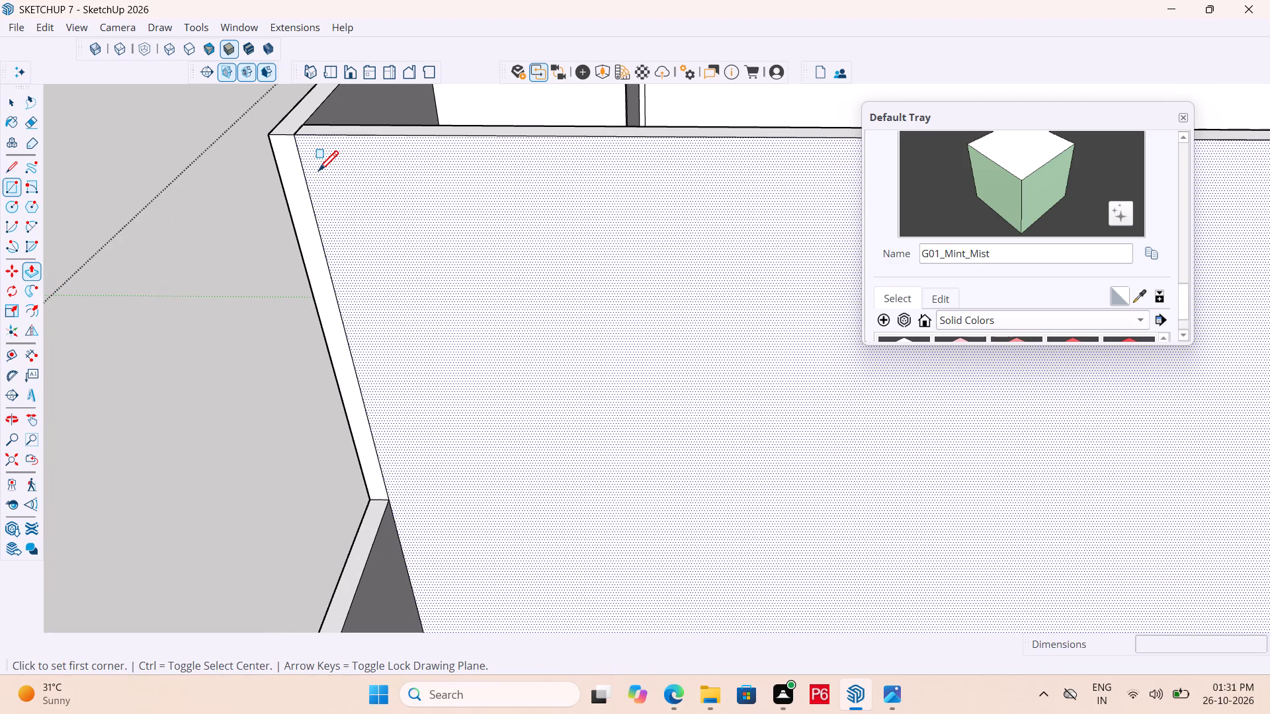
{"action": "scroll", "coordinate": [317, 186], "scroll_direction": "down", "scroll_amount": 5}
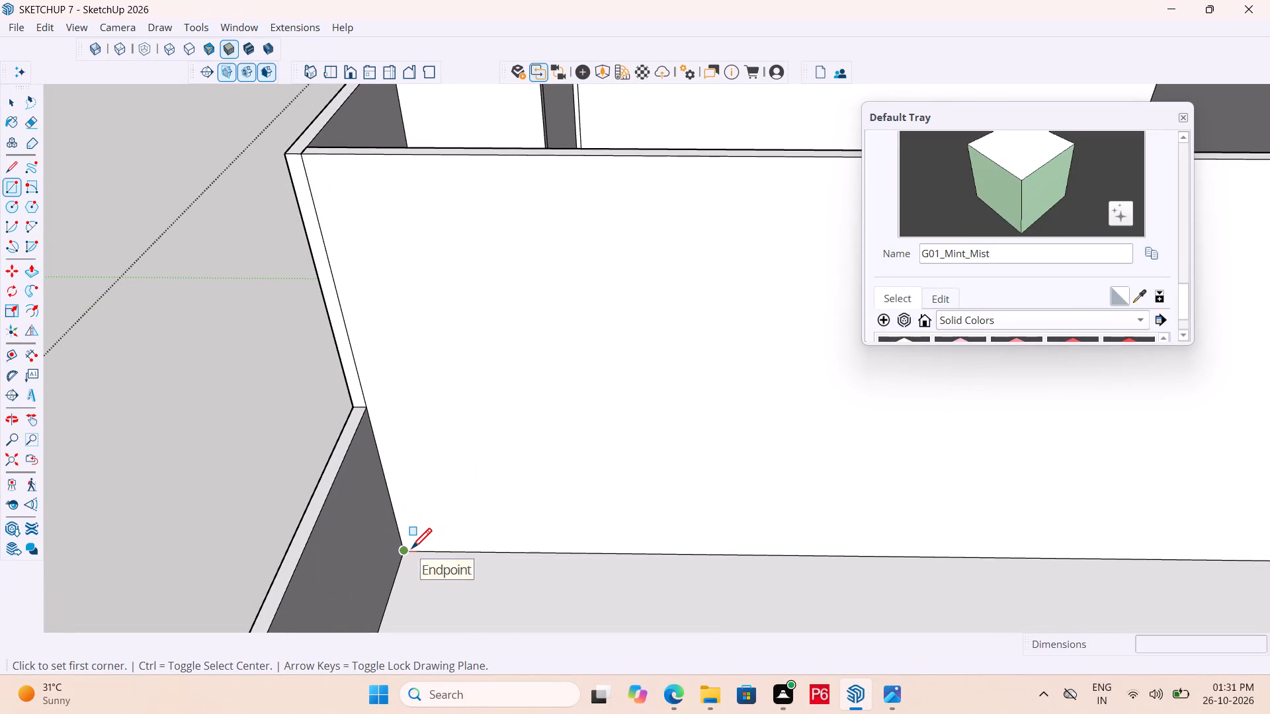
{"action": "left_click", "coordinate": [411, 551]}
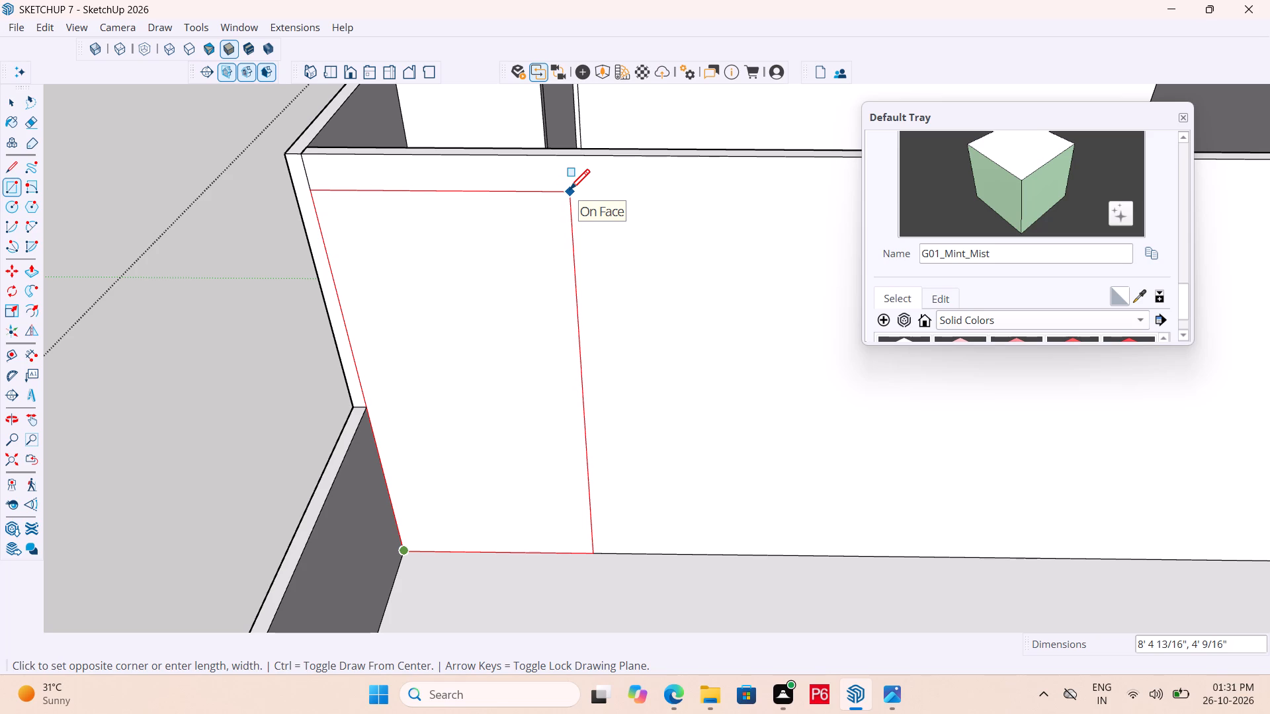
{"action": "key", "text": "3"}
{"action": "key", "text": "BackSpace"}
{"action": "type", "text": "7'"}
{"action": "type", "text": ",3'"}
{"action": "key", "text": "Return"}
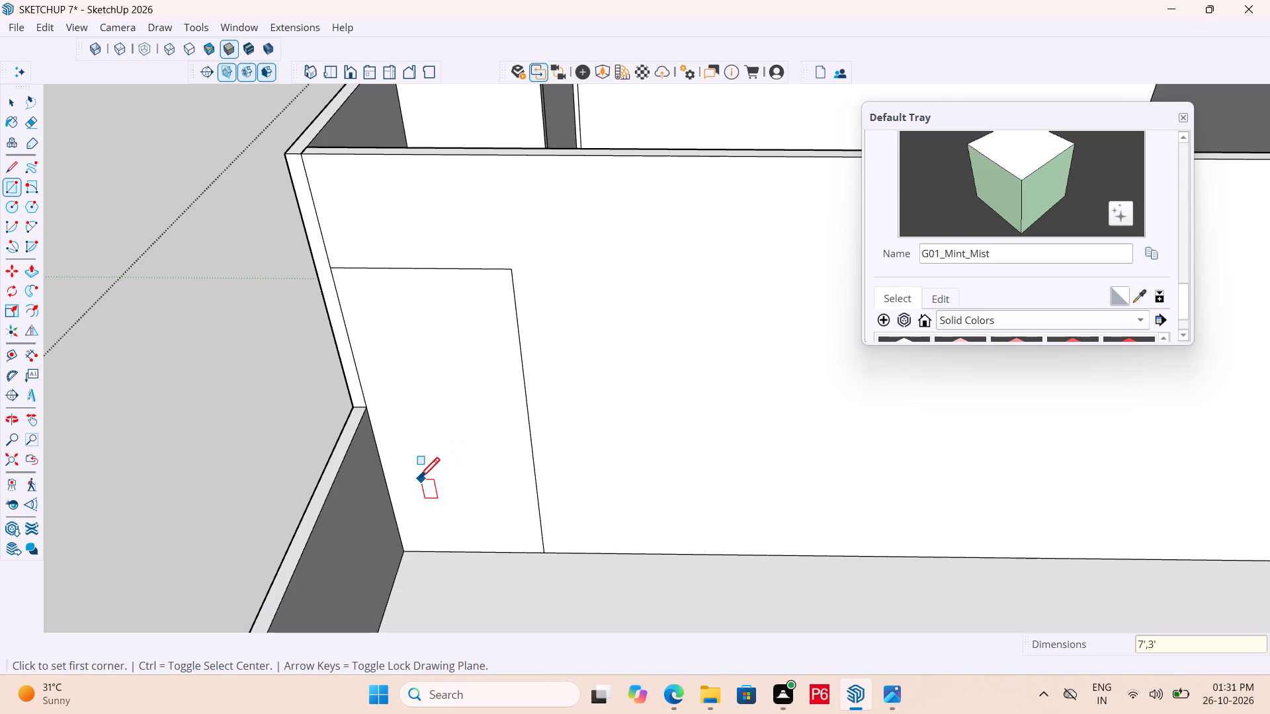
Push/Pull the door rectangle 3" through the wall to cut a doorway from the stairs to the roof.
{"action": "key", "text": "space"}
{"action": "left_click", "coordinate": [472, 391]}
{"action": "key", "text": "p"}
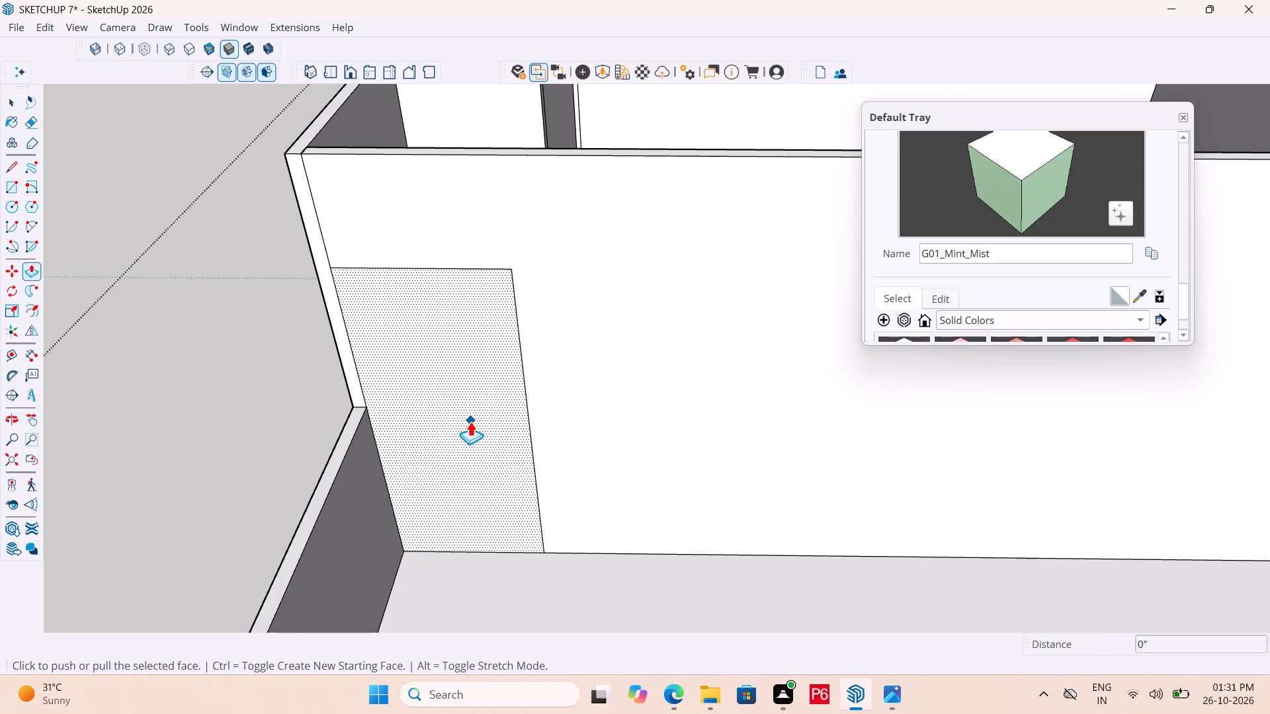
{"action": "left_click", "coordinate": [470, 421]}
{"action": "left_click", "coordinate": [482, 352]}
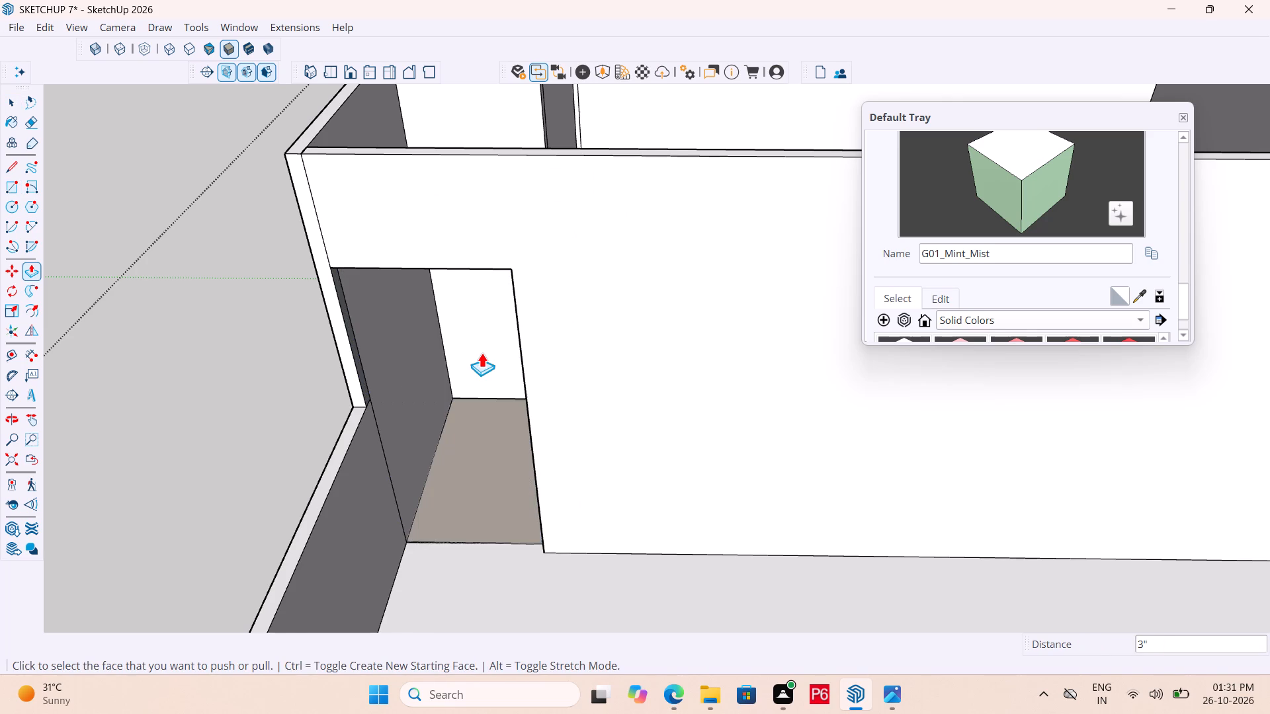
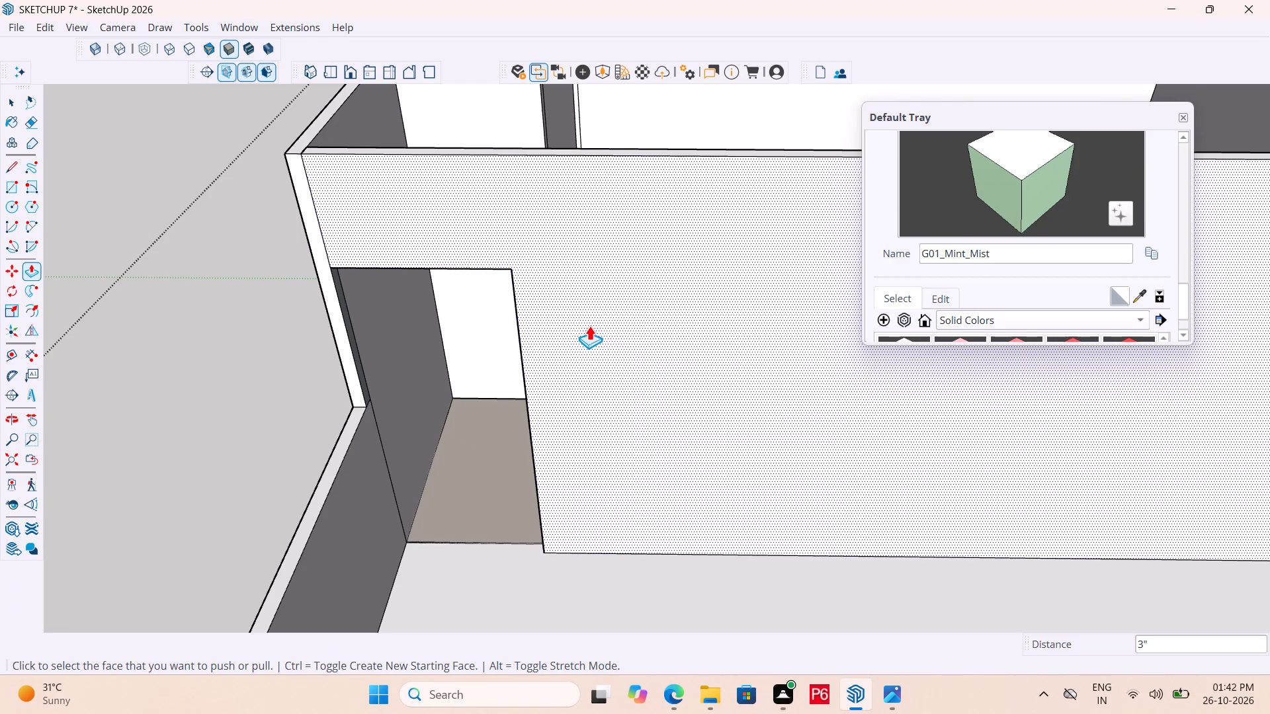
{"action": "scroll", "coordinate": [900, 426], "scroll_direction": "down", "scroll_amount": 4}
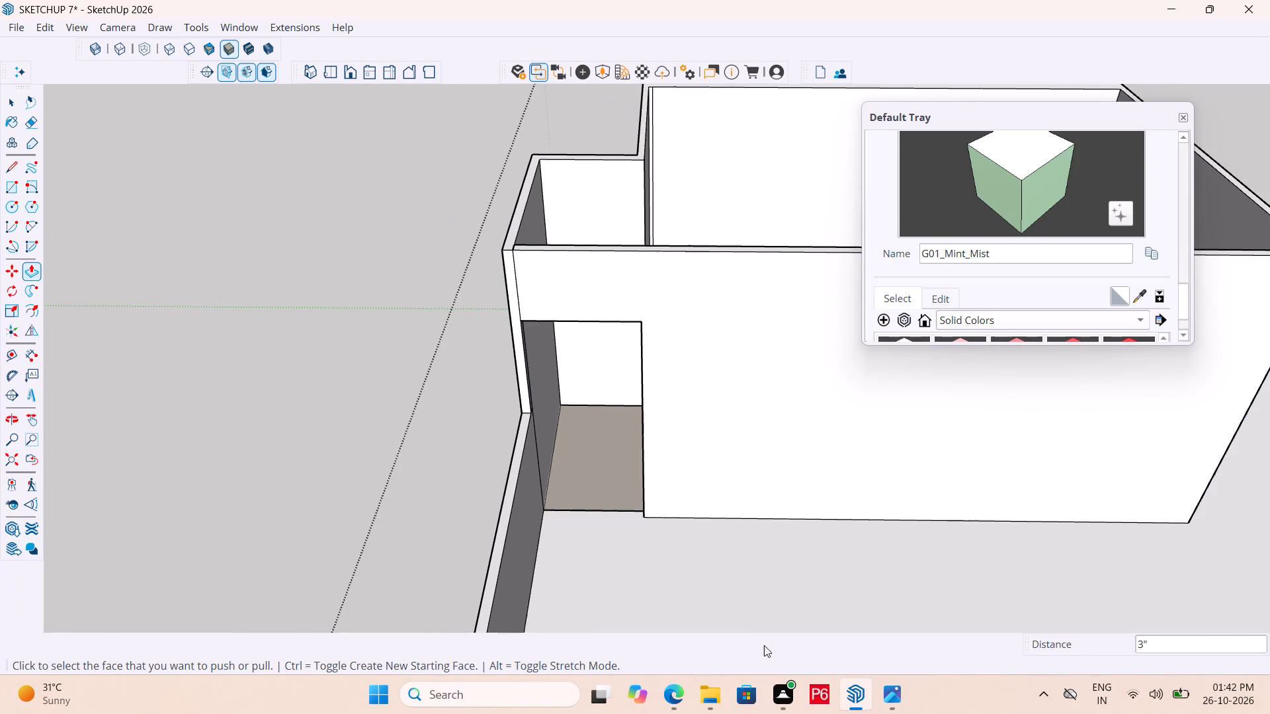
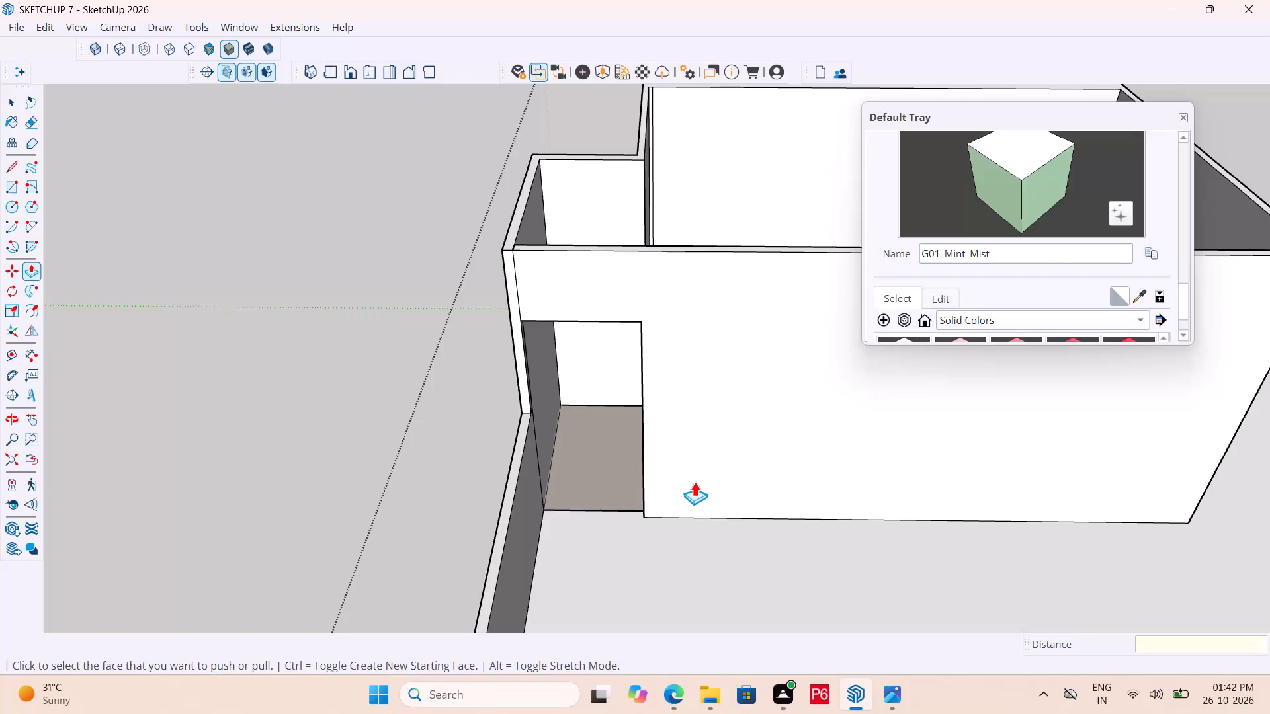
Save the model.
{"action": "key", "text": "ctrl+s"}
{"action": "key", "text": "ctrl+s"}
{"action": "key", "text": "ctrl+s"}
{"action": "key", "text": "space"}
Draw a 7' by 3' rectangle that fills the doorway opening in the stair enclosure wall.
{"action": "middle_click_drag", "start_coordinate": [656, 454], "coordinate": [808, 467]}
{"action": "scroll", "coordinate": [641, 482], "scroll_direction": "down", "scroll_amount": 5}
{"action": "middle_click_drag", "start_coordinate": [732, 467], "coordinate": [498, 423]}
{"action": "scroll", "coordinate": [455, 353], "scroll_direction": "up", "scroll_amount": 10}
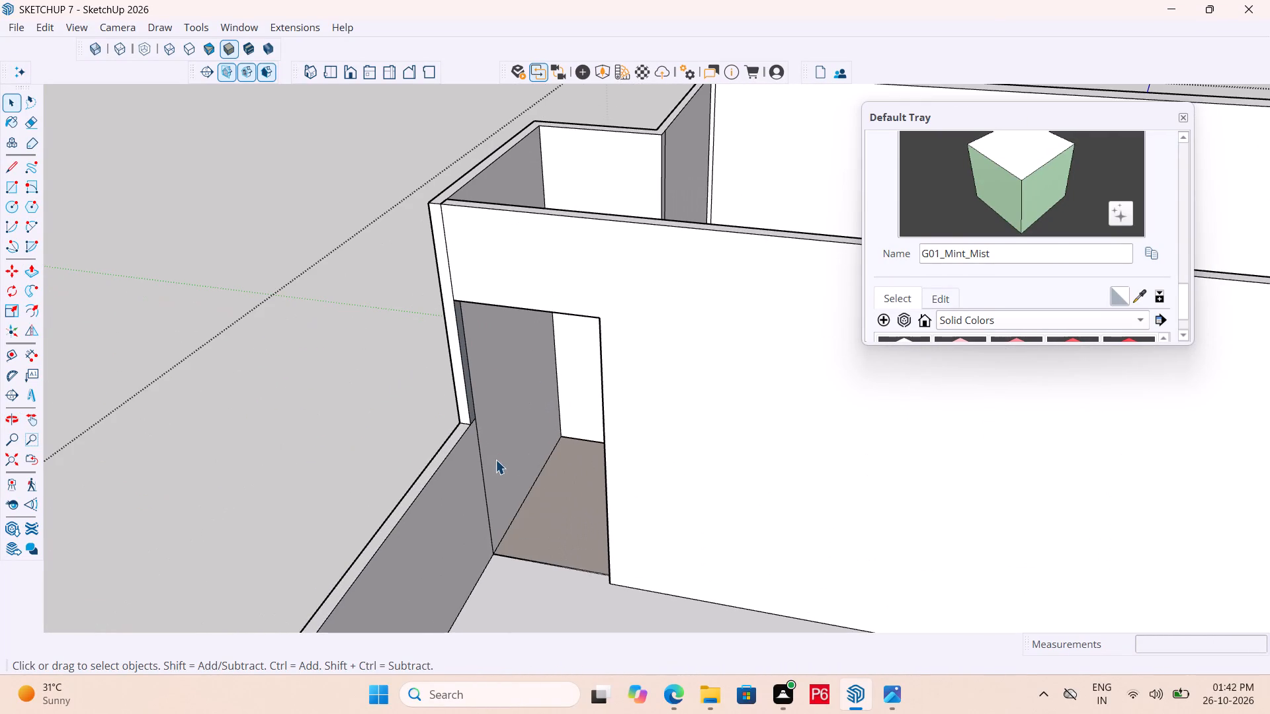
{"action": "middle_click_drag", "start_coordinate": [568, 331], "coordinate": [573, 313]}
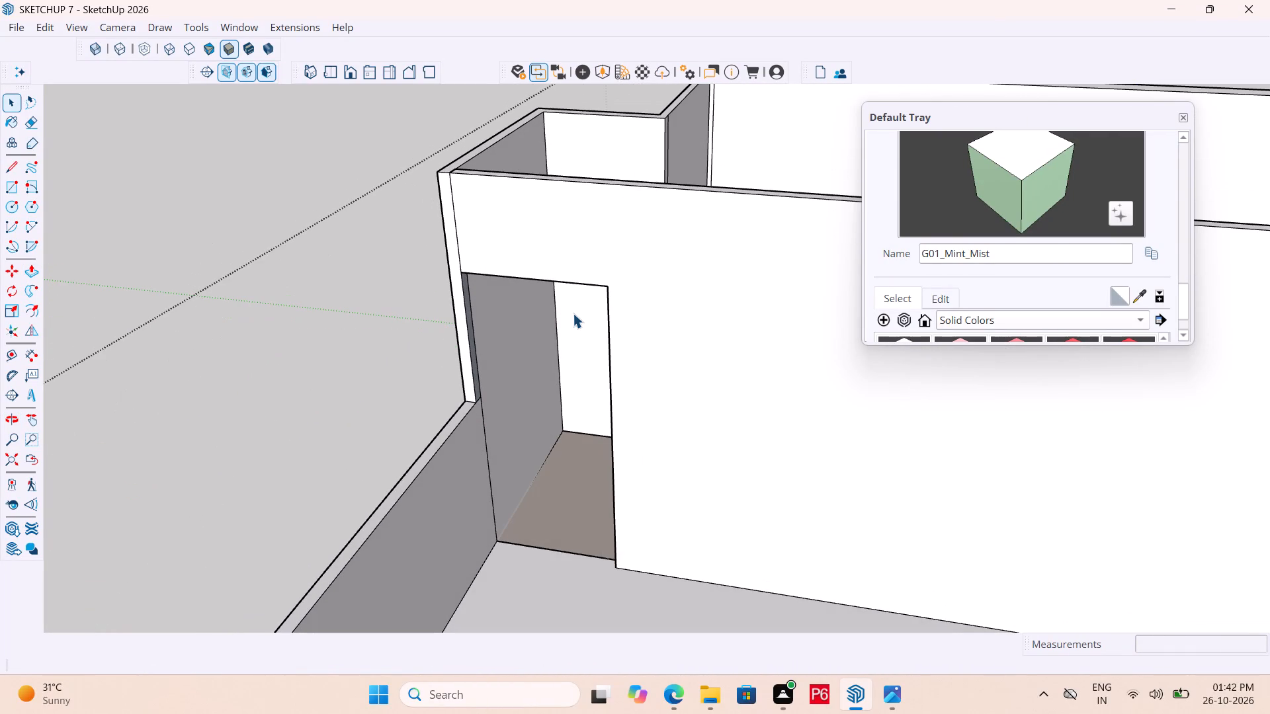
{"action": "key", "text": "r"}
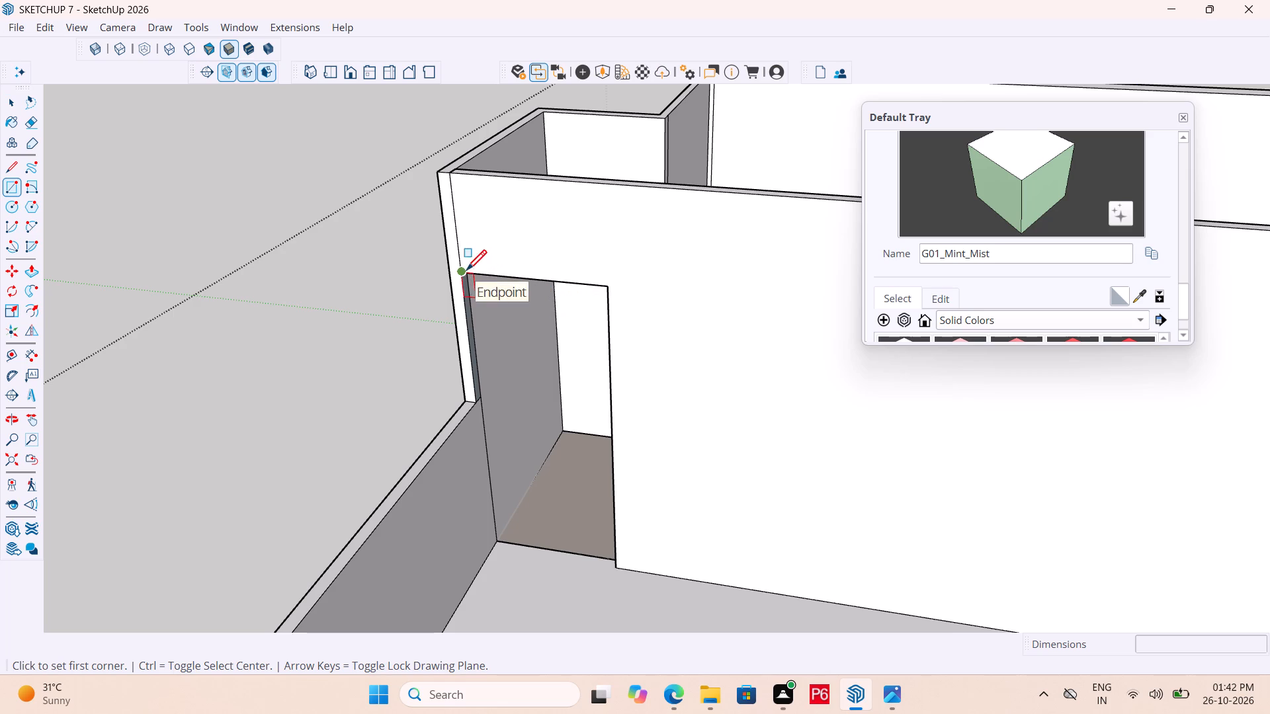
{"action": "left_click", "coordinate": [466, 272]}
{"action": "left_click", "coordinate": [618, 562]}
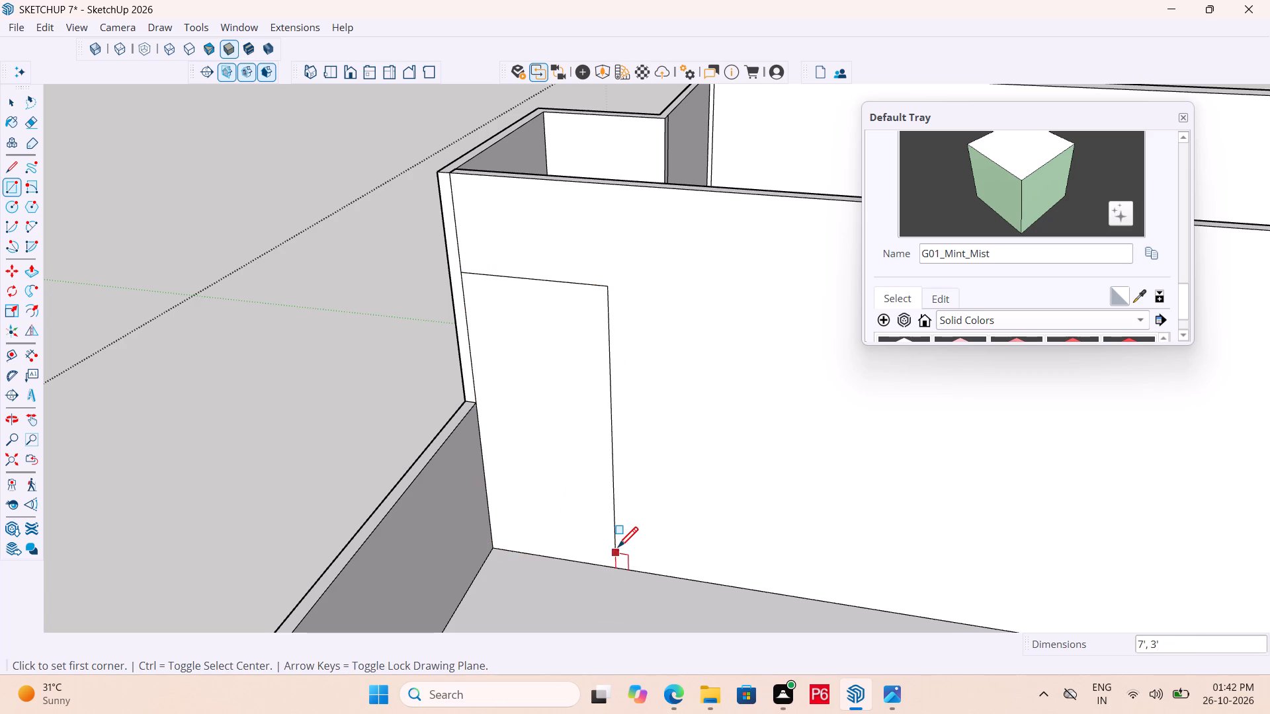
Make a group from the doorway rectangle's face and its edges.
{"action": "key", "text": "space"}
{"action": "left_click", "coordinate": [546, 417]}
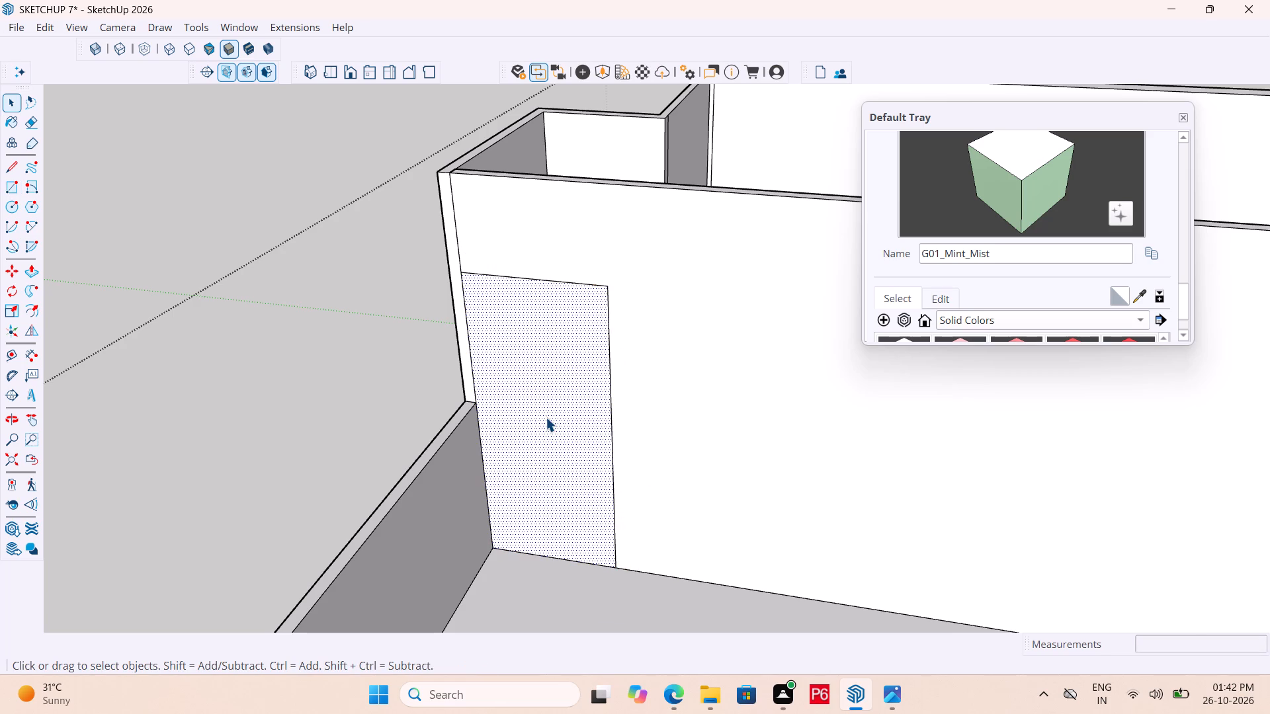
{"action": "double_click", "coordinate": [546, 417]}
{"action": "right_click", "coordinate": [546, 417]}
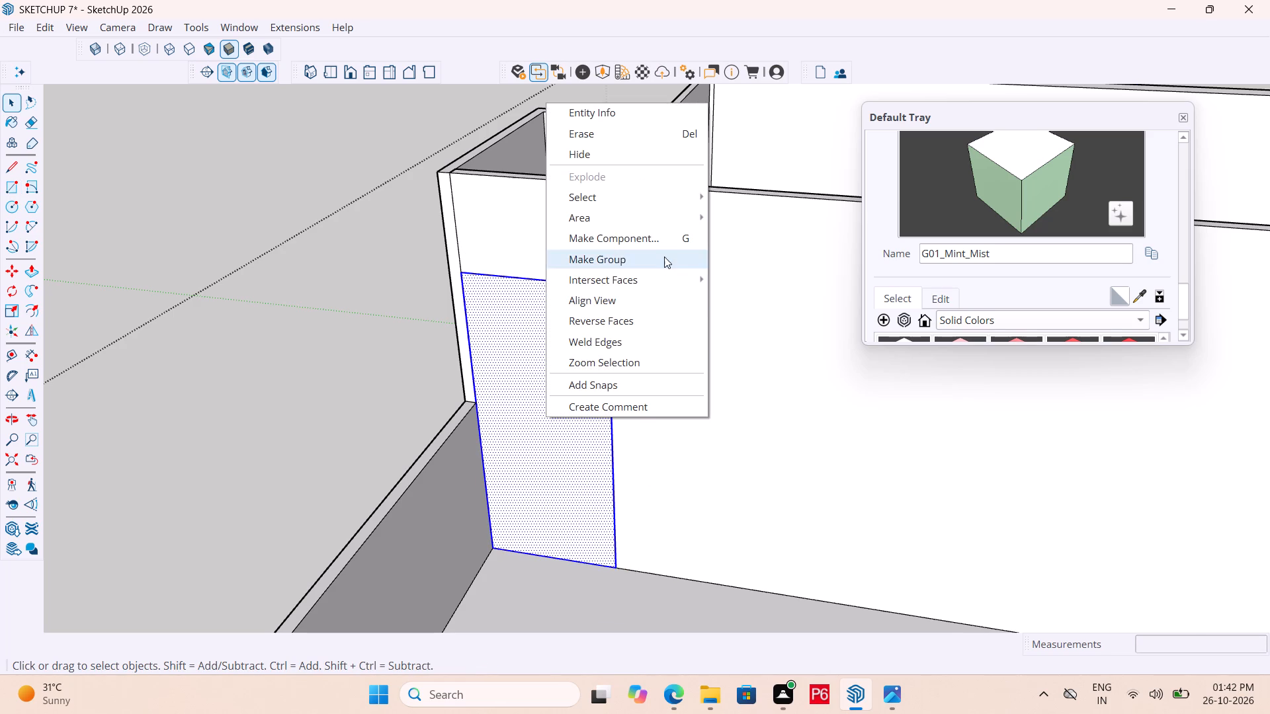
{"action": "left_click", "coordinate": [664, 257]}
Open the door group for editing and offset the face's outline 3" inward to form a frame.
{"action": "triple_click", "coordinate": [570, 335]}
{"action": "left_click", "coordinate": [546, 325]}
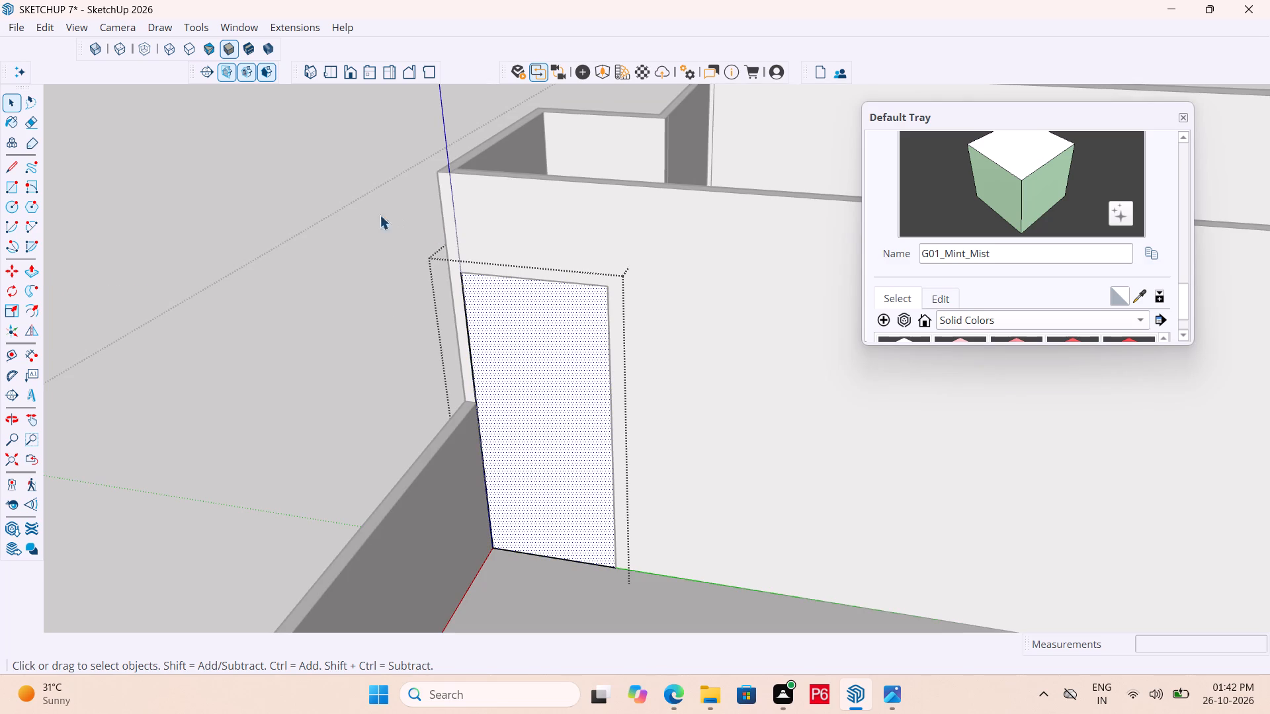
{"action": "left_click", "coordinate": [31, 309]}
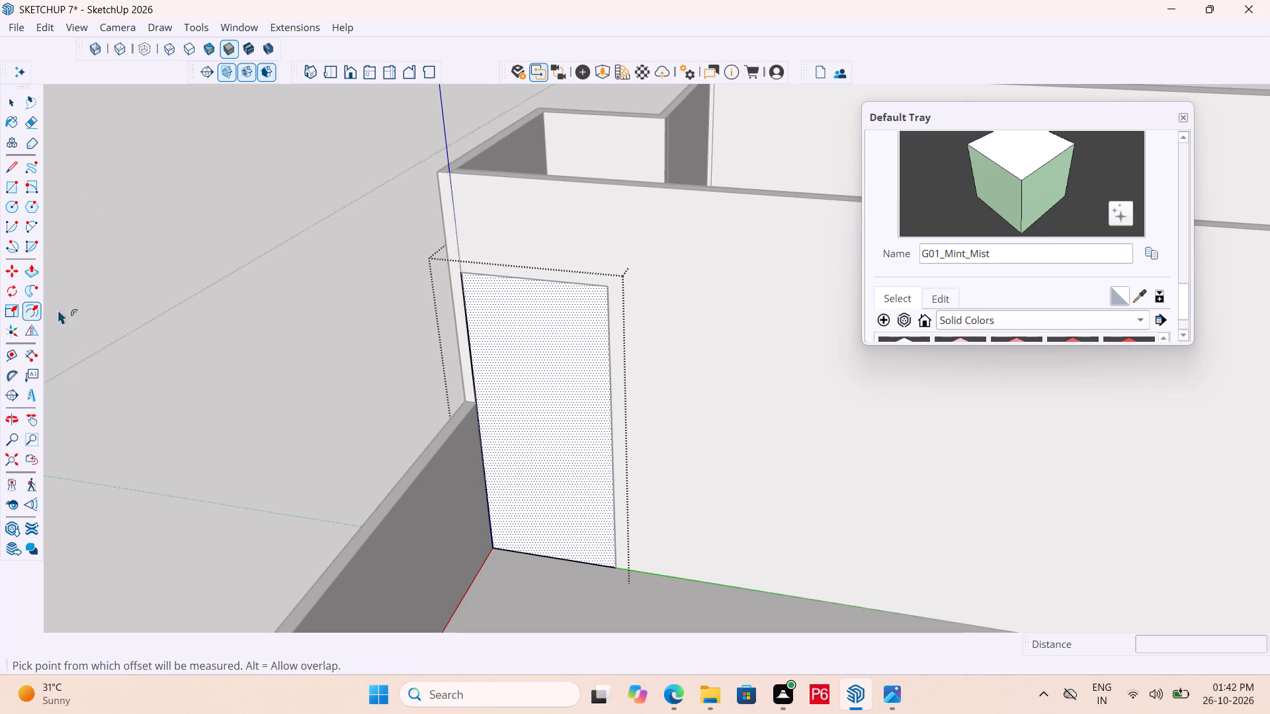
{"action": "left_click", "coordinate": [569, 339]}
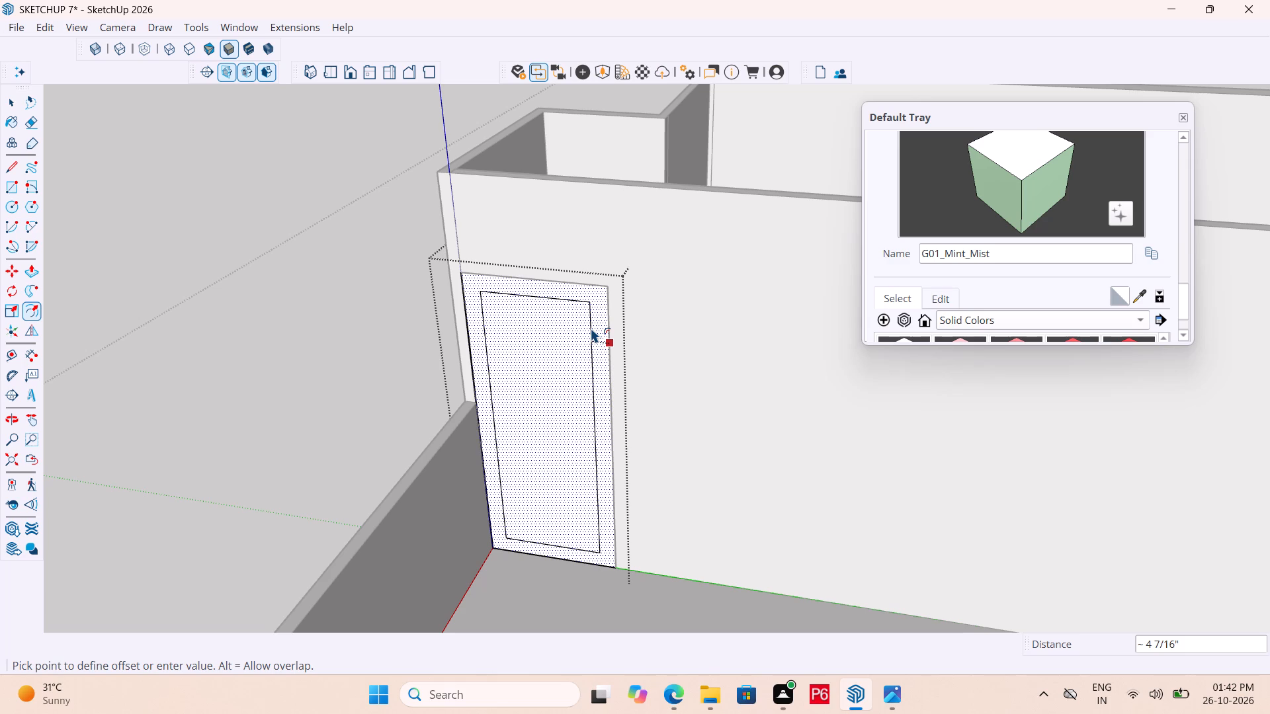
{"action": "type", "text": "3\""}
{"action": "key", "text": "Return"}
{"action": "key", "text": "space"}
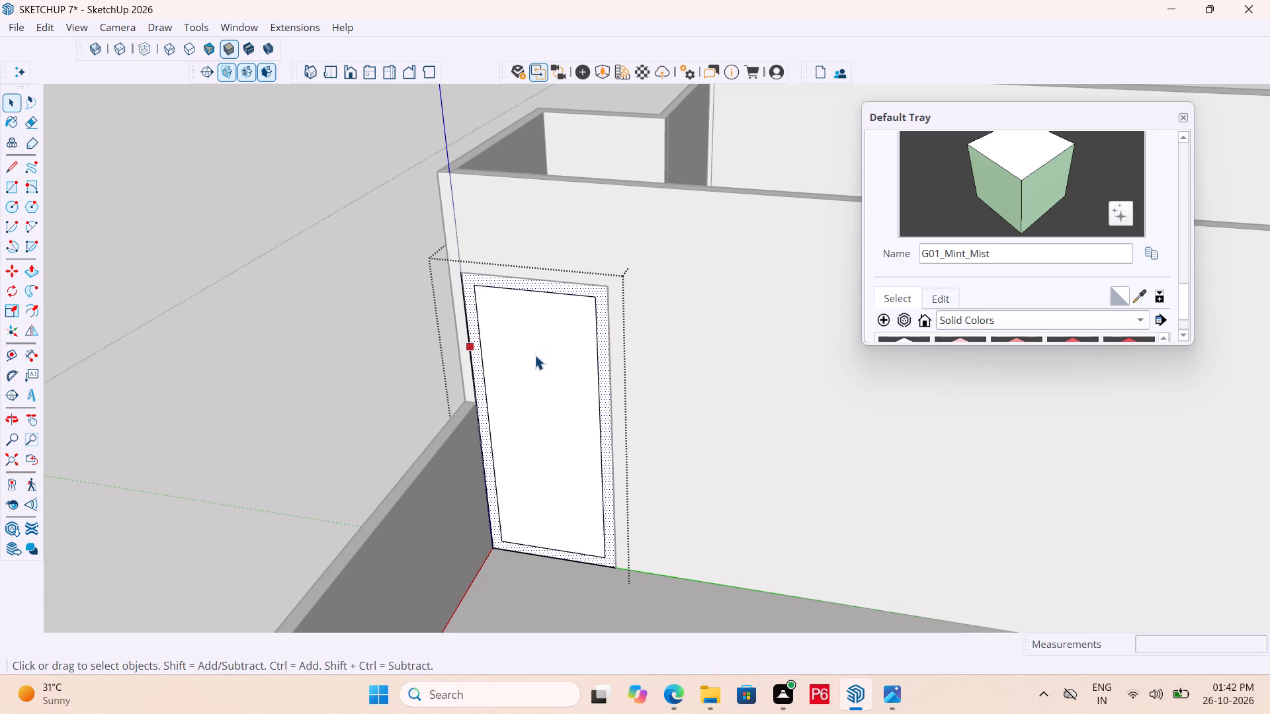
Paint the door's outer frame face with the Wood_Veneer_15_1K material from the Wood collection.
{"action": "middle_click_drag", "start_coordinate": [556, 356], "coordinate": [542, 364]}
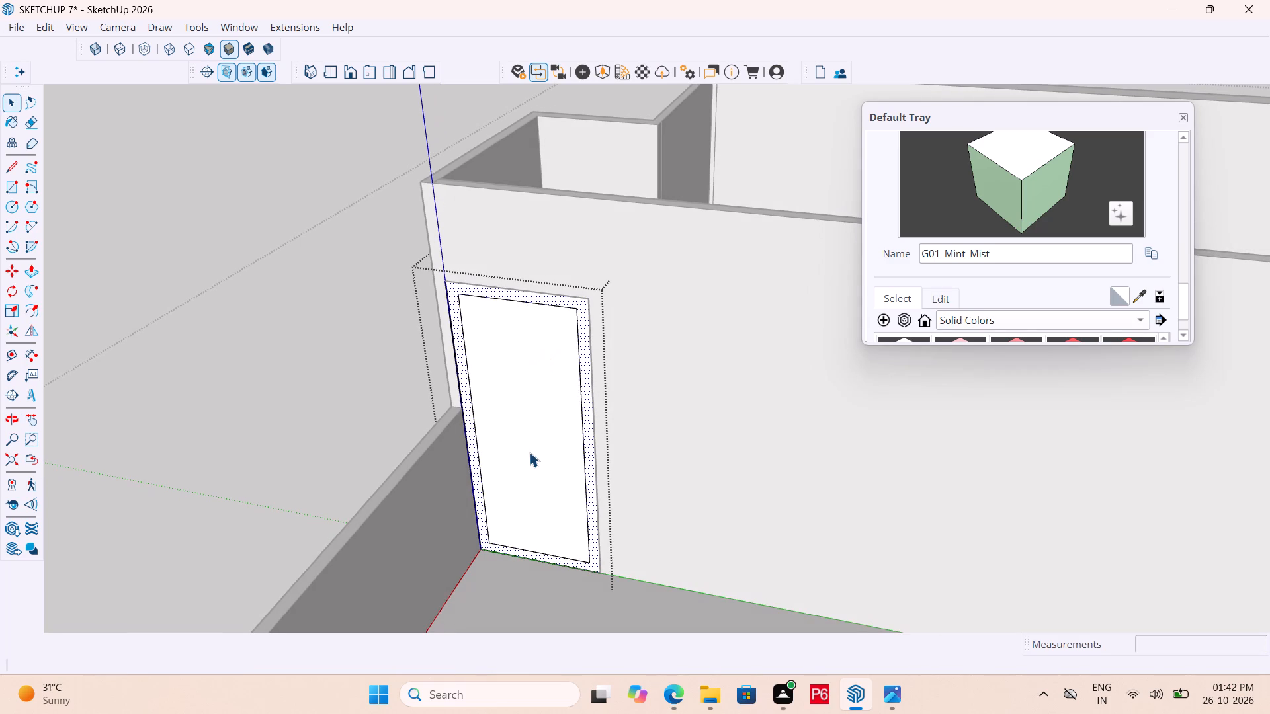
{"action": "scroll", "coordinate": [529, 452], "scroll_direction": "up", "scroll_amount": 2}
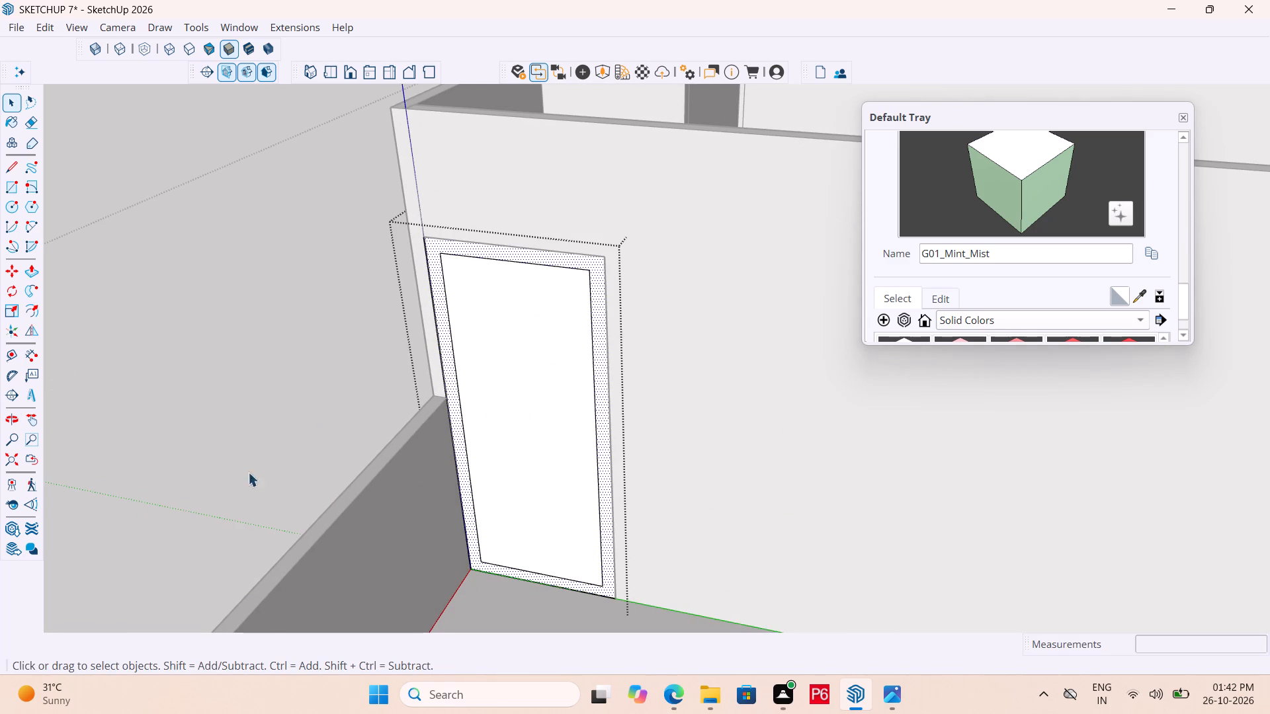
{"action": "scroll", "coordinate": [1016, 305], "scroll_direction": "down", "scroll_amount": 5}
{"action": "left_click", "coordinate": [1049, 278]}
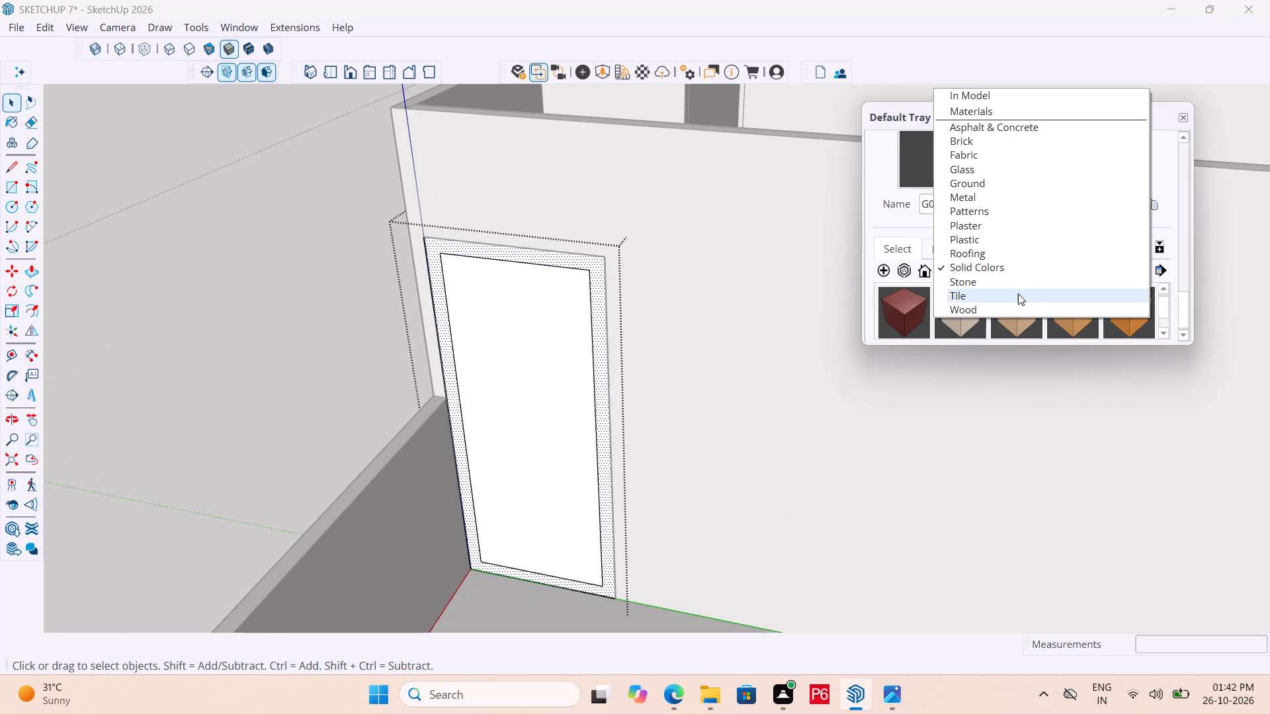
{"action": "left_click", "coordinate": [997, 311]}
{"action": "scroll", "coordinate": [1072, 305], "scroll_direction": "down", "scroll_amount": 5}
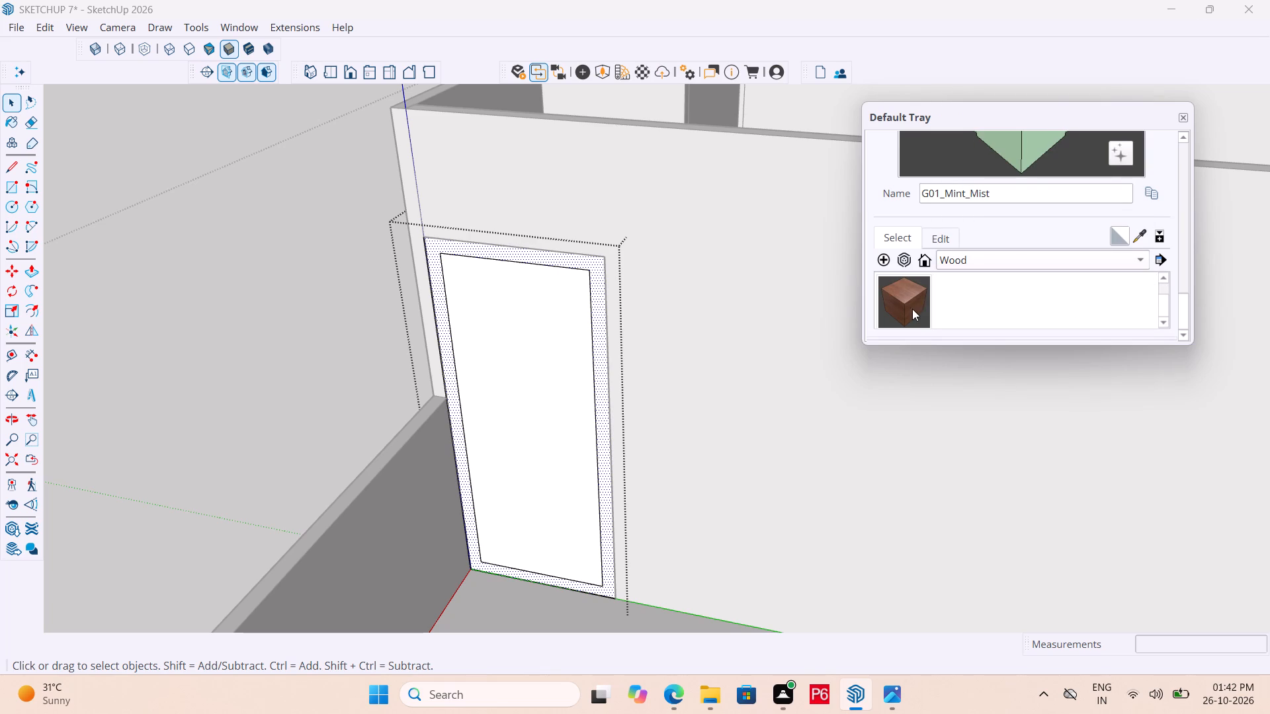
{"action": "left_click", "coordinate": [912, 309]}
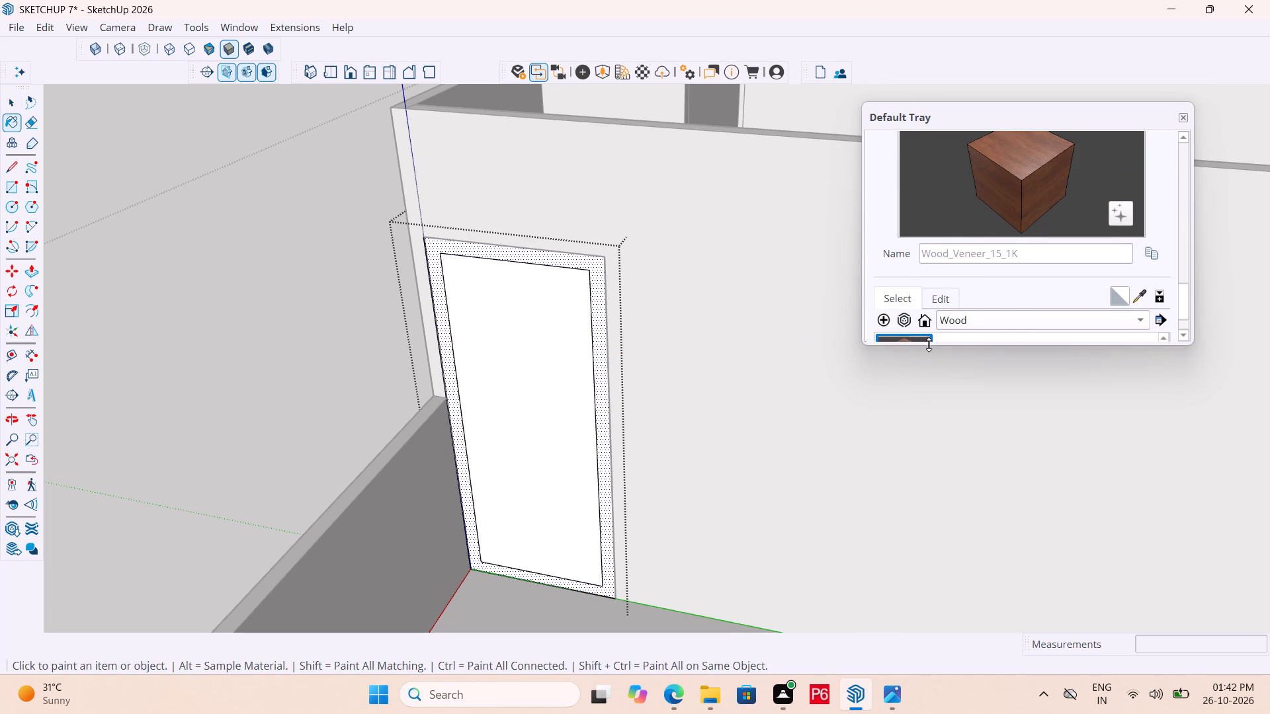
{"action": "scroll", "coordinate": [1021, 325], "scroll_direction": "down", "scroll_amount": 2}
{"action": "left_click", "coordinate": [603, 388]}
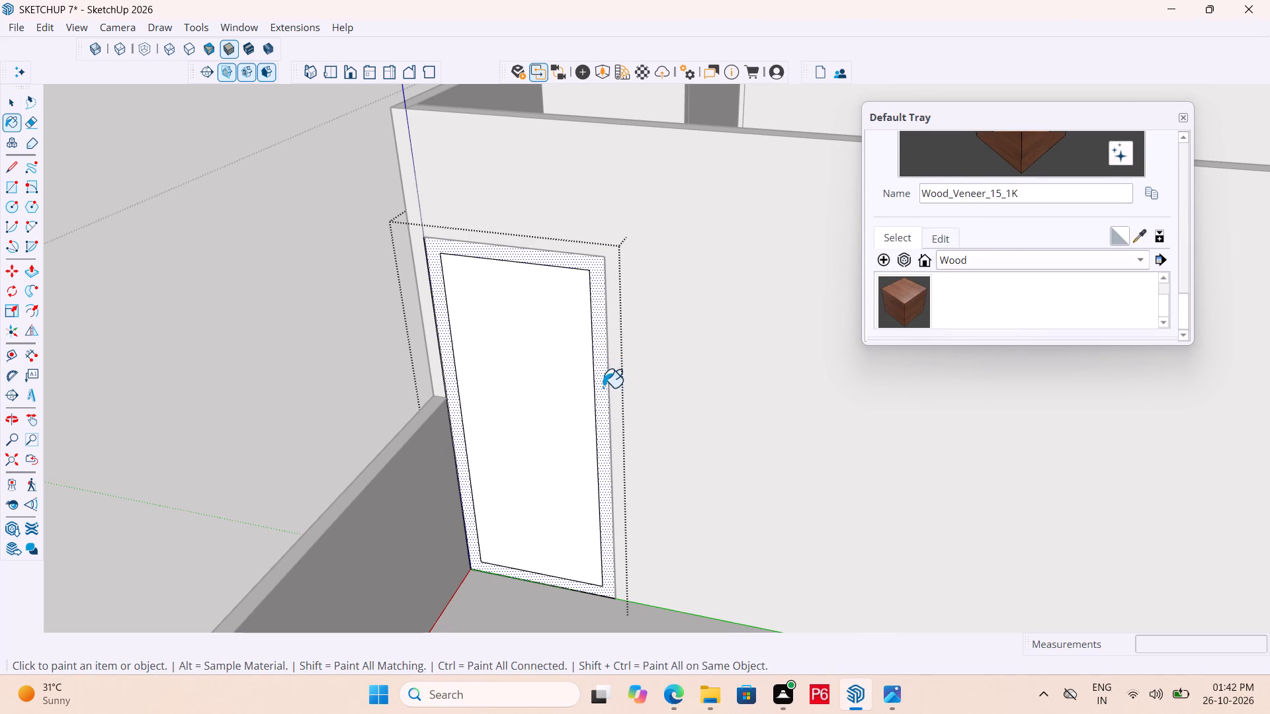
{"action": "key", "text": "space"}
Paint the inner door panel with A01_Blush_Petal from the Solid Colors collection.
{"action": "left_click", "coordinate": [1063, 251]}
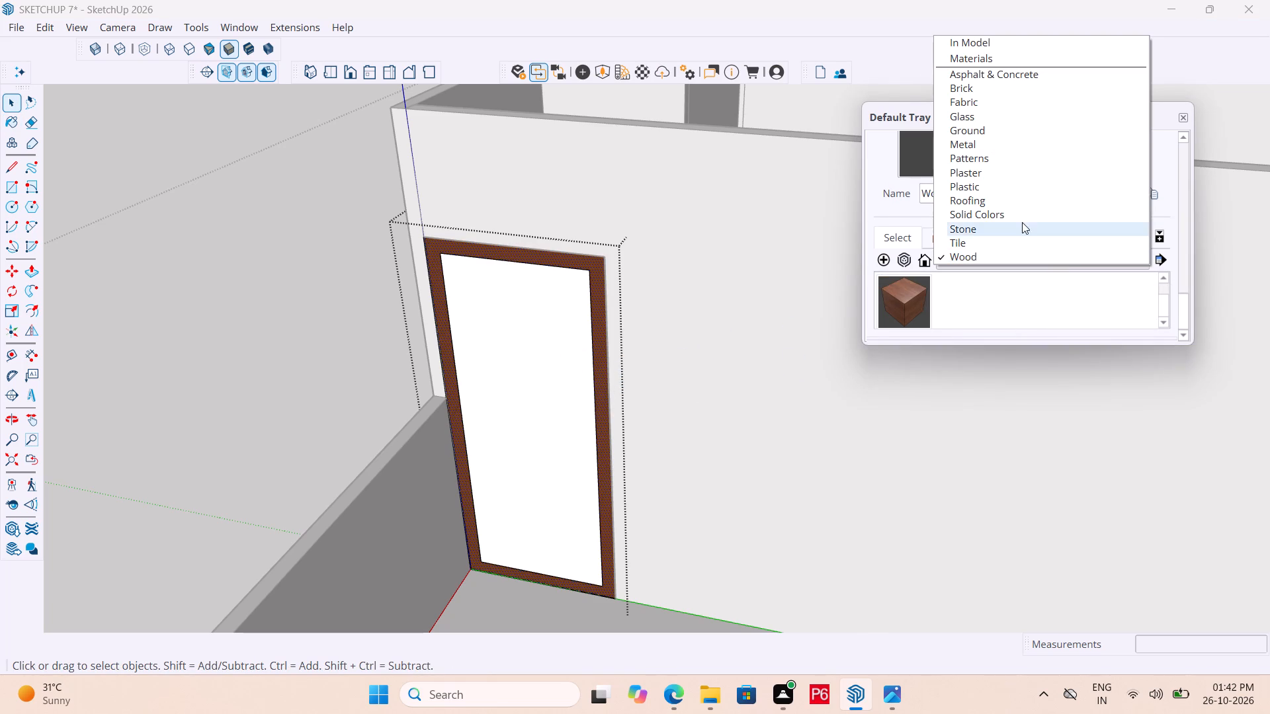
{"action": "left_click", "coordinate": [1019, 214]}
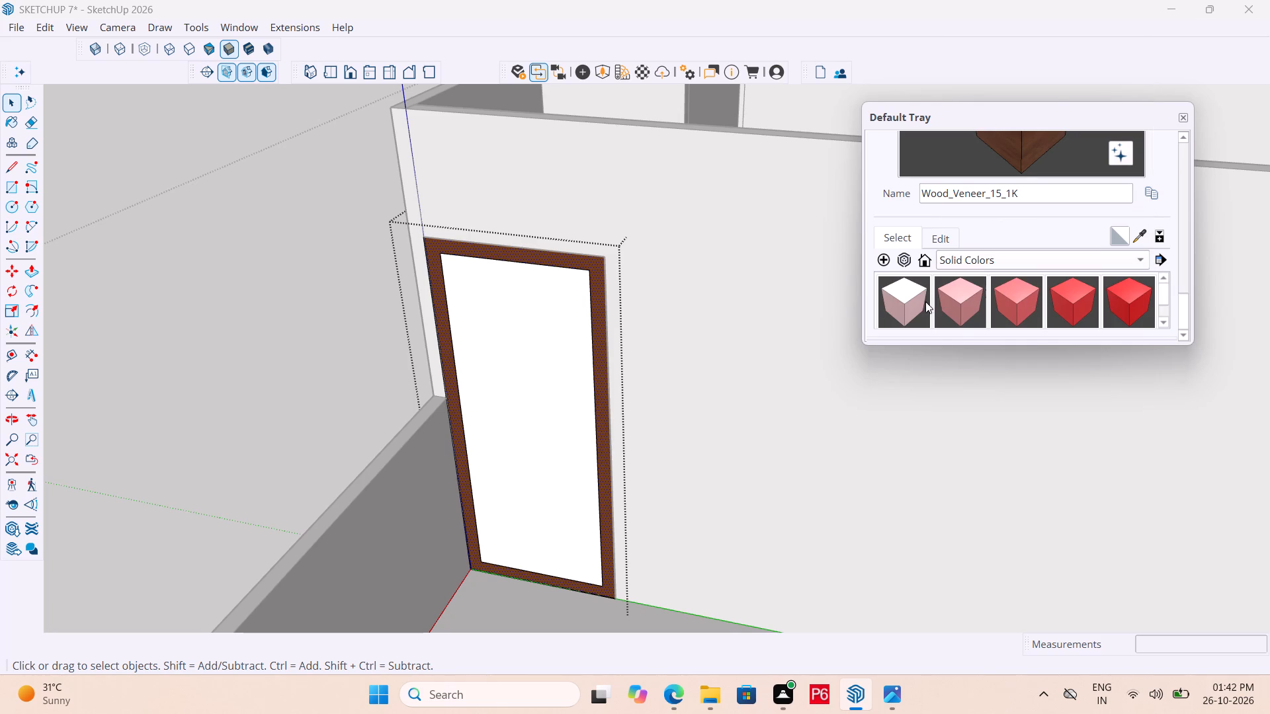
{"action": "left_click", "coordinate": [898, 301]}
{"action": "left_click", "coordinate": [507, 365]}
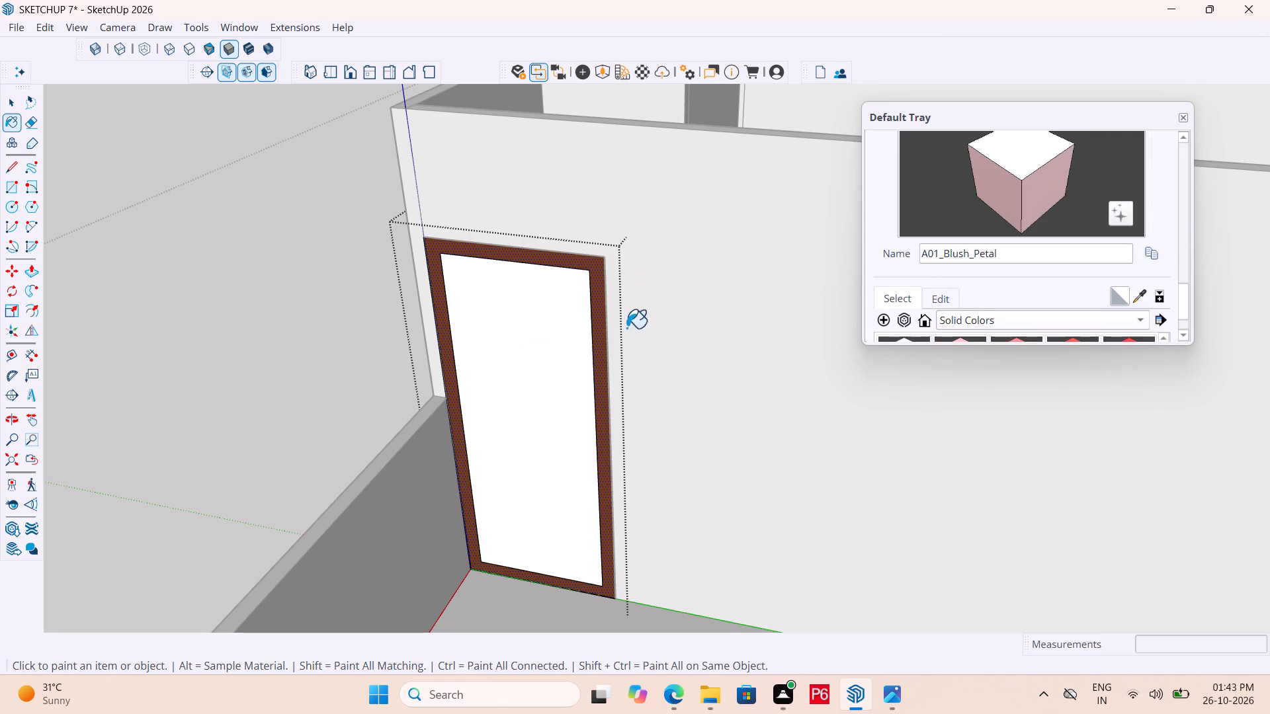
Paint the front face of the inner door panel with the solid color B01_Ivory_Dust.
{"action": "scroll", "coordinate": [659, 313], "scroll_direction": "down", "scroll_amount": 4}
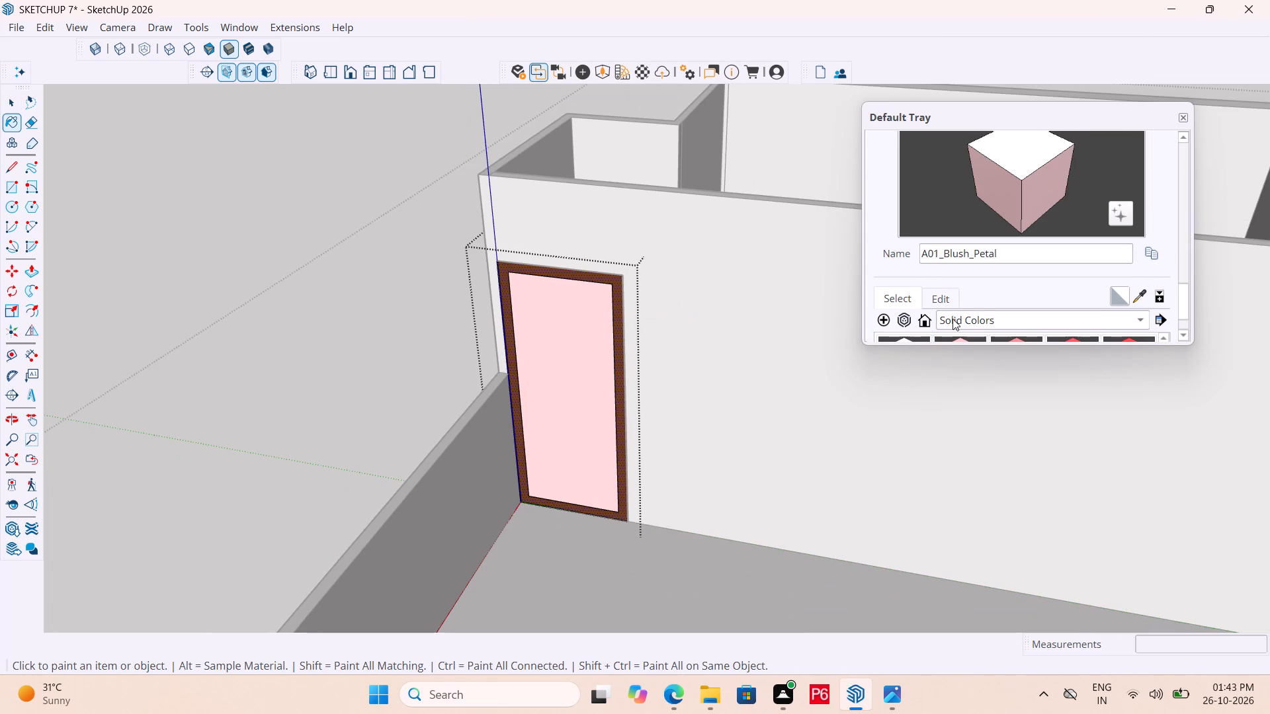
{"action": "scroll", "coordinate": [976, 316], "scroll_direction": "up", "scroll_amount": 5}
{"action": "scroll", "coordinate": [978, 296], "scroll_direction": "down", "scroll_amount": 9}
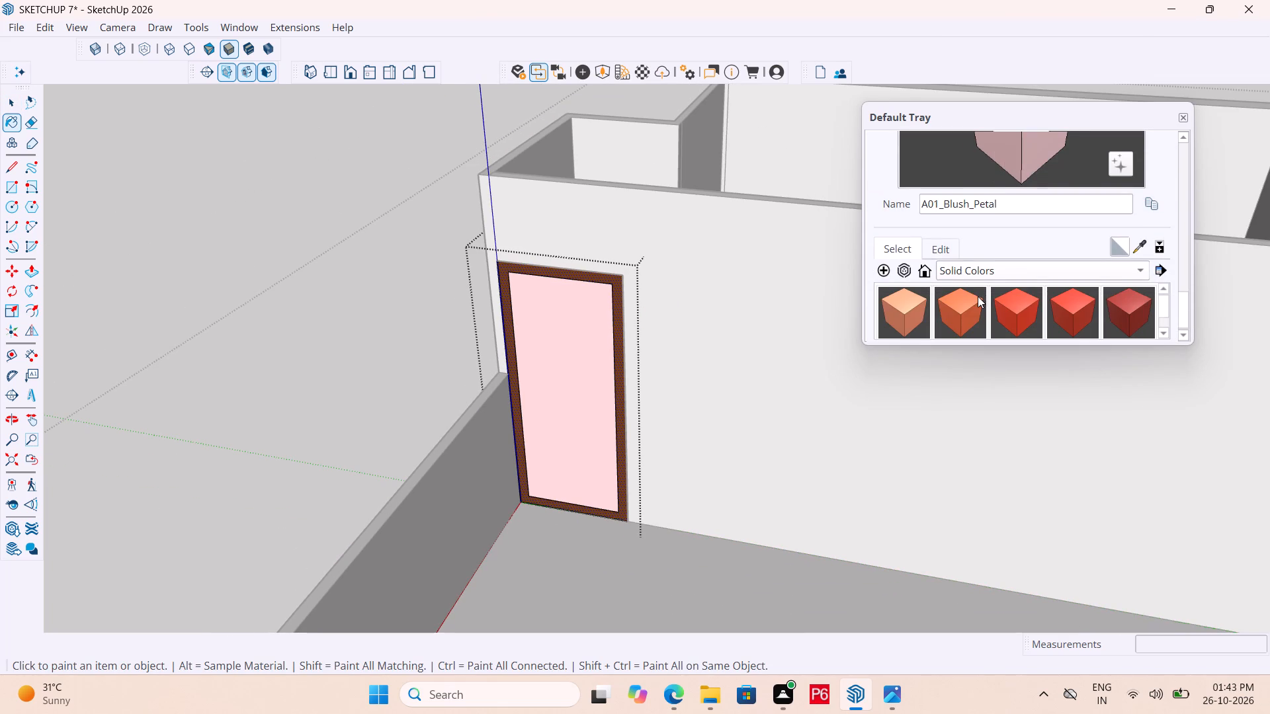
{"action": "scroll", "coordinate": [976, 302], "scroll_direction": "up", "scroll_amount": 1}
{"action": "left_click", "coordinate": [1083, 311]}
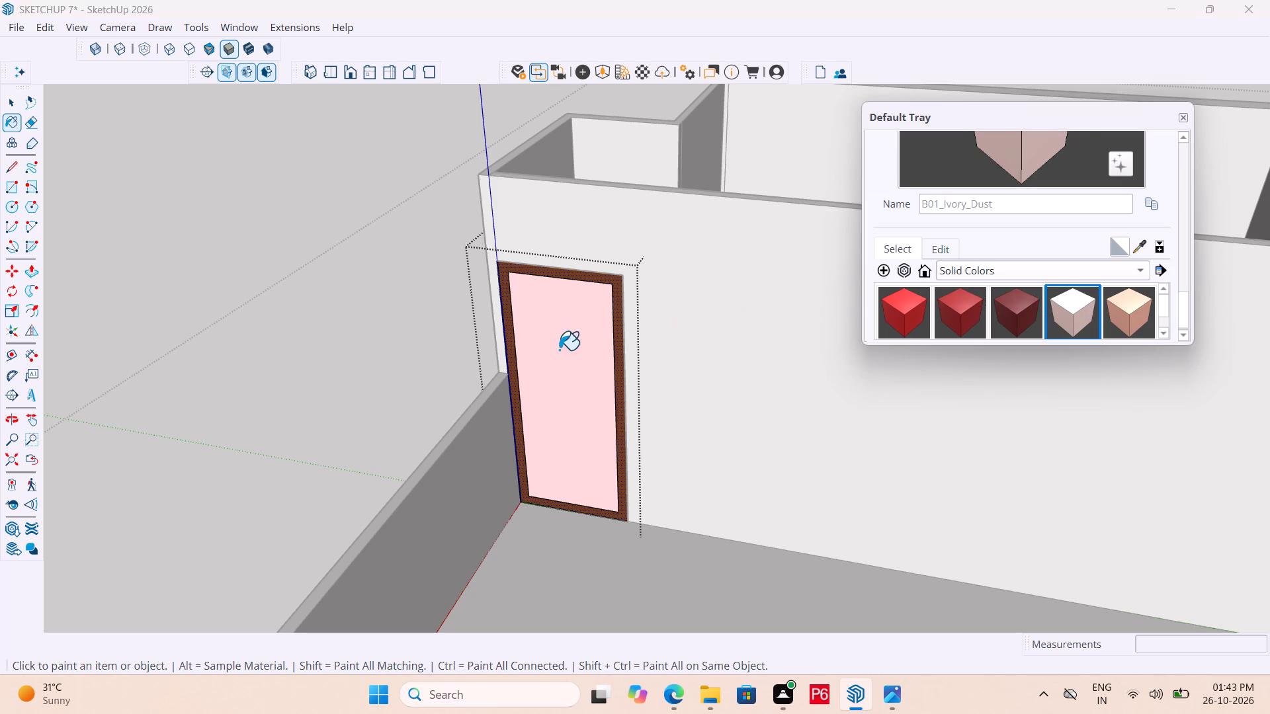
{"action": "left_click_drag", "start_coordinate": [559, 350], "coordinate": [566, 348]}
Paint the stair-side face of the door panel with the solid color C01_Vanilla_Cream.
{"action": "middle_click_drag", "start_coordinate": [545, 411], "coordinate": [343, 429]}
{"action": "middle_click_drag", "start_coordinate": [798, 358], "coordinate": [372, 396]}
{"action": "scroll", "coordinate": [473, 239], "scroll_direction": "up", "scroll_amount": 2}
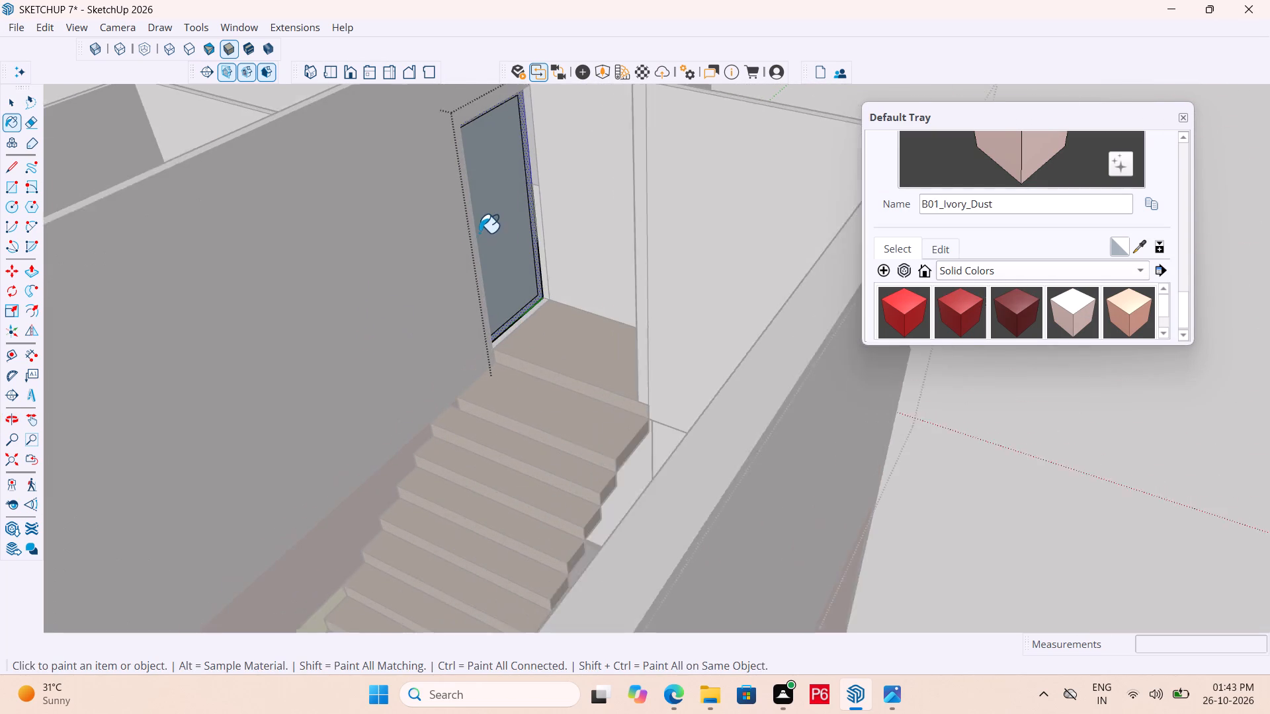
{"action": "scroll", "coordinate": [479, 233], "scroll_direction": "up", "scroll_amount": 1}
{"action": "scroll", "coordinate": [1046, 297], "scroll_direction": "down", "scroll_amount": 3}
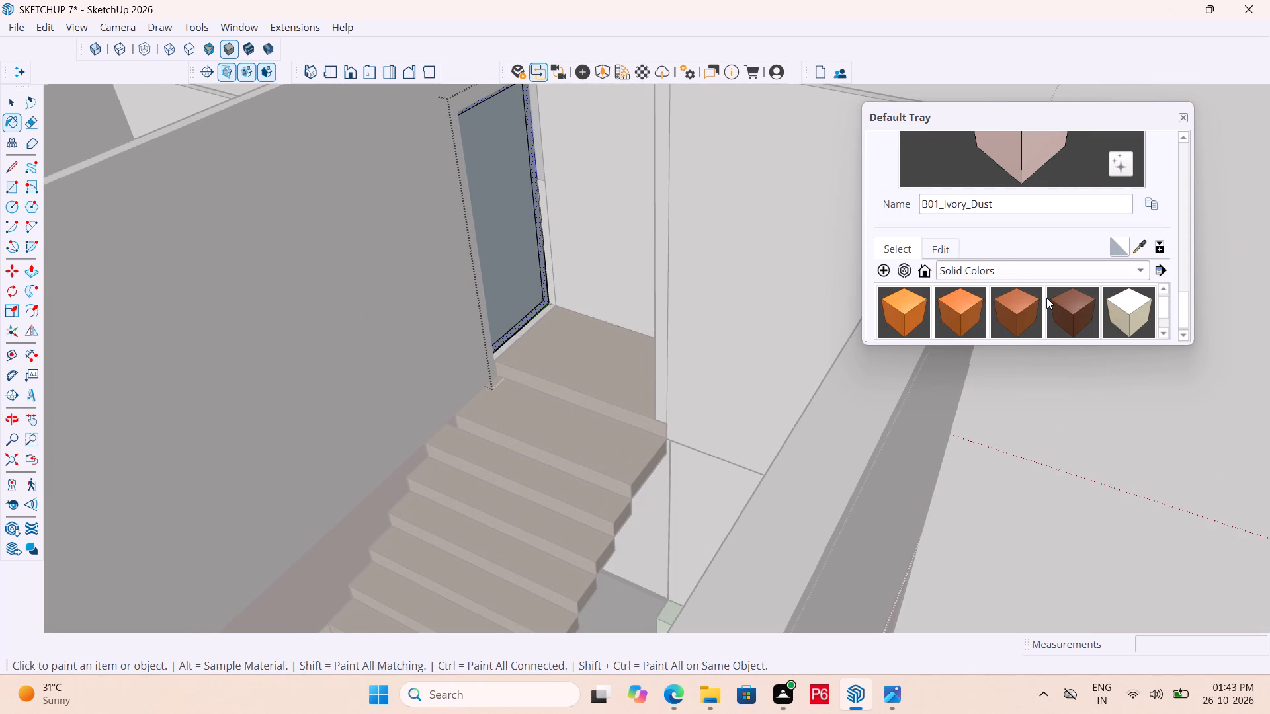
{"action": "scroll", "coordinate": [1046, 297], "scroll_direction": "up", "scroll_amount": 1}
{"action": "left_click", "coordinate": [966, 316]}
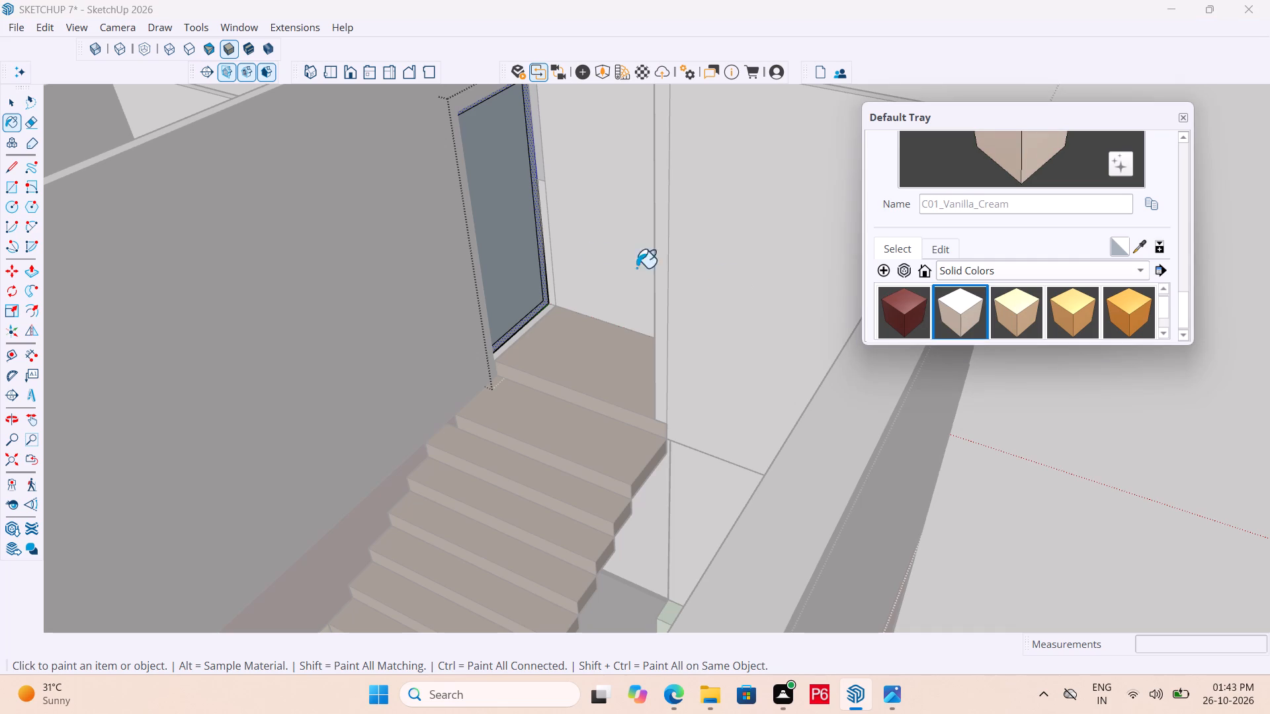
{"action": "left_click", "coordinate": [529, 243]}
Paint the door panel's stair-side face with B01_Ivory_Dust and reapply the same color to its front face.
{"action": "scroll", "coordinate": [1079, 313], "scroll_direction": "up", "scroll_amount": 1}
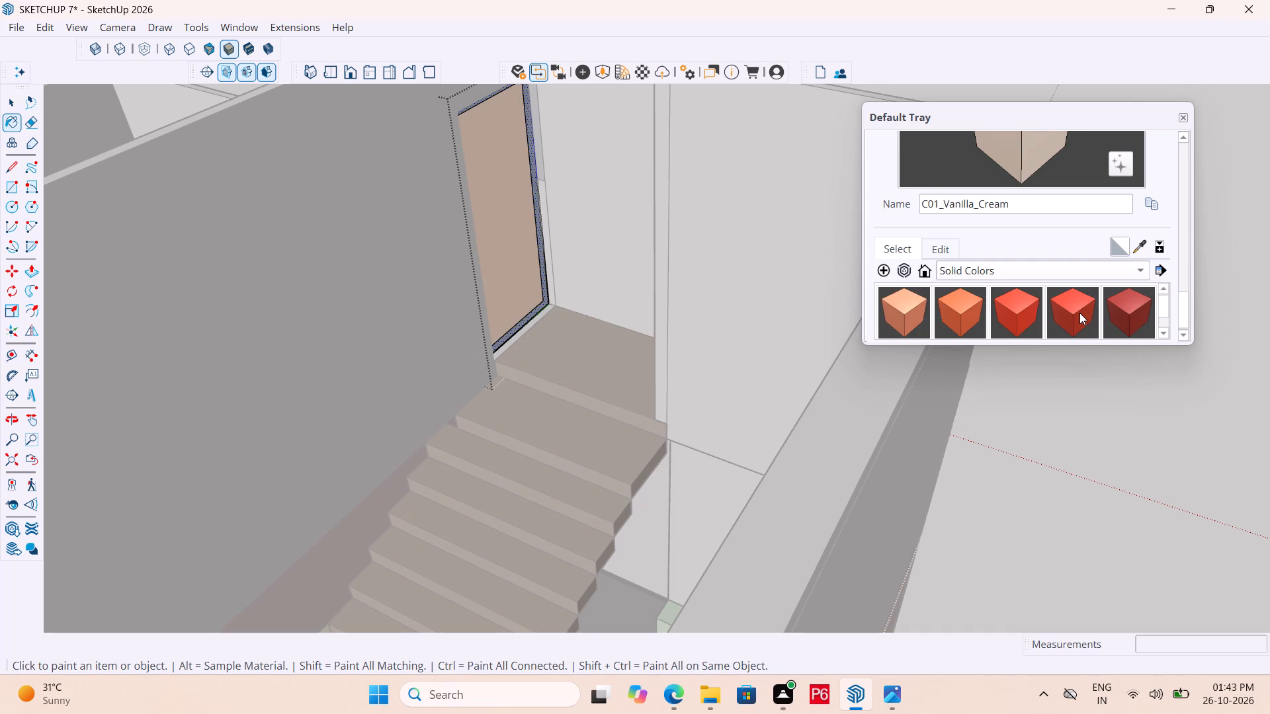
{"action": "scroll", "coordinate": [1060, 305], "scroll_direction": "up", "scroll_amount": 1}
{"action": "left_click", "coordinate": [1064, 305]}
{"action": "left_click", "coordinate": [493, 236]}
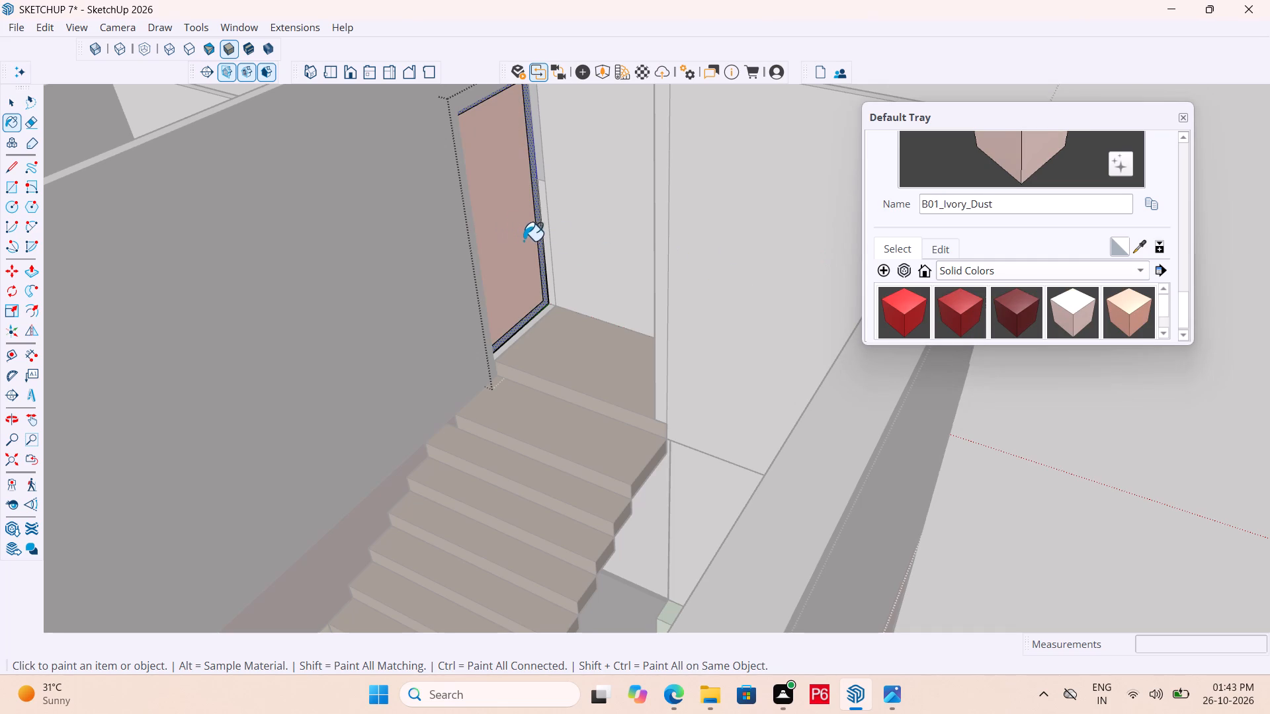
{"action": "middle_click_drag", "start_coordinate": [394, 272], "coordinate": [921, 294]}
{"action": "left_click", "coordinate": [541, 316]}
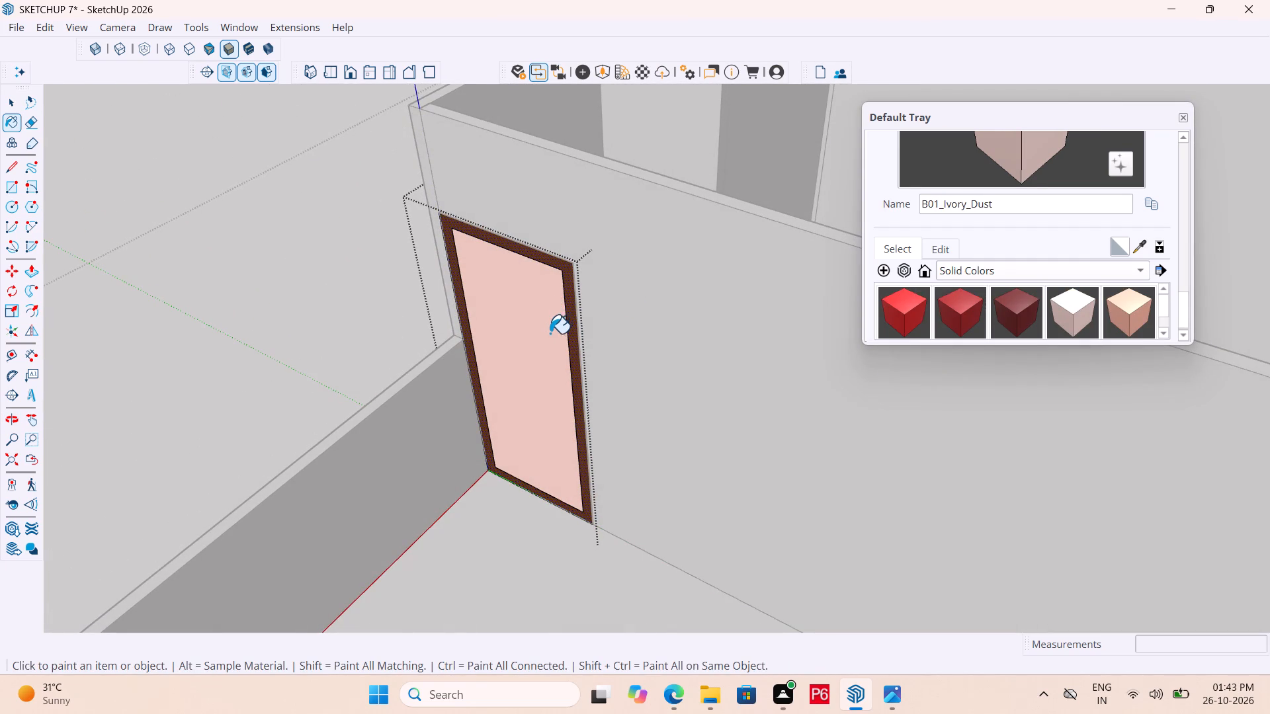
Save the model.
{"action": "key", "text": "ctrl+s"}
{"action": "key", "text": "ctrl+s"}
{"action": "key", "text": "space"}
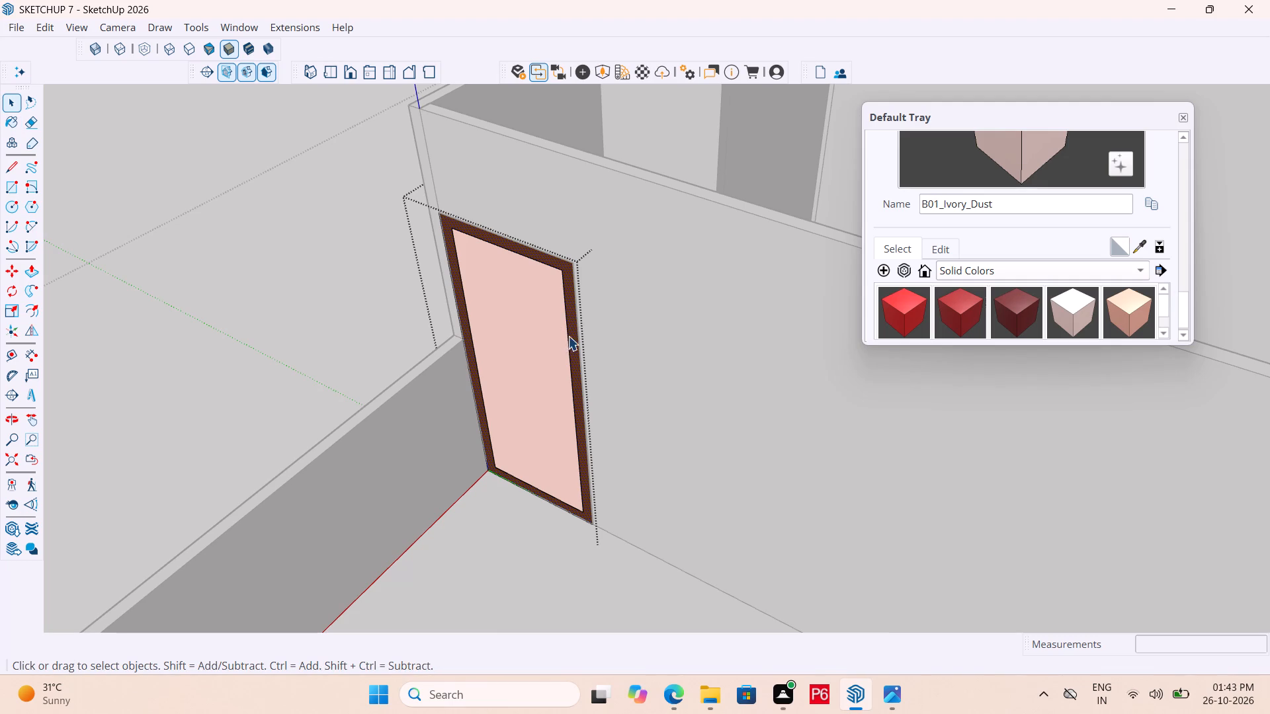
Push/Pull the wood-veneer door frame face 6" outward from the door panel toward the roof slab.
{"action": "left_click", "coordinate": [573, 335]}
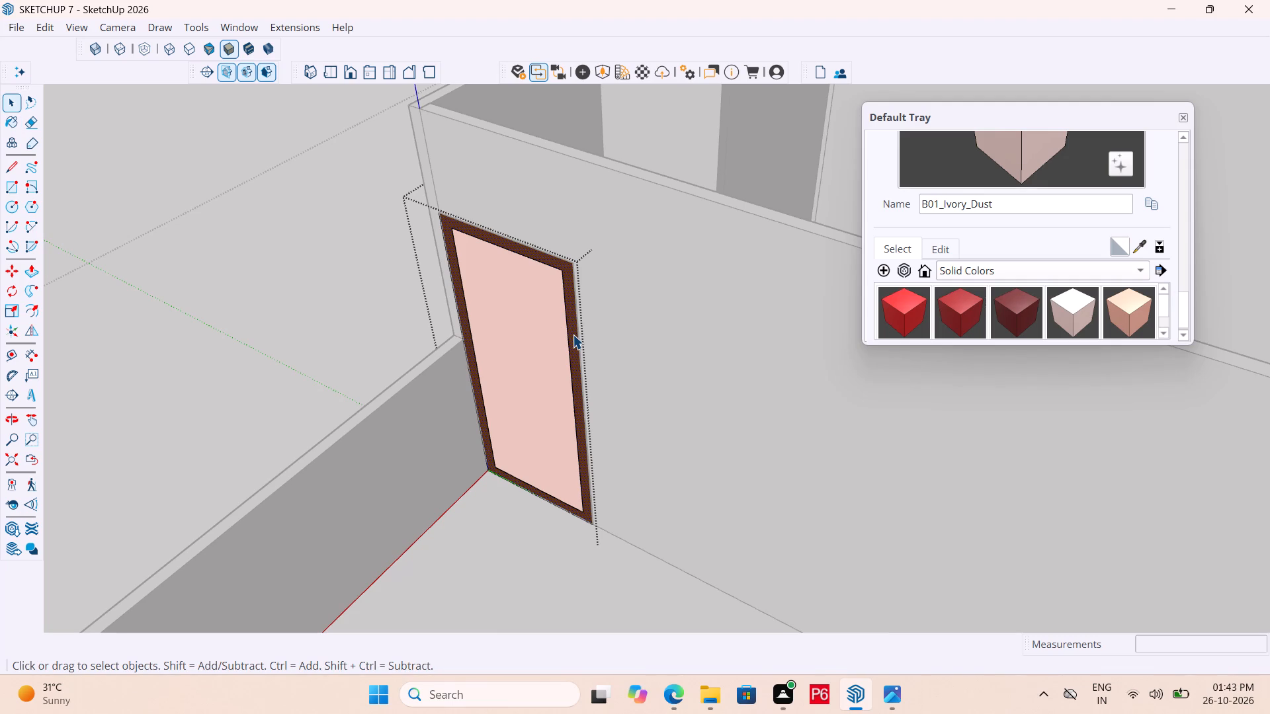
{"action": "key", "text": "p"}
{"action": "left_click", "coordinate": [573, 335]}
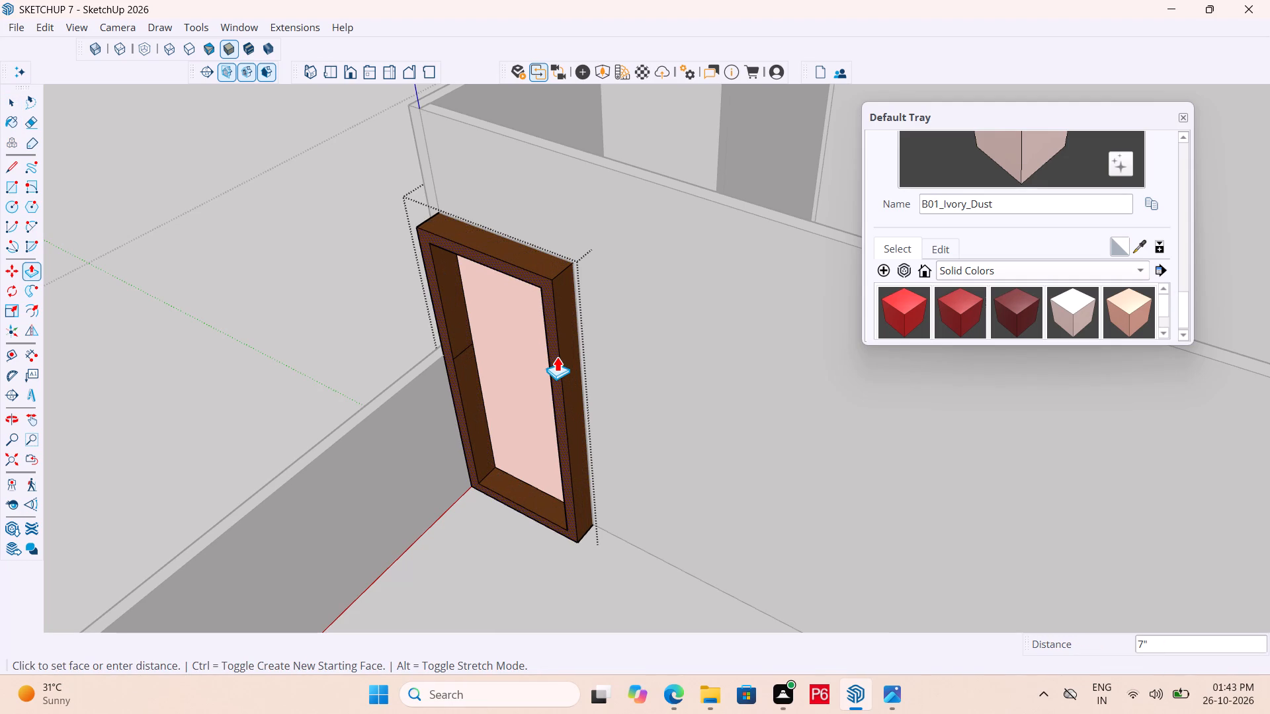
{"action": "key", "text": "3"}
{"action": "key", "text": "shift+quotedbl"}
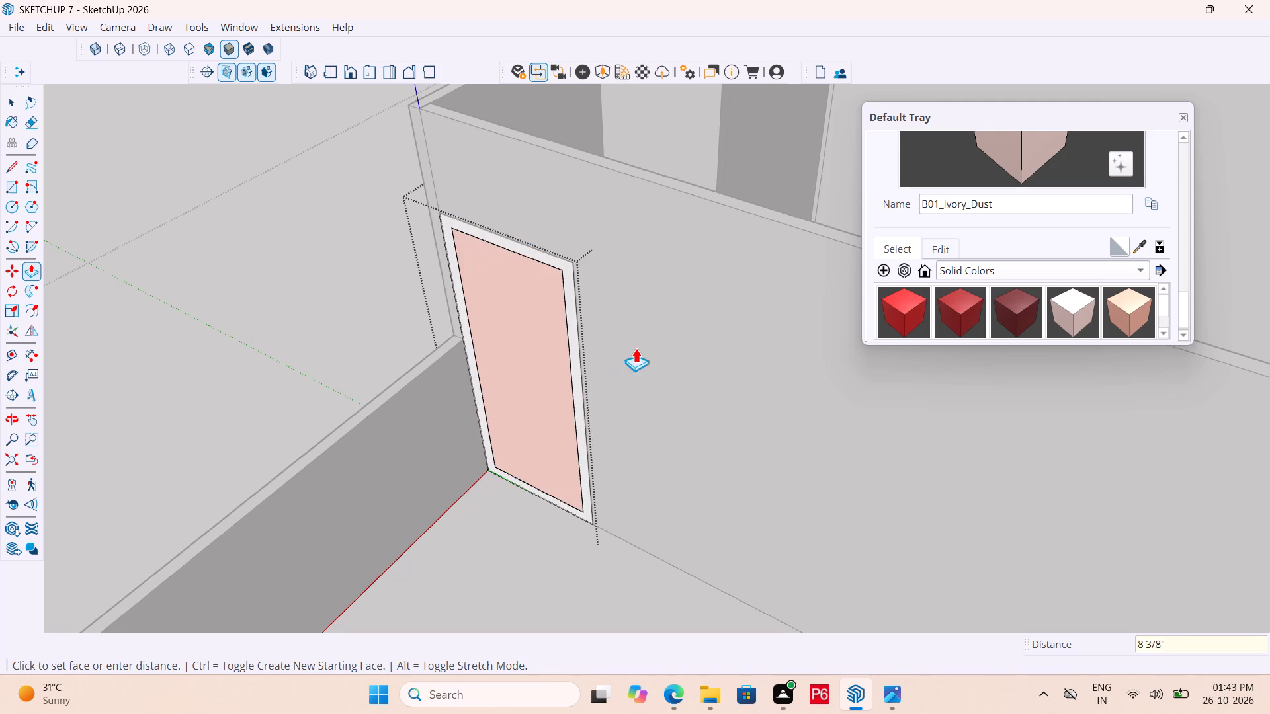
{"action": "type", "text": "6\""}
{"action": "key", "text": "Return"}
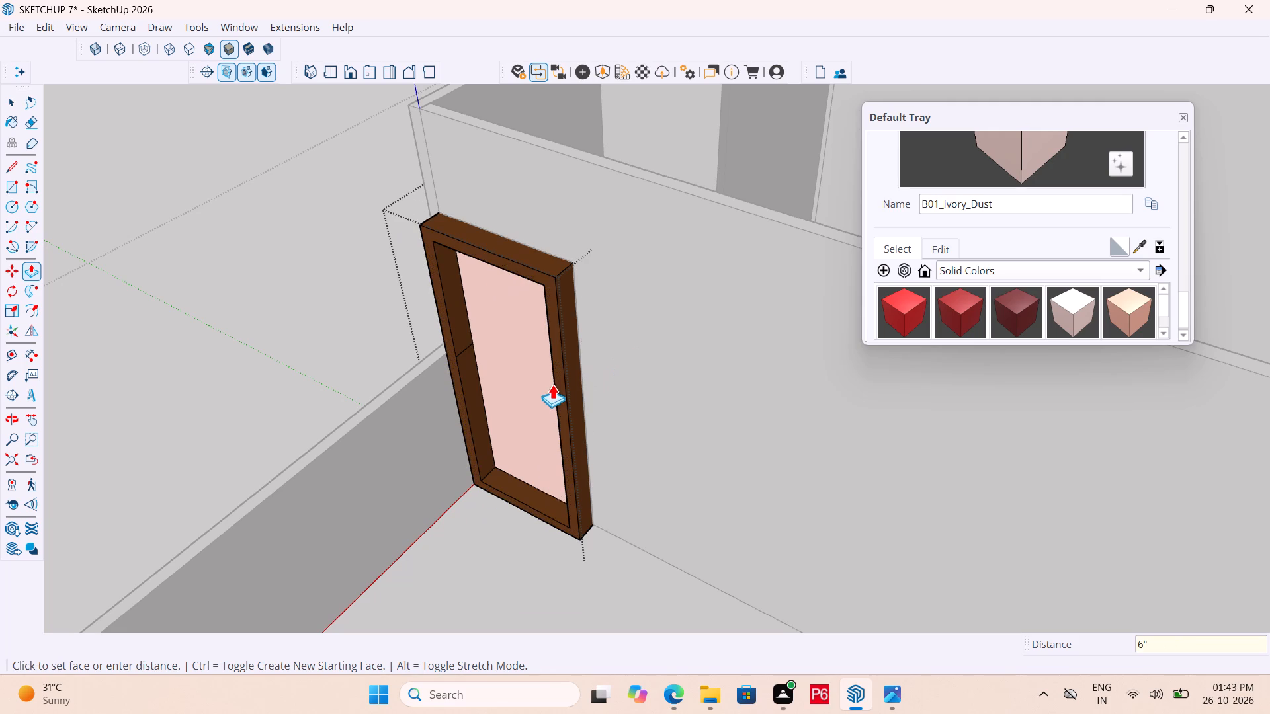
Save the model.
{"action": "key", "text": "ctrl+s"}
{"action": "key", "text": "ctrl+s"}
{"action": "key", "text": "ctrl+s"}
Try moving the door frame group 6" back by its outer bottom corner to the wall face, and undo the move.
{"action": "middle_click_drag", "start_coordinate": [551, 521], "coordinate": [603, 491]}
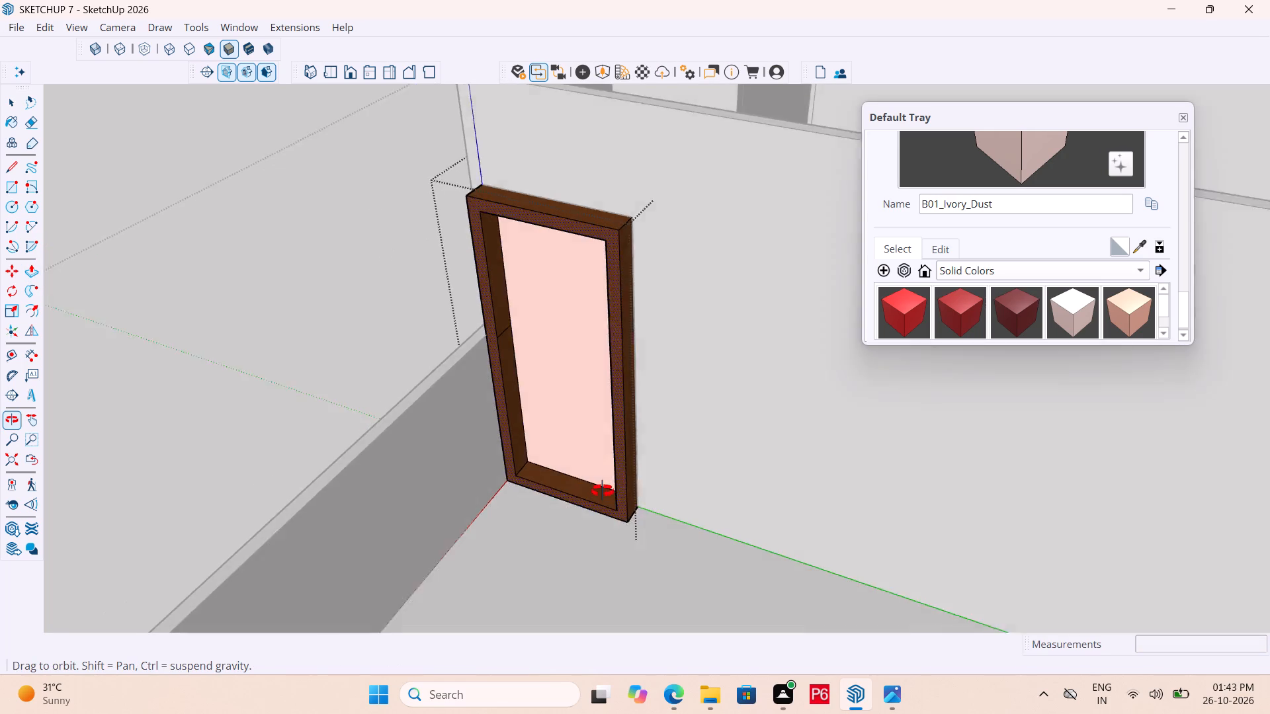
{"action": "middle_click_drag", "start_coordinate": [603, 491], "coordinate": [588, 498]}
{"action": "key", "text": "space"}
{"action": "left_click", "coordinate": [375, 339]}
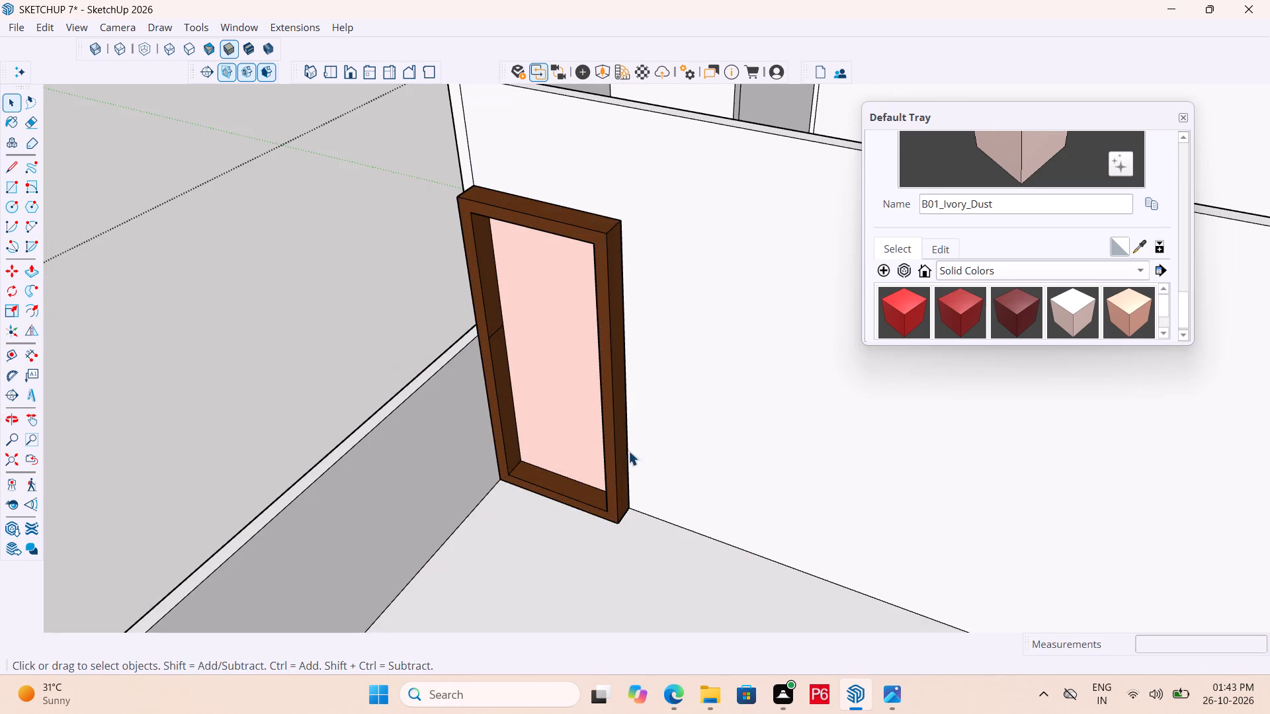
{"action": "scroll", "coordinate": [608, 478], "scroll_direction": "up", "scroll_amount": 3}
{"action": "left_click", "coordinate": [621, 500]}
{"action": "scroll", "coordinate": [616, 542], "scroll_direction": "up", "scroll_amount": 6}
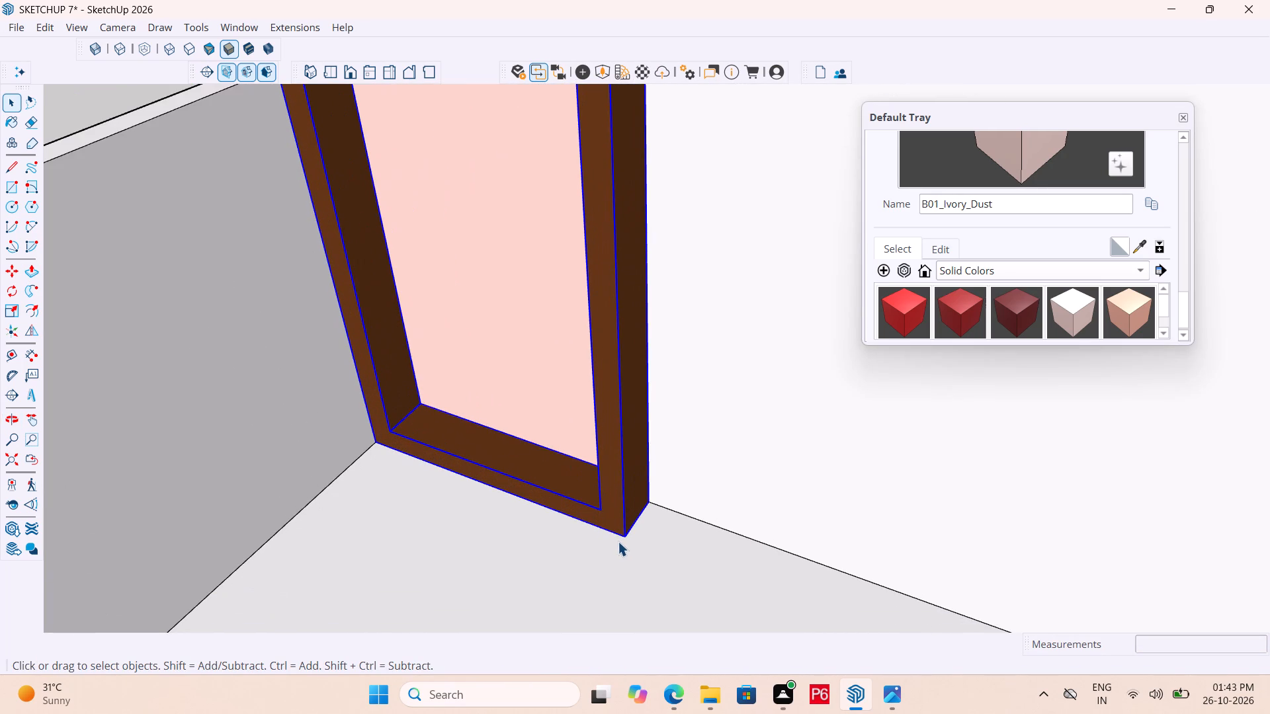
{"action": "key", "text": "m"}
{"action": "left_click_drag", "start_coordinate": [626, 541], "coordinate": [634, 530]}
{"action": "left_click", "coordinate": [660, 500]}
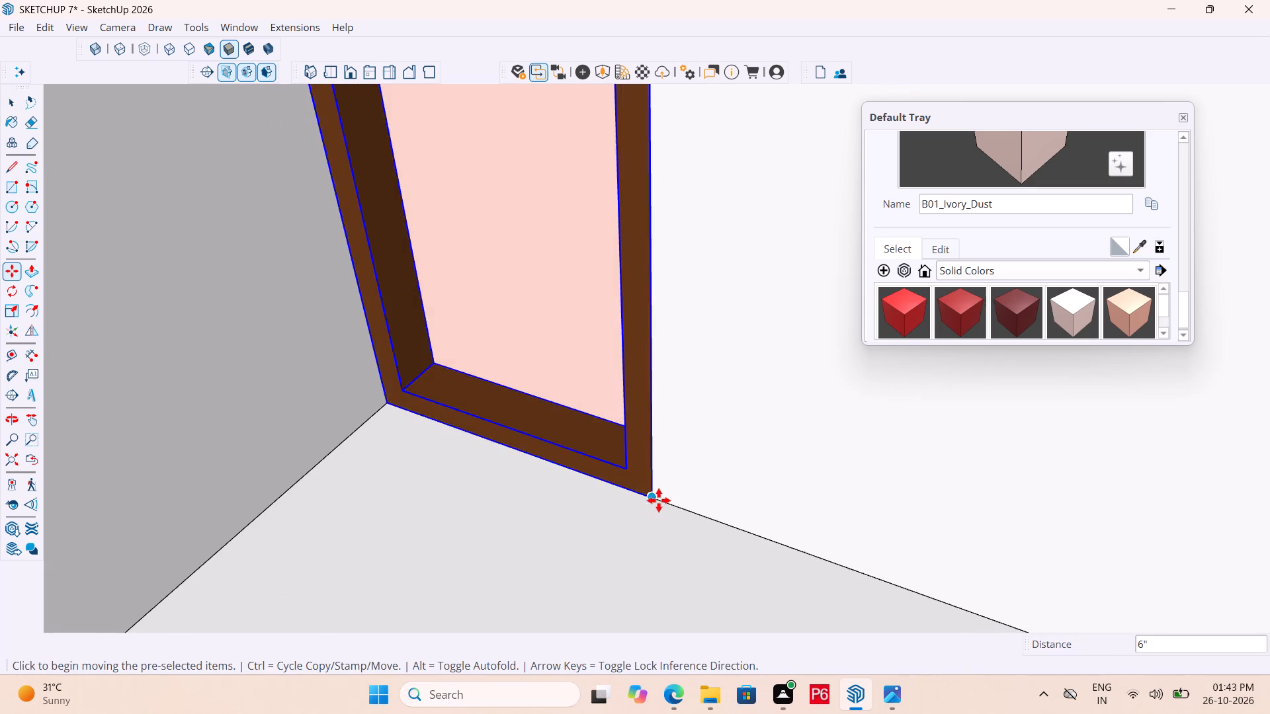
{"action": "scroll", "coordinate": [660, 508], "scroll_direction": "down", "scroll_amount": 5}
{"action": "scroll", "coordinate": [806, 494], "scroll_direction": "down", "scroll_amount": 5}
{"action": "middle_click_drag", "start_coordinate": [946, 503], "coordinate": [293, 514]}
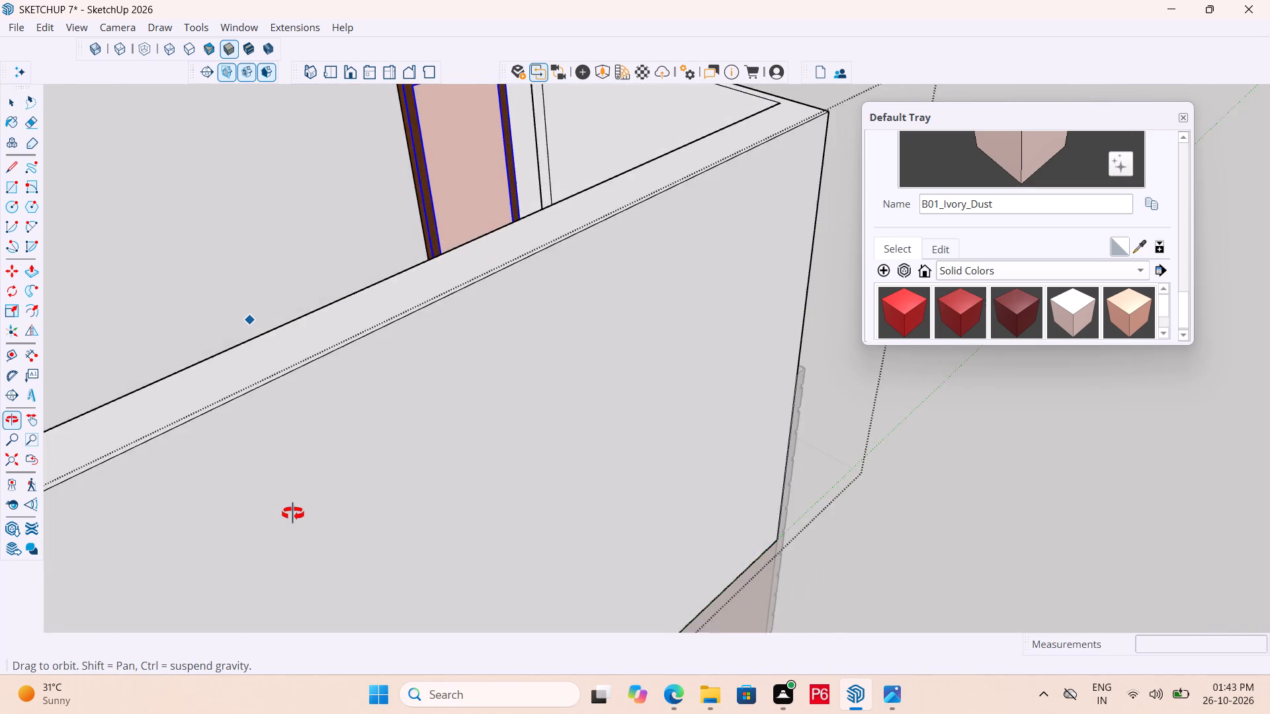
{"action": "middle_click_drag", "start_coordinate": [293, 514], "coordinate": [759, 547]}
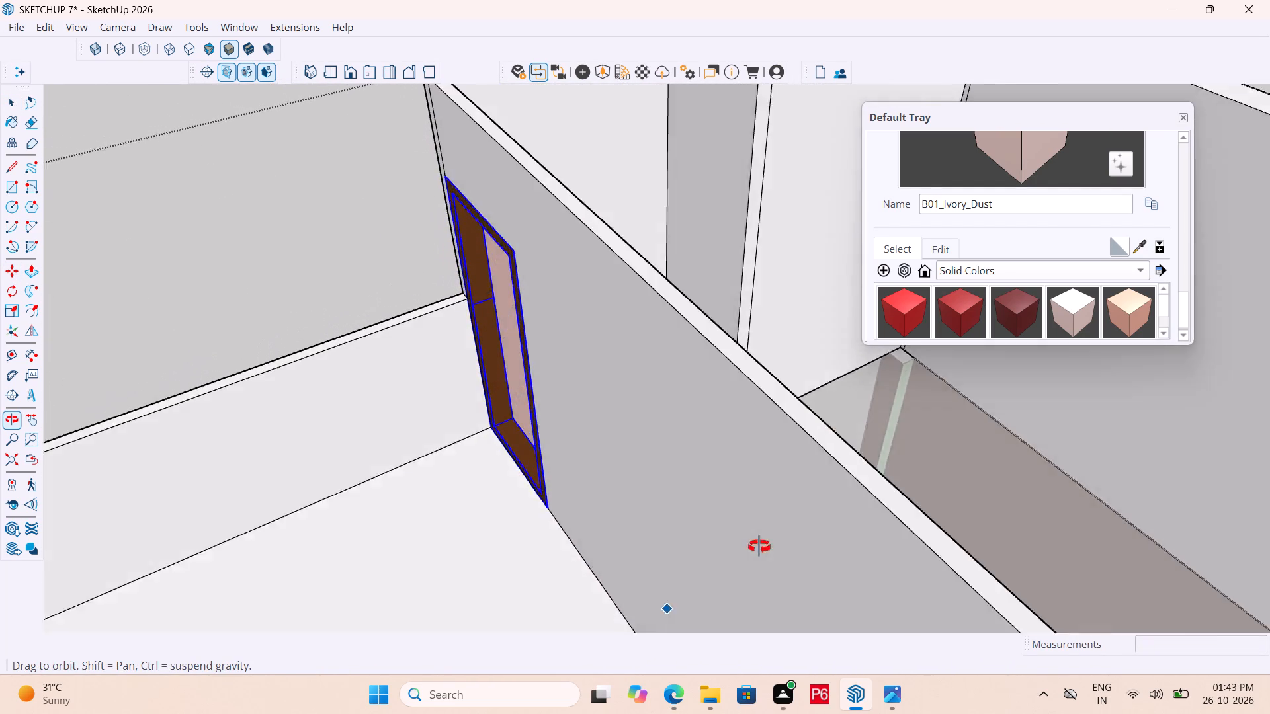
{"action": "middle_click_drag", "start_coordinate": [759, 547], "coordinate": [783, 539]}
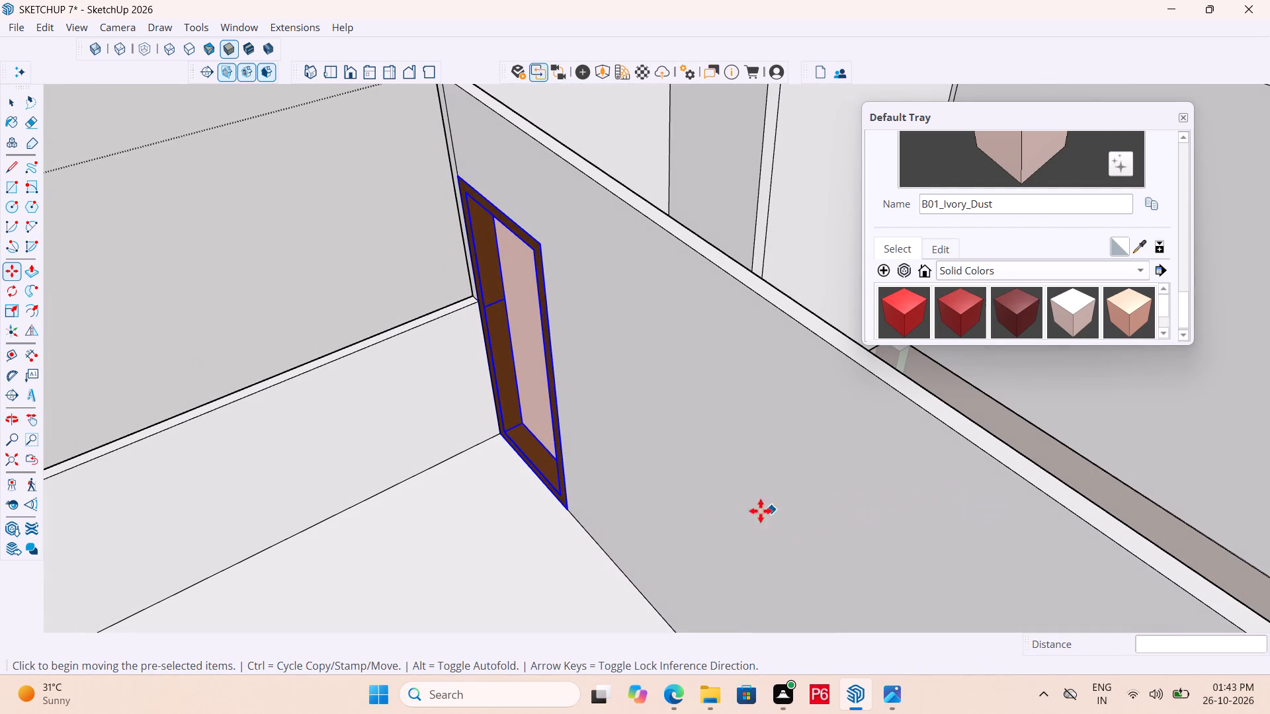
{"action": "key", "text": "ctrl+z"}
Open the door frame group and Push/Pull the frame's front face 2" inward to reduce its depth.
{"action": "scroll", "coordinate": [534, 503], "scroll_direction": "up", "scroll_amount": 6}
{"action": "middle_click_drag", "start_coordinate": [570, 503], "coordinate": [745, 482]}
{"action": "key", "text": "space"}
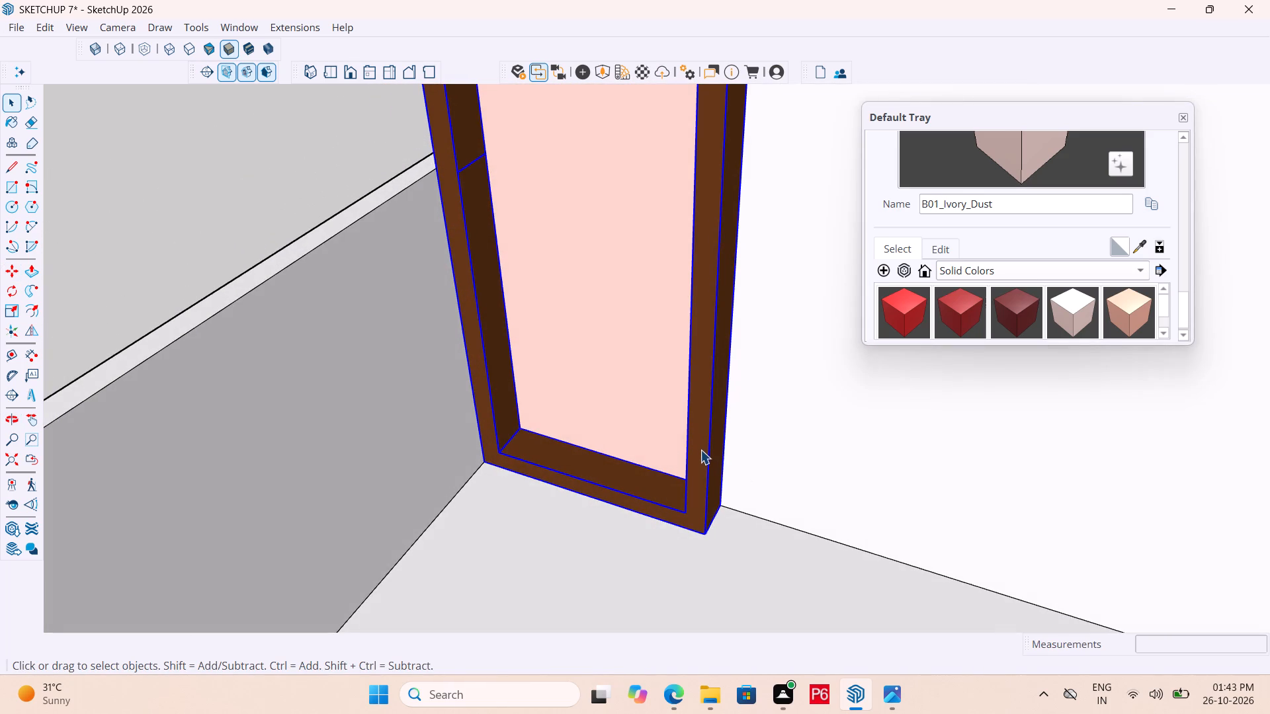
{"action": "double_click", "coordinate": [700, 448]}
{"action": "left_click", "coordinate": [706, 415]}
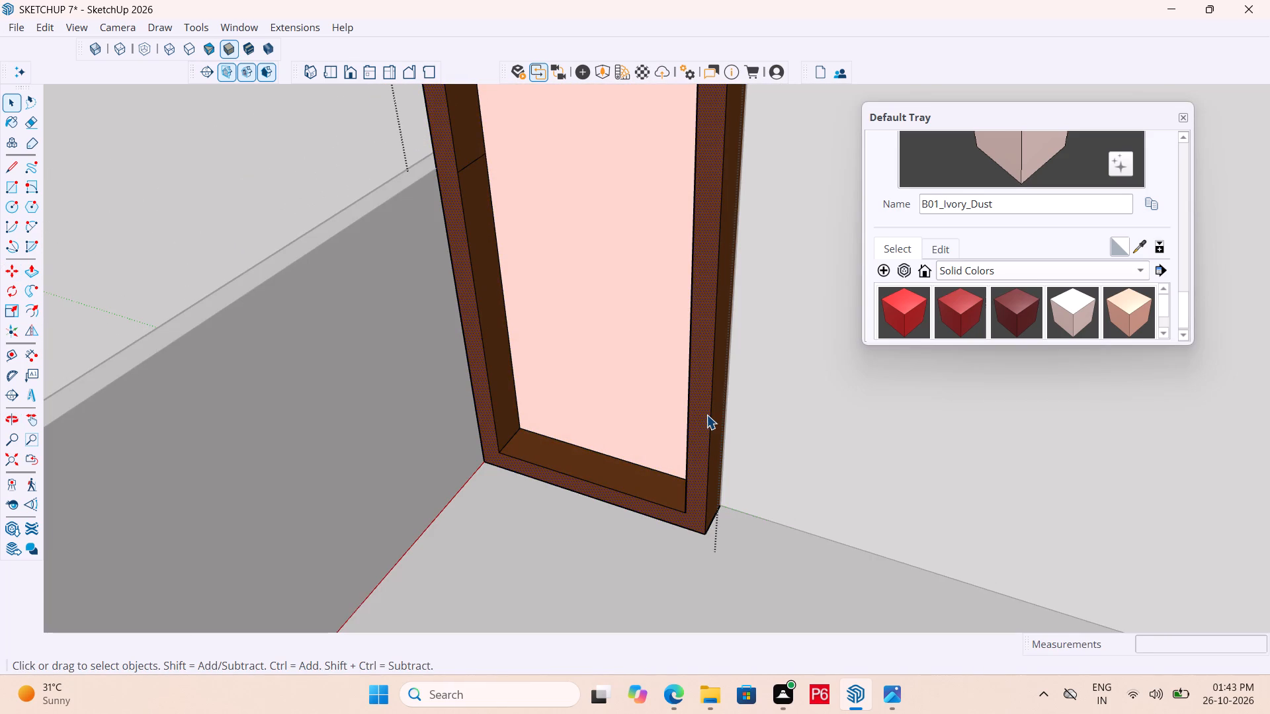
{"action": "key", "text": "p"}
{"action": "left_click", "coordinate": [705, 415]}
{"action": "type", "text": "2\""}
{"action": "key", "text": "Return"}
{"action": "middle_click_drag", "start_coordinate": [800, 428], "coordinate": [743, 442]}
{"action": "key", "text": "space"}
{"action": "left_click", "coordinate": [676, 549]}
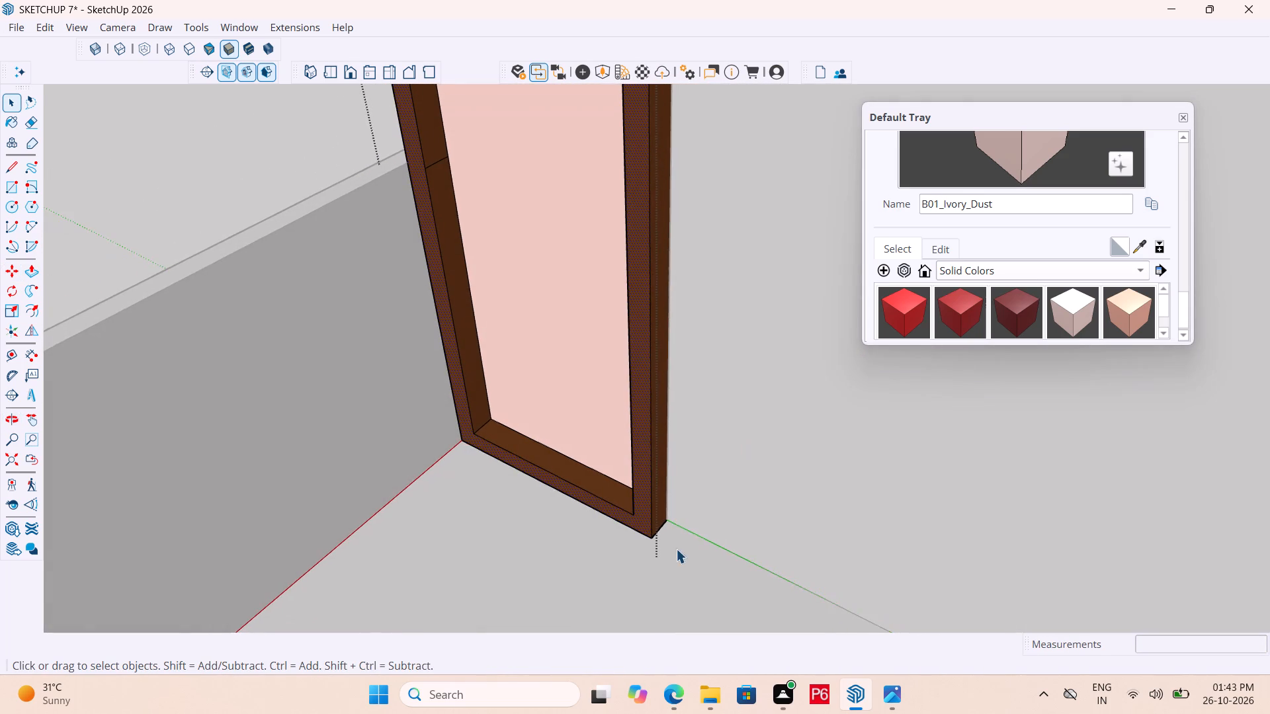
Move the door frame group by its outer bottom corner back to the wall's bottom edge, flush with the wall face.
{"action": "left_click", "coordinate": [636, 513]}
{"action": "scroll", "coordinate": [642, 543], "scroll_direction": "up", "scroll_amount": 5}
{"action": "key", "text": "m"}
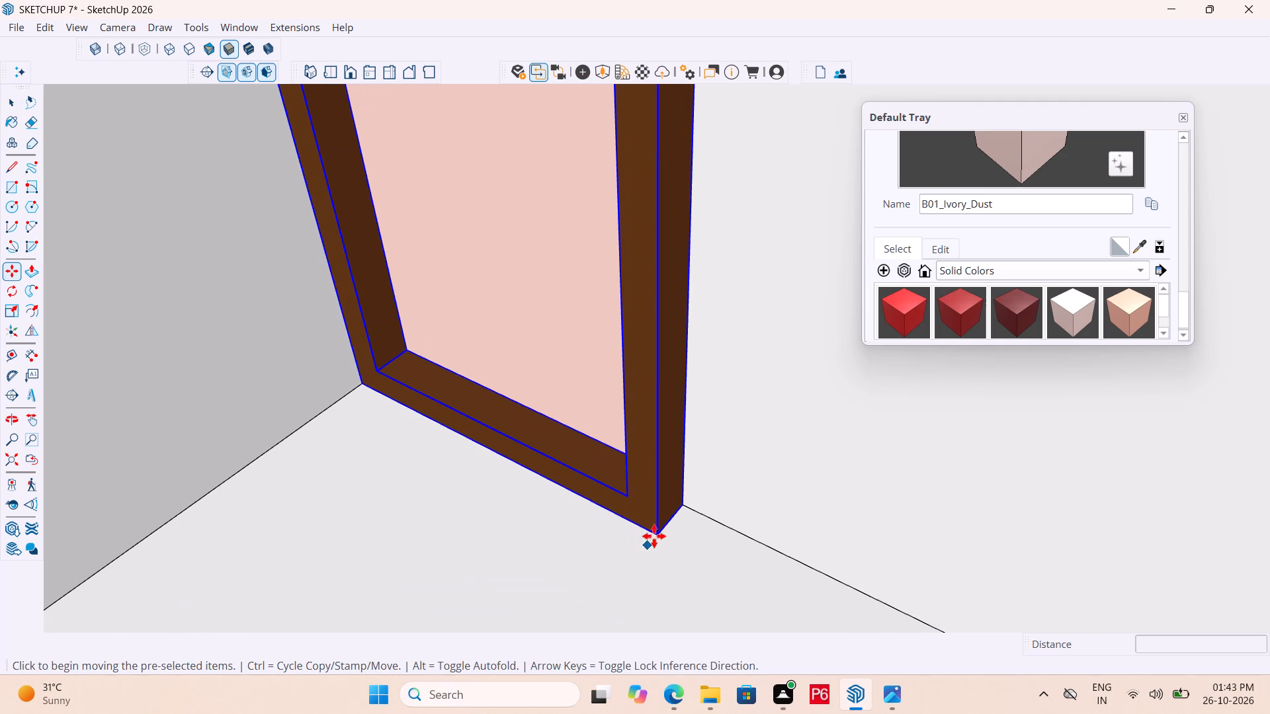
{"action": "left_click", "coordinate": [656, 534]}
{"action": "left_click", "coordinate": [683, 504]}
Save the model with the repositioned door.
{"action": "scroll", "coordinate": [589, 554], "scroll_direction": "down", "scroll_amount": 12}
{"action": "key", "text": "ctrl+s"}
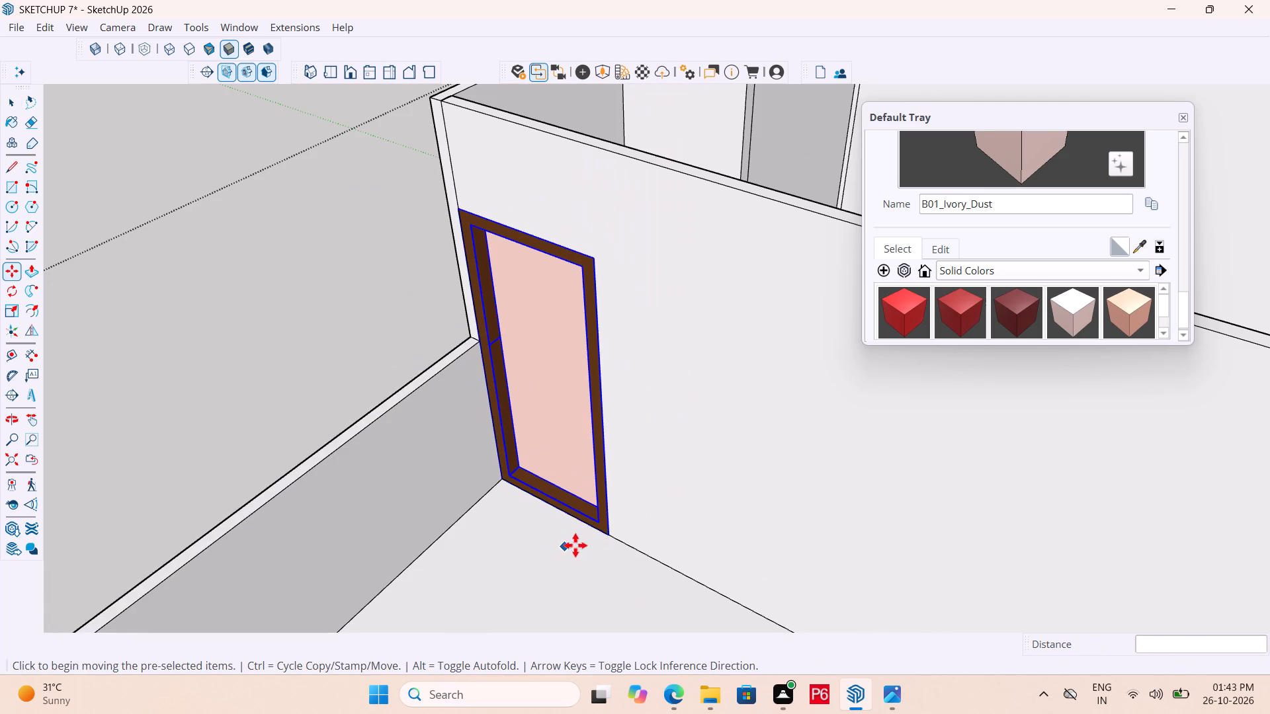
{"action": "key", "text": "ctrl+s"}
{"action": "key", "text": "ctrl+s"}
Inside the door frame group, Push/Pull the frame's front face another 2" inward.
{"action": "scroll", "coordinate": [630, 540], "scroll_direction": "down", "scroll_amount": 5}
{"action": "middle_click", "coordinate": [793, 503]}
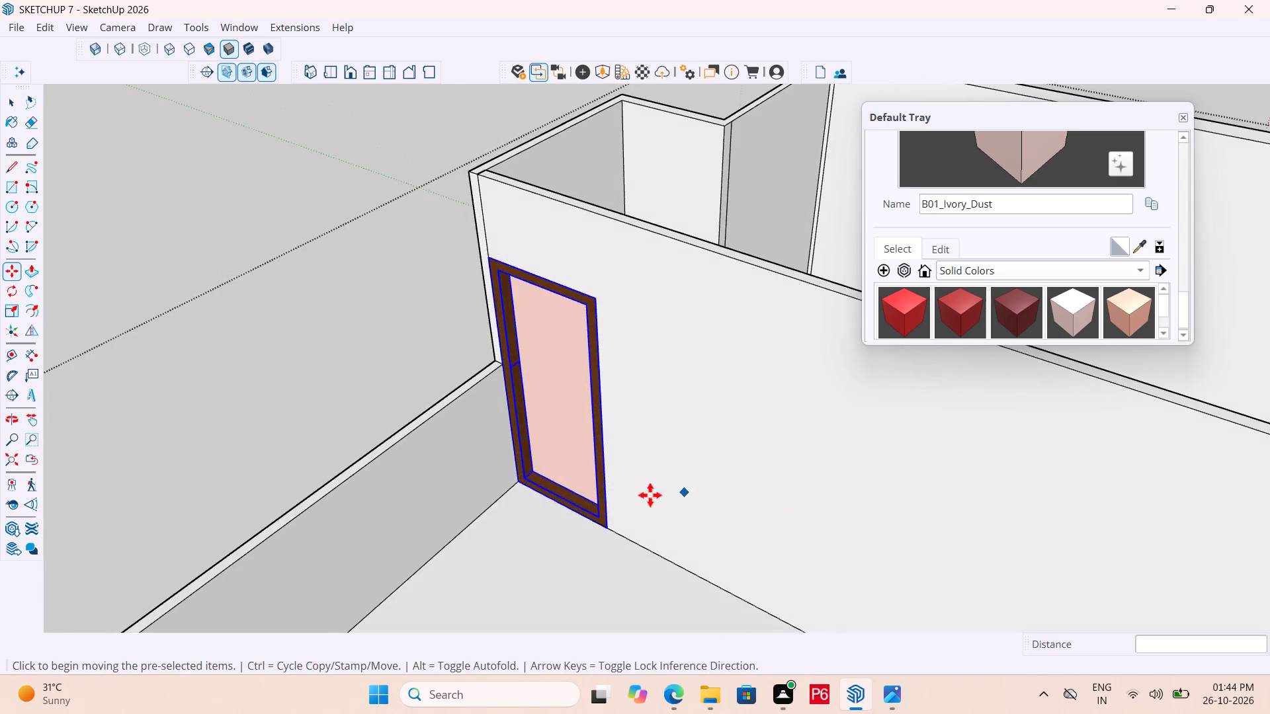
{"action": "scroll", "coordinate": [565, 537], "scroll_direction": "up", "scroll_amount": 6}
{"action": "key", "text": "space"}
{"action": "left_click", "coordinate": [630, 496]}
{"action": "double_click", "coordinate": [631, 496]}
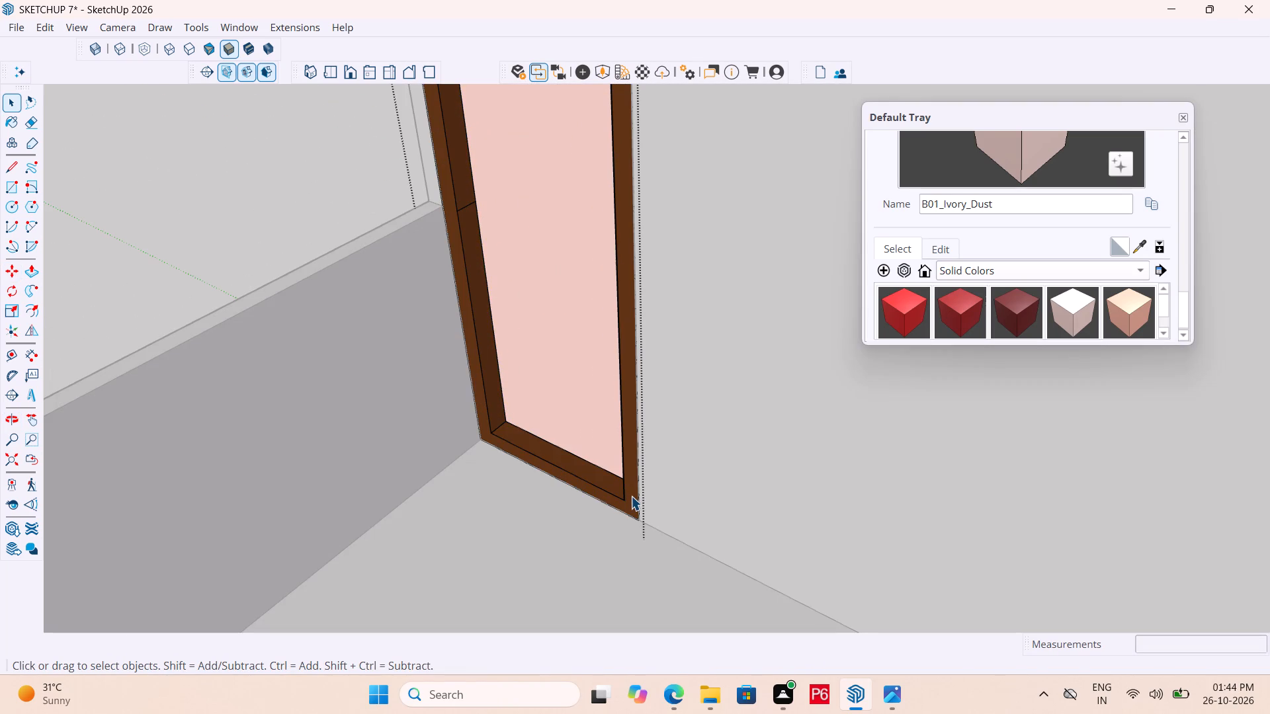
{"action": "left_click", "coordinate": [631, 494]}
{"action": "key", "text": "p"}
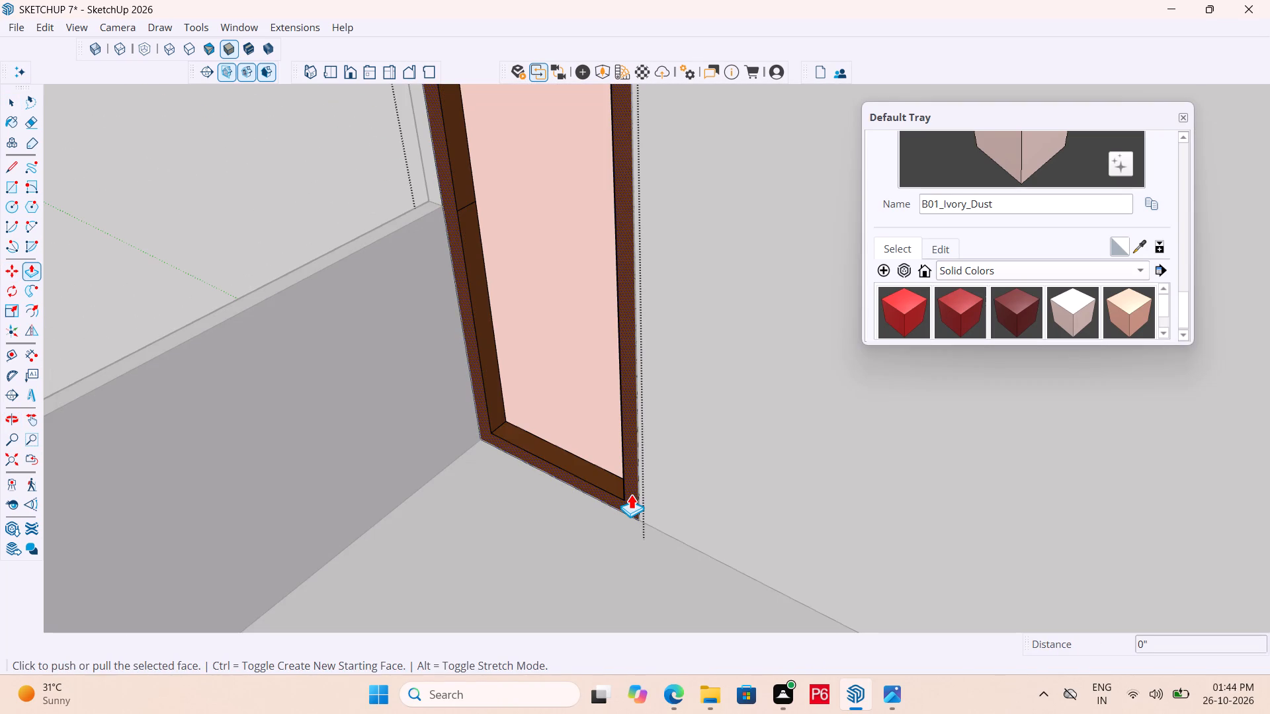
{"action": "left_click", "coordinate": [631, 494]}
{"action": "type", "text": "2\""}
{"action": "key", "text": "Return"}
{"action": "scroll", "coordinate": [474, 590], "scroll_direction": "down", "scroll_amount": 6}
{"action": "key", "text": "space"}
{"action": "middle_click_drag", "start_coordinate": [552, 549], "coordinate": [722, 548]}
{"action": "scroll", "coordinate": [719, 548], "scroll_direction": "up", "scroll_amount": 8}
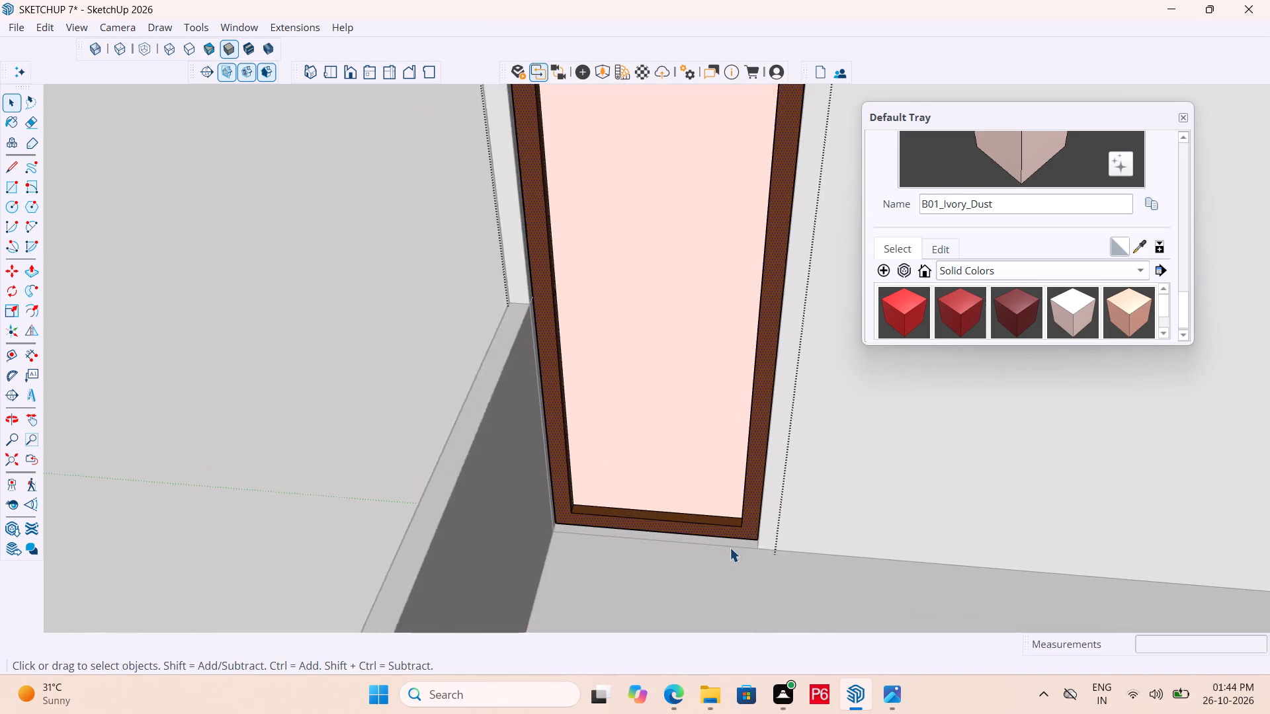
{"action": "scroll", "coordinate": [730, 547], "scroll_direction": "up", "scroll_amount": 3}
{"action": "middle_click_drag", "start_coordinate": [756, 519], "coordinate": [799, 548]}
{"action": "left_click", "coordinate": [193, 276]}
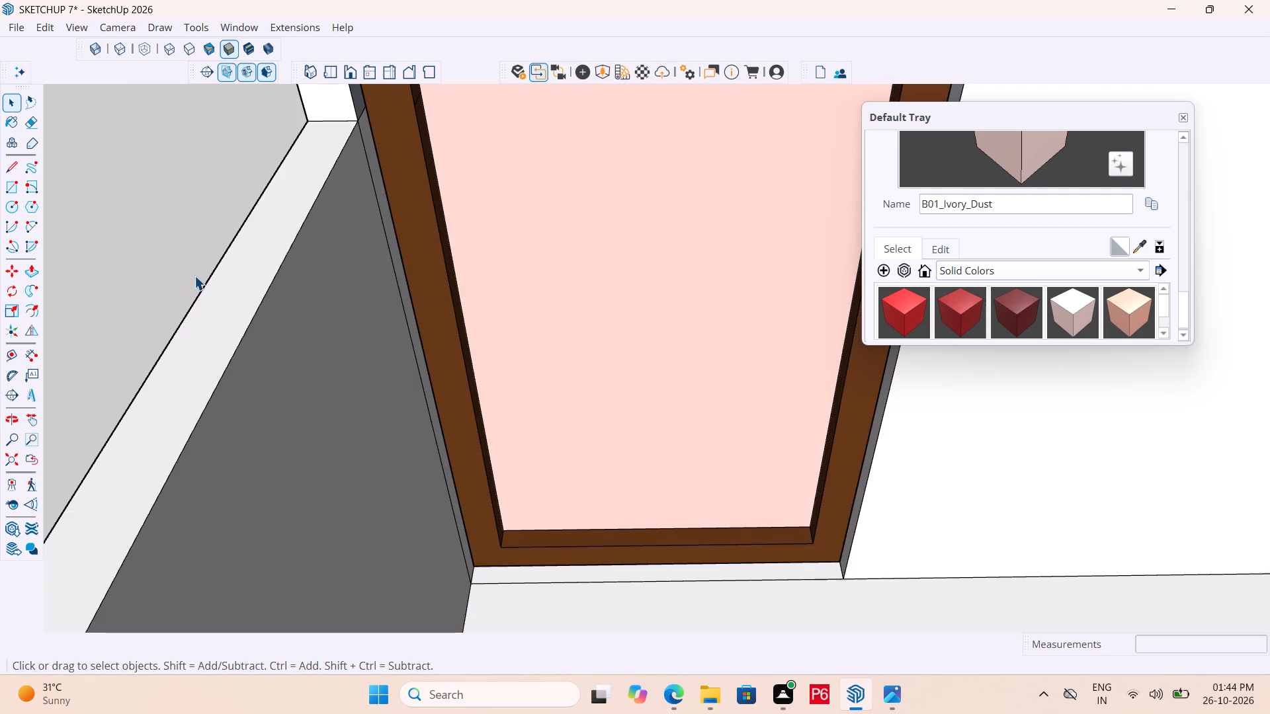
Move the door frame group 2" outward by its bottom corner so it sits flush with the roof-side wall face.
{"action": "left_click", "coordinate": [469, 432]}
{"action": "key", "text": "m"}
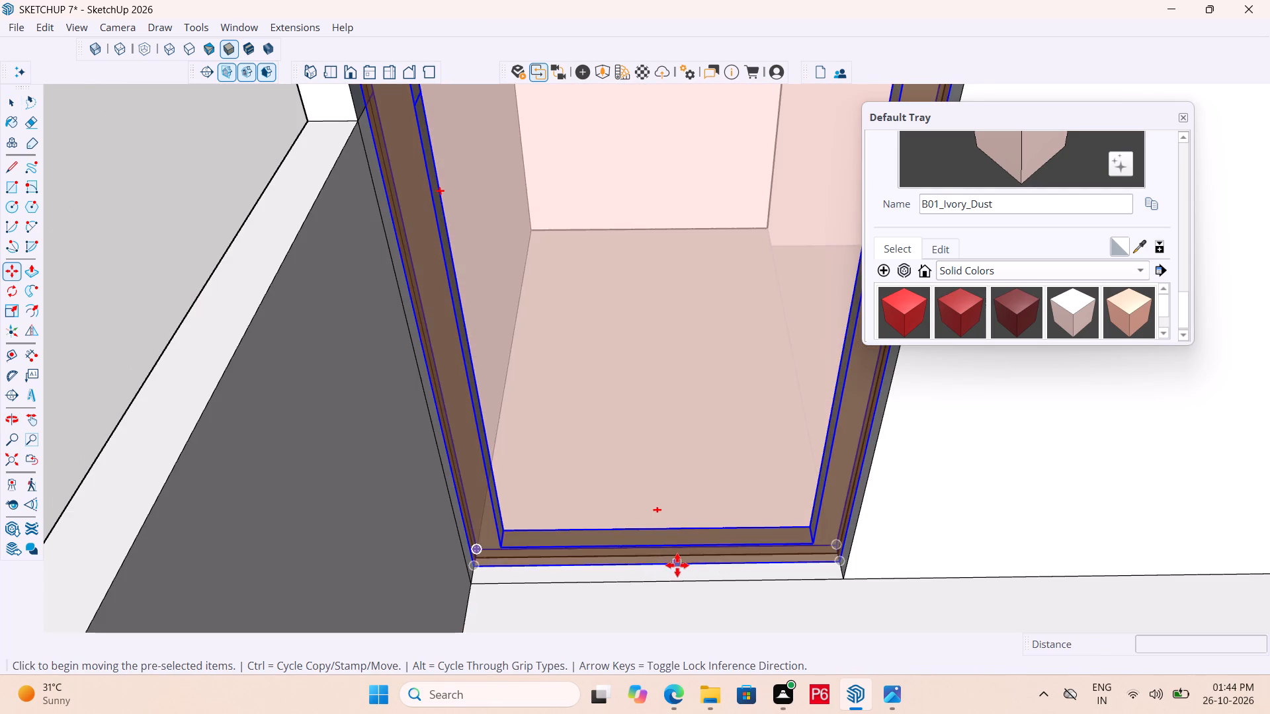
{"action": "scroll", "coordinate": [814, 568], "scroll_direction": "up", "scroll_amount": 5}
{"action": "left_click", "coordinate": [847, 555]}
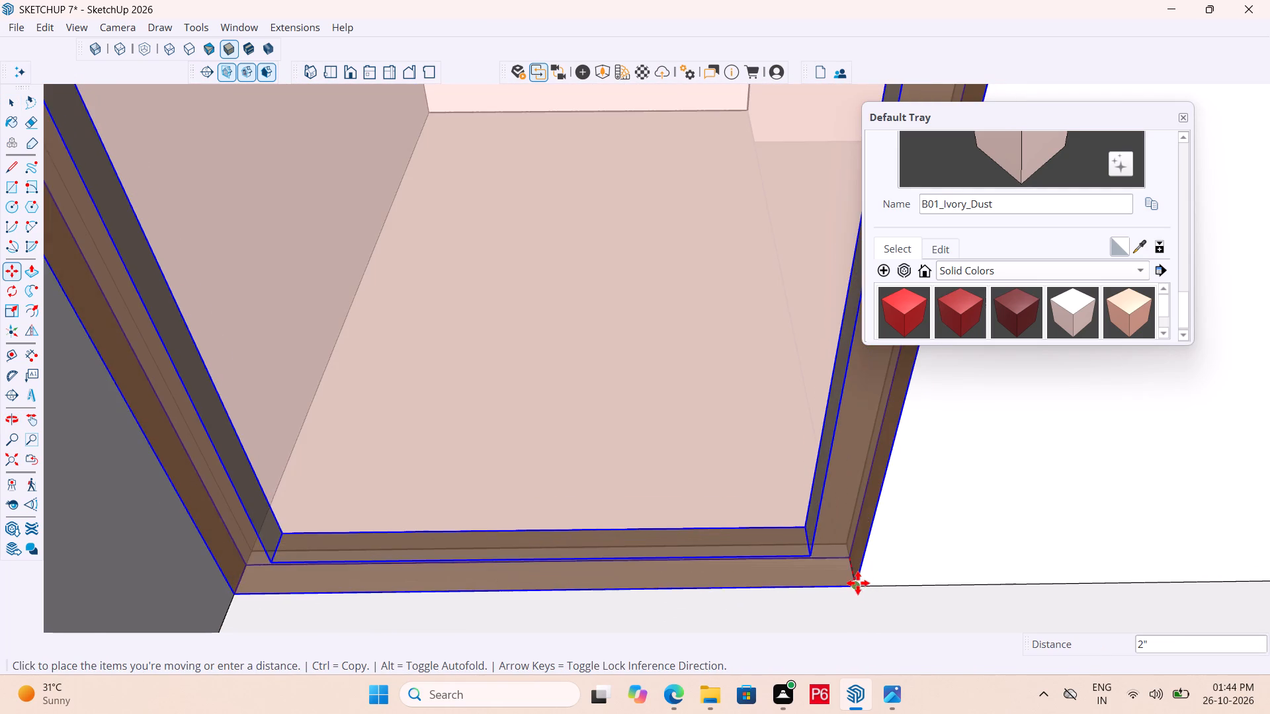
{"action": "left_click", "coordinate": [858, 583]}
Save the model with the door flush in its opening.
{"action": "scroll", "coordinate": [433, 444], "scroll_direction": "down", "scroll_amount": 11}
{"action": "key", "text": "ctrl+s"}
{"action": "key", "text": "ctrl+s"}
{"action": "key", "text": "ctrl+s"}
{"action": "key", "text": "ctrl+s"}
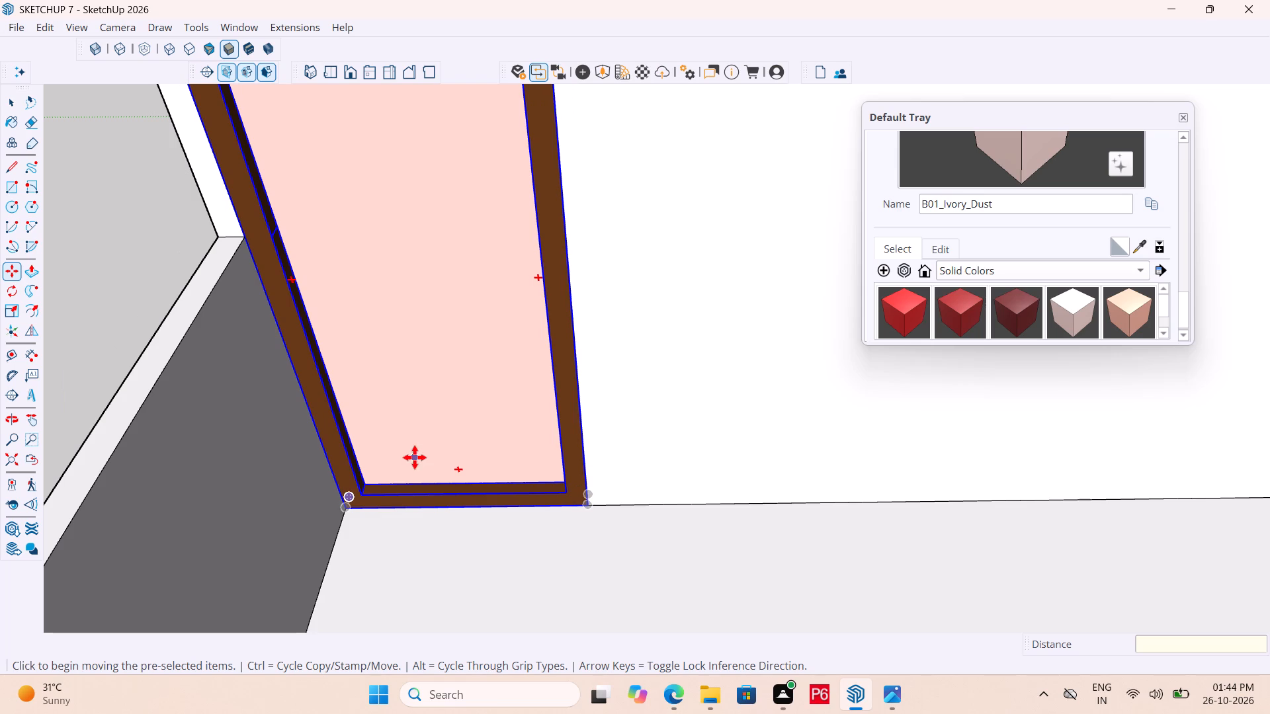
{"action": "key", "text": "ctrl+s"}
{"action": "key", "text": "ctrl+s"}
{"action": "key", "text": "ctrl+s"}
{"action": "key", "text": "ctrl+s"}
{"action": "key", "text": "ctrl+s"}
{"action": "key", "text": "ctrl+s"}
Erase the short edge that splits the doorway's jamb face on the stair side.
{"action": "middle_click_drag", "start_coordinate": [595, 514], "coordinate": [398, 503]}
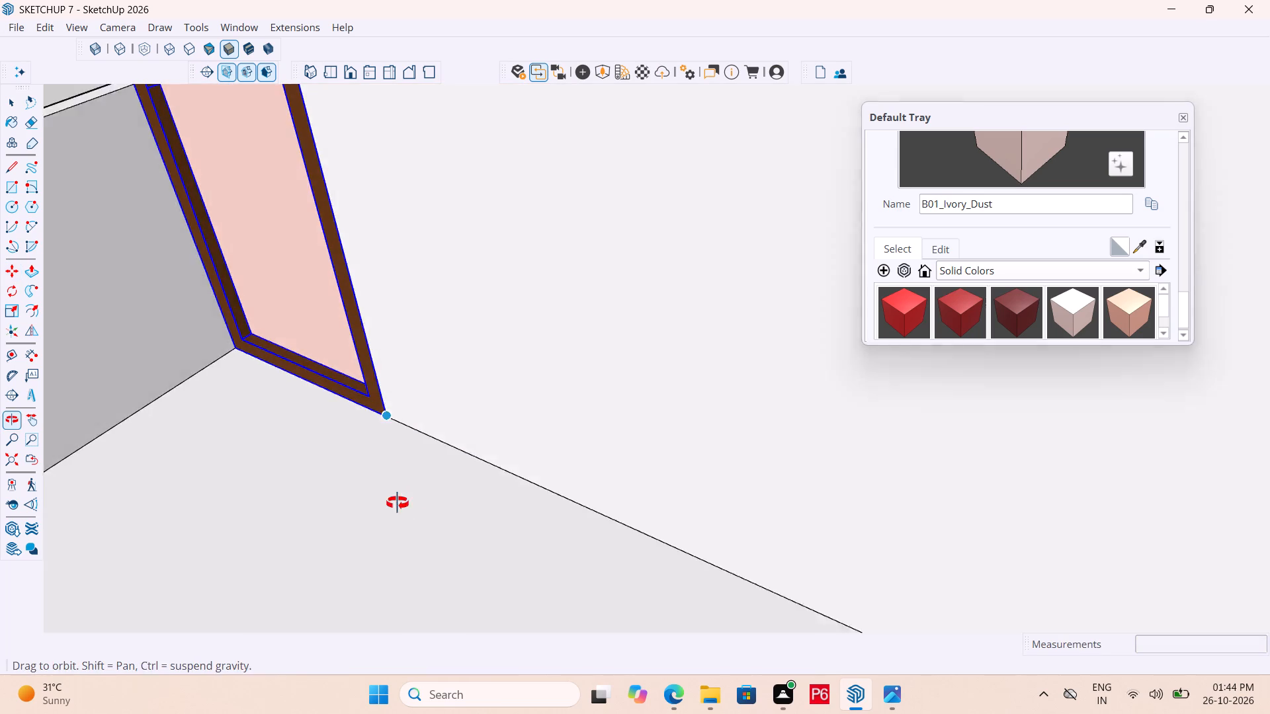
{"action": "middle_click_drag", "start_coordinate": [398, 503], "coordinate": [391, 506]}
{"action": "scroll", "coordinate": [624, 594], "scroll_direction": "down", "scroll_amount": 10}
{"action": "middle_click_drag", "start_coordinate": [774, 522], "coordinate": [372, 508]}
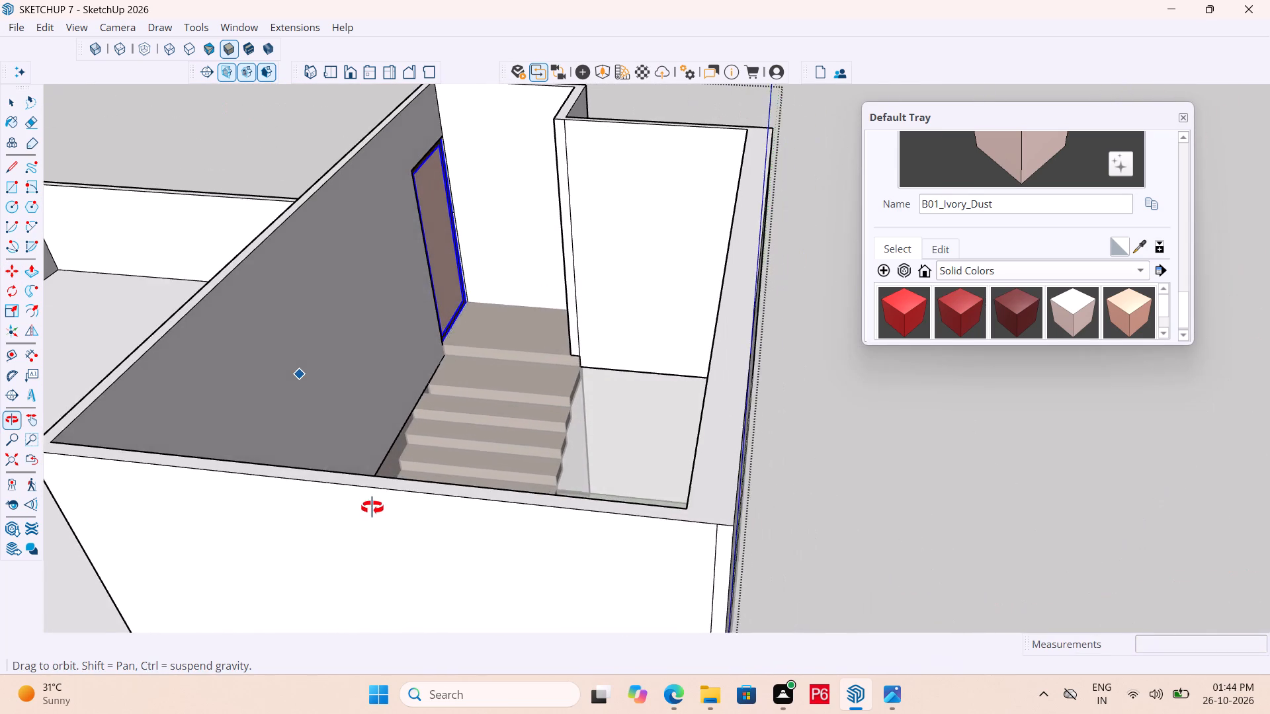
{"action": "middle_click_drag", "start_coordinate": [372, 508], "coordinate": [370, 512]}
{"action": "scroll", "coordinate": [450, 158], "scroll_direction": "up", "scroll_amount": 6}
{"action": "middle_click_drag", "start_coordinate": [423, 241], "coordinate": [236, 264]}
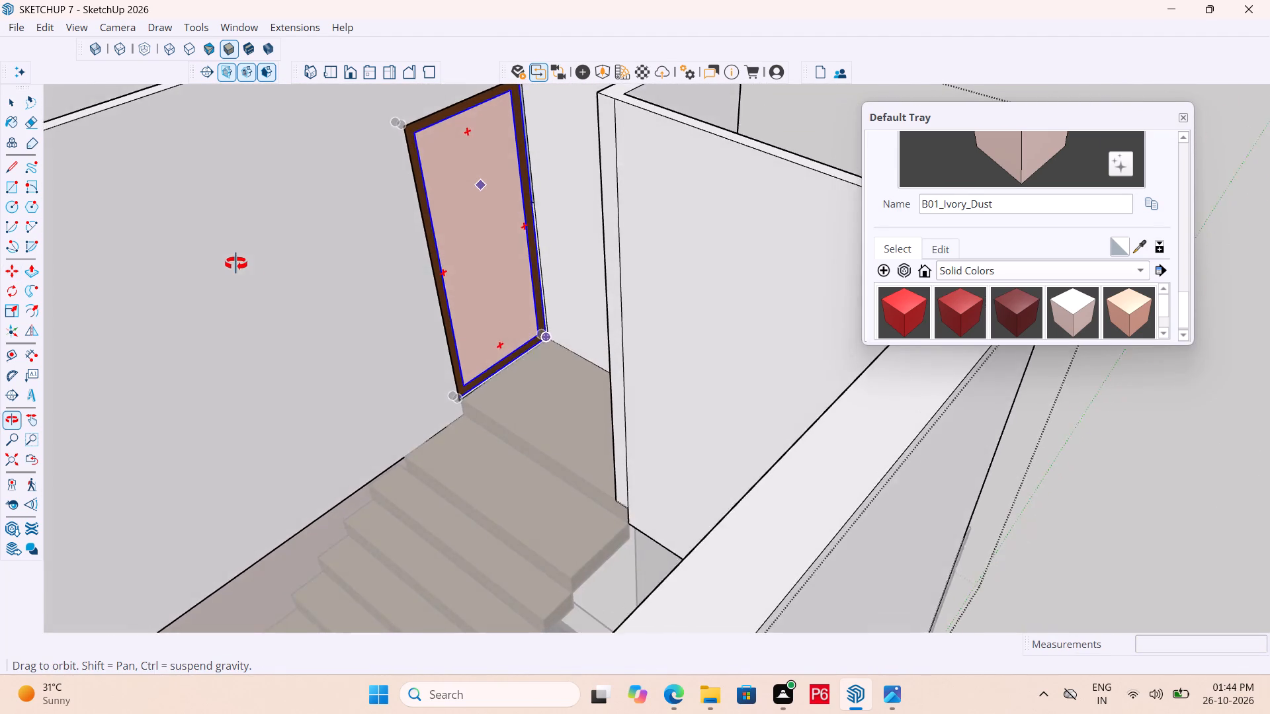
{"action": "middle_click_drag", "start_coordinate": [236, 264], "coordinate": [506, 295]}
{"action": "key", "text": "space"}
{"action": "scroll", "coordinate": [483, 402], "scroll_direction": "up", "scroll_amount": 5}
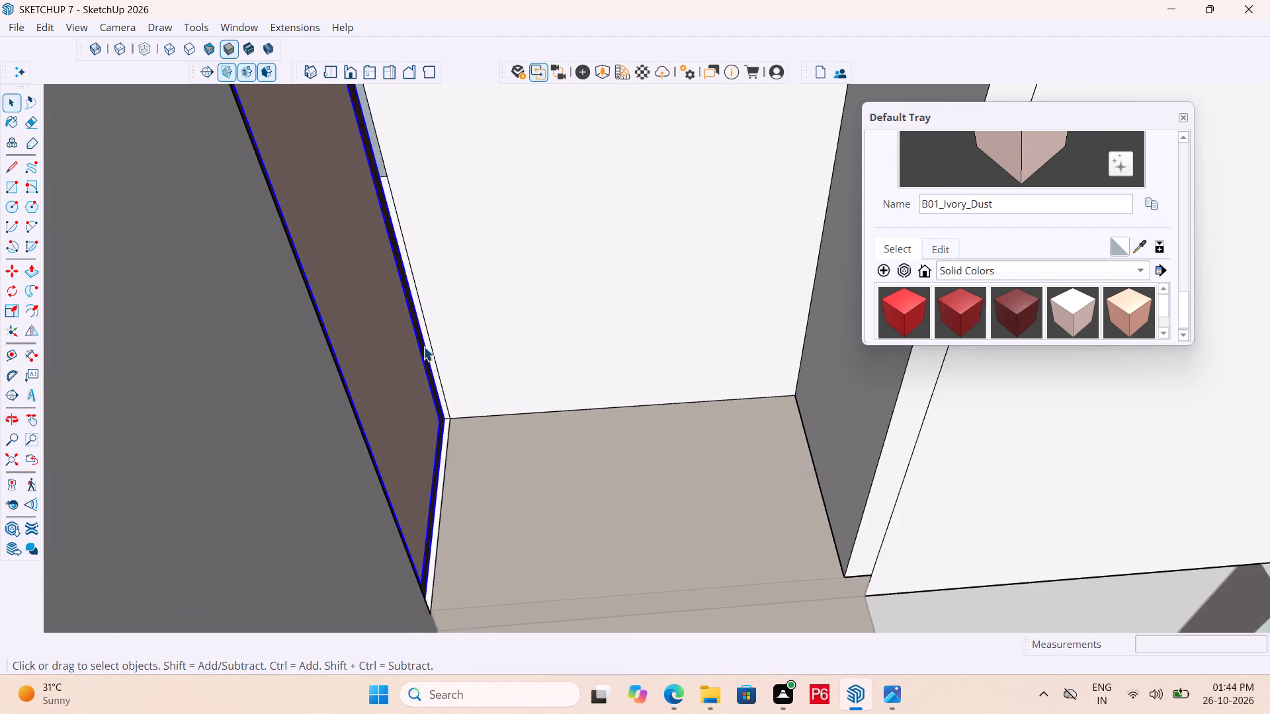
{"action": "scroll", "coordinate": [409, 261], "scroll_direction": "up", "scroll_amount": 9}
{"action": "middle_click_drag", "start_coordinate": [395, 173], "coordinate": [262, 284]}
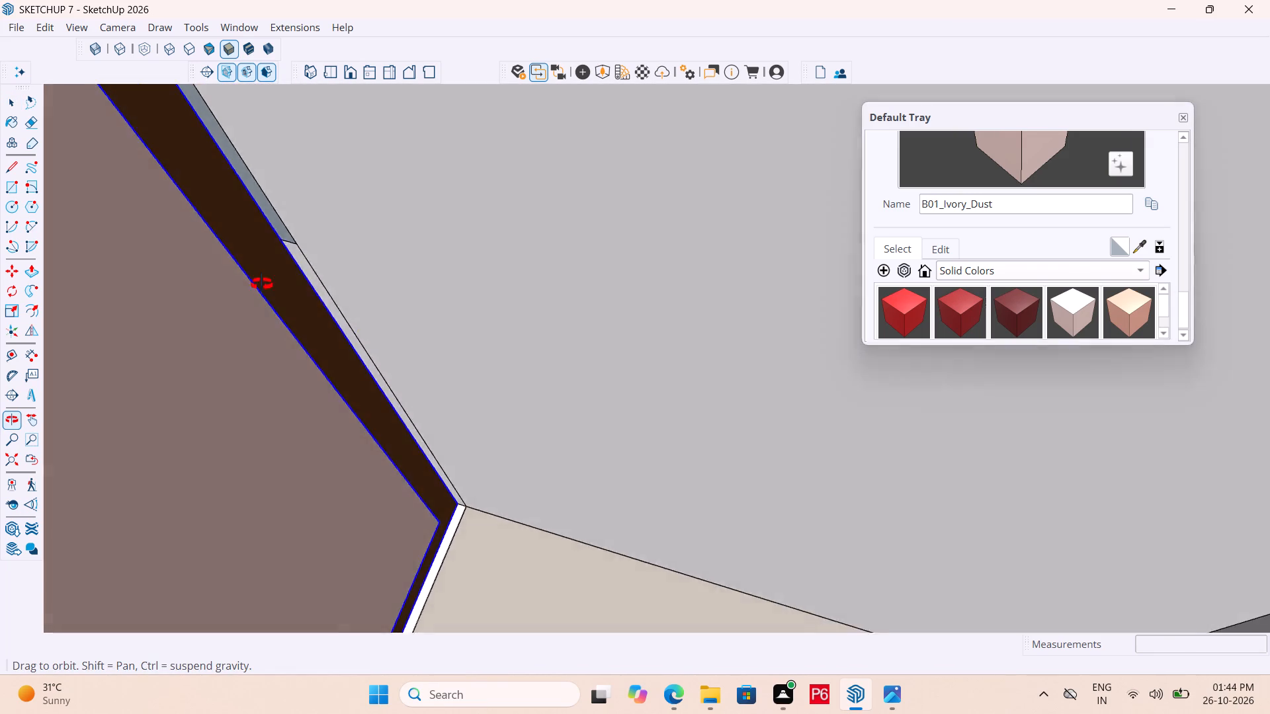
{"action": "middle_click_drag", "start_coordinate": [262, 284], "coordinate": [516, 247]}
{"action": "middle_click_drag", "start_coordinate": [484, 266], "coordinate": [343, 288]}
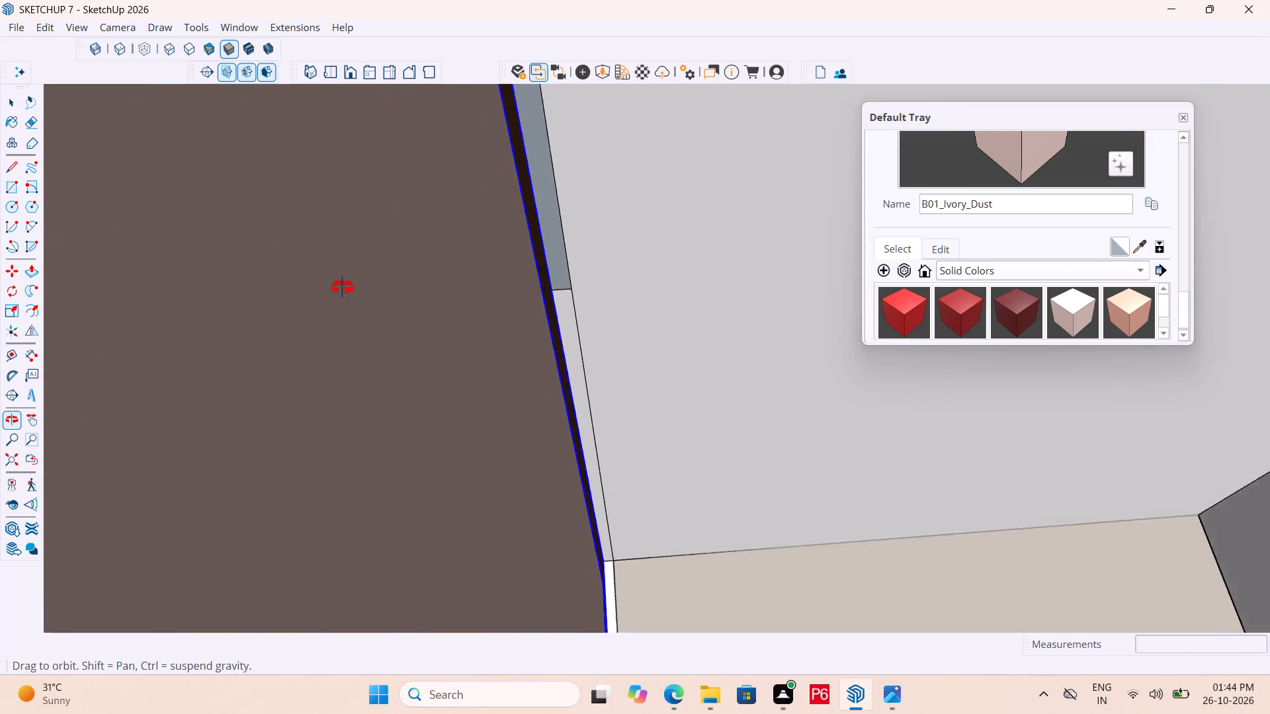
{"action": "middle_click_drag", "start_coordinate": [343, 288], "coordinate": [298, 288]}
{"action": "scroll", "coordinate": [616, 292], "scroll_direction": "up", "scroll_amount": 5}
{"action": "key", "text": "space"}
{"action": "left_click", "coordinate": [573, 269]}
{"action": "left_click", "coordinate": [575, 264]}
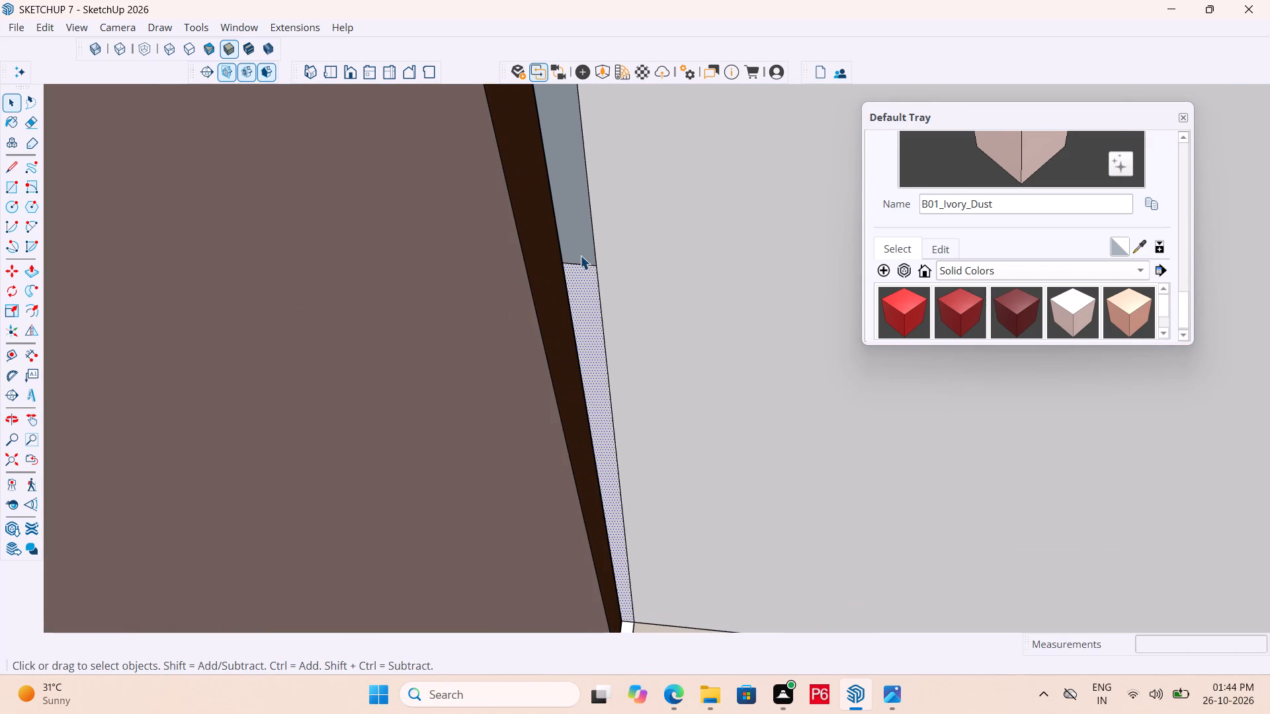
{"action": "left_click", "coordinate": [581, 253]}
{"action": "key", "text": "e"}
{"action": "left_click_drag", "start_coordinate": [583, 266], "coordinate": [583, 258]}
{"action": "left_click", "coordinate": [581, 260]}
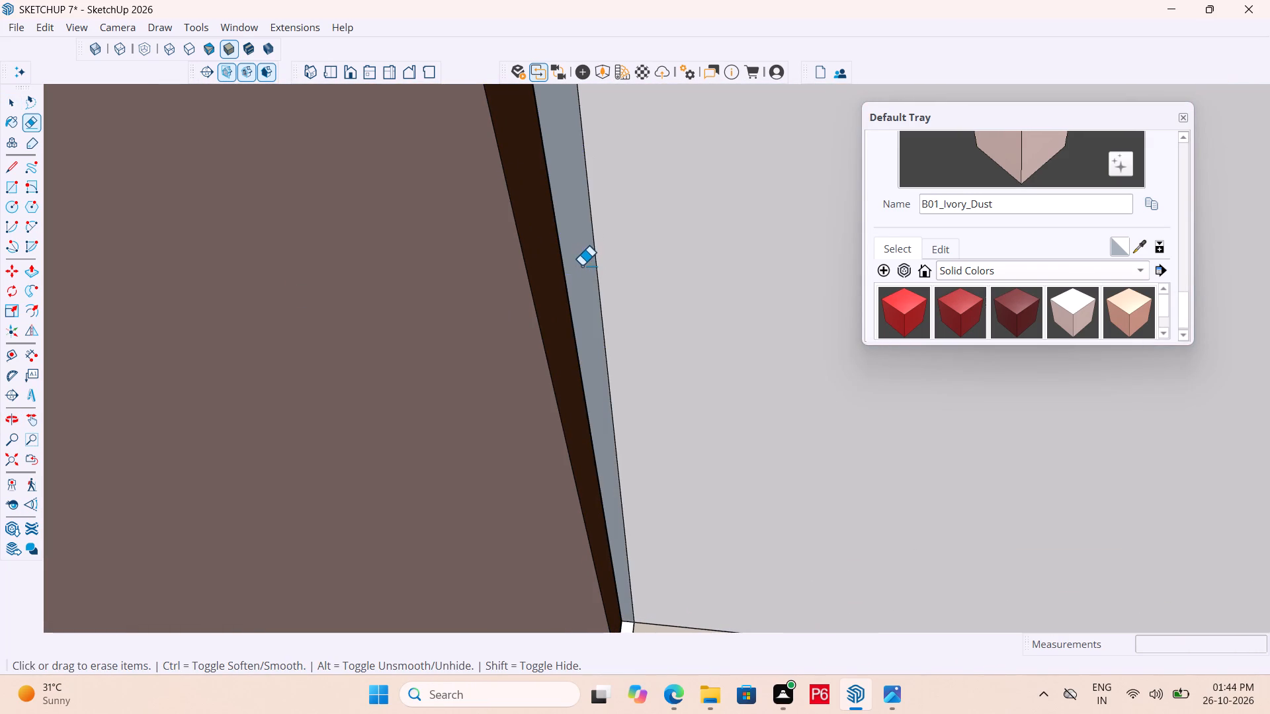
Erase the stray edge across the top of the stair enclosure wall at its corner beside the door.
{"action": "scroll", "coordinate": [538, 197], "scroll_direction": "down", "scroll_amount": 12}
{"action": "scroll", "coordinate": [587, 238], "scroll_direction": "down", "scroll_amount": 6}
{"action": "scroll", "coordinate": [644, 317], "scroll_direction": "down", "scroll_amount": 6}
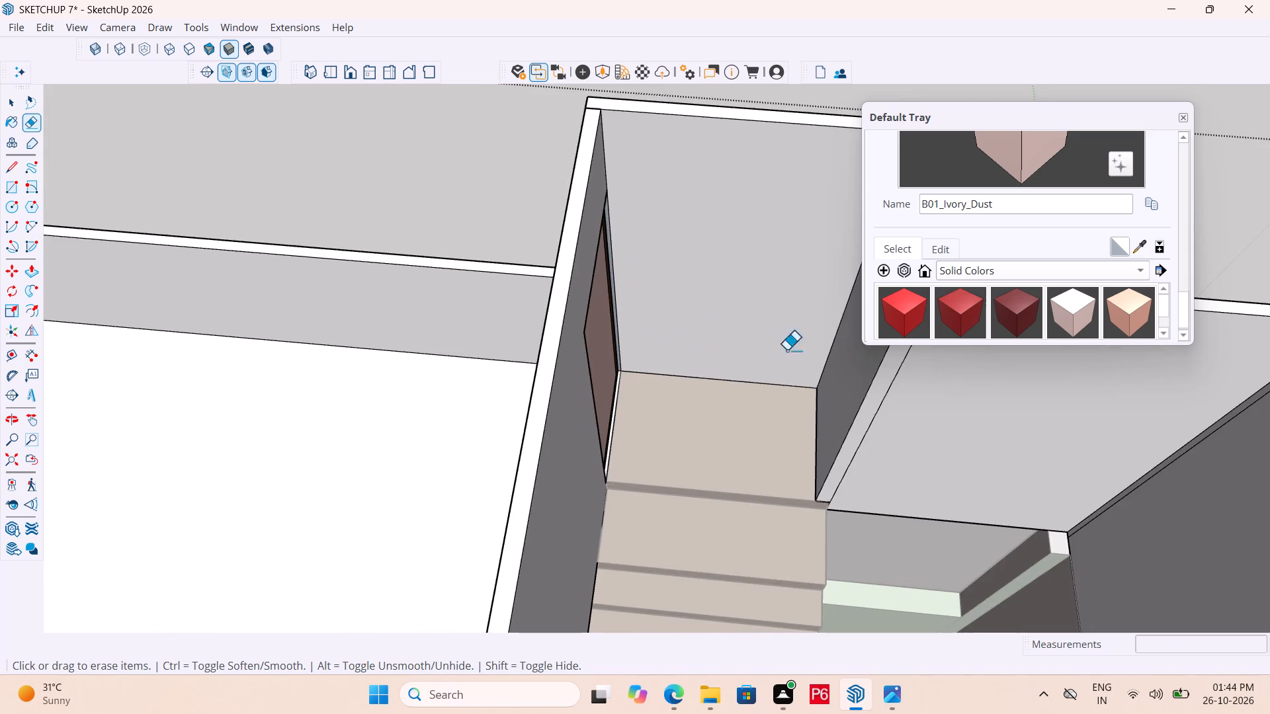
{"action": "middle_click_drag", "start_coordinate": [865, 365], "coordinate": [83, 352]}
{"action": "scroll", "coordinate": [437, 188], "scroll_direction": "up", "scroll_amount": 4}
{"action": "middle_click_drag", "start_coordinate": [661, 422], "coordinate": [741, 444]}
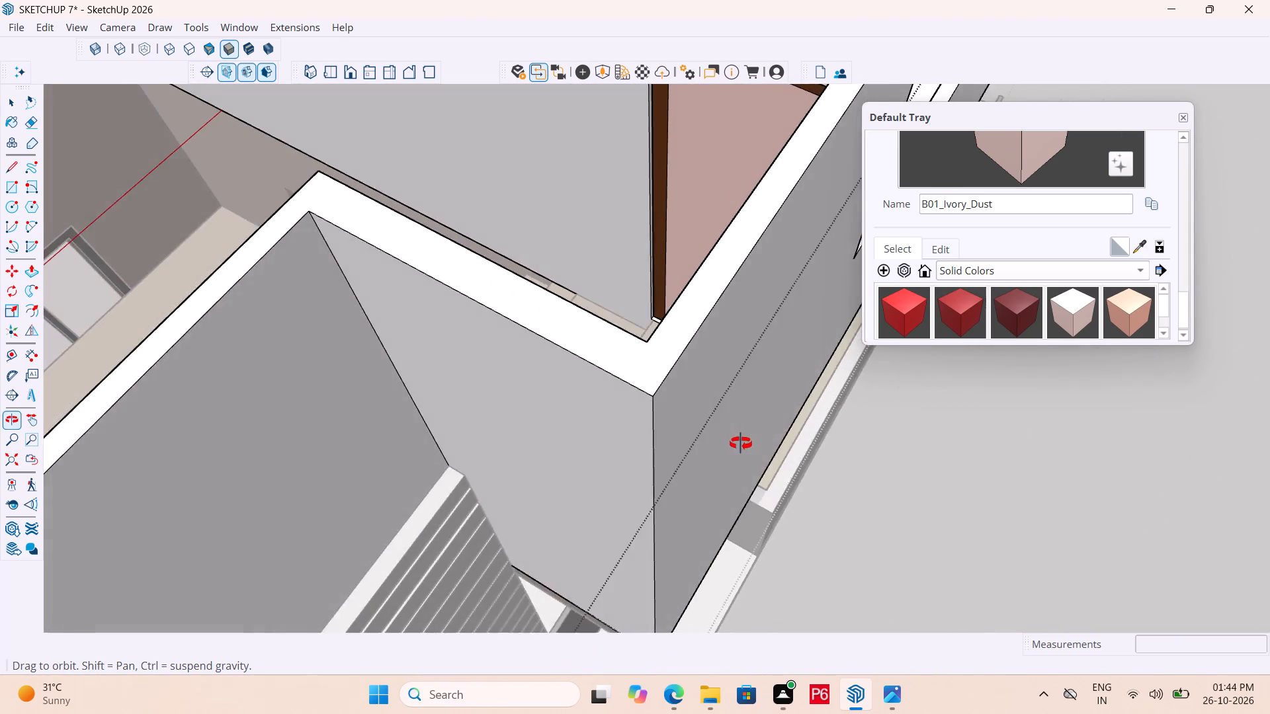
{"action": "middle_click_drag", "start_coordinate": [741, 444], "coordinate": [591, 508]}
{"action": "scroll", "coordinate": [606, 476], "scroll_direction": "down", "scroll_amount": 1}
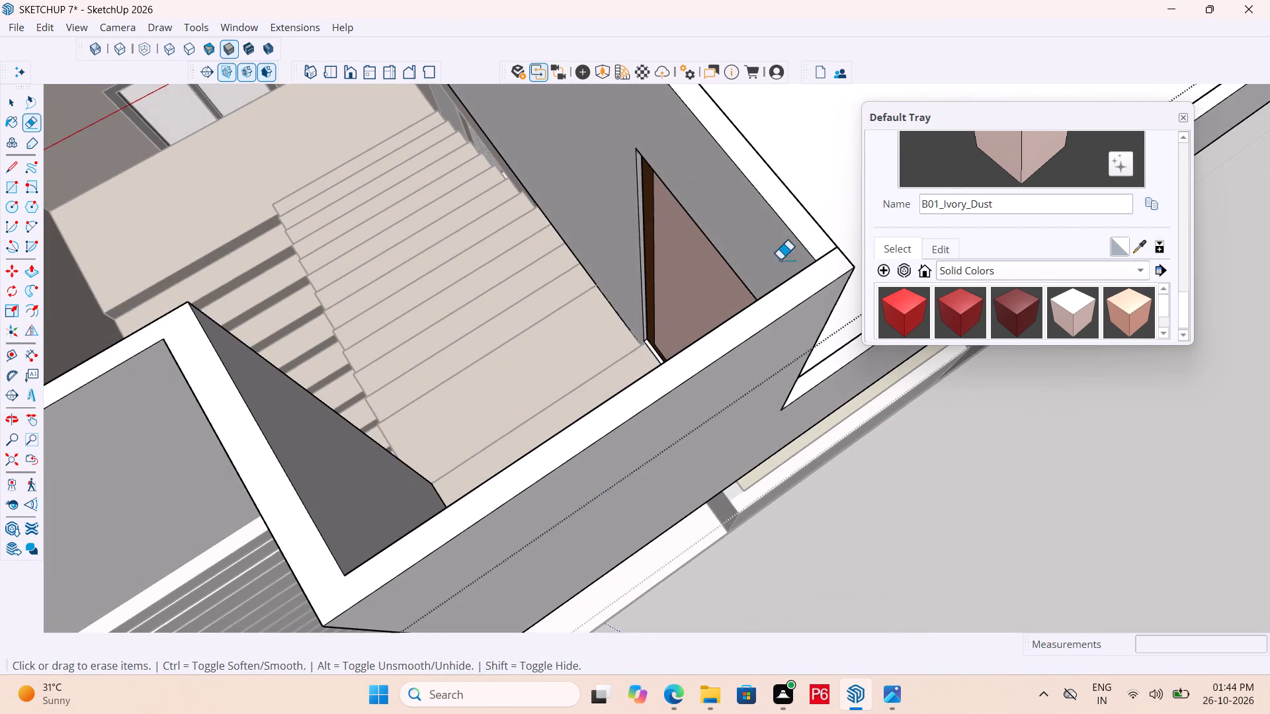
{"action": "scroll", "coordinate": [836, 250], "scroll_direction": "up", "scroll_amount": 4}
{"action": "left_click_drag", "start_coordinate": [813, 251], "coordinate": [819, 260]}
{"action": "scroll", "coordinate": [597, 218], "scroll_direction": "down", "scroll_amount": 7}
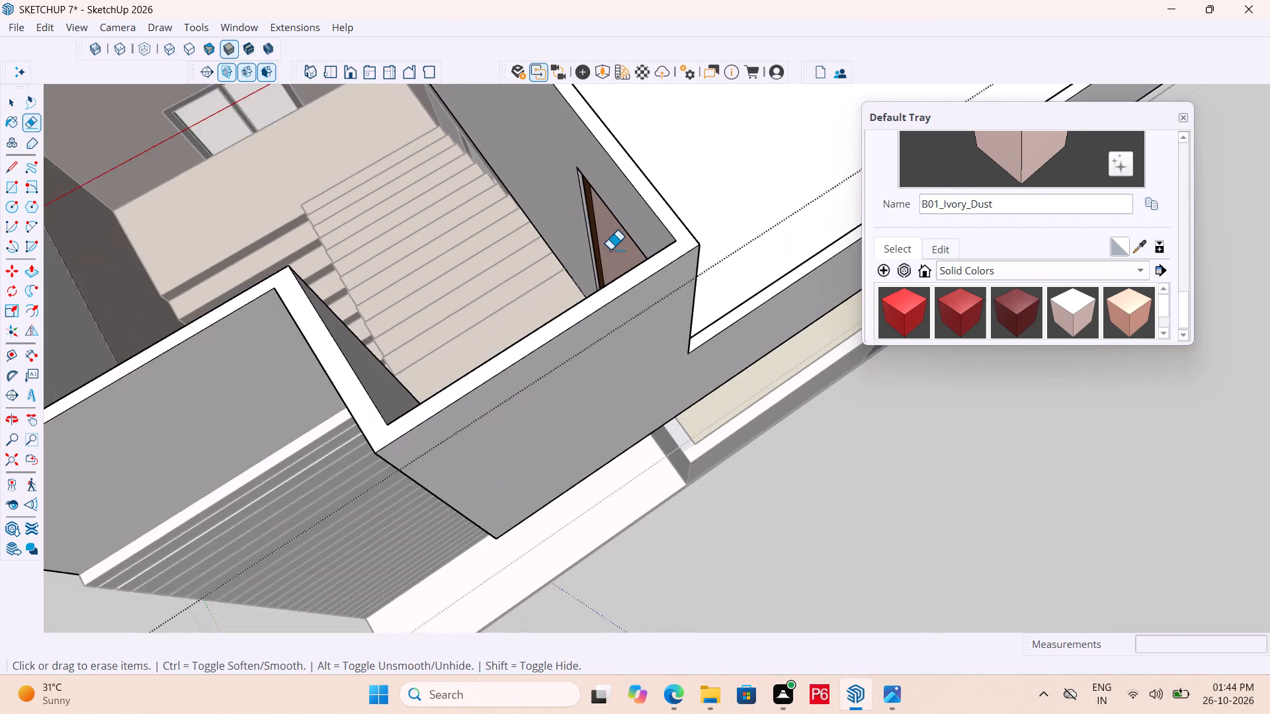
Save the model after the edge cleanup.
{"action": "scroll", "coordinate": [610, 250], "scroll_direction": "down", "scroll_amount": 5}
{"action": "middle_click_drag", "start_coordinate": [730, 358], "coordinate": [536, 286]}
{"action": "key", "text": "ctrl+s"}
{"action": "key", "text": "ctrl+s"}
{"action": "key", "text": "ctrl+s"}
{"action": "key", "text": "ctrl+s"}
{"action": "key", "text": "ctrl+s"}
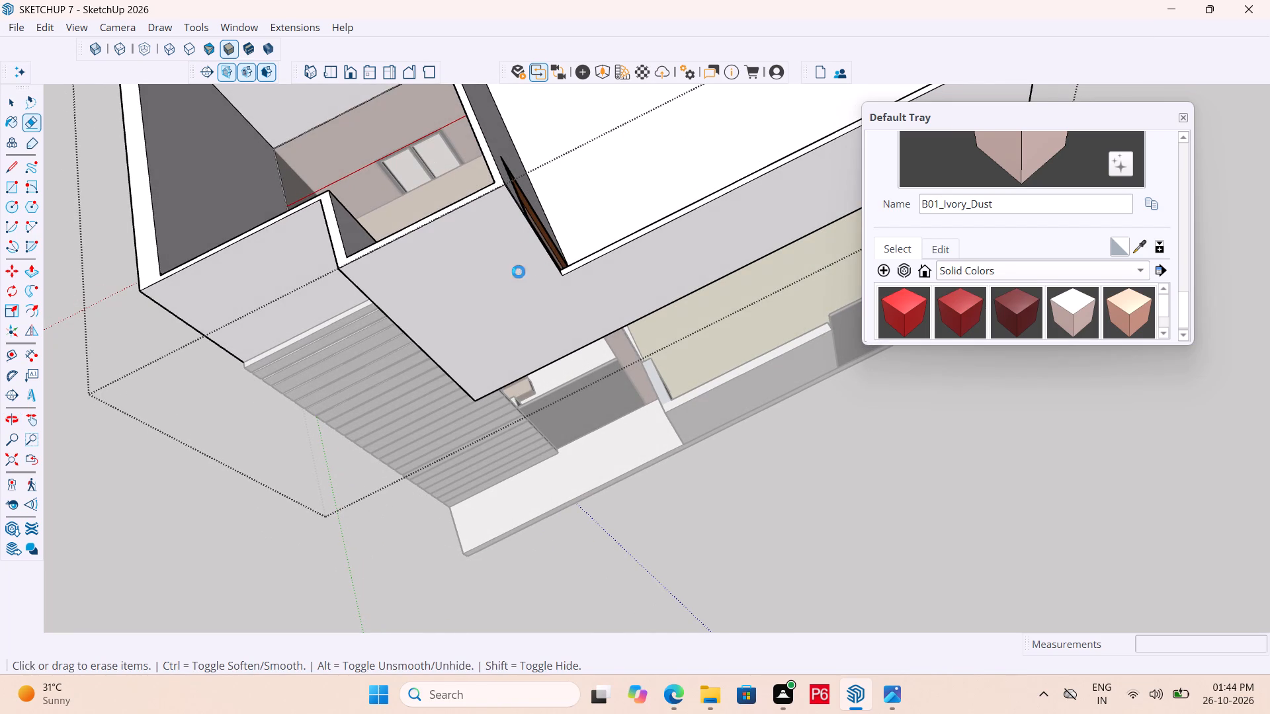
Open the stair enclosure's door group for editing on the terrace side and select its ivory panel face.
{"action": "scroll", "coordinate": [766, 406], "scroll_direction": "down", "scroll_amount": 2}
{"action": "middle_click_drag", "start_coordinate": [762, 403], "coordinate": [332, 362]}
{"action": "middle_click_drag", "start_coordinate": [704, 346], "coordinate": [716, 297]}
{"action": "key", "text": "space"}
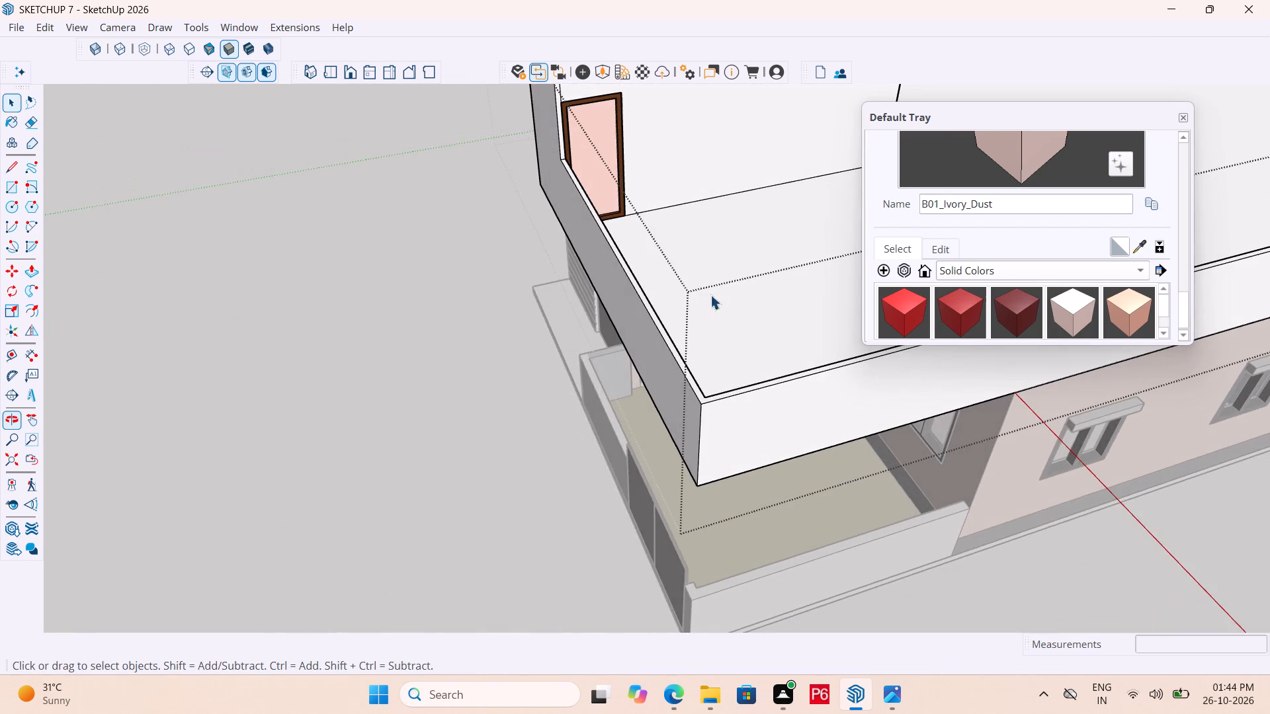
{"action": "left_click", "coordinate": [374, 277]}
{"action": "scroll", "coordinate": [630, 163], "scroll_direction": "up", "scroll_amount": 5}
{"action": "left_click", "coordinate": [560, 130]}
{"action": "double_click", "coordinate": [575, 137]}
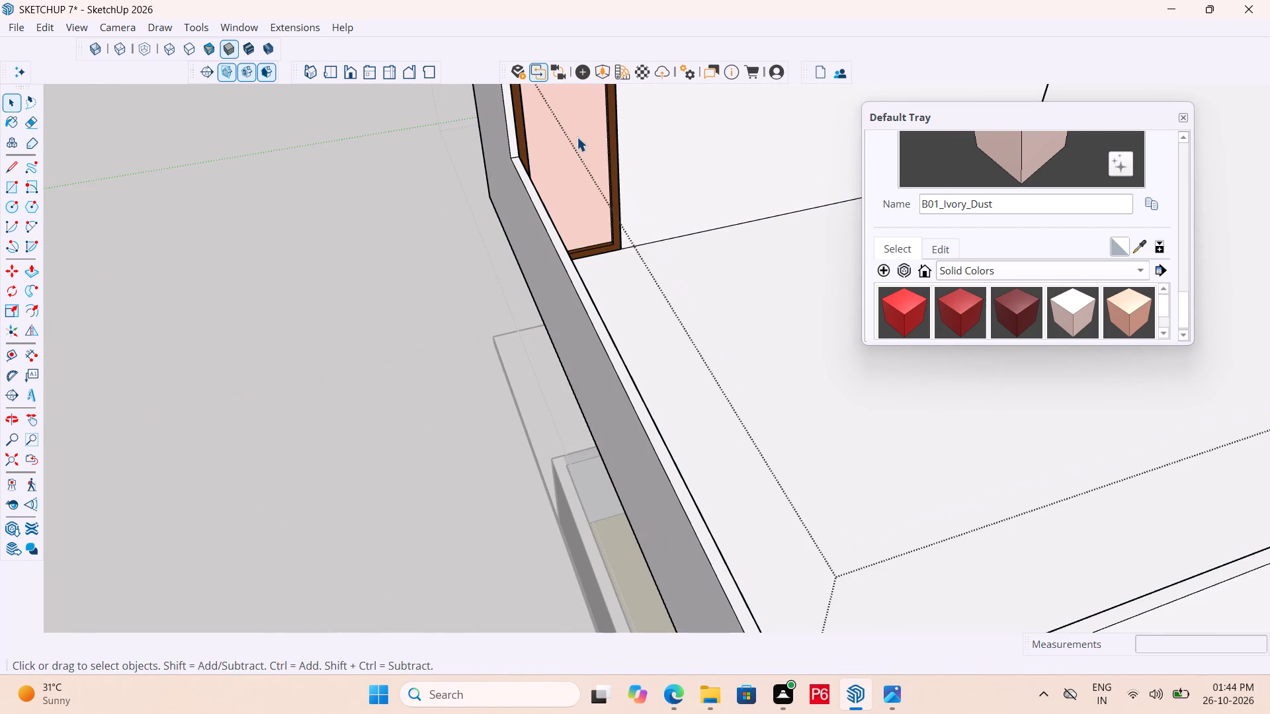
{"action": "left_click", "coordinate": [581, 134]}
{"action": "double_click", "coordinate": [582, 142]}
{"action": "left_click", "coordinate": [573, 136]}
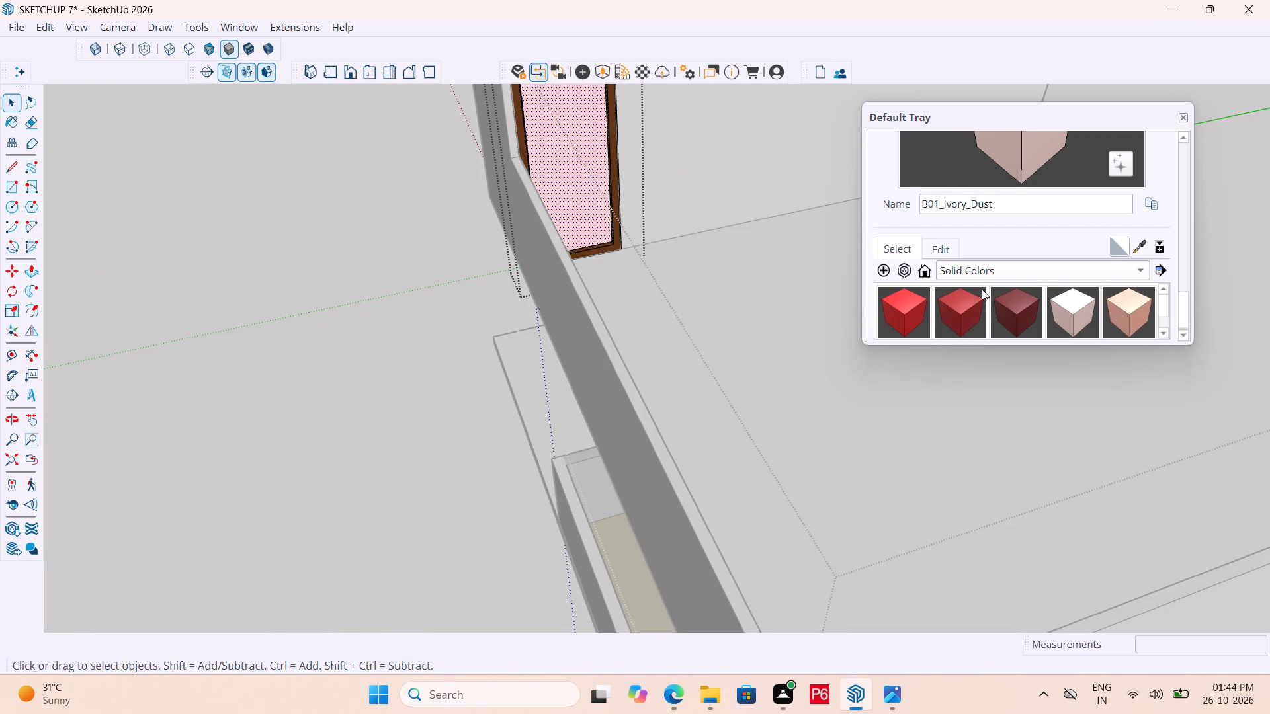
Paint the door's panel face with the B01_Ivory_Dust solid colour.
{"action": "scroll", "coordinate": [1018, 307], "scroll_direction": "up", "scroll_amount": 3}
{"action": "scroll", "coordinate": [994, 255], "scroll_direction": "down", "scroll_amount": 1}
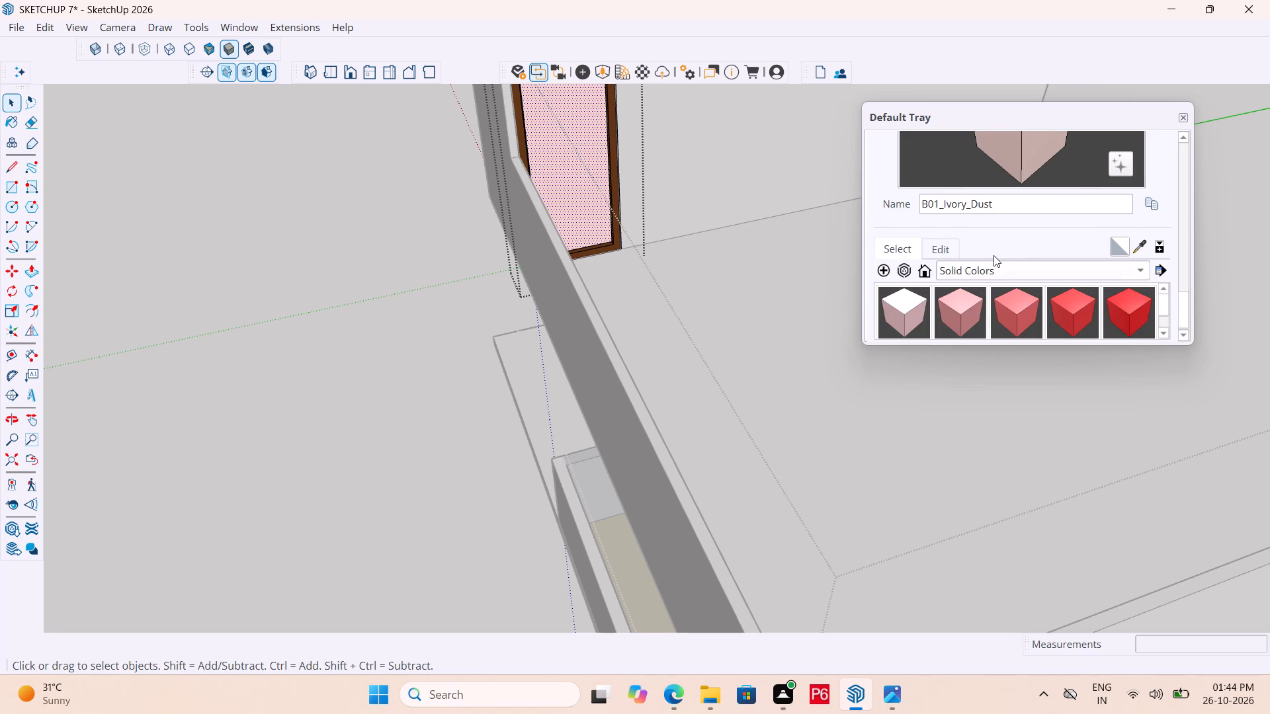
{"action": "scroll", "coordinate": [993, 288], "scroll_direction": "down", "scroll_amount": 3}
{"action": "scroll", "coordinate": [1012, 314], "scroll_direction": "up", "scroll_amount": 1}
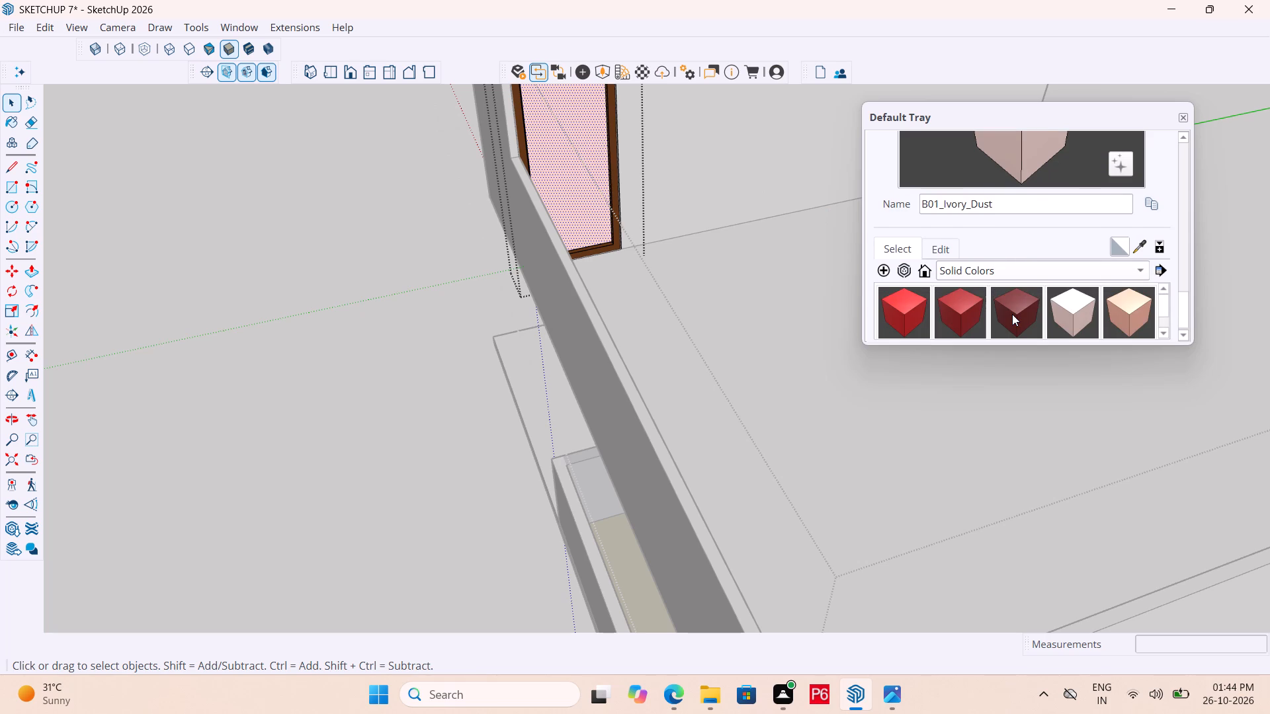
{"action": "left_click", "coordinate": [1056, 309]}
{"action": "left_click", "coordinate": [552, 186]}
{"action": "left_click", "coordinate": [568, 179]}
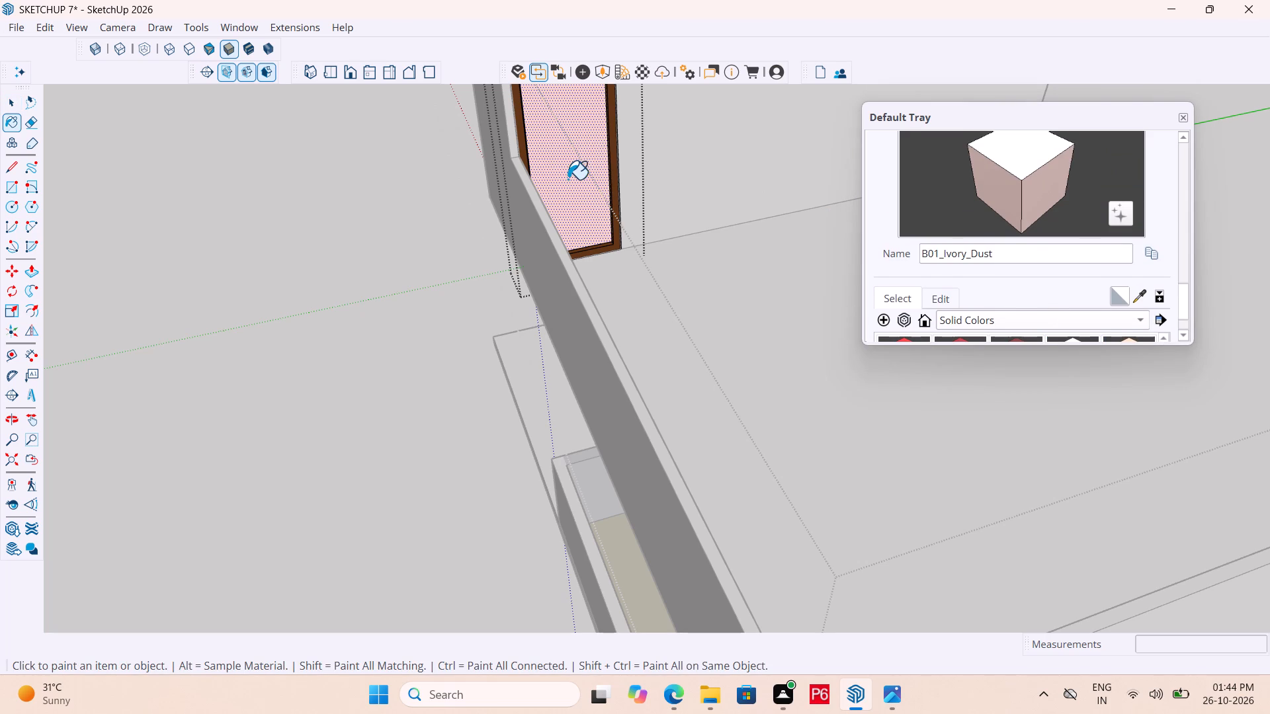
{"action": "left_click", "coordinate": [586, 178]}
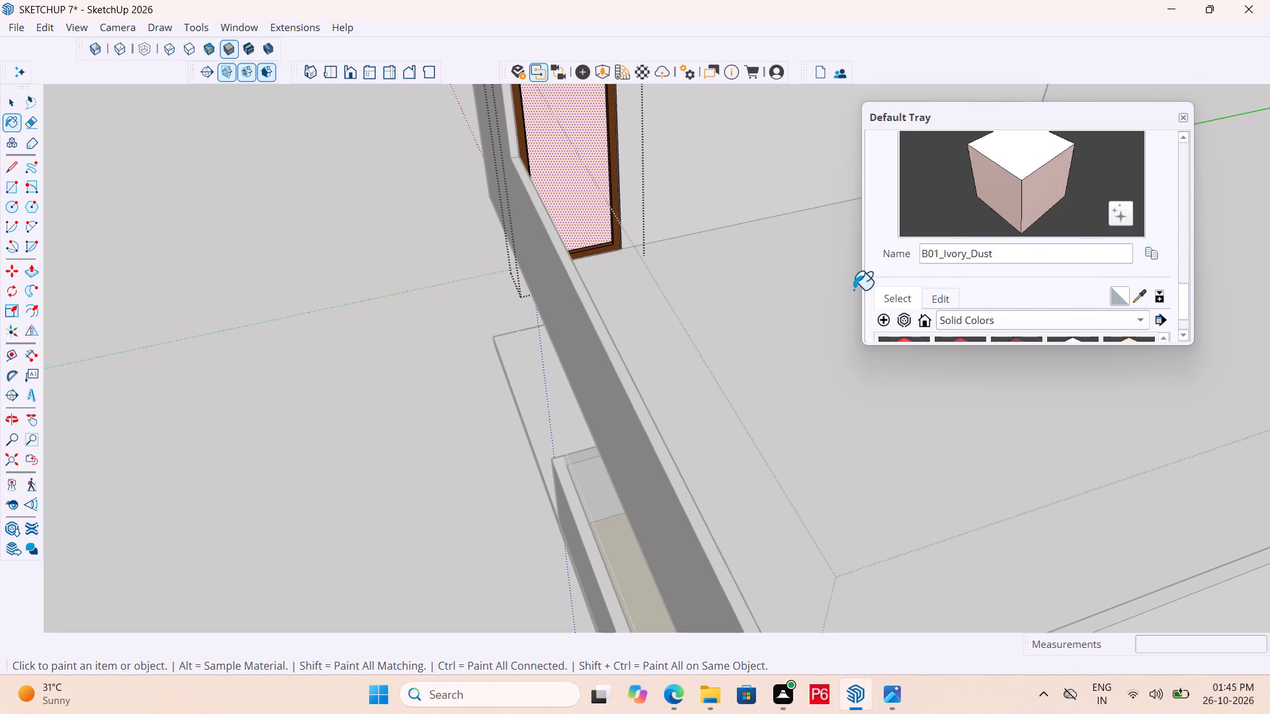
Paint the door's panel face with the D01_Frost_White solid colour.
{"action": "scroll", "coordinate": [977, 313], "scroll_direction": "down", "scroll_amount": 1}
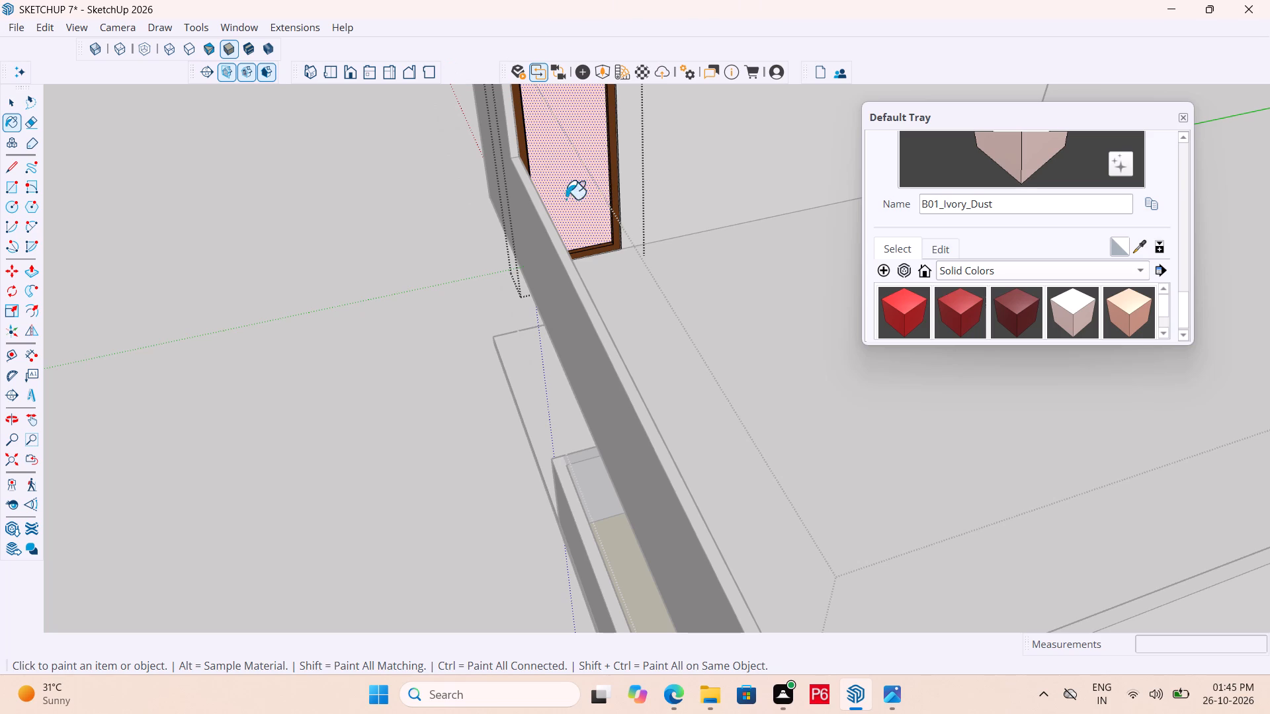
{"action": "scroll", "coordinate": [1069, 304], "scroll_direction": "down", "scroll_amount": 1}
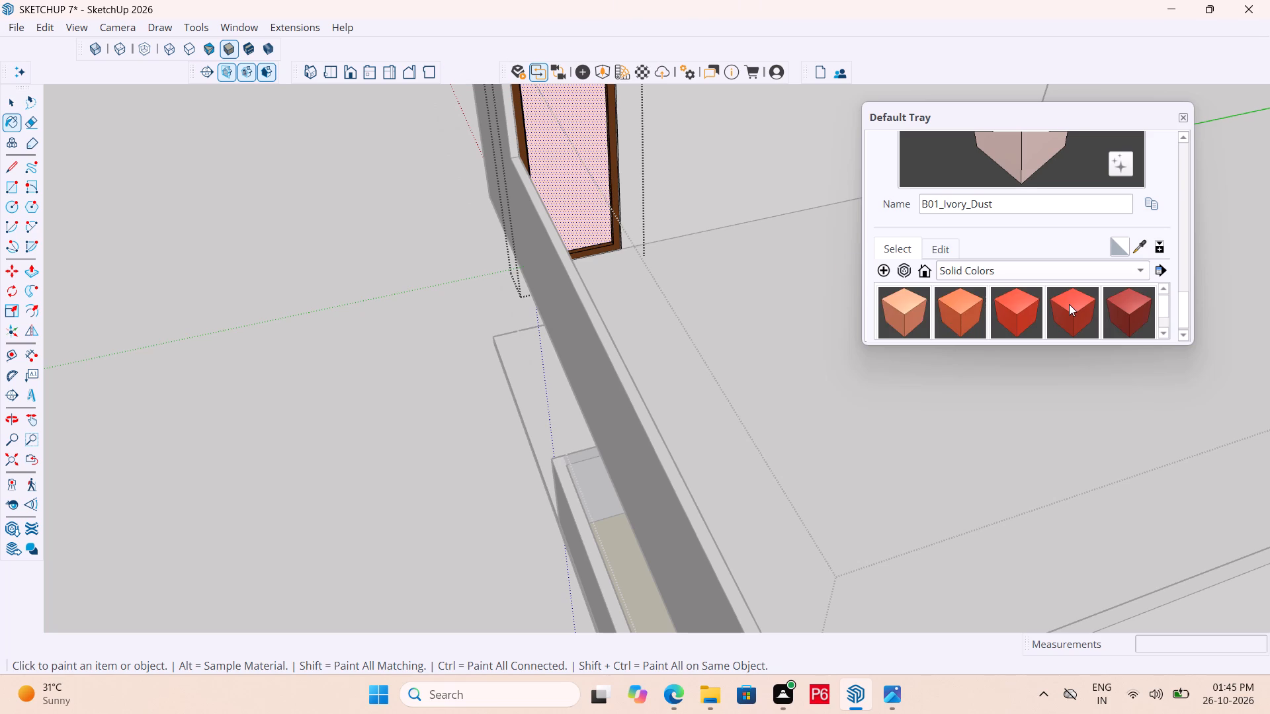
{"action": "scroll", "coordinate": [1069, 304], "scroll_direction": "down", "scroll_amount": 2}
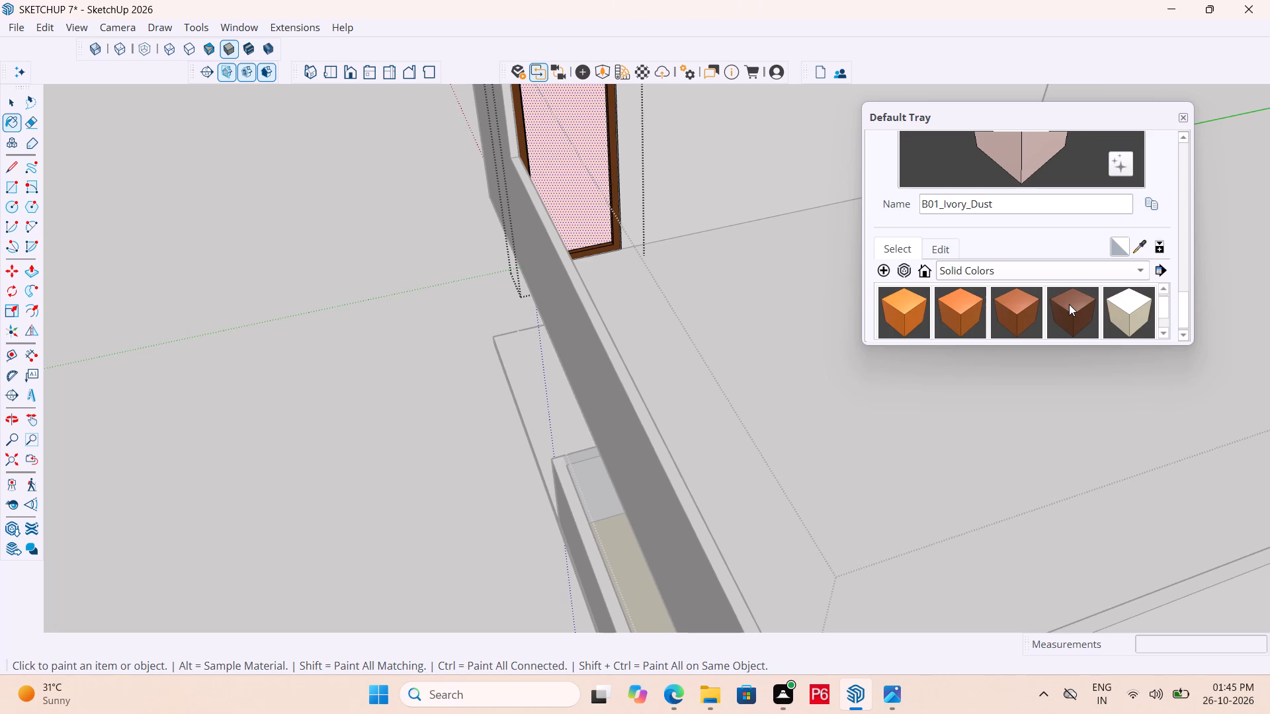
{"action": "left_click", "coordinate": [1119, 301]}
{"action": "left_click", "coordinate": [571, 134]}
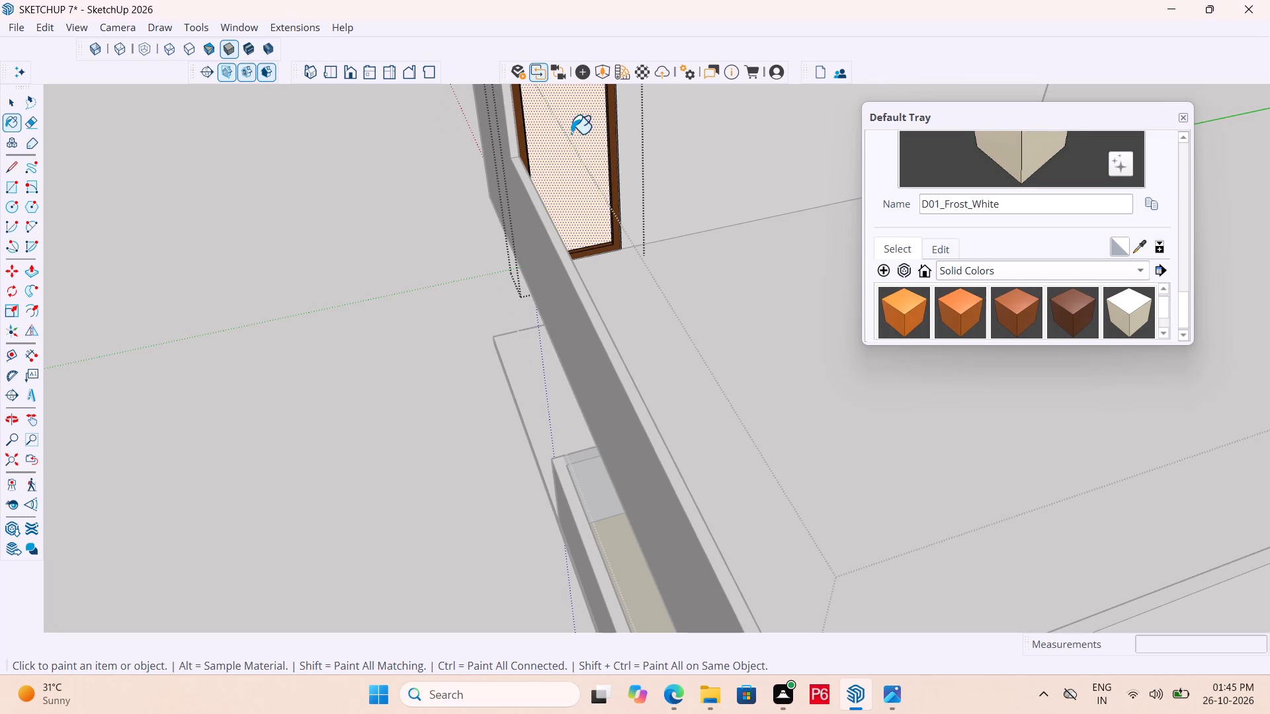
Paint the door's panel face with the E01_Mint_Frost solid colour.
{"action": "scroll", "coordinate": [613, 333], "scroll_direction": "down", "scroll_amount": 6}
{"action": "middle_click_drag", "start_coordinate": [452, 214], "coordinate": [486, 255]}
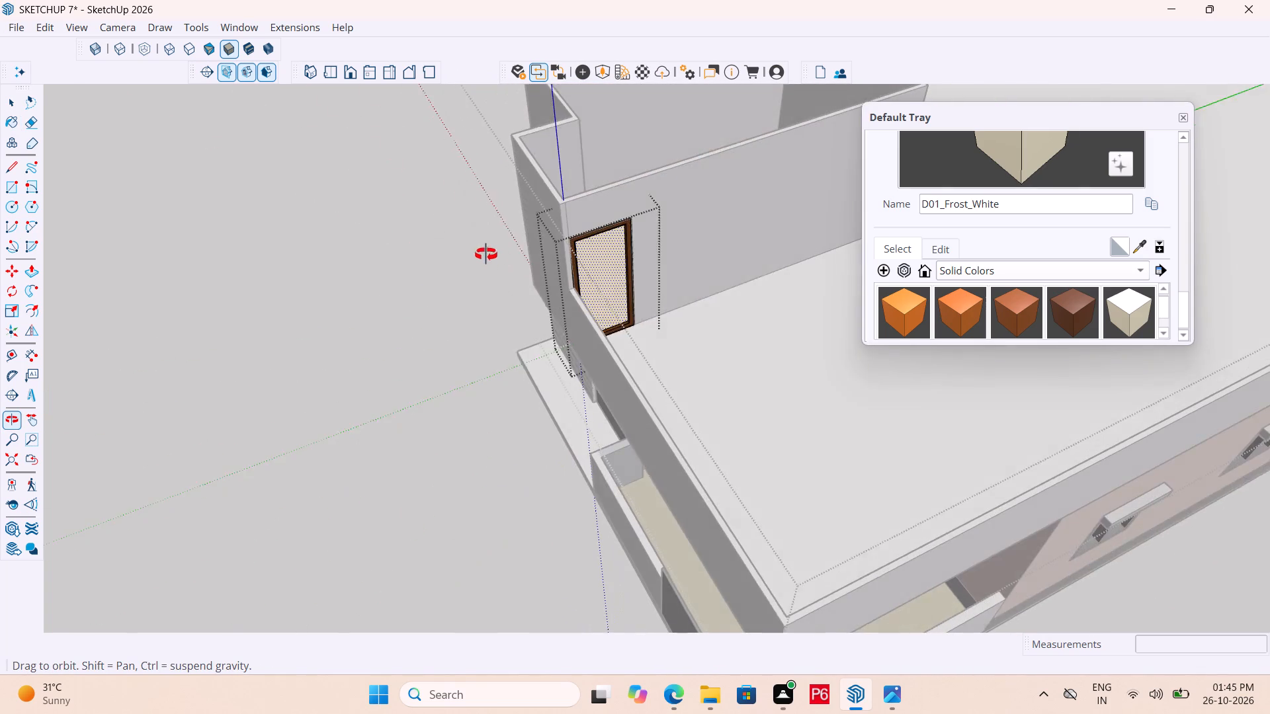
{"action": "middle_click_drag", "start_coordinate": [486, 255], "coordinate": [478, 250]}
{"action": "scroll", "coordinate": [1024, 247], "scroll_direction": "down", "scroll_amount": 3}
{"action": "scroll", "coordinate": [950, 292], "scroll_direction": "down", "scroll_amount": 2}
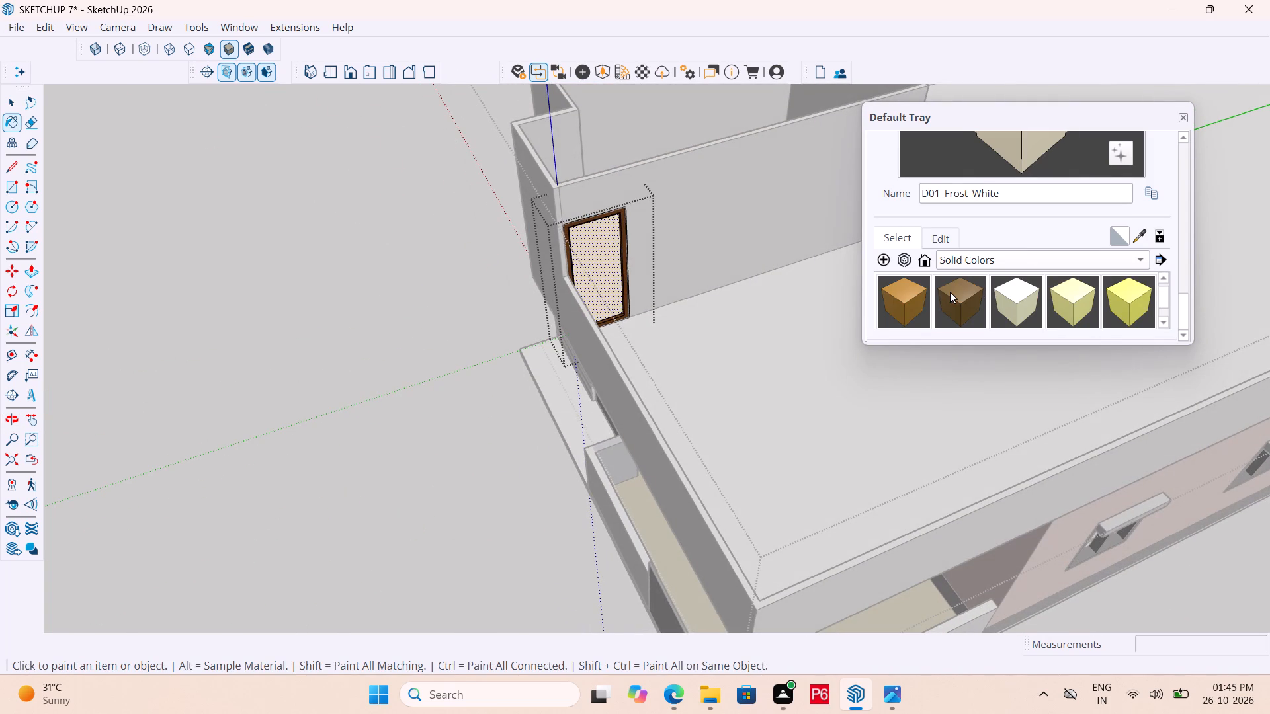
{"action": "left_click", "coordinate": [1024, 302]}
{"action": "left_click", "coordinate": [603, 254]}
Check the recoloured door from around the stair enclosure and save the model.
{"action": "middle_click_drag", "start_coordinate": [543, 258], "coordinate": [641, 307]}
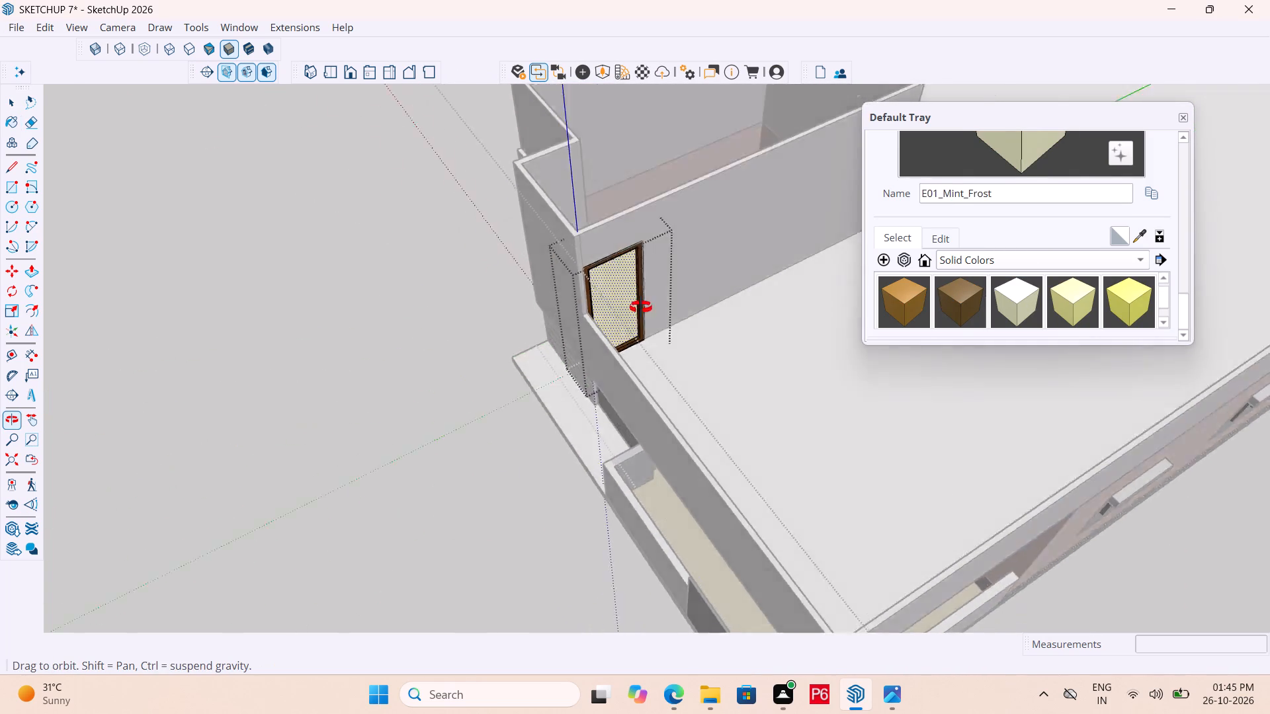
{"action": "middle_click_drag", "start_coordinate": [641, 307], "coordinate": [1150, 349]}
{"action": "scroll", "coordinate": [752, 184], "scroll_direction": "up", "scroll_amount": 6}
{"action": "left_click_drag", "start_coordinate": [800, 277], "coordinate": [804, 268]}
{"action": "scroll", "coordinate": [602, 233], "scroll_direction": "down", "scroll_amount": 7}
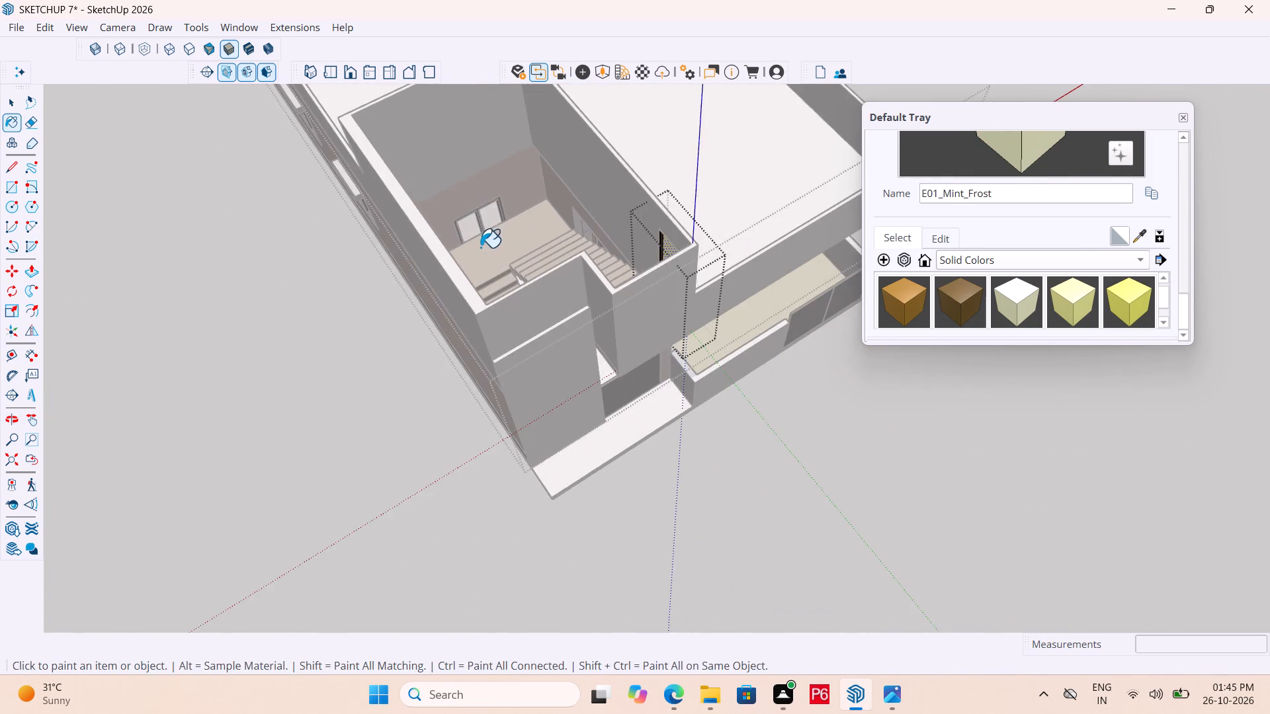
{"action": "middle_click_drag", "start_coordinate": [748, 303], "coordinate": [0, 194]}
{"action": "key", "text": "ctrl+s"}
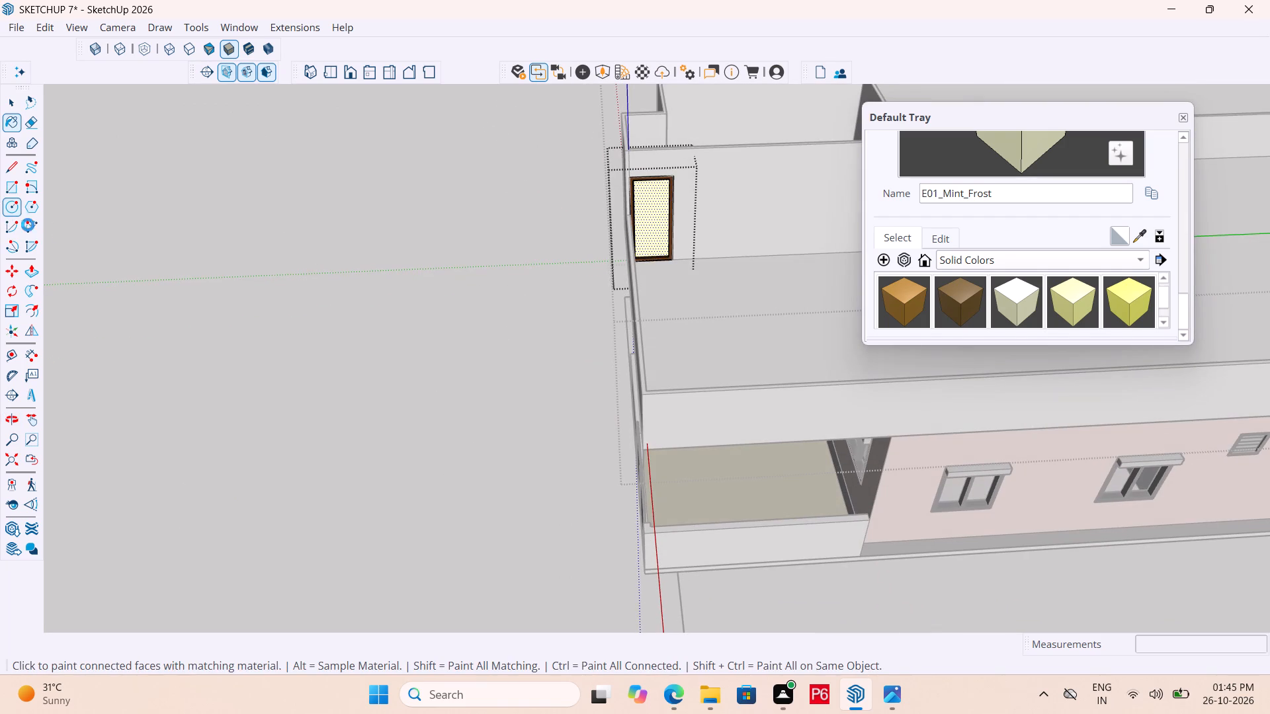
{"action": "key", "text": "ctrl+s"}
{"action": "key", "text": "ctrl+s"}
{"action": "key", "text": "ctrl+s"}
{"action": "key", "text": "ctrl+s"}
Draw a circle of about 1" radius for a knob on the door panel, near the frame side away from the parapet.
{"action": "scroll", "coordinate": [787, 231], "scroll_direction": "up", "scroll_amount": 5}
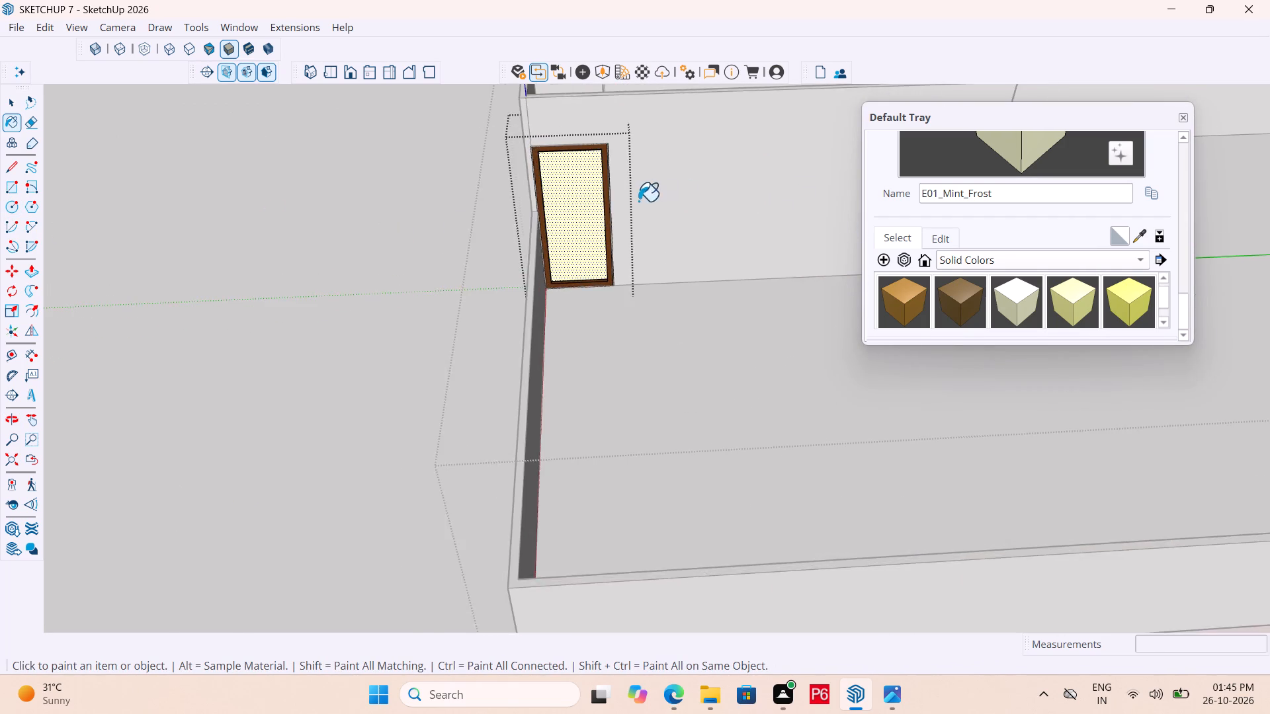
{"action": "scroll", "coordinate": [634, 202], "scroll_direction": "up", "scroll_amount": 5}
{"action": "key", "text": "space"}
{"action": "scroll", "coordinate": [568, 211], "scroll_direction": "up", "scroll_amount": 5}
{"action": "scroll", "coordinate": [583, 310], "scroll_direction": "down", "scroll_amount": 4}
{"action": "middle_click_drag", "start_coordinate": [571, 232], "coordinate": [501, 237]}
{"action": "scroll", "coordinate": [507, 234], "scroll_direction": "up", "scroll_amount": 6}
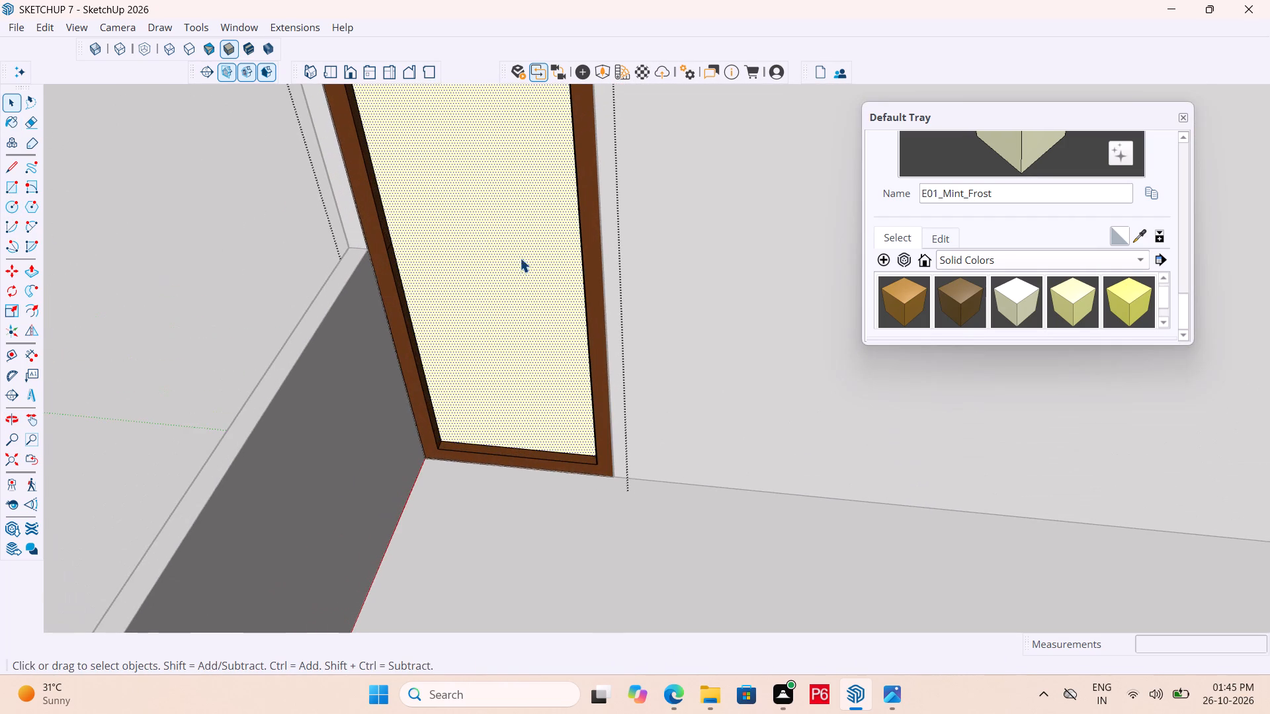
{"action": "scroll", "coordinate": [547, 354], "scroll_direction": "down", "scroll_amount": 5}
{"action": "scroll", "coordinate": [544, 266], "scroll_direction": "up", "scroll_amount": 6}
{"action": "scroll", "coordinate": [574, 317], "scroll_direction": "up", "scroll_amount": 4}
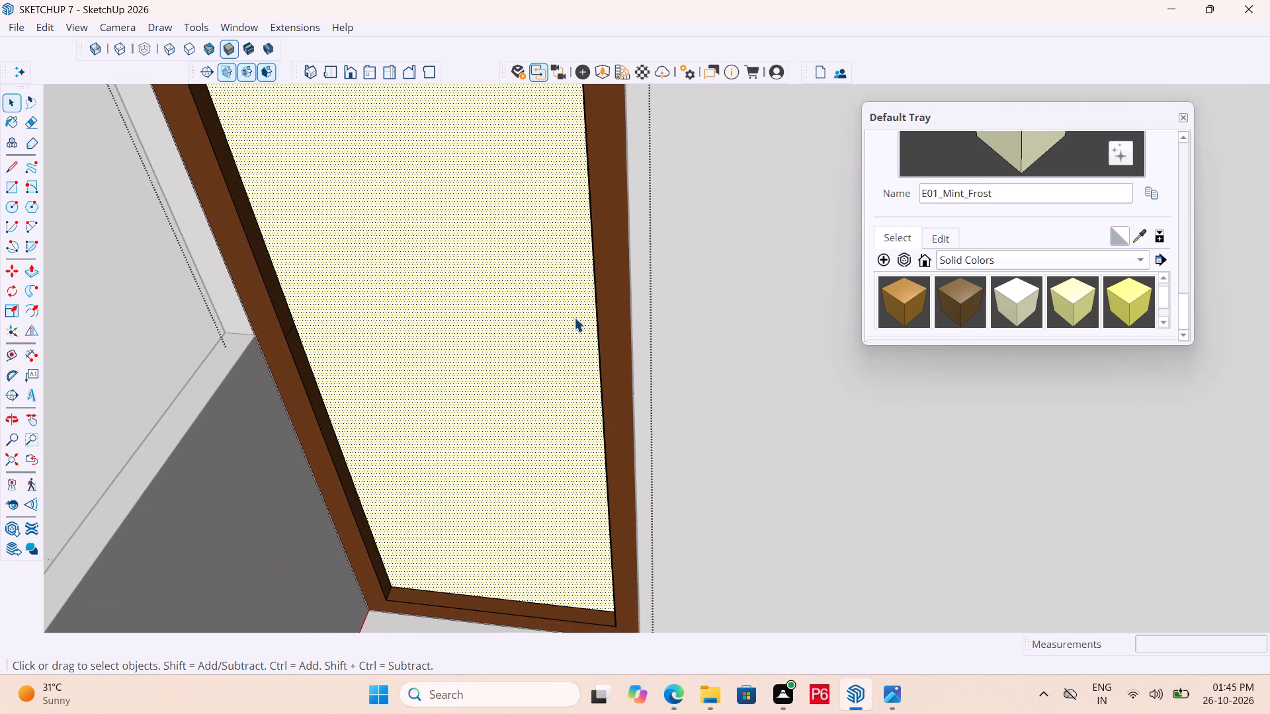
{"action": "key", "text": "r"}
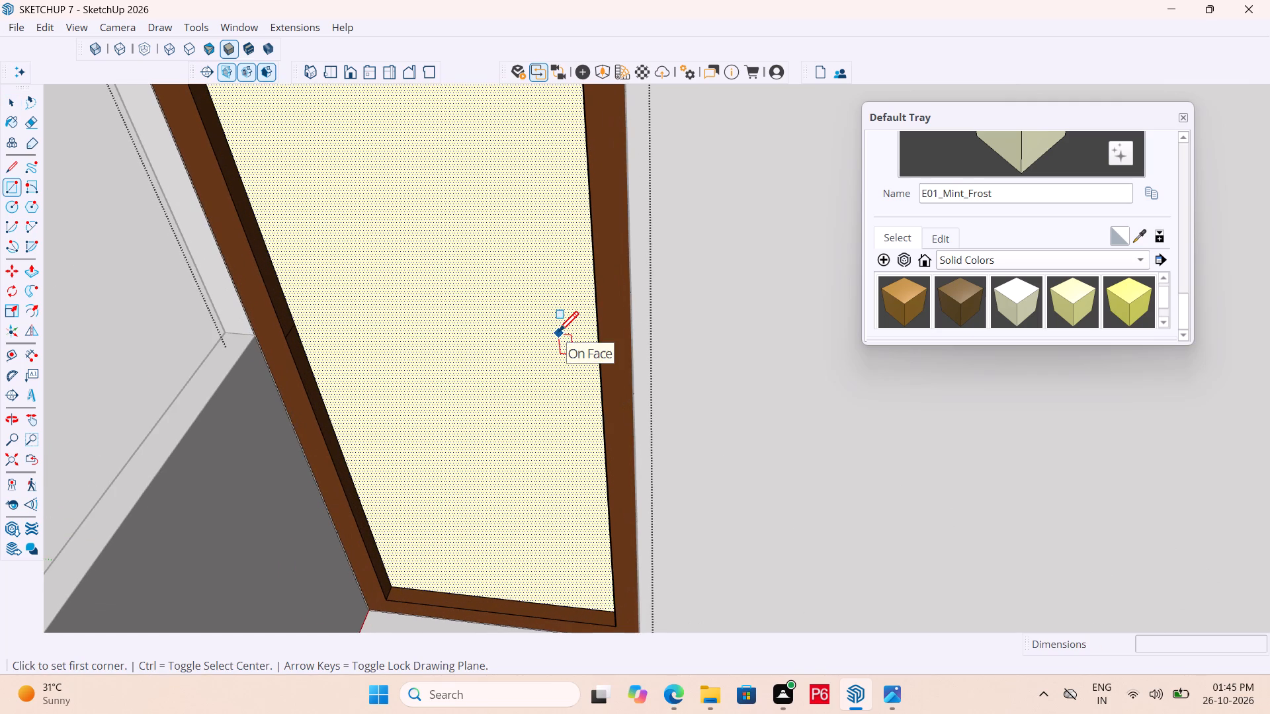
{"action": "key", "text": "c"}
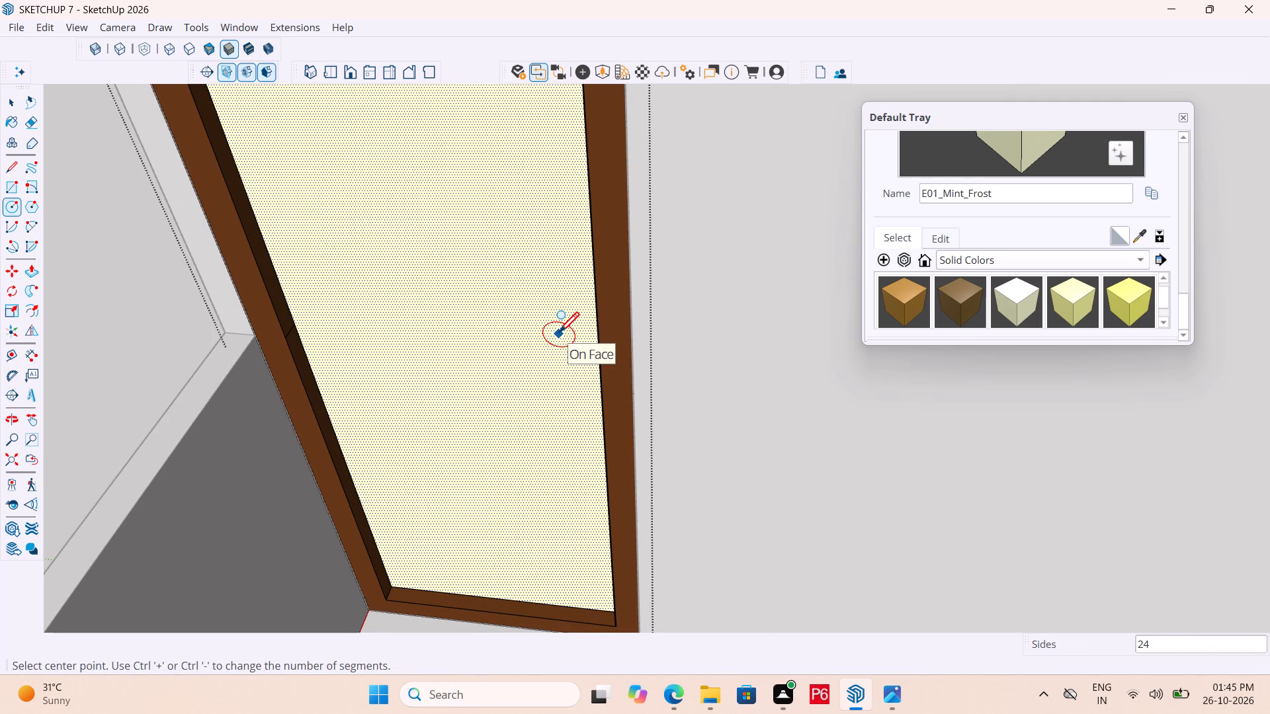
{"action": "left_click", "coordinate": [559, 335]}
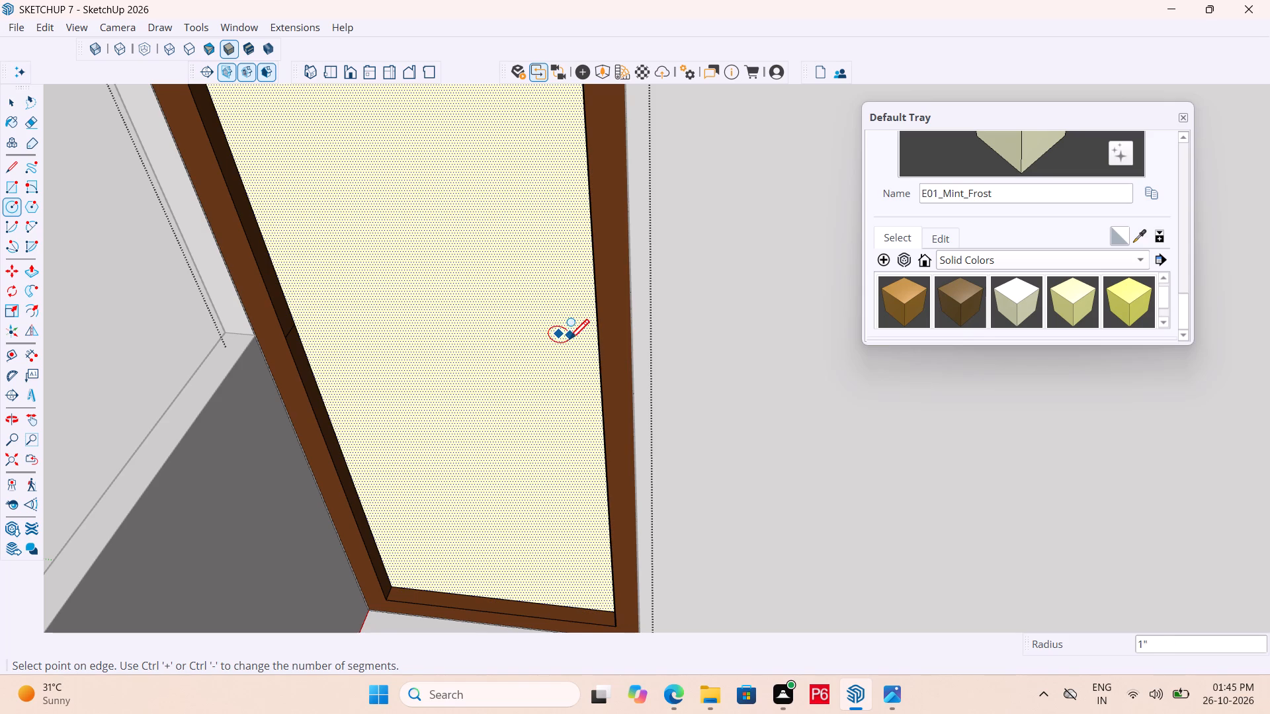
{"action": "left_click", "coordinate": [571, 342]}
{"action": "key", "text": "space"}
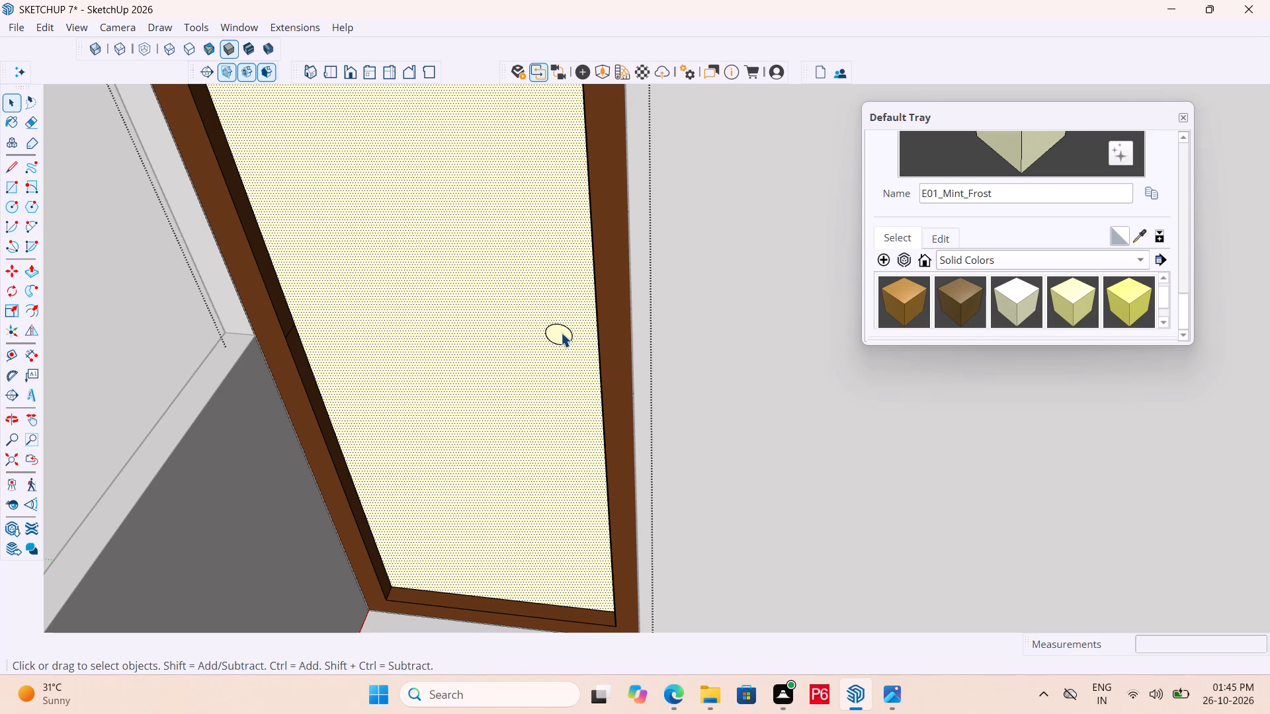
Make the knob circle's face and edge a group.
{"action": "double_click", "coordinate": [561, 333]}
{"action": "right_click", "coordinate": [561, 333]}
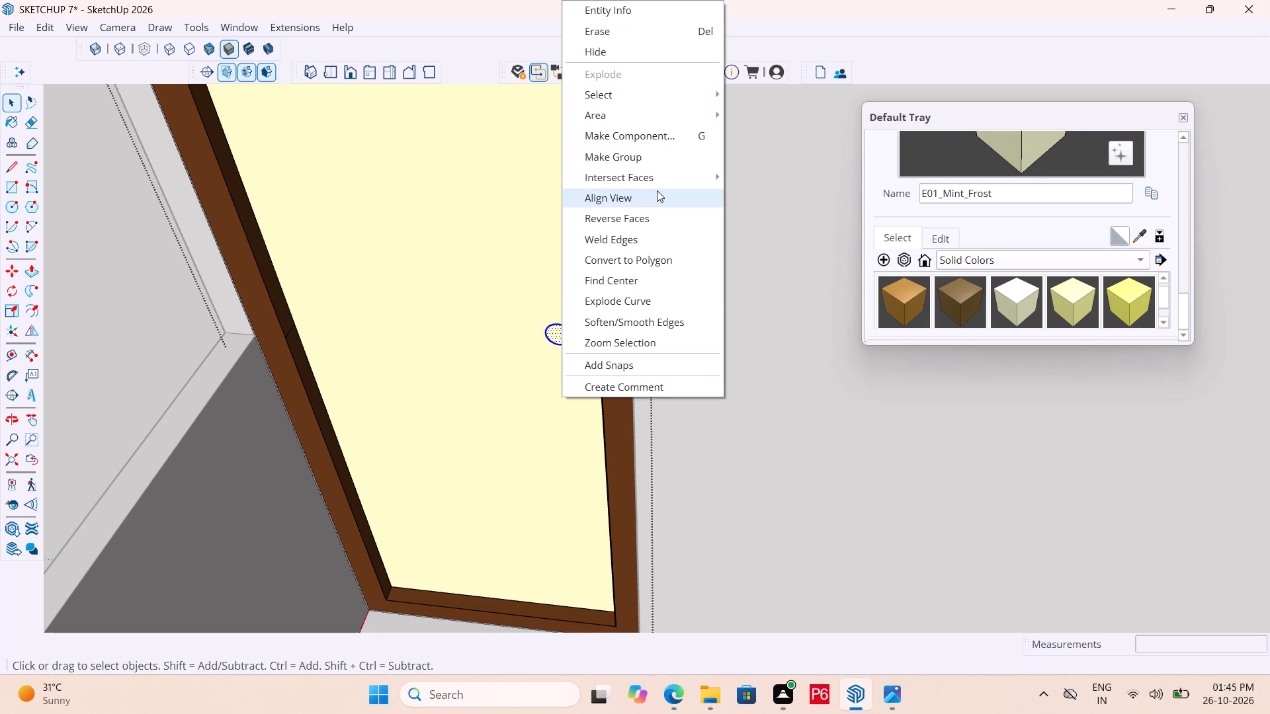
{"action": "left_click", "coordinate": [650, 162]}
Open the knob group and paint its circular face with the Metal_06_1K material from the Metal collection.
{"action": "double_click", "coordinate": [562, 331]}
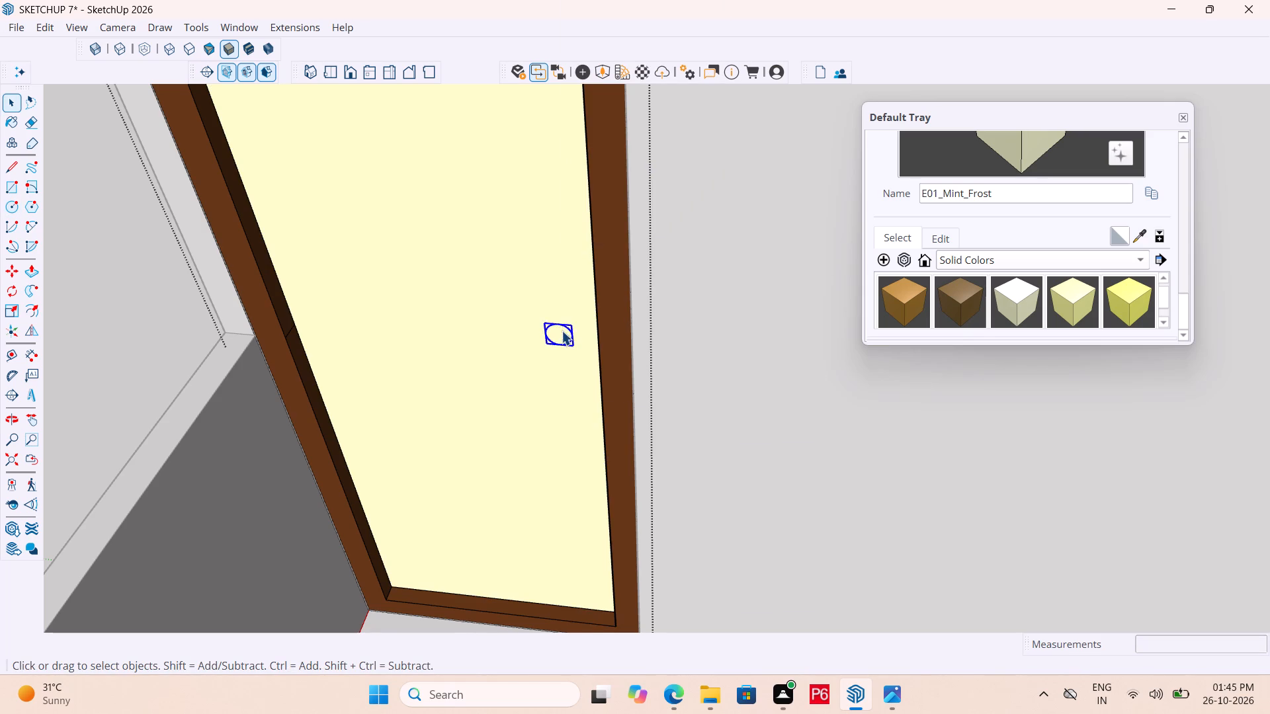
{"action": "left_click", "coordinate": [560, 335]}
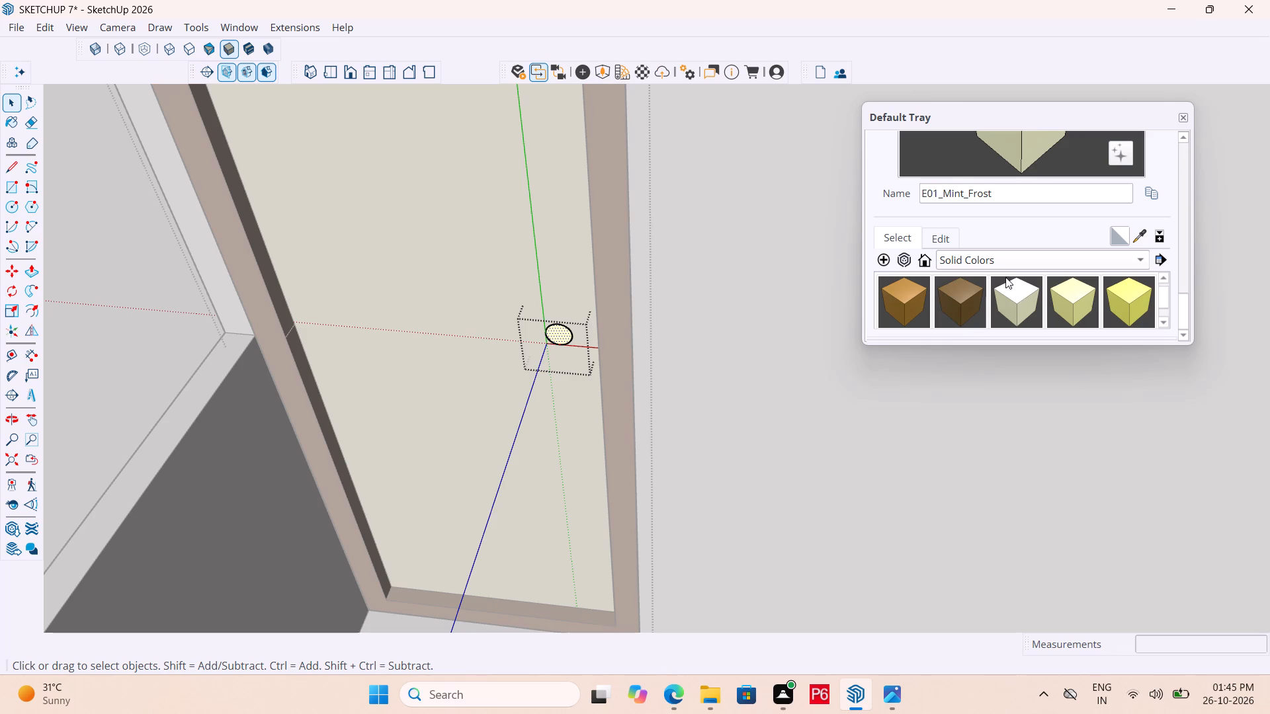
{"action": "left_click", "coordinate": [999, 263]}
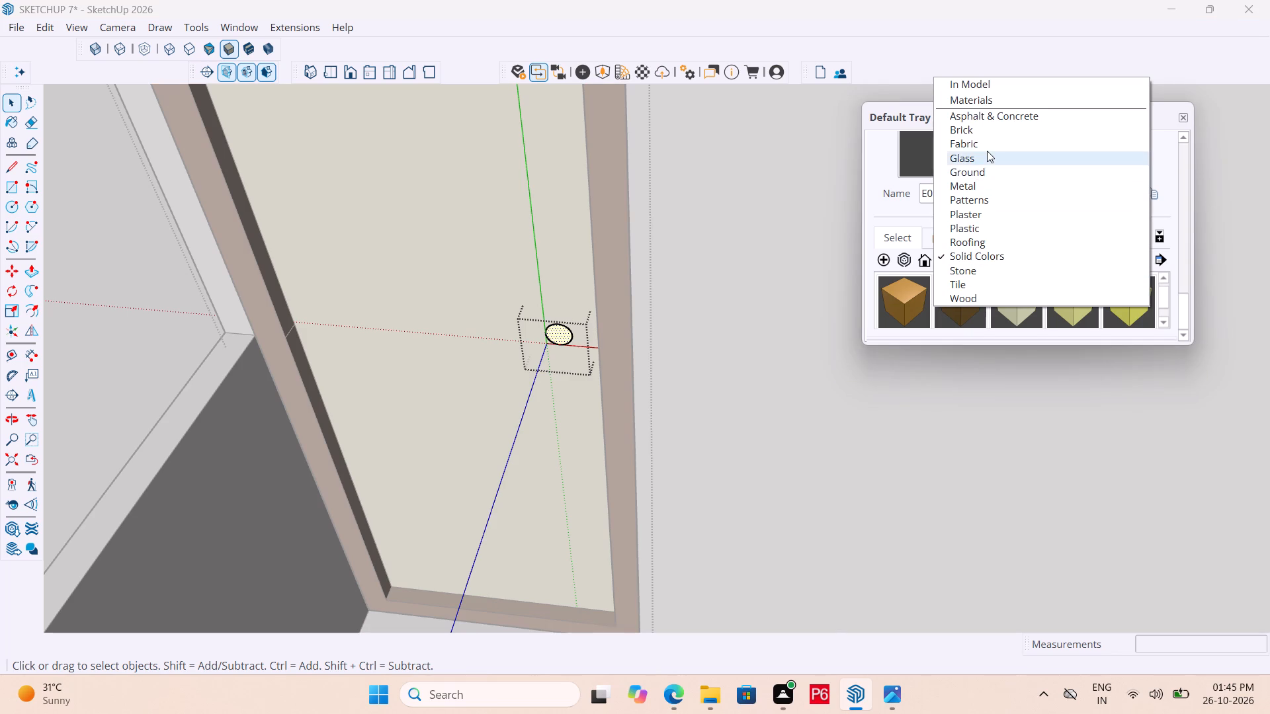
{"action": "left_click", "coordinate": [986, 184]}
{"action": "left_click", "coordinate": [917, 290]}
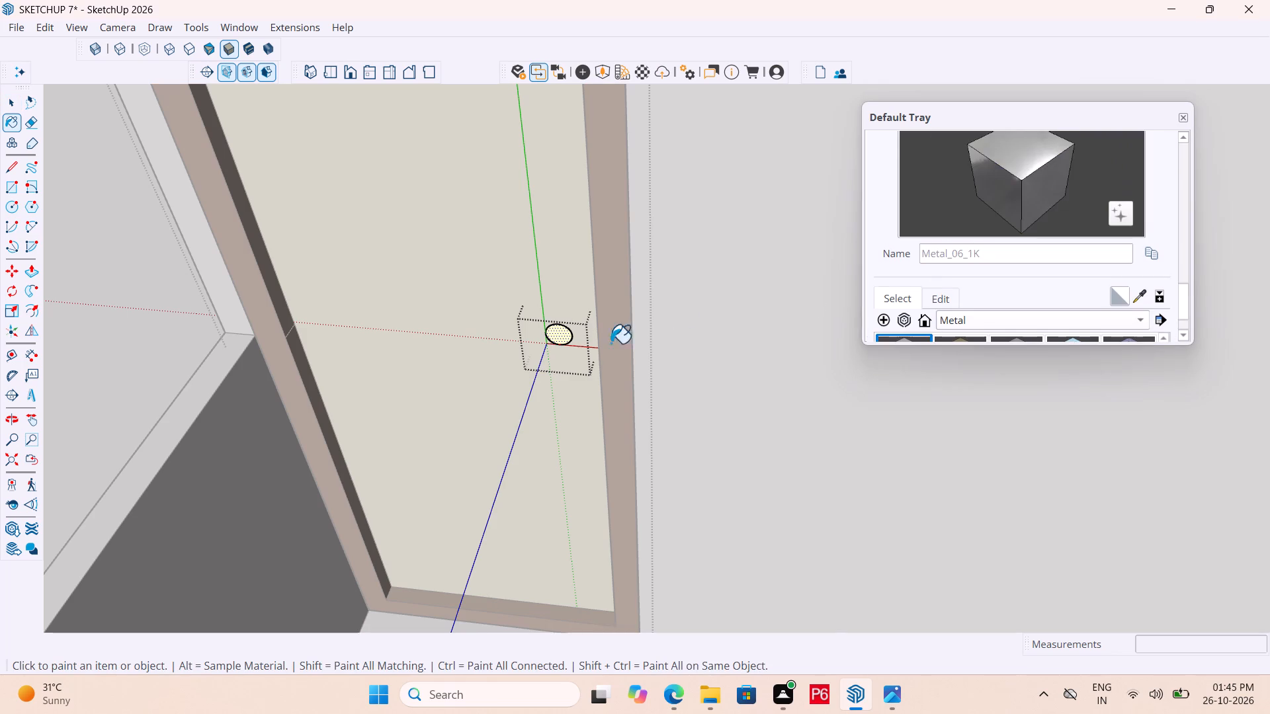
{"action": "left_click", "coordinate": [560, 333]}
Push/Pull the metal knob face about 3/8" out from the door panel and leave the knob group.
{"action": "scroll", "coordinate": [559, 363], "scroll_direction": "up", "scroll_amount": 4}
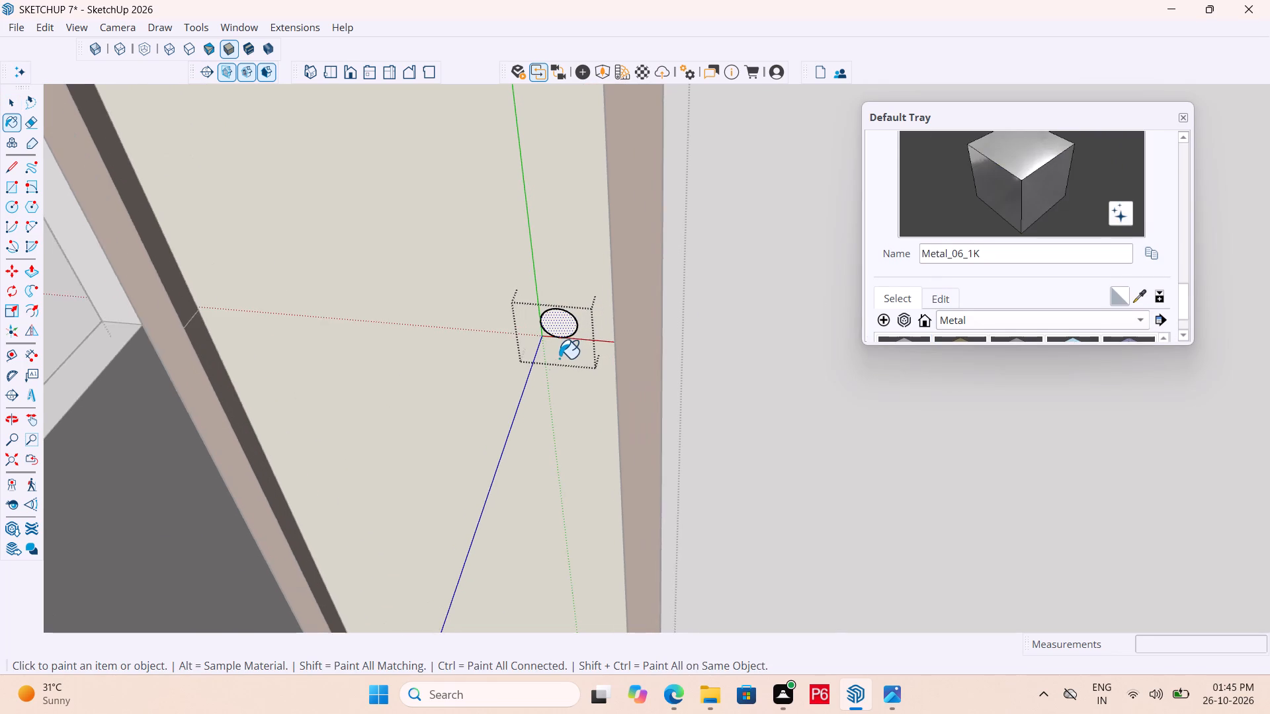
{"action": "key", "text": "p"}
{"action": "left_click", "coordinate": [562, 321]}
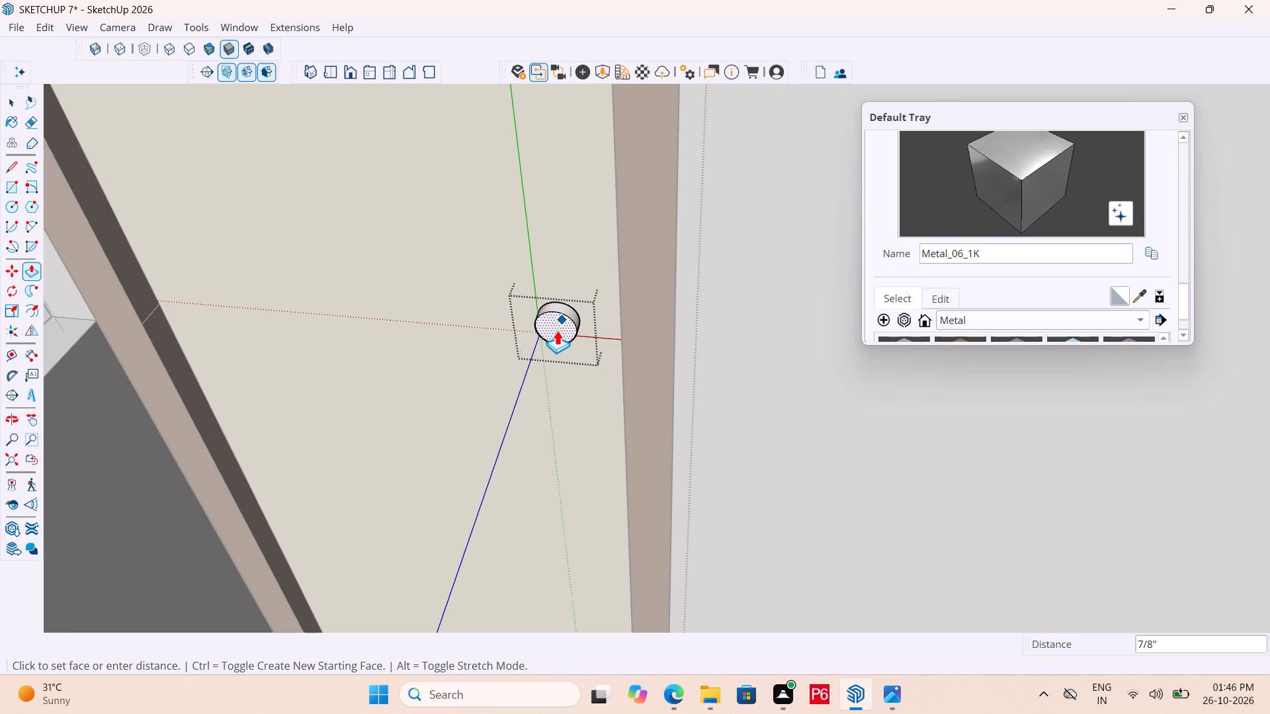
{"action": "type", "text": "1\""}
{"action": "middle_click_drag", "start_coordinate": [550, 342], "coordinate": [446, 321]}
{"action": "scroll", "coordinate": [628, 317], "scroll_direction": "up", "scroll_amount": 5}
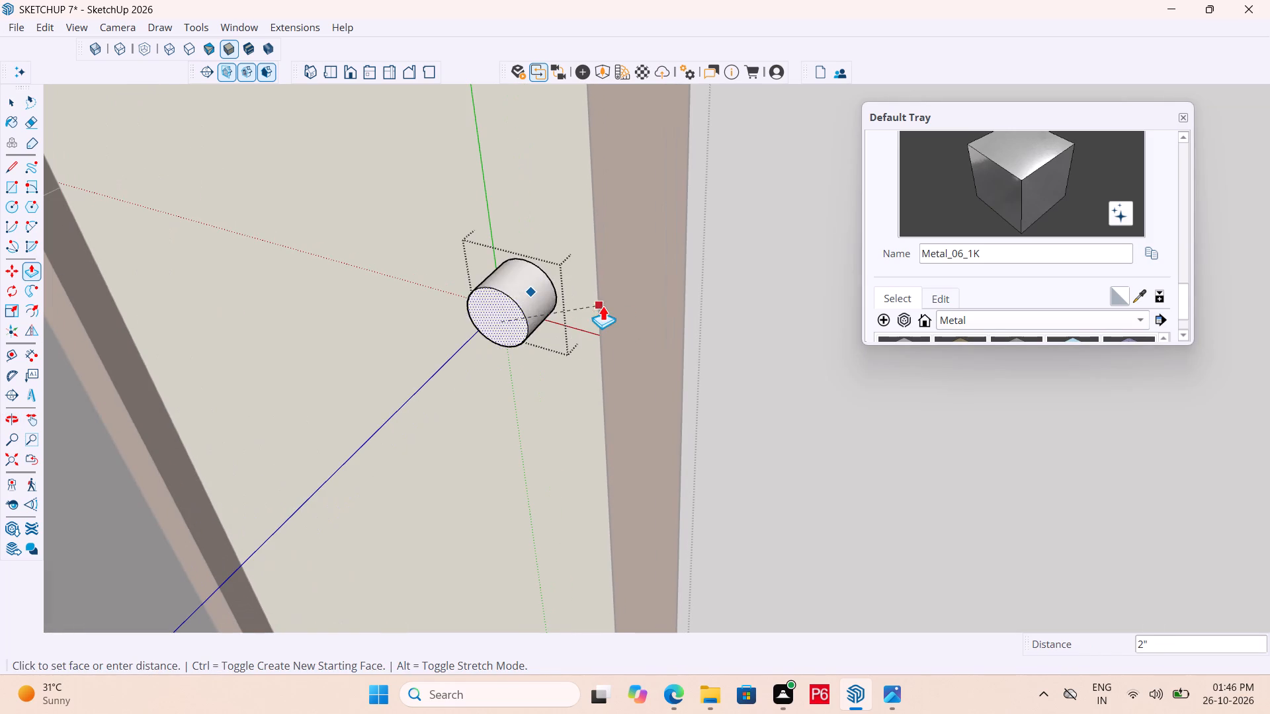
{"action": "left_click", "coordinate": [529, 302]}
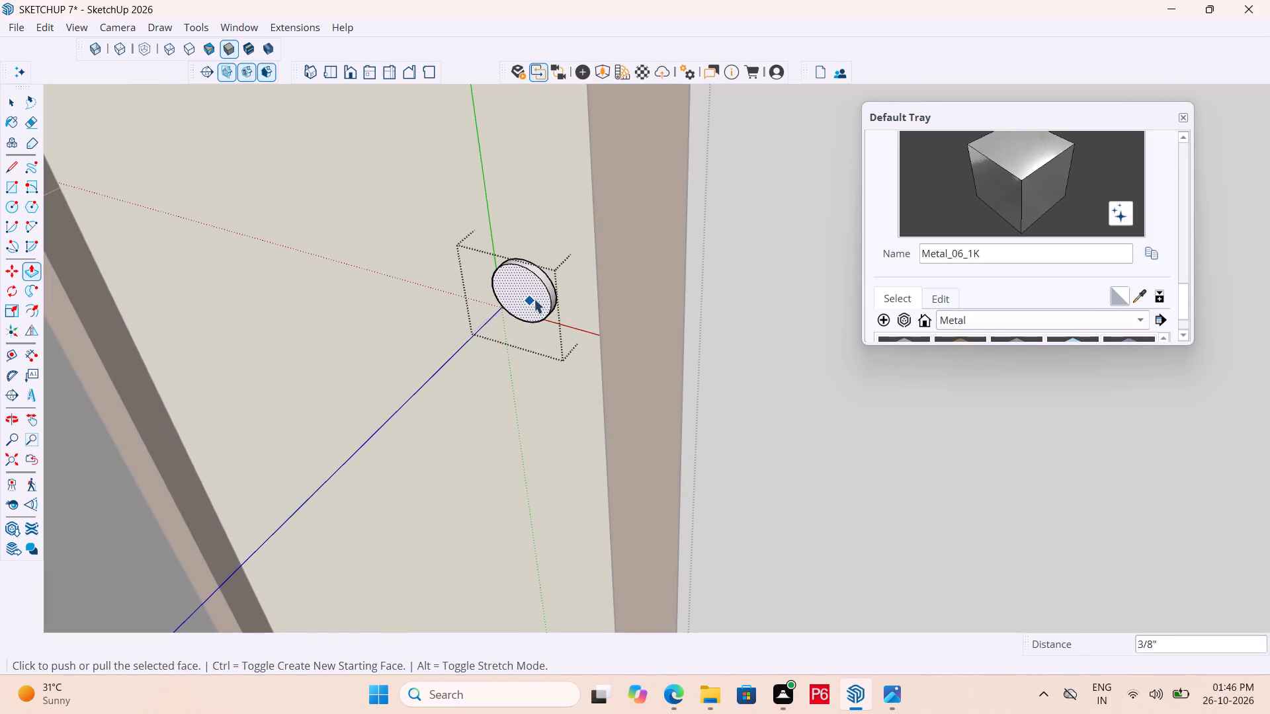
{"action": "key", "text": "space"}
{"action": "scroll", "coordinate": [680, 269], "scroll_direction": "down", "scroll_amount": 9}
{"action": "left_click", "coordinate": [137, 178]}
Save the model with the metal knob on the door.
{"action": "scroll", "coordinate": [568, 302], "scroll_direction": "up", "scroll_amount": 4}
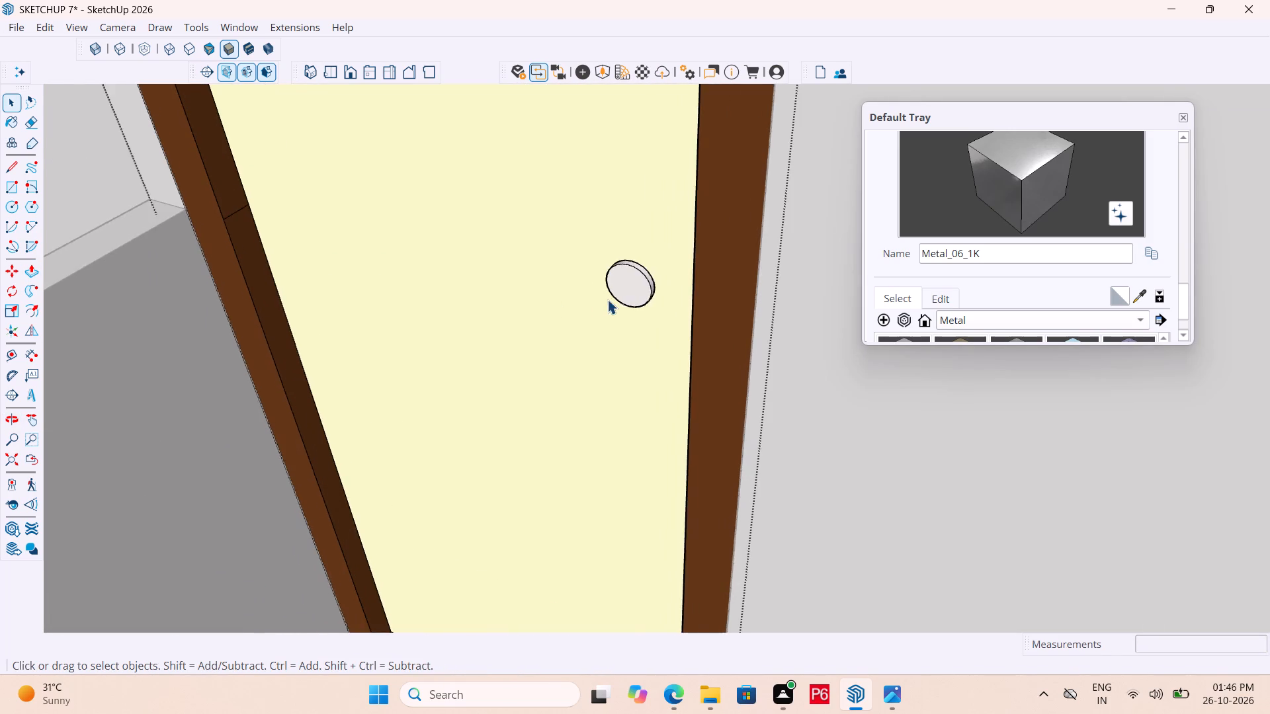
{"action": "scroll", "coordinate": [577, 350], "scroll_direction": "down", "scroll_amount": 6}
{"action": "key", "text": "ctrl+s"}
{"action": "key", "text": "ctrl+s"}
{"action": "key", "text": "ctrl+s"}
{"action": "key", "text": "ctrl+s"}
{"action": "key", "text": "ctrl+s"}
{"action": "key", "text": "ctrl+s"}
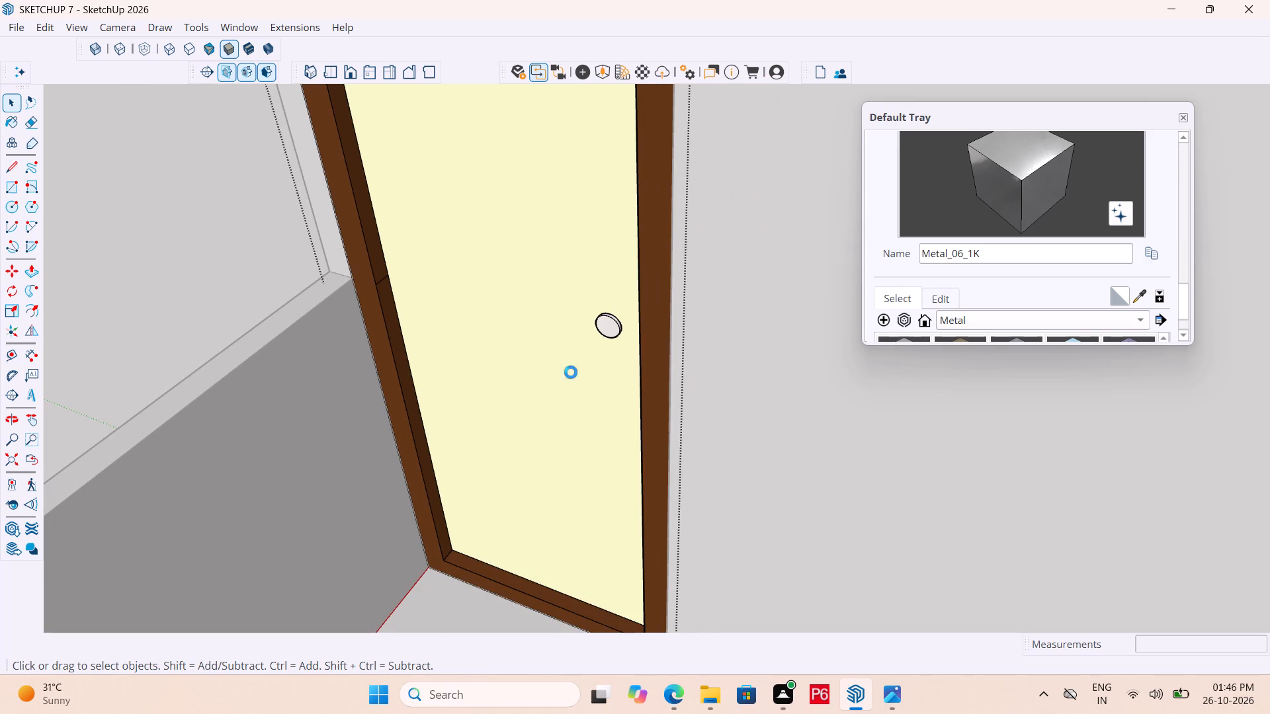
Leave the open door and stair enclosure groups and save the model.
{"action": "key", "text": "ctrl+s"}
{"action": "key", "text": "ctrl+s"}
{"action": "scroll", "coordinate": [544, 379], "scroll_direction": "down", "scroll_amount": 6}
{"action": "scroll", "coordinate": [486, 332], "scroll_direction": "down", "scroll_amount": 7}
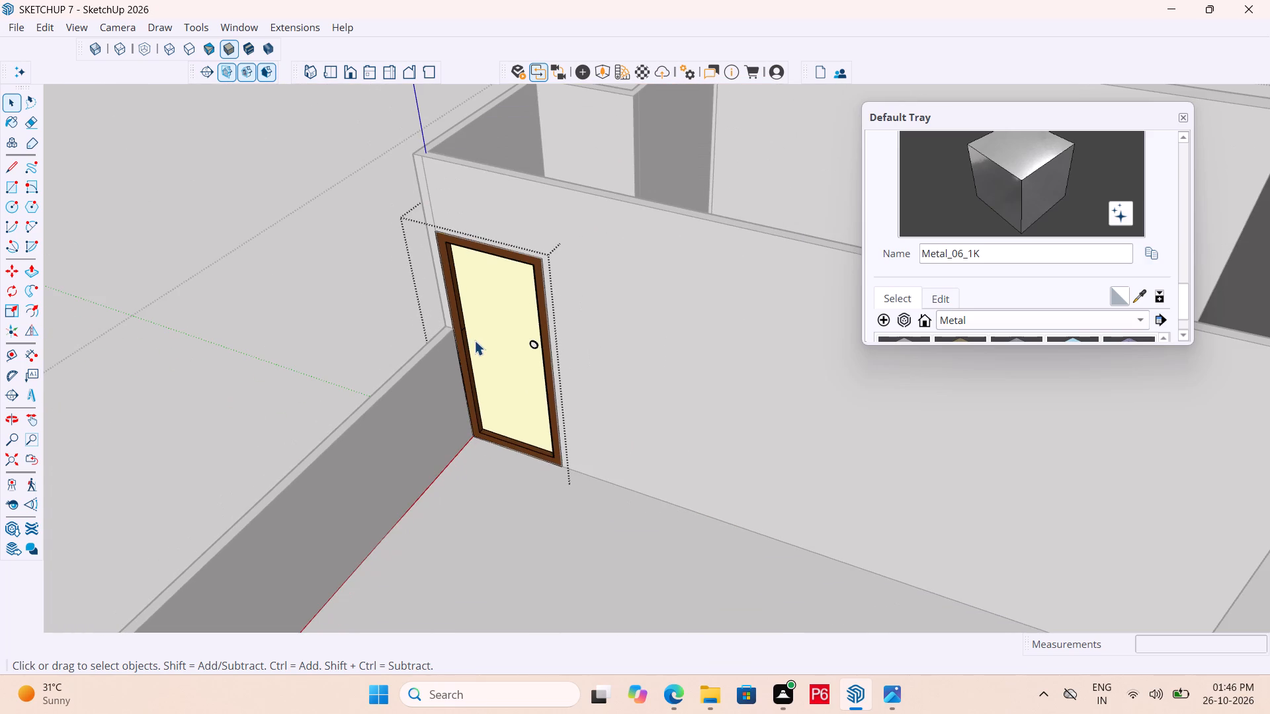
{"action": "double_click", "coordinate": [276, 273]}
{"action": "middle_click_drag", "start_coordinate": [314, 328], "coordinate": [655, 328]}
{"action": "scroll", "coordinate": [211, 373], "scroll_direction": "down", "scroll_amount": 2}
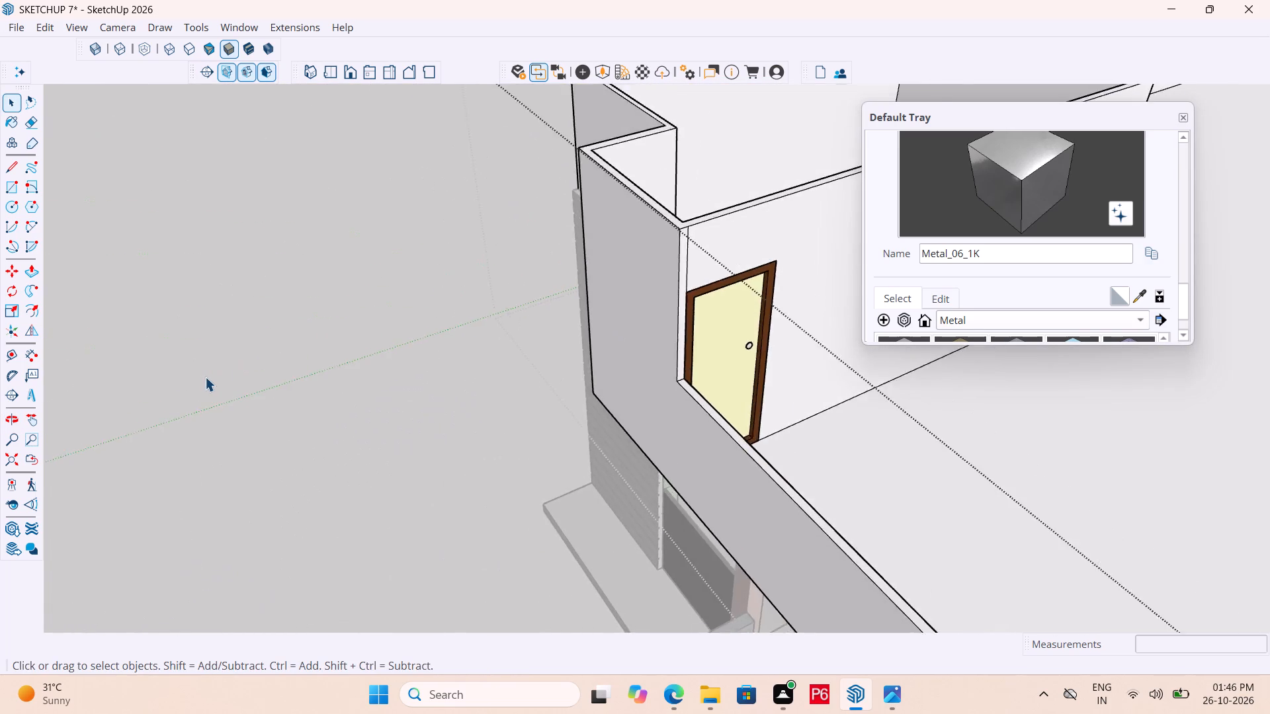
{"action": "scroll", "coordinate": [205, 377], "scroll_direction": "down", "scroll_amount": 4}
{"action": "key", "text": "ctrl+s"}
{"action": "key", "text": "ctrl+s"}
{"action": "key", "text": "ctrl+s"}
{"action": "key", "text": "ctrl+s"}
{"action": "scroll", "coordinate": [165, 356], "scroll_direction": "down", "scroll_amount": 5}
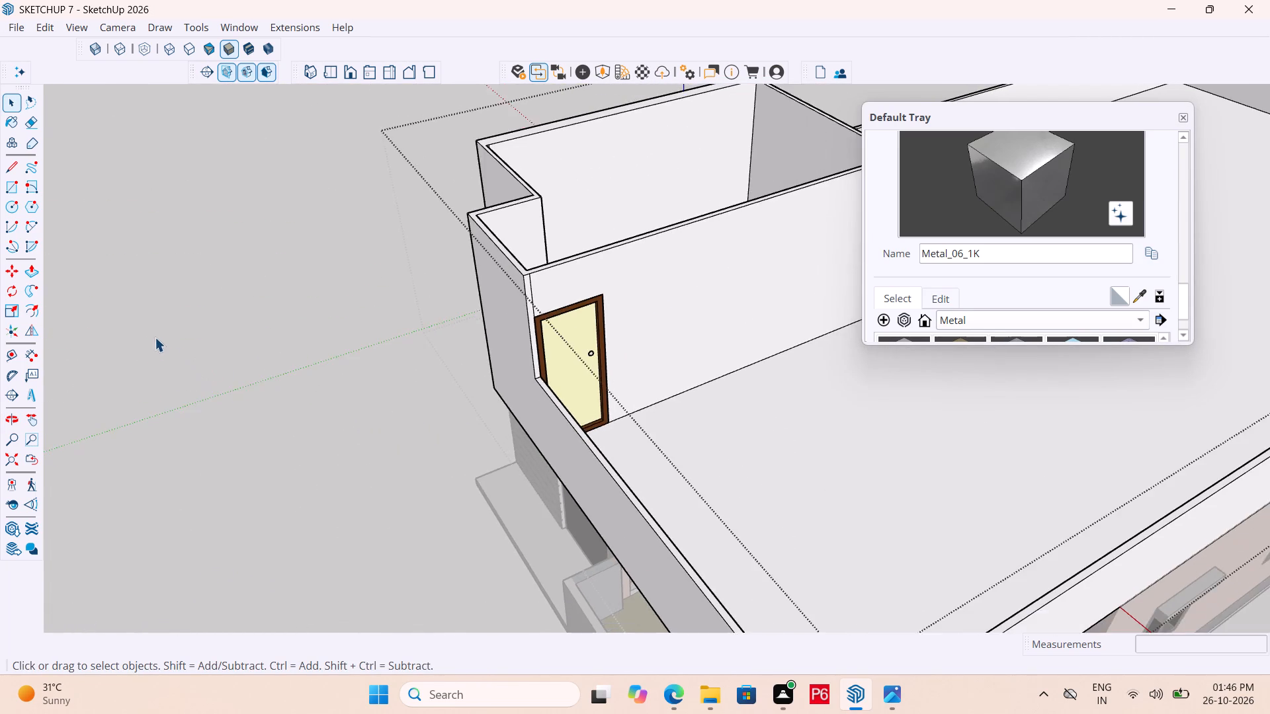
{"action": "scroll", "coordinate": [155, 333], "scroll_direction": "down", "scroll_amount": 6}
{"action": "middle_click_drag", "start_coordinate": [393, 323], "coordinate": [493, 339]}
{"action": "left_click", "coordinate": [260, 342]}
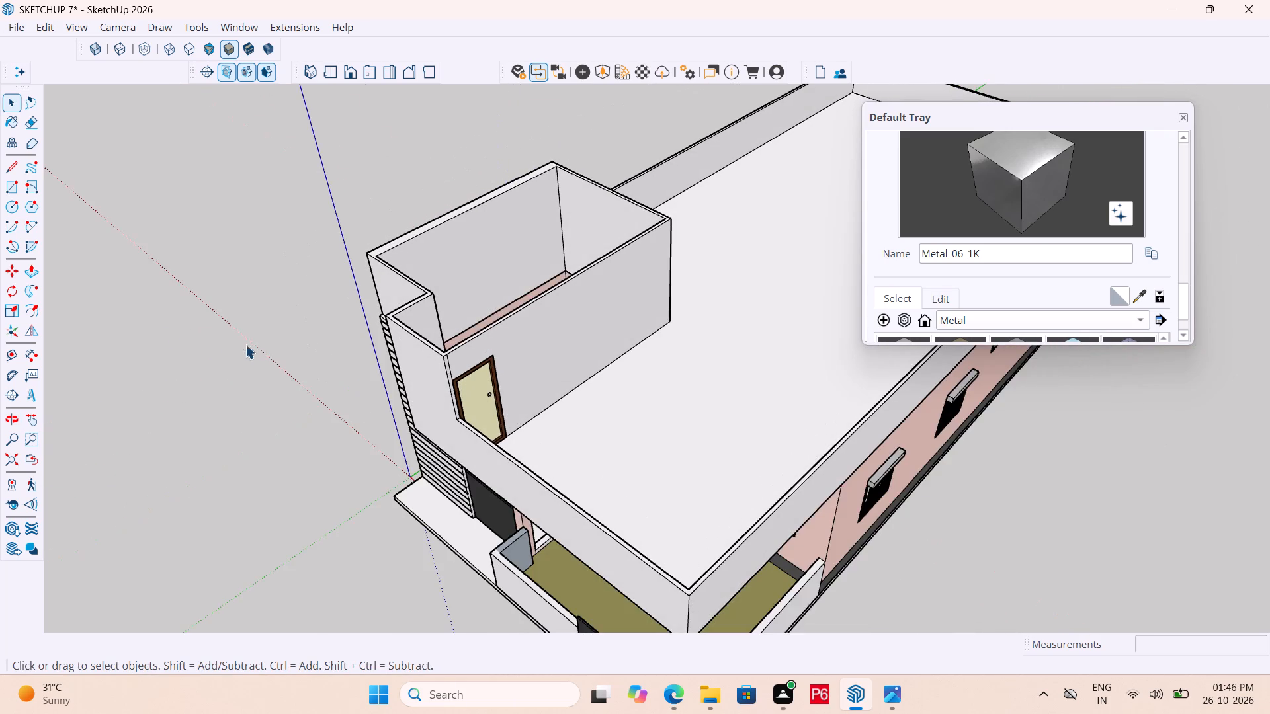
Erase the stray line lying along the red axis beyond the front compound wall.
{"action": "scroll", "coordinate": [204, 344], "scroll_direction": "down", "scroll_amount": 4}
{"action": "middle_click_drag", "start_coordinate": [312, 364], "coordinate": [464, 349]}
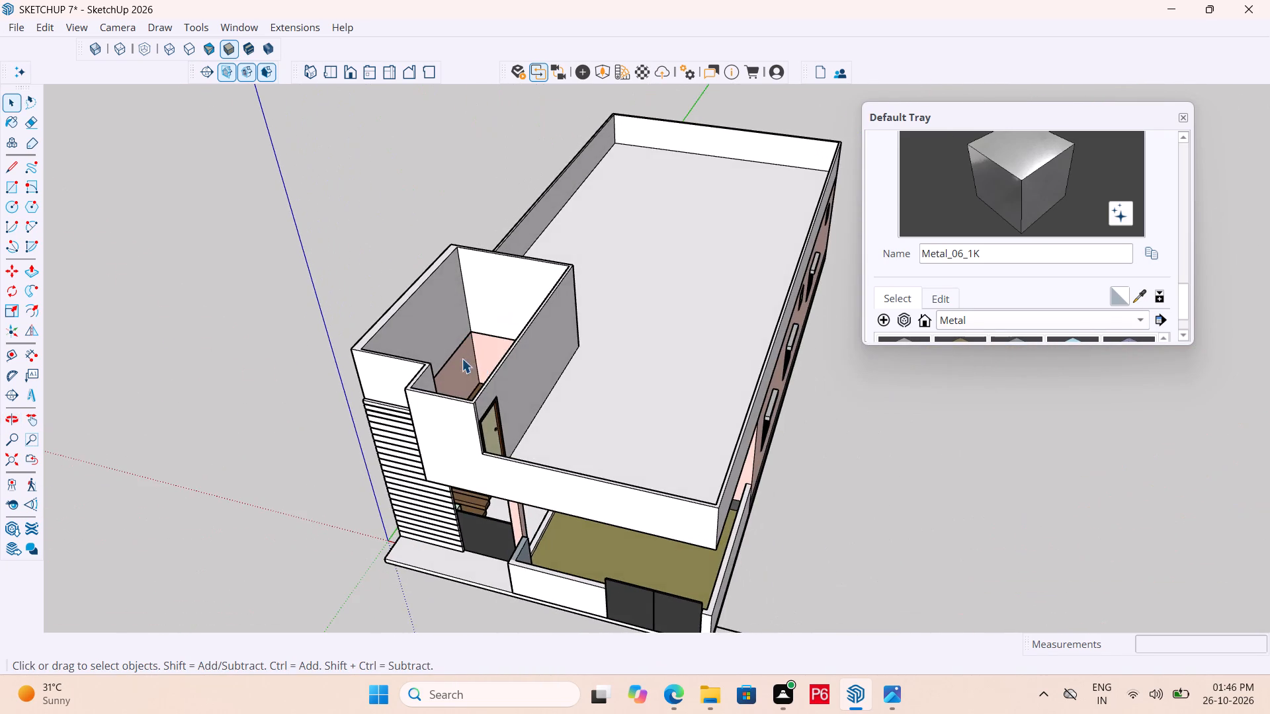
{"action": "scroll", "coordinate": [355, 367], "scroll_direction": "up", "scroll_amount": 7}
{"action": "middle_click_drag", "start_coordinate": [400, 364], "coordinate": [640, 337]}
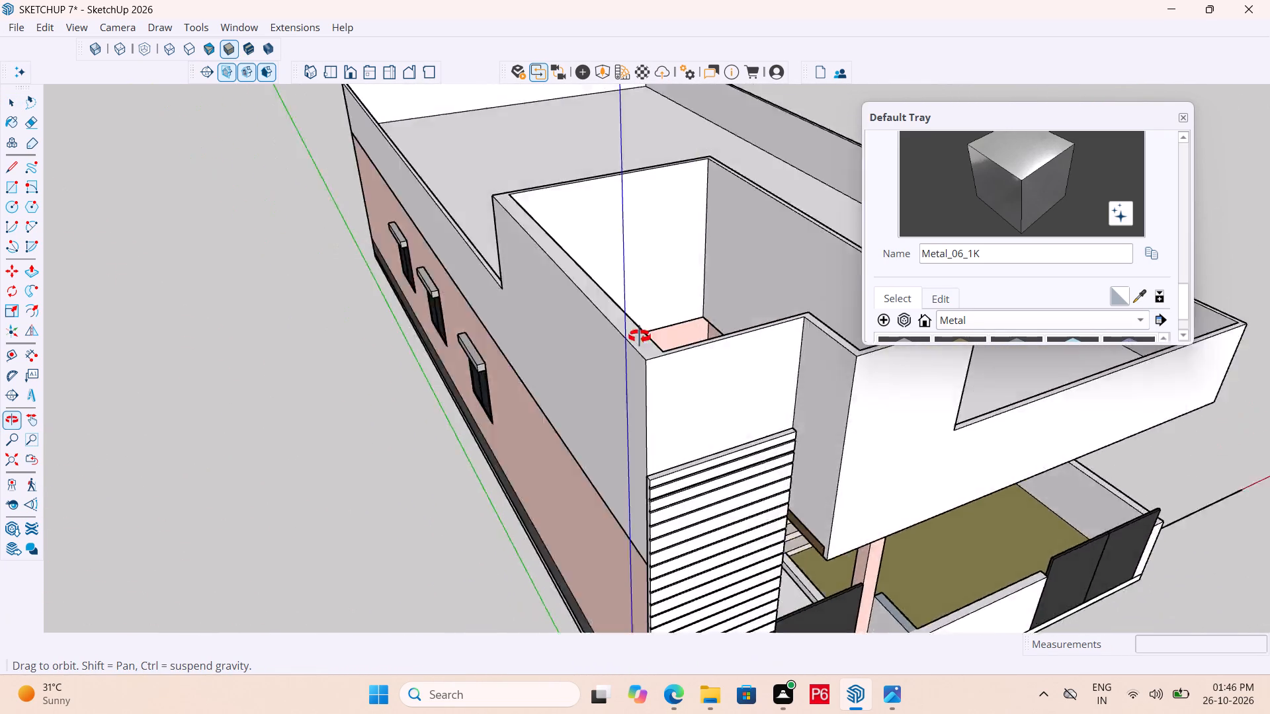
{"action": "middle_click_drag", "start_coordinate": [640, 337], "coordinate": [546, 367]}
{"action": "key", "text": "r"}
{"action": "scroll", "coordinate": [370, 370], "scroll_direction": "down", "scroll_amount": 6}
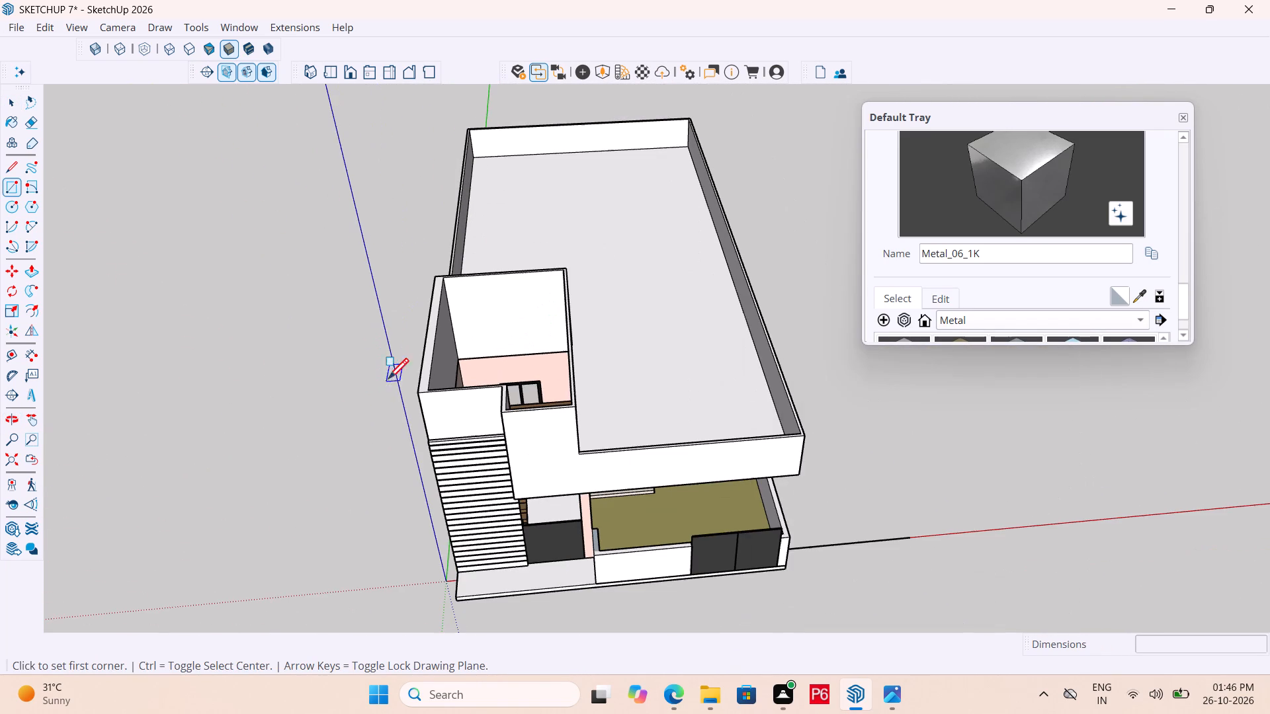
{"action": "key", "text": "space"}
{"action": "left_click", "coordinate": [833, 303]}
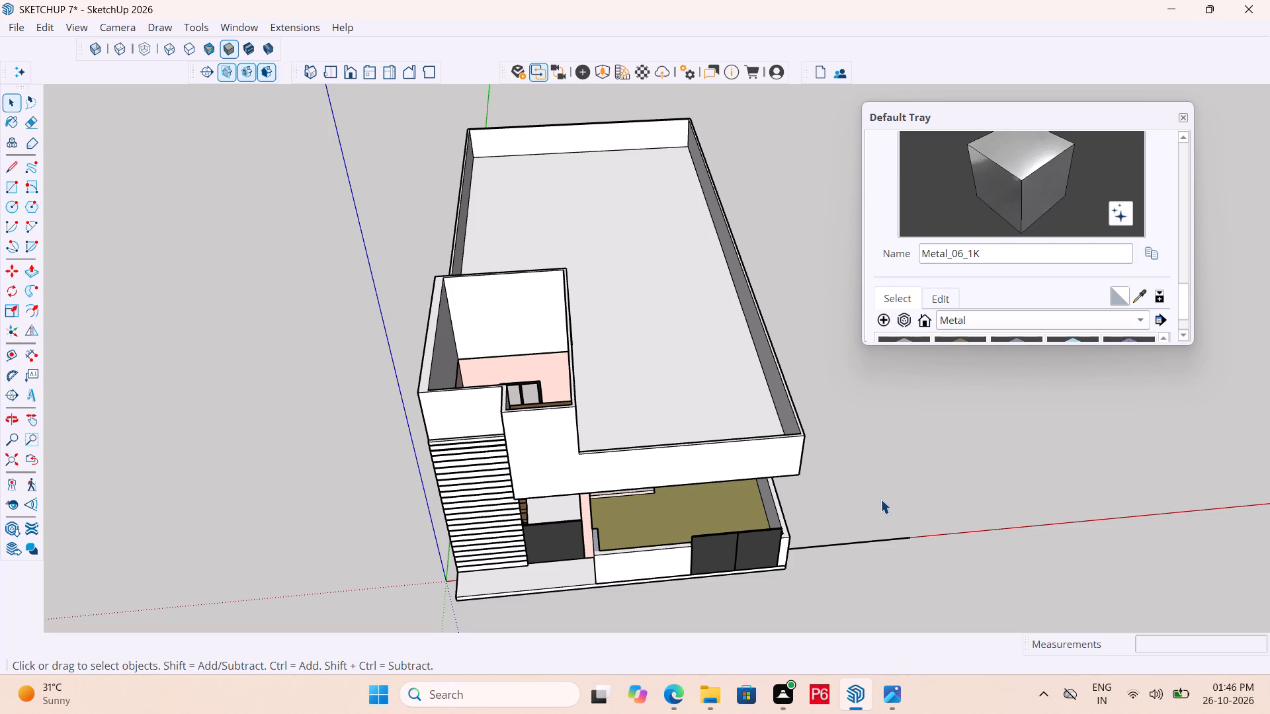
{"action": "key", "text": "e"}
{"action": "left_click_drag", "start_coordinate": [870, 515], "coordinate": [872, 542]}
{"action": "key", "text": "space"}
Draw a rectangle covering the open top of the roof stair enclosure, from its rear outer corner to the opposite front outer corner.
{"action": "scroll", "coordinate": [400, 302], "scroll_direction": "up", "scroll_amount": 2}
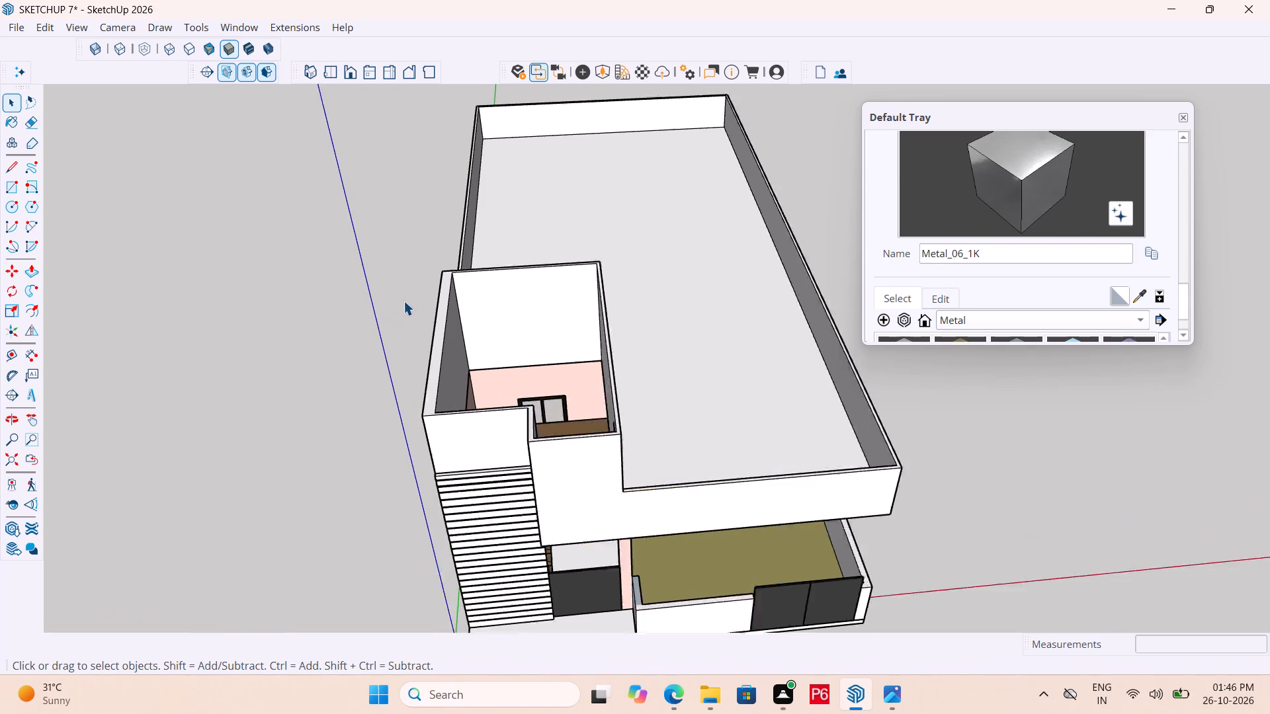
{"action": "scroll", "coordinate": [403, 301], "scroll_direction": "up", "scroll_amount": 3}
{"action": "key", "text": "r"}
{"action": "key", "text": "e"}
{"action": "key", "text": "r"}
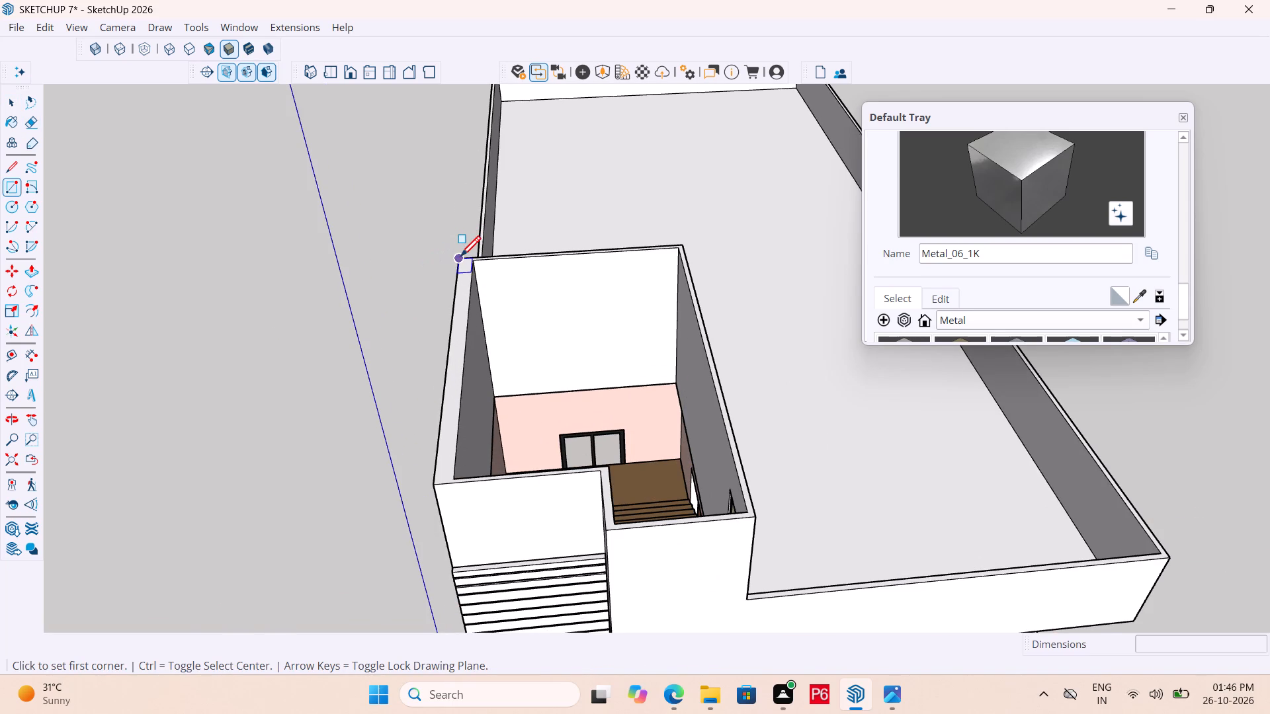
{"action": "left_click", "coordinate": [460, 258]}
{"action": "left_click", "coordinate": [755, 520]}
{"action": "key", "text": "space"}
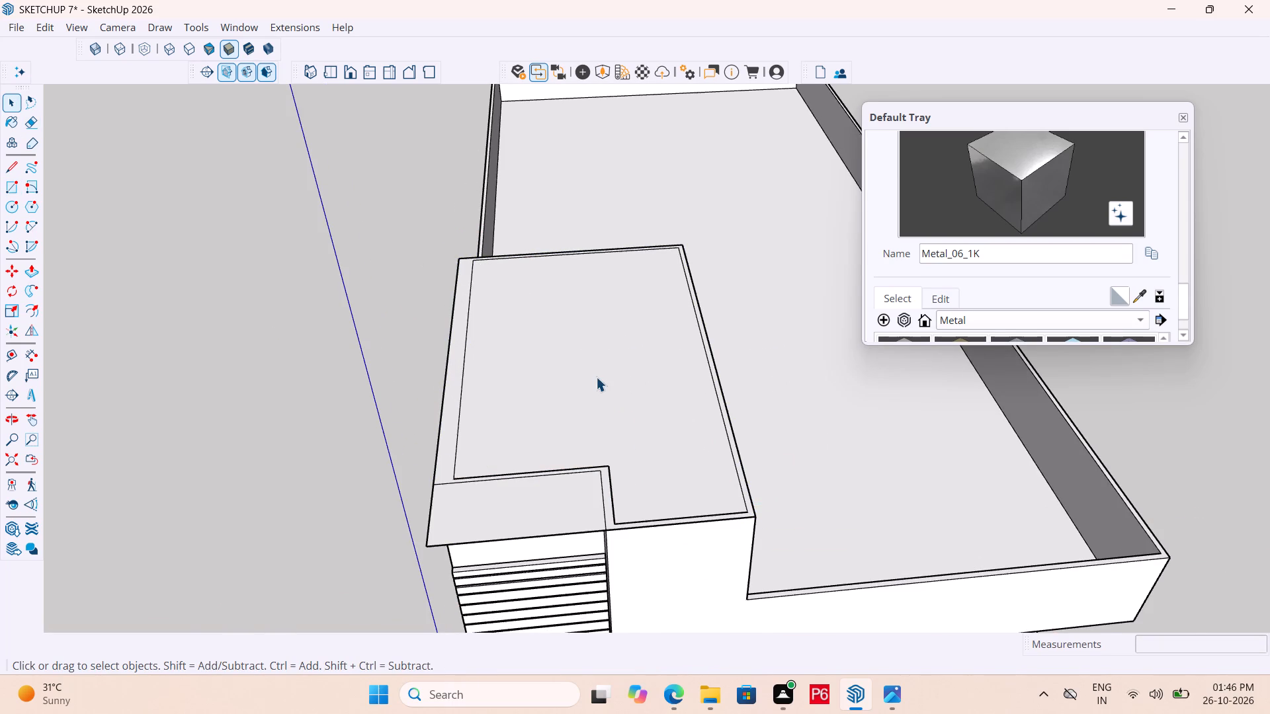
Make the rectangle over the stair enclosure, with its edges, a group.
{"action": "double_click", "coordinate": [596, 377]}
{"action": "right_click", "coordinate": [596, 377]}
{"action": "left_click_drag", "start_coordinate": [689, 537], "coordinate": [688, 530]}
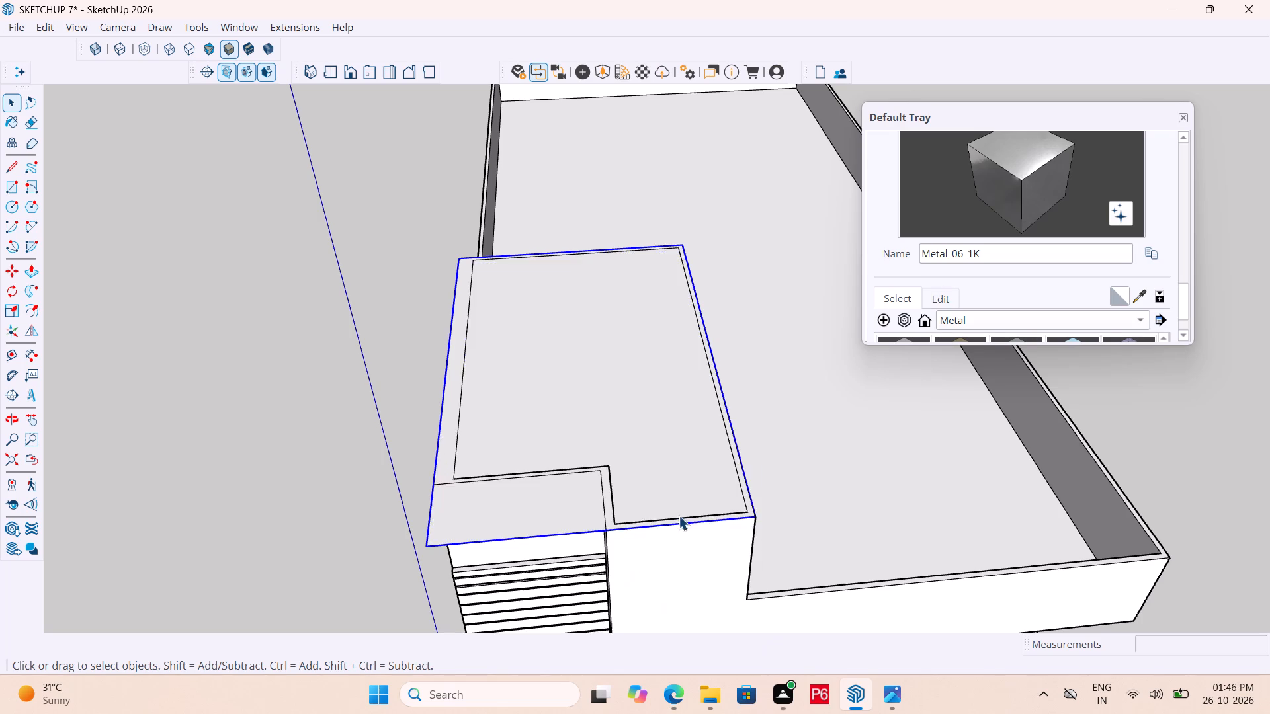
{"action": "middle_click_drag", "start_coordinate": [657, 469], "coordinate": [551, 430]}
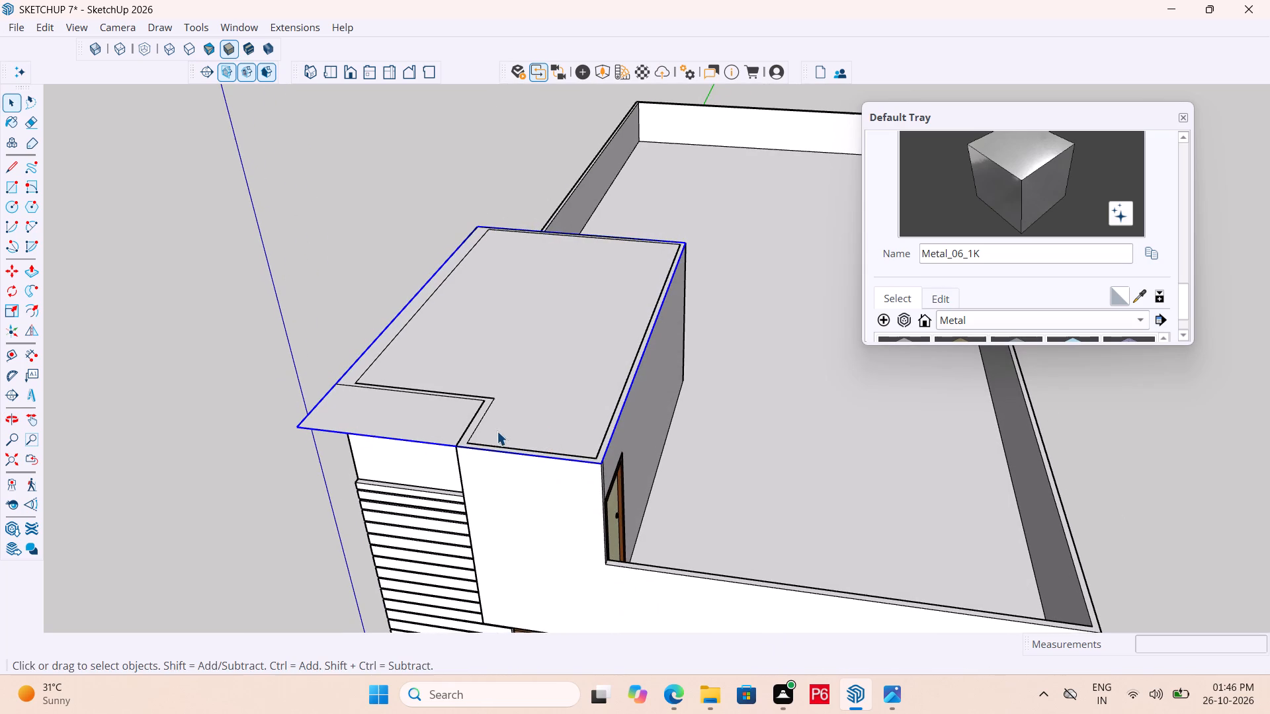
{"action": "middle_click_drag", "start_coordinate": [414, 440], "coordinate": [517, 465]}
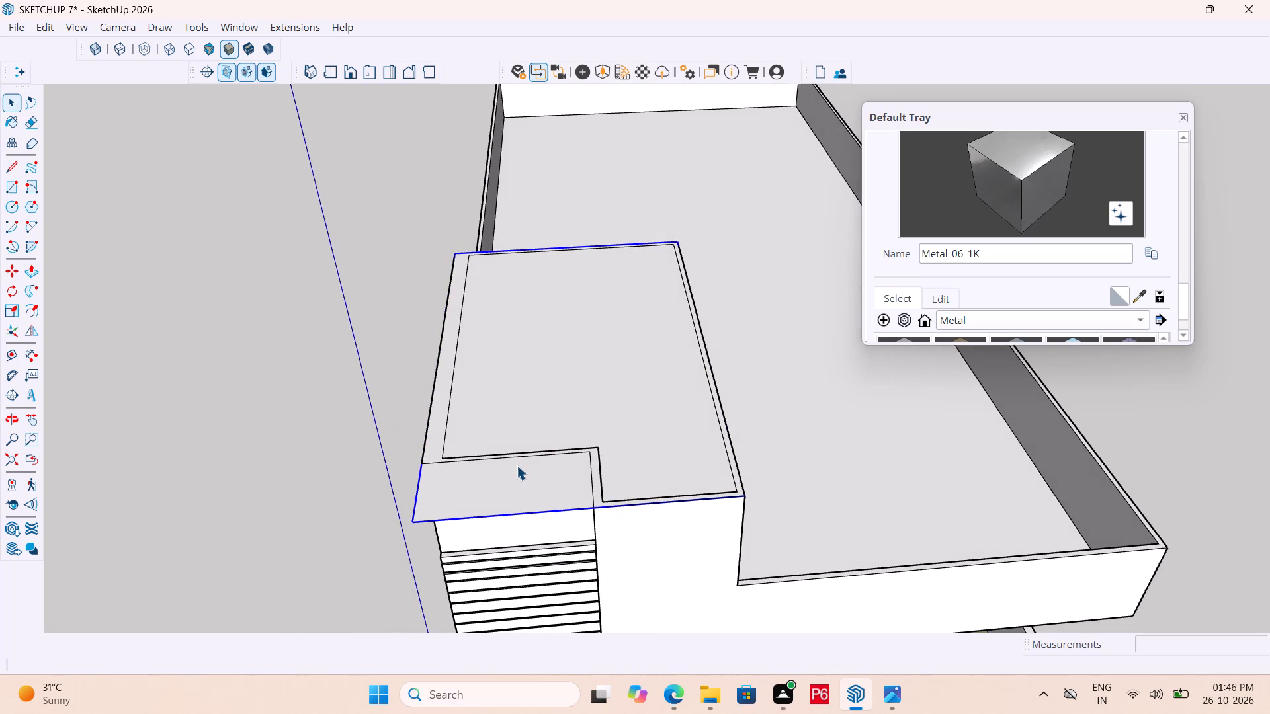
Open the stair enclosure's cover group and Push/Pull its face up 6" into a slab.
{"action": "double_click", "coordinate": [546, 411]}
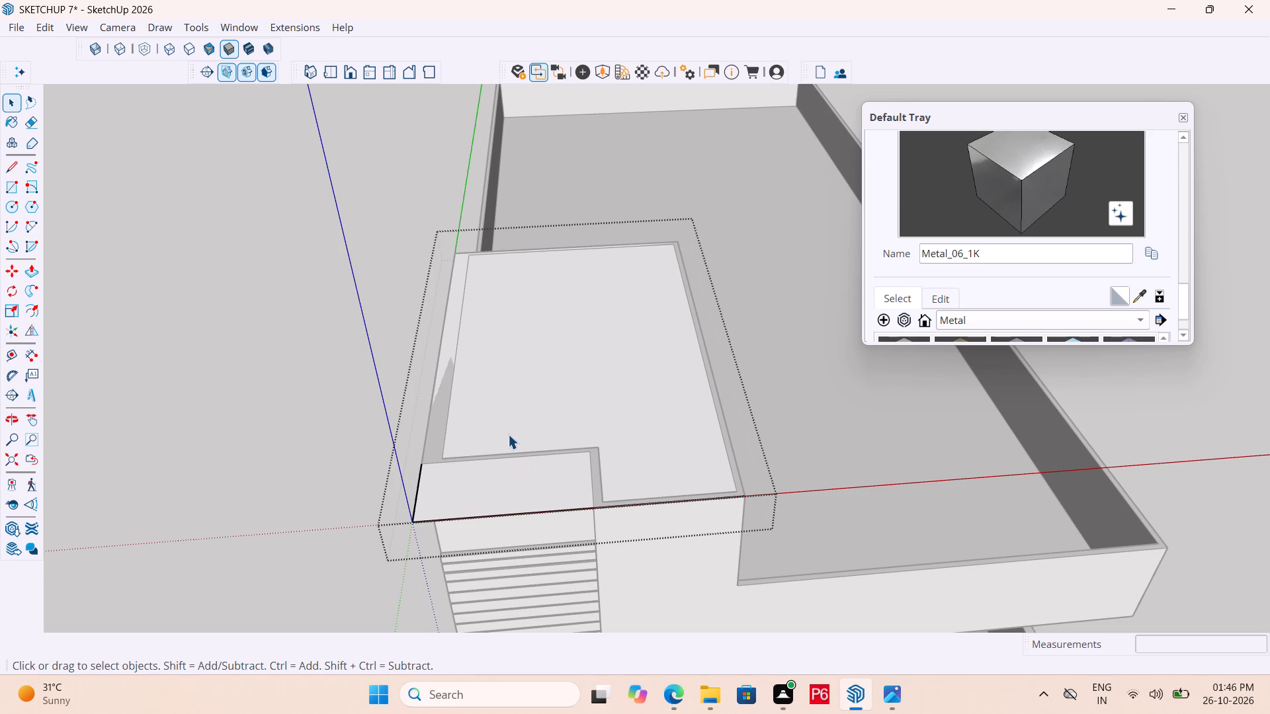
{"action": "key", "text": "p"}
{"action": "left_click", "coordinate": [646, 434]}
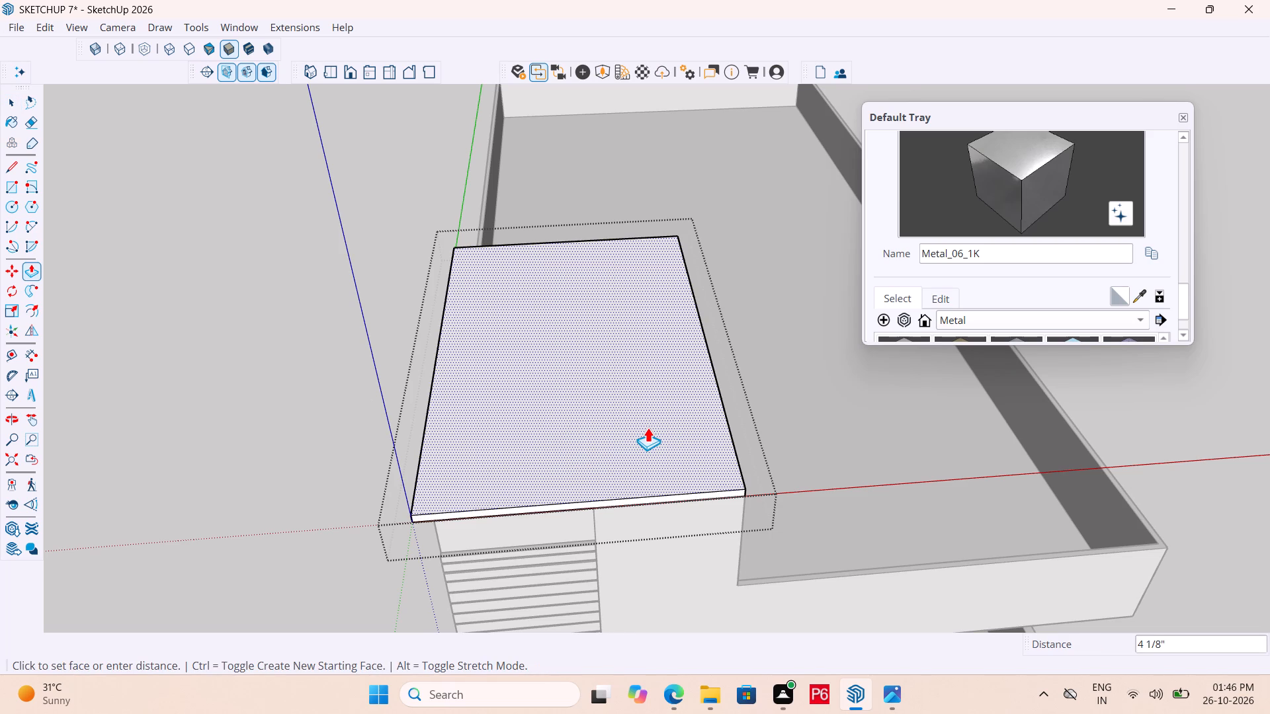
{"action": "type", "text": "6\""}
{"action": "key", "text": "Return"}
Draw 6" vertical lines across the slab's front and side edges in line with the corners of the recessed wall below.
{"action": "middle_click_drag", "start_coordinate": [484, 555], "coordinate": [477, 500]}
{"action": "scroll", "coordinate": [579, 435], "scroll_direction": "up", "scroll_amount": 6}
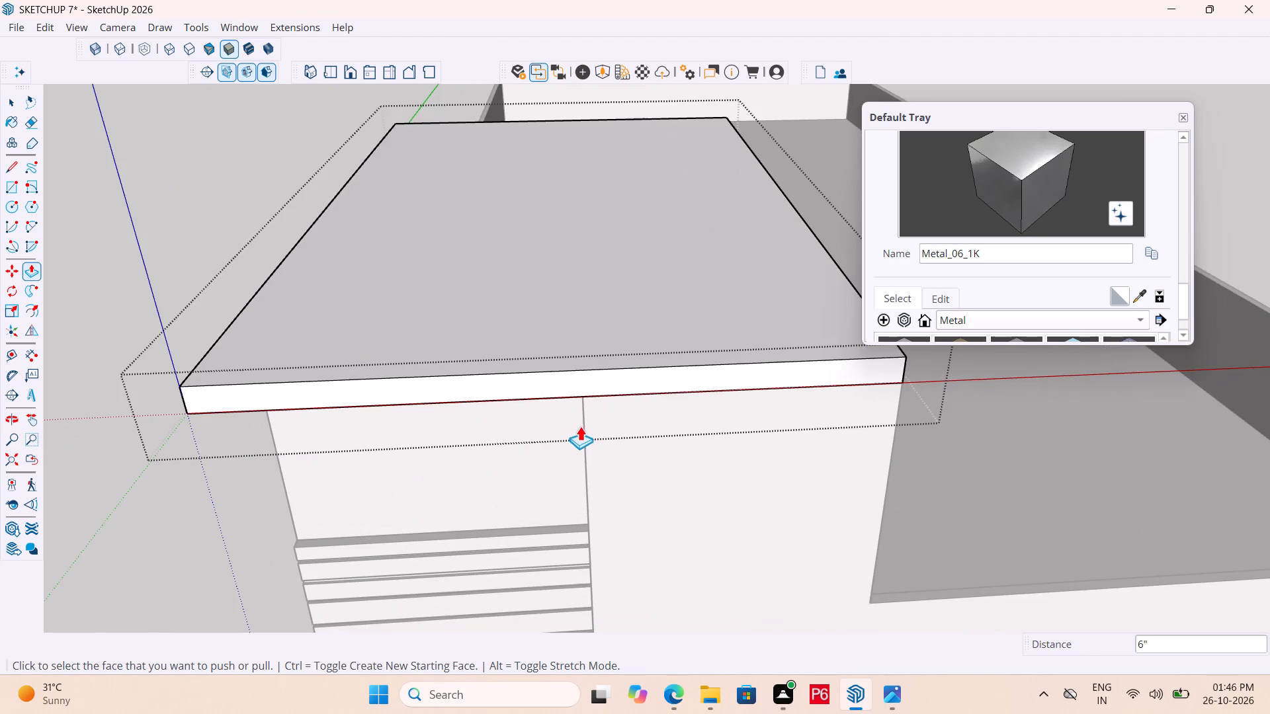
{"action": "key", "text": "l"}
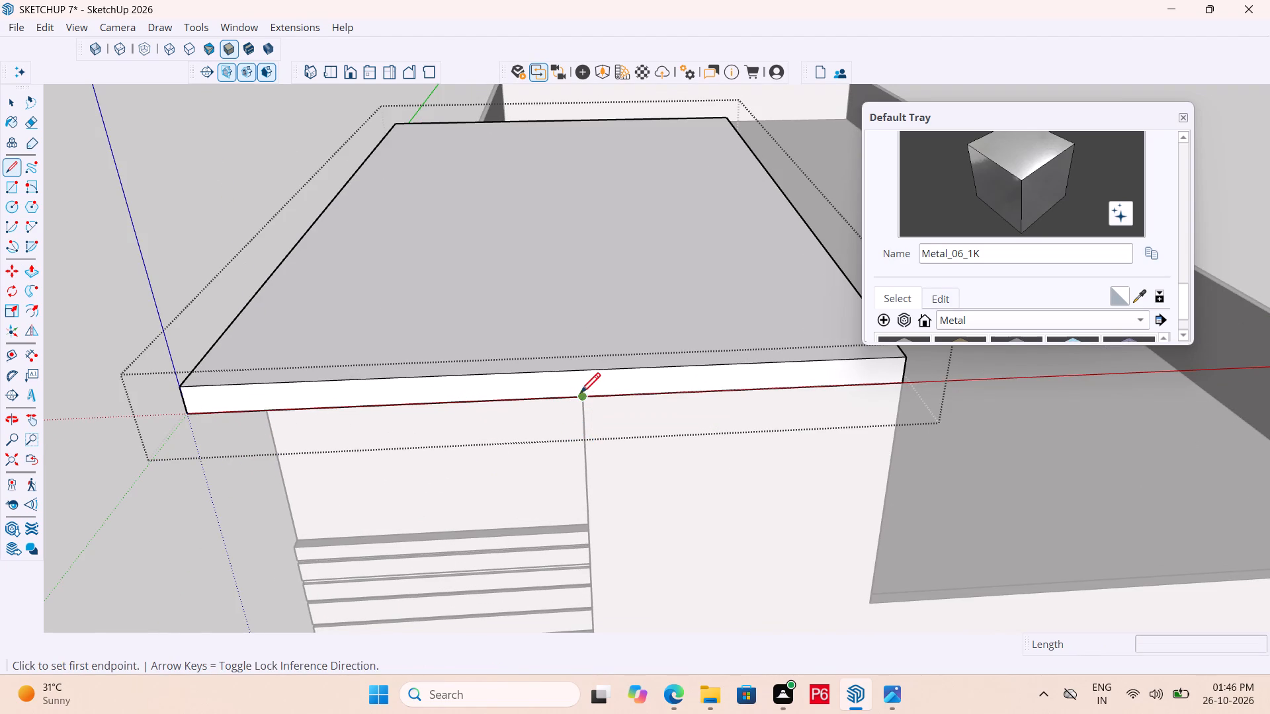
{"action": "scroll", "coordinate": [505, 359], "scroll_direction": "down", "scroll_amount": 7}
{"action": "scroll", "coordinate": [581, 404], "scroll_direction": "down", "scroll_amount": 5}
{"action": "middle_click_drag", "start_coordinate": [668, 442], "coordinate": [769, 258]}
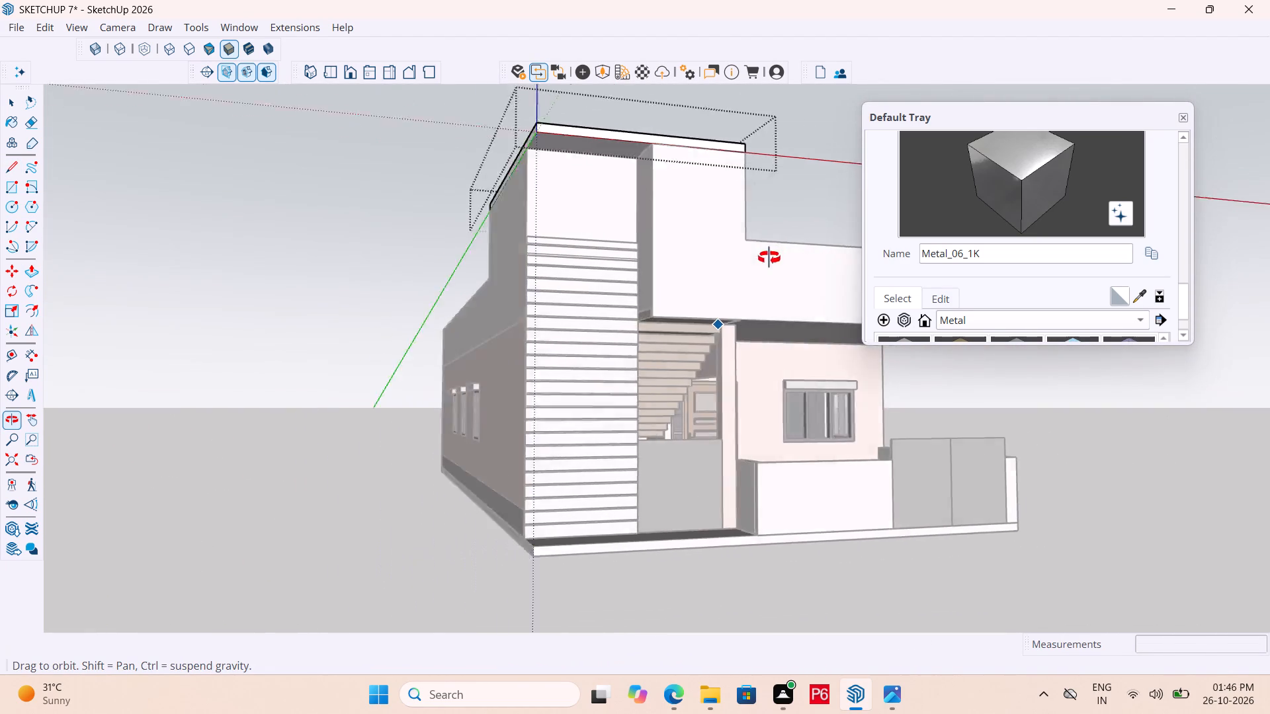
{"action": "middle_click_drag", "start_coordinate": [769, 258], "coordinate": [767, 298]}
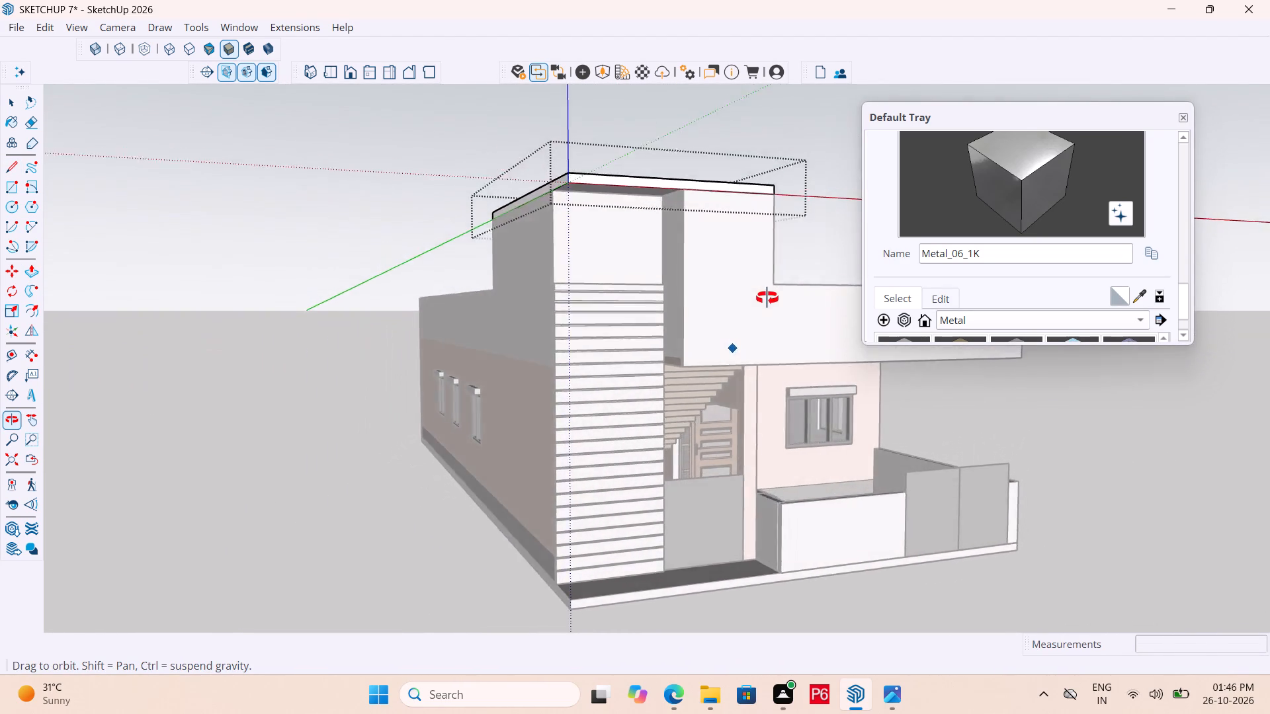
{"action": "middle_click_drag", "start_coordinate": [767, 298], "coordinate": [650, 424]}
{"action": "scroll", "coordinate": [507, 360], "scroll_direction": "up", "scroll_amount": 15}
{"action": "left_click_drag", "start_coordinate": [538, 353], "coordinate": [538, 339]}
{"action": "left_click", "coordinate": [532, 315]}
{"action": "scroll", "coordinate": [634, 338], "scroll_direction": "down", "scroll_amount": 12}
{"action": "middle_click_drag", "start_coordinate": [388, 399], "coordinate": [501, 413]}
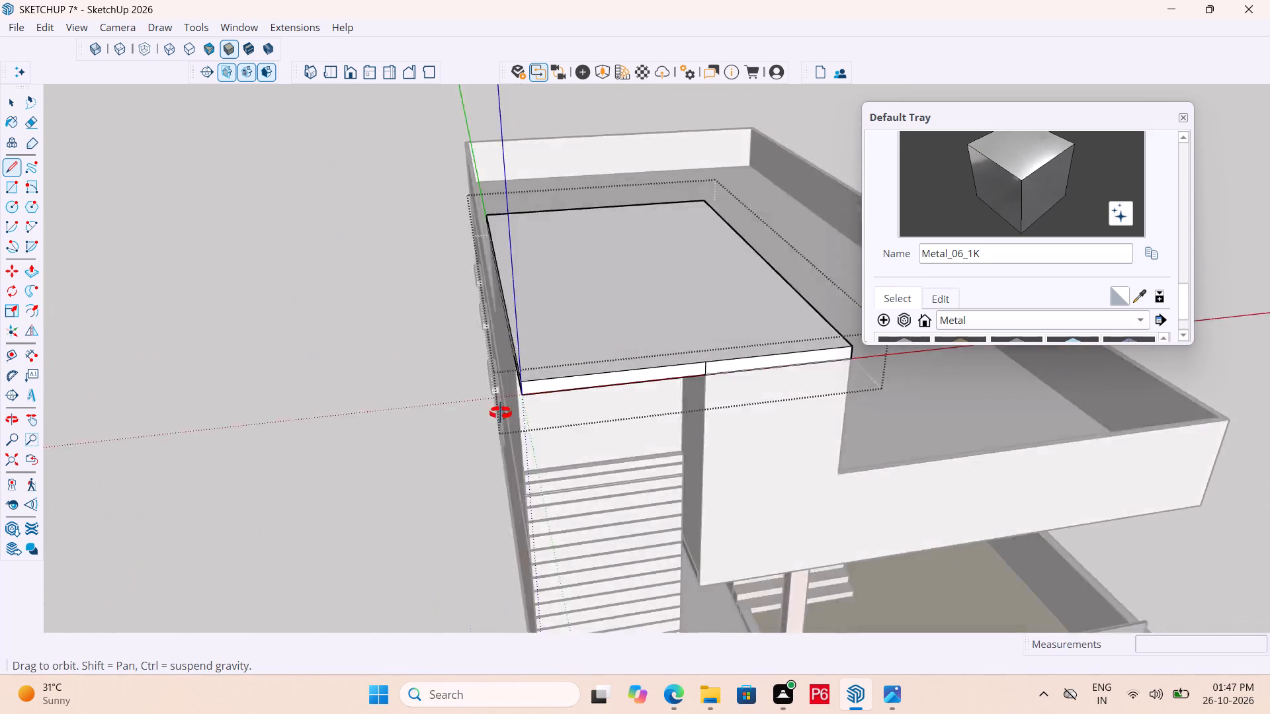
{"action": "middle_click_drag", "start_coordinate": [501, 413], "coordinate": [741, 409]}
{"action": "scroll", "coordinate": [837, 340], "scroll_direction": "up", "scroll_amount": 12}
{"action": "left_click_drag", "start_coordinate": [812, 352], "coordinate": [812, 343]}
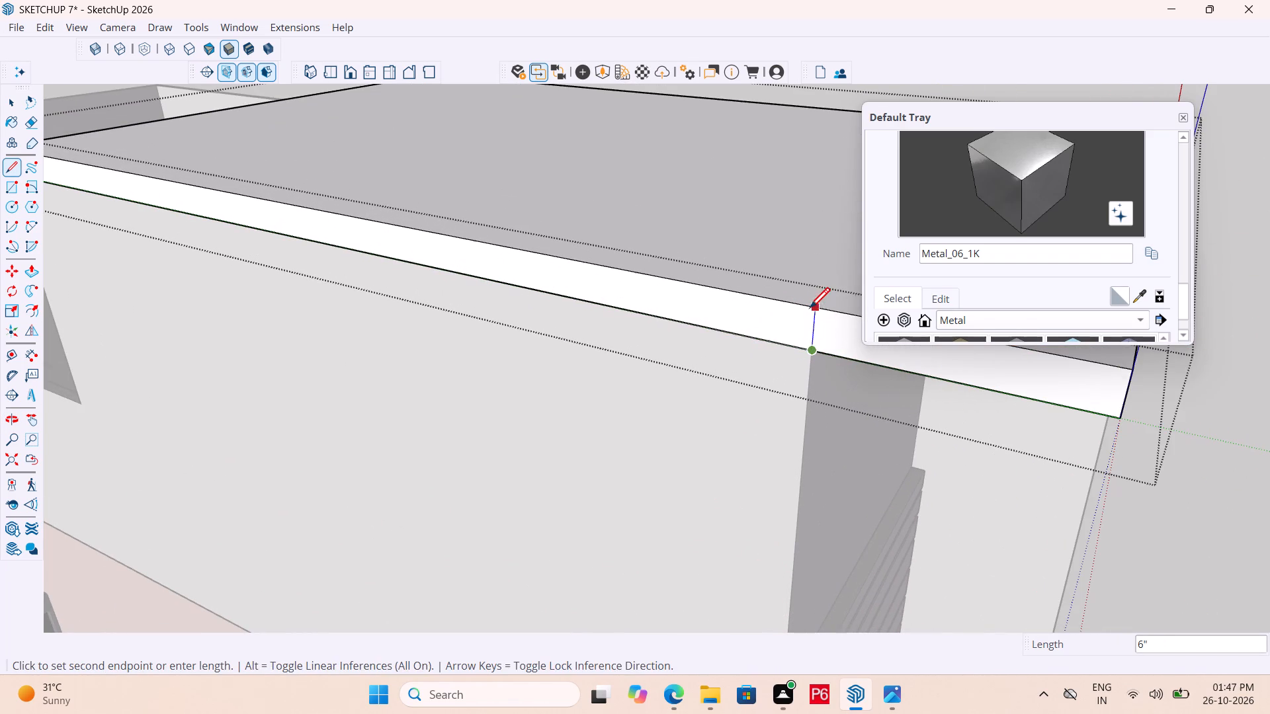
{"action": "left_click", "coordinate": [810, 309]}
Push/Pull the slab's overhanging corner back 6' 4 1/2" so its outline follows the recessed front wall.
{"action": "scroll", "coordinate": [420, 424], "scroll_direction": "down", "scroll_amount": 11}
{"action": "middle_click_drag", "start_coordinate": [613, 421], "coordinate": [640, 418]}
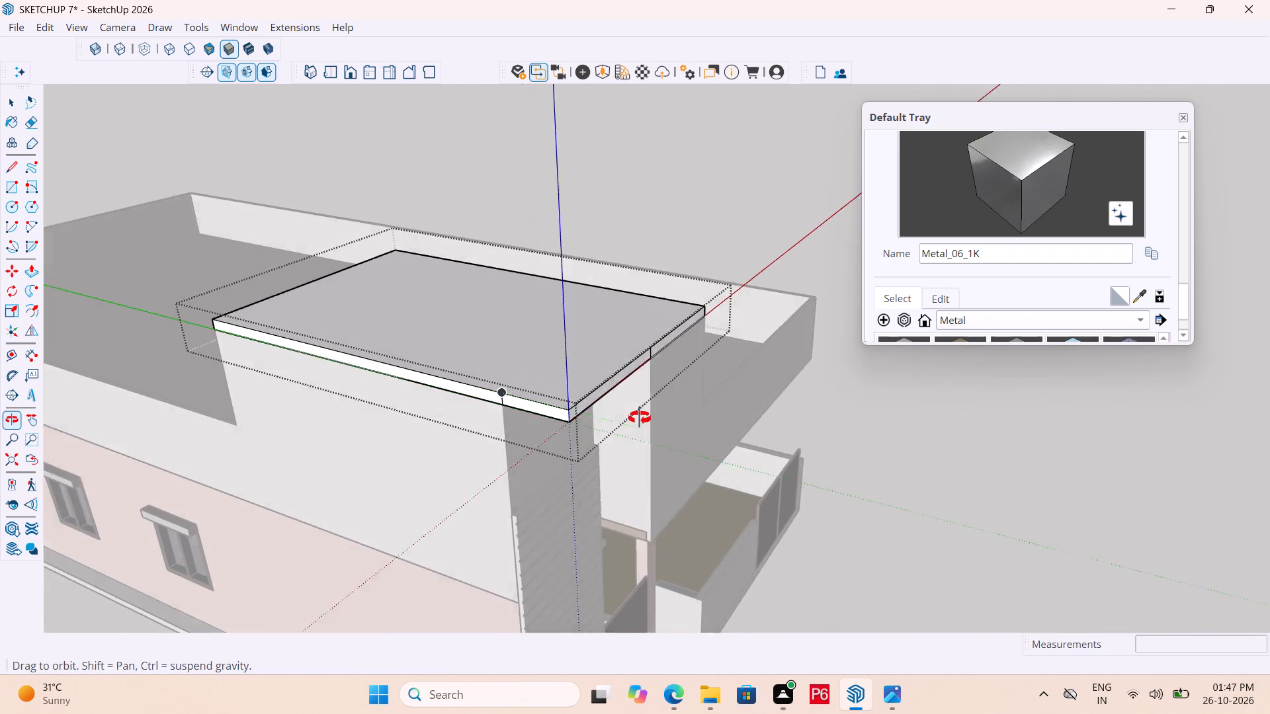
{"action": "middle_click_drag", "start_coordinate": [640, 418], "coordinate": [644, 418]}
{"action": "key", "text": "p"}
{"action": "scroll", "coordinate": [633, 430], "scroll_direction": "up", "scroll_amount": 3}
{"action": "left_click", "coordinate": [564, 420]}
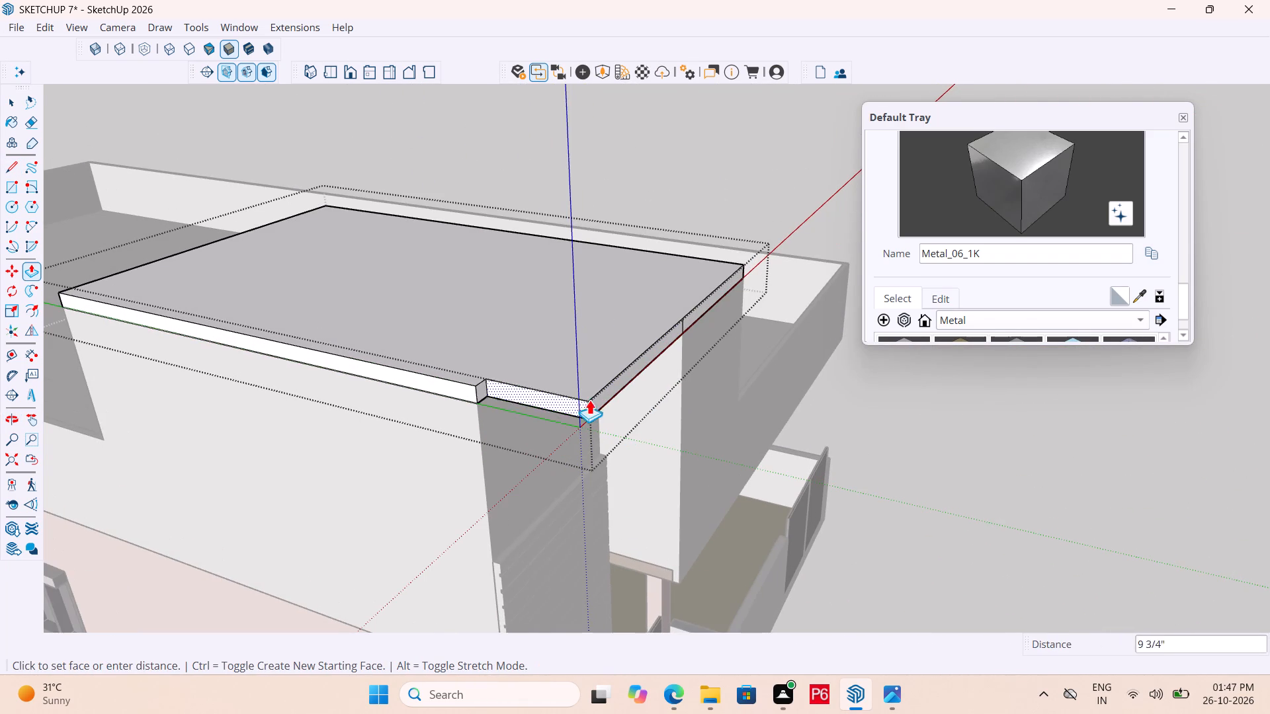
{"action": "left_click", "coordinate": [666, 354]}
{"action": "middle_click_drag", "start_coordinate": [683, 391], "coordinate": [545, 395]}
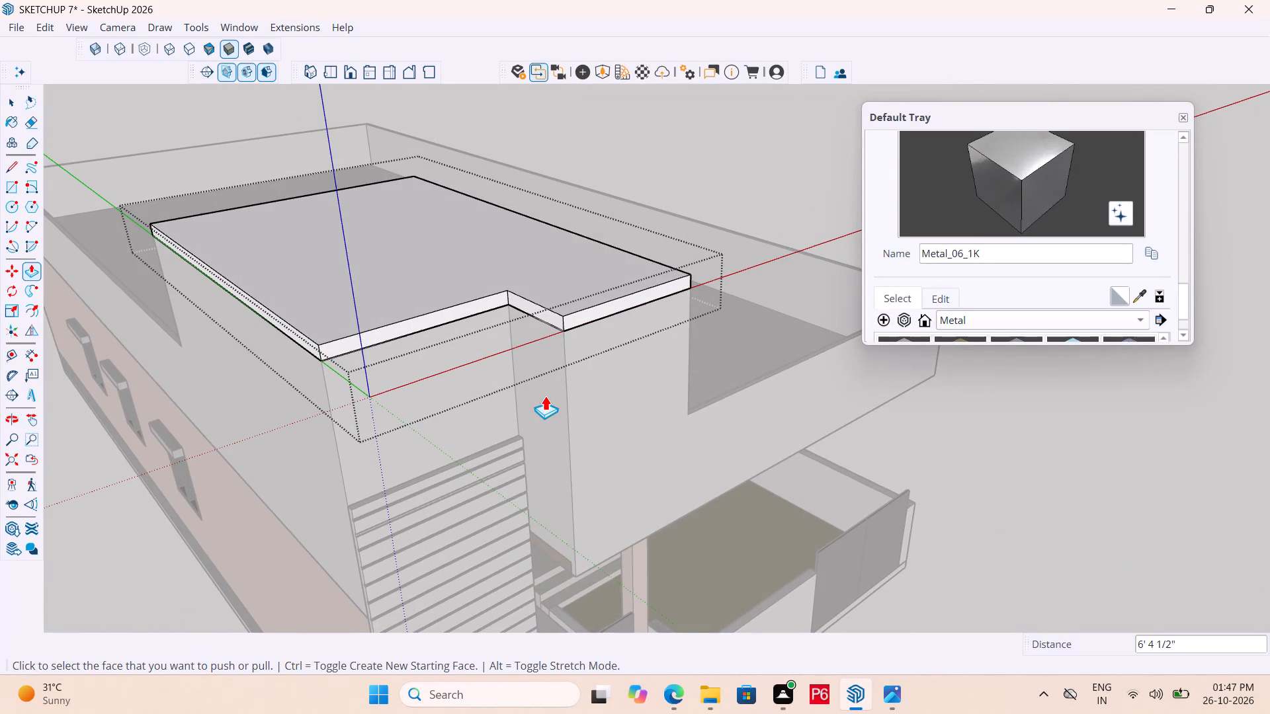
Save the model with the notched roof slab and leave the slab group.
{"action": "key", "text": "ctrl+s"}
{"action": "key", "text": "ctrl+s"}
{"action": "key", "text": "ctrl+s"}
{"action": "key", "text": "ctrl+s"}
{"action": "scroll", "coordinate": [509, 333], "scroll_direction": "down", "scroll_amount": 5, "text": "ctrl"}
{"action": "key", "text": "ctrl+s"}
{"action": "key", "text": "ctrl+s"}
{"action": "key", "text": "ctrl+s"}
{"action": "scroll", "coordinate": [535, 333], "scroll_direction": "down", "scroll_amount": 5}
{"action": "key", "text": "space"}
{"action": "left_click", "coordinate": [864, 430]}
Scale the horizontal louvre panel on the front wall upward by about 1.33 to the top of the stair enclosure's slab.
{"action": "scroll", "coordinate": [414, 394], "scroll_direction": "up", "scroll_amount": 1}
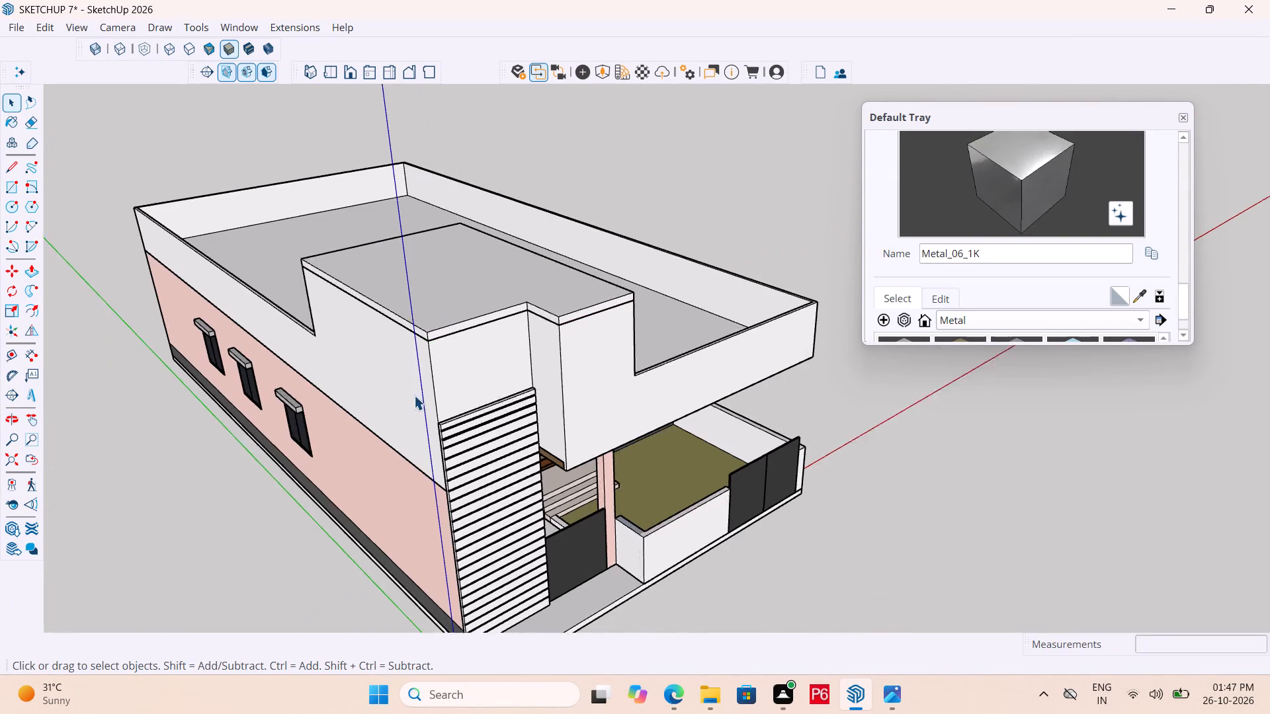
{"action": "scroll", "coordinate": [414, 395], "scroll_direction": "up", "scroll_amount": 8}
{"action": "left_click", "coordinate": [495, 438]}
{"action": "scroll", "coordinate": [384, 259], "scroll_direction": "down", "scroll_amount": 7}
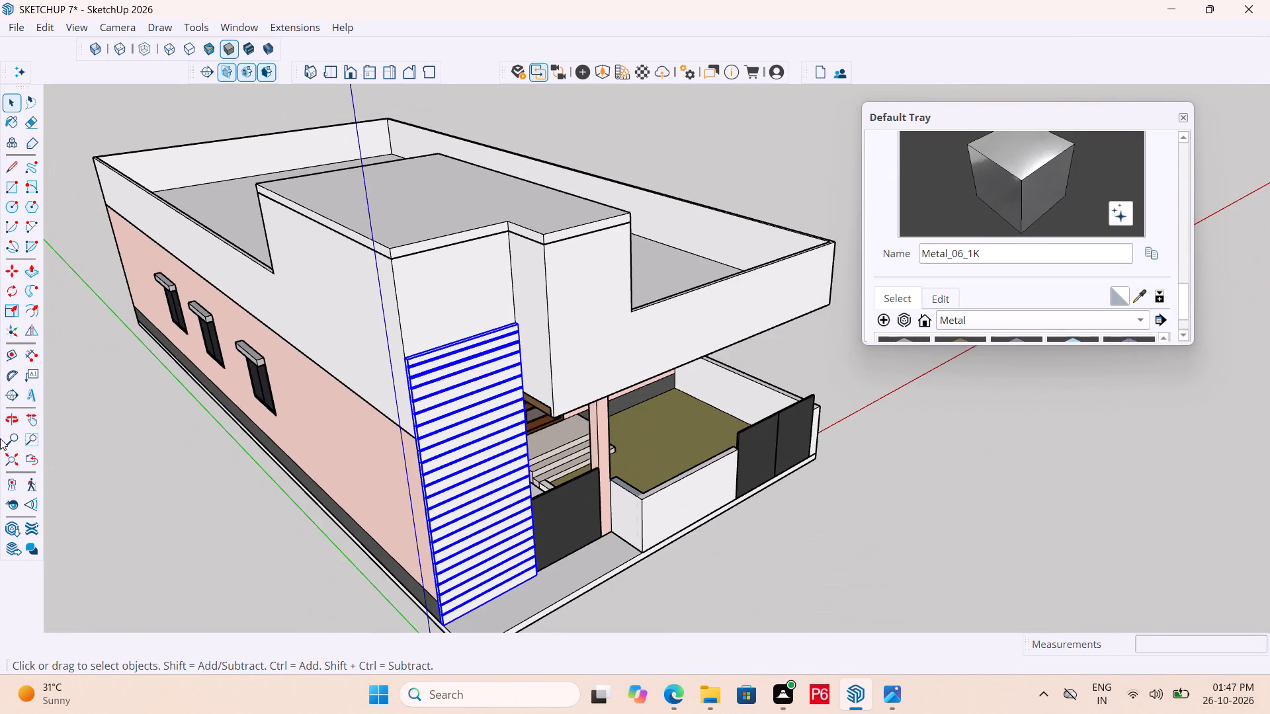
{"action": "left_click", "coordinate": [7, 314]}
{"action": "scroll", "coordinate": [585, 322], "scroll_direction": "up", "scroll_amount": 2}
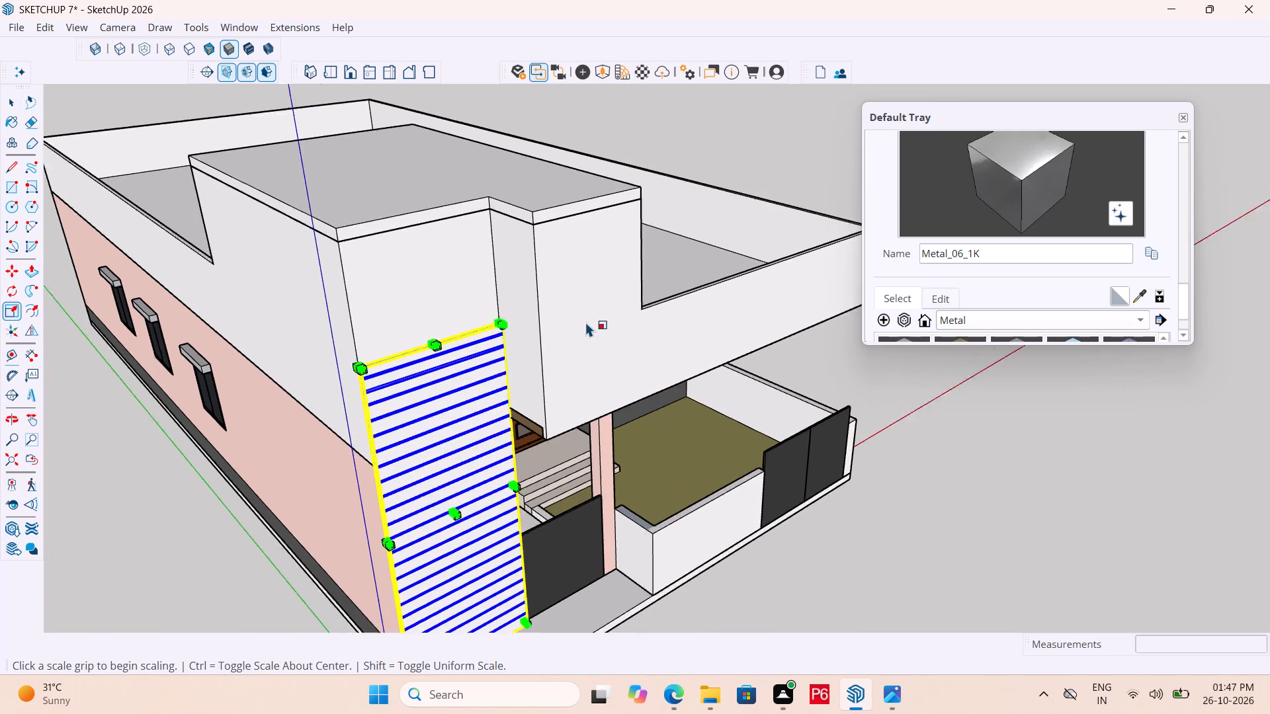
{"action": "scroll", "coordinate": [585, 322], "scroll_direction": "up", "scroll_amount": 3}
{"action": "middle_click_drag", "start_coordinate": [485, 463], "coordinate": [659, 560]}
{"action": "scroll", "coordinate": [645, 522], "scroll_direction": "up", "scroll_amount": 10}
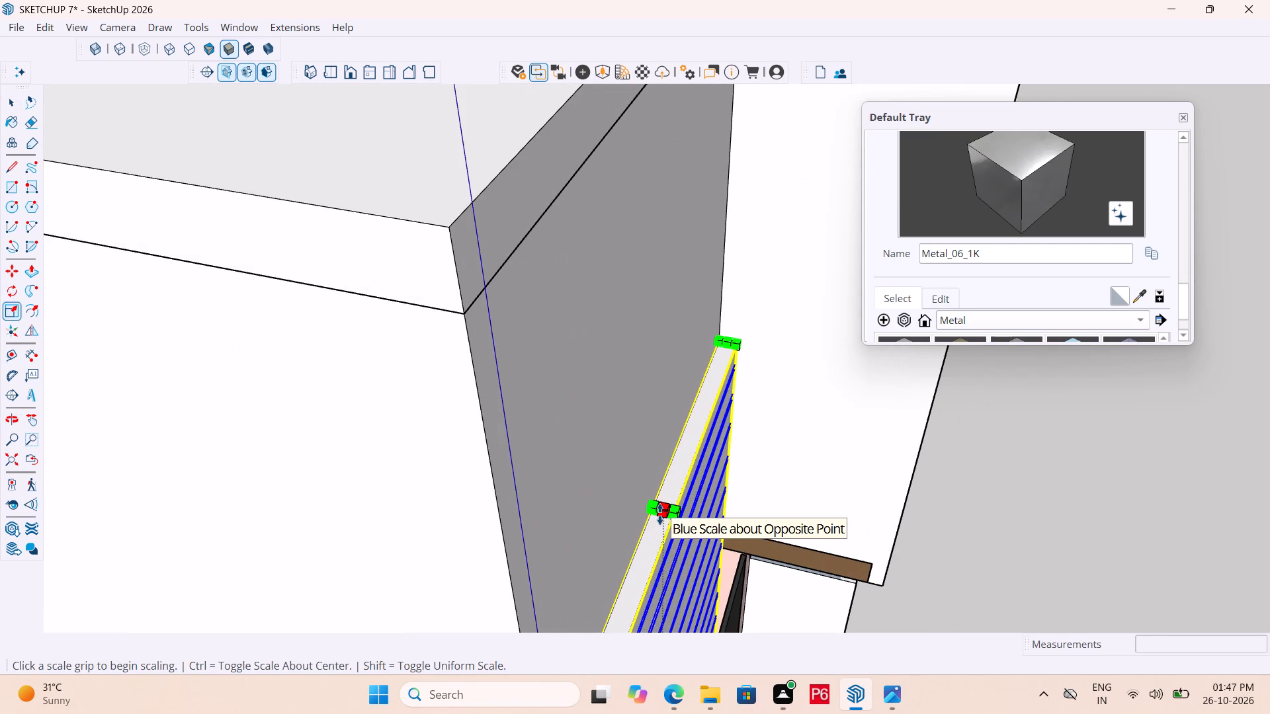
{"action": "left_click", "coordinate": [660, 514]}
{"action": "scroll", "coordinate": [552, 233], "scroll_direction": "down", "scroll_amount": 5}
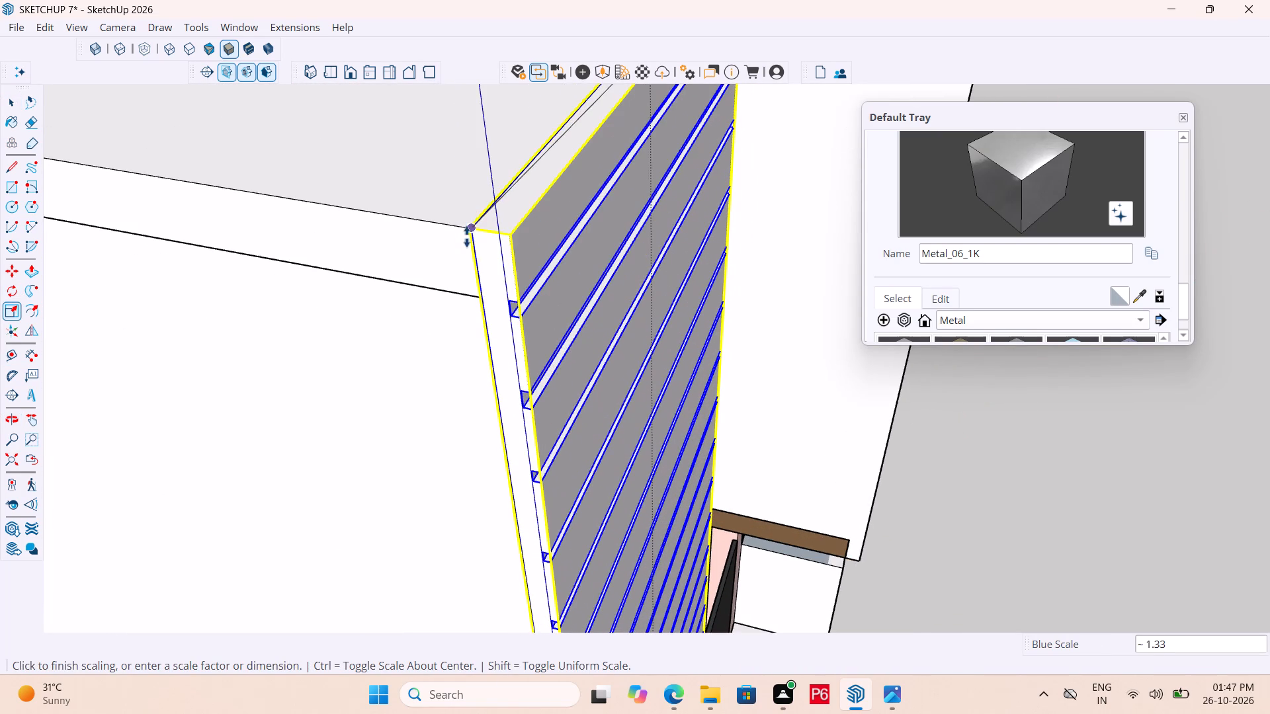
{"action": "left_click", "coordinate": [467, 237]}
{"action": "scroll", "coordinate": [357, 319], "scroll_direction": "down", "scroll_amount": 17}
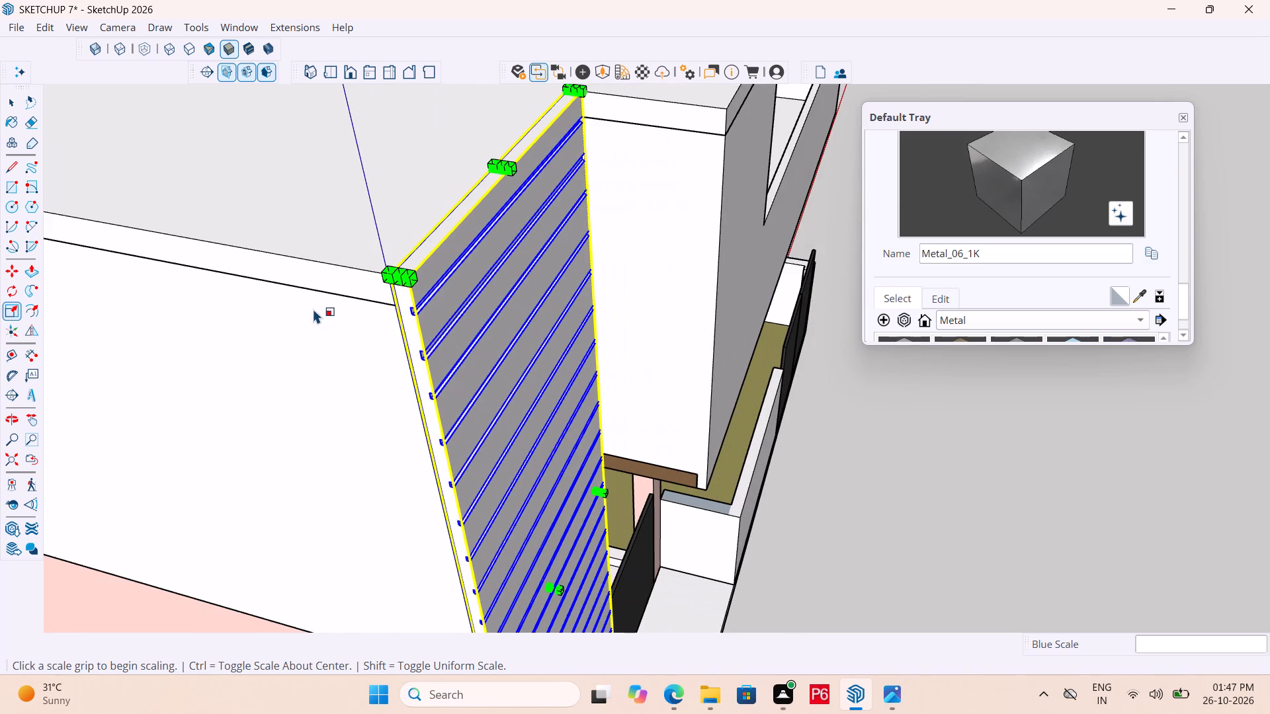
Save the model with the taller louvre panel and leave the Scale tool.
{"action": "key", "text": "ctrl+s"}
{"action": "scroll", "coordinate": [404, 292], "scroll_direction": "down", "scroll_amount": 1, "text": "ctrl"}
{"action": "key", "text": "ctrl+s"}
{"action": "key", "text": "ctrl+s"}
{"action": "key", "text": "ctrl+s"}
{"action": "key", "text": "ctrl+s"}
{"action": "key", "text": "ctrl+s"}
{"action": "scroll", "coordinate": [569, 213], "scroll_direction": "down", "scroll_amount": 4}
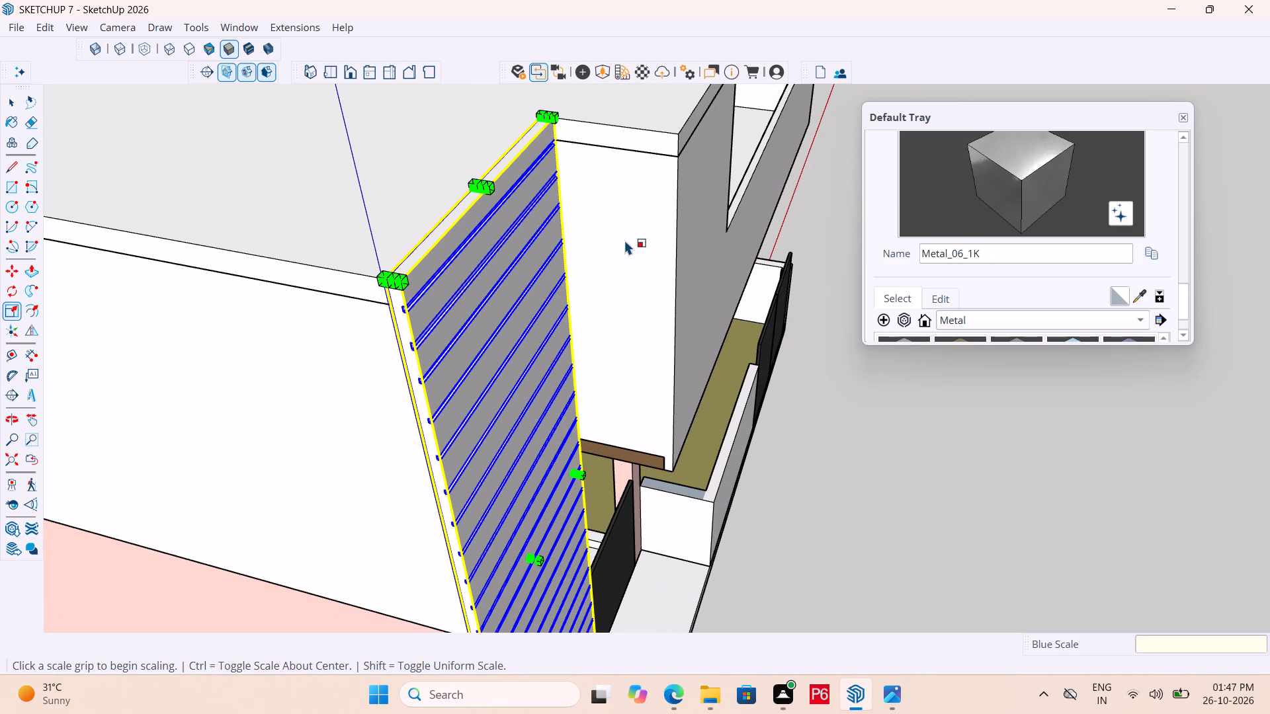
{"action": "scroll", "coordinate": [624, 240], "scroll_direction": "down", "scroll_amount": 2}
{"action": "scroll", "coordinate": [580, 317], "scroll_direction": "down", "scroll_amount": 6}
{"action": "middle_click_drag", "start_coordinate": [571, 341], "coordinate": [310, 327]}
{"action": "key", "text": "space"}
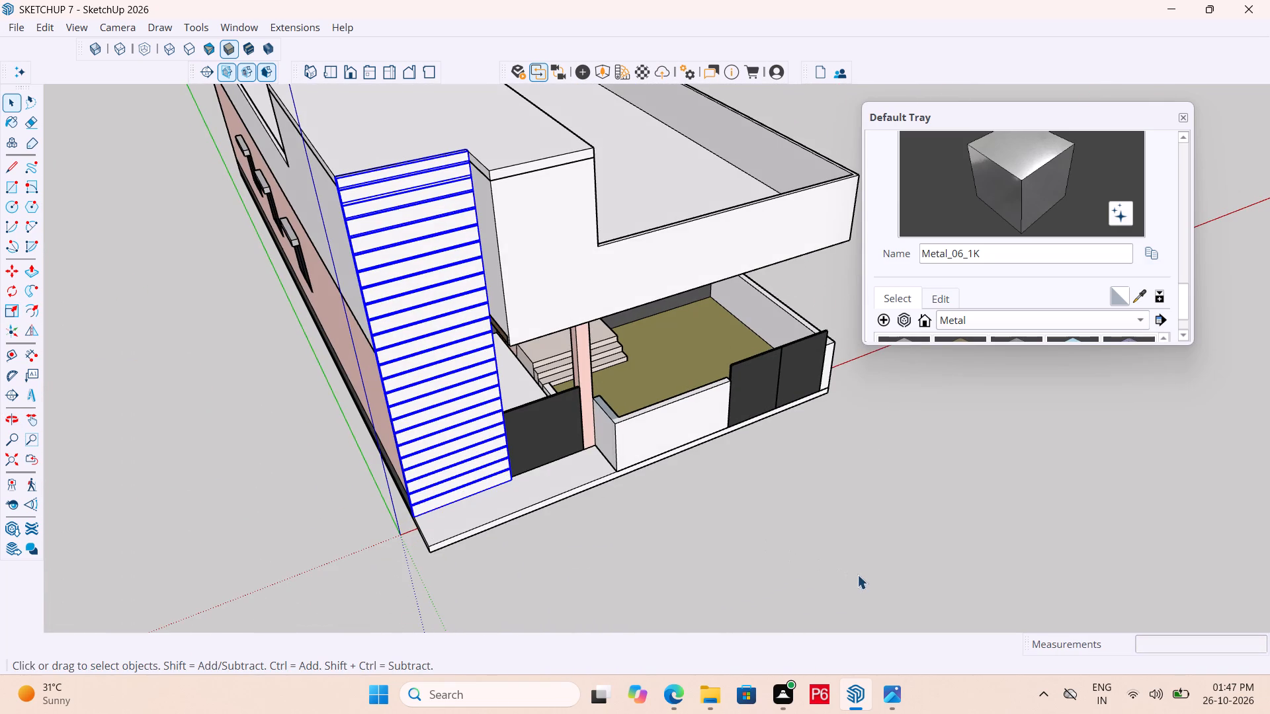
Paint the louvre panel on the front wall with the Wood_Veneer_15_1K material from the Wood collection.
{"action": "left_click_drag", "start_coordinate": [852, 511], "coordinate": [647, 414]}
{"action": "middle_click_drag", "start_coordinate": [480, 377], "coordinate": [582, 341]}
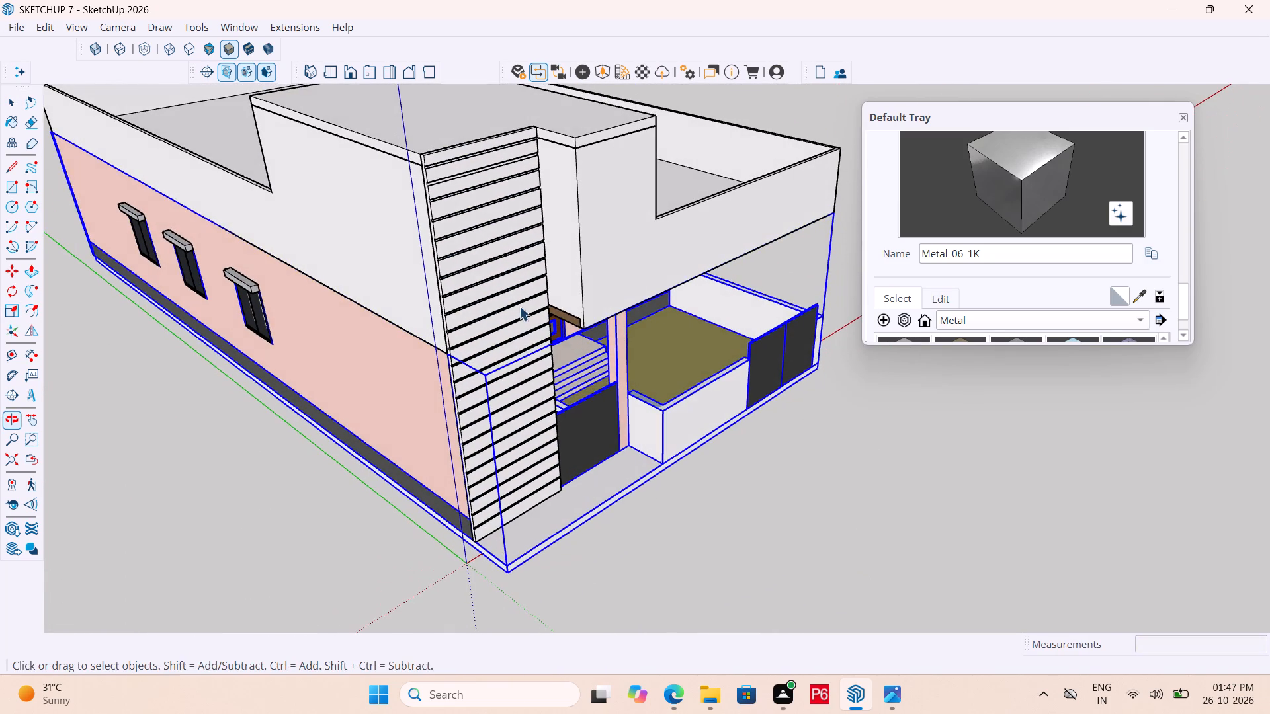
{"action": "left_click", "coordinate": [483, 269]}
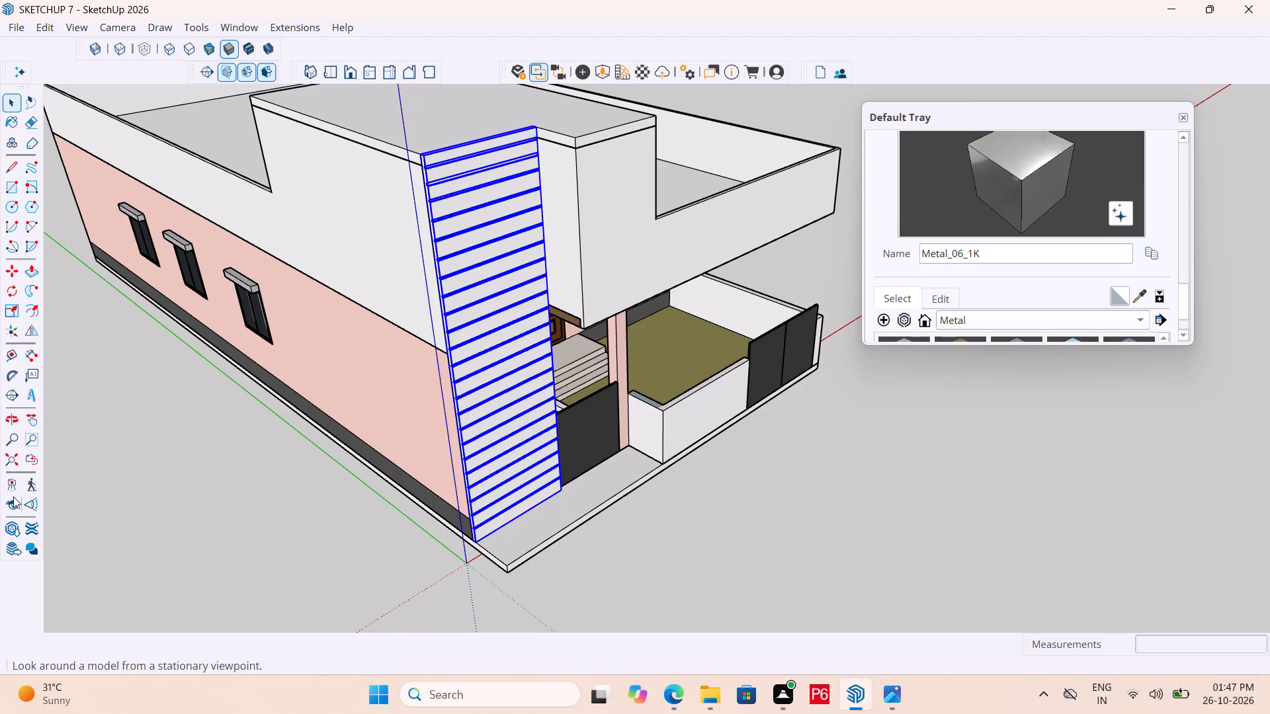
{"action": "scroll", "coordinate": [949, 311], "scroll_direction": "down", "scroll_amount": 4}
{"action": "left_click", "coordinate": [1003, 272]}
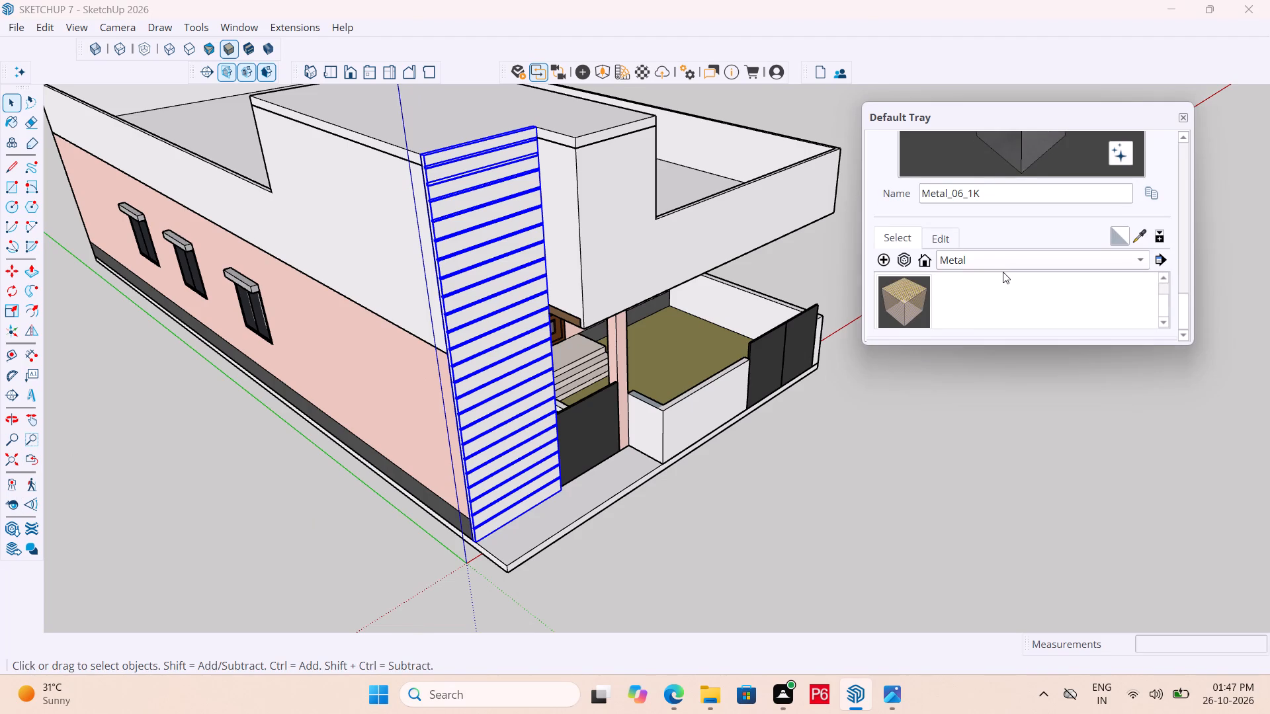
{"action": "left_click", "coordinate": [999, 267]}
{"action": "scroll", "coordinate": [994, 343], "scroll_direction": "down", "scroll_amount": 3}
{"action": "scroll", "coordinate": [991, 321], "scroll_direction": "up", "scroll_amount": 3}
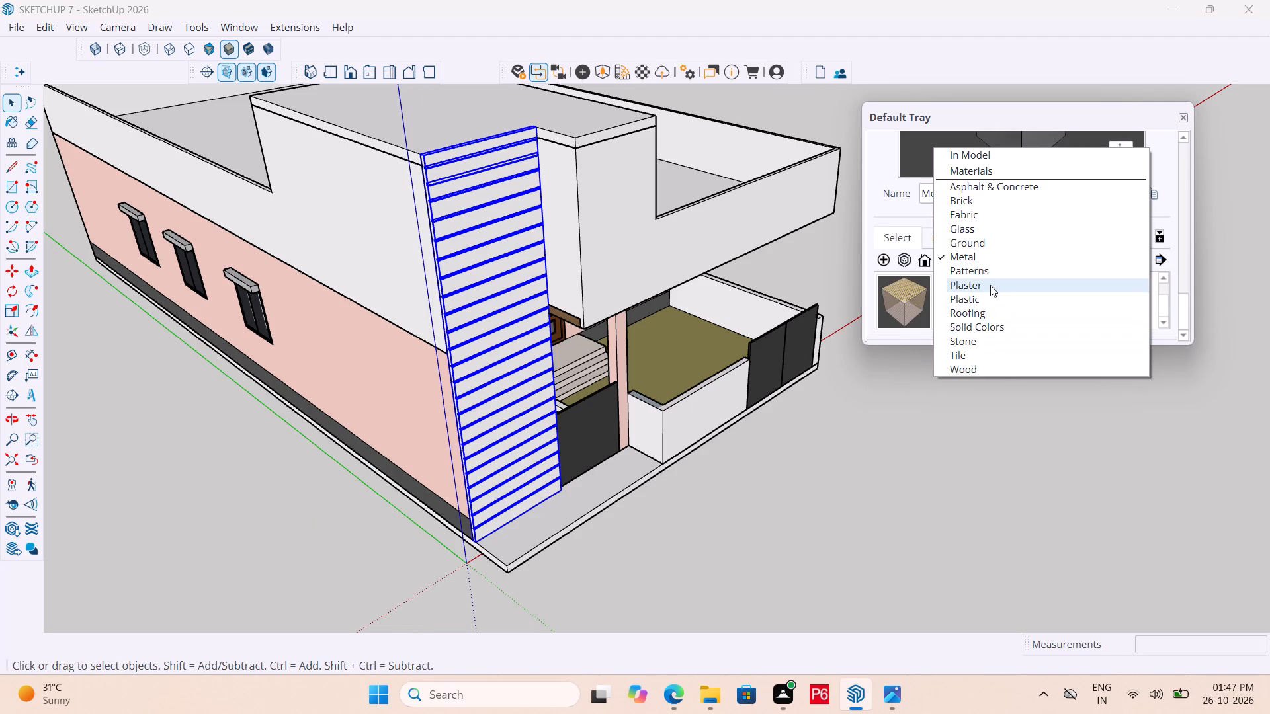
{"action": "left_click", "coordinate": [999, 364]}
{"action": "scroll", "coordinate": [974, 310], "scroll_direction": "down", "scroll_amount": 2}
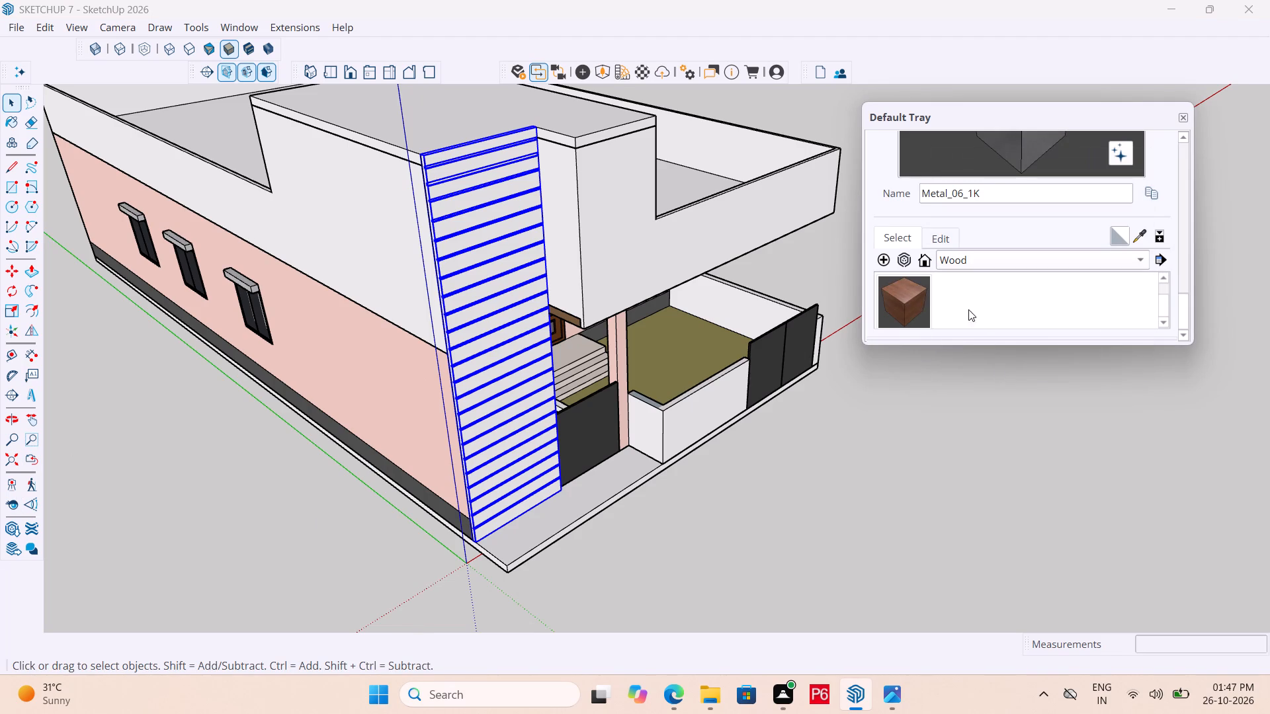
{"action": "left_click", "coordinate": [913, 305]}
{"action": "left_click", "coordinate": [515, 364]}
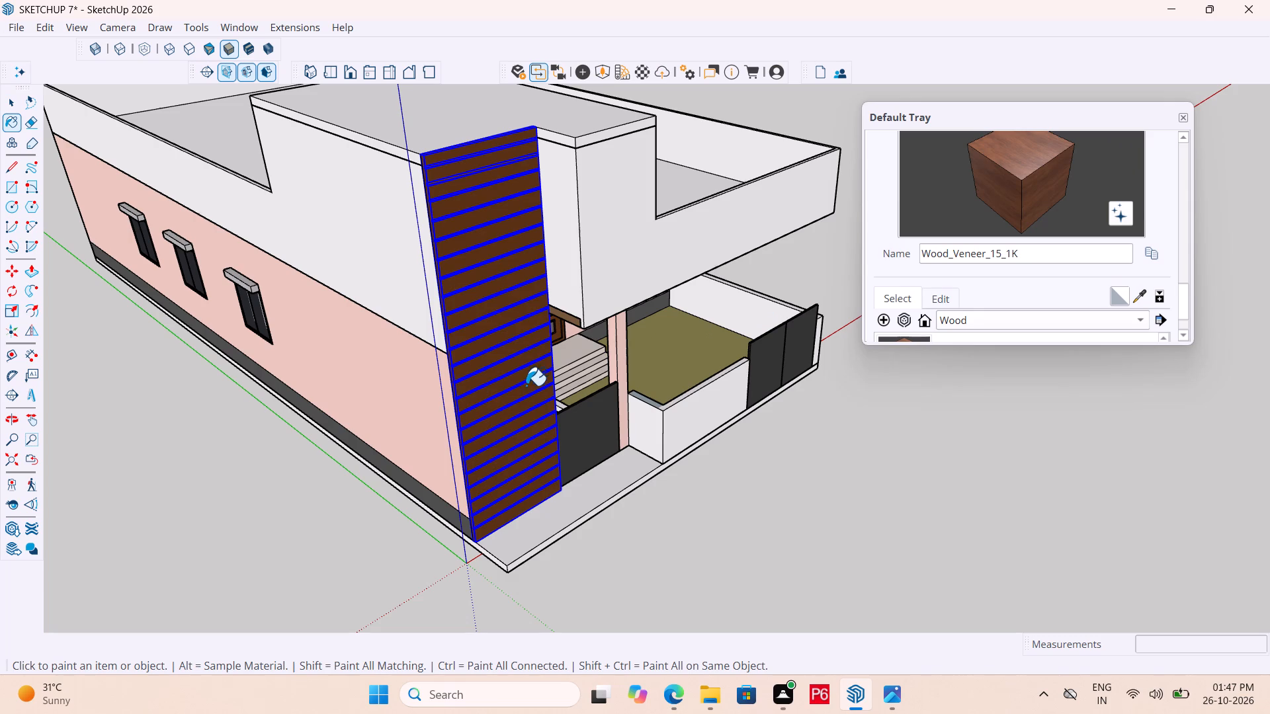
{"action": "key", "text": "space"}
{"action": "left_click", "coordinate": [802, 464]}
Save the model with the wood-finished louvre panel.
{"action": "middle_click_drag", "start_coordinate": [937, 461], "coordinate": [636, 447]}
{"action": "key", "text": "ctrl+s"}
{"action": "key", "text": "ctrl+s"}
{"action": "key", "text": "ctrl+s"}
{"action": "key", "text": "ctrl+s"}
{"action": "key", "text": "ctrl+s"}
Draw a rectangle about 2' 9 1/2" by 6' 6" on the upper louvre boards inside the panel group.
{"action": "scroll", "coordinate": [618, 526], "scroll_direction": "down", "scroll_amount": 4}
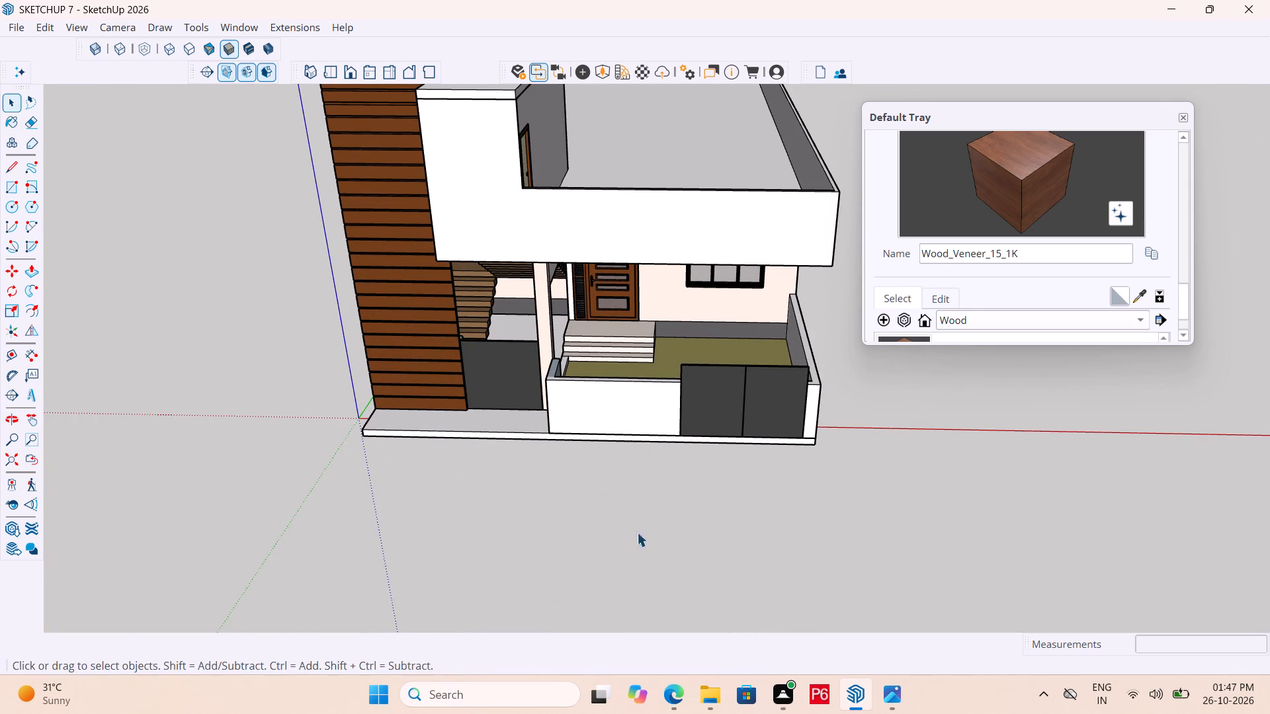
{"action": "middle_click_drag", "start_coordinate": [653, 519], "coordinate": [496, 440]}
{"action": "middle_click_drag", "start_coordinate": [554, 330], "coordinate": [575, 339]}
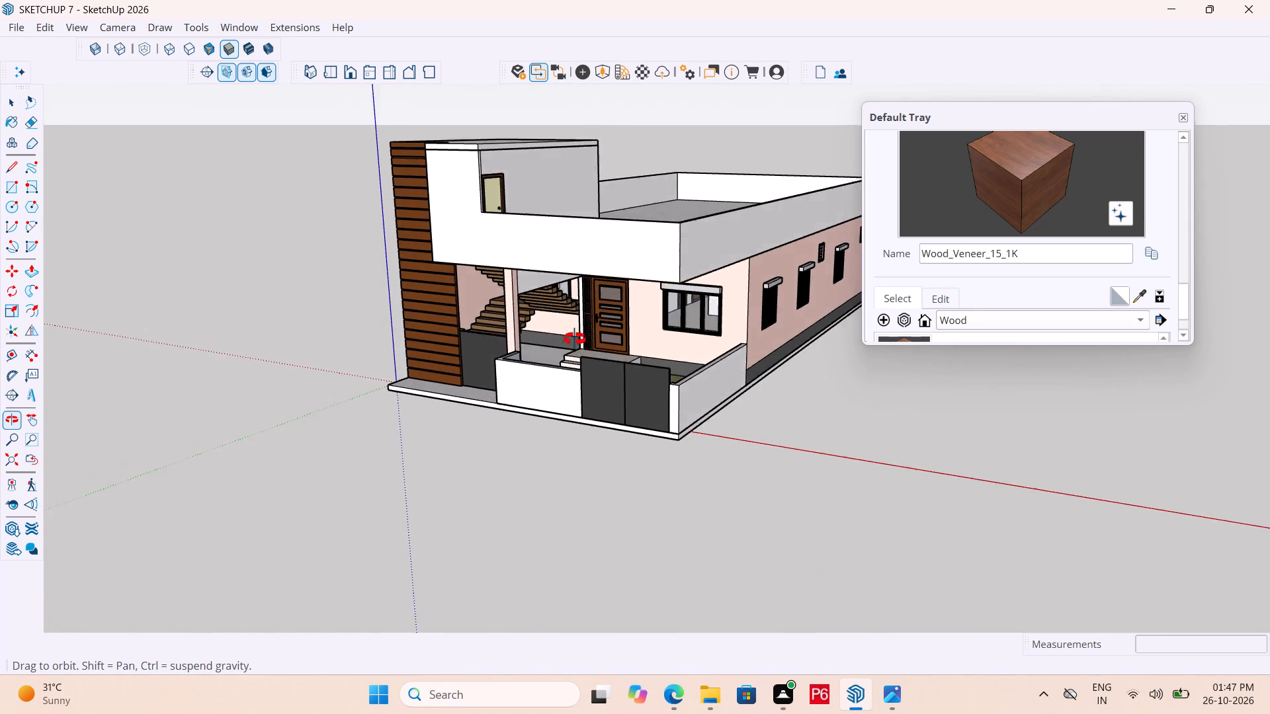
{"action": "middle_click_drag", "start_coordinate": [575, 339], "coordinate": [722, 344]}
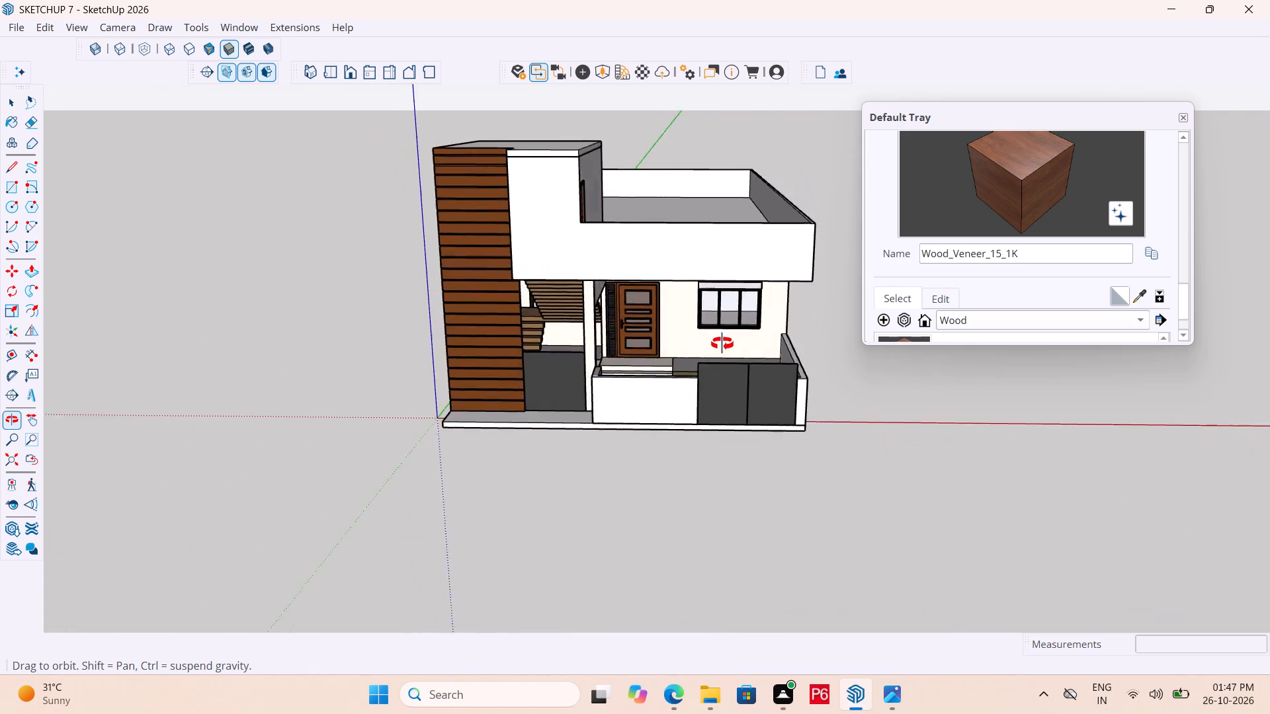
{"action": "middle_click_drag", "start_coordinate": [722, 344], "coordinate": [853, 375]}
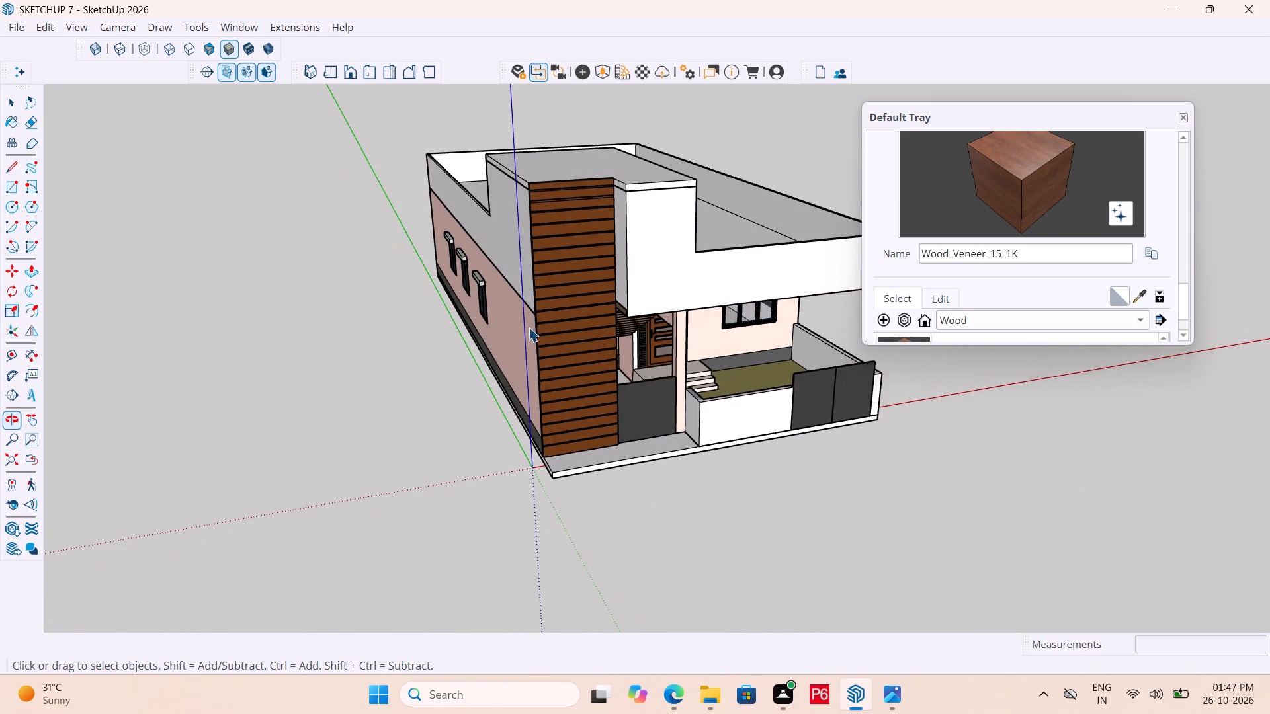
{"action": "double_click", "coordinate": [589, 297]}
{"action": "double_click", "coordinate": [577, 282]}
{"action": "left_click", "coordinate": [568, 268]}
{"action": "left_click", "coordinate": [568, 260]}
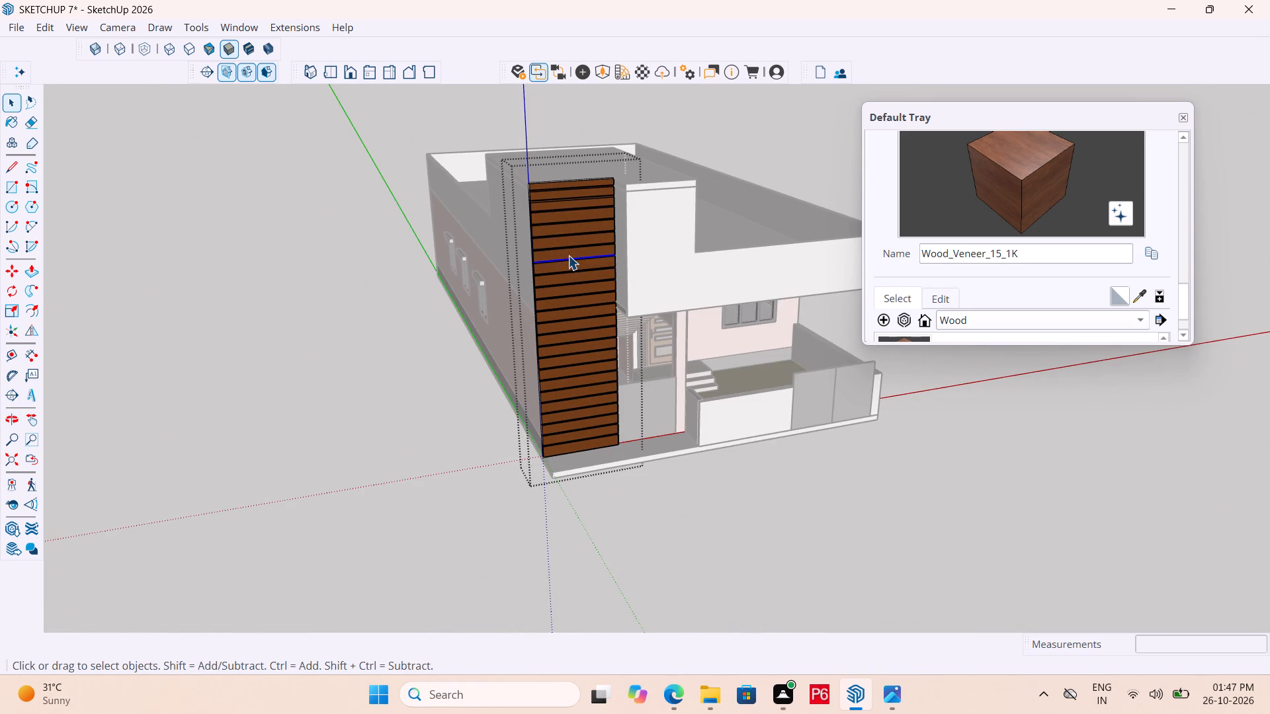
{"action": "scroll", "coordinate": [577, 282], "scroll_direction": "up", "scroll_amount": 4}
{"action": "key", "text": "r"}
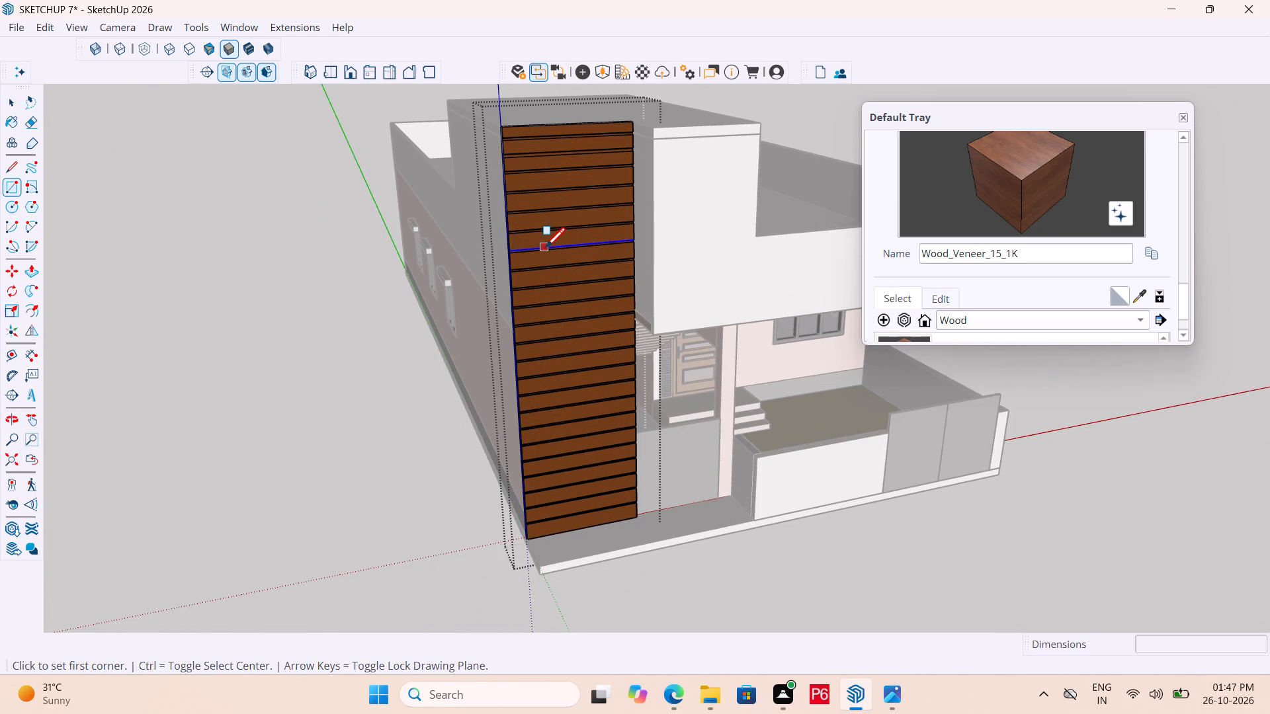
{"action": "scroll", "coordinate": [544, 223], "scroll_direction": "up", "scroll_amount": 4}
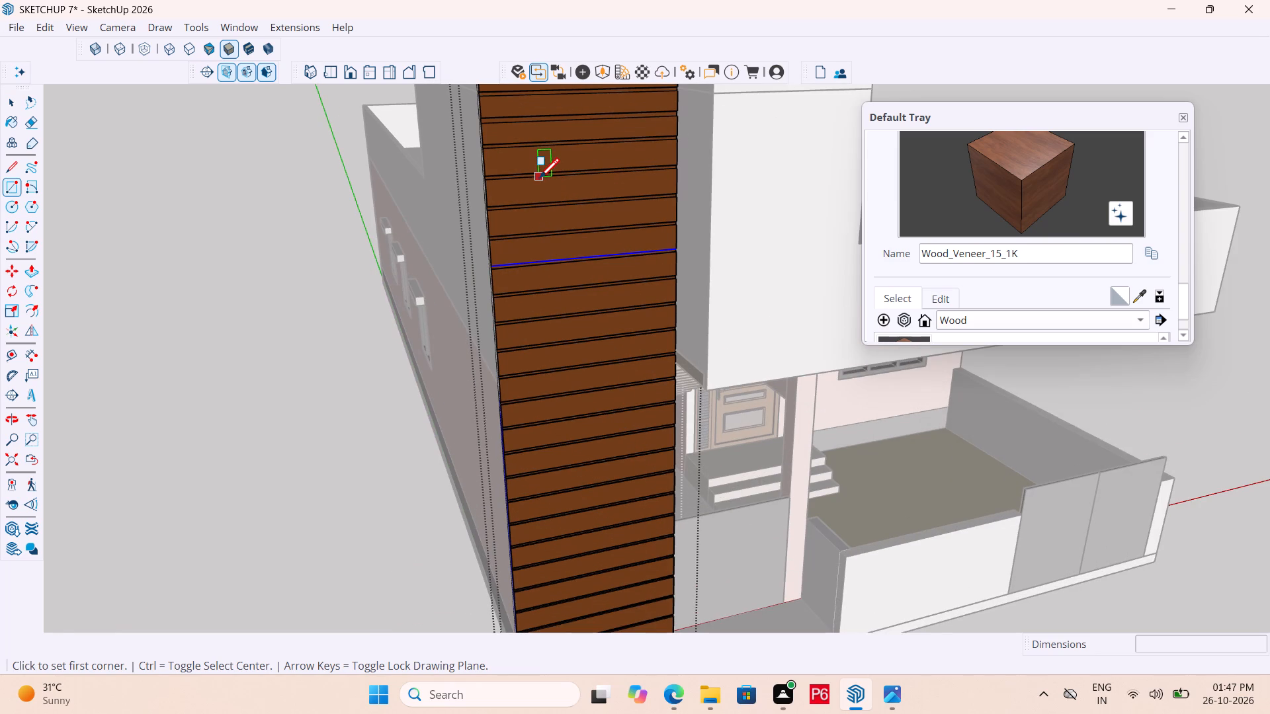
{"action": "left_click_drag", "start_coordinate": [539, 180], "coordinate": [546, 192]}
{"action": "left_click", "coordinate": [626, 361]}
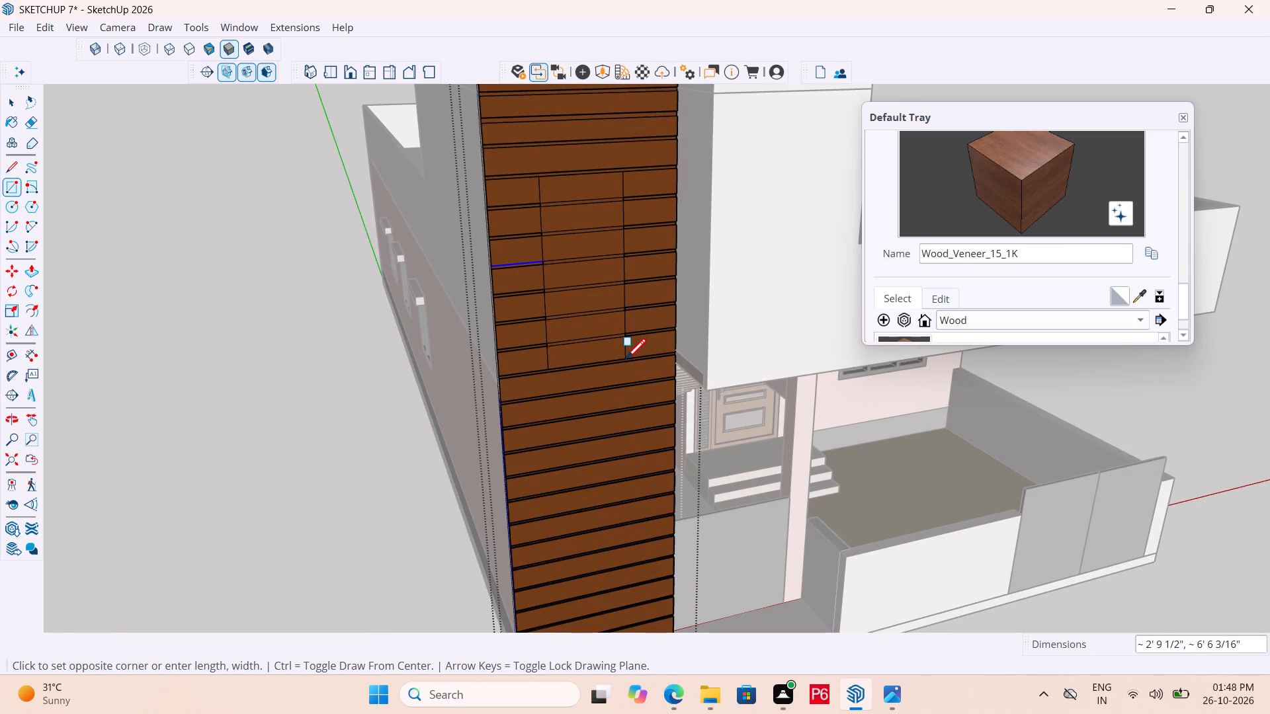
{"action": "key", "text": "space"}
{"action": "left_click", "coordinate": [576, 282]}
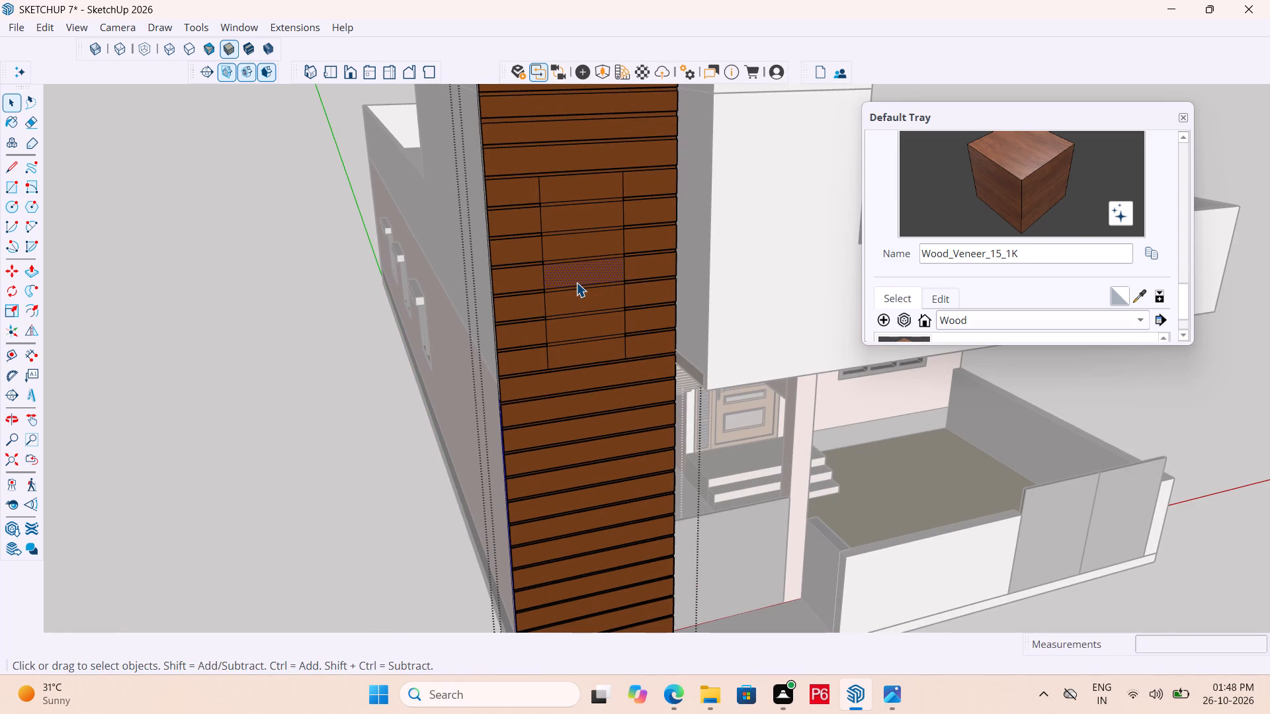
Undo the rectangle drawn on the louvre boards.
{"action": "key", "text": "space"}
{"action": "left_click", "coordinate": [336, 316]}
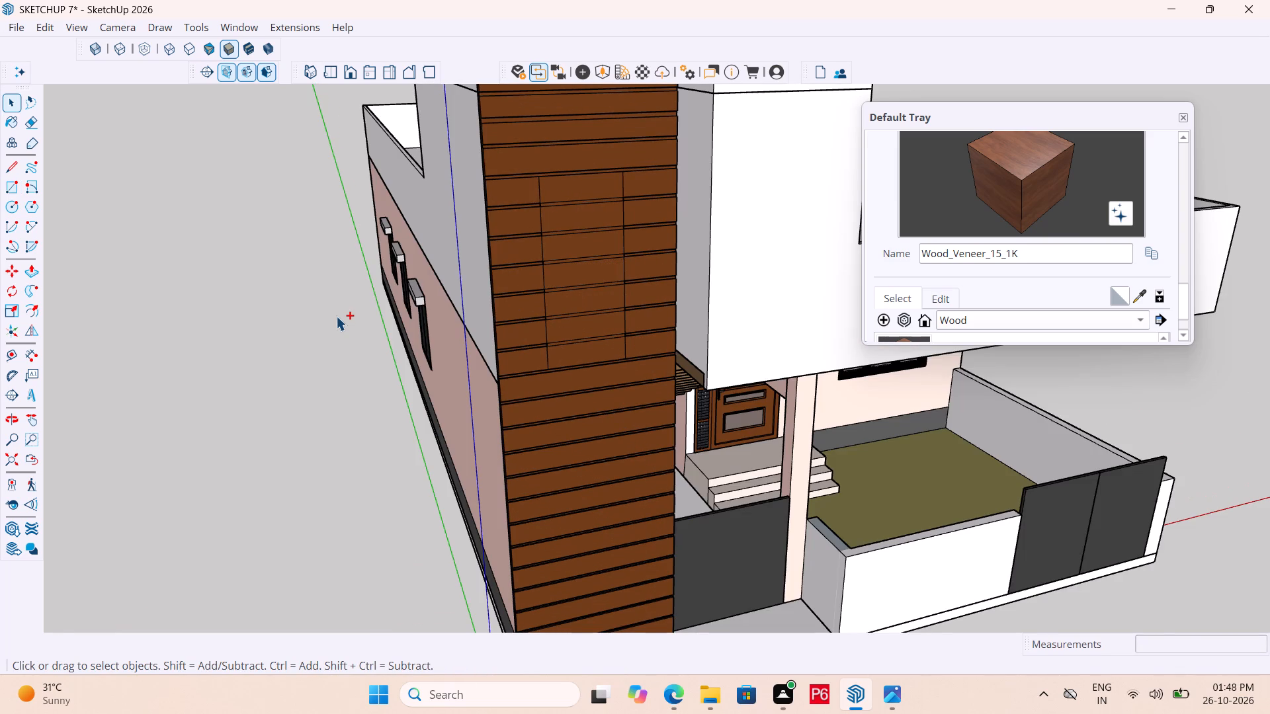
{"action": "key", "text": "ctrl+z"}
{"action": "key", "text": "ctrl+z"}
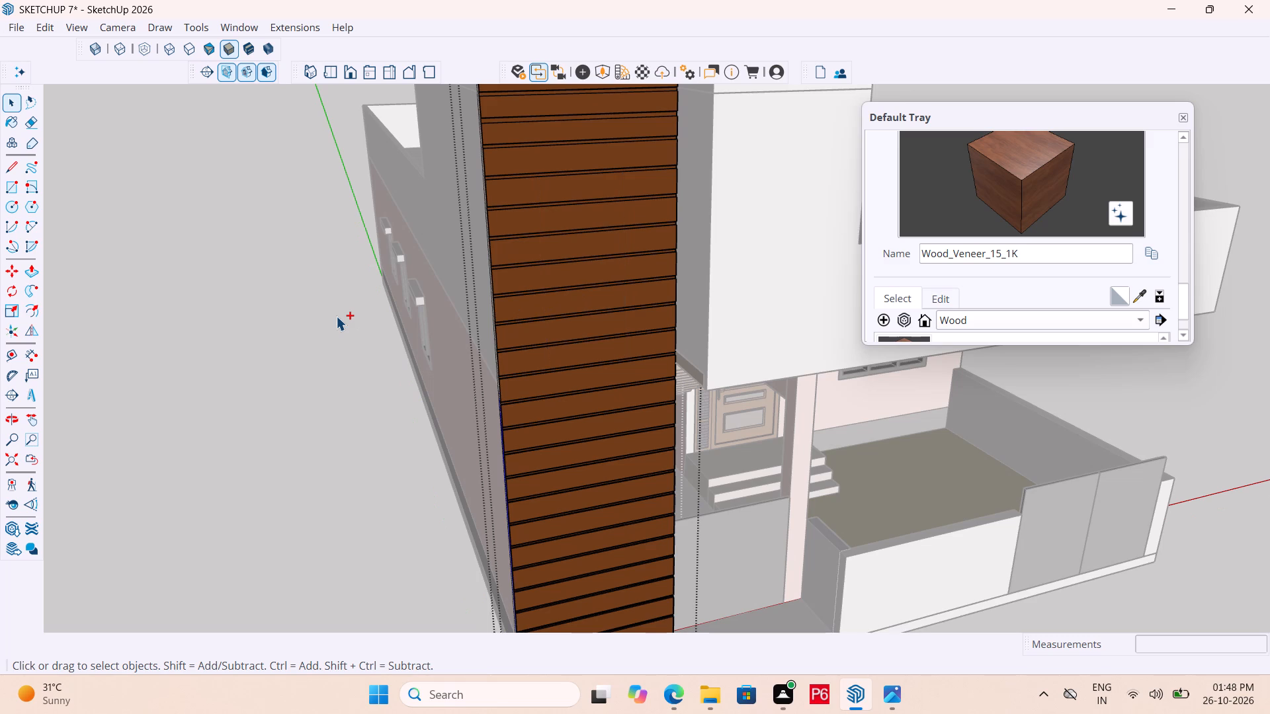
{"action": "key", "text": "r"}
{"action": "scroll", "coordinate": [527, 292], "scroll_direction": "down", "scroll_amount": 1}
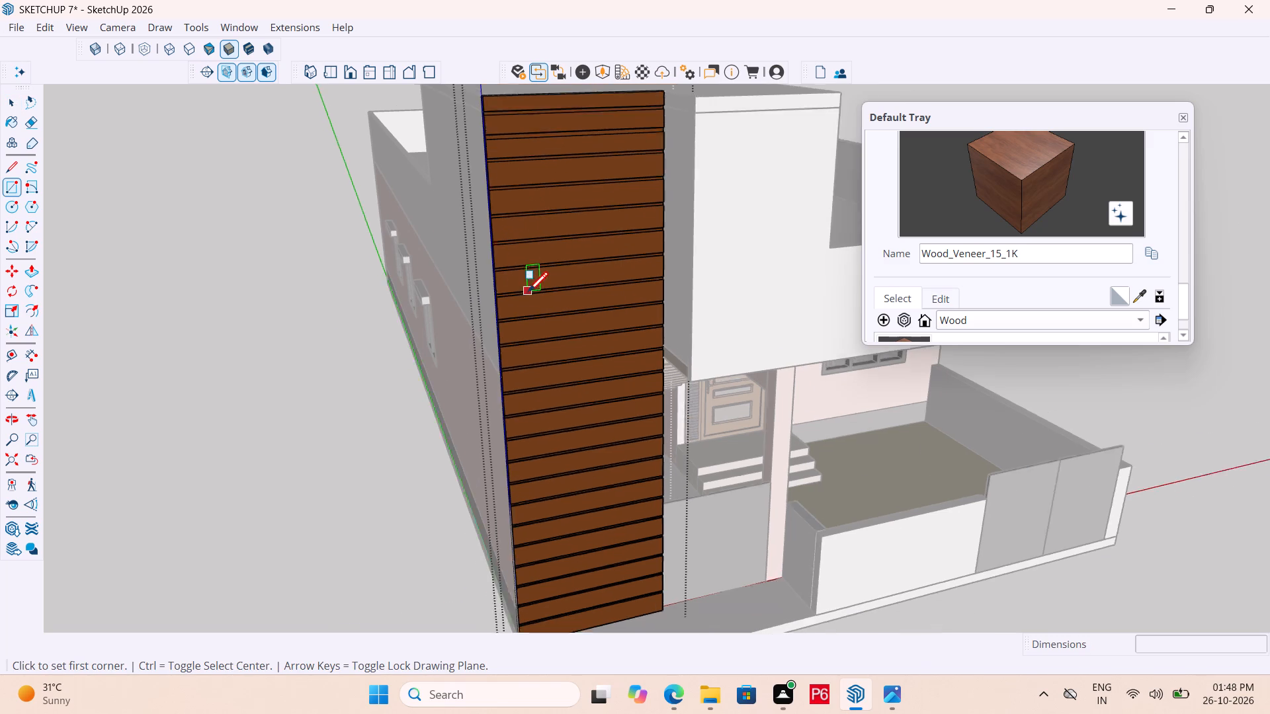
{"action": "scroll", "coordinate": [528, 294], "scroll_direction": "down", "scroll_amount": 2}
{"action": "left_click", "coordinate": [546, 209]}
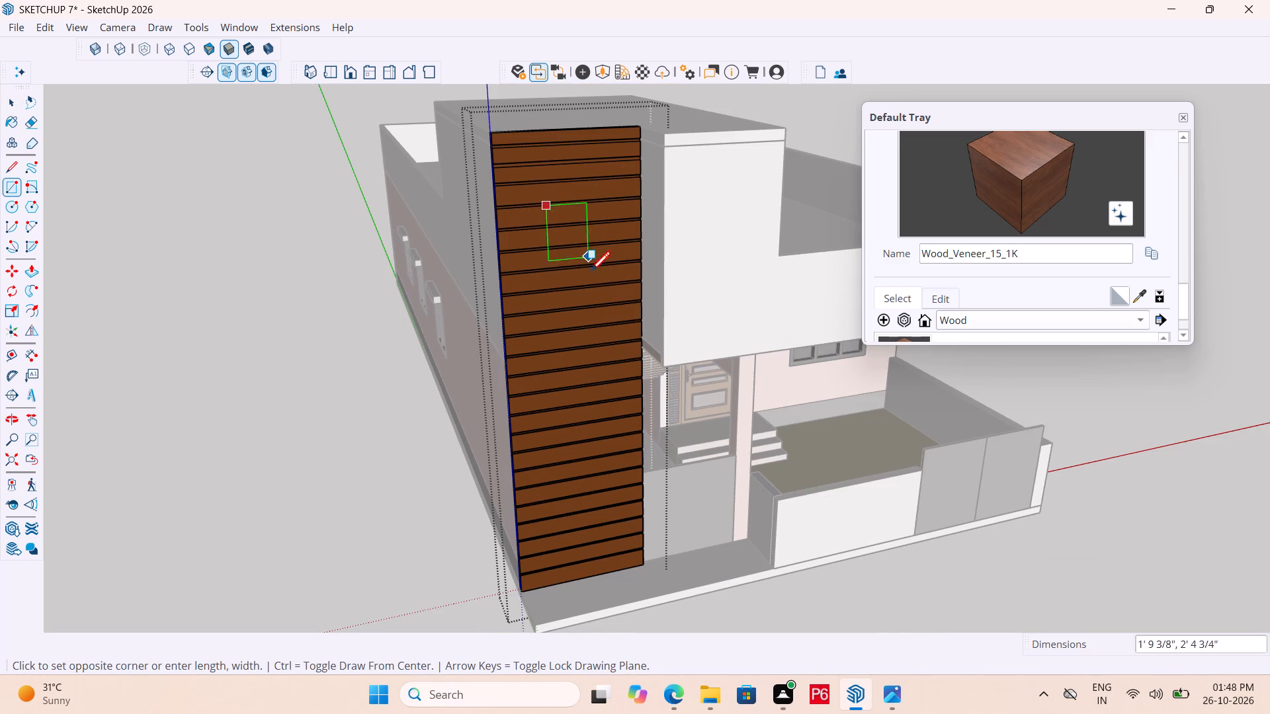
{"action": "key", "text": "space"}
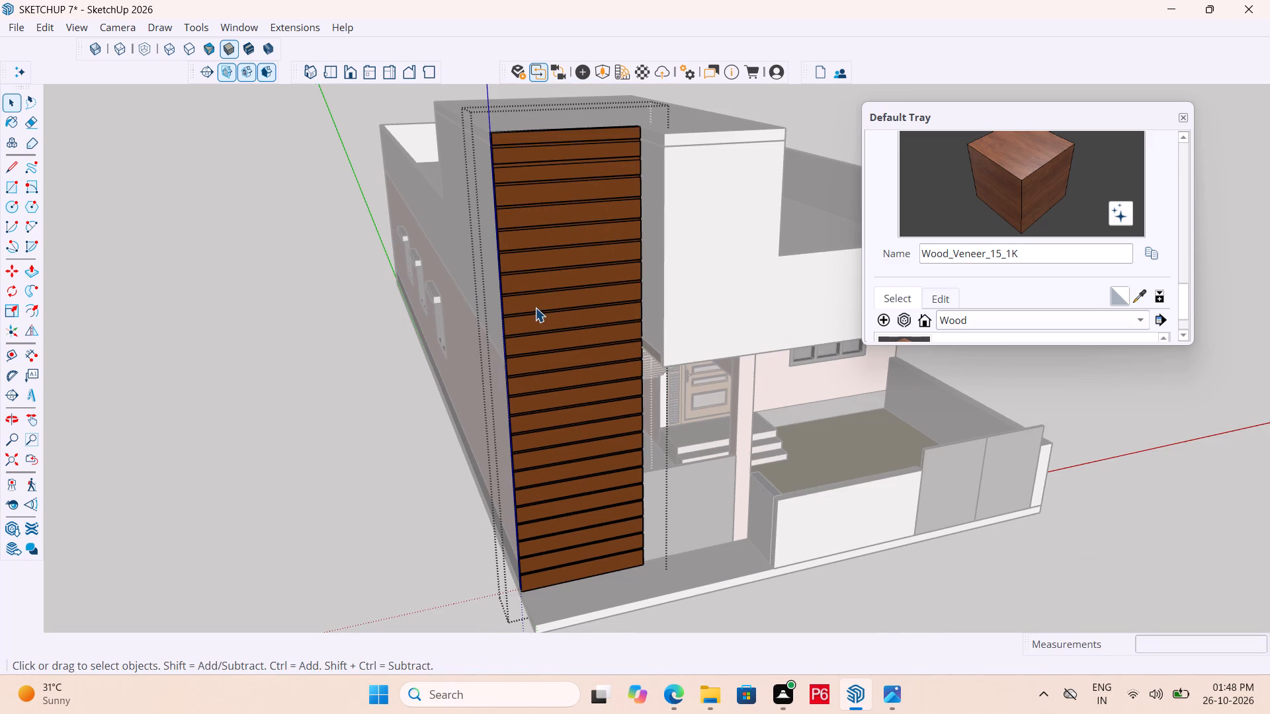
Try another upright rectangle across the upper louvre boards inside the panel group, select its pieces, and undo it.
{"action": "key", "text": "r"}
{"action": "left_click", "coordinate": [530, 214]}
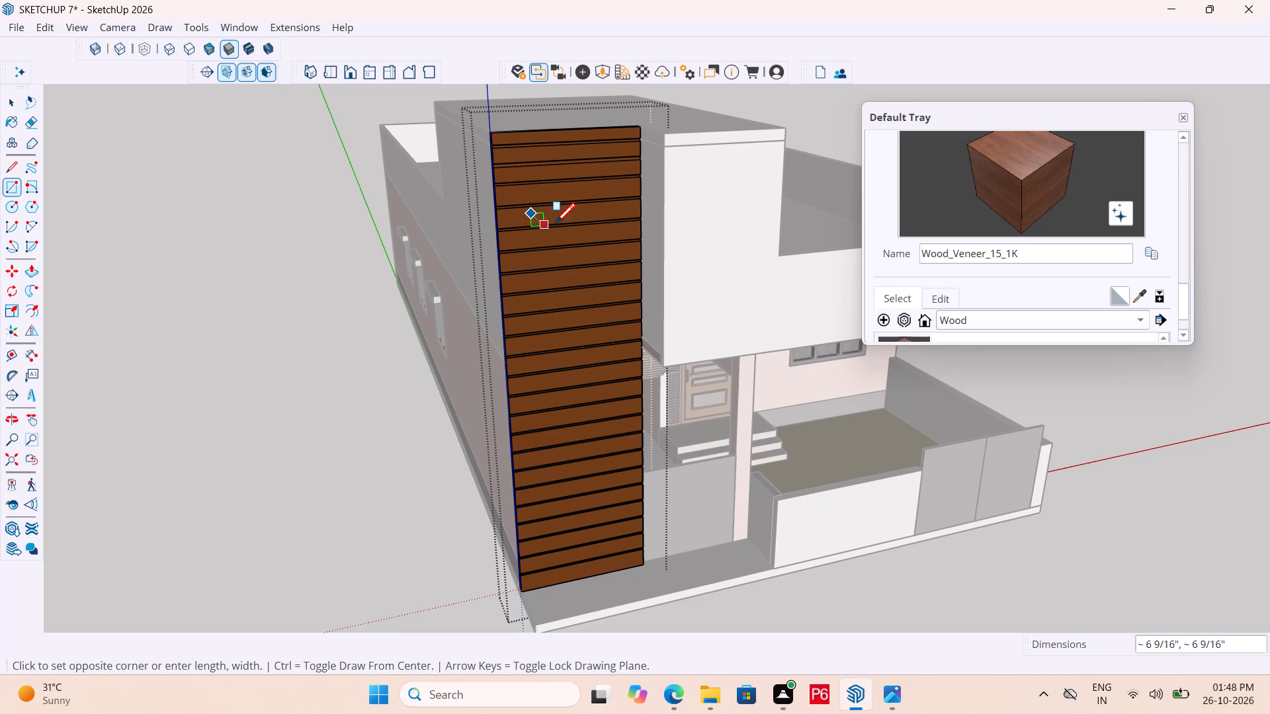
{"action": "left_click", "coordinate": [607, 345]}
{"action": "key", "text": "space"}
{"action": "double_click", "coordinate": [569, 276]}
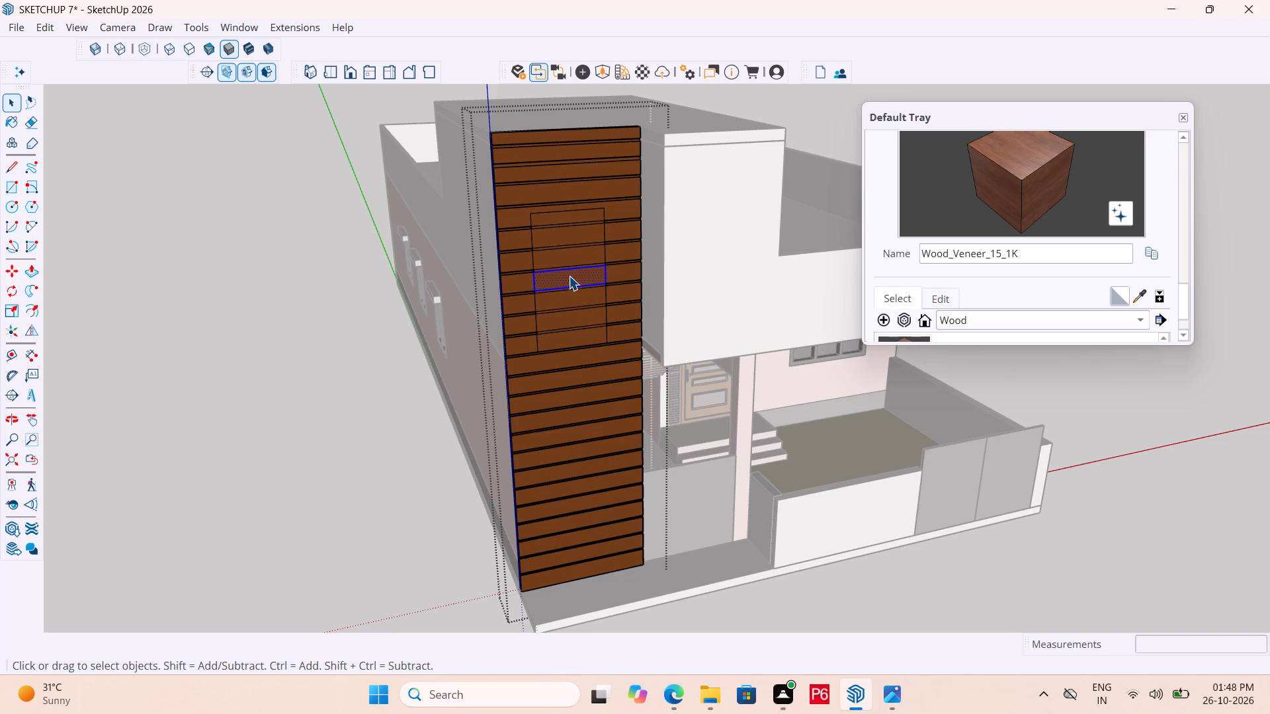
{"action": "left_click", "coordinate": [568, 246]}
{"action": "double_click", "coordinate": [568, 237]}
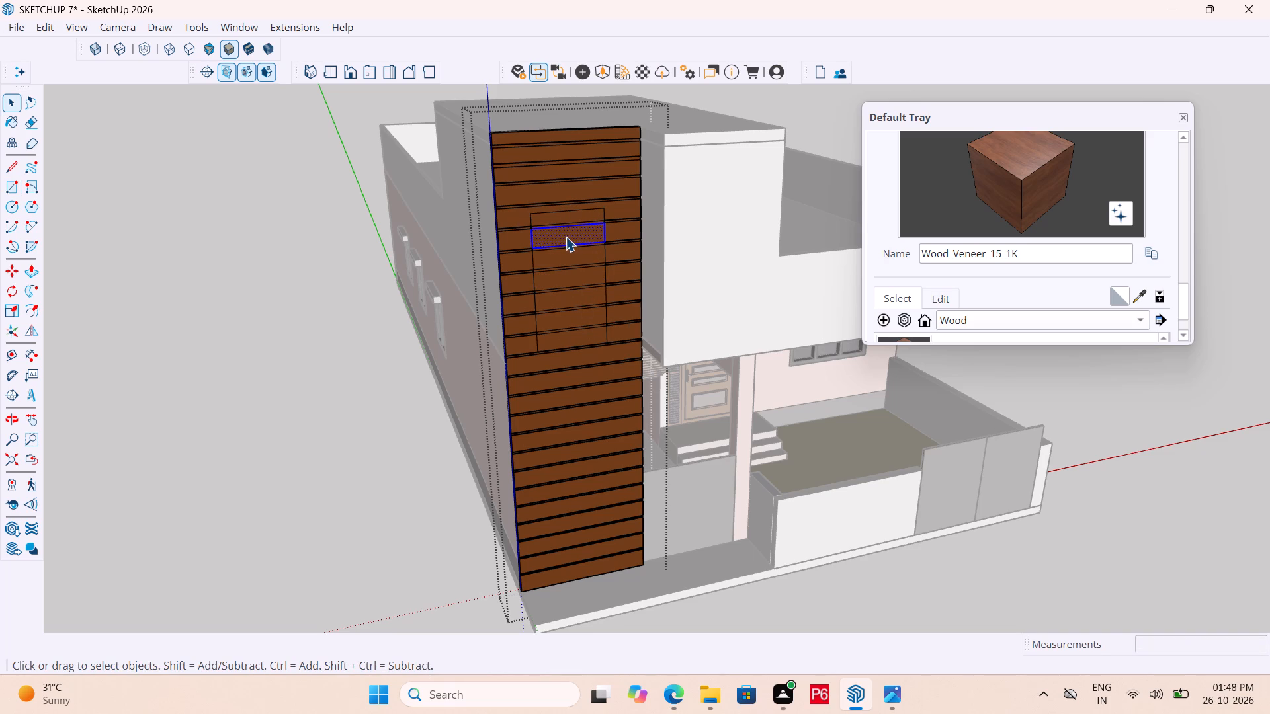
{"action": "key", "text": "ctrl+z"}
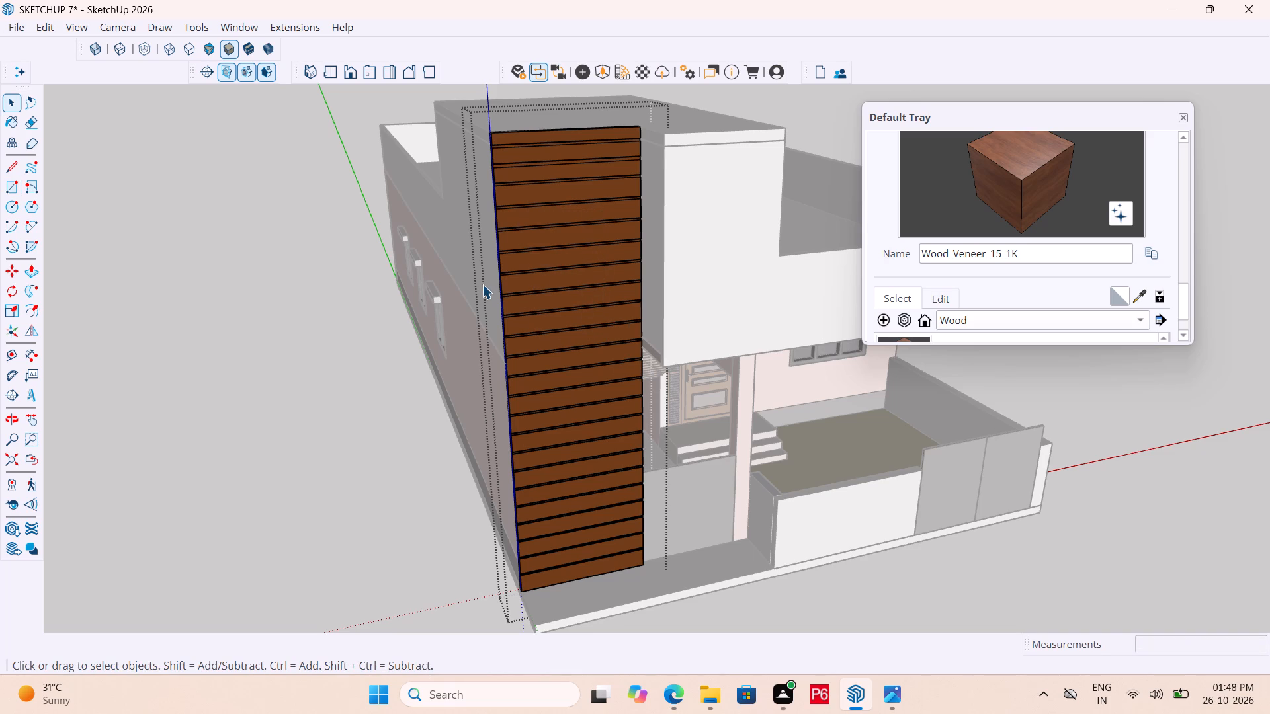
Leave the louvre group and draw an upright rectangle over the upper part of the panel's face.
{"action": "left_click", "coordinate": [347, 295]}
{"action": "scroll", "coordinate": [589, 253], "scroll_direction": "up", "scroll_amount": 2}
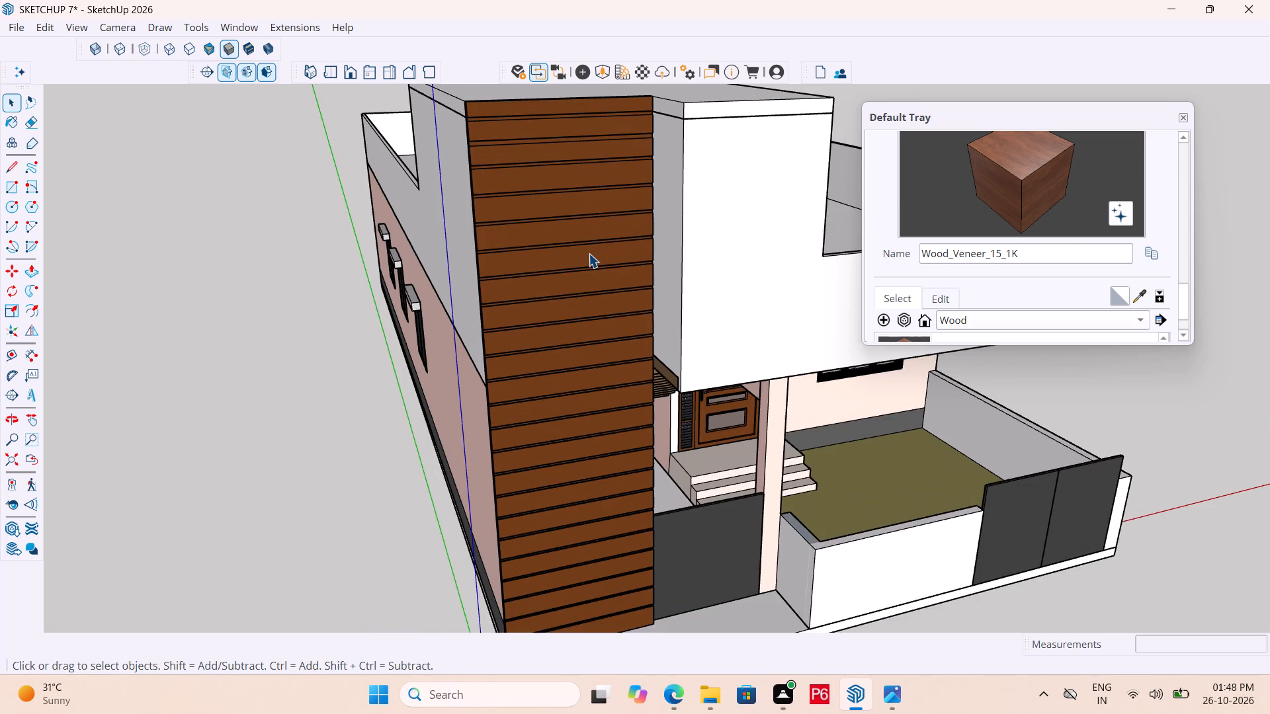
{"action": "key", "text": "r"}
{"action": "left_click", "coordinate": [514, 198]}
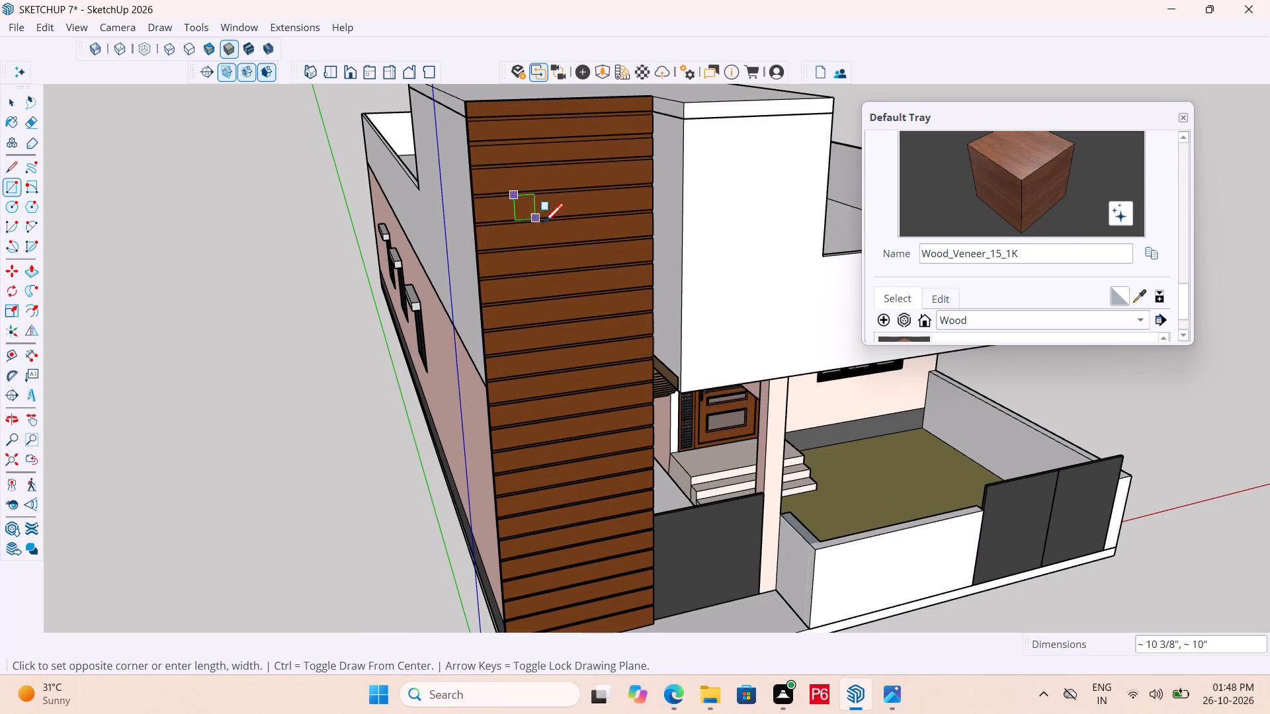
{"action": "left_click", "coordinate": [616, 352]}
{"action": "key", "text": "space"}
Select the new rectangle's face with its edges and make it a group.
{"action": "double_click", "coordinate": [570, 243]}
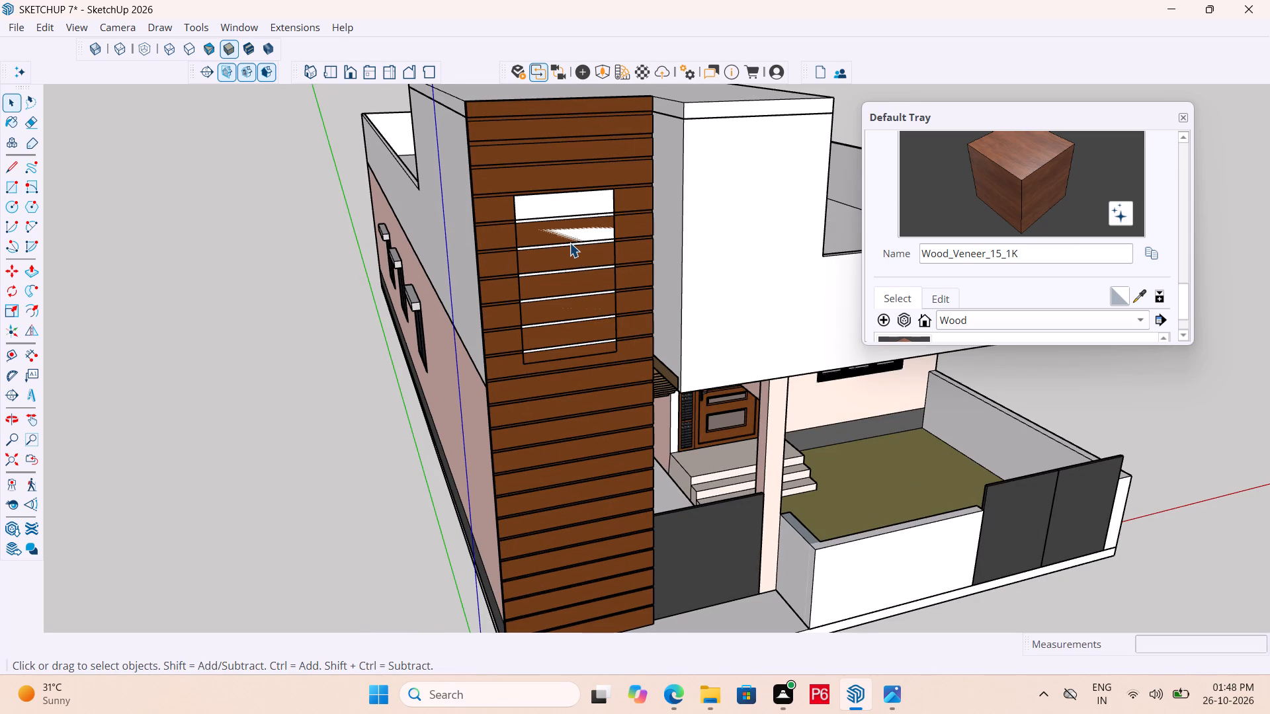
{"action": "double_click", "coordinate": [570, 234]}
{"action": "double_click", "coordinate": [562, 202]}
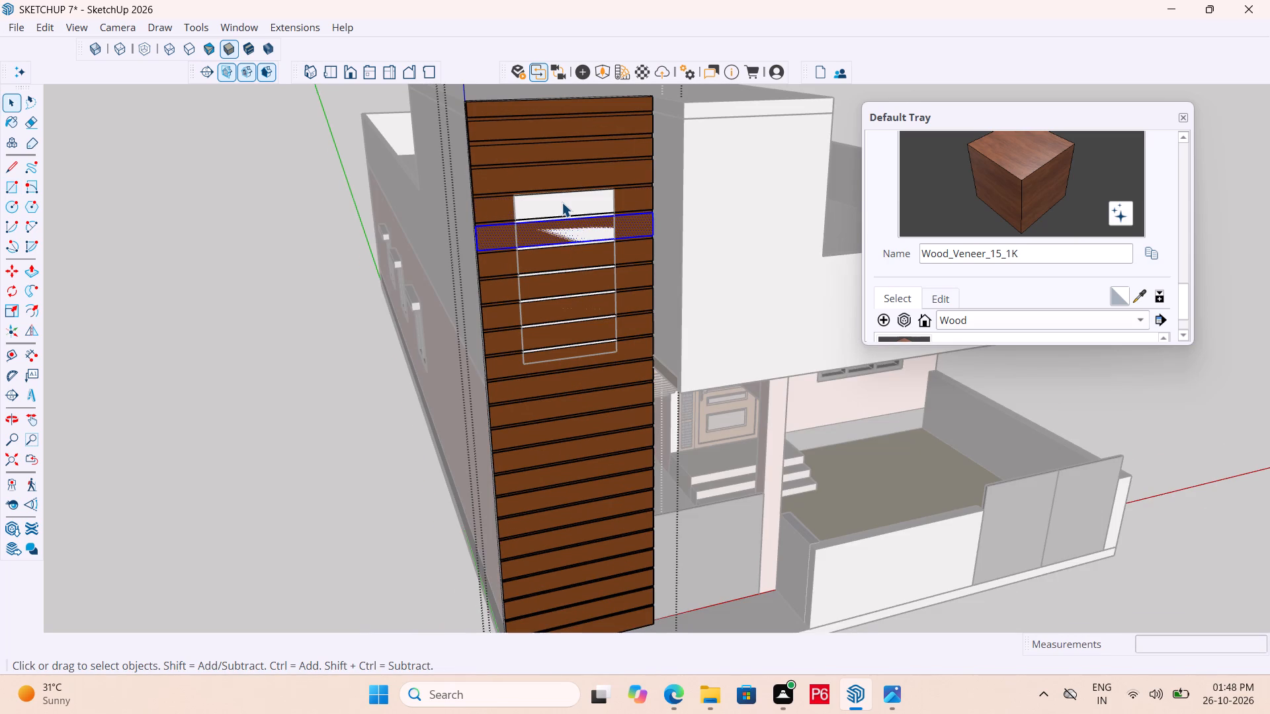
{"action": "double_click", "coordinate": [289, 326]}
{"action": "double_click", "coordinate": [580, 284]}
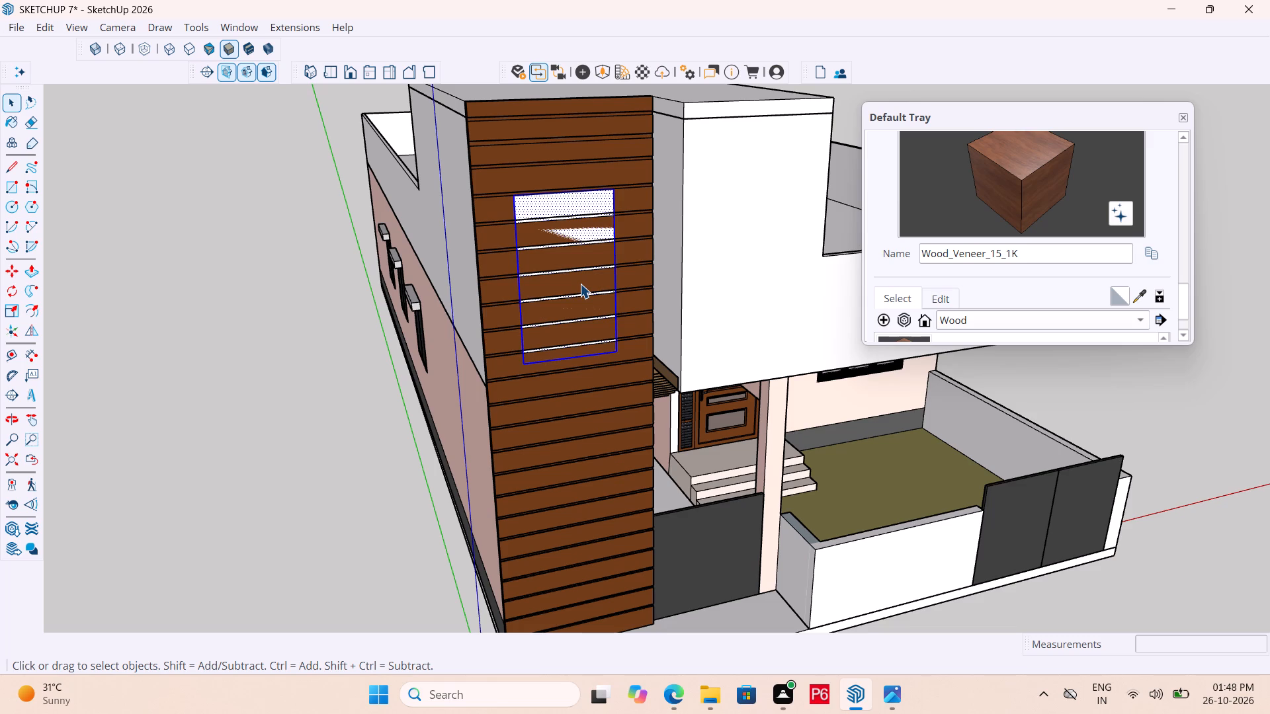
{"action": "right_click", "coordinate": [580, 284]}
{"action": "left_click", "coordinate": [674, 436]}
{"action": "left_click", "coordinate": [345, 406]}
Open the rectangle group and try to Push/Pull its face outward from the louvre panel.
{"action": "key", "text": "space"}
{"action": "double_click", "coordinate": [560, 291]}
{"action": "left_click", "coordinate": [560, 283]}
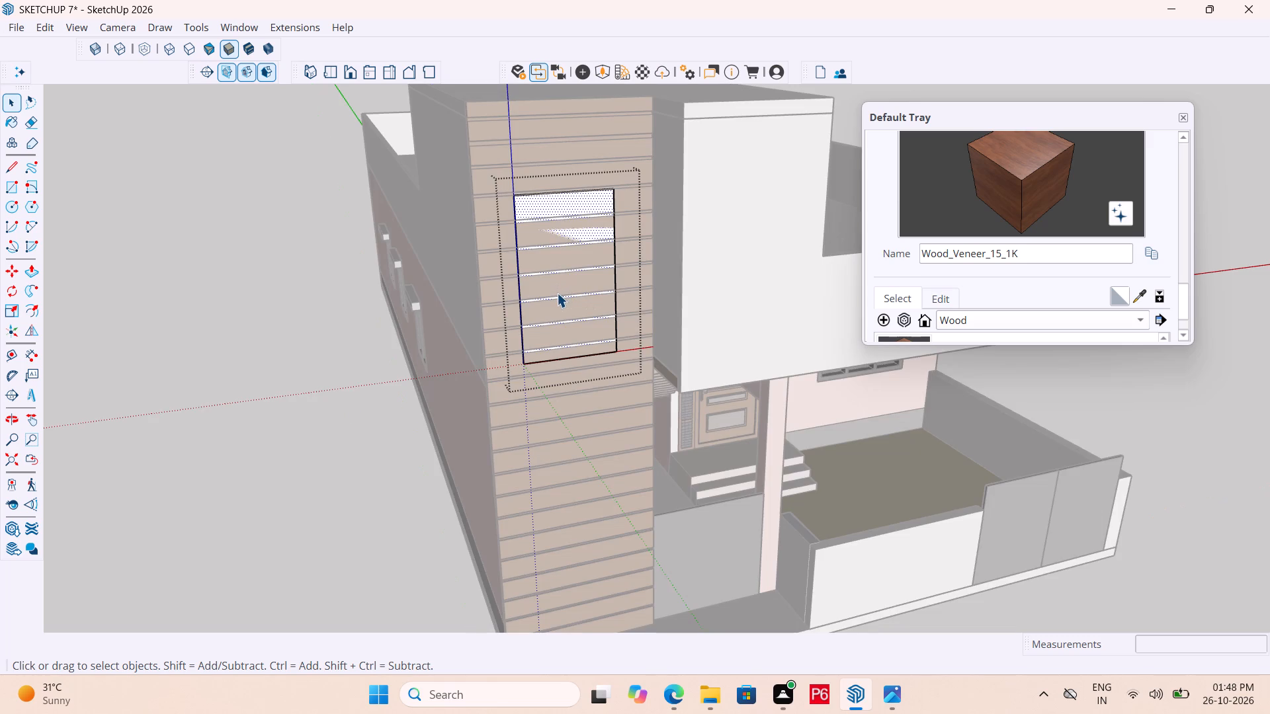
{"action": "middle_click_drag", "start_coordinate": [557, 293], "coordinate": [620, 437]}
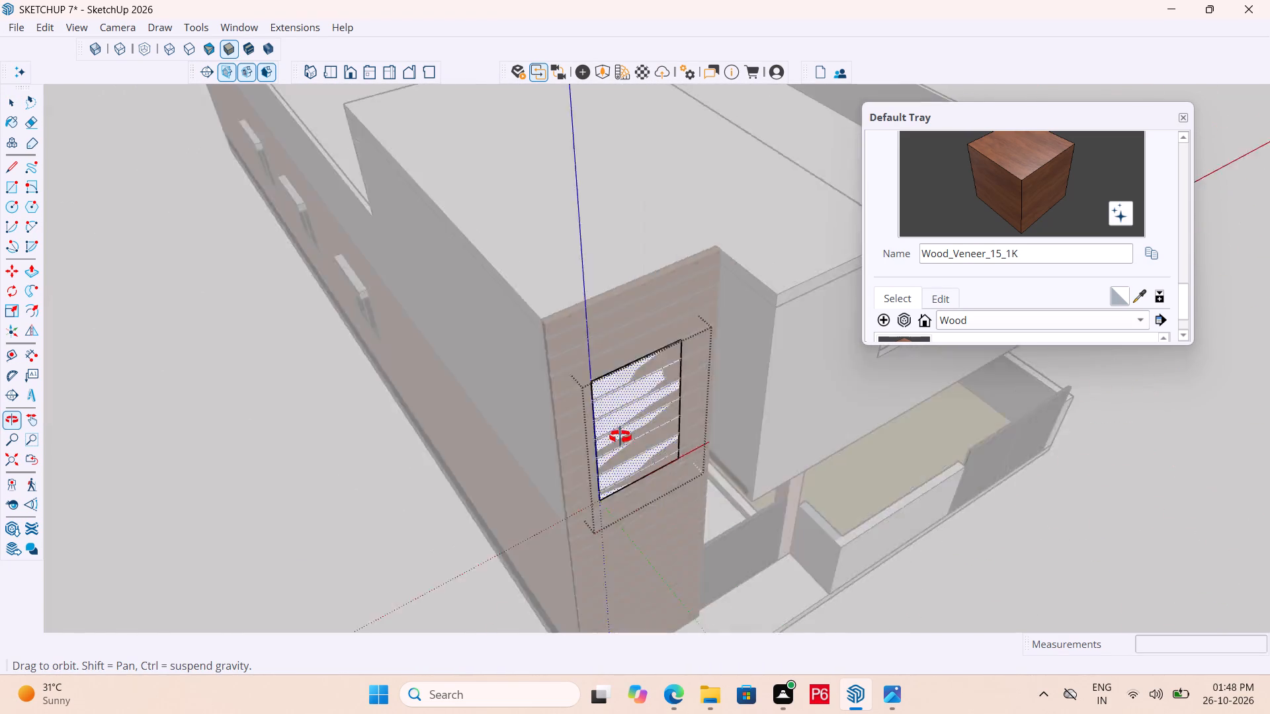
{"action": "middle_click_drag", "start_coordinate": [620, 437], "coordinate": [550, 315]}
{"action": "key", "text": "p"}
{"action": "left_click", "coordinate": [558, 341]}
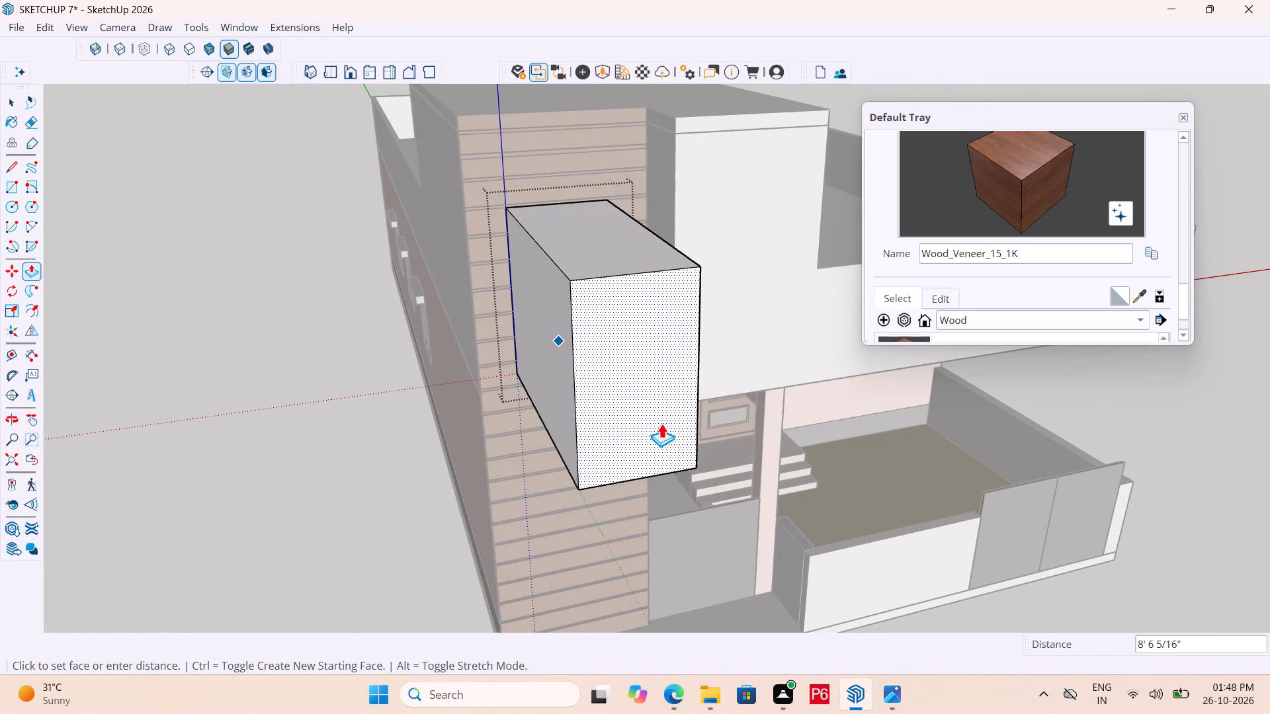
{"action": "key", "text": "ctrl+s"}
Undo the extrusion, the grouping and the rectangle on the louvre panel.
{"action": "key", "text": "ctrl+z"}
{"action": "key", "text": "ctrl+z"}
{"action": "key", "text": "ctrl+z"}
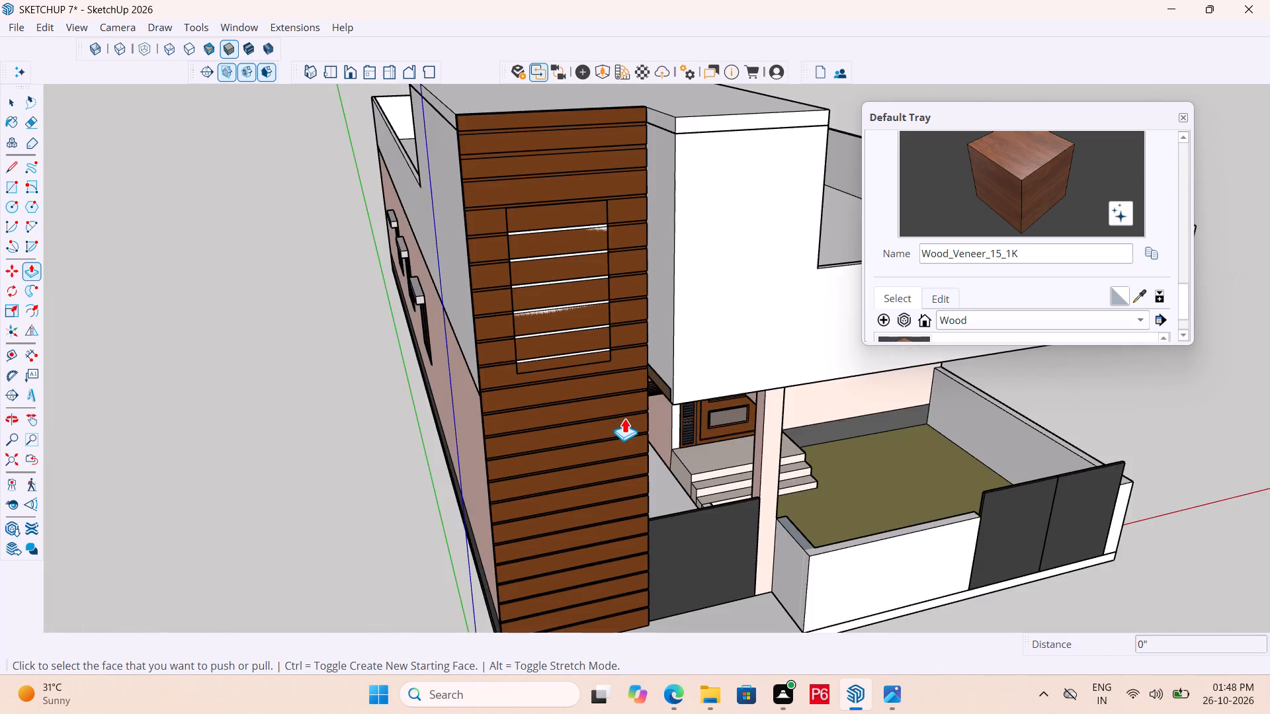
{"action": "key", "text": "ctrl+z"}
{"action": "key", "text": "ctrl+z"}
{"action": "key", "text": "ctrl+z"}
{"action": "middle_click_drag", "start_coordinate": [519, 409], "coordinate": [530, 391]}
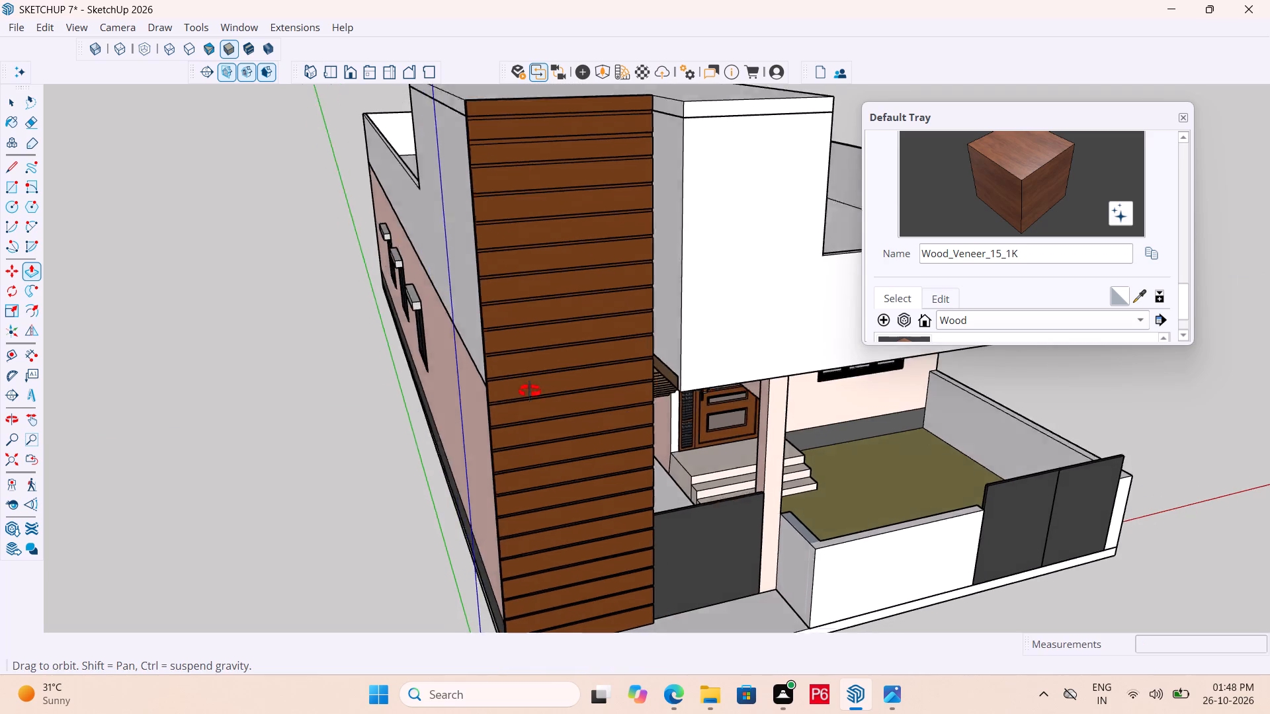
Examine the house from the louvre panel's corner around the front and side elevations to the entrance porch.
{"action": "middle_click_drag", "start_coordinate": [530, 391], "coordinate": [577, 422]}
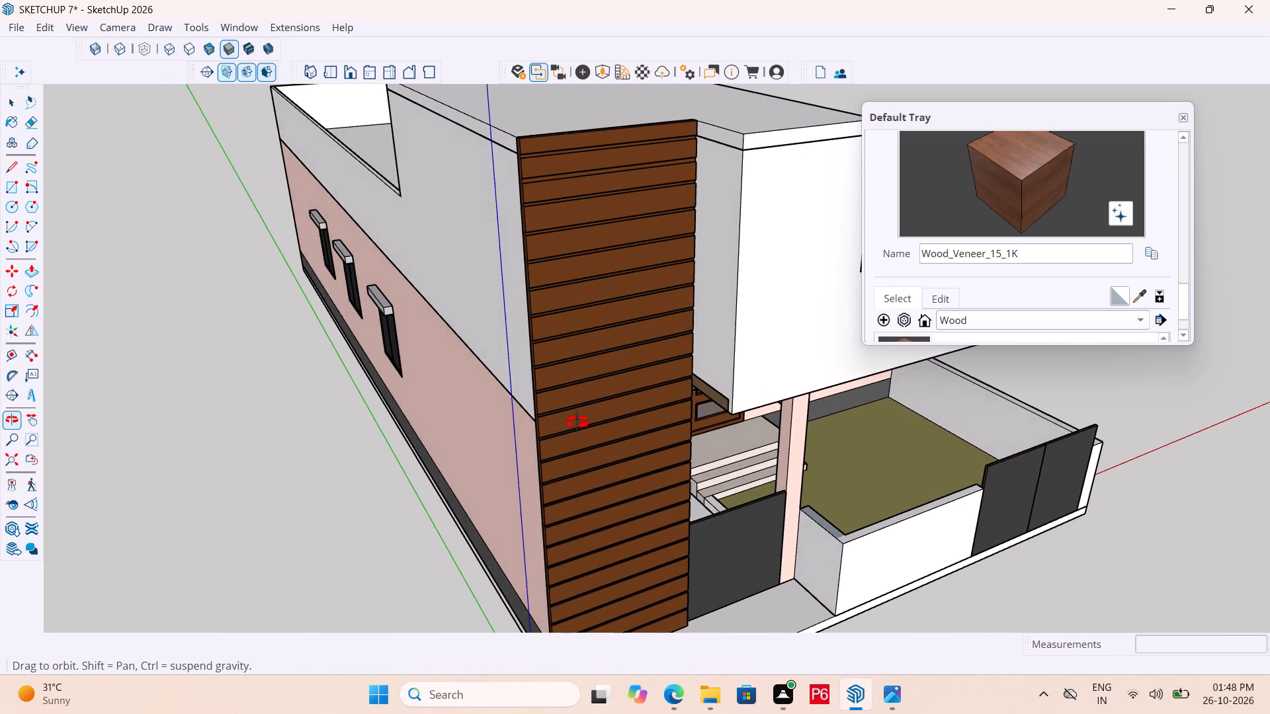
{"action": "middle_click_drag", "start_coordinate": [577, 422], "coordinate": [714, 426]}
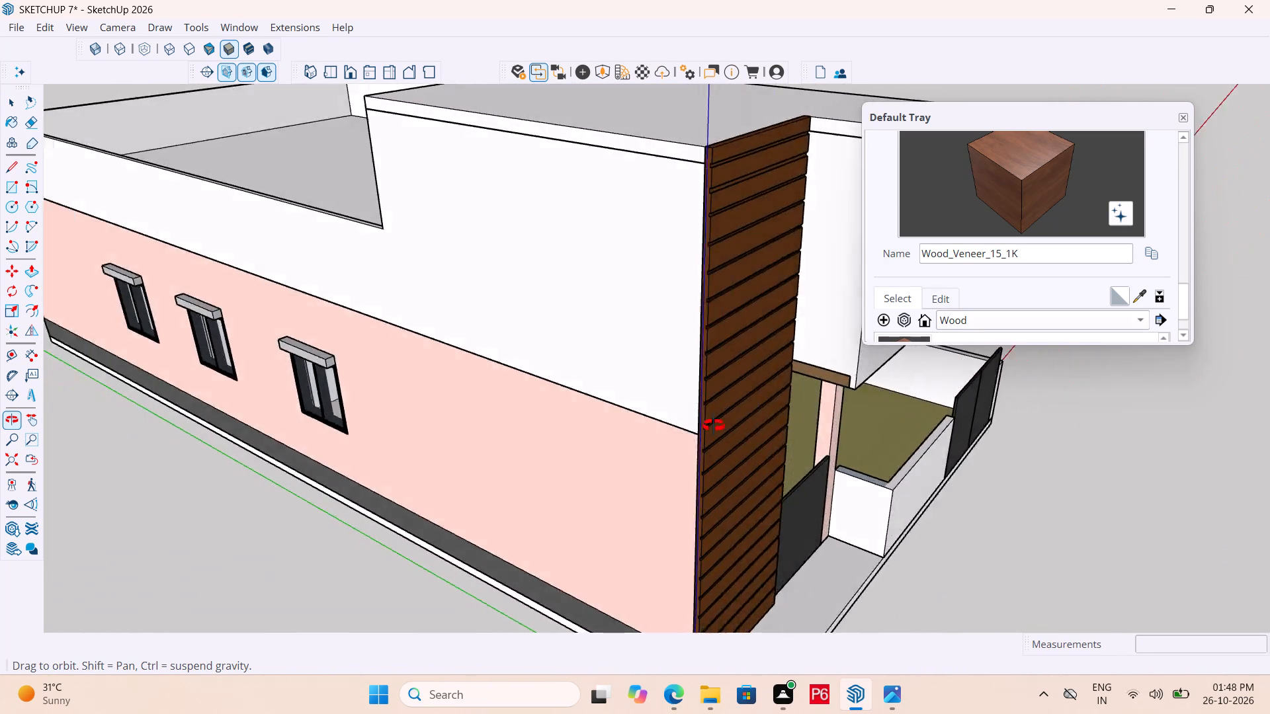
{"action": "middle_click_drag", "start_coordinate": [714, 426], "coordinate": [593, 411]}
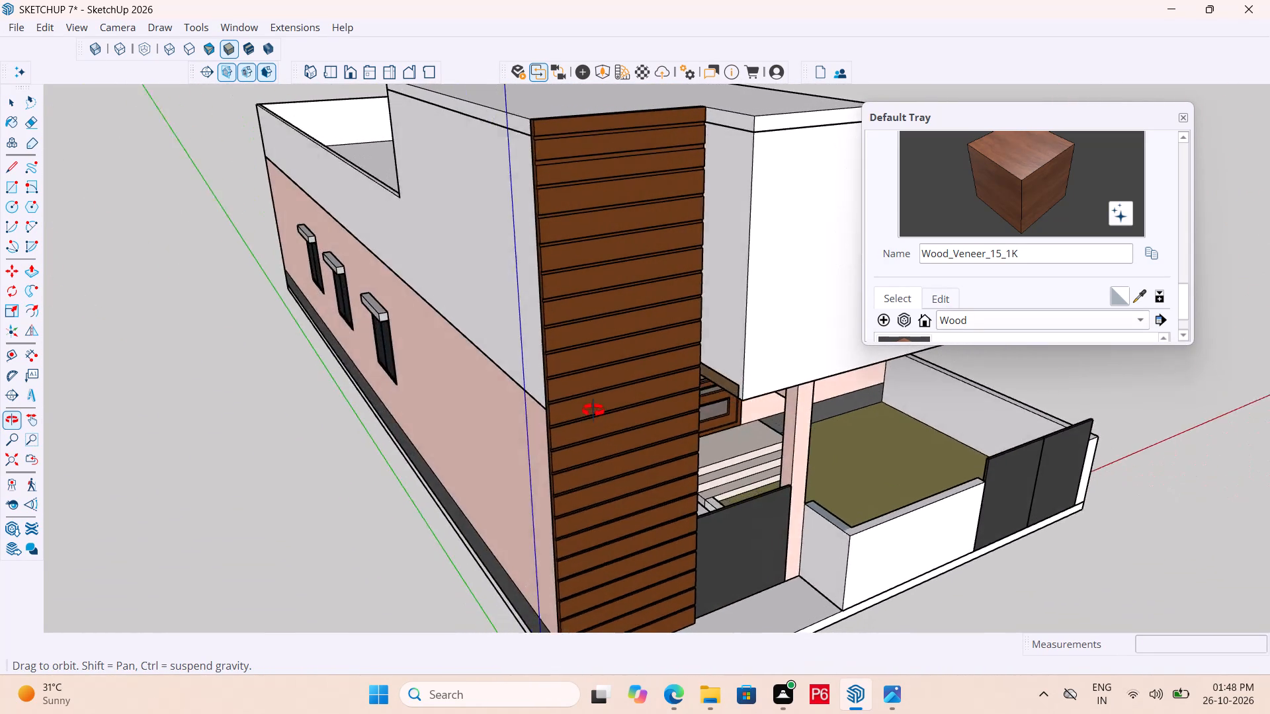
{"action": "middle_click_drag", "start_coordinate": [593, 411], "coordinate": [582, 394]}
{"action": "scroll", "coordinate": [519, 354], "scroll_direction": "down", "scroll_amount": 5}
{"action": "middle_click_drag", "start_coordinate": [730, 392], "coordinate": [601, 394]}
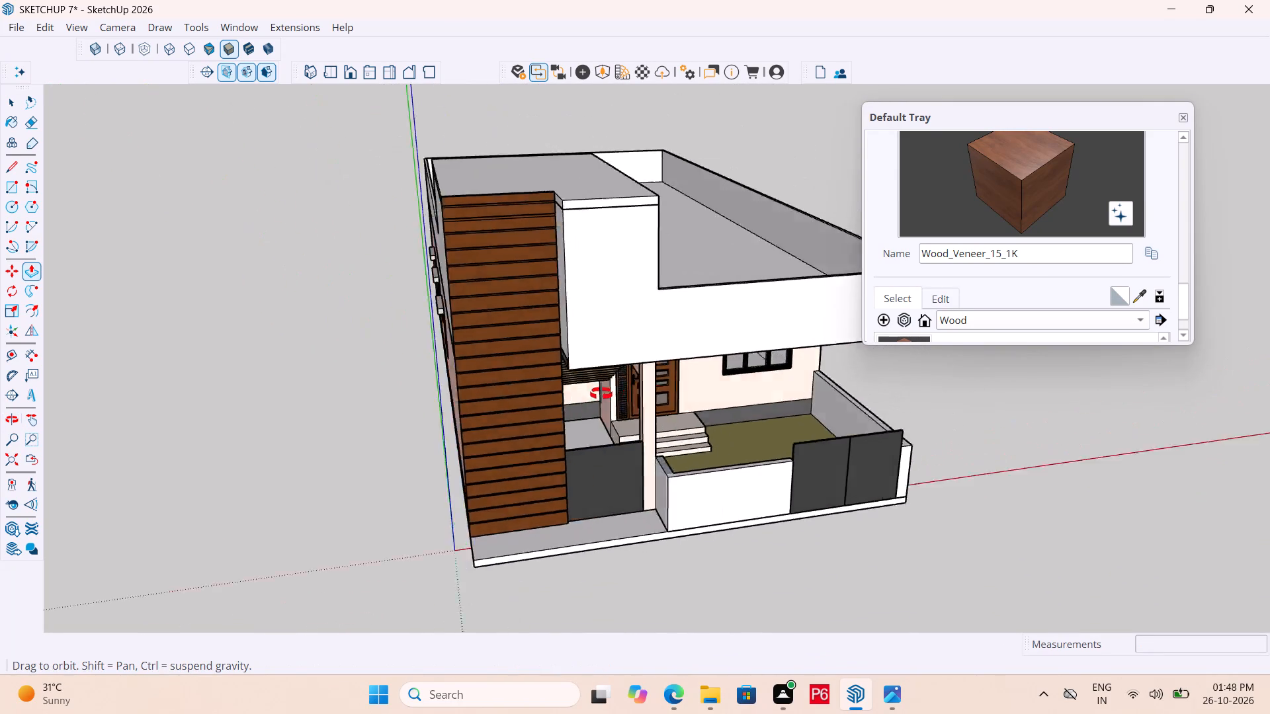
{"action": "middle_click_drag", "start_coordinate": [601, 394], "coordinate": [358, 394]}
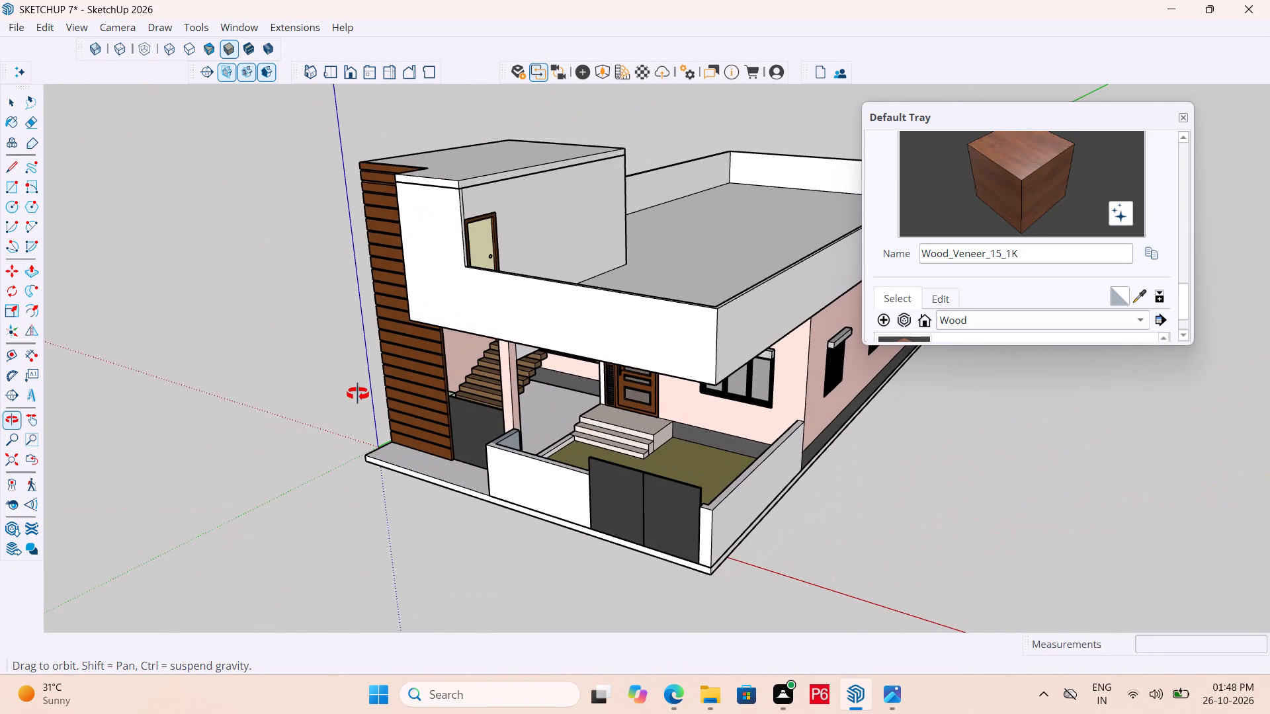
{"action": "middle_click_drag", "start_coordinate": [358, 394], "coordinate": [386, 391]}
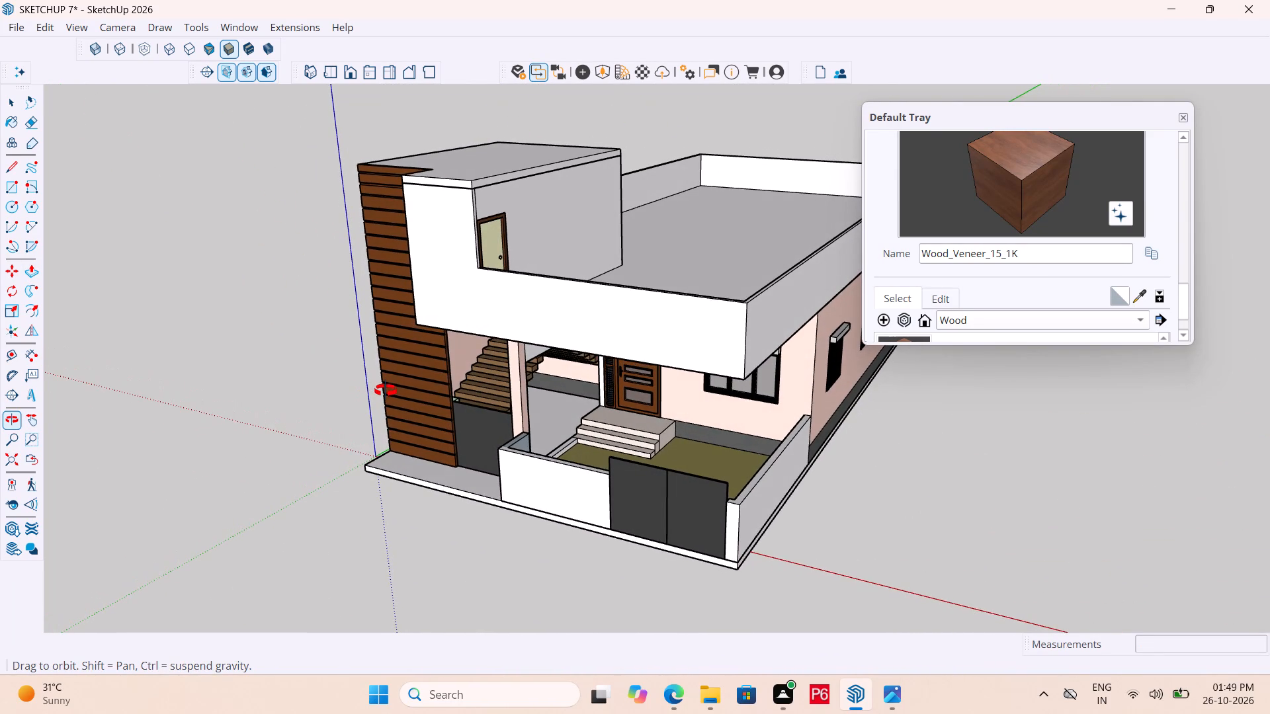
{"action": "middle_click_drag", "start_coordinate": [386, 391], "coordinate": [387, 391]}
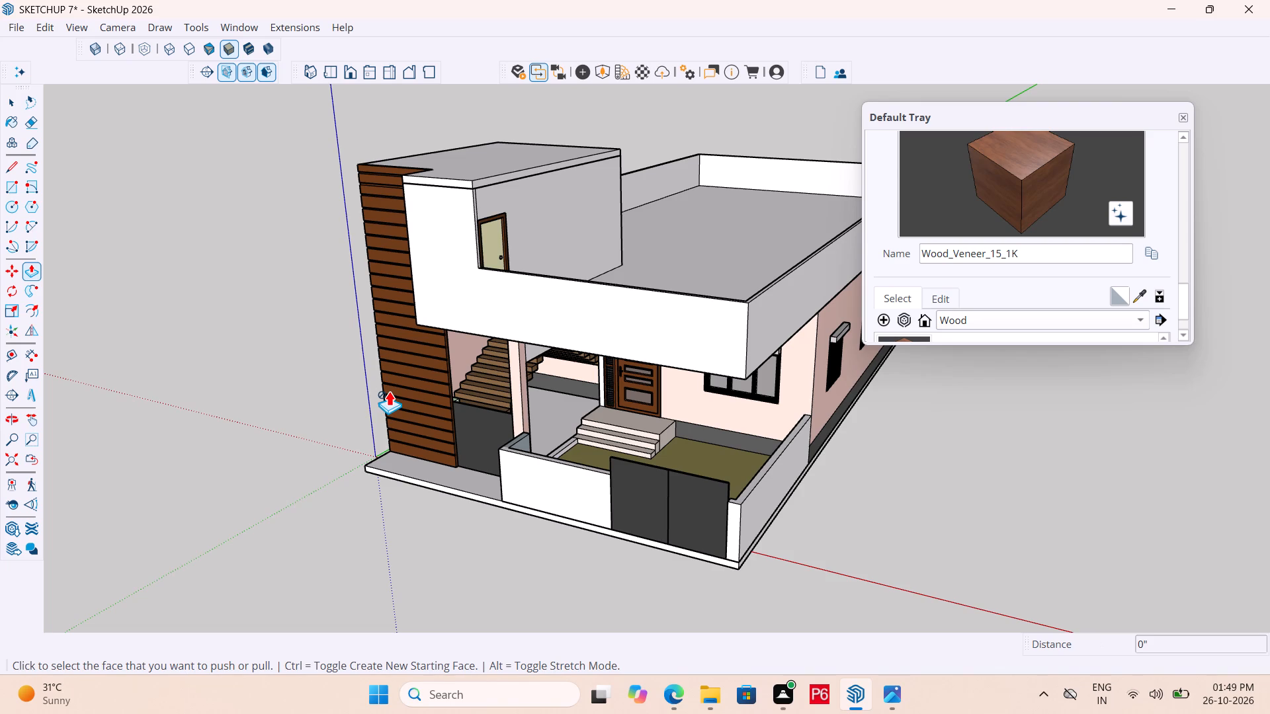
{"action": "scroll", "coordinate": [555, 351], "scroll_direction": "down", "scroll_amount": 4}
{"action": "middle_click_drag", "start_coordinate": [557, 379], "coordinate": [388, 500]}
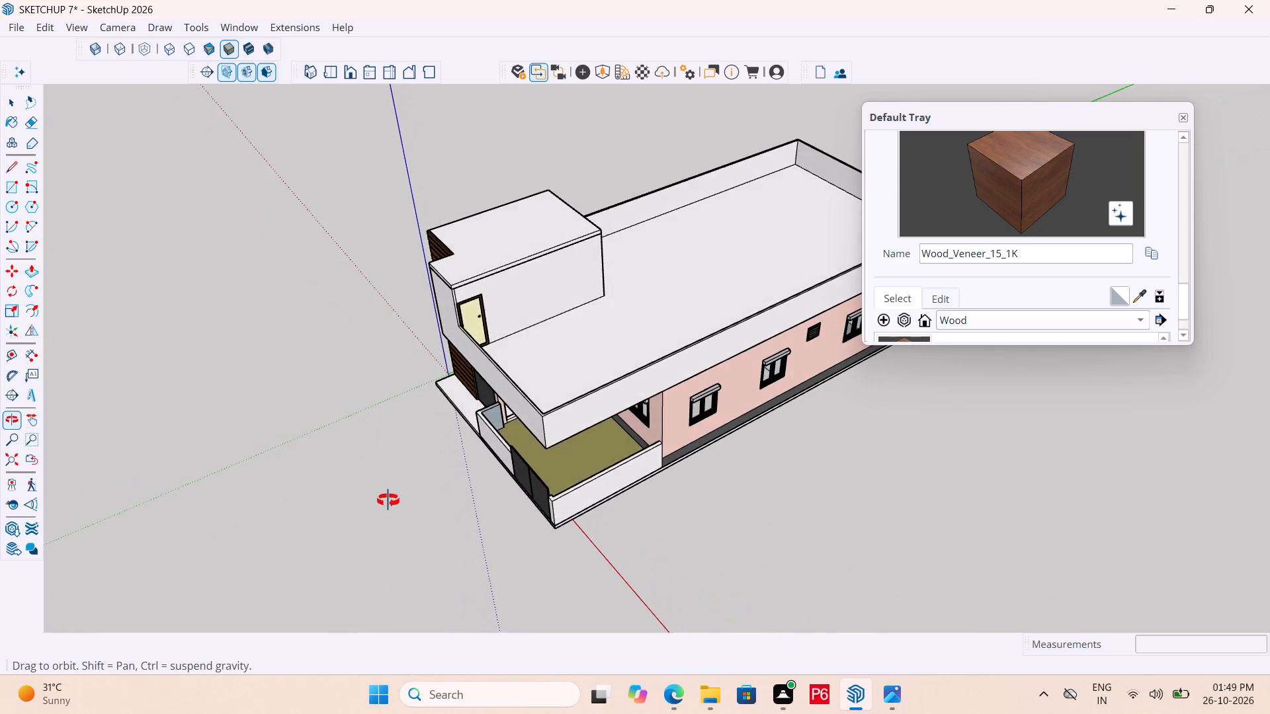
{"action": "middle_click_drag", "start_coordinate": [388, 500], "coordinate": [517, 352]}
{"action": "scroll", "coordinate": [743, 335], "scroll_direction": "up", "scroll_amount": 11}
{"action": "middle_click_drag", "start_coordinate": [672, 404], "coordinate": [650, 352]}
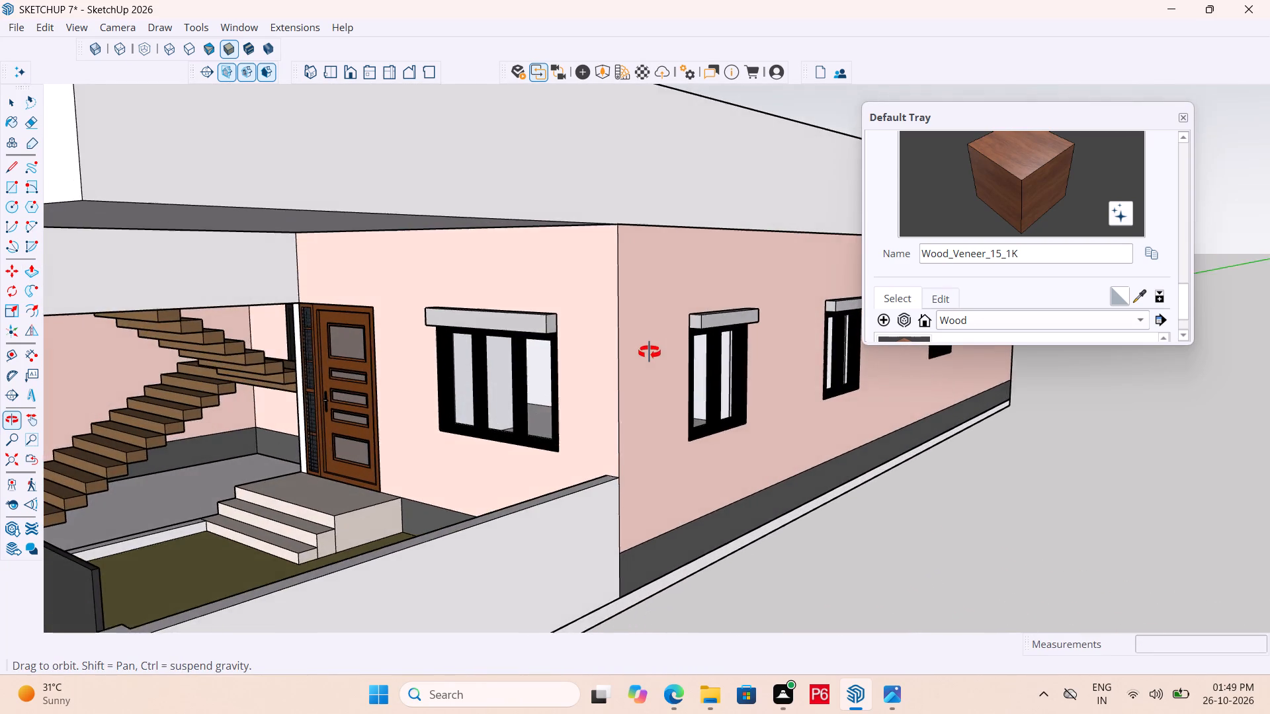
{"action": "middle_click_drag", "start_coordinate": [650, 352], "coordinate": [654, 362]}
{"action": "scroll", "coordinate": [746, 376], "scroll_direction": "down", "scroll_amount": 5}
{"action": "middle_click_drag", "start_coordinate": [599, 496], "coordinate": [569, 557]}
Open the house group for editing at the entrance steps in front of the main door.
{"action": "scroll", "coordinate": [468, 496], "scroll_direction": "up", "scroll_amount": 4}
{"action": "middle_click", "coordinate": [468, 496]}
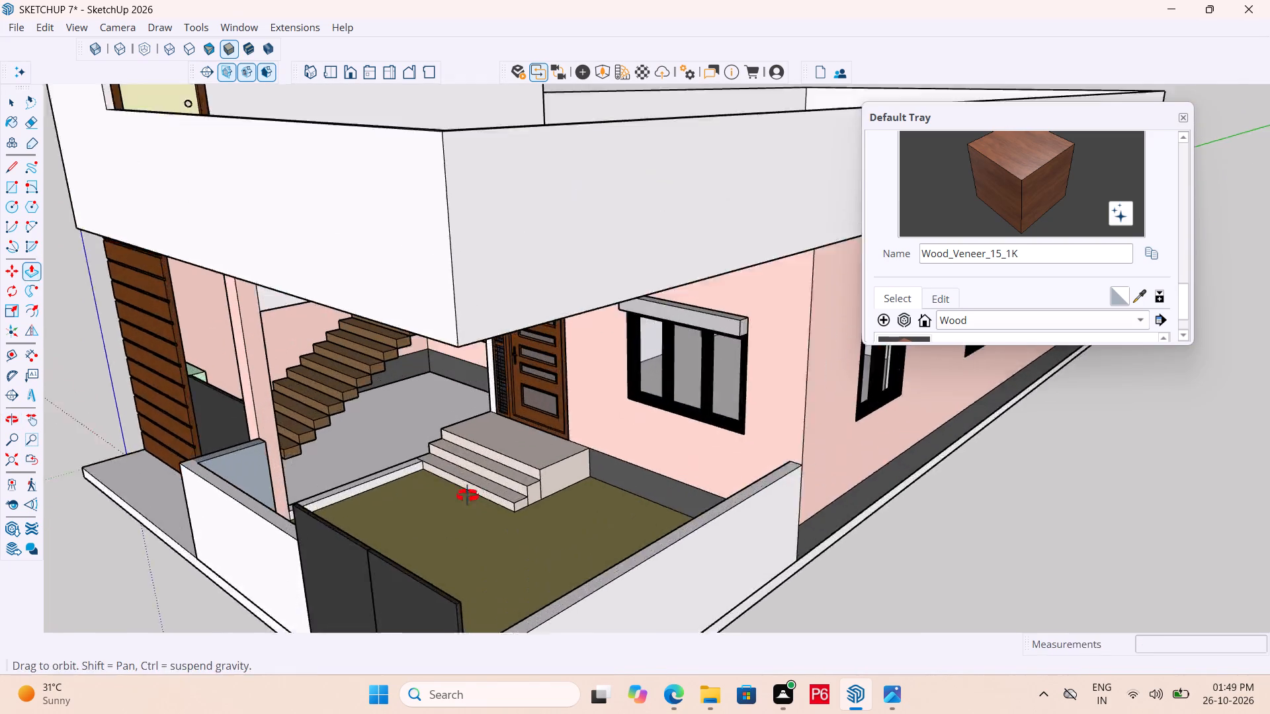
{"action": "scroll", "coordinate": [468, 496], "scroll_direction": "up", "scroll_amount": 9}
{"action": "key", "text": "space"}
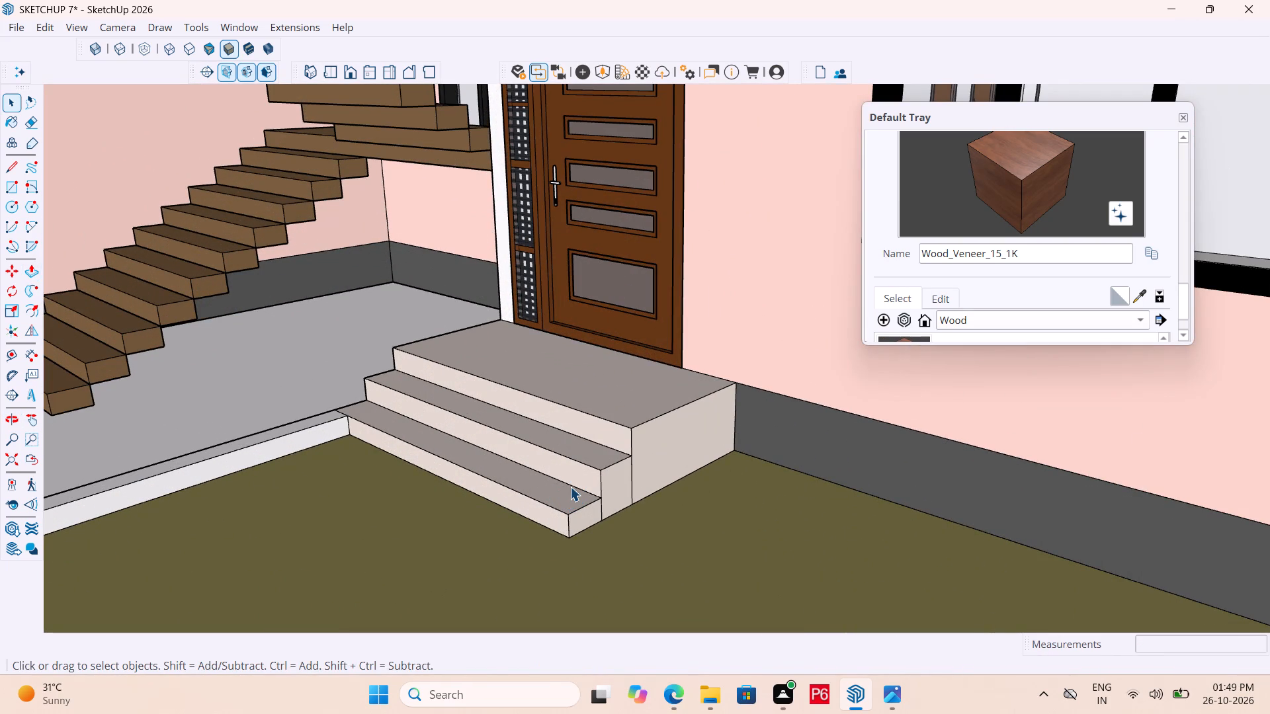
{"action": "left_click", "coordinate": [544, 503]}
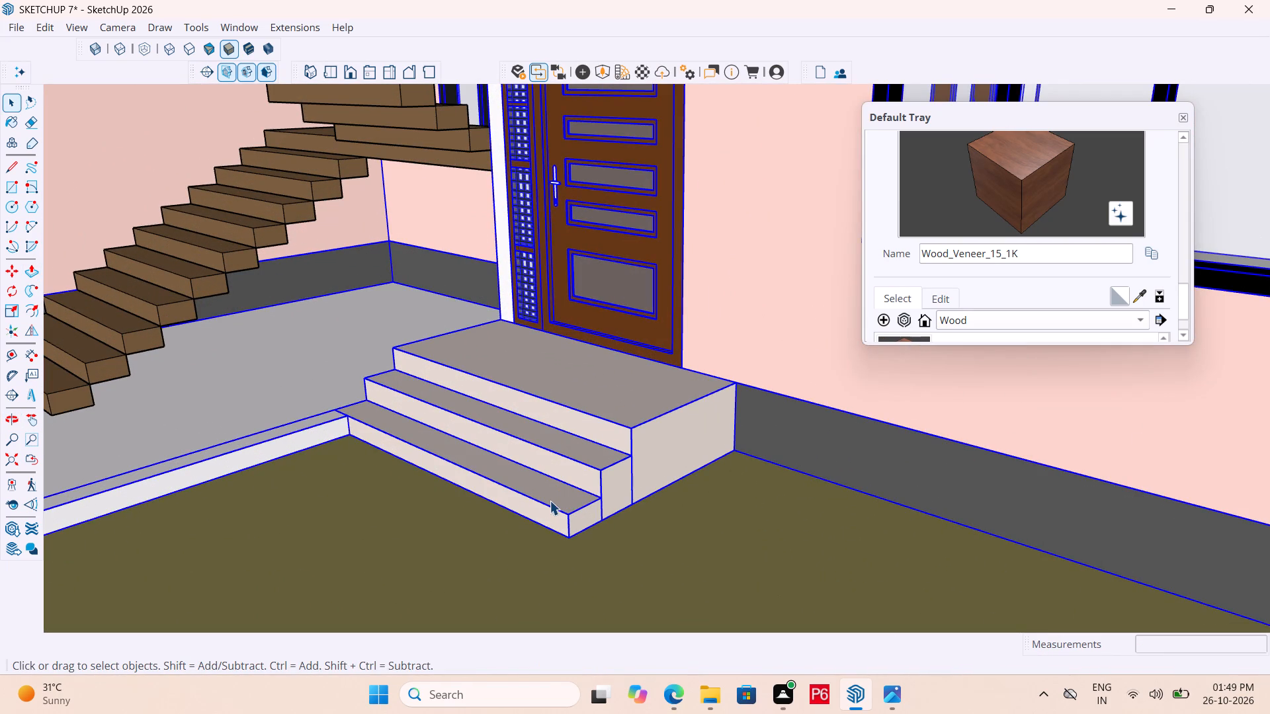
{"action": "middle_click_drag", "start_coordinate": [545, 477], "coordinate": [611, 590]}
{"action": "middle_click_drag", "start_coordinate": [597, 507], "coordinate": [471, 320]}
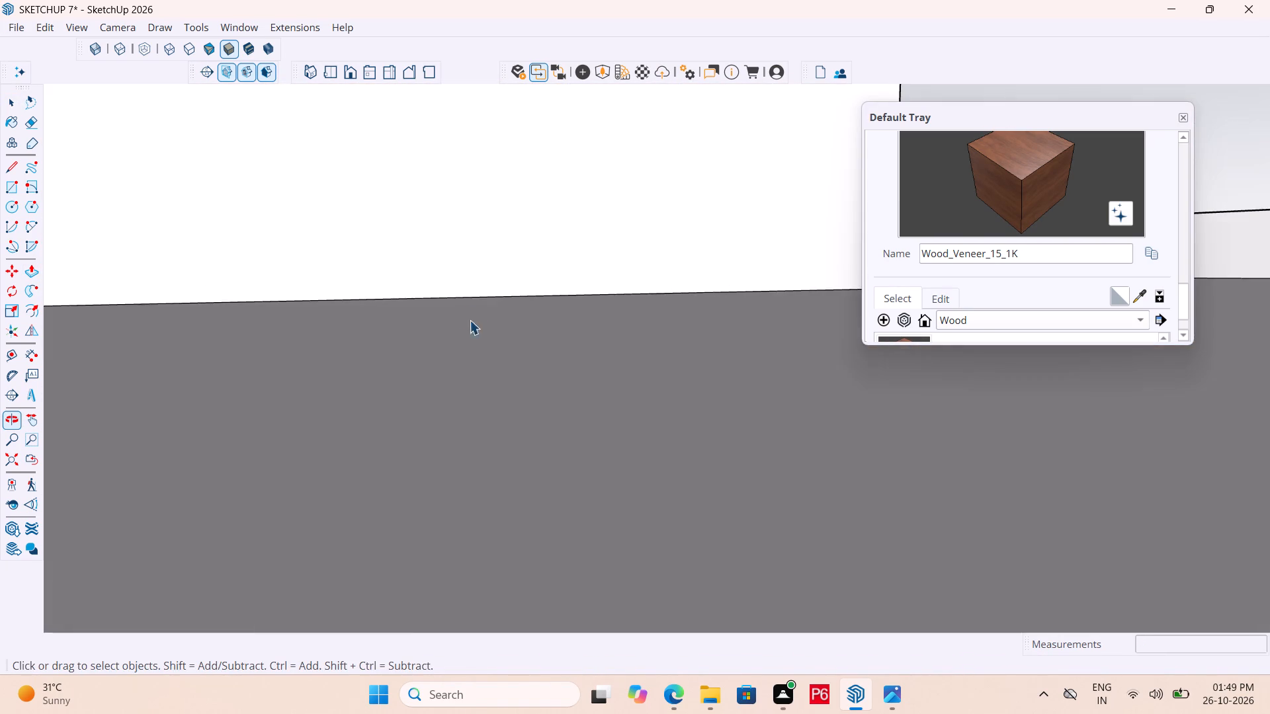
{"action": "scroll", "coordinate": [411, 251], "scroll_direction": "down", "scroll_amount": 6}
{"action": "scroll", "coordinate": [520, 244], "scroll_direction": "down", "scroll_amount": 6}
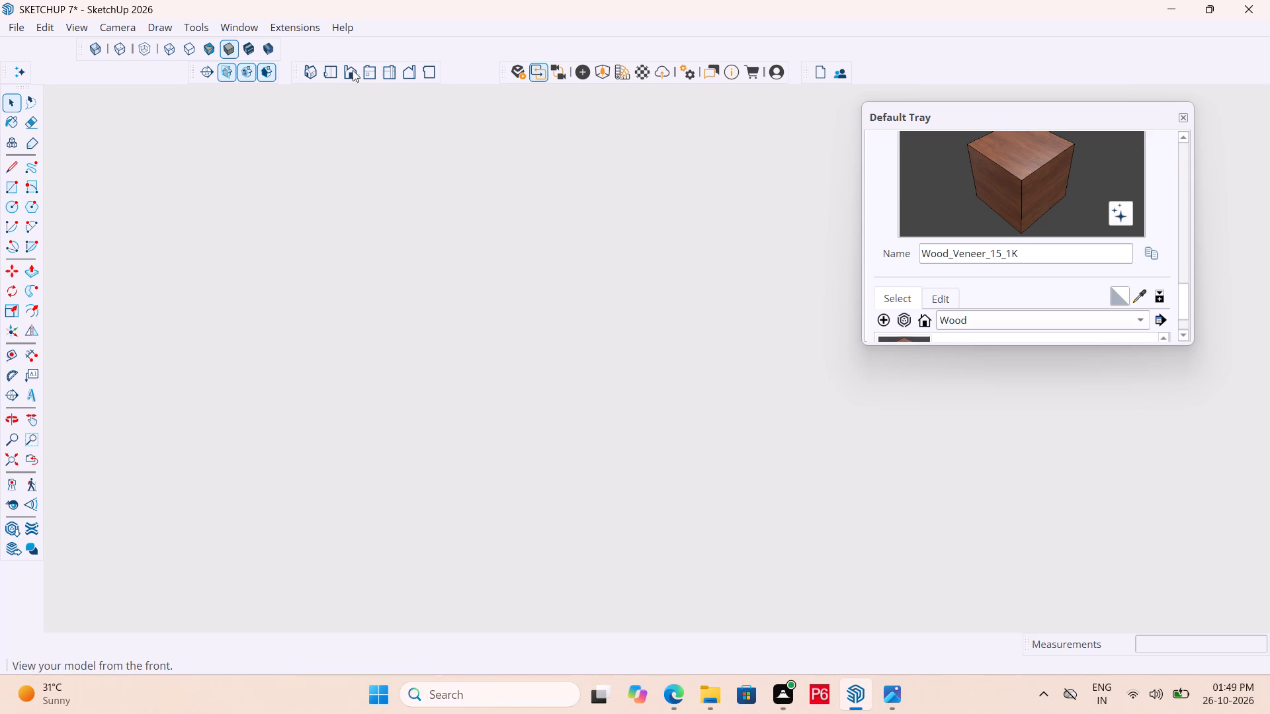
{"action": "left_click", "coordinate": [349, 73]}
{"action": "scroll", "coordinate": [419, 266], "scroll_direction": "down", "scroll_amount": 6}
{"action": "scroll", "coordinate": [387, 321], "scroll_direction": "down", "scroll_amount": 5}
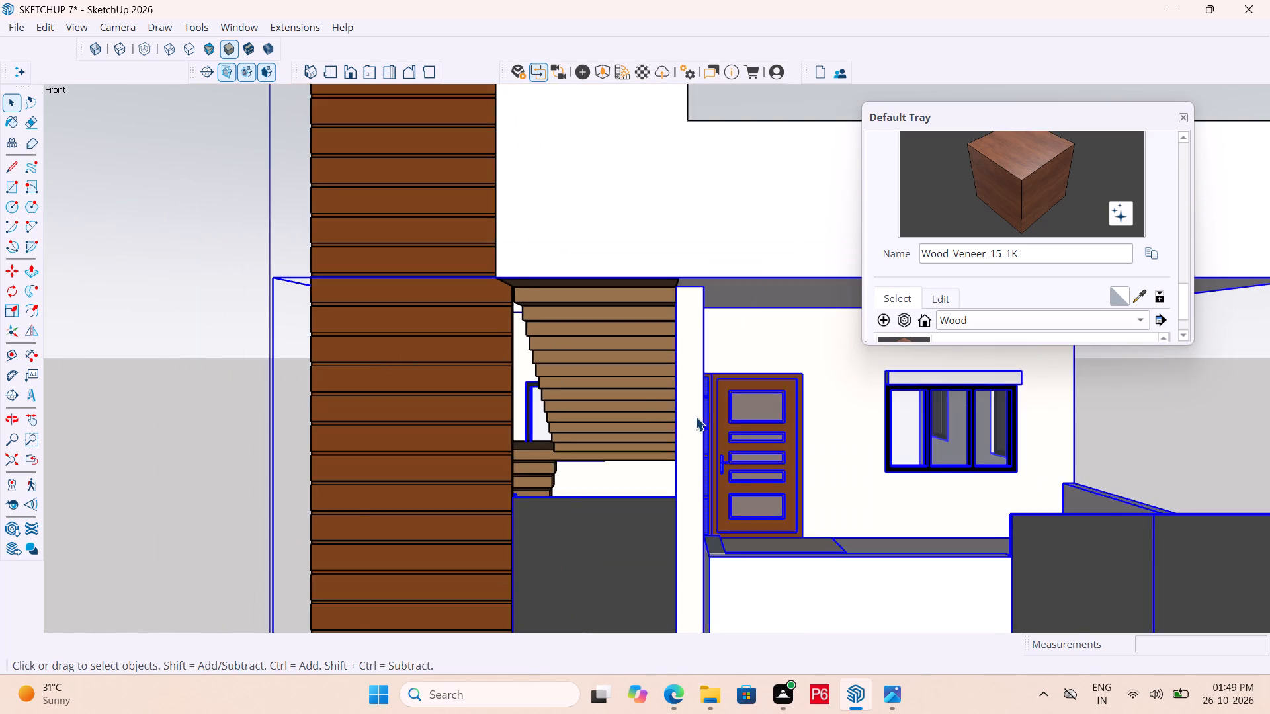
{"action": "scroll", "coordinate": [722, 420], "scroll_direction": "down", "scroll_amount": 1}
{"action": "middle_click_drag", "start_coordinate": [722, 420], "coordinate": [554, 551]}
{"action": "scroll", "coordinate": [735, 647], "scroll_direction": "up", "scroll_amount": 16}
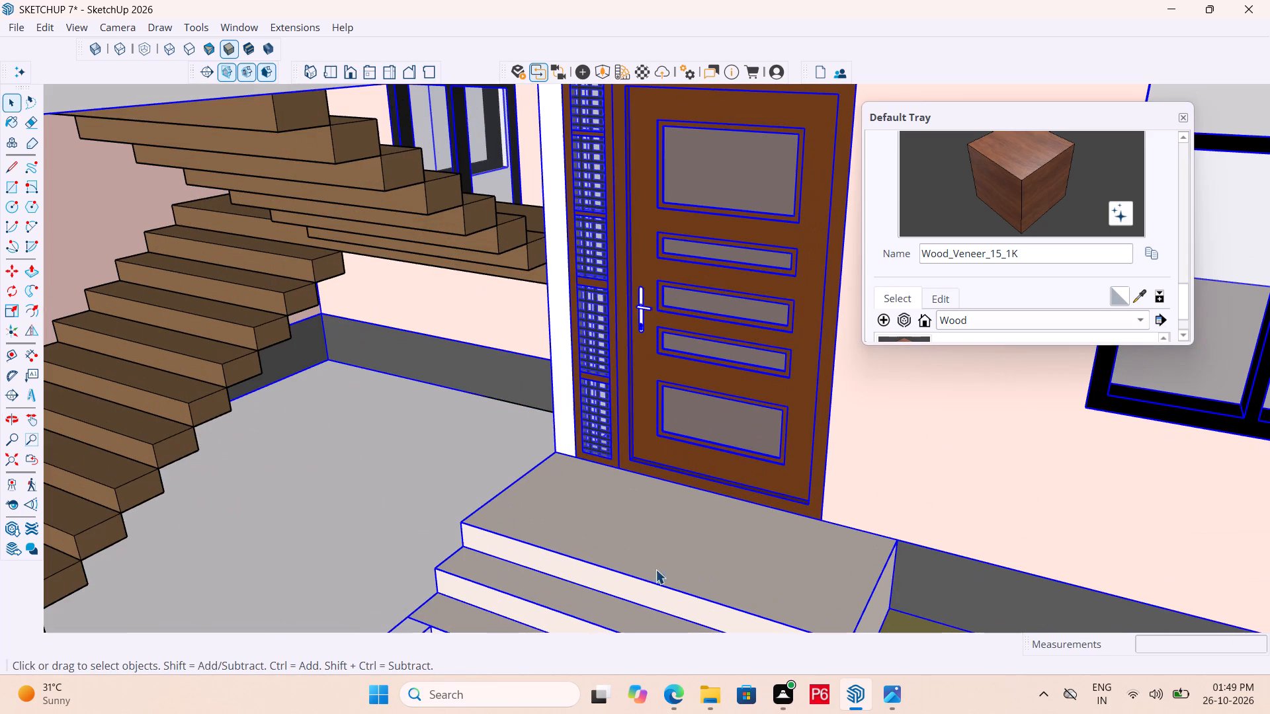
{"action": "left_click", "coordinate": [699, 550]}
{"action": "double_click", "coordinate": [695, 542]}
Paint the entrance landing's top, front and side faces and the tread below it with the Stone material Marble_20_1K.
{"action": "left_click", "coordinate": [623, 523]}
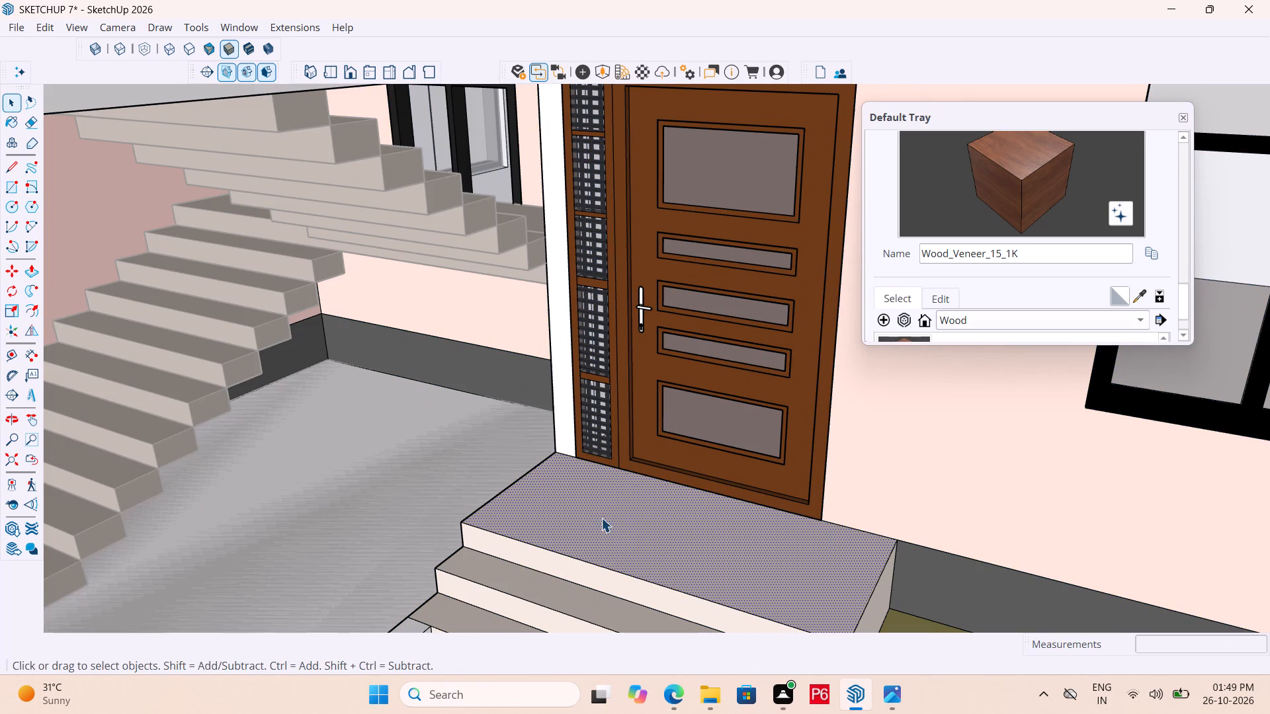
{"action": "scroll", "coordinate": [989, 284], "scroll_direction": "down", "scroll_amount": 3}
{"action": "left_click", "coordinate": [1009, 263]}
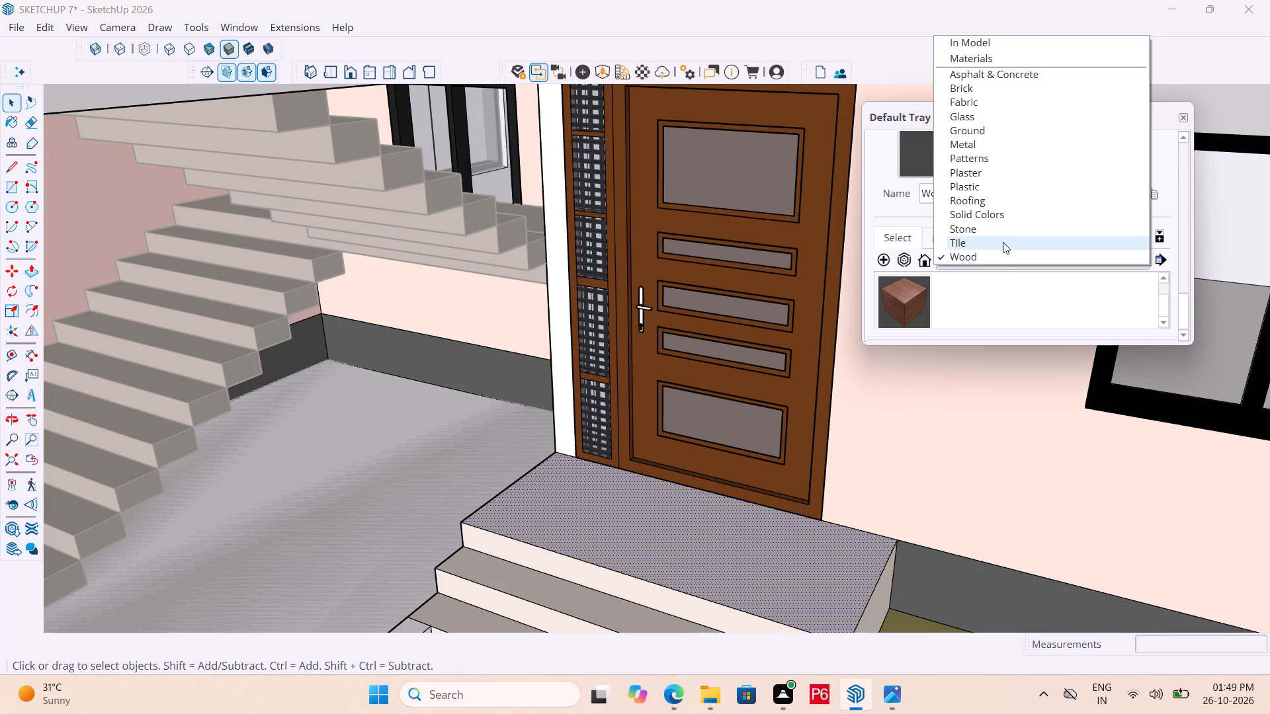
{"action": "left_click", "coordinate": [996, 229]}
{"action": "left_click", "coordinate": [1118, 303]}
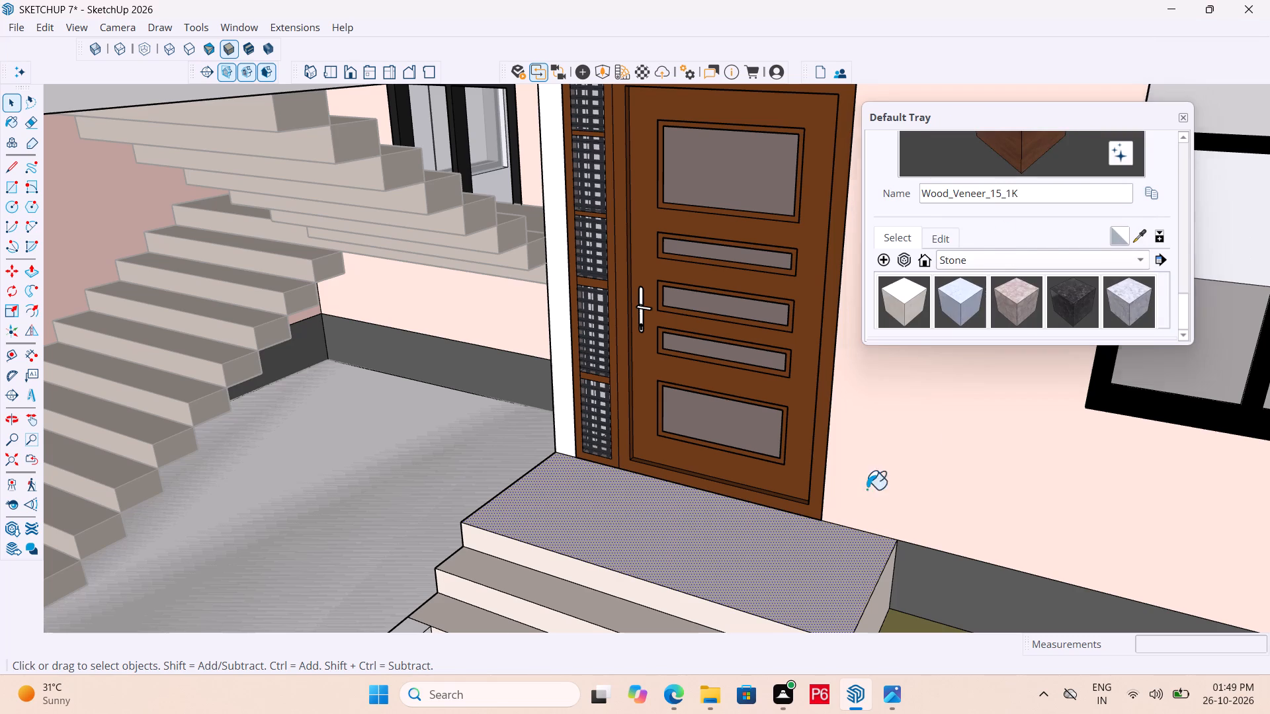
{"action": "left_click", "coordinate": [752, 586]}
{"action": "scroll", "coordinate": [548, 453], "scroll_direction": "down", "scroll_amount": 4}
{"action": "scroll", "coordinate": [669, 565], "scroll_direction": "up", "scroll_amount": 5}
{"action": "left_click_drag", "start_coordinate": [693, 586], "coordinate": [697, 580]}
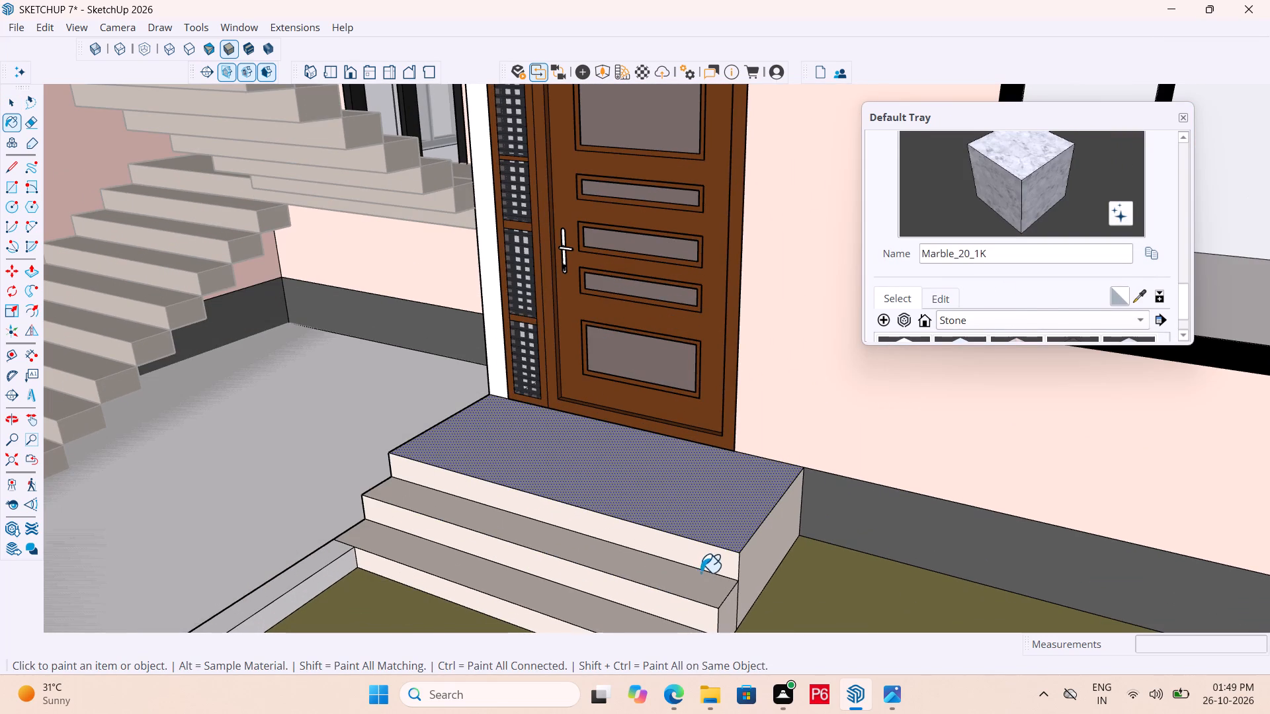
{"action": "left_click_drag", "start_coordinate": [706, 564], "coordinate": [714, 560]}
{"action": "left_click", "coordinate": [773, 551]}
{"action": "scroll", "coordinate": [1001, 311], "scroll_direction": "down", "scroll_amount": 3}
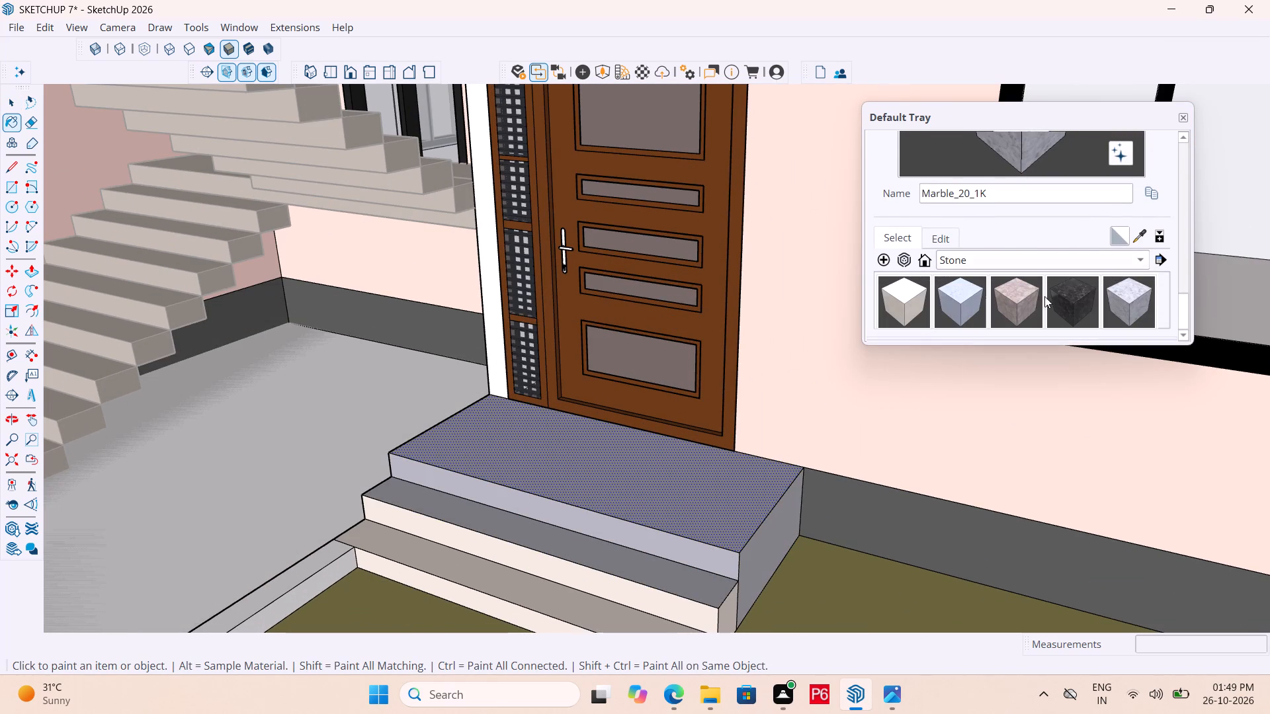
{"action": "triple_click", "coordinate": [1115, 301]}
{"action": "left_click", "coordinate": [718, 496]}
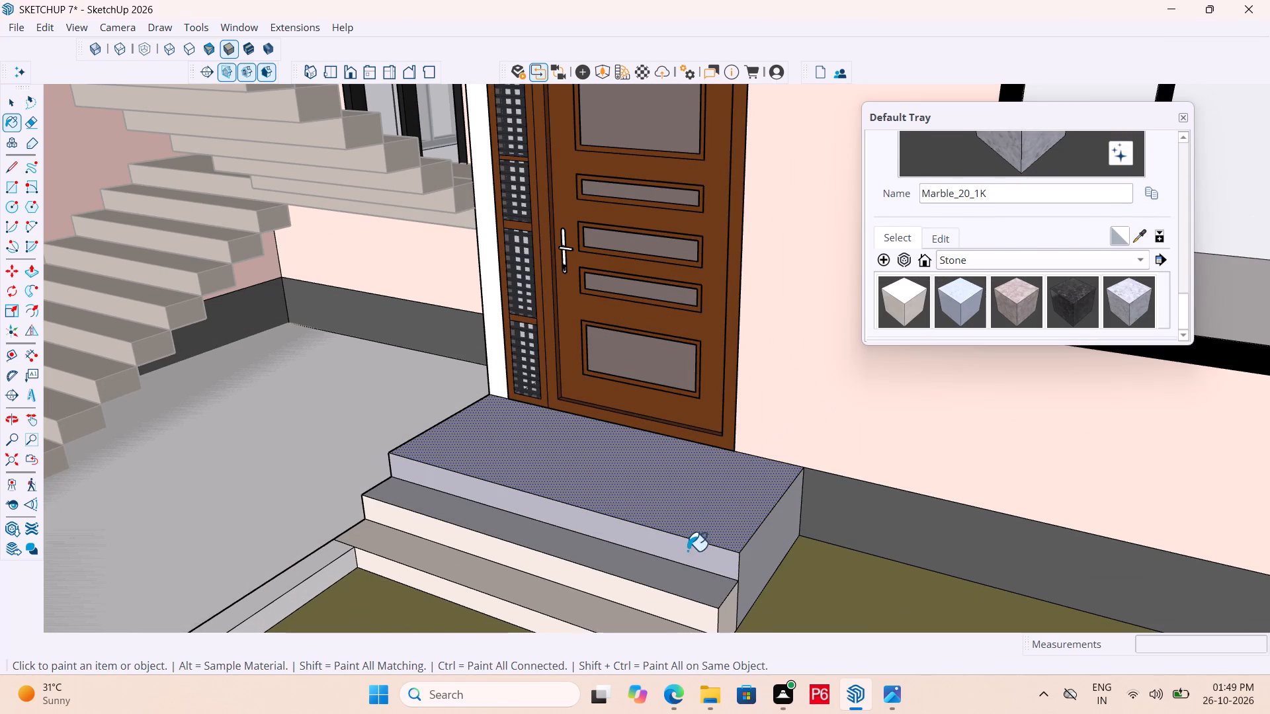
{"action": "left_click", "coordinate": [687, 561]}
{"action": "left_click", "coordinate": [757, 557]}
Paint the remaining treads, risers and end faces of the two lower entrance steps with Marble_20_1K.
{"action": "middle_click_drag", "start_coordinate": [739, 553], "coordinate": [564, 551]}
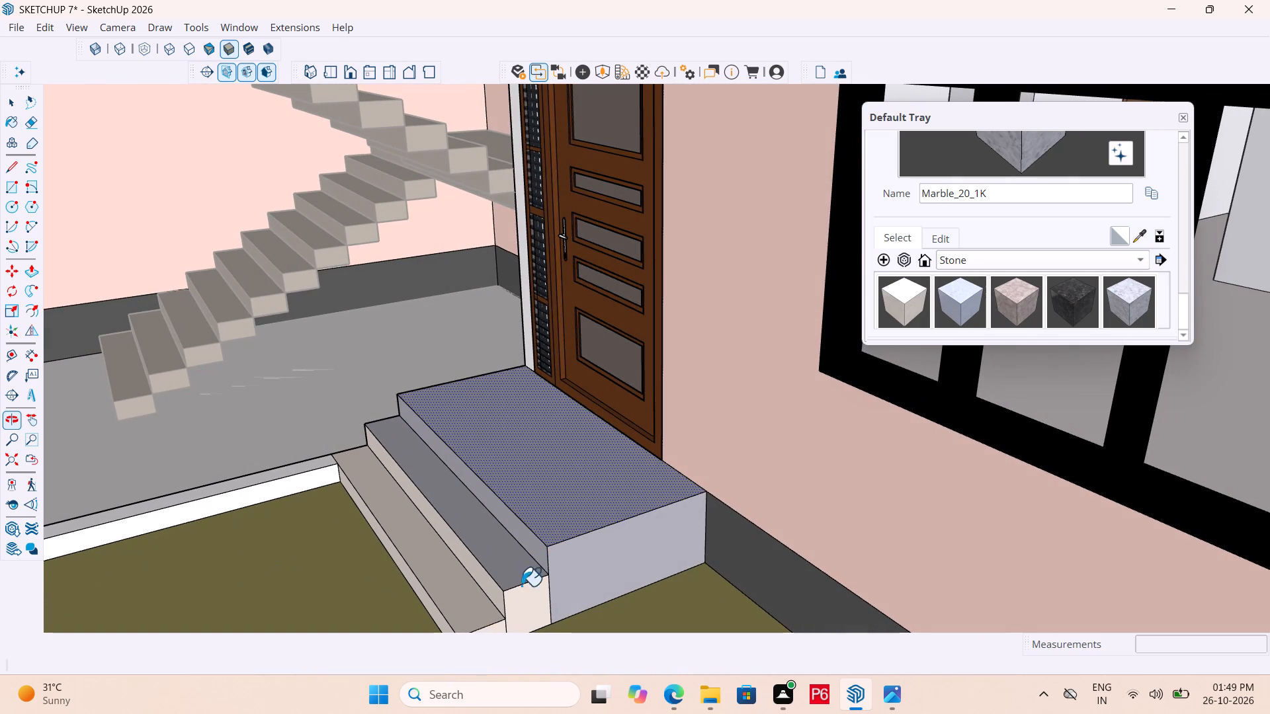
{"action": "left_click", "coordinate": [544, 600]}
{"action": "scroll", "coordinate": [673, 434], "scroll_direction": "down", "scroll_amount": 3}
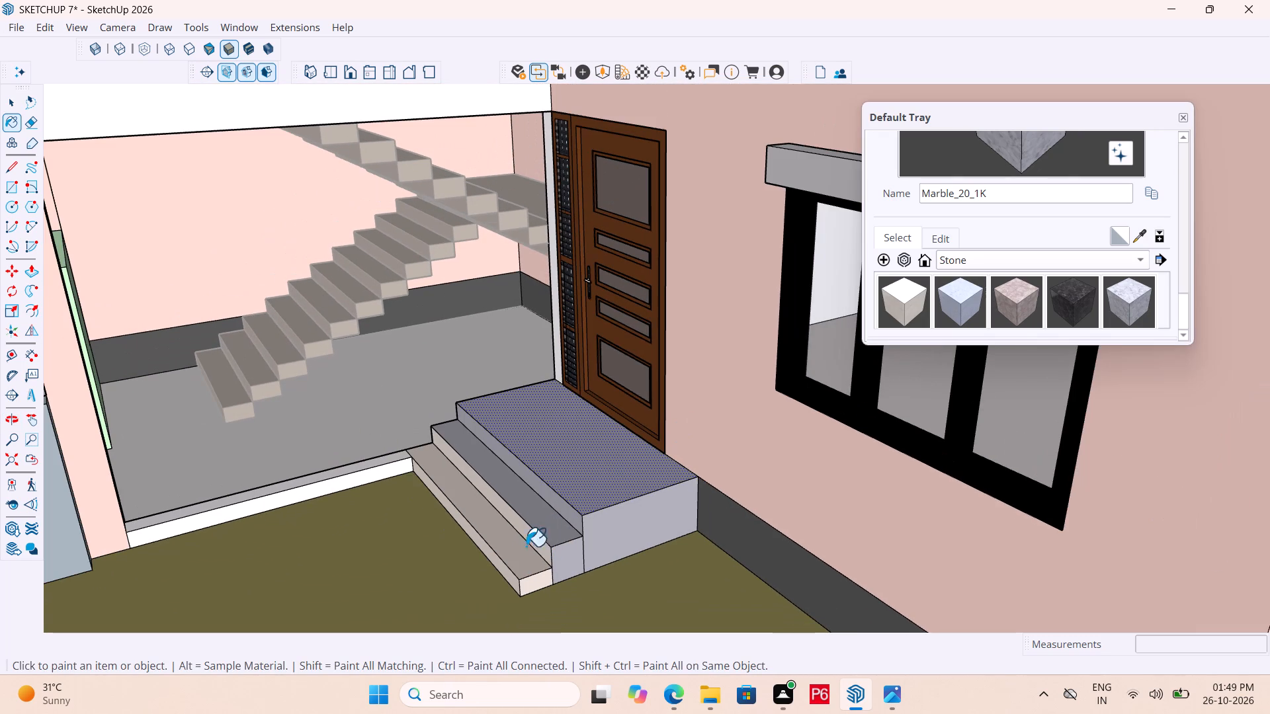
{"action": "left_click", "coordinate": [515, 555]}
{"action": "left_click", "coordinate": [537, 581]}
{"action": "middle_click_drag", "start_coordinate": [534, 580], "coordinate": [611, 556]}
{"action": "scroll", "coordinate": [534, 580], "scroll_direction": "up", "scroll_amount": 1}
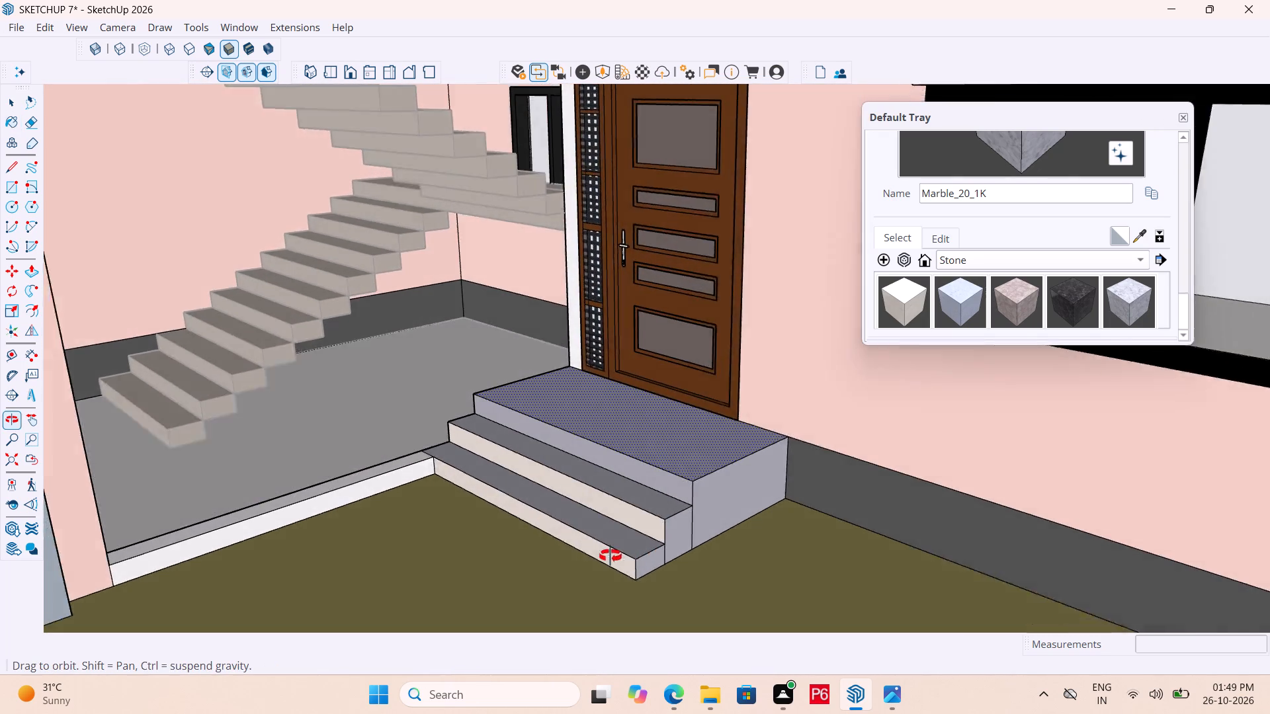
{"action": "middle_click_drag", "start_coordinate": [611, 556], "coordinate": [613, 553]}
{"action": "scroll", "coordinate": [614, 552], "scroll_direction": "up", "scroll_amount": 2}
{"action": "left_click", "coordinate": [626, 553]}
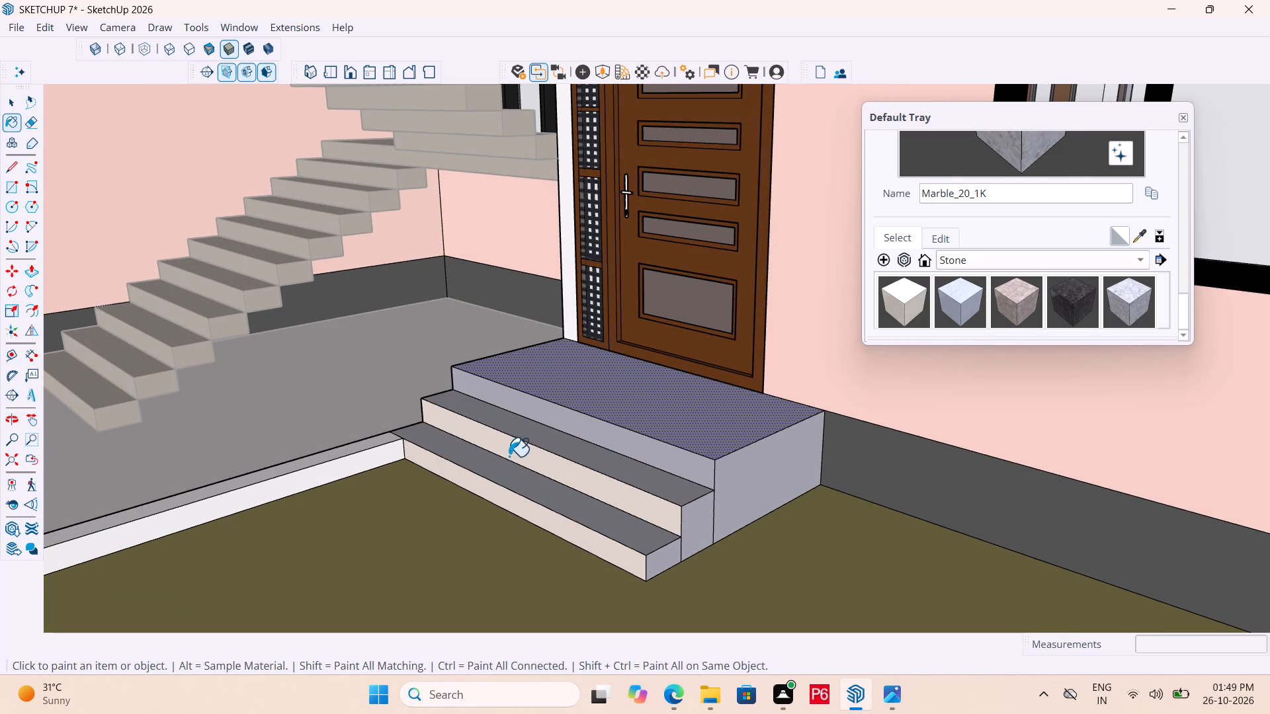
{"action": "left_click_drag", "start_coordinate": [510, 456], "coordinate": [521, 449]}
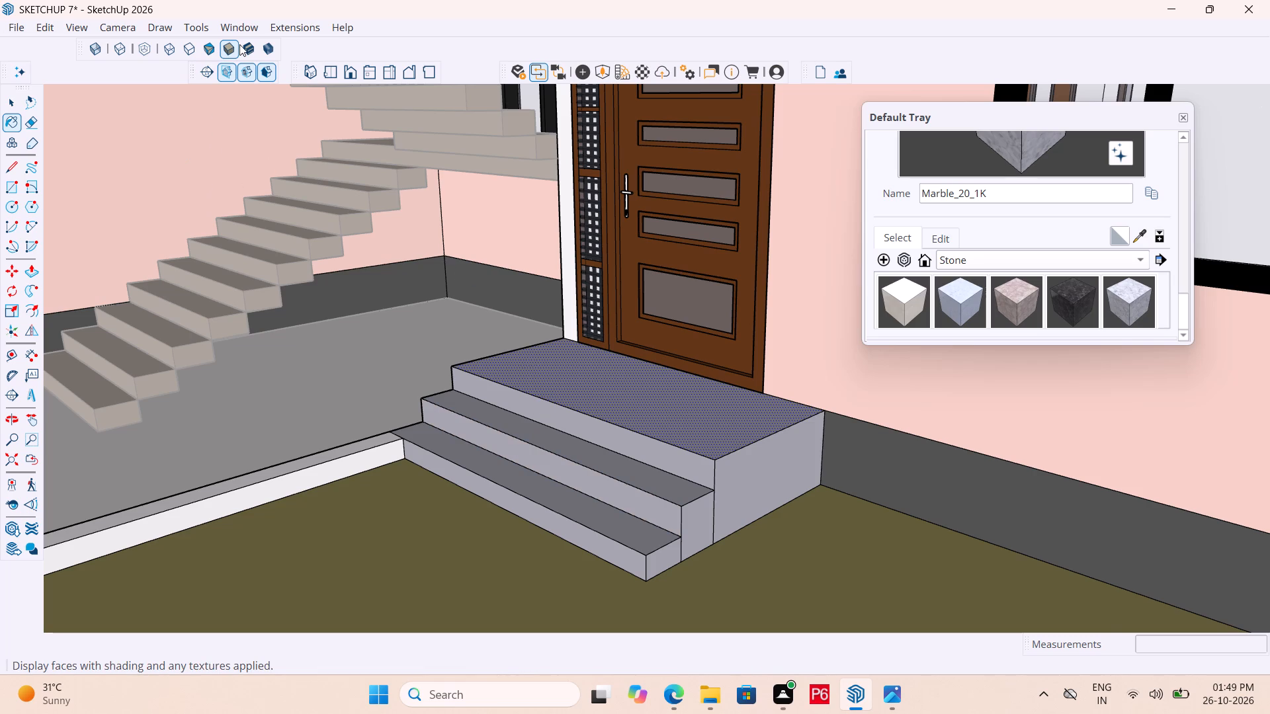
Display the model as shaded with textures and leave the house group.
{"action": "left_click", "coordinate": [243, 46]}
{"action": "scroll", "coordinate": [427, 373], "scroll_direction": "down", "scroll_amount": 5}
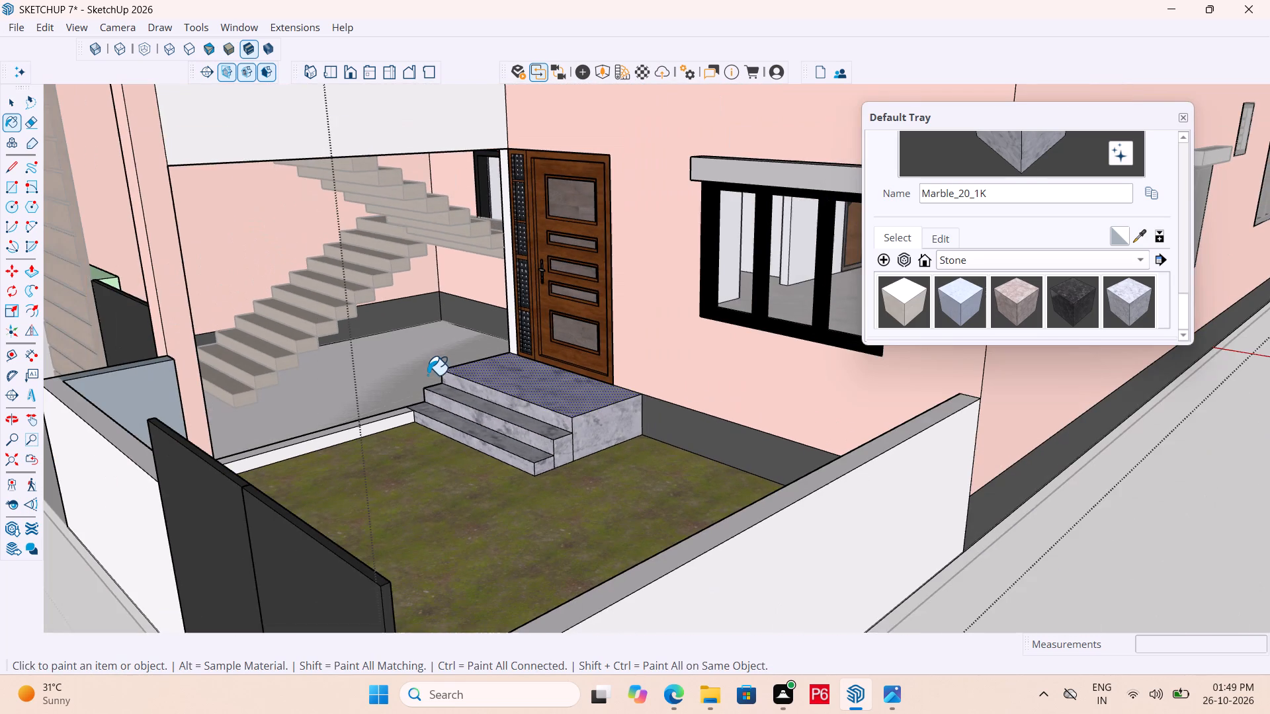
{"action": "scroll", "coordinate": [556, 445], "scroll_direction": "down", "scroll_amount": 4}
{"action": "scroll", "coordinate": [487, 458], "scroll_direction": "down", "scroll_amount": 3}
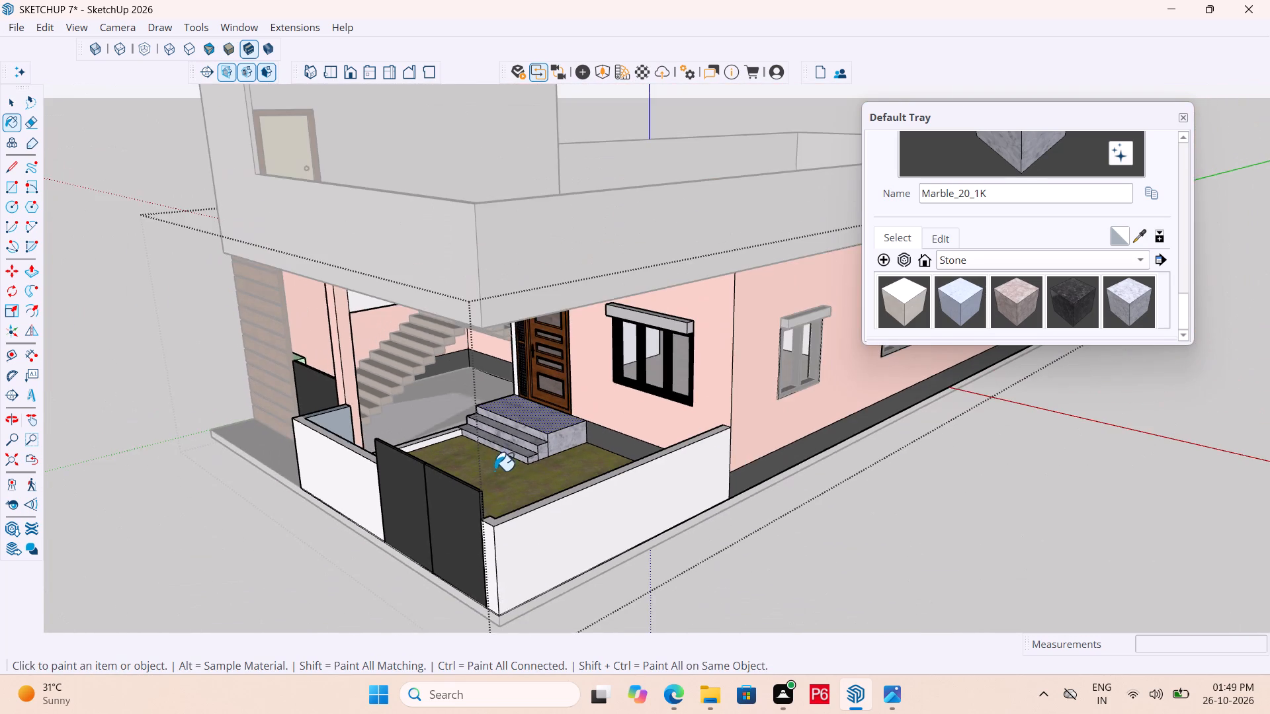
{"action": "middle_click_drag", "start_coordinate": [494, 473], "coordinate": [516, 491]}
{"action": "key", "text": "space"}
{"action": "left_click", "coordinate": [900, 479]}
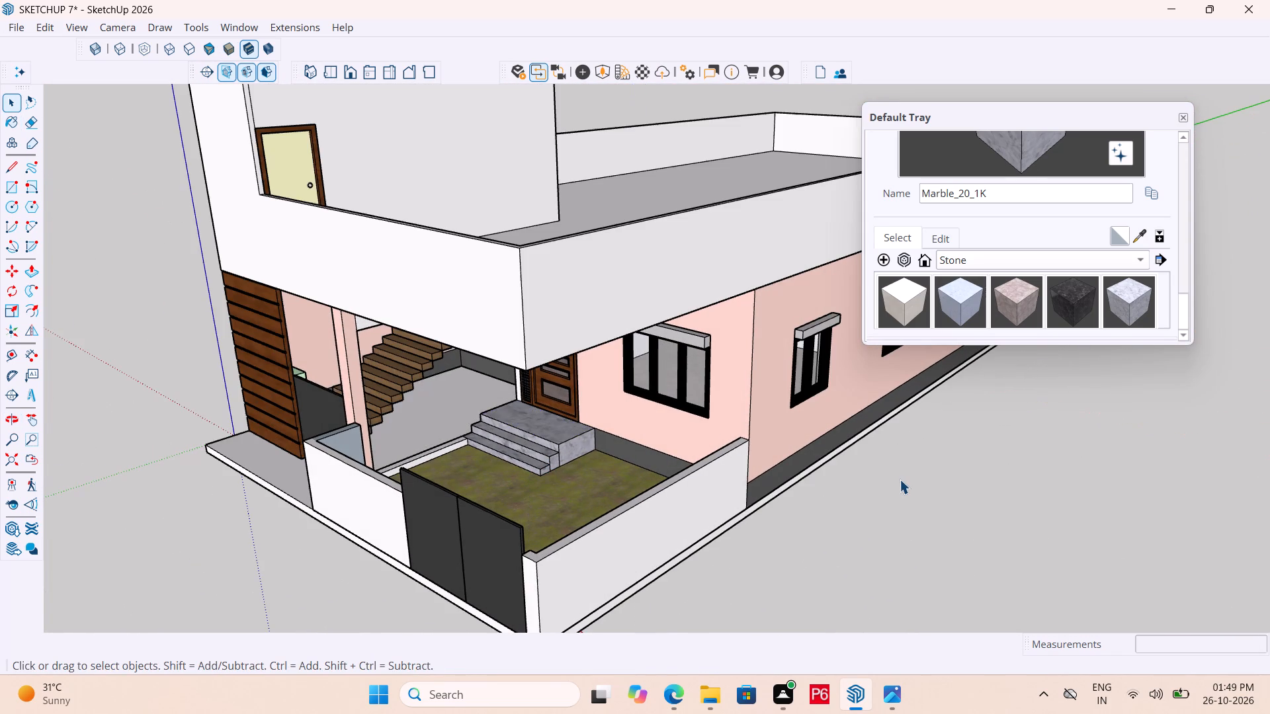
Save the model.
{"action": "key", "text": "ctrl+s"}
{"action": "key", "text": "ctrl+s"}
{"action": "key", "text": "ctrl+s"}
{"action": "key", "text": "ctrl+s"}
{"action": "key", "text": "ctrl+s"}
{"action": "key", "text": "ctrl+s"}
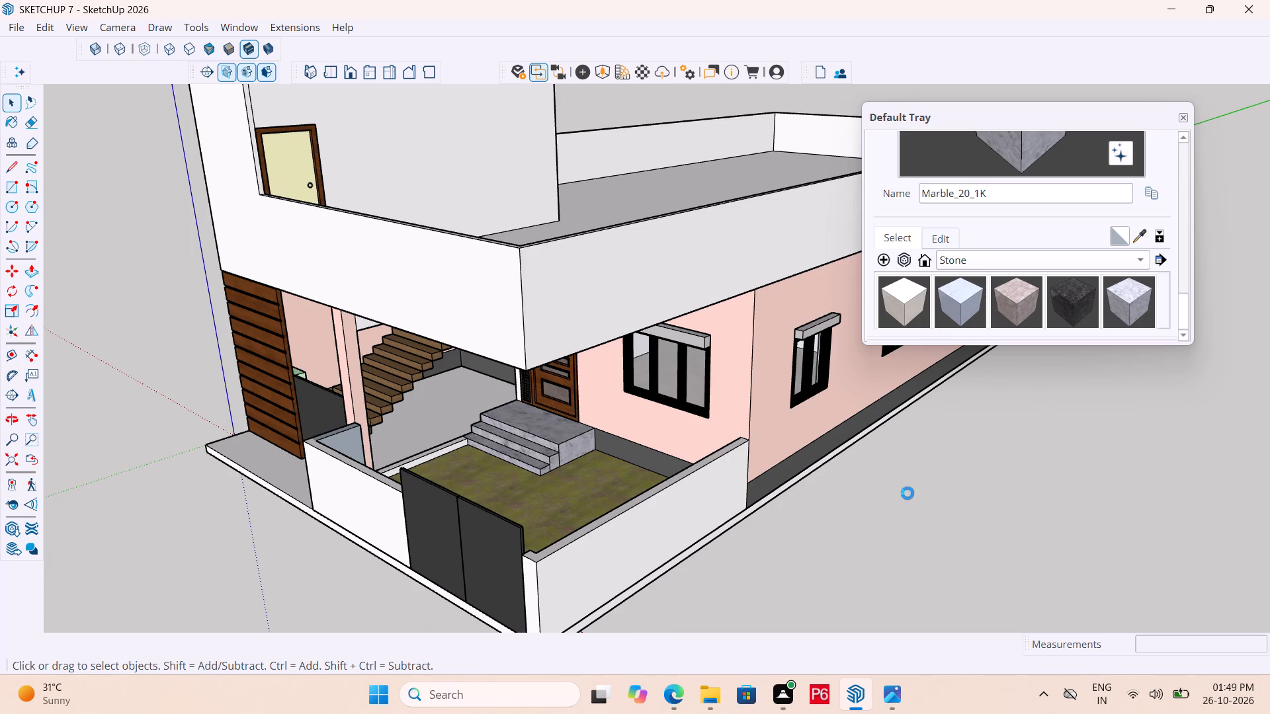
{"action": "key", "text": "ctrl+s"}
Examine the textured front elevation, the marble entrance steps and the boundary wall with its gate.
{"action": "scroll", "coordinate": [963, 506], "scroll_direction": "down", "scroll_amount": 3}
{"action": "middle_click_drag", "start_coordinate": [631, 585], "coordinate": [715, 576]}
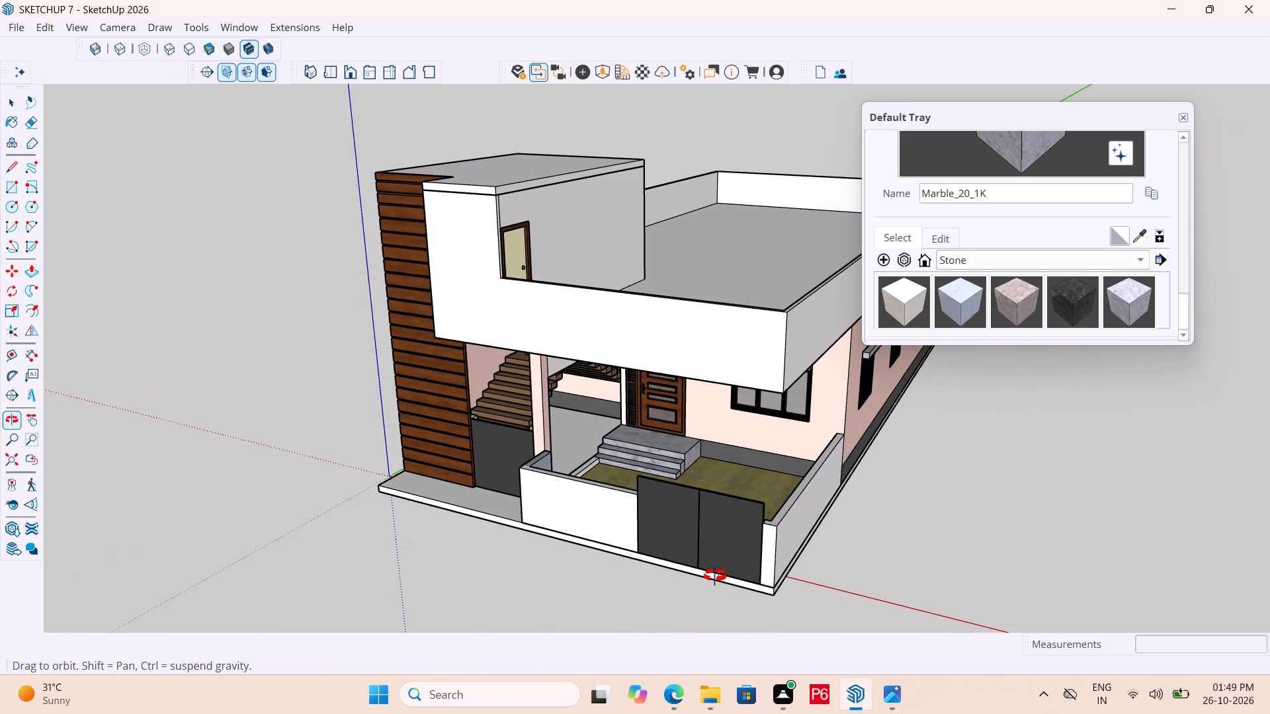
{"action": "middle_click_drag", "start_coordinate": [715, 576], "coordinate": [697, 571]}
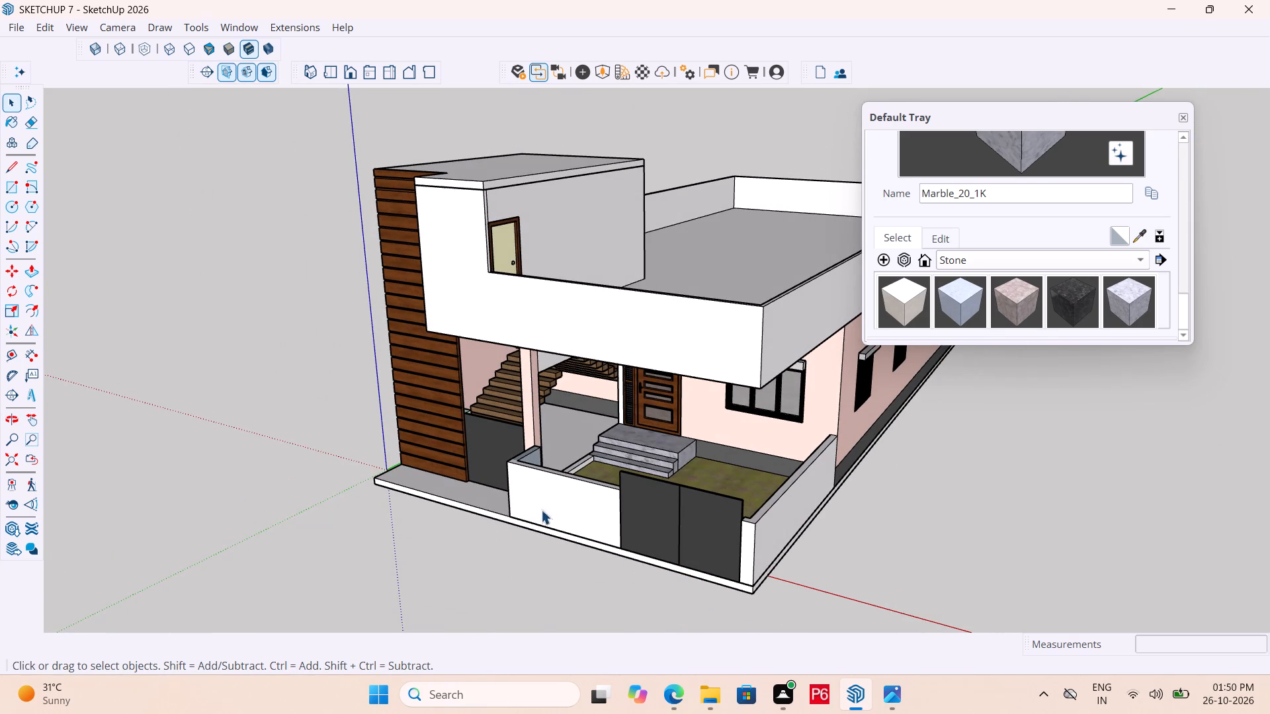
{"action": "middle_click_drag", "start_coordinate": [718, 567], "coordinate": [665, 528]}
{"action": "scroll", "coordinate": [680, 426], "scroll_direction": "down", "scroll_amount": 4}
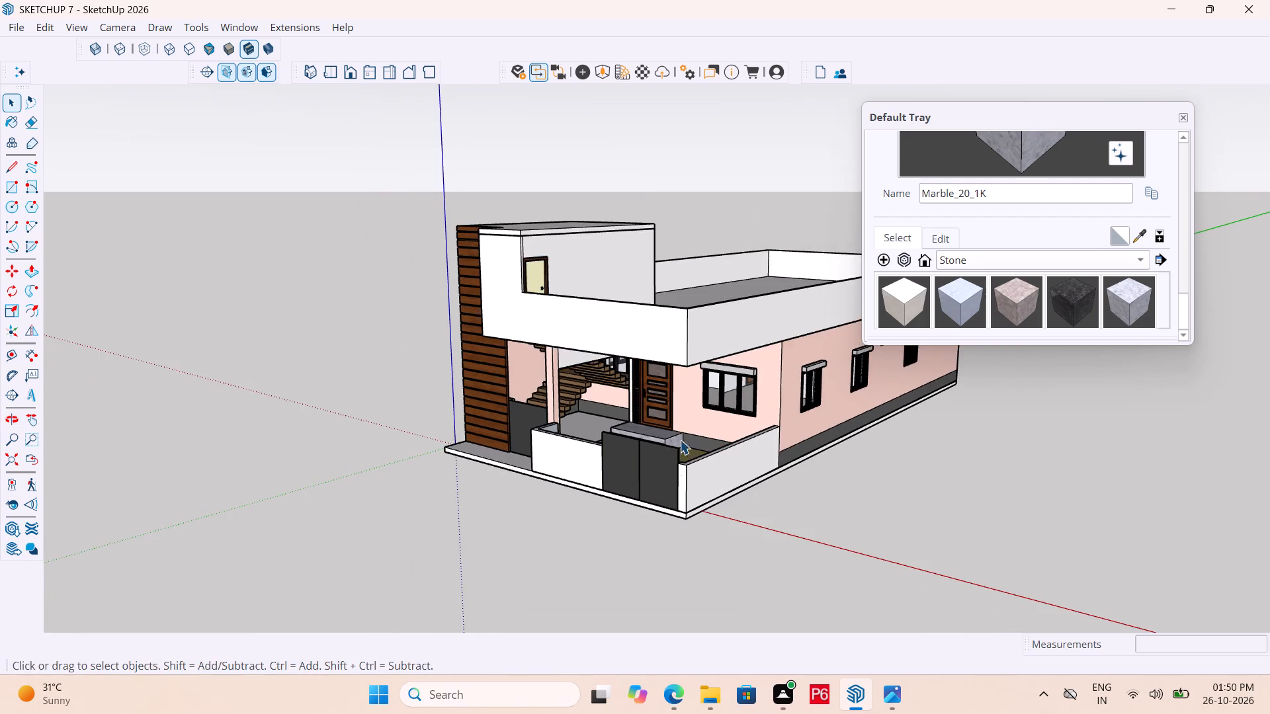
{"action": "middle_click_drag", "start_coordinate": [681, 489], "coordinate": [683, 520]}
{"action": "scroll", "coordinate": [677, 550], "scroll_direction": "up", "scroll_amount": 10}
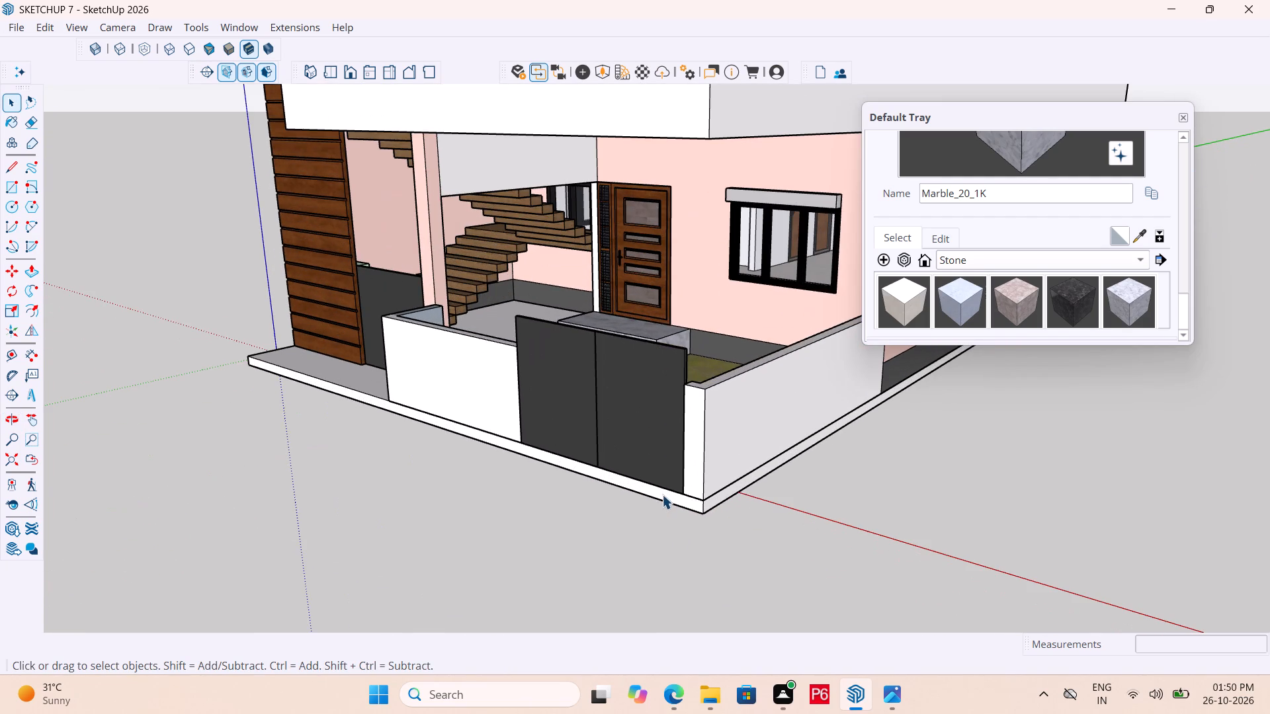
Open the plinth slab for editing and pull its front face outward, extending the slab in front of the gate and boundary wall.
{"action": "double_click", "coordinate": [665, 496]}
{"action": "double_click", "coordinate": [665, 495]}
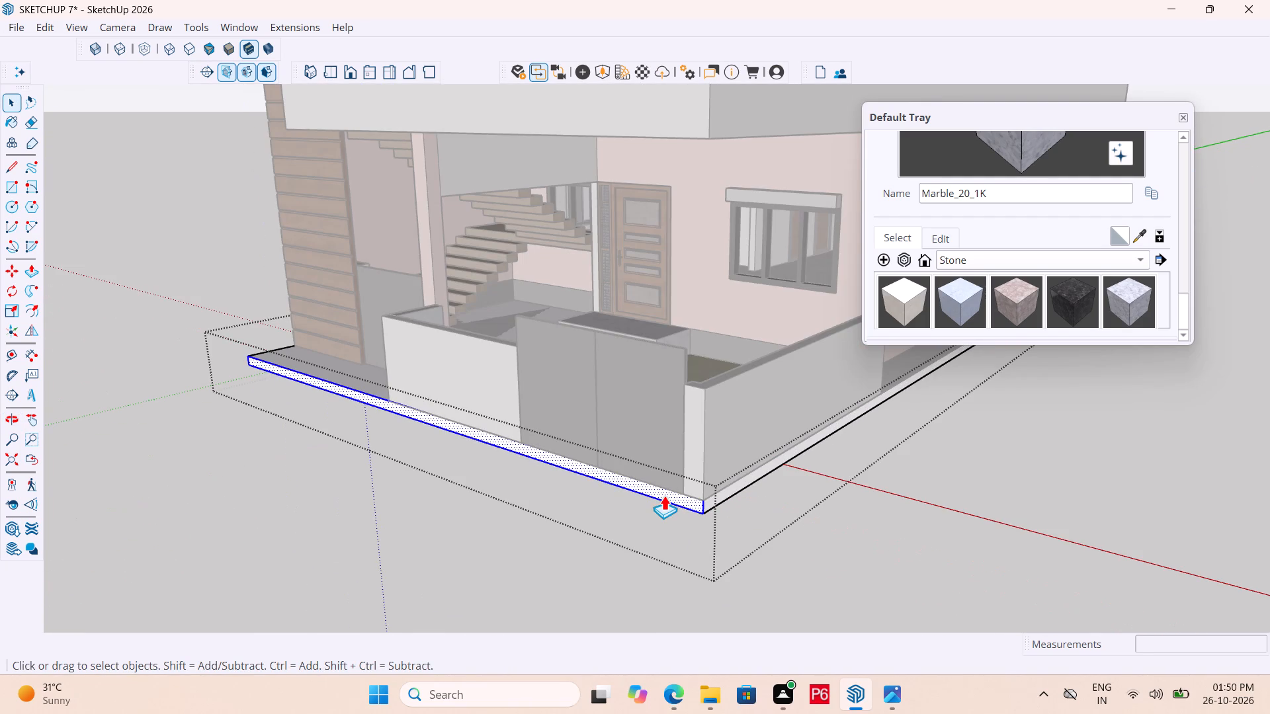
{"action": "key", "text": "p"}
{"action": "left_click", "coordinate": [664, 495]}
{"action": "left_click", "coordinate": [591, 549]}
{"action": "key", "text": "space"}
{"action": "middle_click_drag", "start_coordinate": [600, 498], "coordinate": [620, 522]}
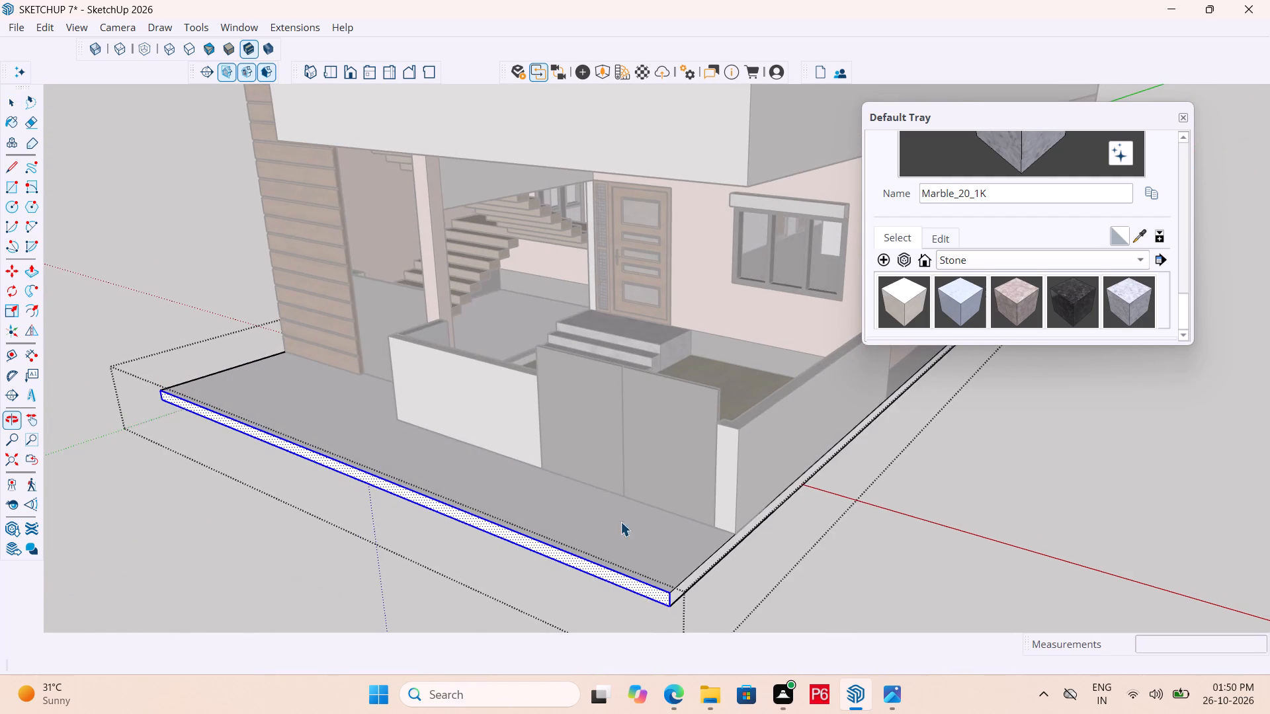
{"action": "scroll", "coordinate": [542, 406], "scroll_direction": "down", "scroll_amount": 3}
{"action": "middle_click_drag", "start_coordinate": [555, 522], "coordinate": [581, 518]}
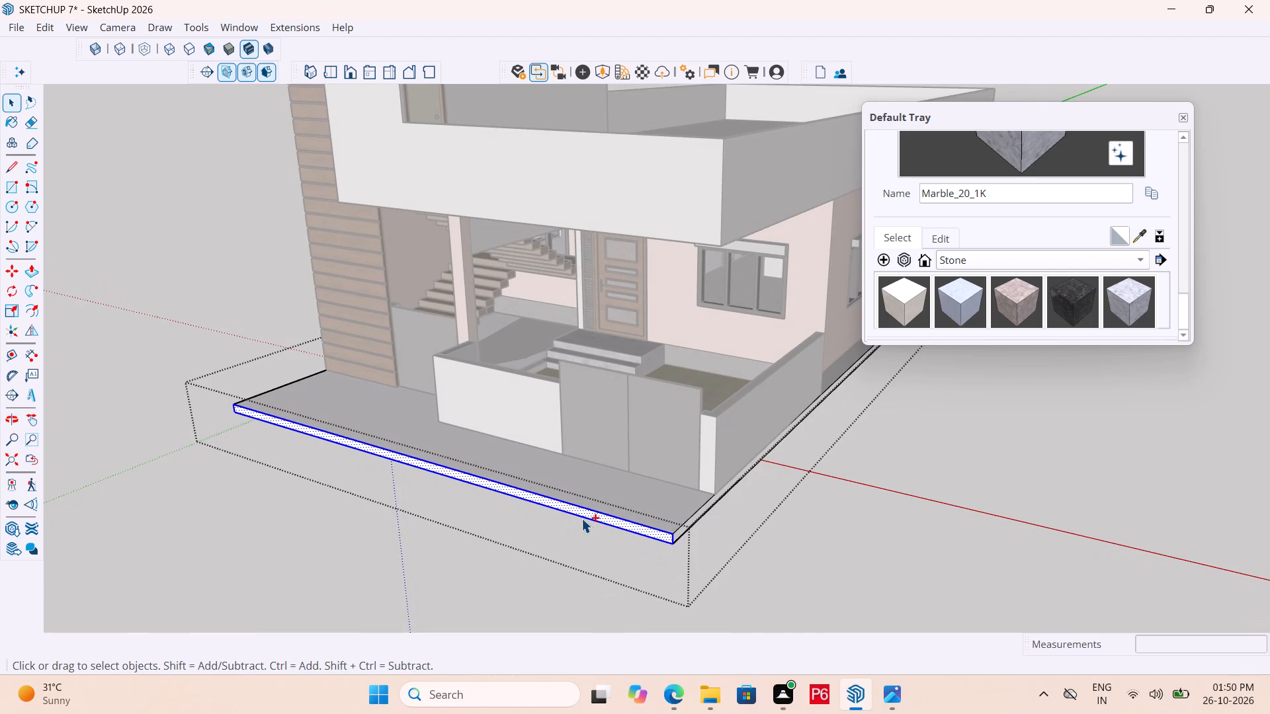
Draw lines from both ends of the gate across the slab top and down its front face, marking off the gate-width section.
{"action": "key", "text": "p"}
{"action": "scroll", "coordinate": [556, 460], "scroll_direction": "up", "scroll_amount": 3}
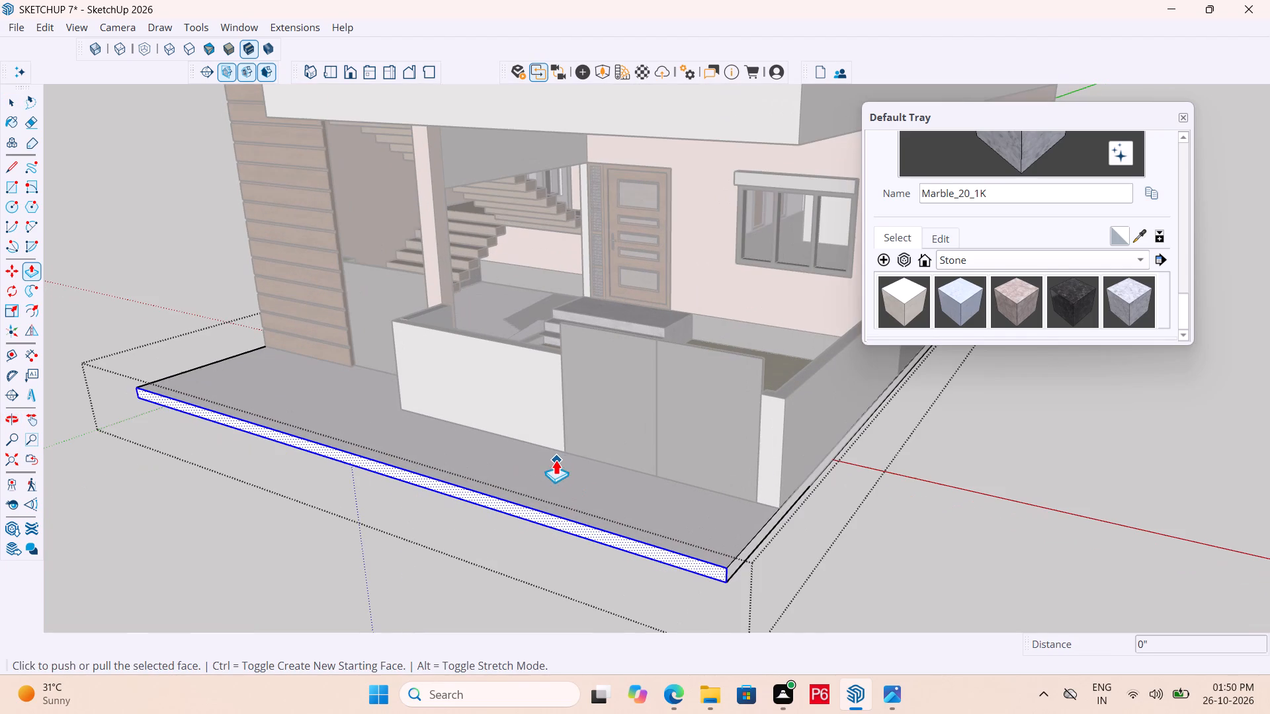
{"action": "key", "text": "space"}
{"action": "type", "text": "L"}
{"action": "left_click", "coordinate": [562, 449]}
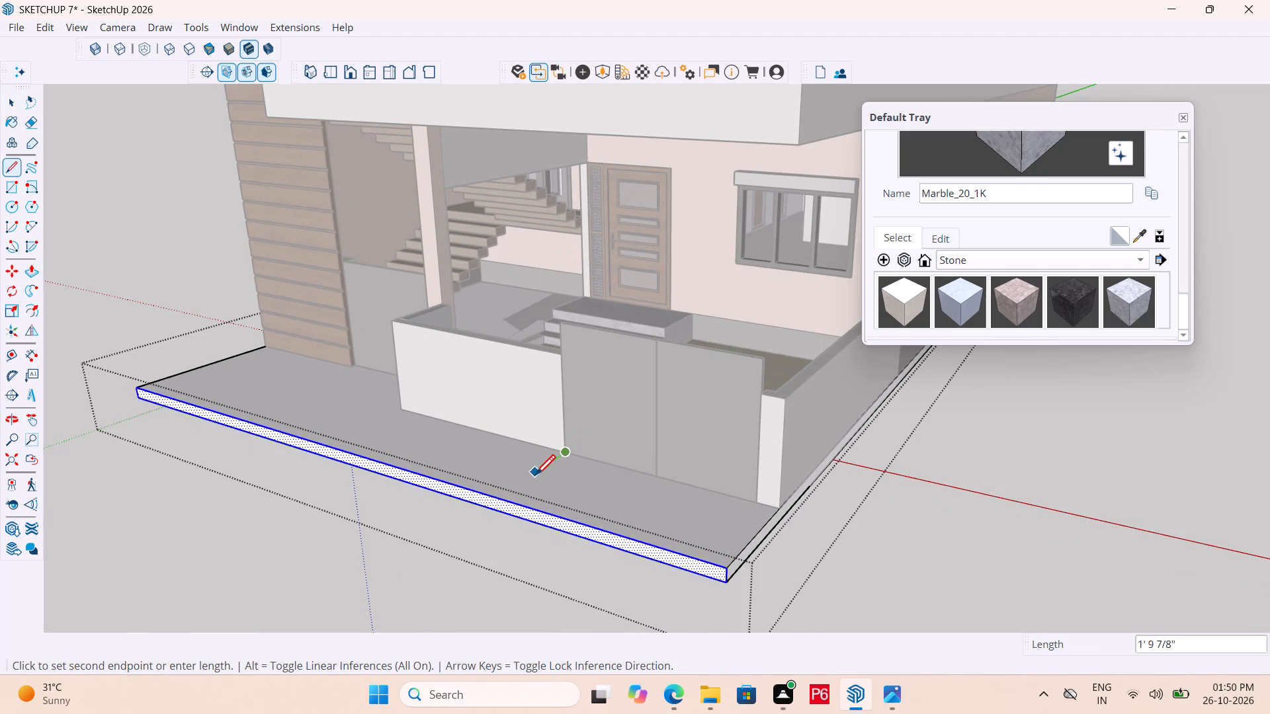
{"action": "left_click", "coordinate": [501, 499]}
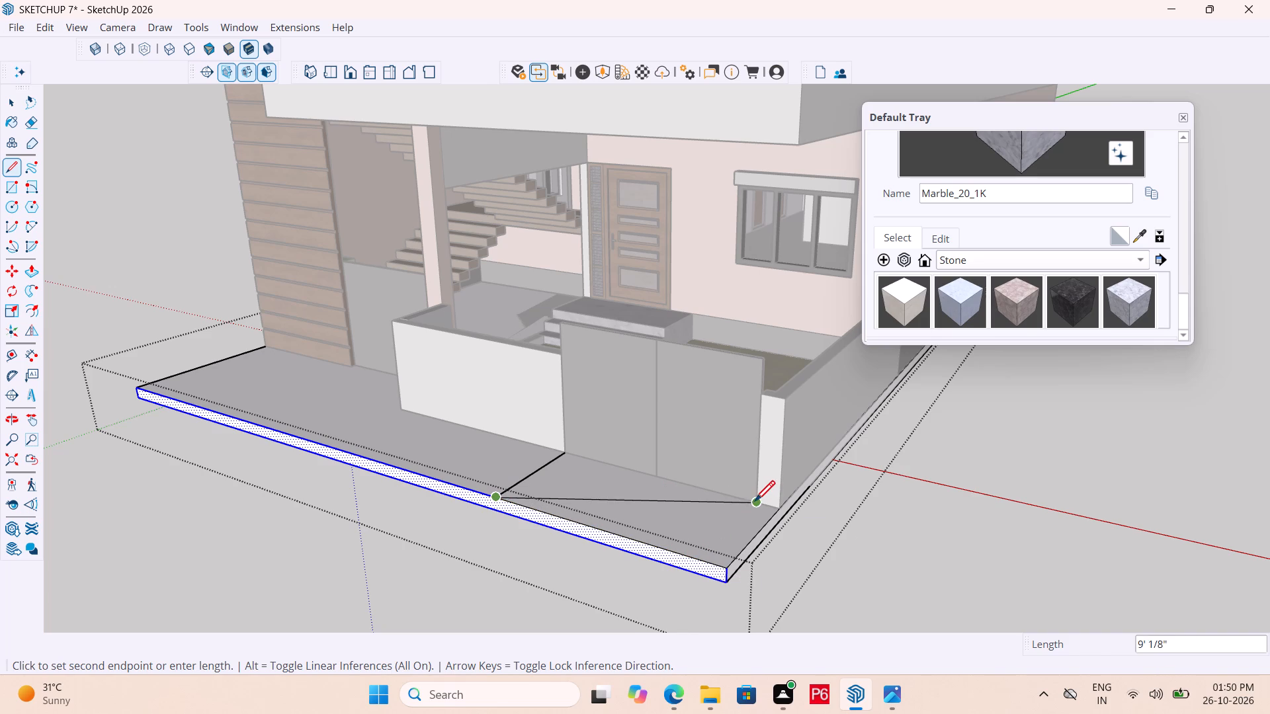
{"action": "key", "text": "space"}
{"action": "key", "text": "l"}
{"action": "left_click", "coordinate": [757, 501]}
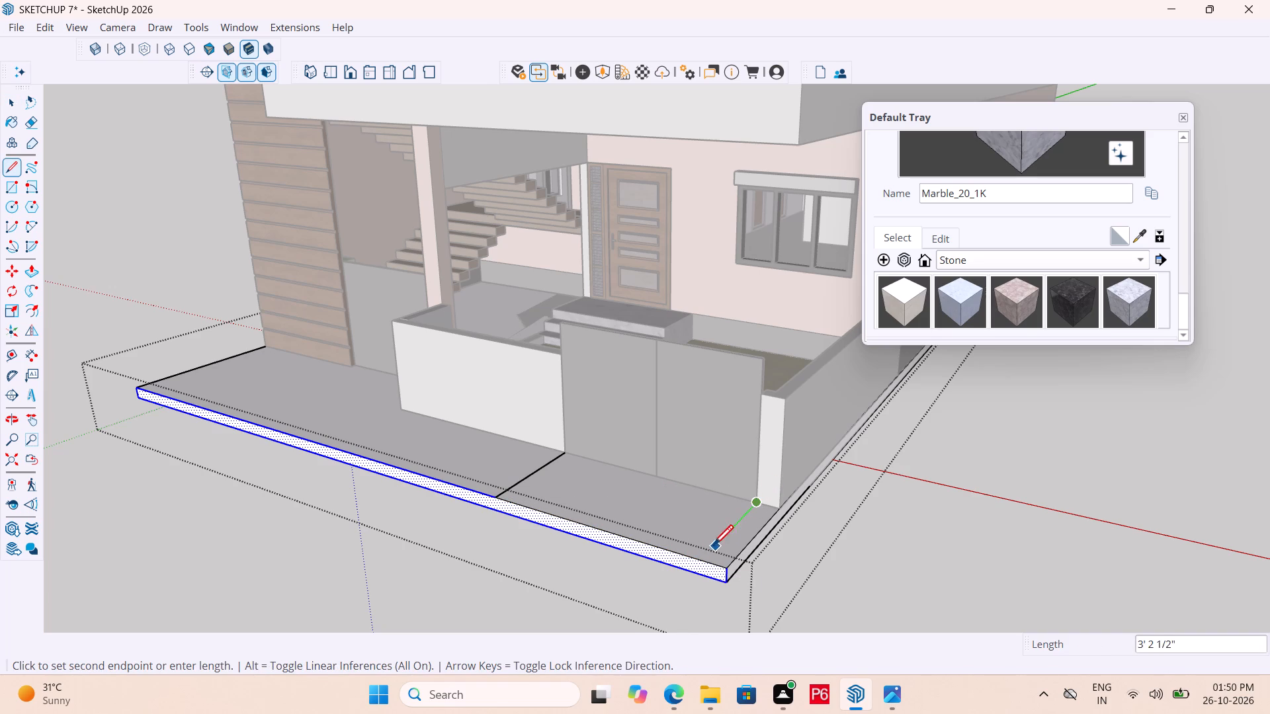
{"action": "left_click", "coordinate": [703, 563]}
{"action": "left_click", "coordinate": [697, 567]}
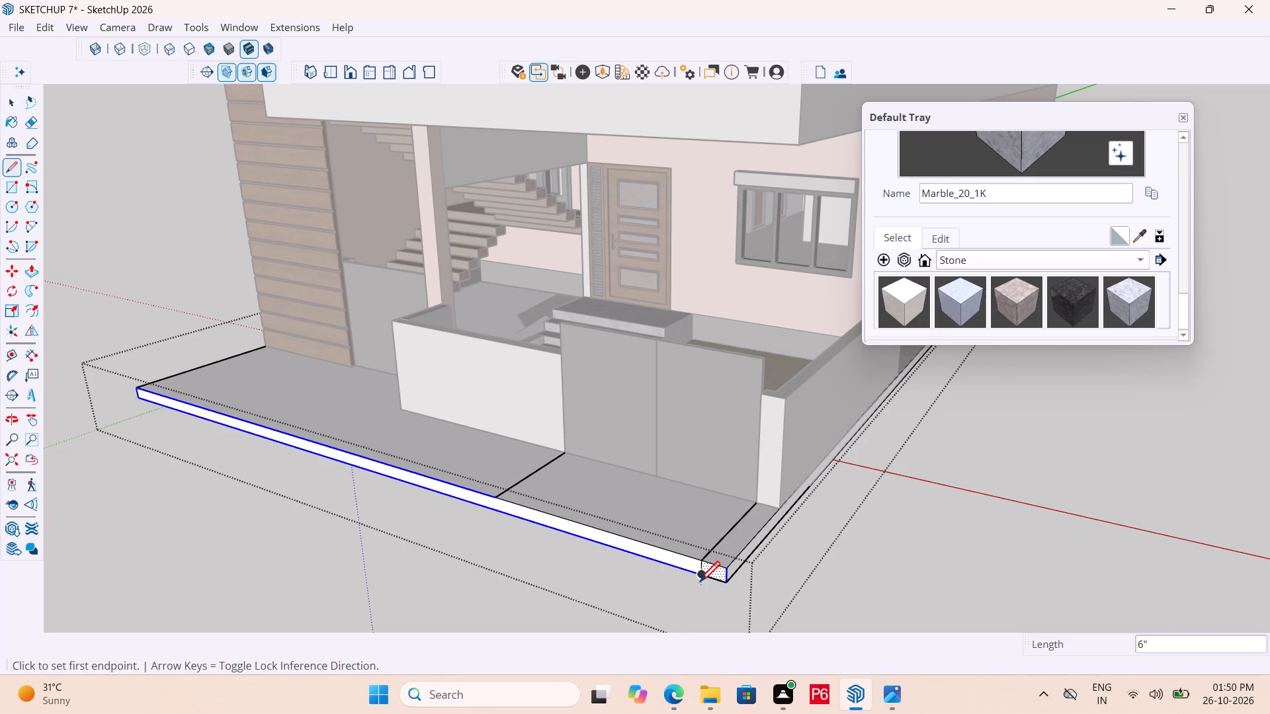
{"action": "left_click", "coordinate": [700, 584]}
{"action": "key", "text": "space"}
{"action": "type", "text": "L"}
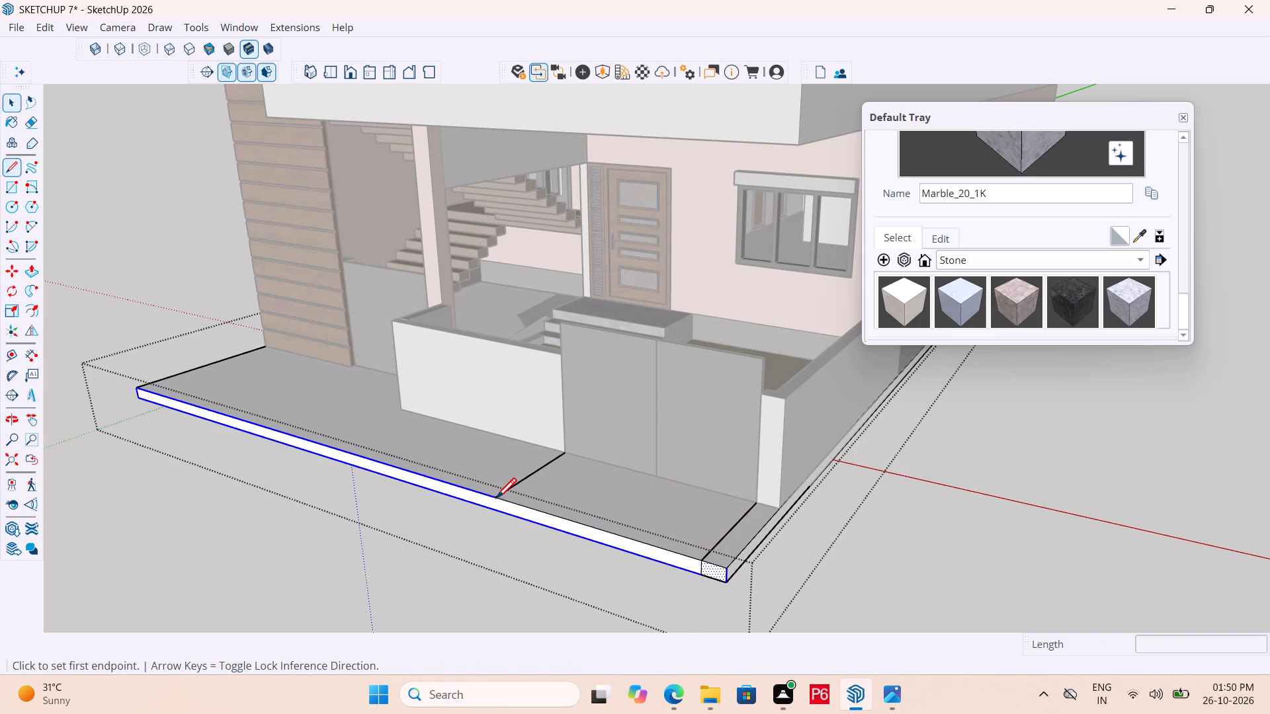
{"action": "left_click", "coordinate": [496, 500]}
{"action": "left_click", "coordinate": [500, 510]}
{"action": "key", "text": "space"}
Push the marked gate-width section of the slab back to the gate line, cutting it out, and leave the slab group.
{"action": "scroll", "coordinate": [513, 440], "scroll_direction": "down", "scroll_amount": 4}
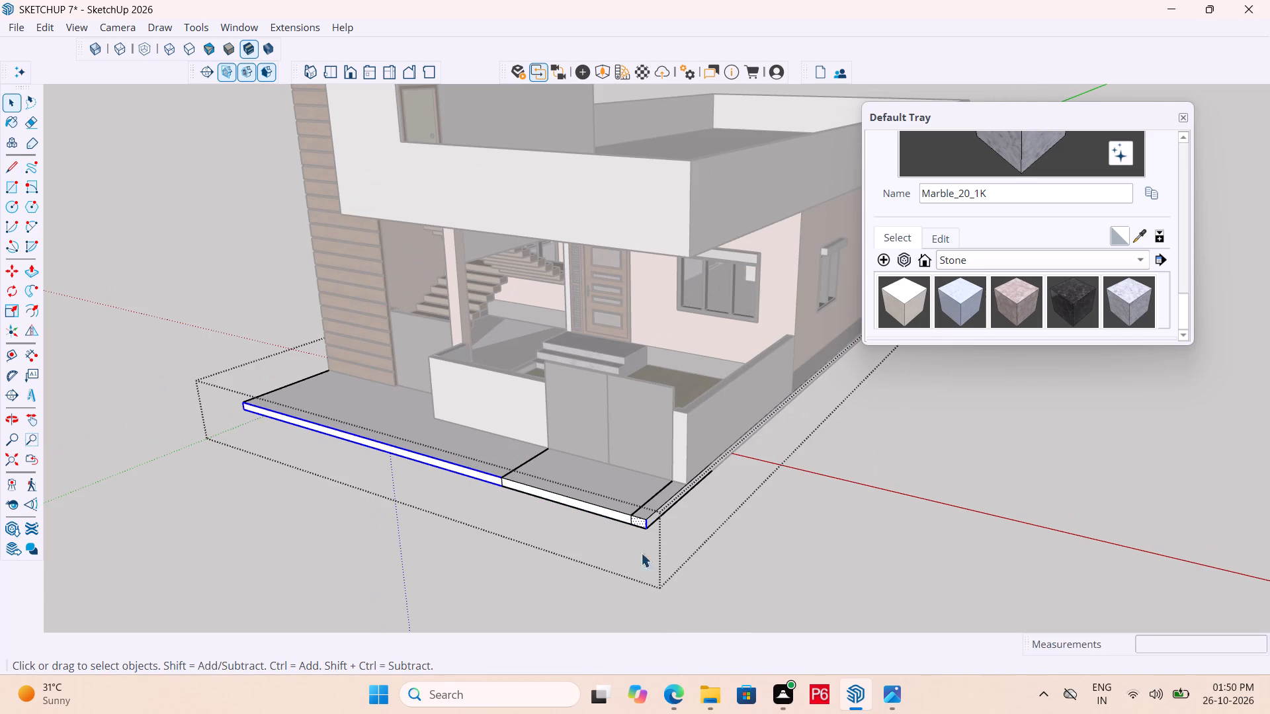
{"action": "middle_click_drag", "start_coordinate": [687, 558], "coordinate": [715, 576]}
{"action": "key", "text": "p"}
{"action": "scroll", "coordinate": [622, 535], "scroll_direction": "up", "scroll_amount": 3}
{"action": "left_click", "coordinate": [625, 532]}
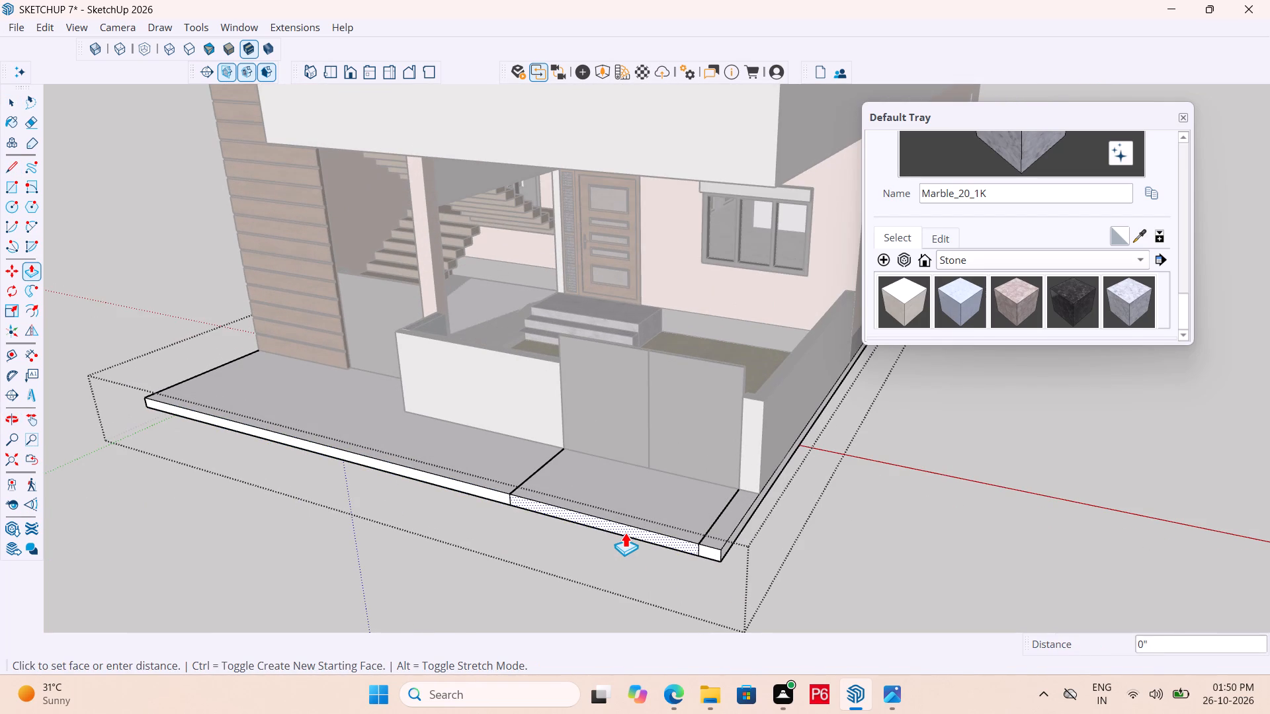
{"action": "left_click", "coordinate": [700, 464]}
{"action": "middle_click_drag", "start_coordinate": [696, 469], "coordinate": [679, 472]}
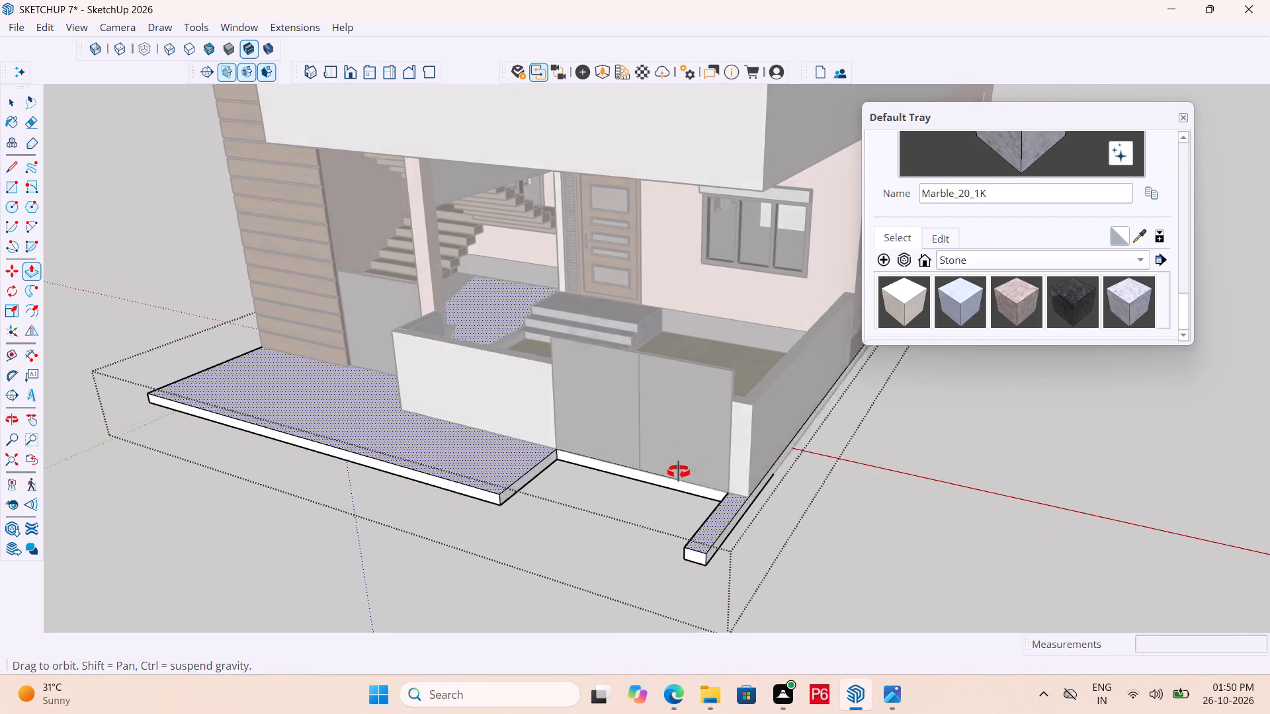
{"action": "middle_click_drag", "start_coordinate": [679, 472], "coordinate": [669, 476]}
{"action": "key", "text": "space"}
{"action": "left_click", "coordinate": [812, 508]}
{"action": "middle_click", "coordinate": [658, 510]}
Save the model.
{"action": "key", "text": "ctrl+s"}
{"action": "key", "text": "ctrl+s"}
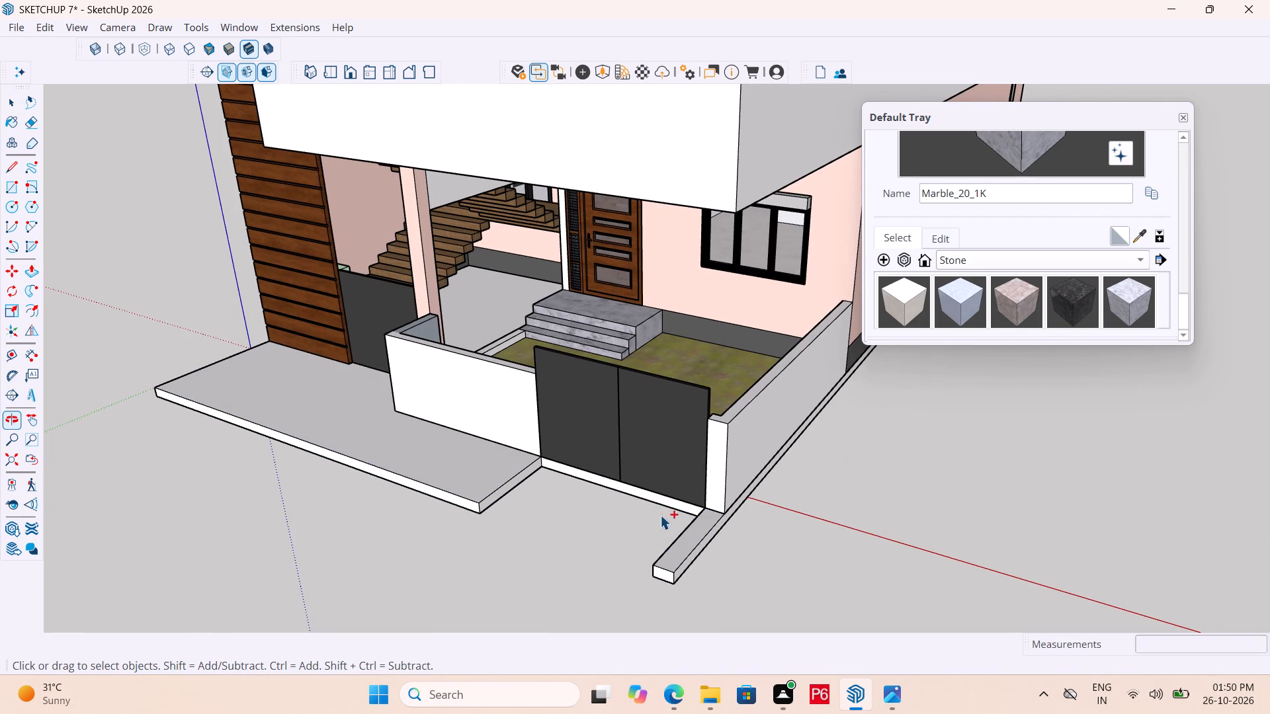
{"action": "key", "text": "ctrl+s"}
{"action": "key", "text": "ctrl+s"}
Push the front faces of the wide slab and the narrow strip beside the gate cutout back by 10 7/8".
{"action": "scroll", "coordinate": [589, 503], "scroll_direction": "down", "scroll_amount": 6, "text": "ctrl"}
{"action": "scroll", "coordinate": [515, 487], "scroll_direction": "down", "scroll_amount": 4}
{"action": "middle_click_drag", "start_coordinate": [583, 514], "coordinate": [722, 531]}
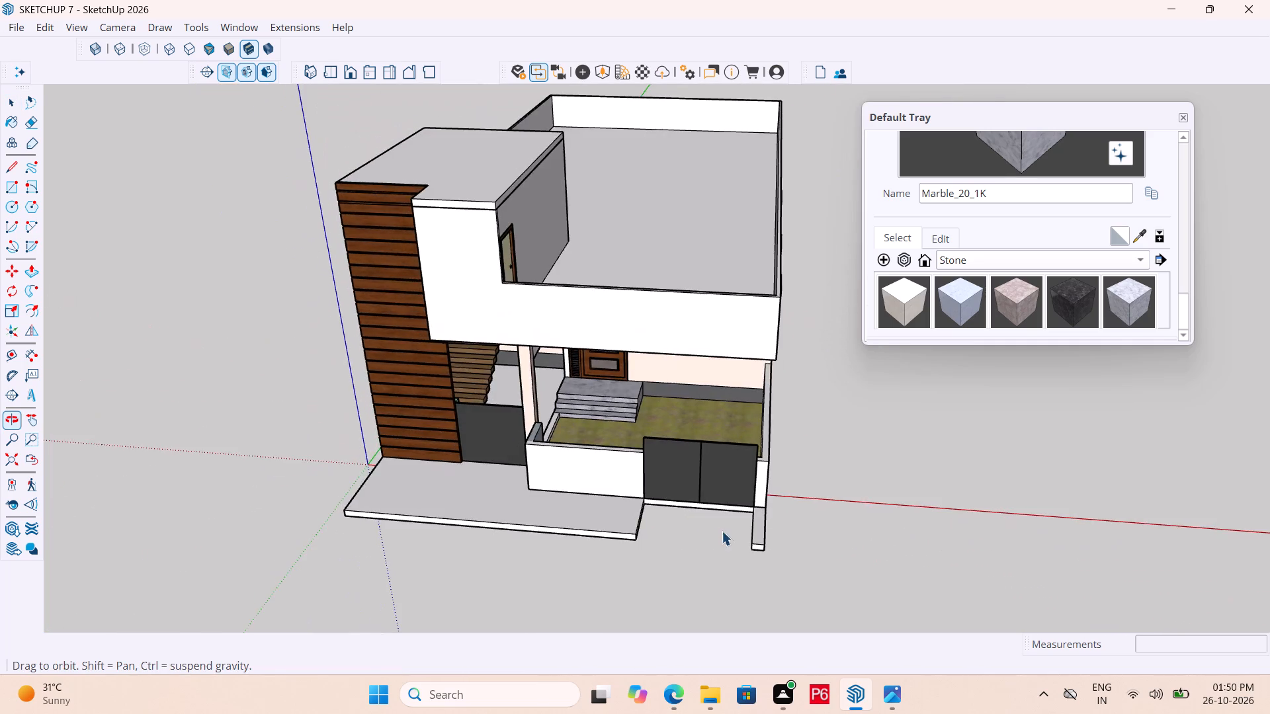
{"action": "middle_click_drag", "start_coordinate": [722, 531], "coordinate": [720, 532]}
{"action": "scroll", "coordinate": [732, 548], "scroll_direction": "up", "scroll_amount": 10}
{"action": "middle_click_drag", "start_coordinate": [530, 493], "coordinate": [471, 483]}
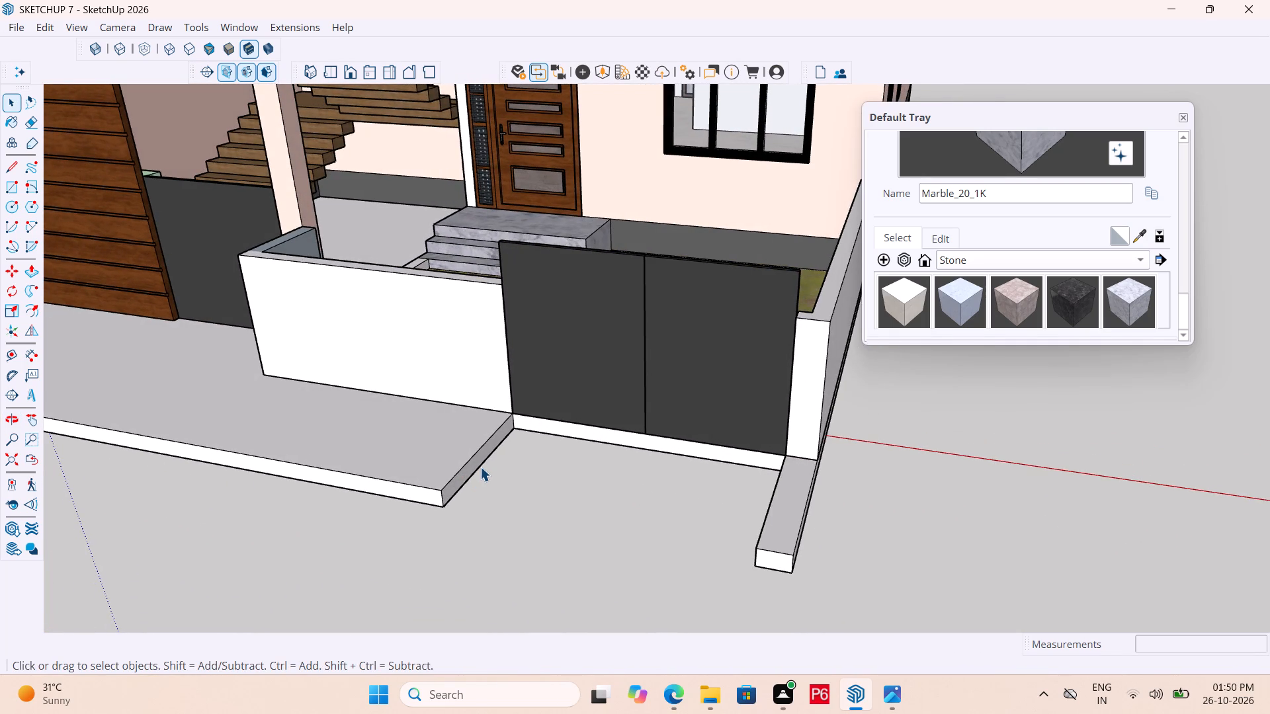
{"action": "middle_click_drag", "start_coordinate": [482, 471], "coordinate": [440, 487]}
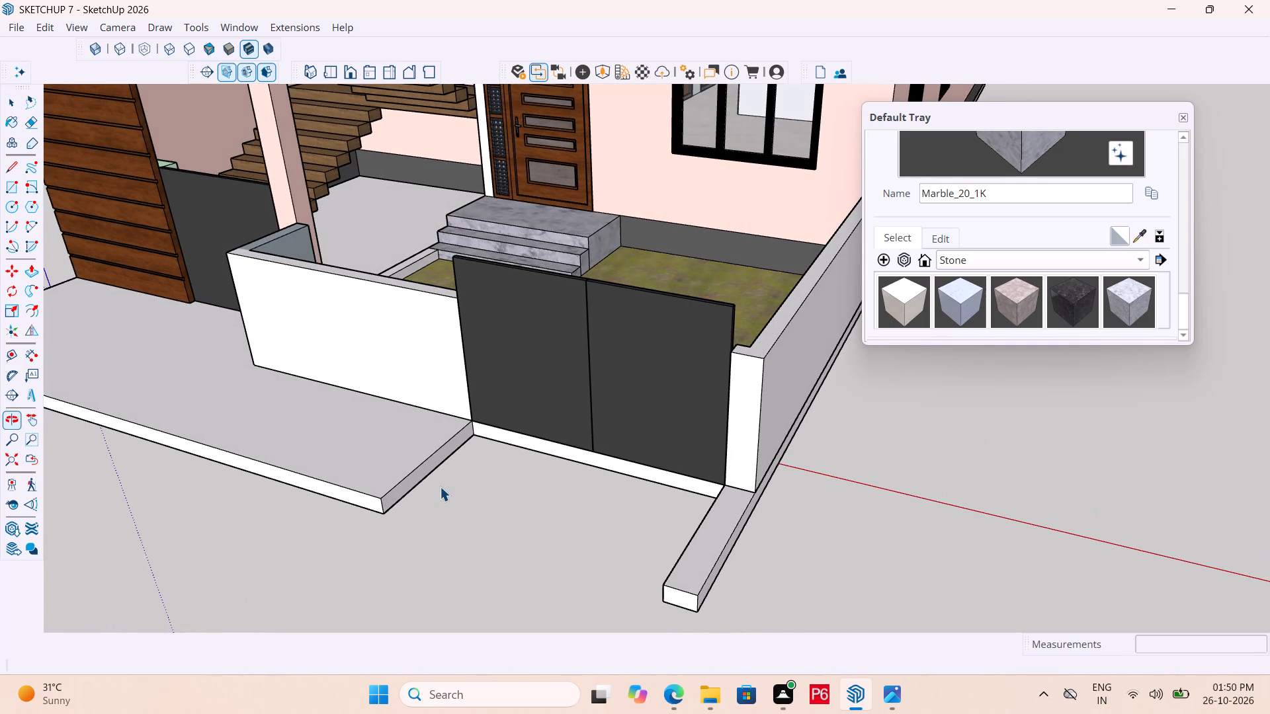
{"action": "left_click", "coordinate": [372, 504]}
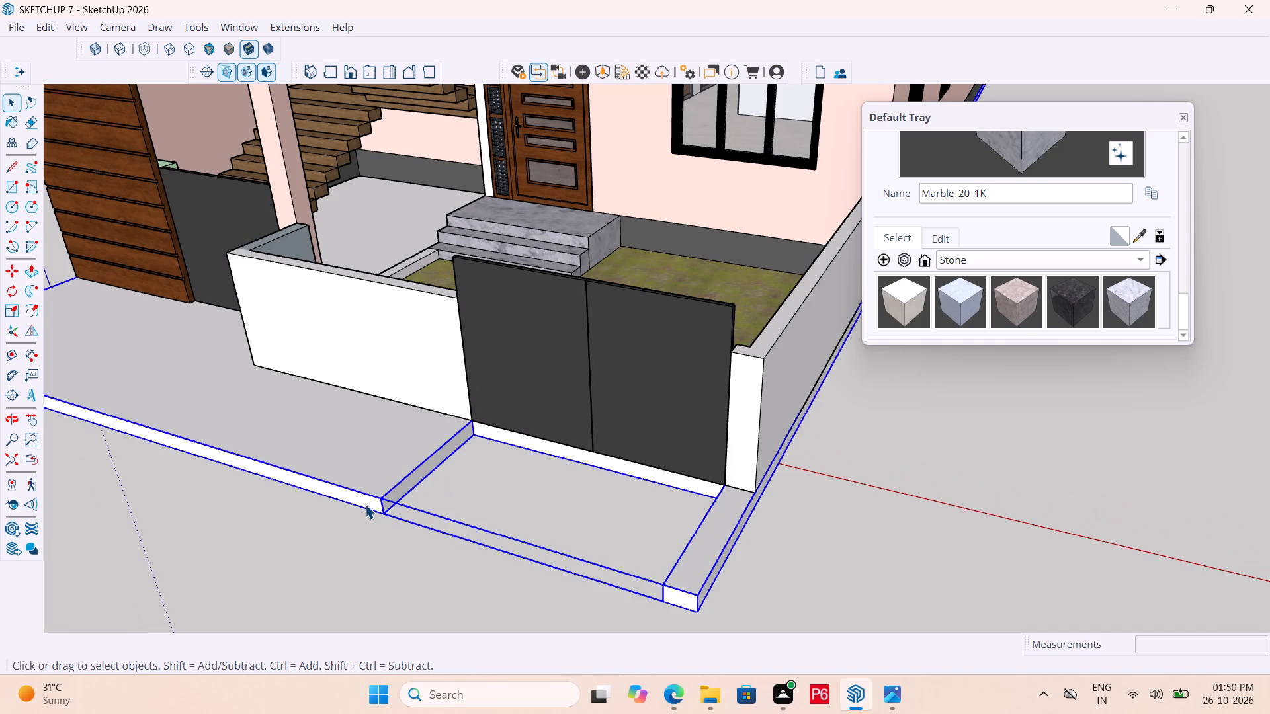
{"action": "double_click", "coordinate": [365, 504]}
{"action": "left_click", "coordinate": [357, 502]}
{"action": "key", "text": "p"}
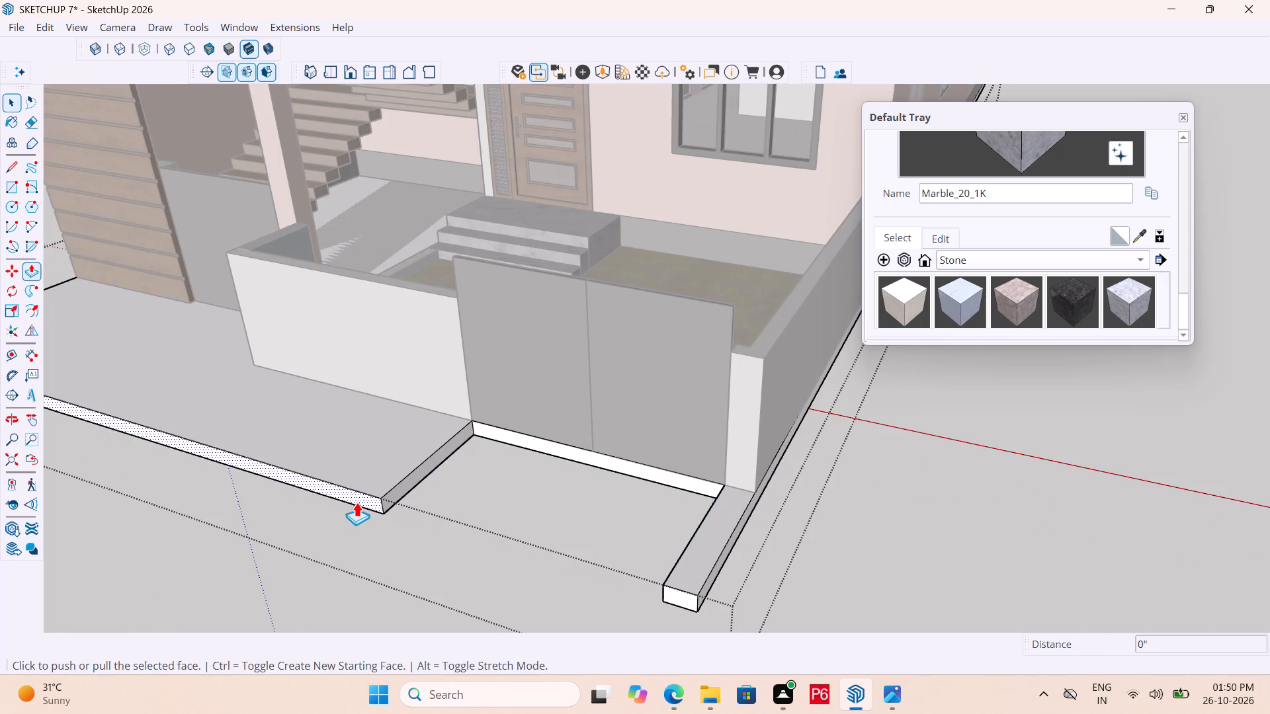
{"action": "left_click", "coordinate": [357, 502]}
{"action": "left_click", "coordinate": [379, 483]}
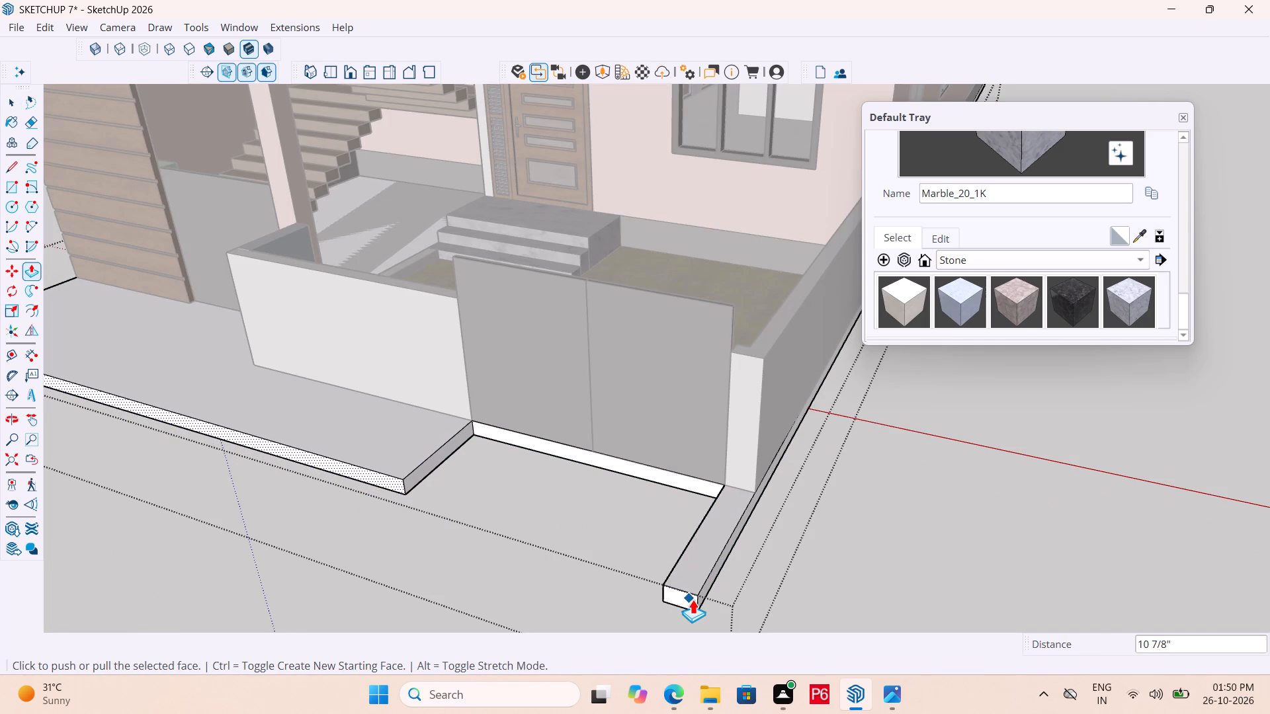
{"action": "key", "text": "space"}
{"action": "left_click", "coordinate": [681, 601]}
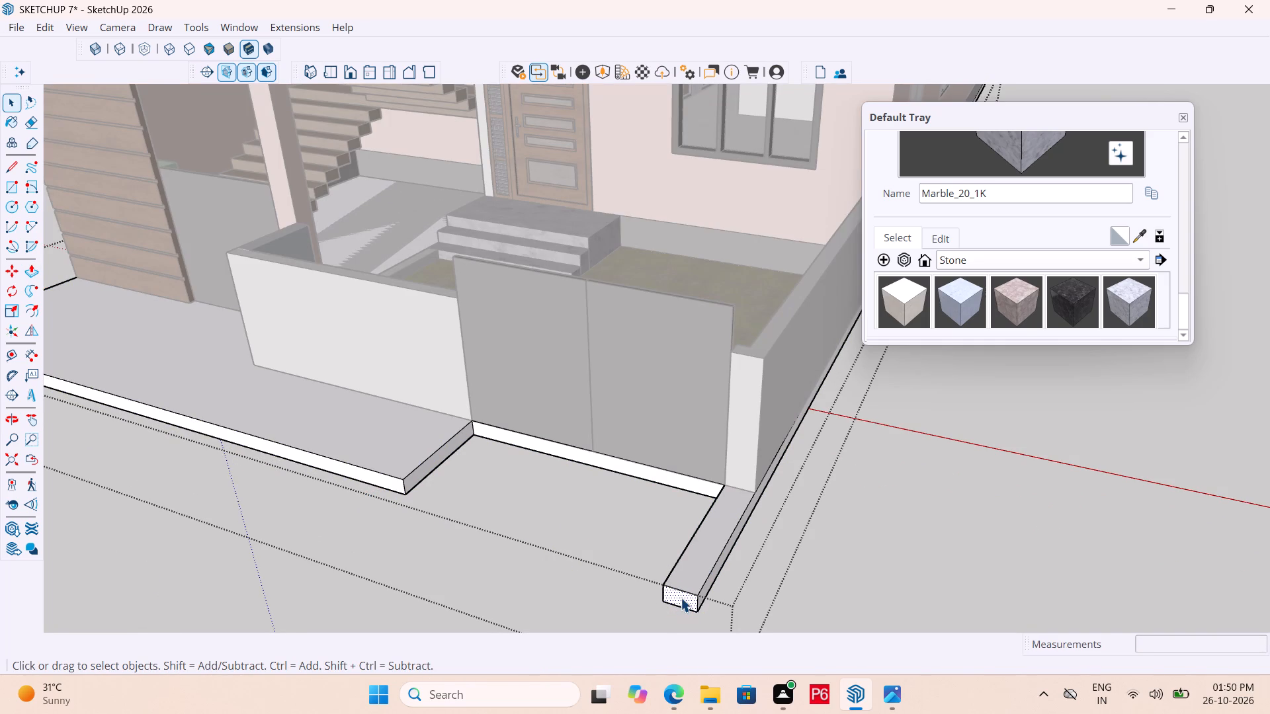
{"action": "key", "text": "p"}
{"action": "double_click", "coordinate": [681, 598]}
{"action": "middle_click_drag", "start_coordinate": [623, 576], "coordinate": [533, 573]}
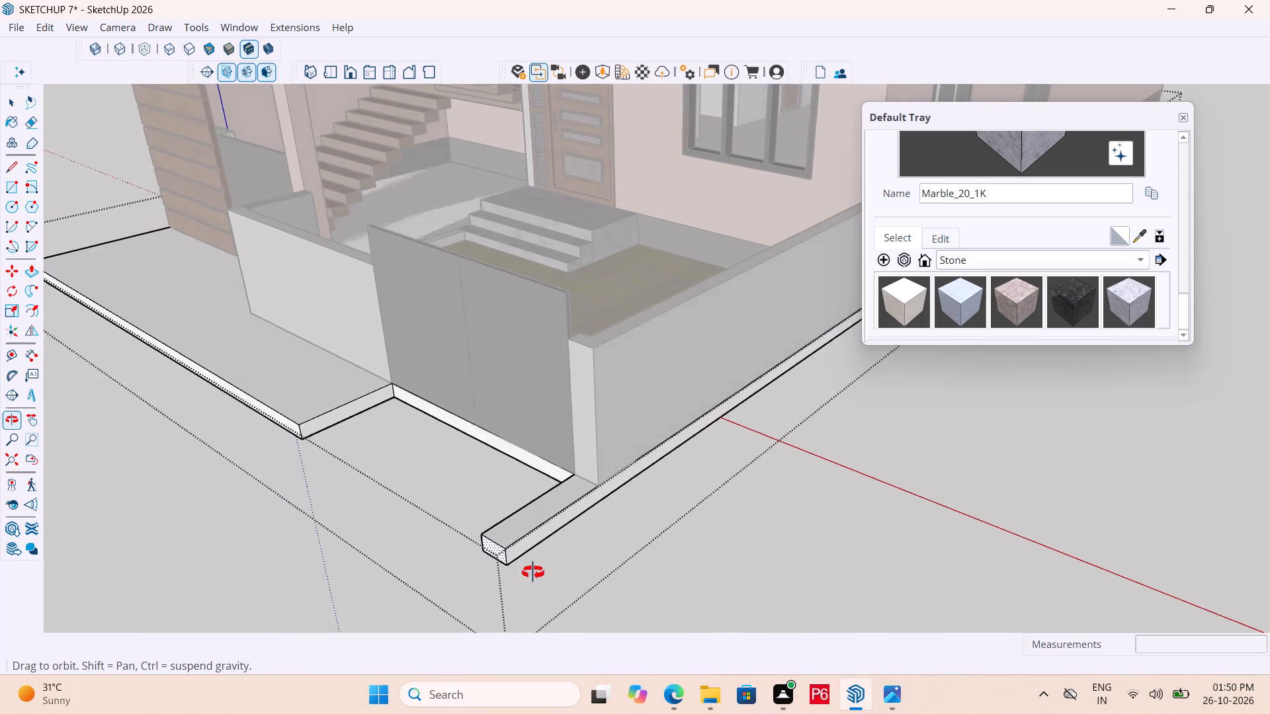
{"action": "middle_click_drag", "start_coordinate": [533, 573], "coordinate": [562, 577]}
Save the model.
{"action": "key", "text": "ctrl+s"}
{"action": "key", "text": "ctrl+s"}
{"action": "key", "text": "ctrl+s"}
{"action": "key", "text": "ctrl+s"}
{"action": "key", "text": "ctrl+s"}
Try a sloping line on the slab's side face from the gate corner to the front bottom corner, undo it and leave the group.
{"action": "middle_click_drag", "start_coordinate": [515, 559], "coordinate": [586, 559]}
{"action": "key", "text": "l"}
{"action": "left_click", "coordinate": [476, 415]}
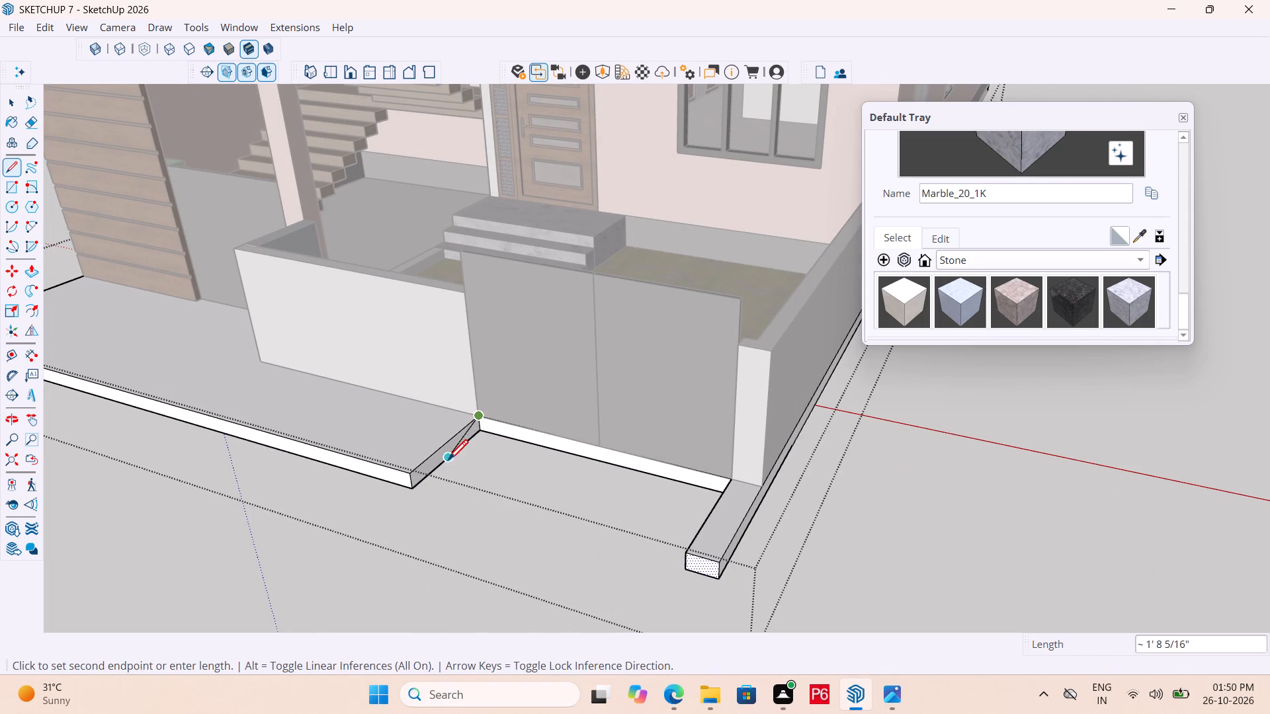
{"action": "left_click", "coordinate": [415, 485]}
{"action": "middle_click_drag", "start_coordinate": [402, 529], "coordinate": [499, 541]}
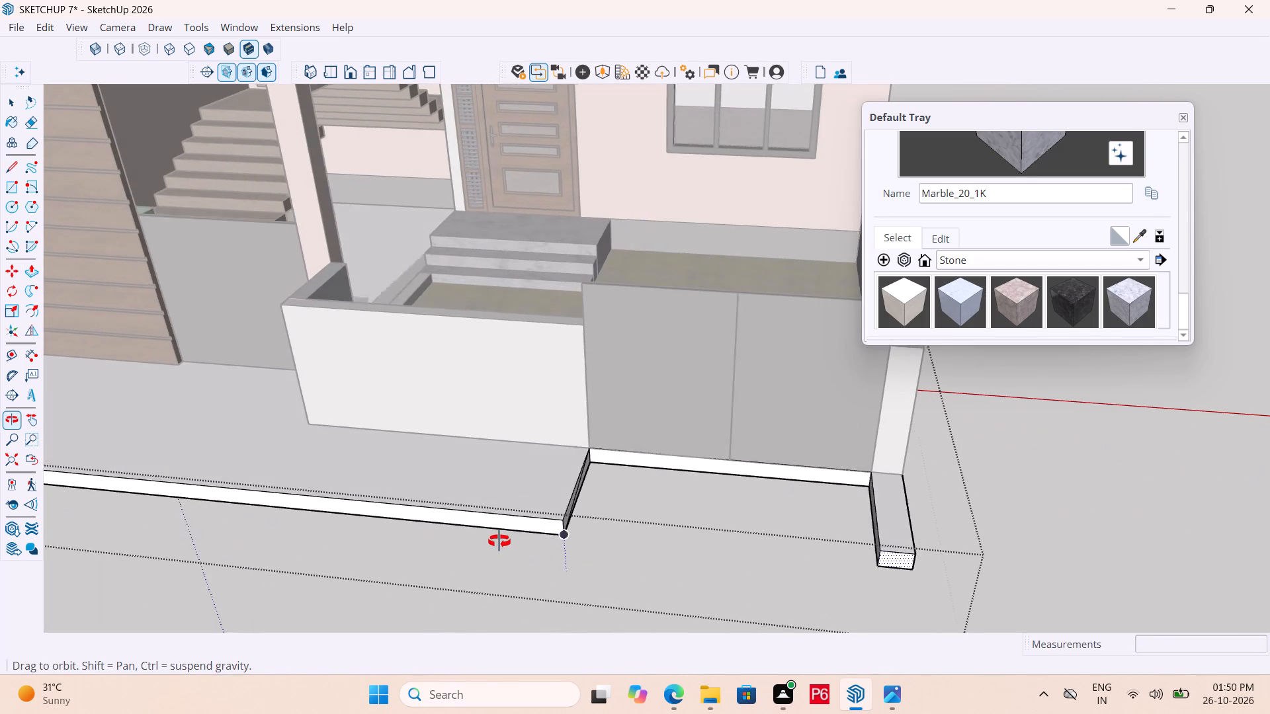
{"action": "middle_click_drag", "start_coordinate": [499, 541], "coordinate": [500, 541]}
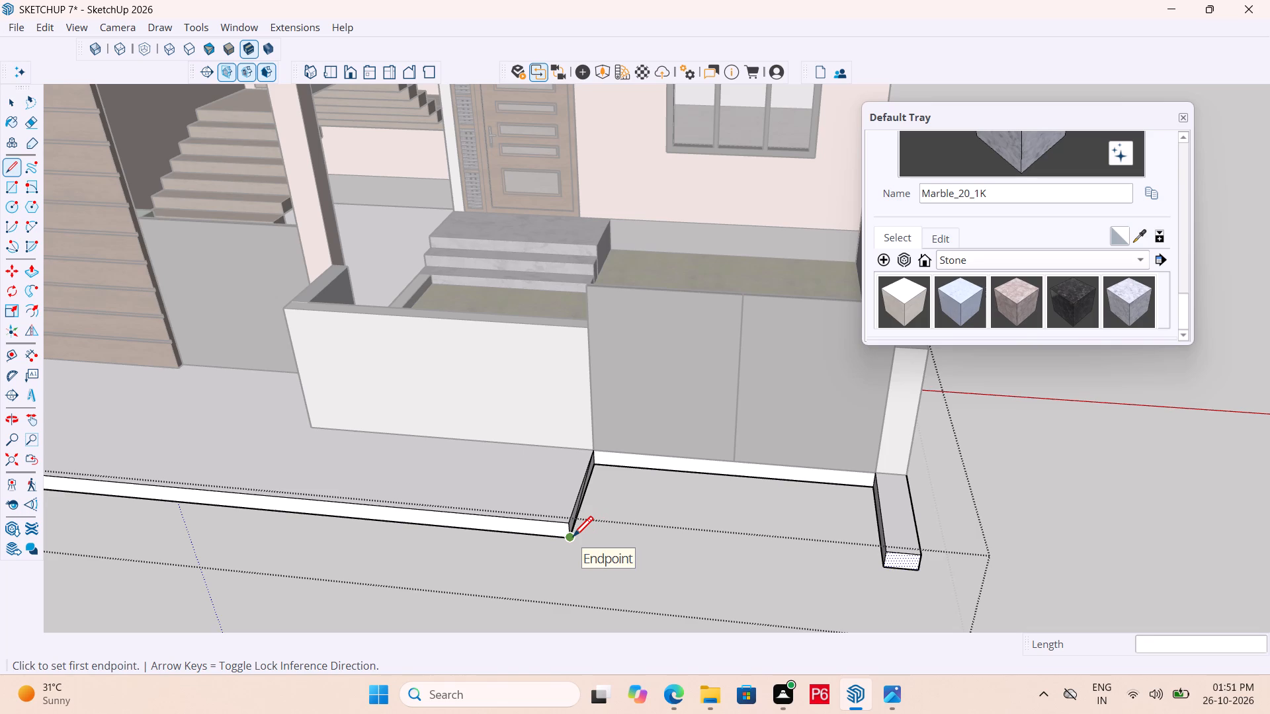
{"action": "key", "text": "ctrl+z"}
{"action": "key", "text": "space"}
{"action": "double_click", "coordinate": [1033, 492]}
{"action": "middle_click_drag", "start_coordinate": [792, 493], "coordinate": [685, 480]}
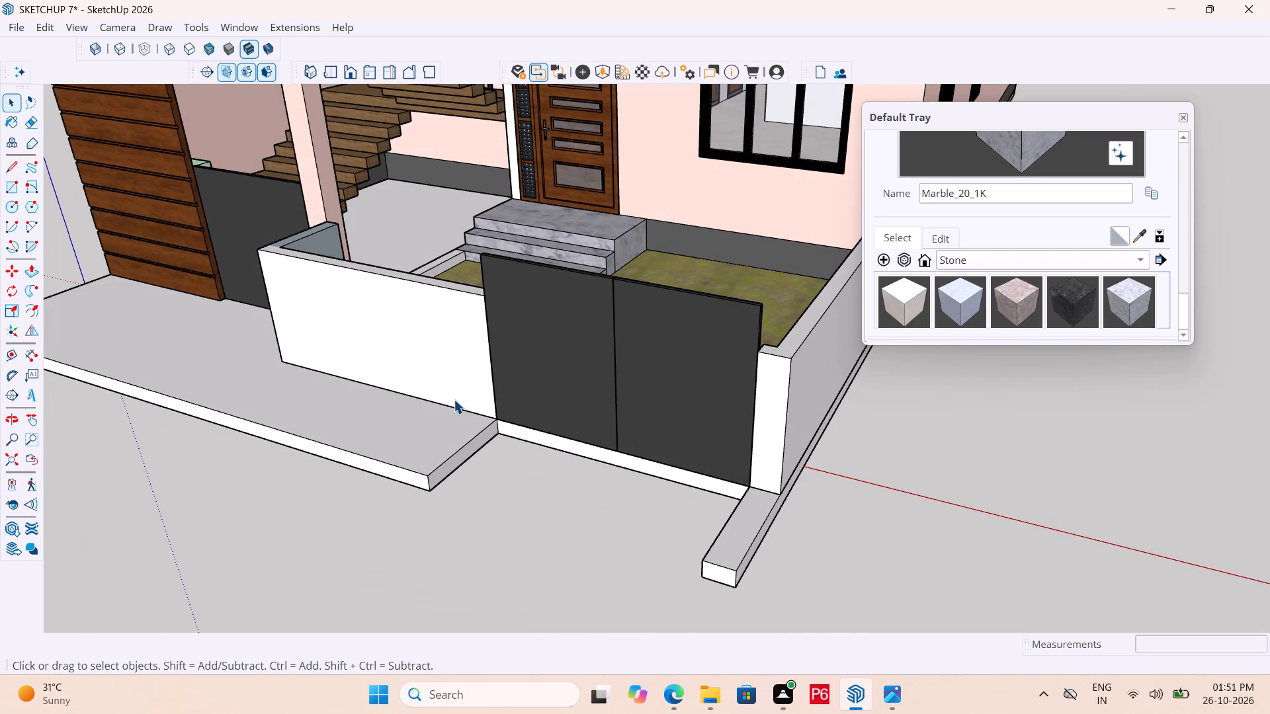
Draw a sloping ramp face in the gate cutout using two diagonal side lines about 3' 3" long and an 8' bottom front edge.
{"action": "left_click", "coordinate": [454, 399]}
{"action": "left_click", "coordinate": [448, 440]}
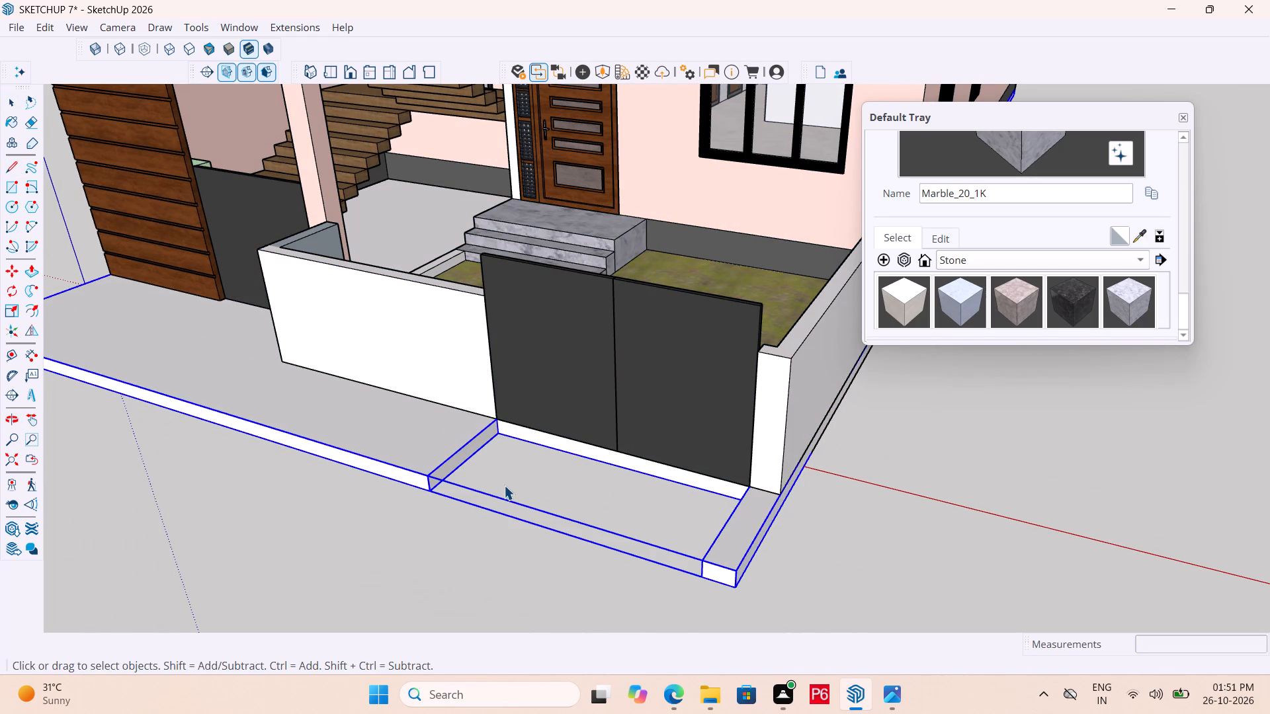
{"action": "key", "text": "space"}
{"action": "double_click", "coordinate": [439, 446]}
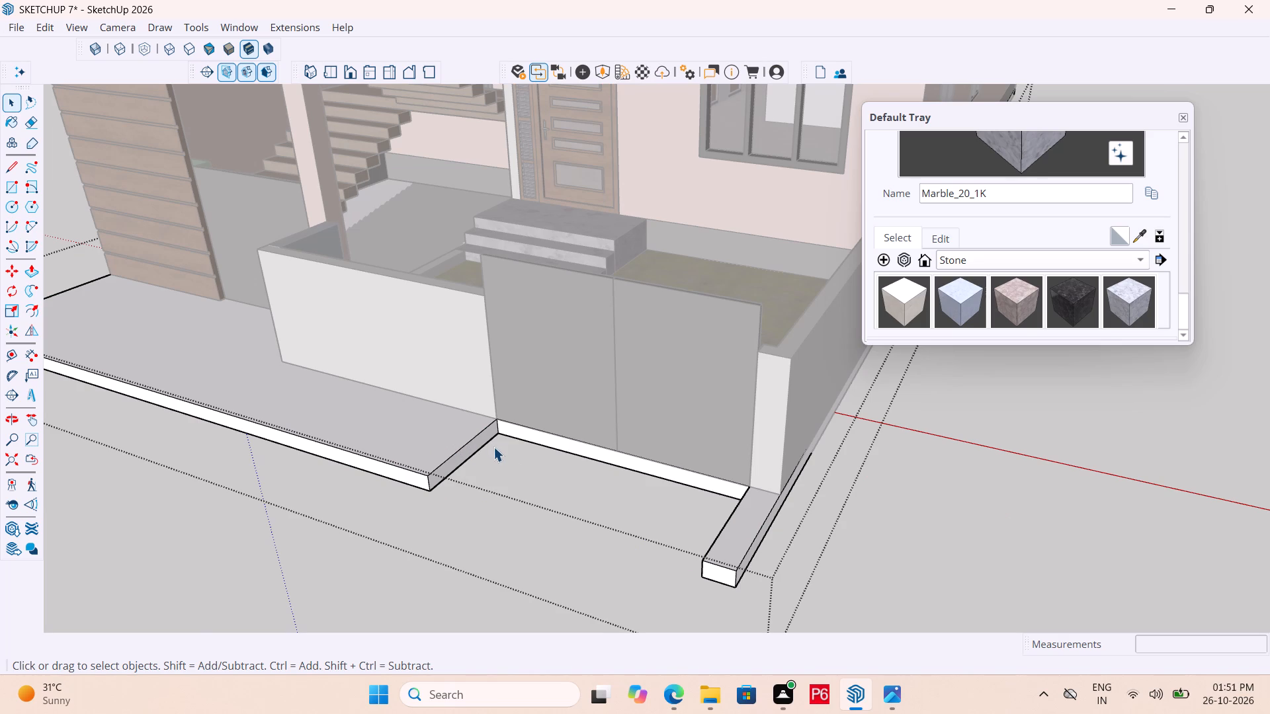
{"action": "key", "text": "l"}
{"action": "left_click", "coordinate": [495, 423]}
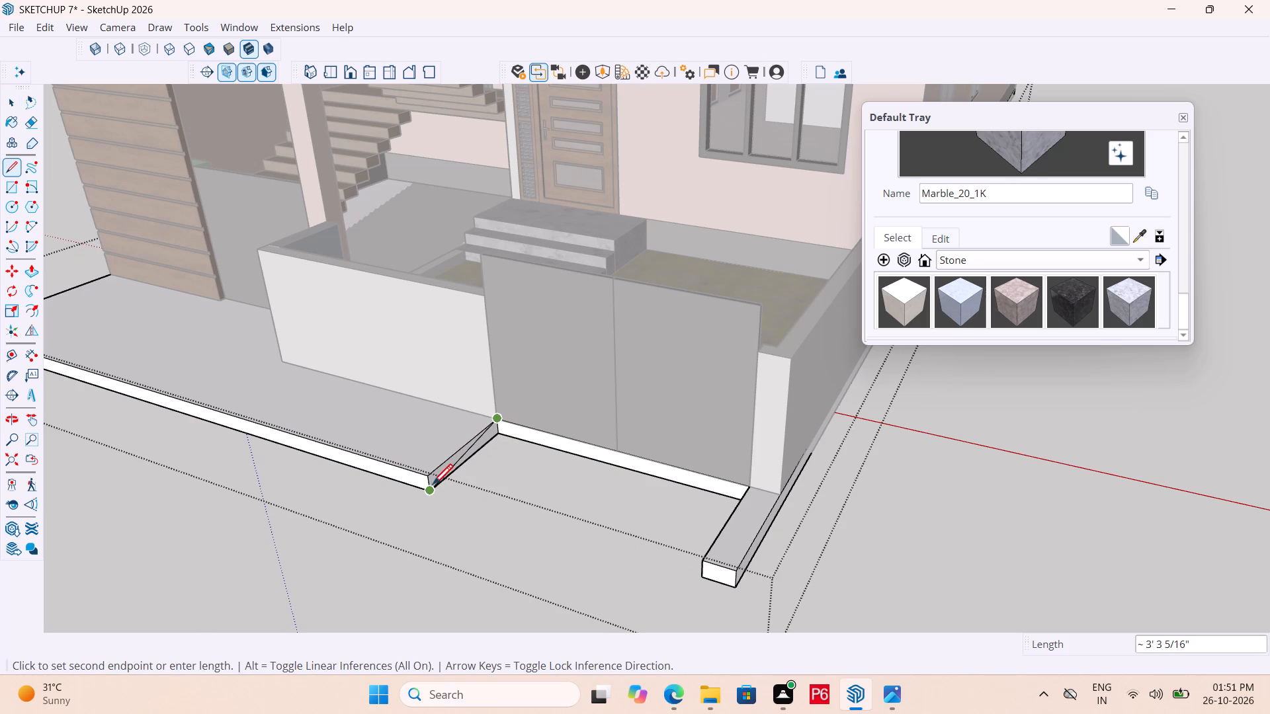
{"action": "left_click", "coordinate": [431, 491]}
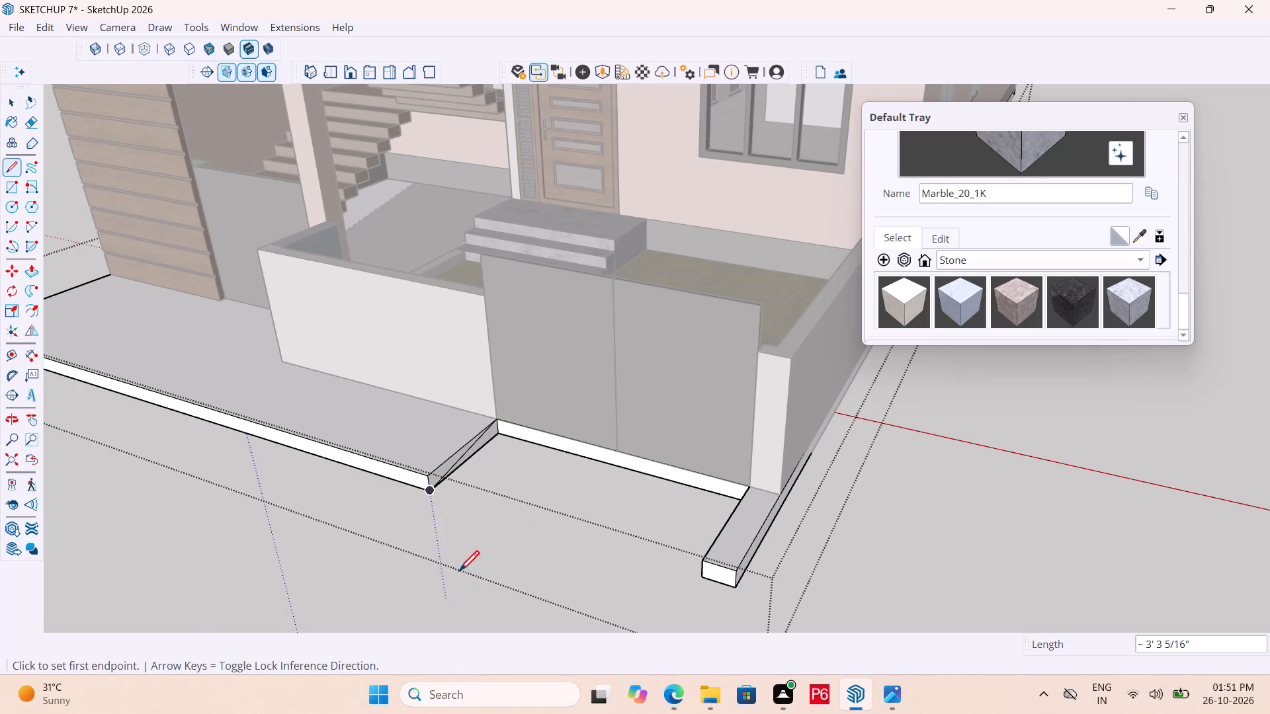
{"action": "left_click", "coordinate": [429, 493]}
{"action": "scroll", "coordinate": [607, 530], "scroll_direction": "down", "scroll_amount": 4}
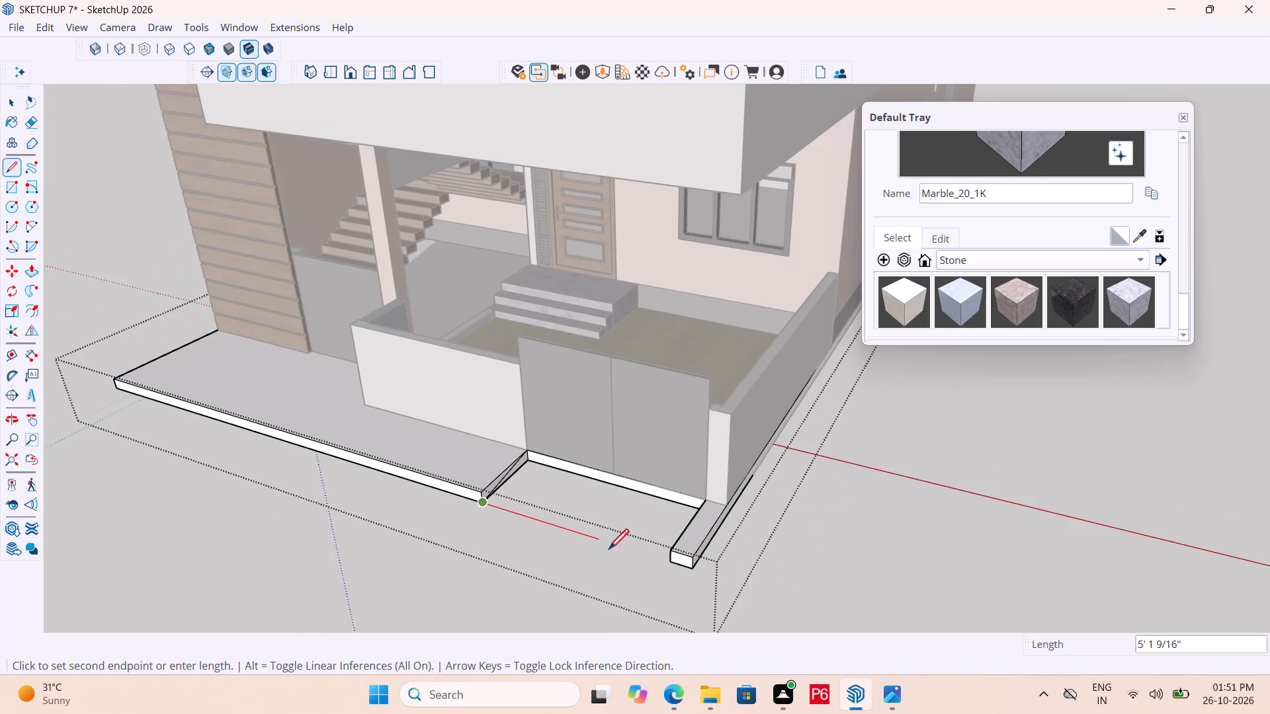
{"action": "middle_click_drag", "start_coordinate": [609, 551], "coordinate": [823, 589]}
{"action": "scroll", "coordinate": [987, 535], "scroll_direction": "up", "scroll_amount": 11}
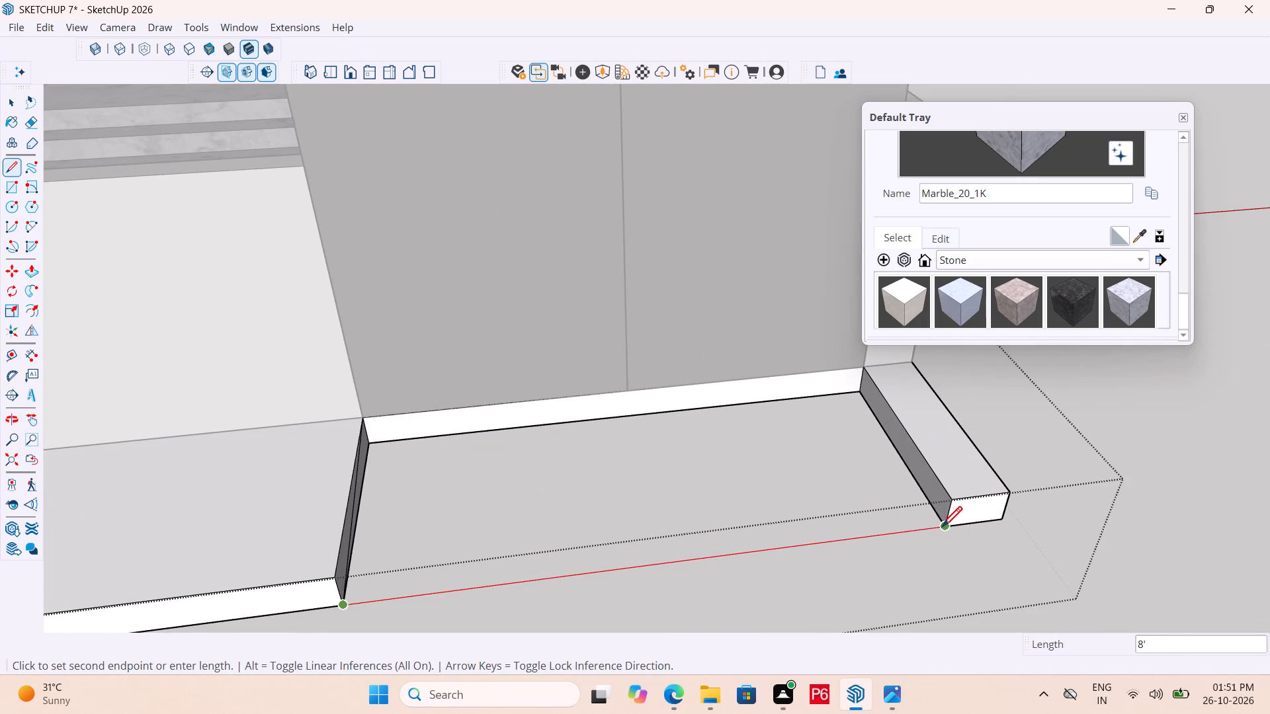
{"action": "left_click", "coordinate": [943, 528]}
{"action": "left_click", "coordinate": [943, 528]}
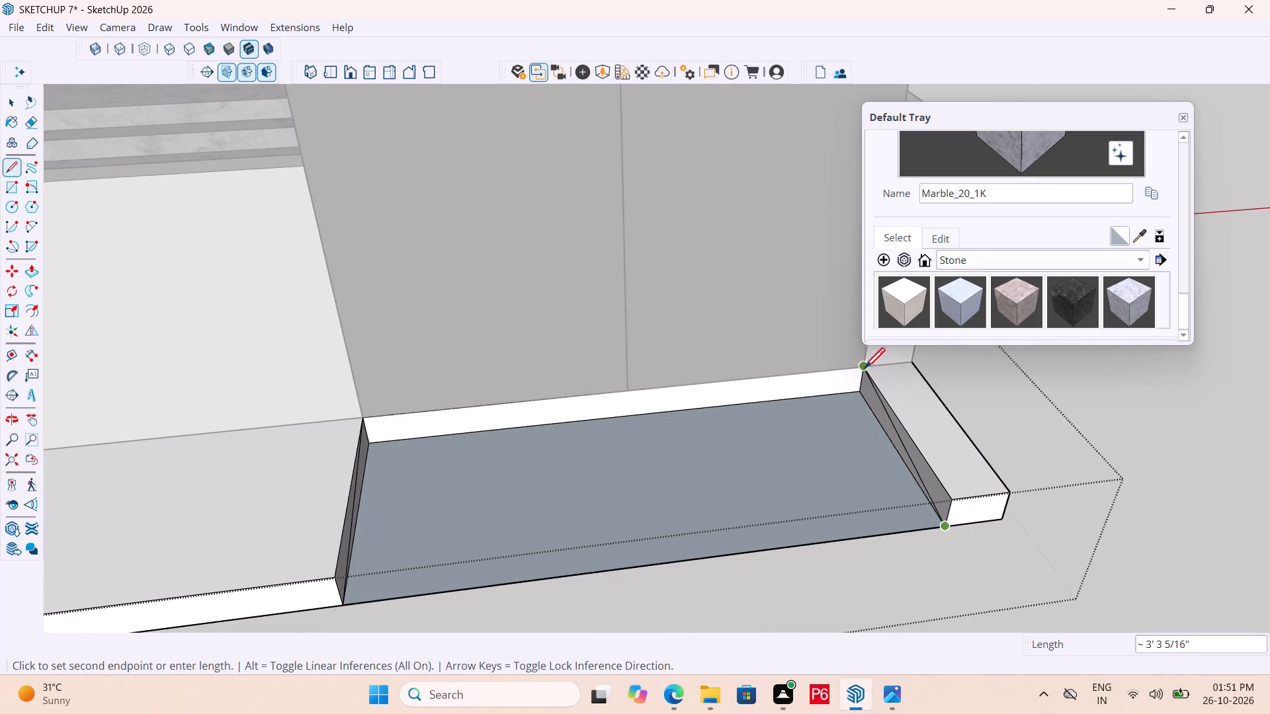
{"action": "left_click", "coordinate": [865, 368]}
{"action": "scroll", "coordinate": [865, 486], "scroll_direction": "down", "scroll_amount": 5}
{"action": "middle_click_drag", "start_coordinate": [869, 493], "coordinate": [761, 481]}
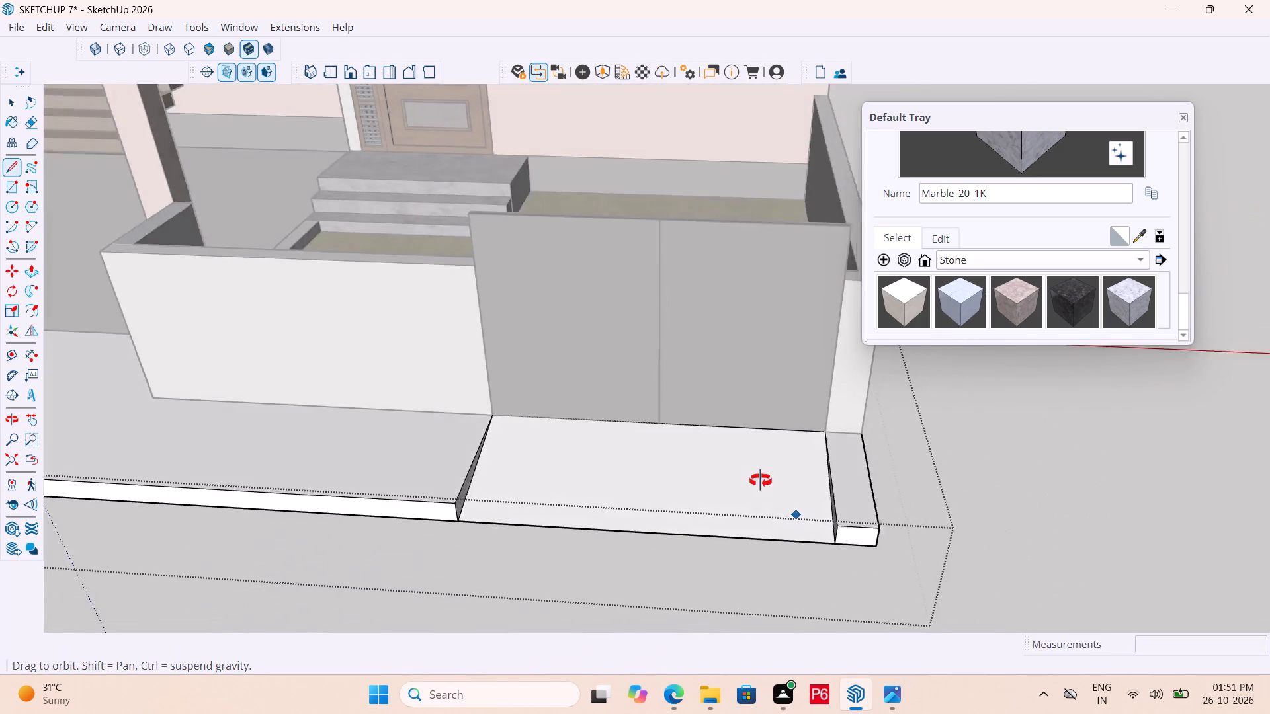
{"action": "middle_click_drag", "start_coordinate": [761, 481], "coordinate": [622, 471]}
Save the model and leave the slab group.
{"action": "key", "text": "ctrl+s"}
{"action": "key", "text": "ctrl+s"}
{"action": "key", "text": "ctrl+s"}
{"action": "key", "text": "ctrl+s"}
{"action": "key", "text": "ctrl+s"}
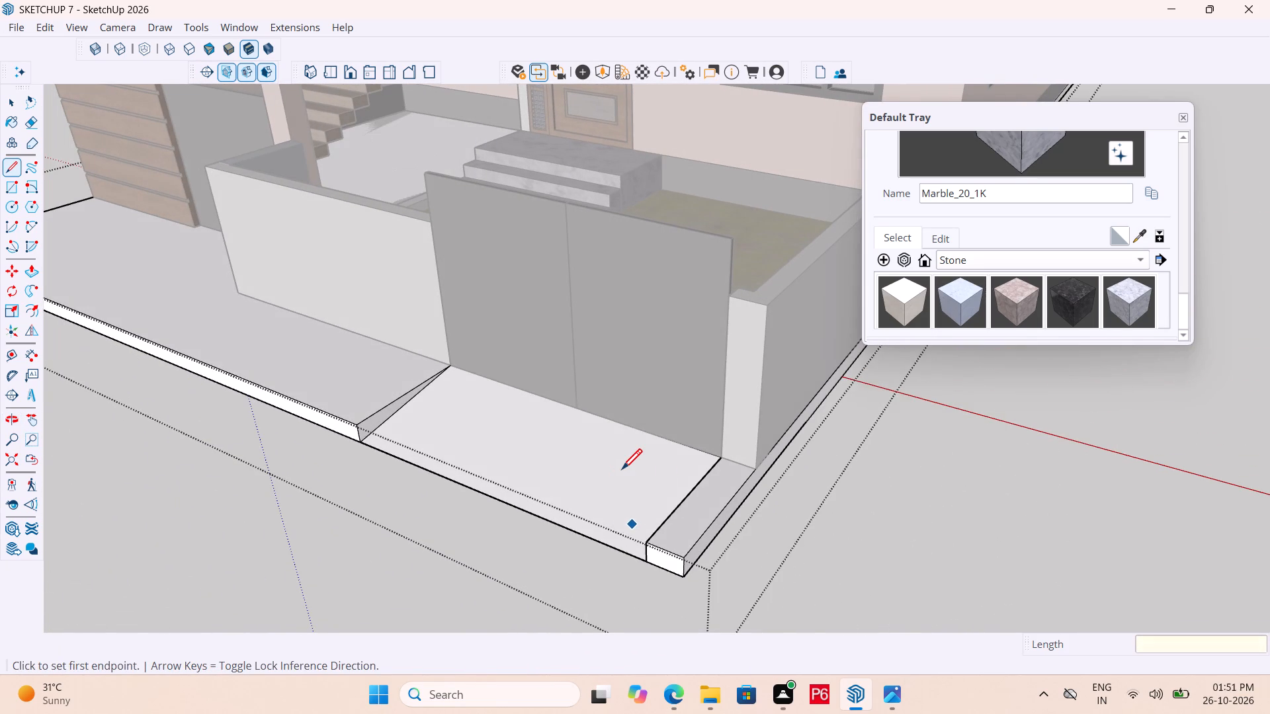
{"action": "key", "text": "space"}
{"action": "left_click", "coordinate": [855, 467]}
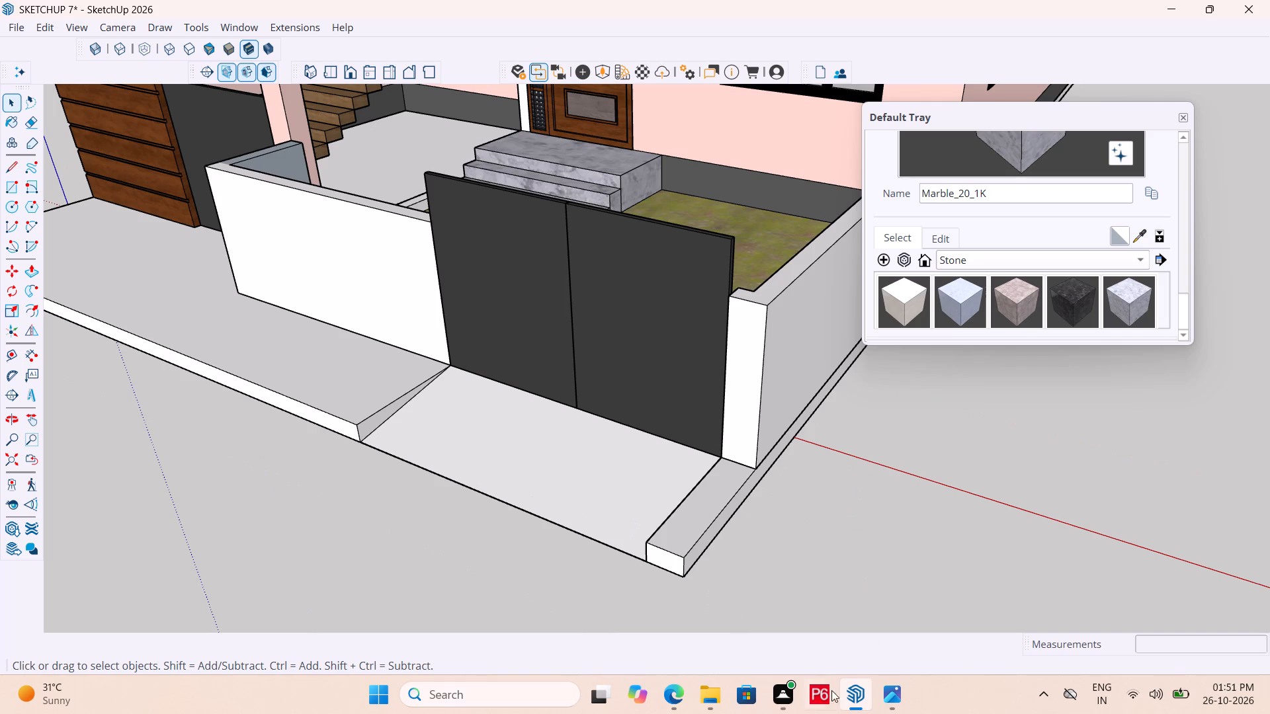
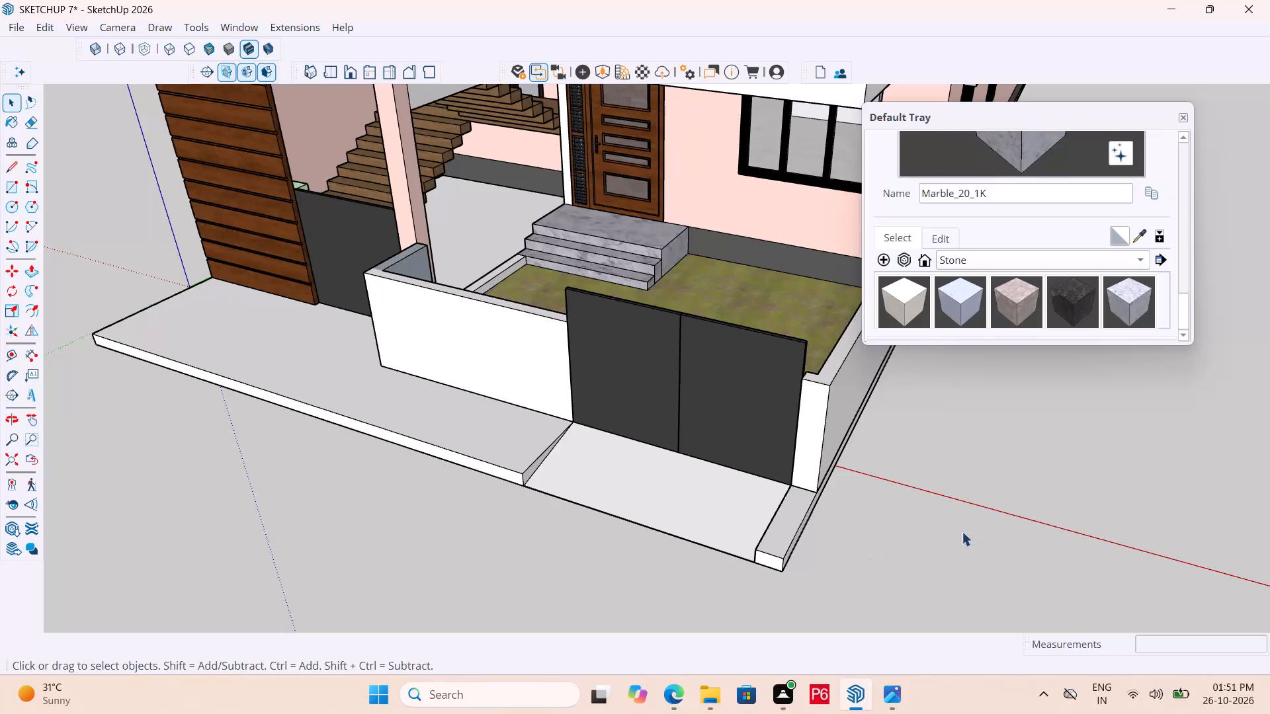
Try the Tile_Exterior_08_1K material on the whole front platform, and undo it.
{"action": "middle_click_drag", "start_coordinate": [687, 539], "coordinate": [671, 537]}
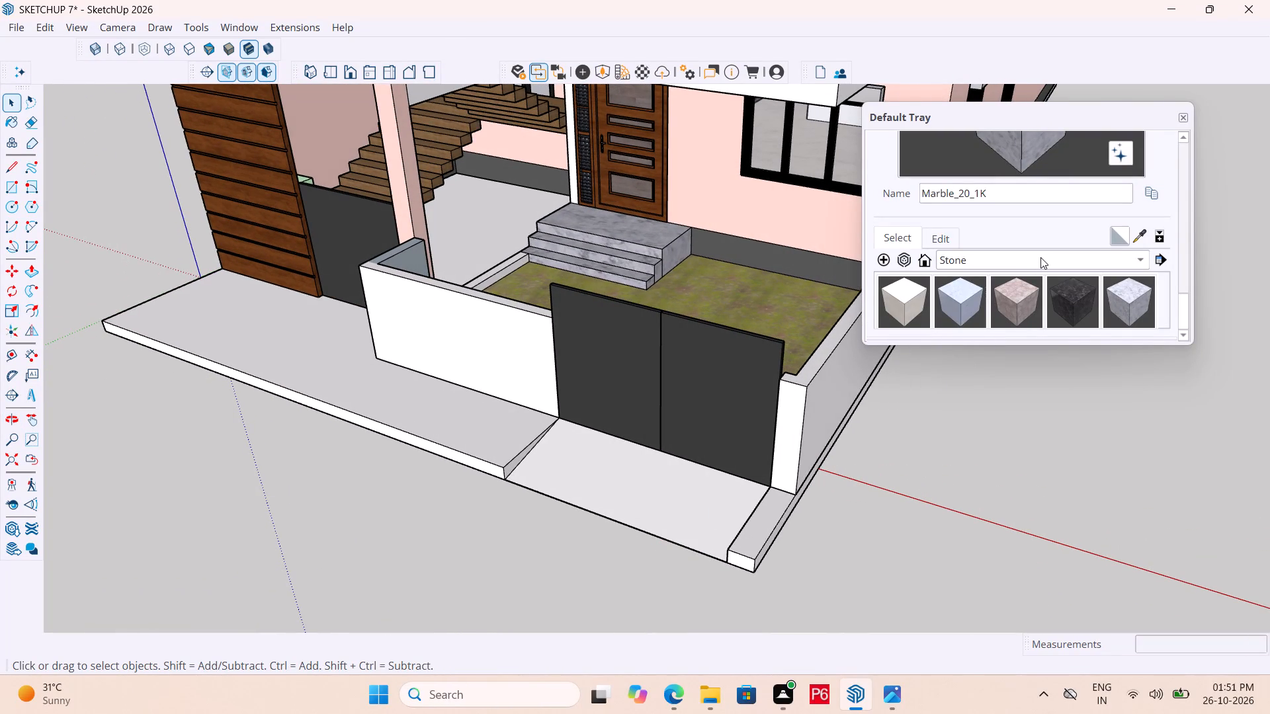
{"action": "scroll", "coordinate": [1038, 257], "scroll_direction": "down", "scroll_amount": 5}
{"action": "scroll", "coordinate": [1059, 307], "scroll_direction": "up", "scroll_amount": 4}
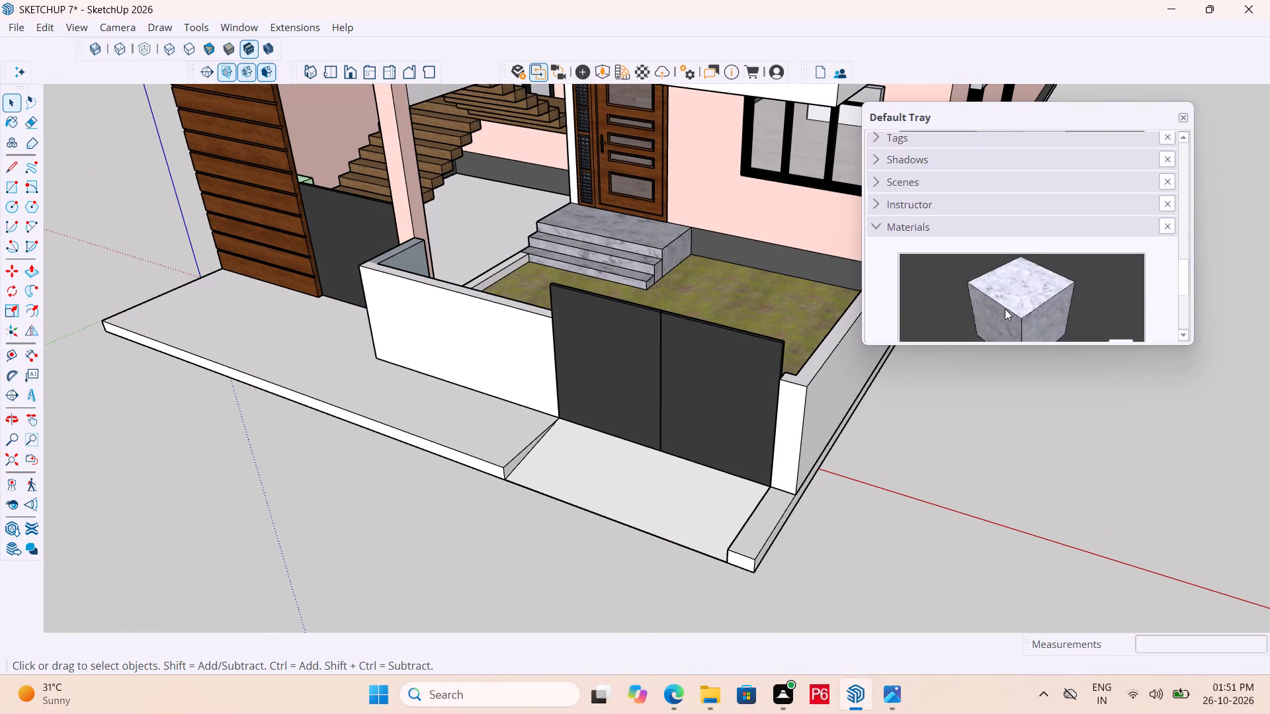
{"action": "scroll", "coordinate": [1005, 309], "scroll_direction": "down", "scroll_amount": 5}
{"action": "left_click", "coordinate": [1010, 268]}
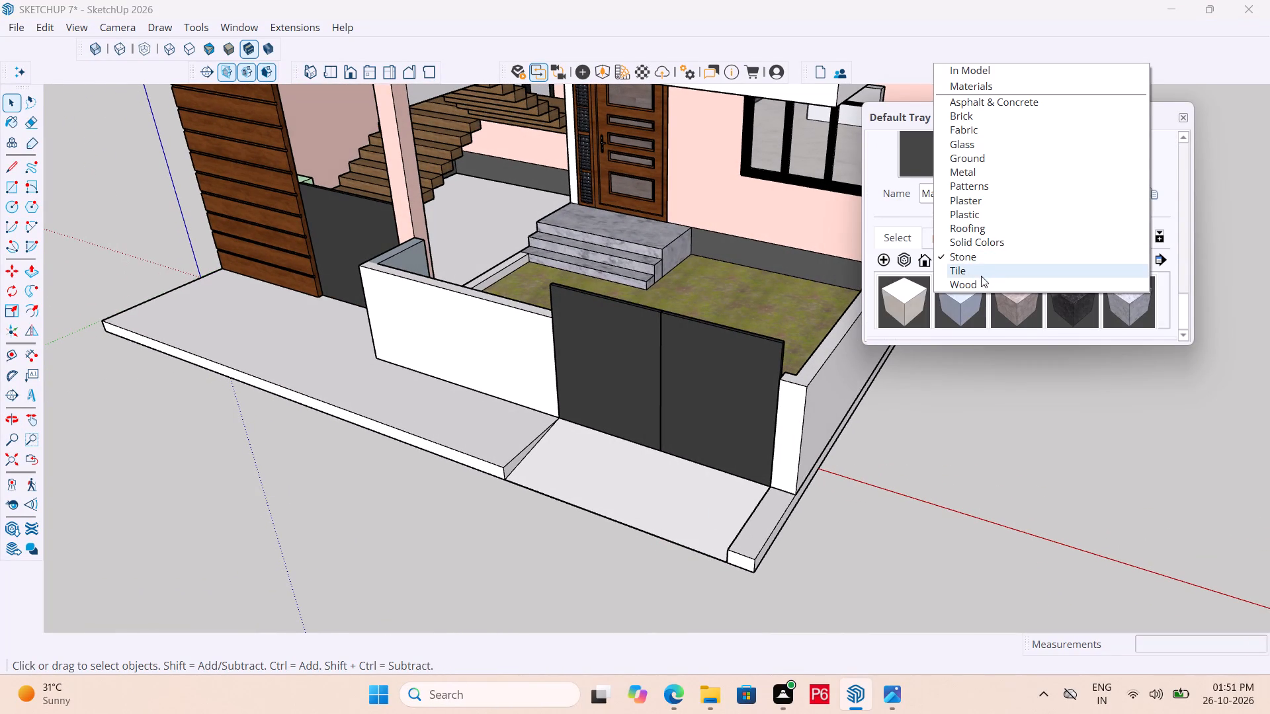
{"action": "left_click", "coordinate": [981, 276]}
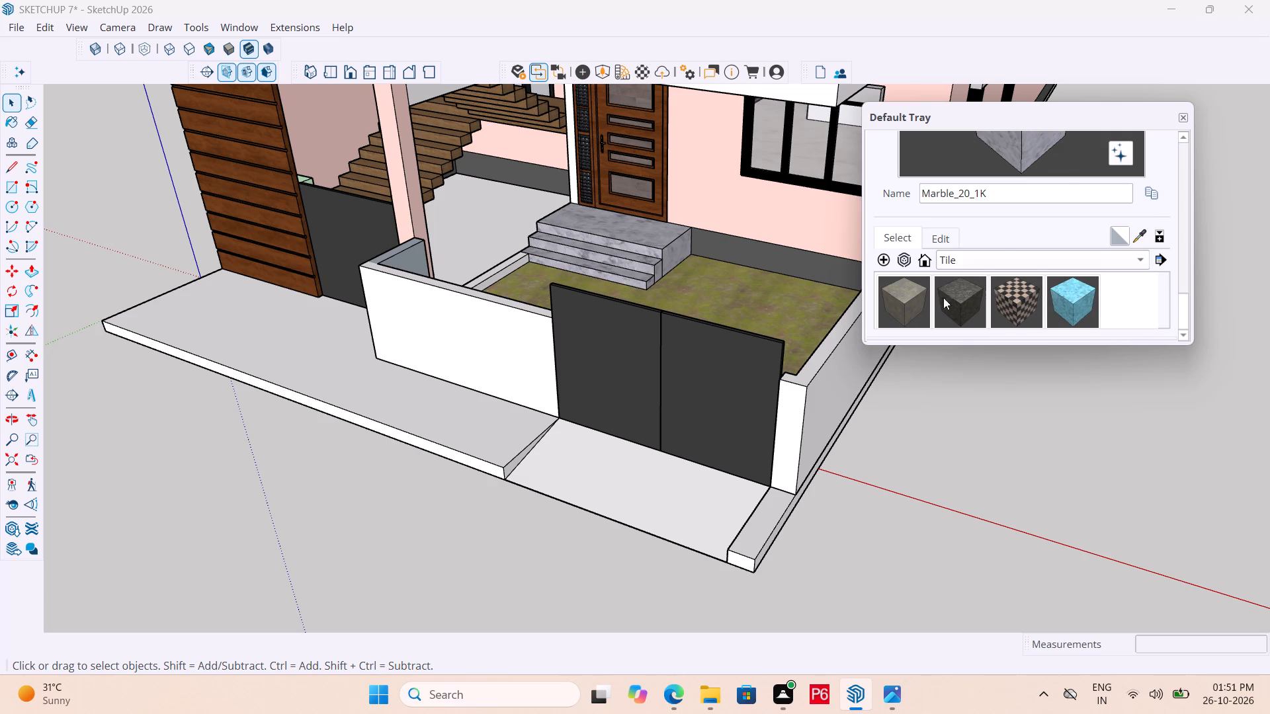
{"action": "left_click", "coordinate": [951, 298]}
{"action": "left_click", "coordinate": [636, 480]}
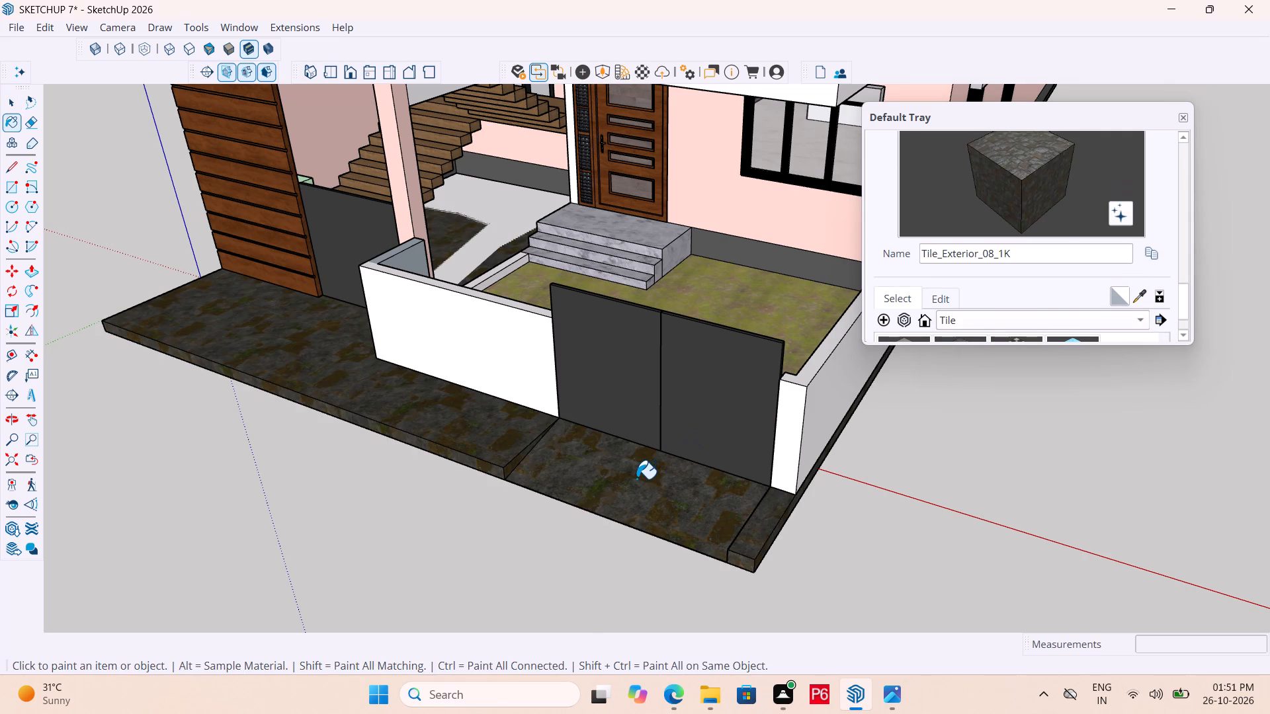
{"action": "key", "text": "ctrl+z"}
Open the front platform group for editing and select the sloped ramp face before the two-leaf gate.
{"action": "scroll", "coordinate": [1017, 281], "scroll_direction": "down", "scroll_amount": 3}
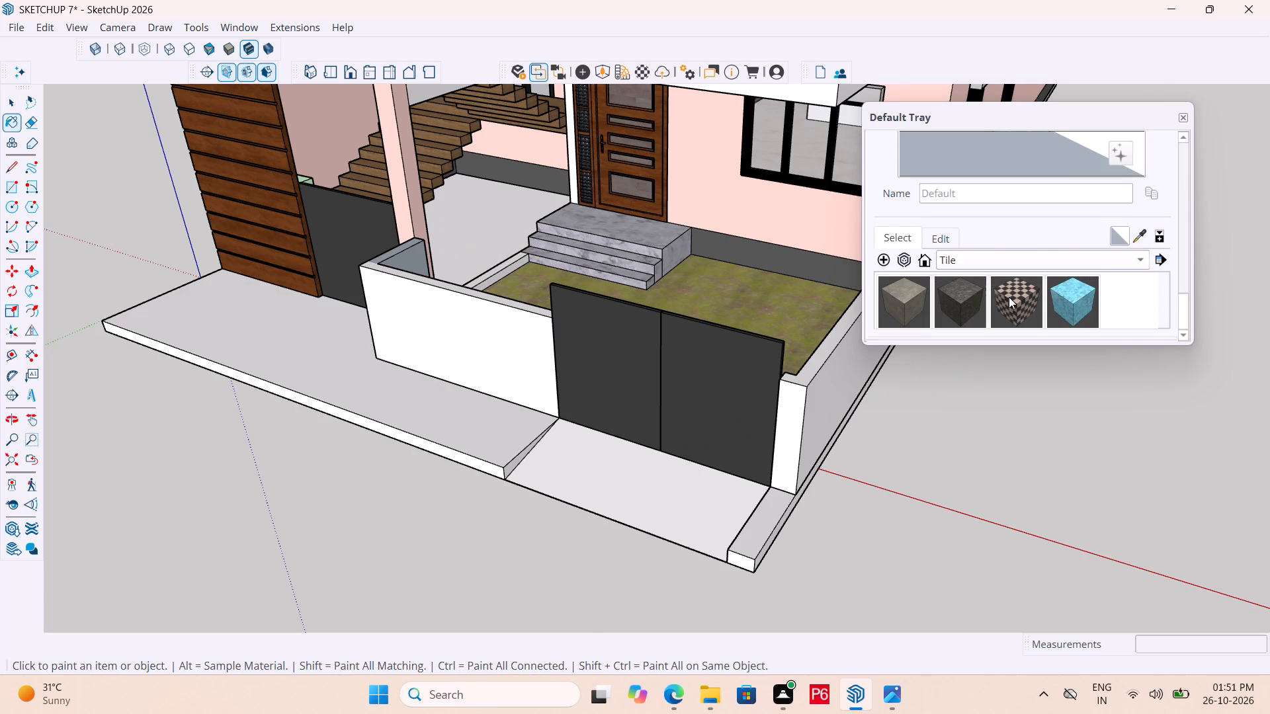
{"action": "left_click", "coordinate": [914, 301]}
{"action": "key", "text": "space"}
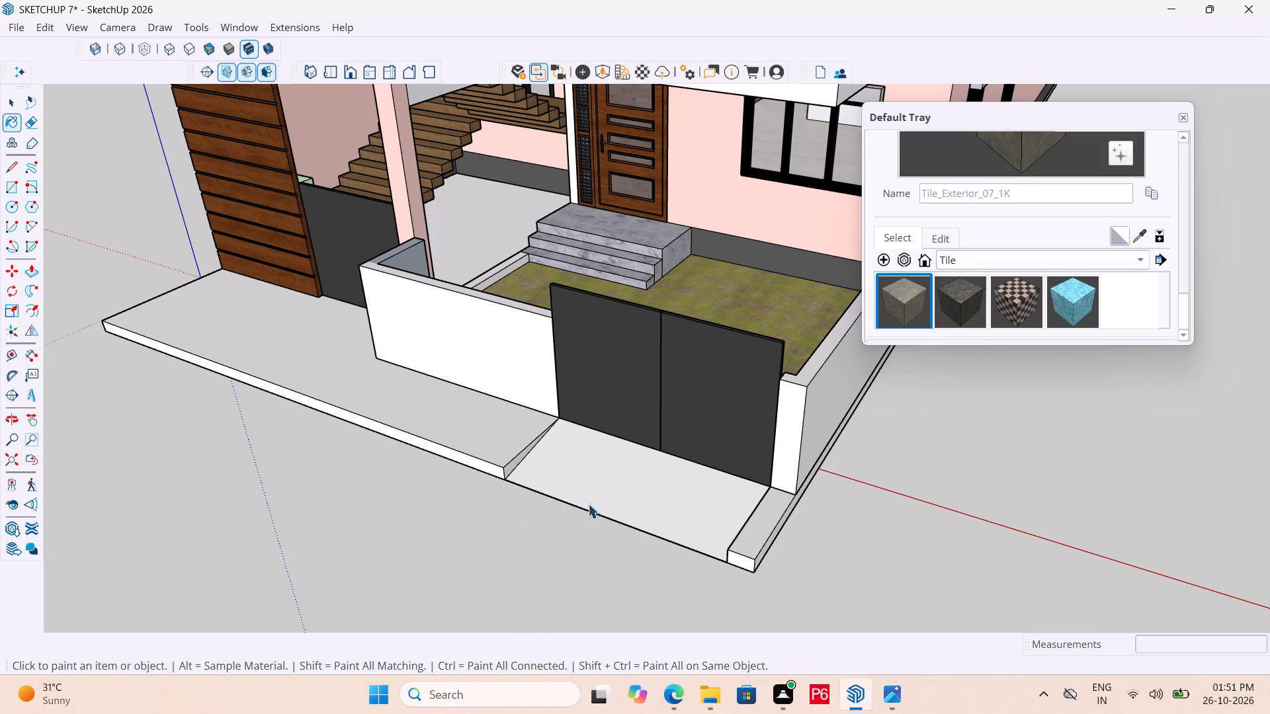
{"action": "double_click", "coordinate": [634, 480]}
{"action": "left_click", "coordinate": [603, 466]}
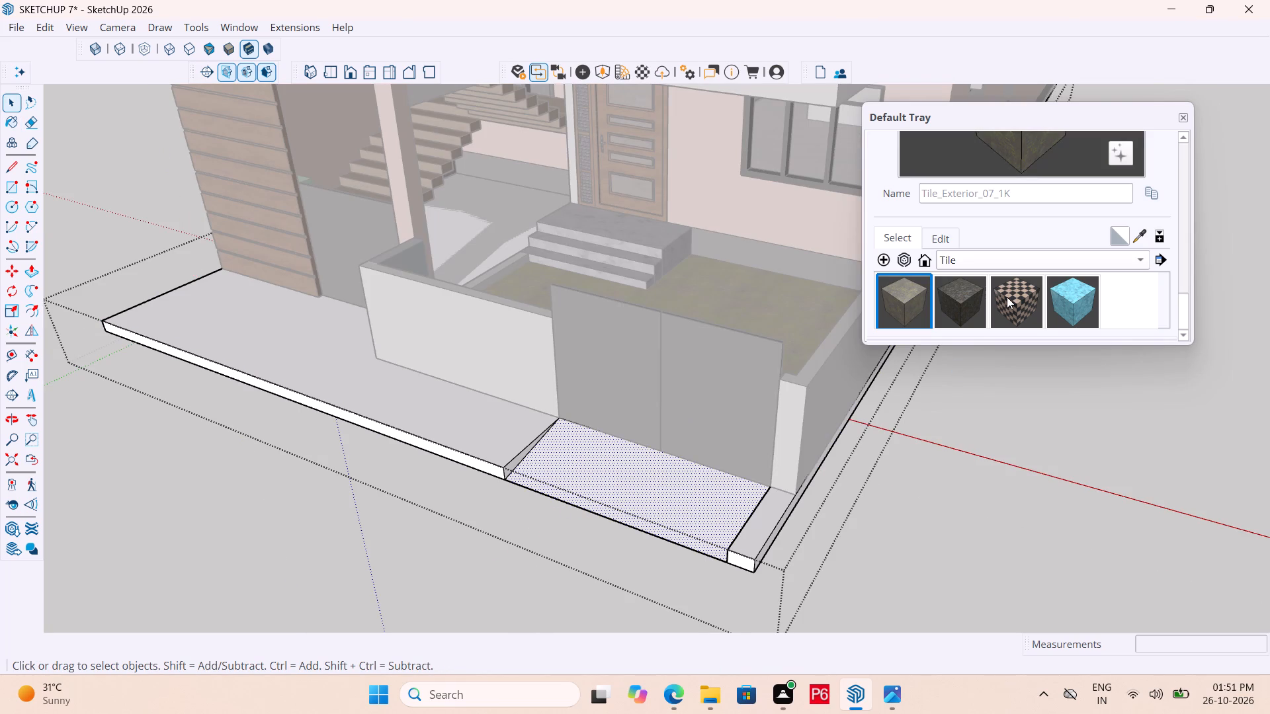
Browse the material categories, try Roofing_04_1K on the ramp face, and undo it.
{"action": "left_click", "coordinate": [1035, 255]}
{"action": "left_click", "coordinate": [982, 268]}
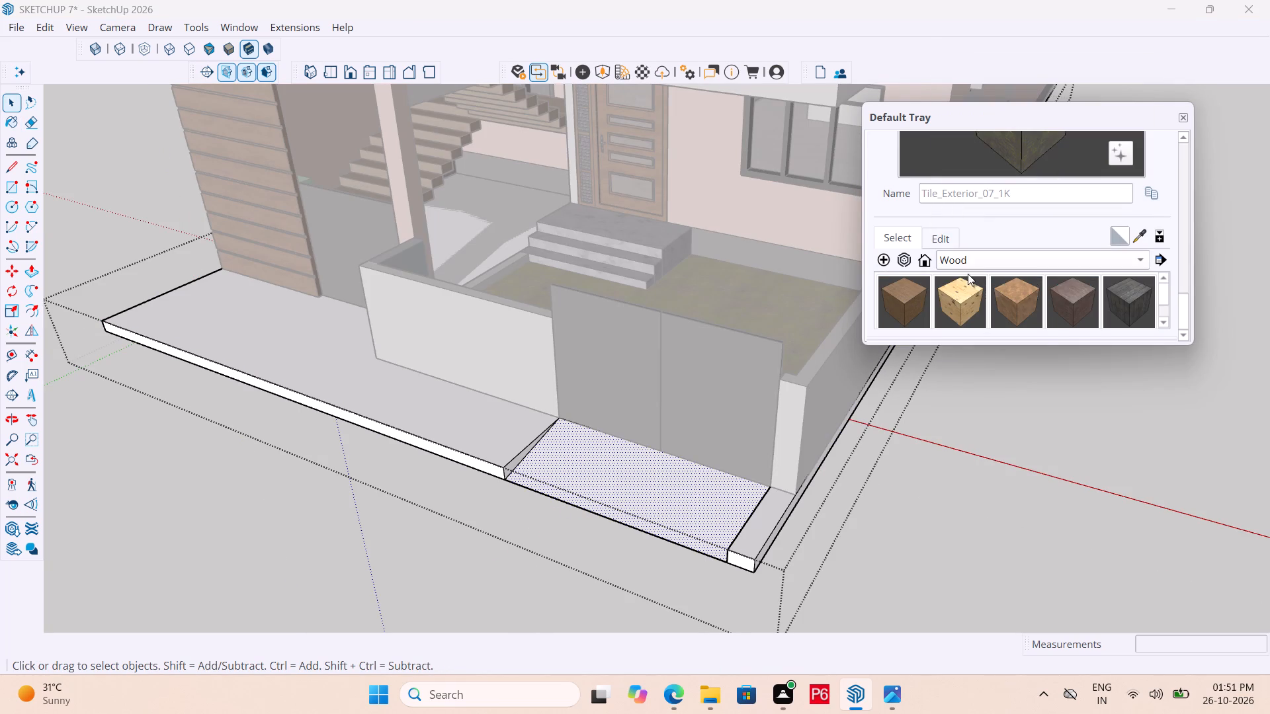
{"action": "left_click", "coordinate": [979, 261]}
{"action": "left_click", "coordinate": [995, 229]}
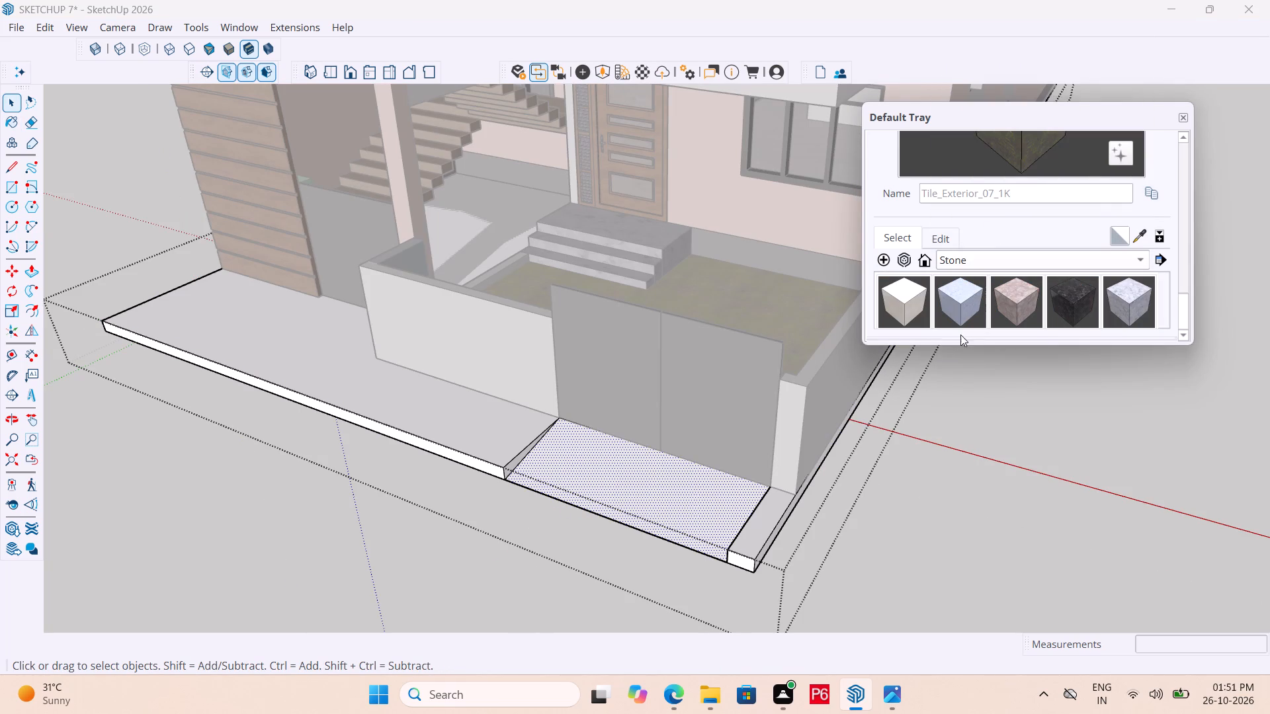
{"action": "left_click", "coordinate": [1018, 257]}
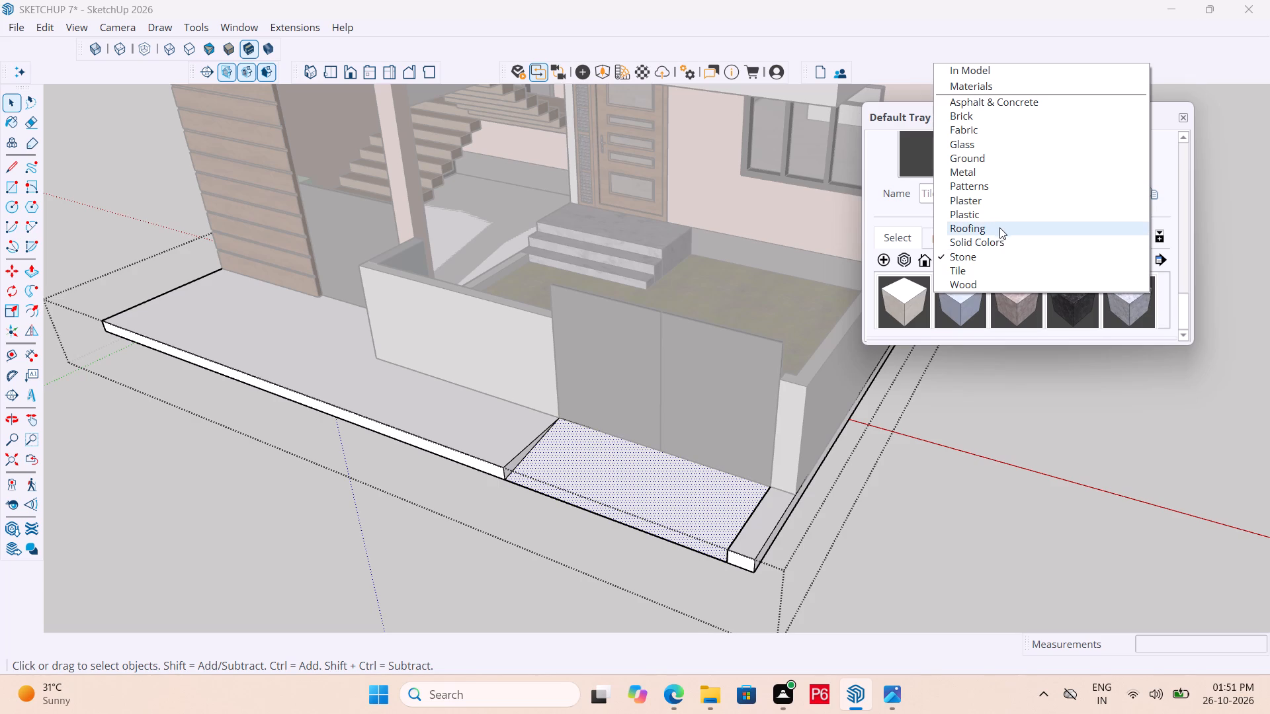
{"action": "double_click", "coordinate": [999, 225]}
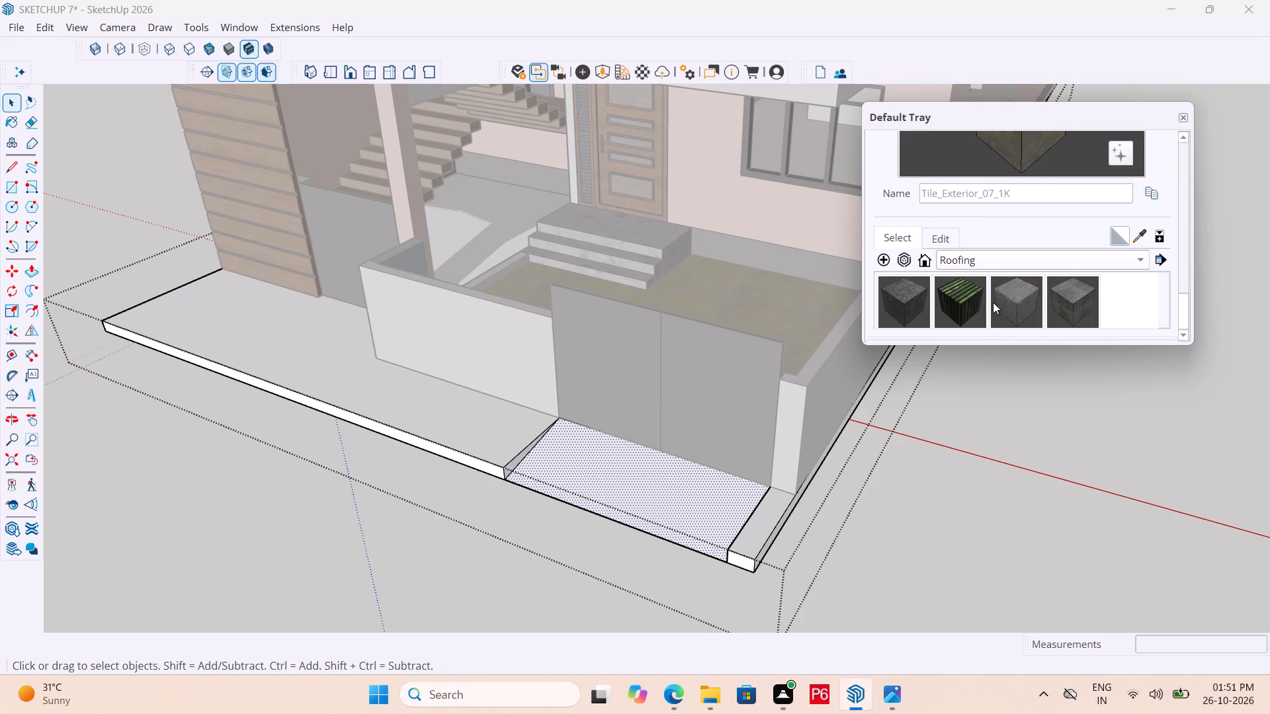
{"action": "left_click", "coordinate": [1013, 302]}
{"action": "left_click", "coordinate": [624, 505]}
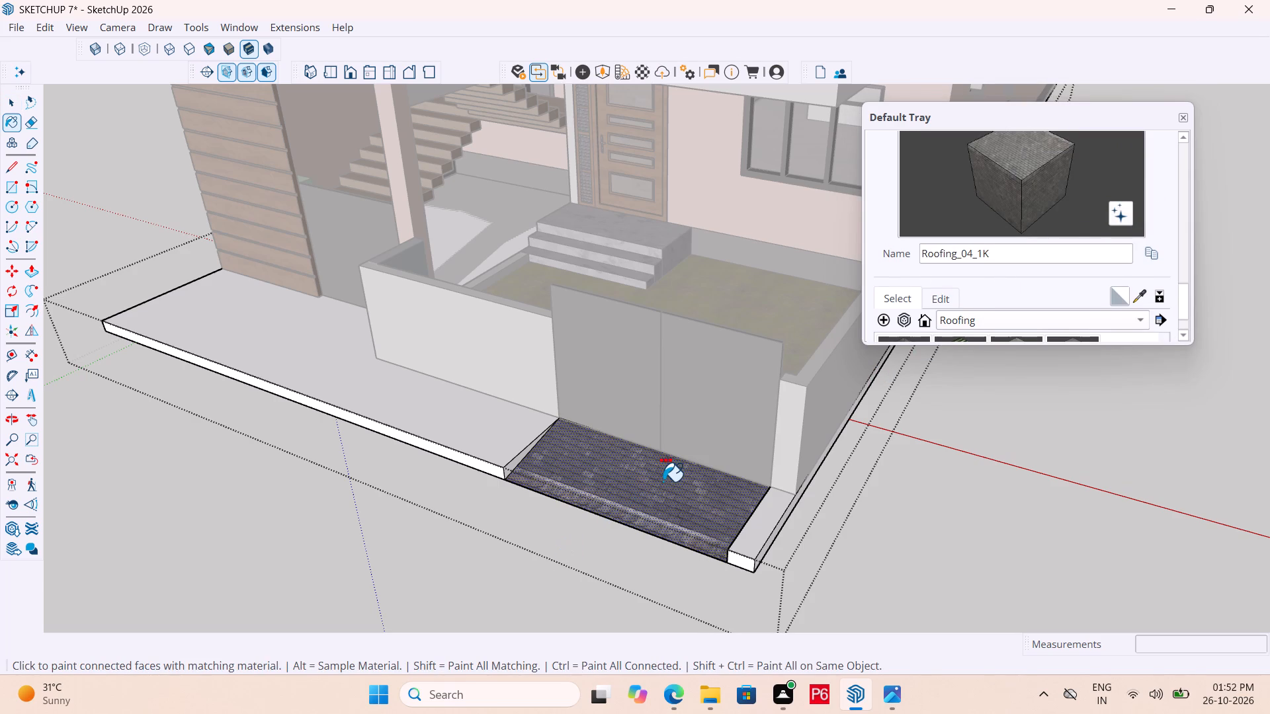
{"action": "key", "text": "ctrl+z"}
Paint the ramp face before the two-leaf gate with Plaster_02_1K from the Plaster materials.
{"action": "scroll", "coordinate": [1013, 262], "scroll_direction": "down", "scroll_amount": 2}
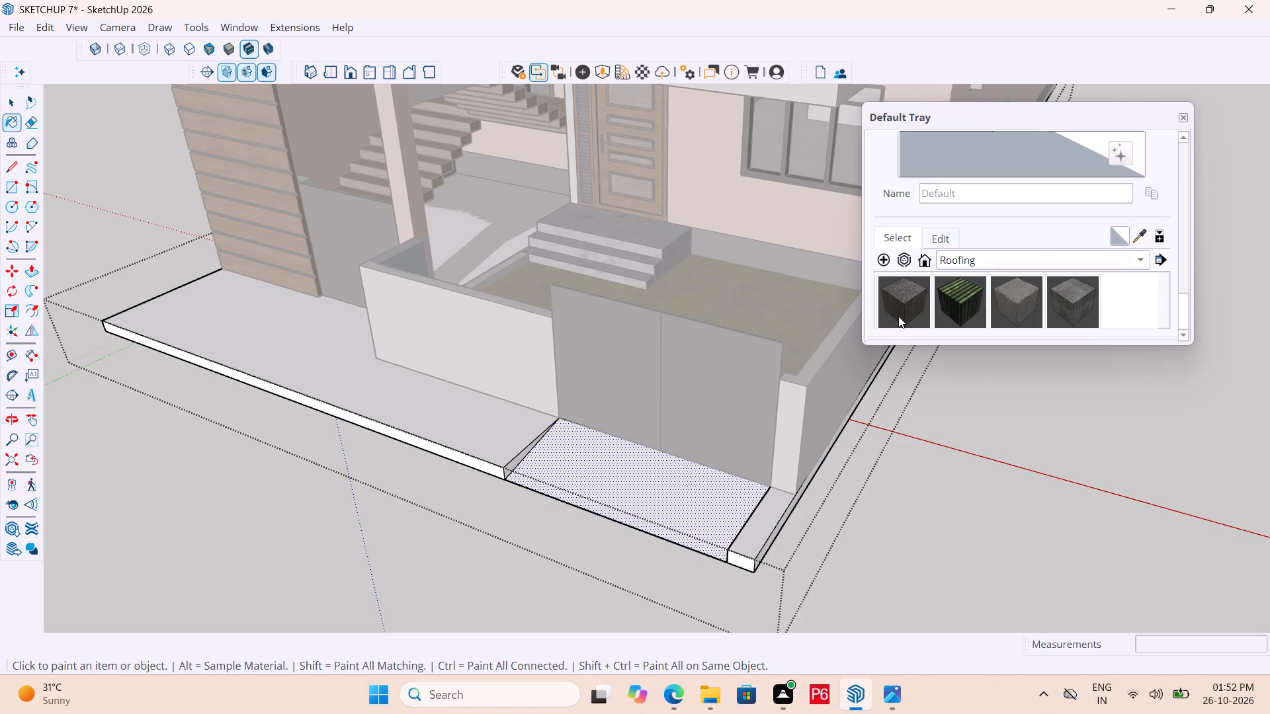
{"action": "left_click", "coordinate": [1025, 257]}
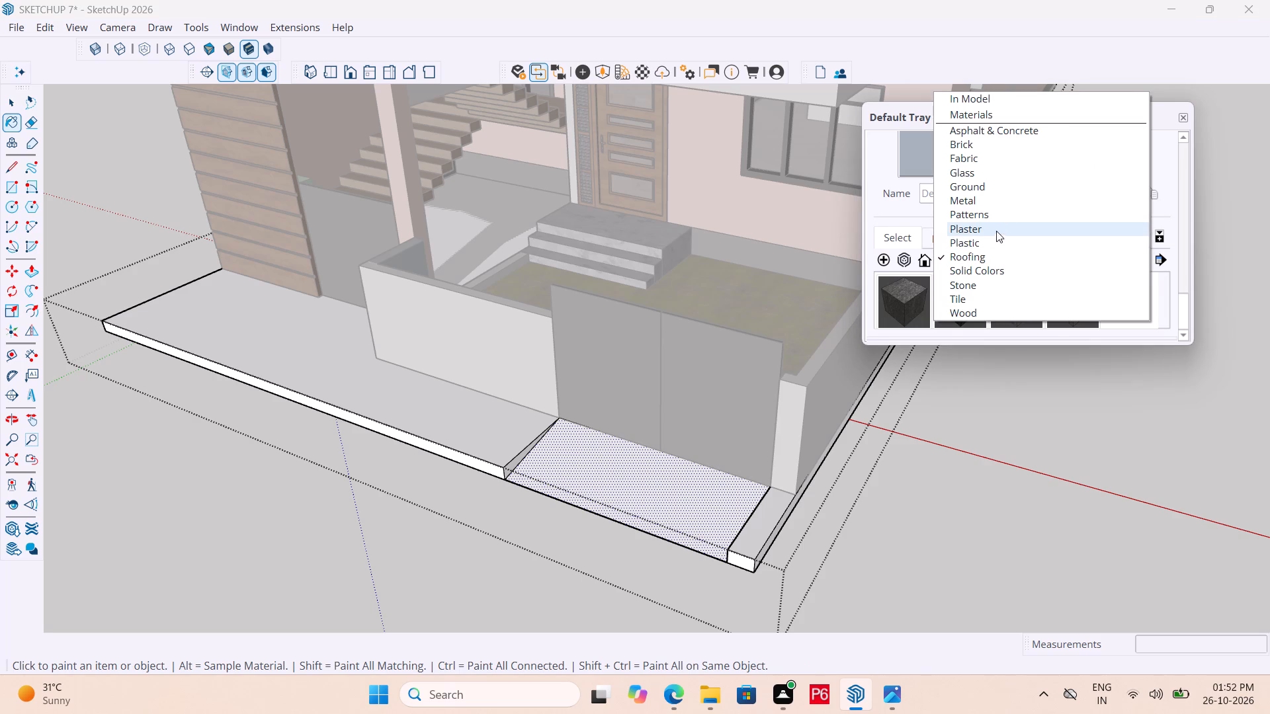
{"action": "left_click", "coordinate": [997, 229]}
{"action": "left_click", "coordinate": [918, 294]}
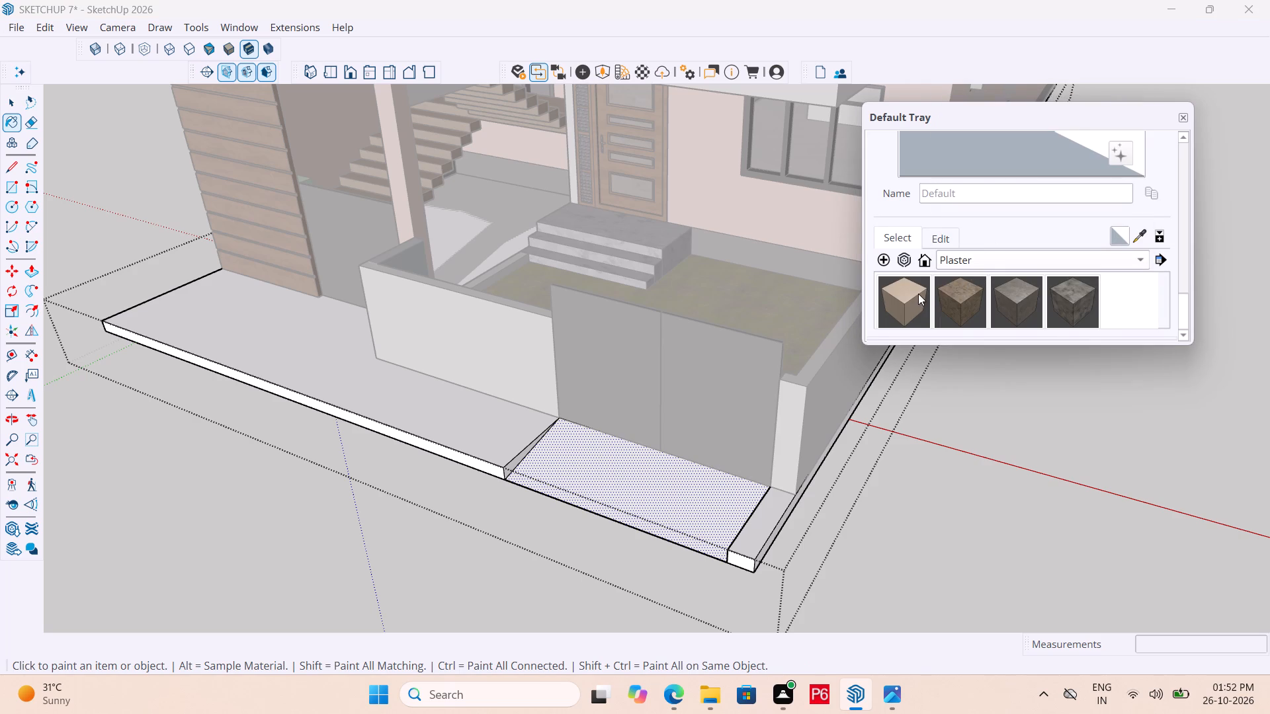
{"action": "left_click", "coordinate": [695, 467]}
Save the model and exit the platform group.
{"action": "key", "text": "ctrl+s"}
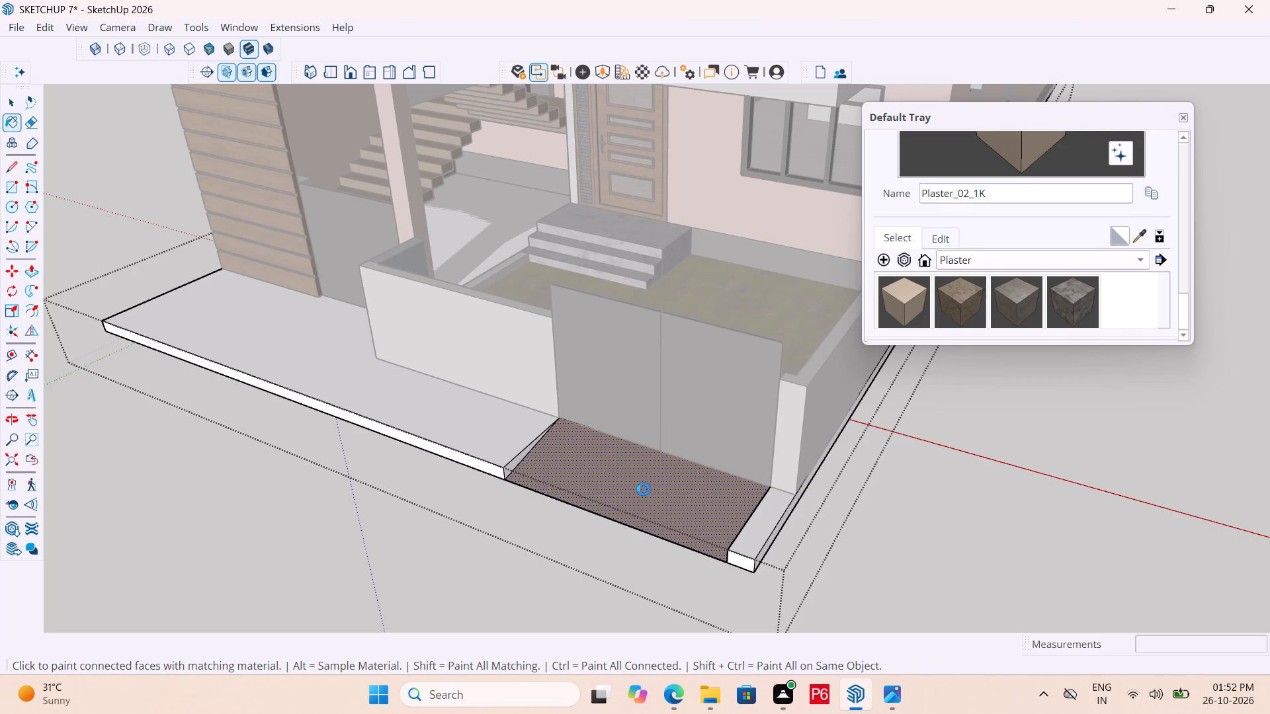
{"action": "key", "text": "ctrl+s"}
{"action": "key", "text": "ctrl+s"}
{"action": "key", "text": "space"}
{"action": "left_click", "coordinate": [839, 496]}
{"action": "key", "text": "space"}
{"action": "left_click", "coordinate": [870, 500]}
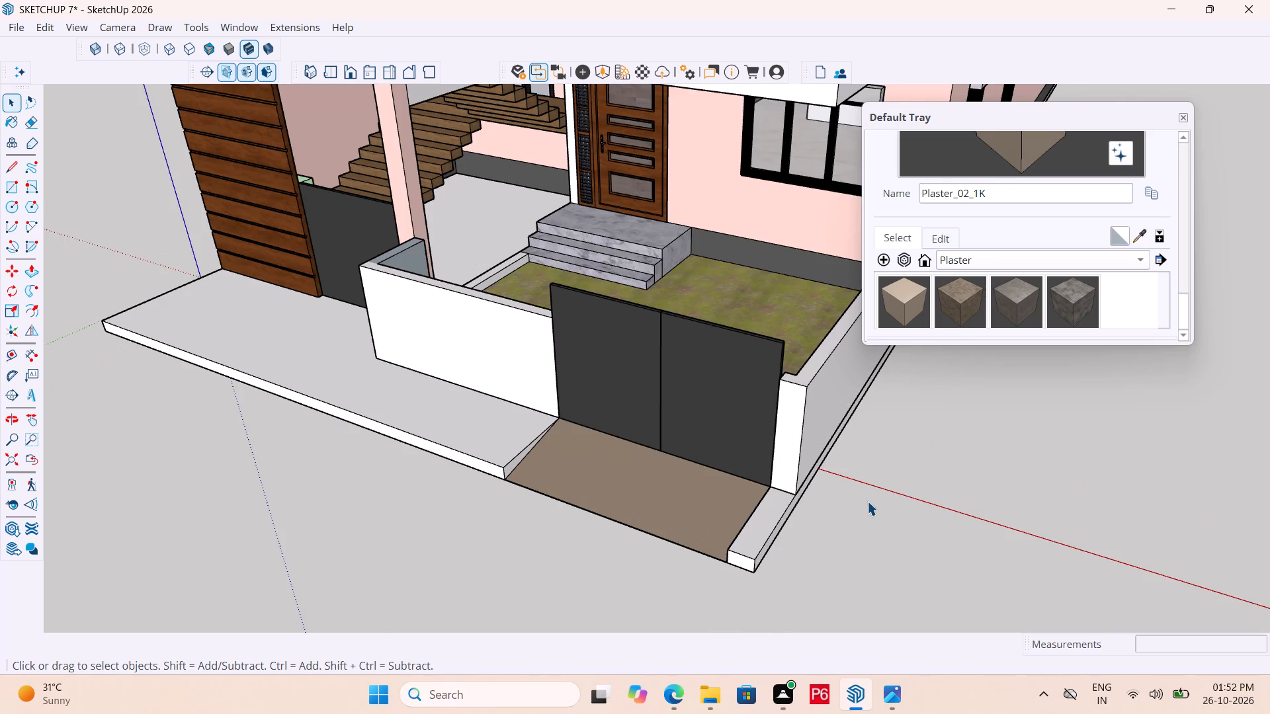
Examine the front platform, the ramp and both gate areas from several angles.
{"action": "scroll", "coordinate": [704, 500], "scroll_direction": "down", "scroll_amount": 2}
{"action": "middle_click_drag", "start_coordinate": [705, 496], "coordinate": [972, 492]}
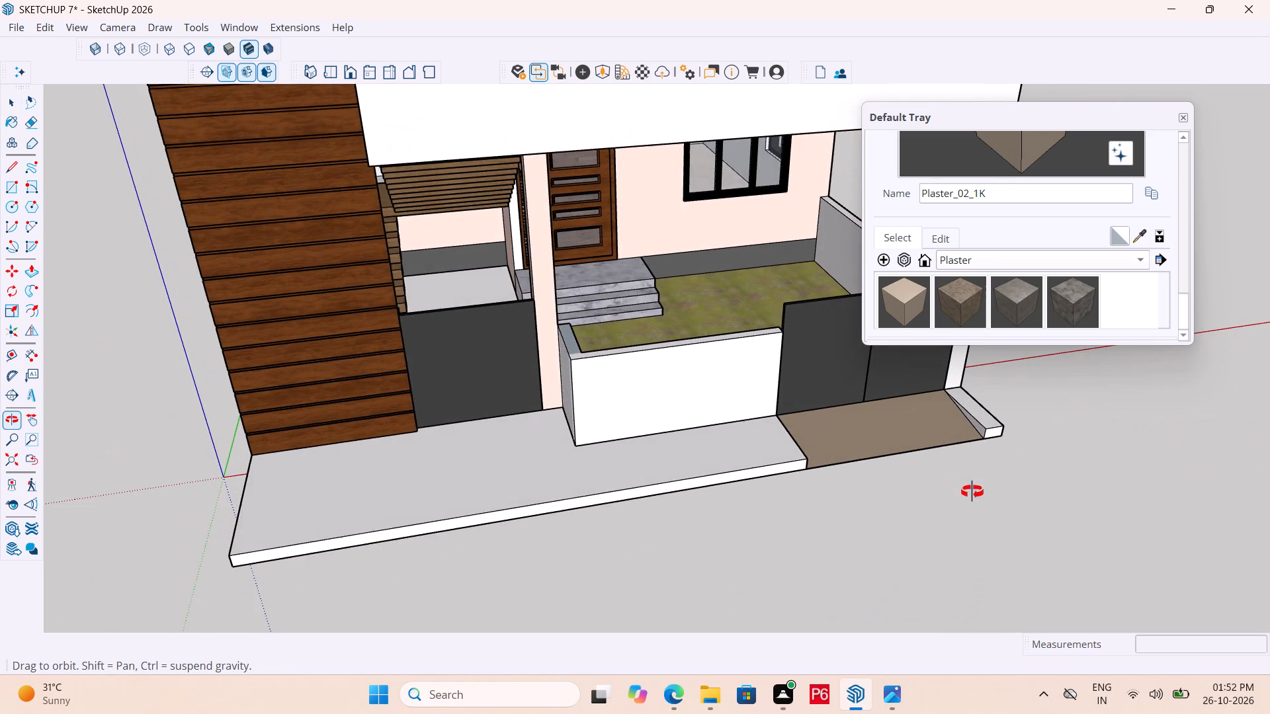
{"action": "middle_click_drag", "start_coordinate": [972, 492], "coordinate": [997, 500]}
{"action": "scroll", "coordinate": [503, 420], "scroll_direction": "up", "scroll_amount": 4}
{"action": "middle_click_drag", "start_coordinate": [581, 436], "coordinate": [567, 442]}
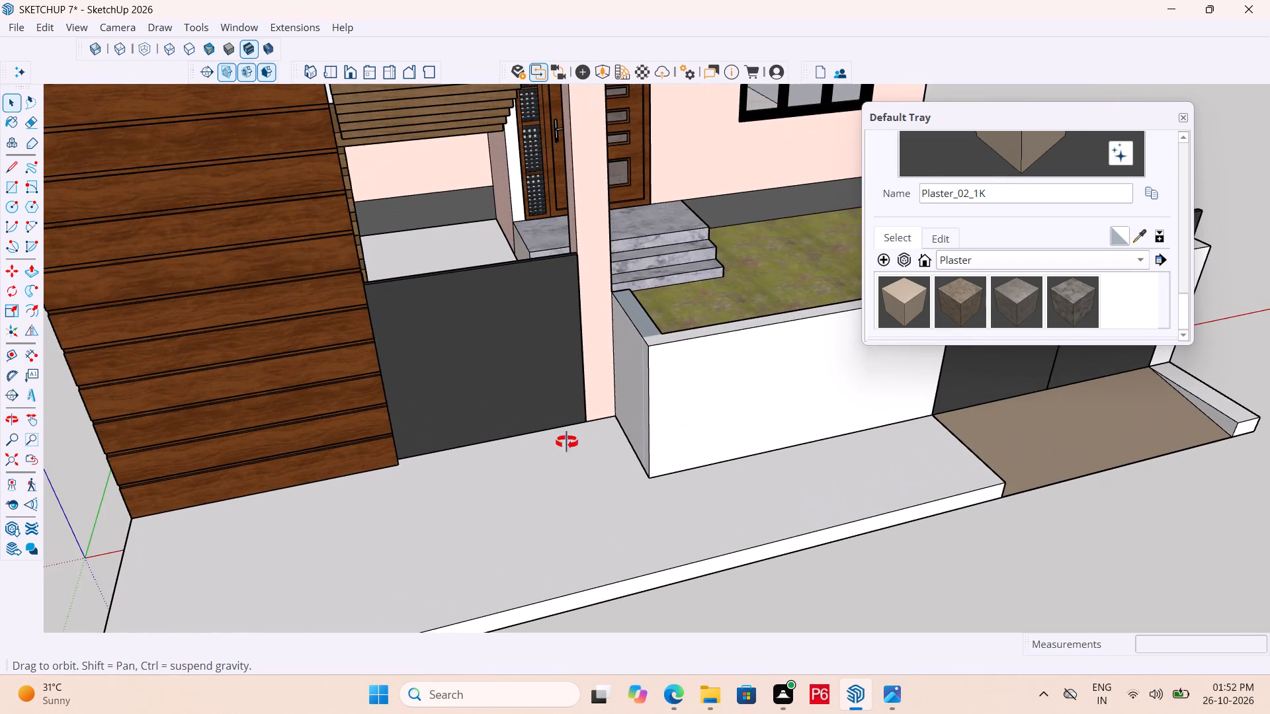
{"action": "middle_click_drag", "start_coordinate": [567, 442], "coordinate": [556, 442]}
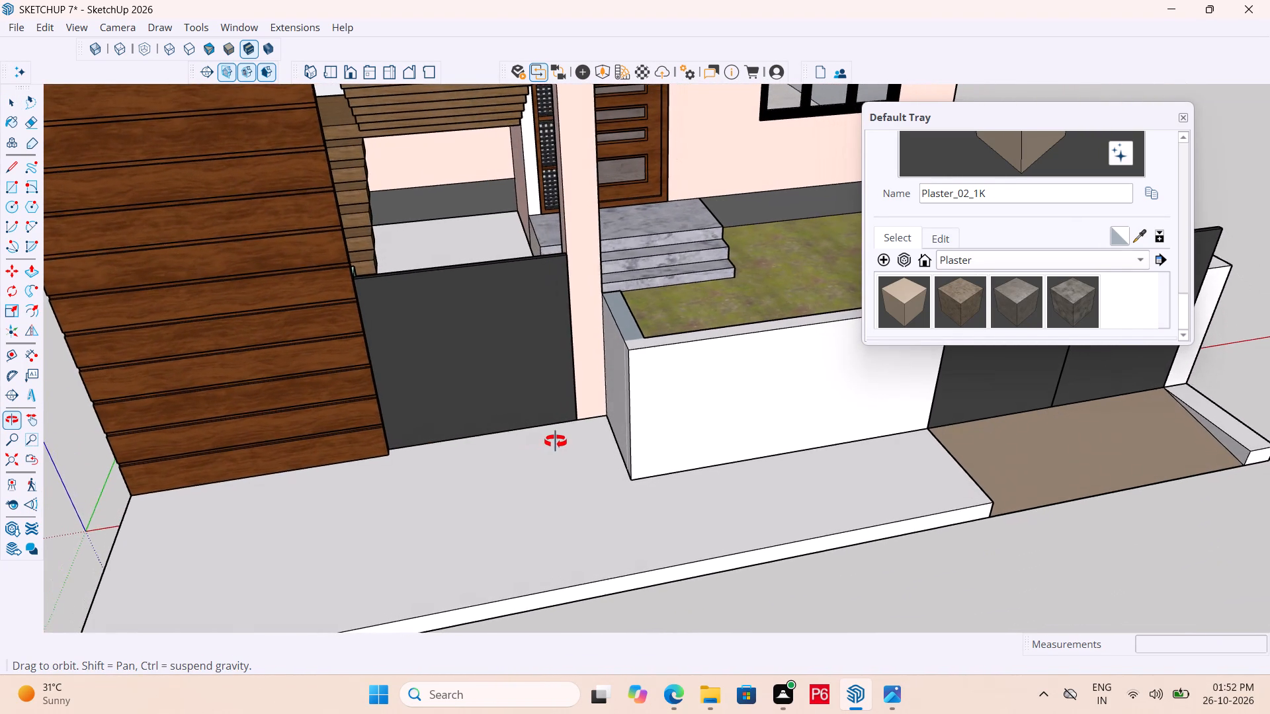
{"action": "middle_click_drag", "start_coordinate": [556, 442], "coordinate": [558, 442]}
{"action": "scroll", "coordinate": [681, 418], "scroll_direction": "down", "scroll_amount": 4}
{"action": "middle_click_drag", "start_coordinate": [630, 439], "coordinate": [611, 446]}
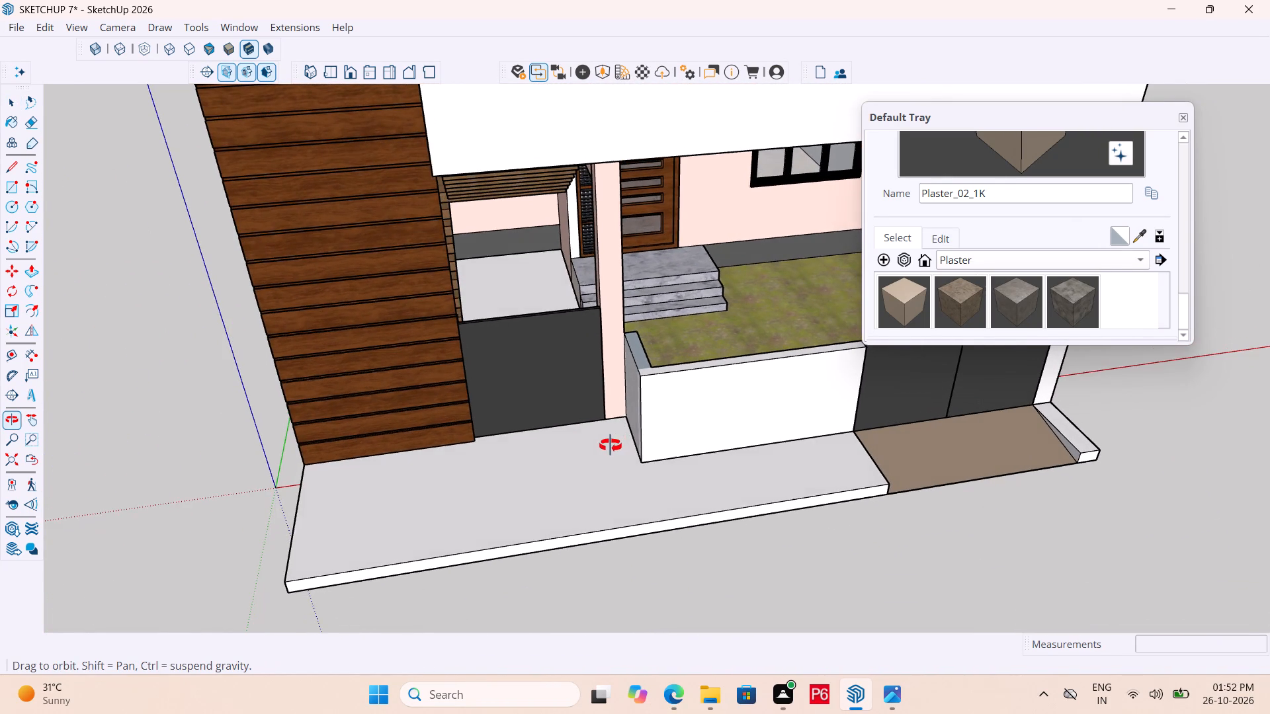
{"action": "middle_click_drag", "start_coordinate": [611, 446], "coordinate": [444, 446]}
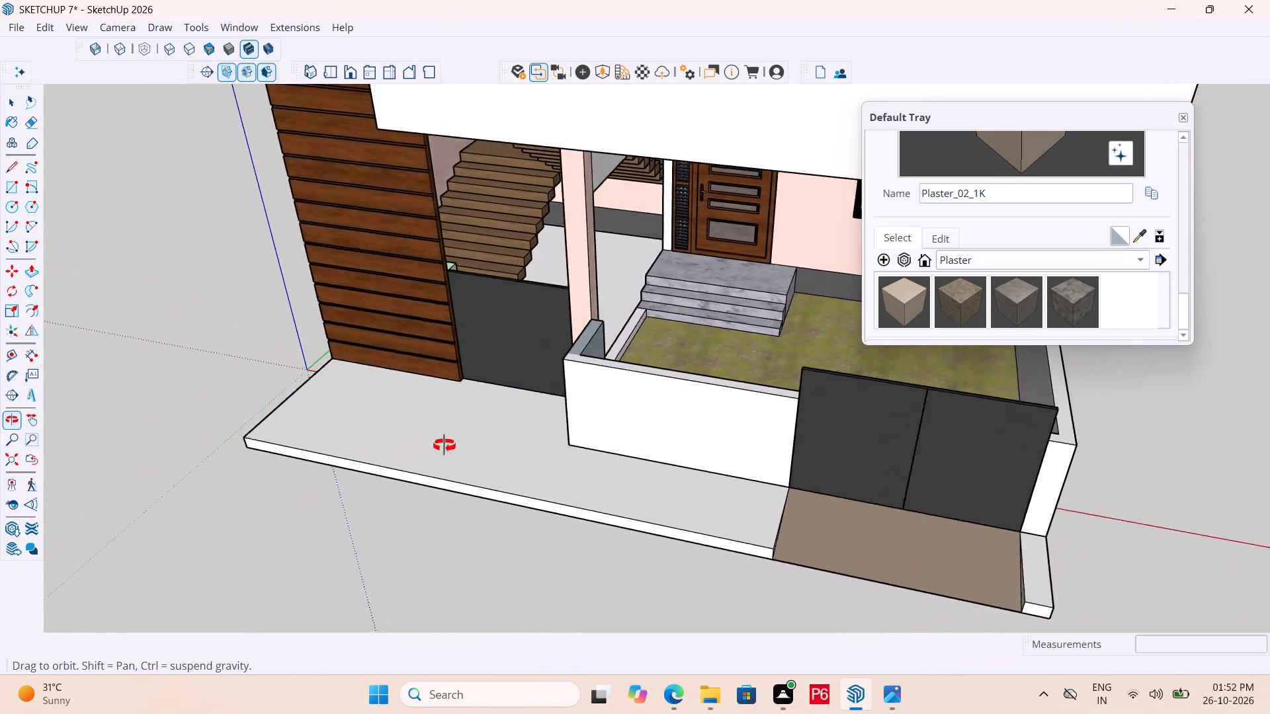
{"action": "middle_click_drag", "start_coordinate": [444, 446], "coordinate": [611, 441]}
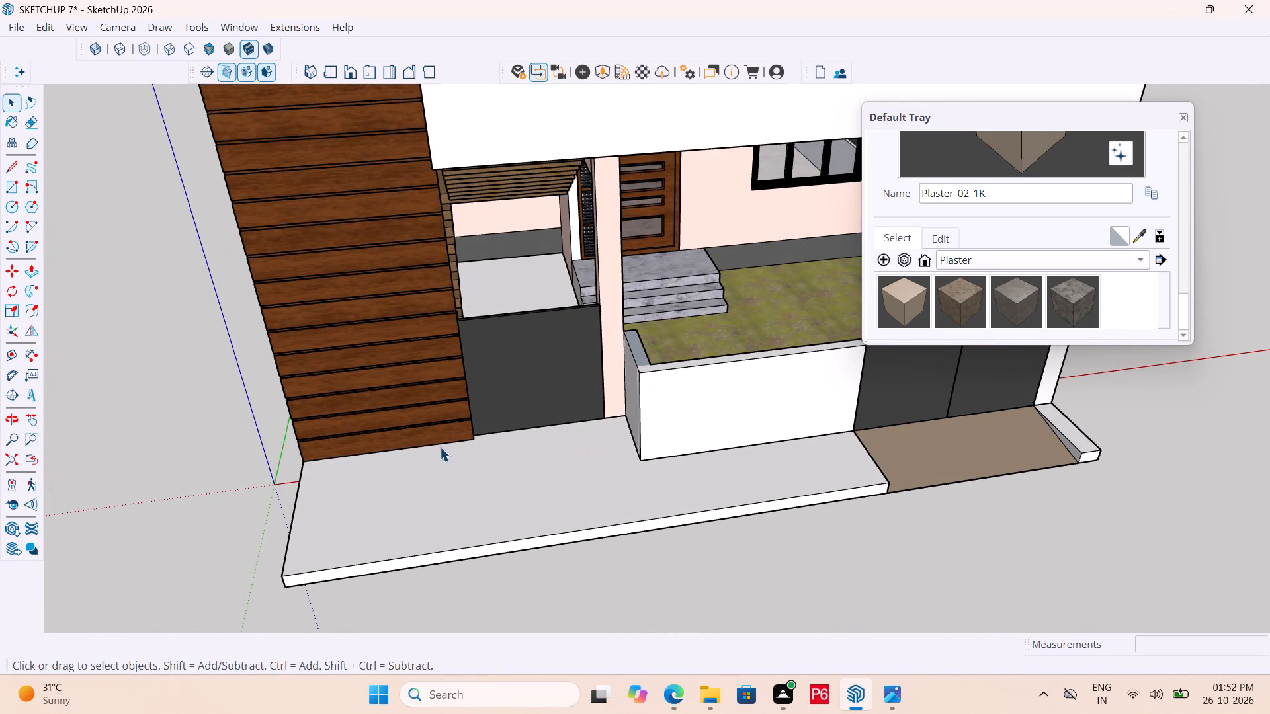
{"action": "scroll", "coordinate": [418, 431], "scroll_direction": "down", "scroll_amount": 5}
{"action": "middle_click_drag", "start_coordinate": [484, 431], "coordinate": [374, 386]}
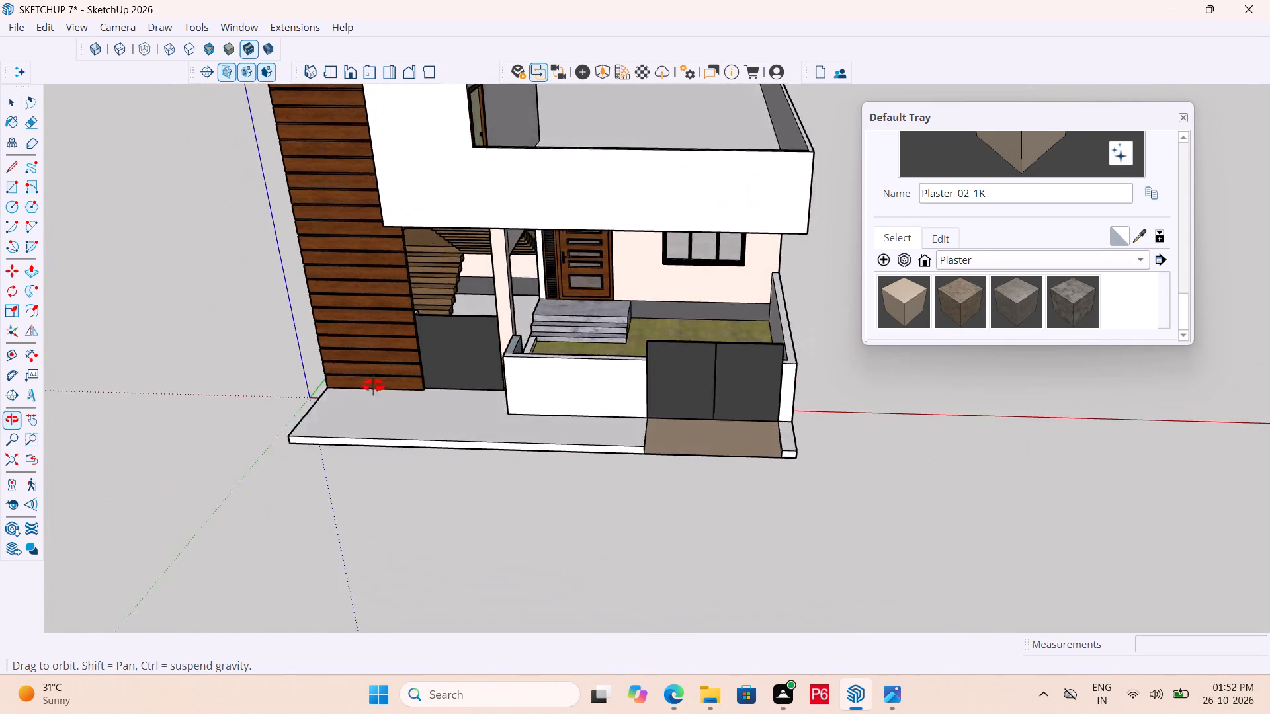
{"action": "middle_click_drag", "start_coordinate": [374, 386], "coordinate": [124, 359]}
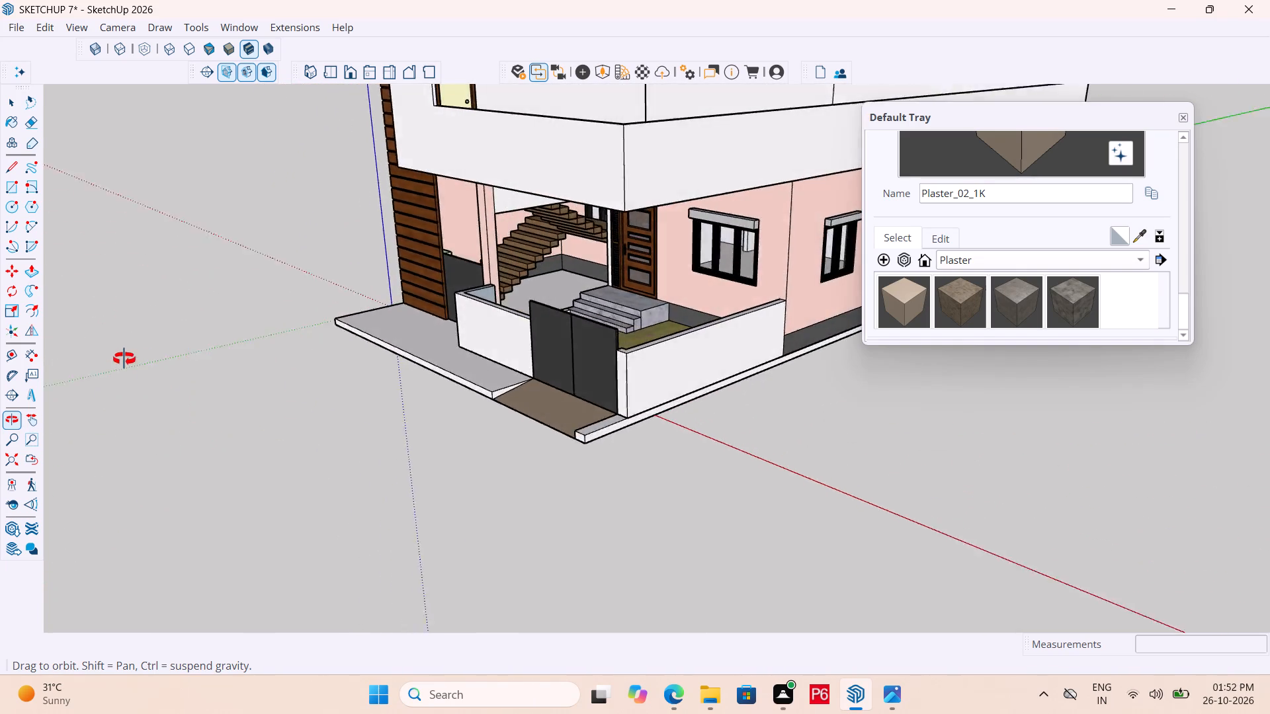
{"action": "middle_click_drag", "start_coordinate": [124, 359], "coordinate": [475, 403]}
{"action": "scroll", "coordinate": [475, 403], "scroll_direction": "up", "scroll_amount": 4}
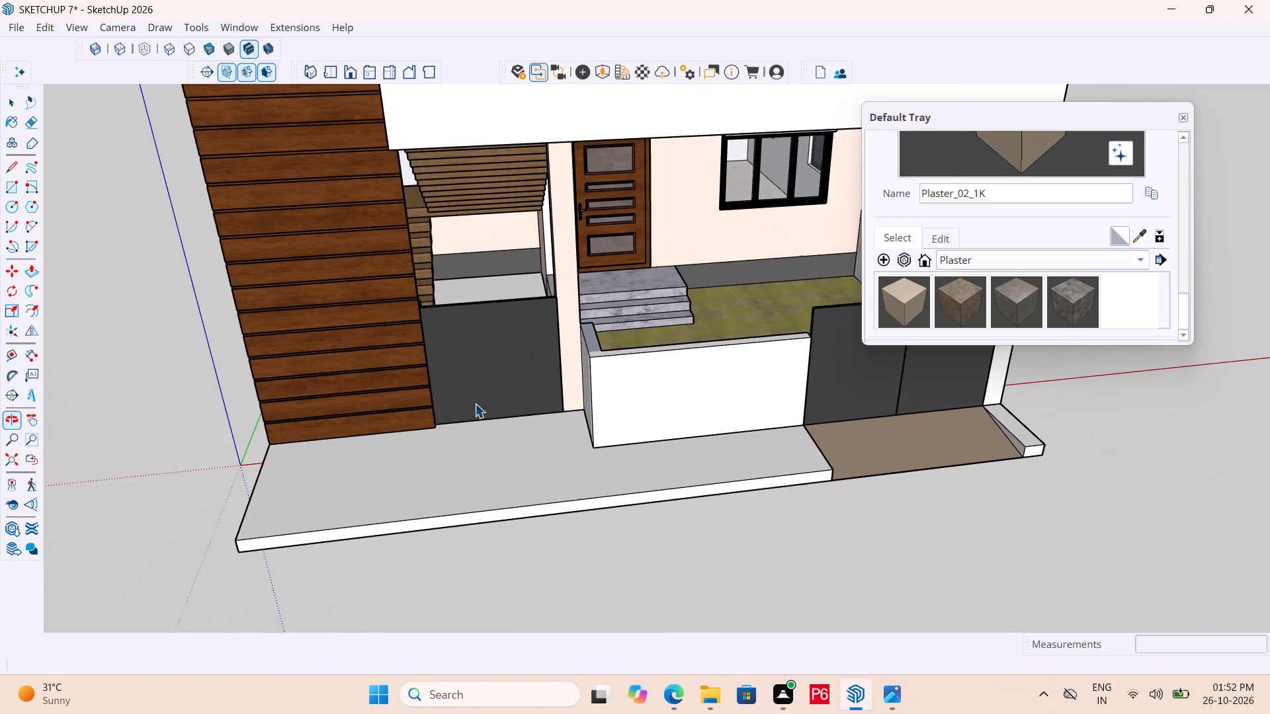
{"action": "scroll", "coordinate": [448, 498], "scroll_direction": "up", "scroll_amount": 1}
Inside the platform group, draw a line from the wood-clad wall's corner to the platform's front edge and down its front face.
{"action": "key", "text": "l"}
{"action": "middle_click_drag", "start_coordinate": [470, 441], "coordinate": [419, 438]}
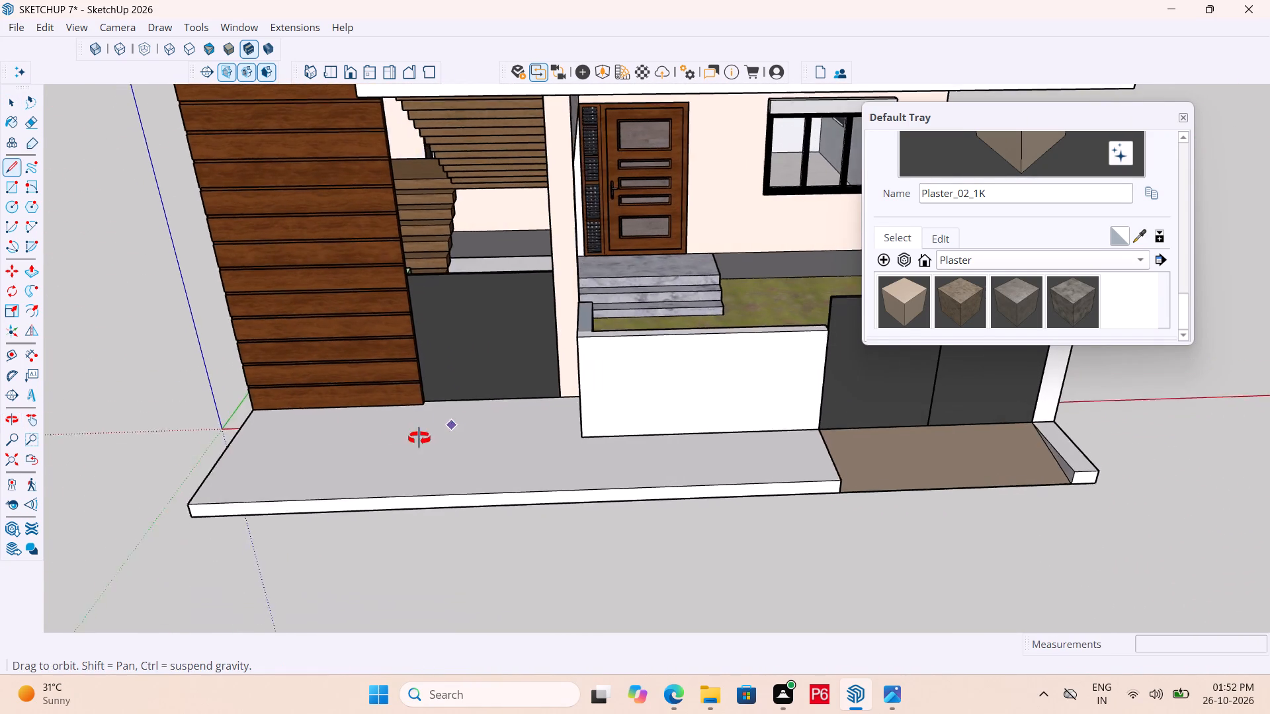
{"action": "middle_click_drag", "start_coordinate": [419, 438], "coordinate": [280, 427]}
{"action": "key", "text": "space"}
{"action": "left_click", "coordinate": [419, 400]}
{"action": "double_click", "coordinate": [422, 378]}
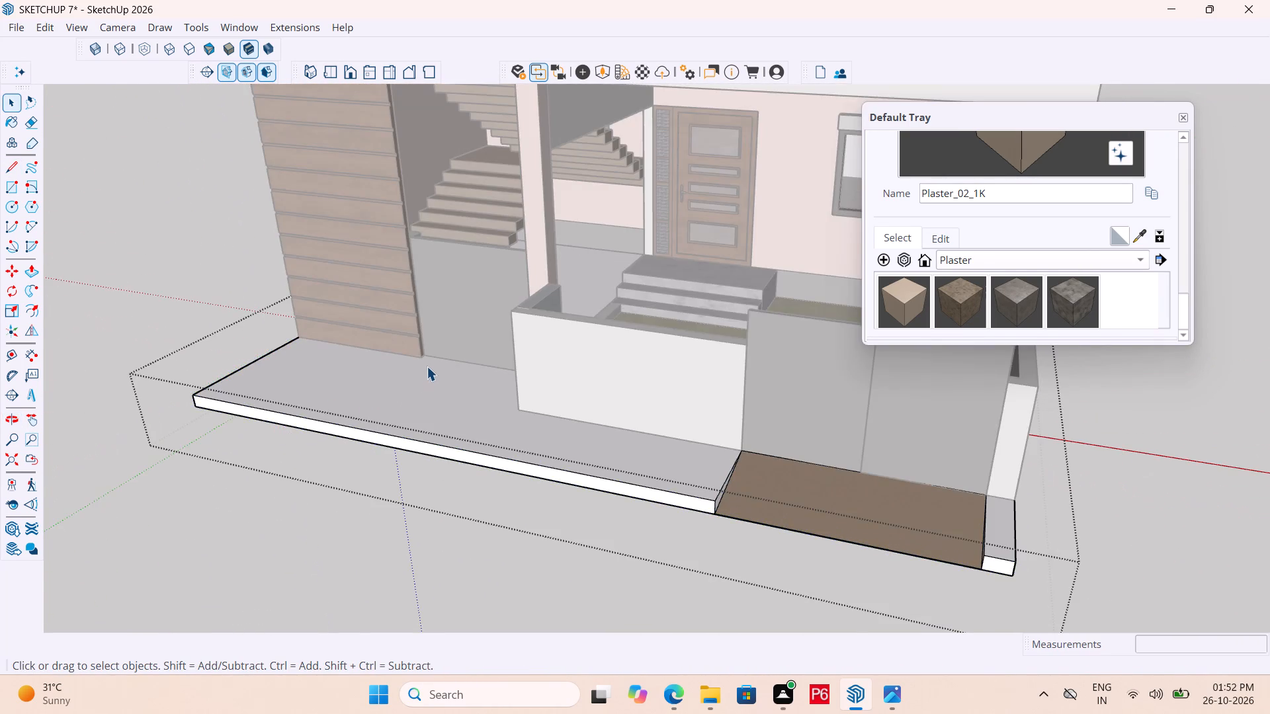
{"action": "scroll", "coordinate": [428, 364], "scroll_direction": "up", "scroll_amount": 5}
{"action": "key", "text": "l"}
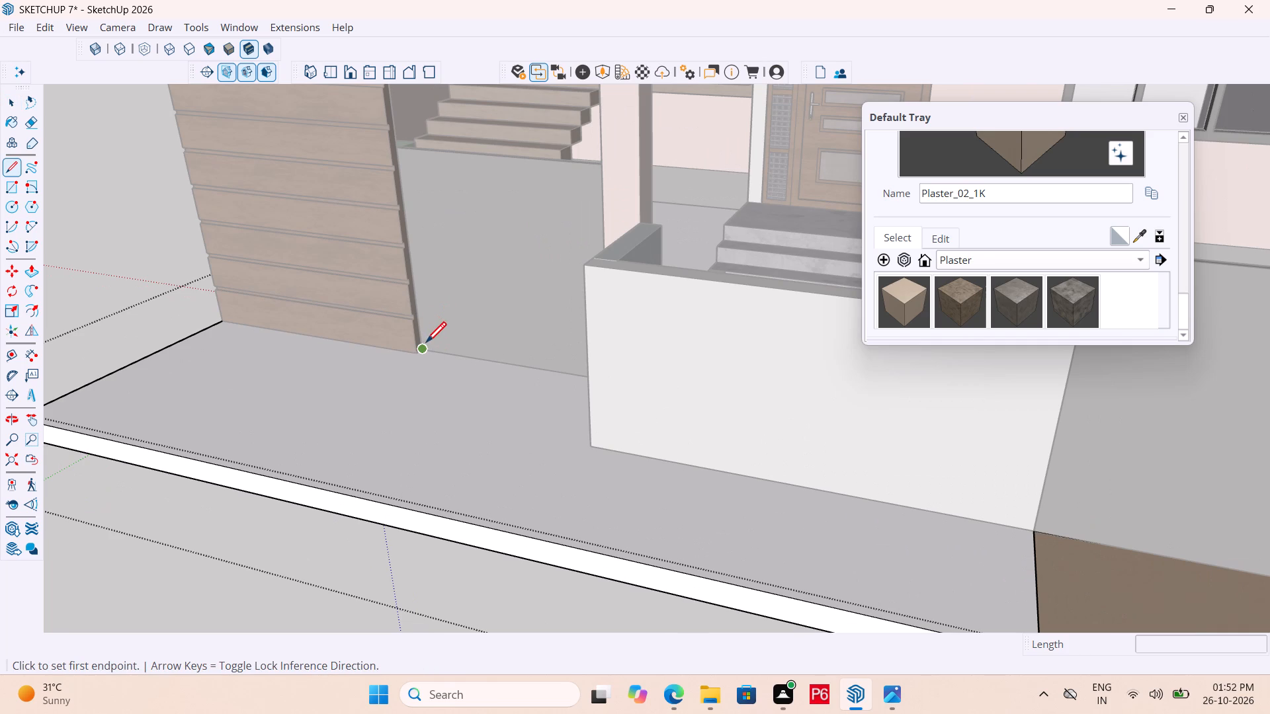
{"action": "left_click", "coordinate": [426, 344]}
{"action": "left_click", "coordinate": [237, 475]}
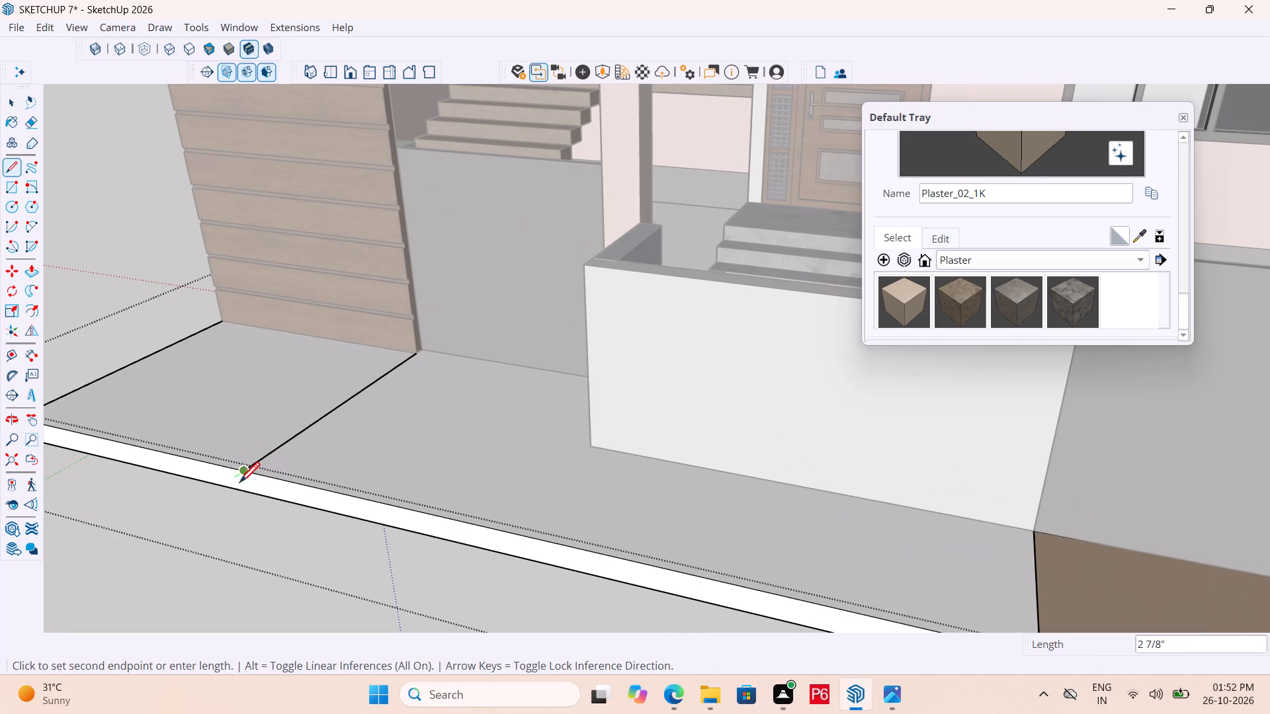
{"action": "left_click", "coordinate": [245, 496]}
Draw a parallel line about 6' 2 7/8" from the column's corner to the platform's front edge, continuing down the front face.
{"action": "scroll", "coordinate": [482, 408], "scroll_direction": "down", "scroll_amount": 2}
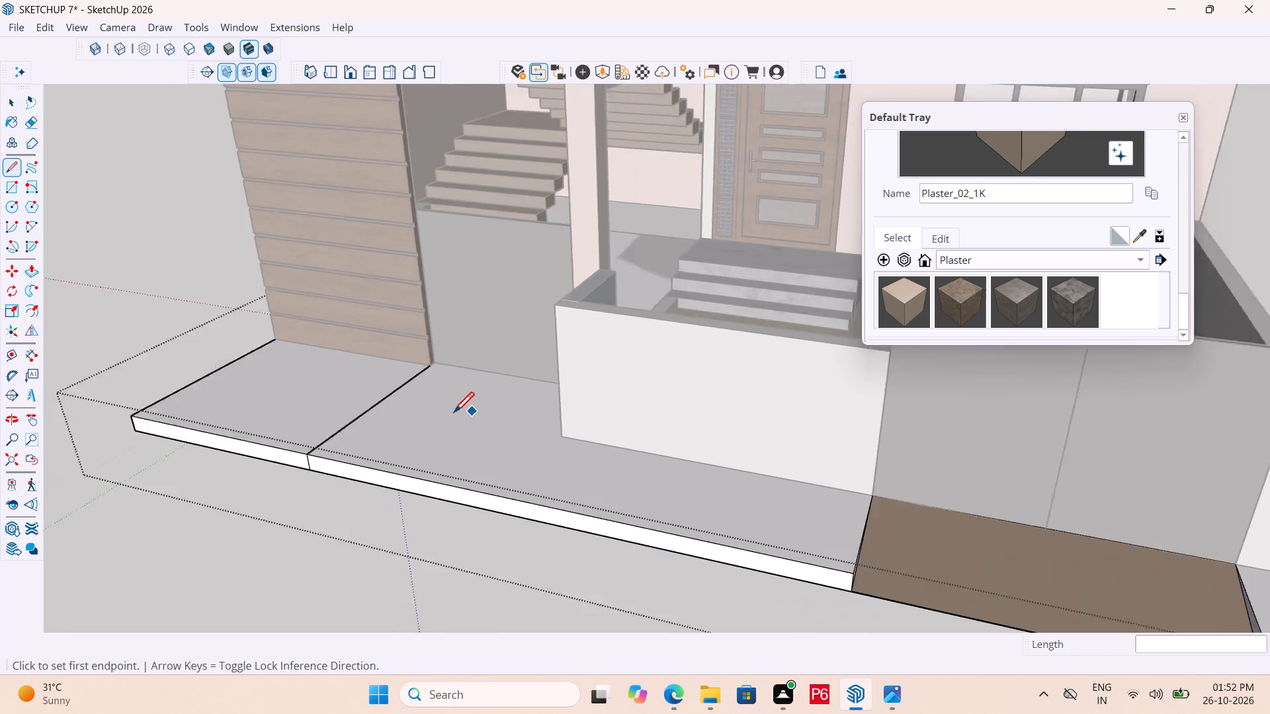
{"action": "scroll", "coordinate": [454, 415], "scroll_direction": "down", "scroll_amount": 3}
{"action": "middle_click_drag", "start_coordinate": [361, 420], "coordinate": [659, 444]}
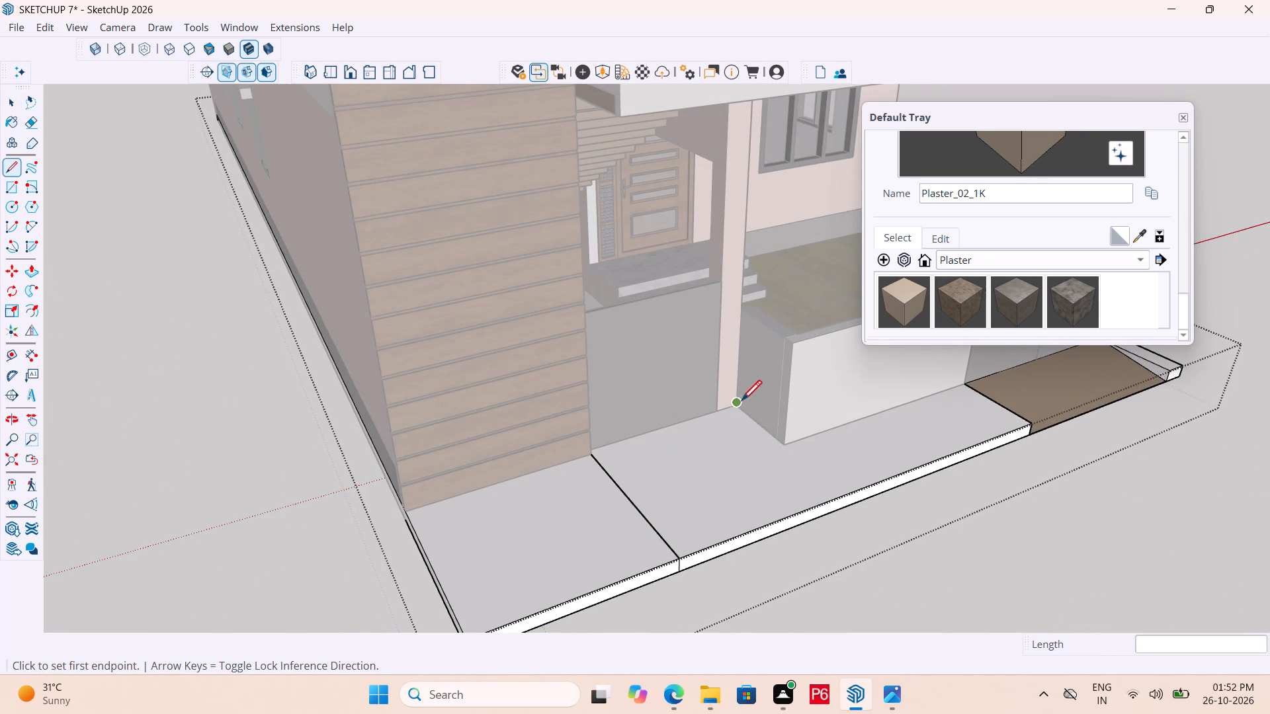
{"action": "left_click", "coordinate": [715, 411]}
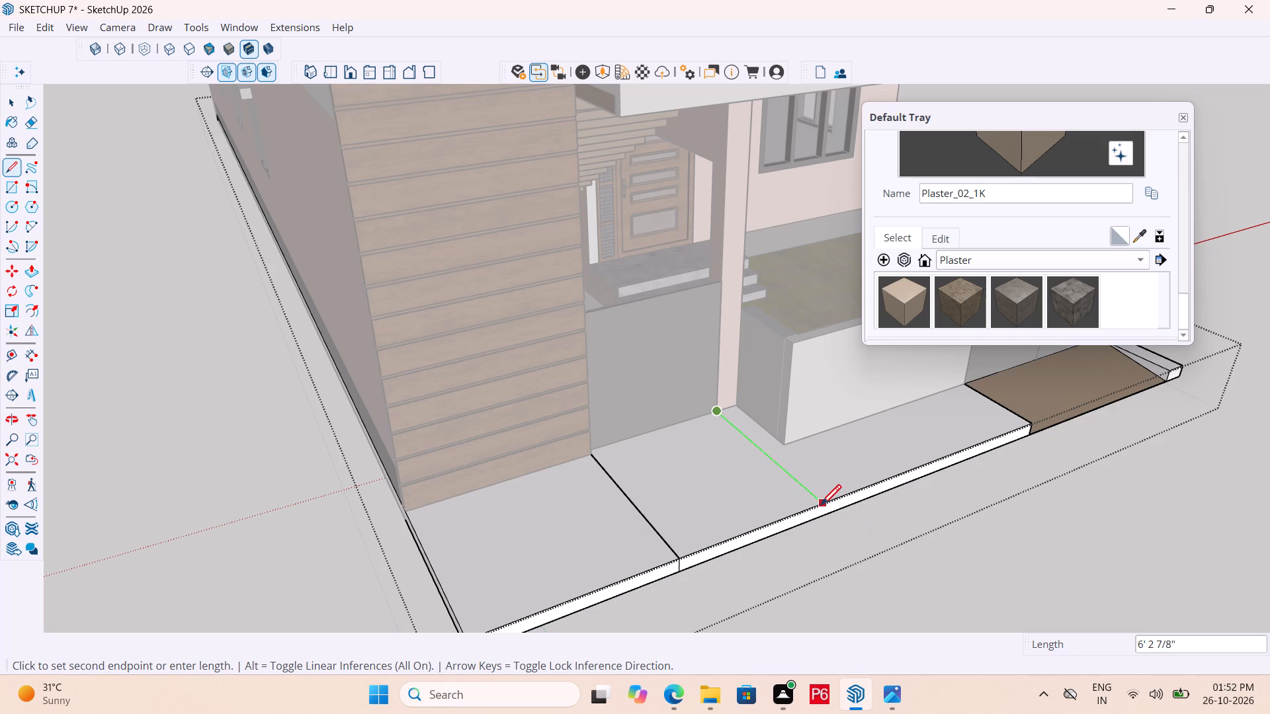
{"action": "left_click", "coordinate": [821, 507]}
{"action": "left_click", "coordinate": [822, 519]}
{"action": "middle_click_drag", "start_coordinate": [837, 516], "coordinate": [712, 510]}
{"action": "key", "text": "space"}
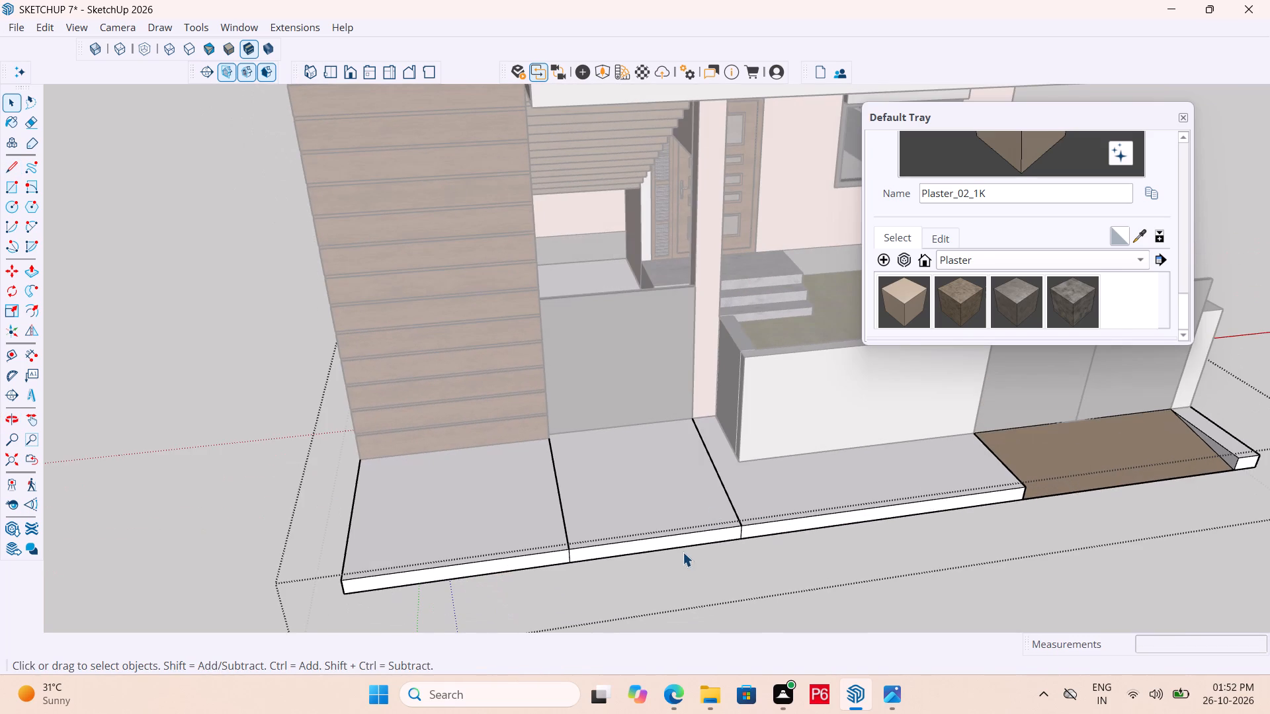
Push the front face of the platform section before the smaller gate back about 6' 2 7/8" to the gate line, removing that section.
{"action": "left_click", "coordinate": [695, 539]}
{"action": "scroll", "coordinate": [661, 552], "scroll_direction": "up", "scroll_amount": 4}
{"action": "middle_click_drag", "start_coordinate": [651, 550], "coordinate": [598, 544]}
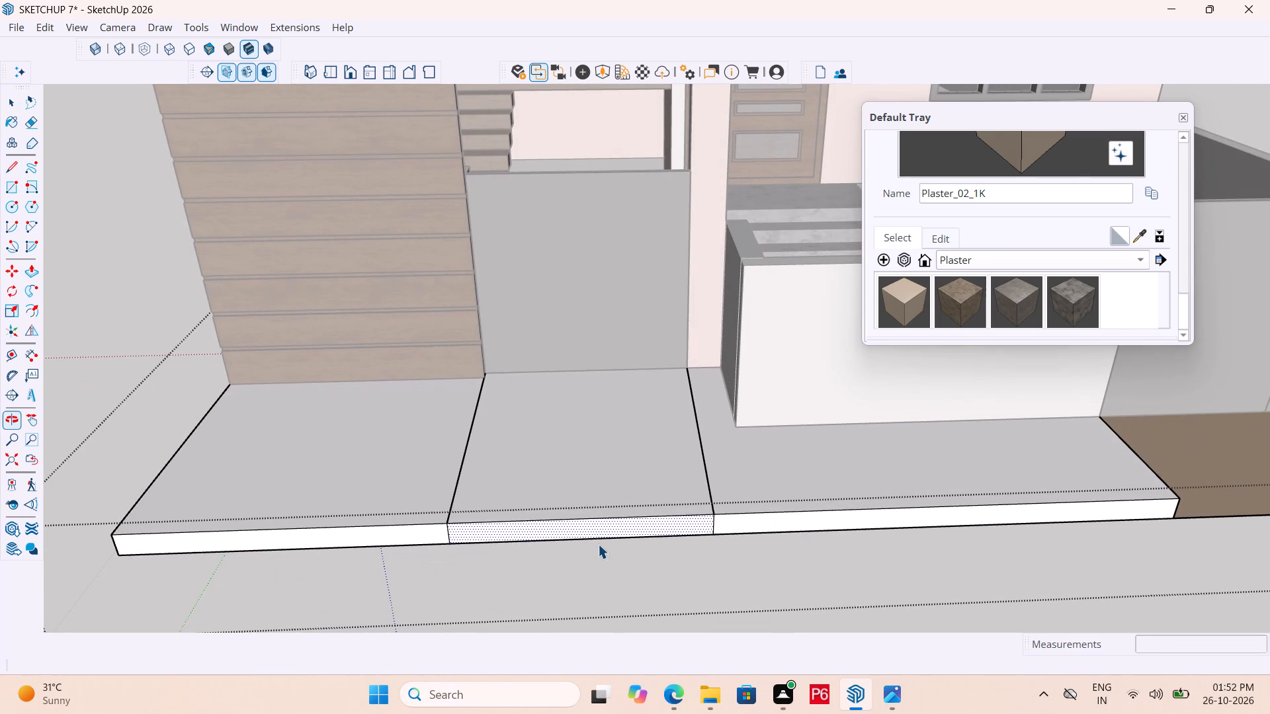
{"action": "key", "text": "p"}
{"action": "left_click", "coordinate": [610, 528]}
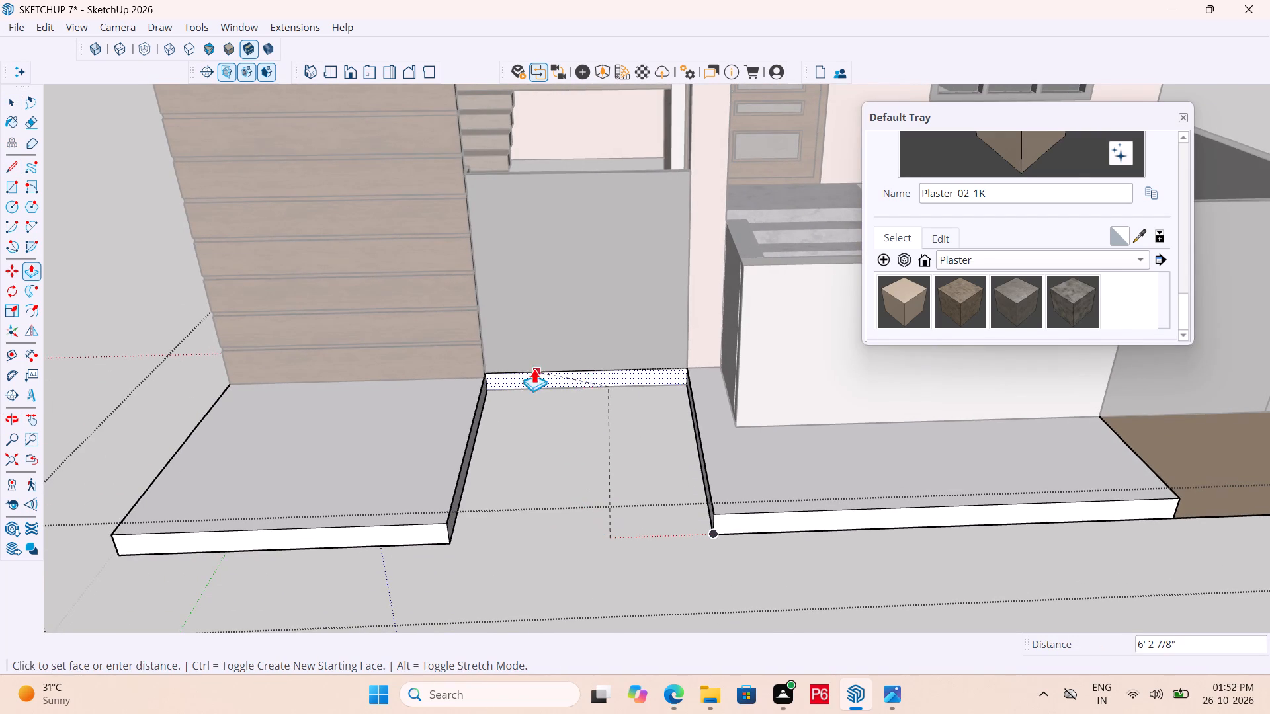
{"action": "left_click", "coordinate": [561, 317]}
{"action": "scroll", "coordinate": [696, 399], "scroll_direction": "down", "scroll_amount": 2}
{"action": "middle_click_drag", "start_coordinate": [683, 412], "coordinate": [517, 421]}
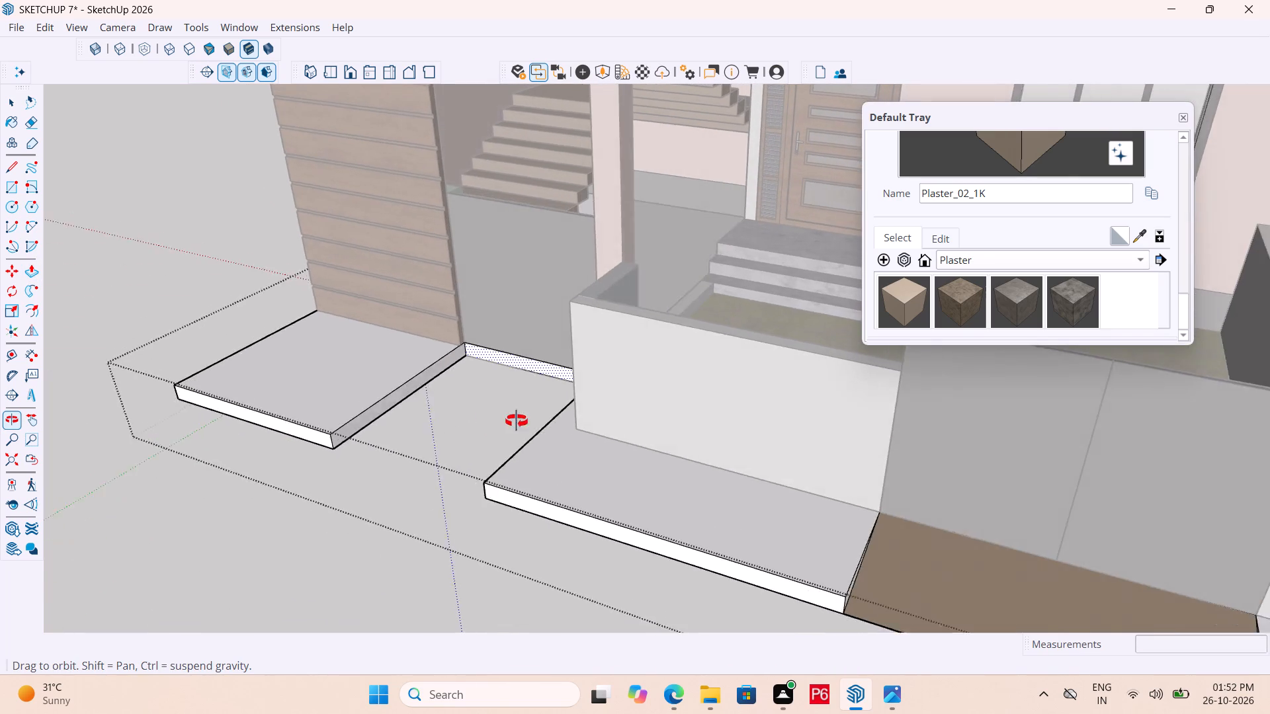
{"action": "middle_click_drag", "start_coordinate": [517, 421], "coordinate": [589, 424]}
{"action": "key", "text": "space"}
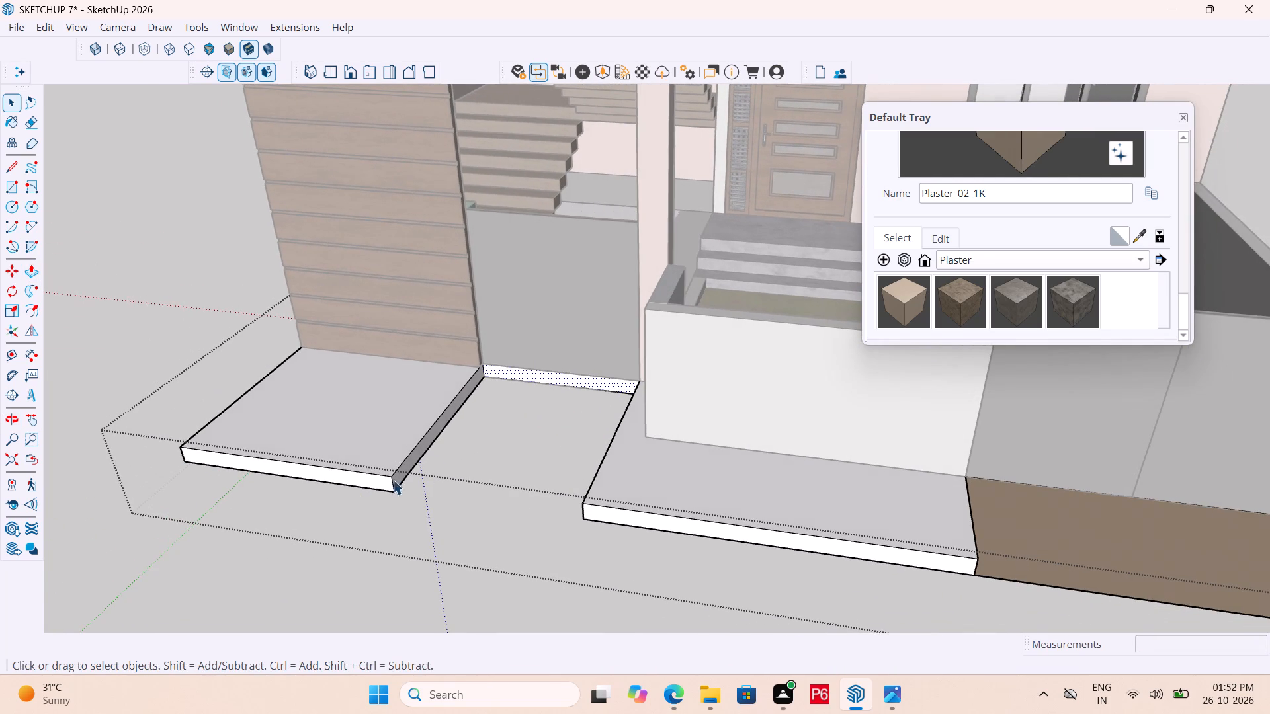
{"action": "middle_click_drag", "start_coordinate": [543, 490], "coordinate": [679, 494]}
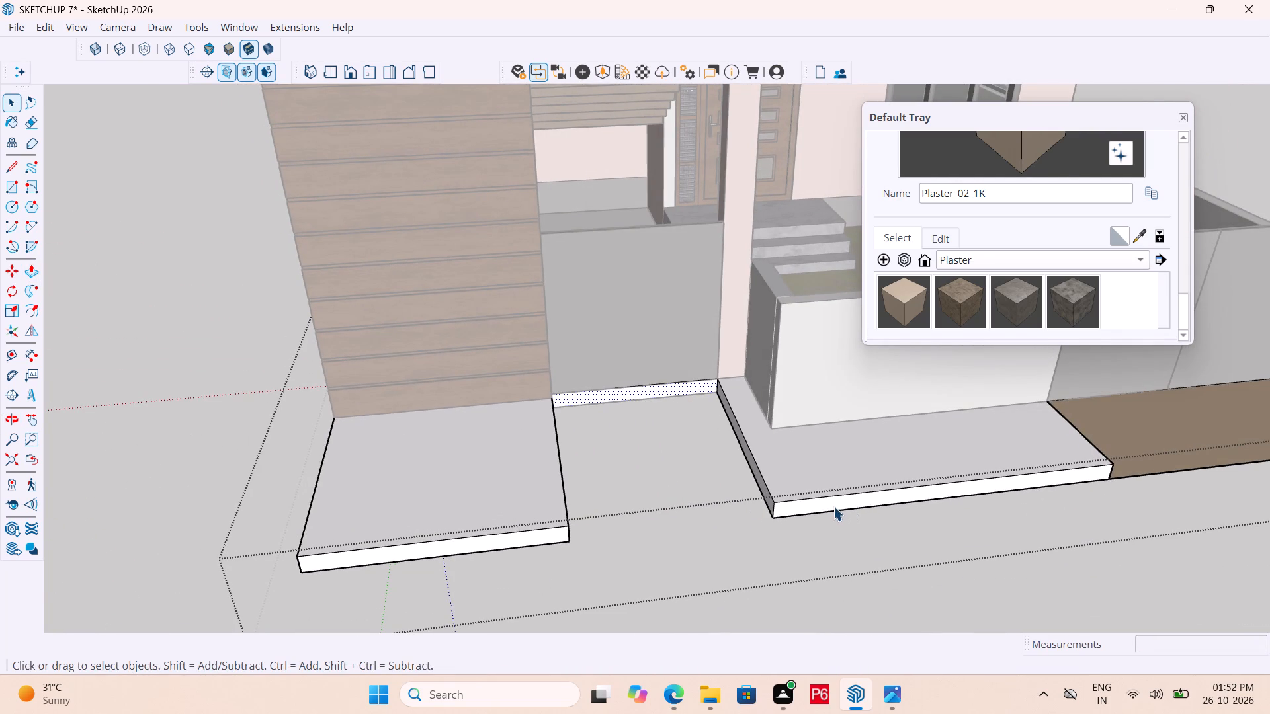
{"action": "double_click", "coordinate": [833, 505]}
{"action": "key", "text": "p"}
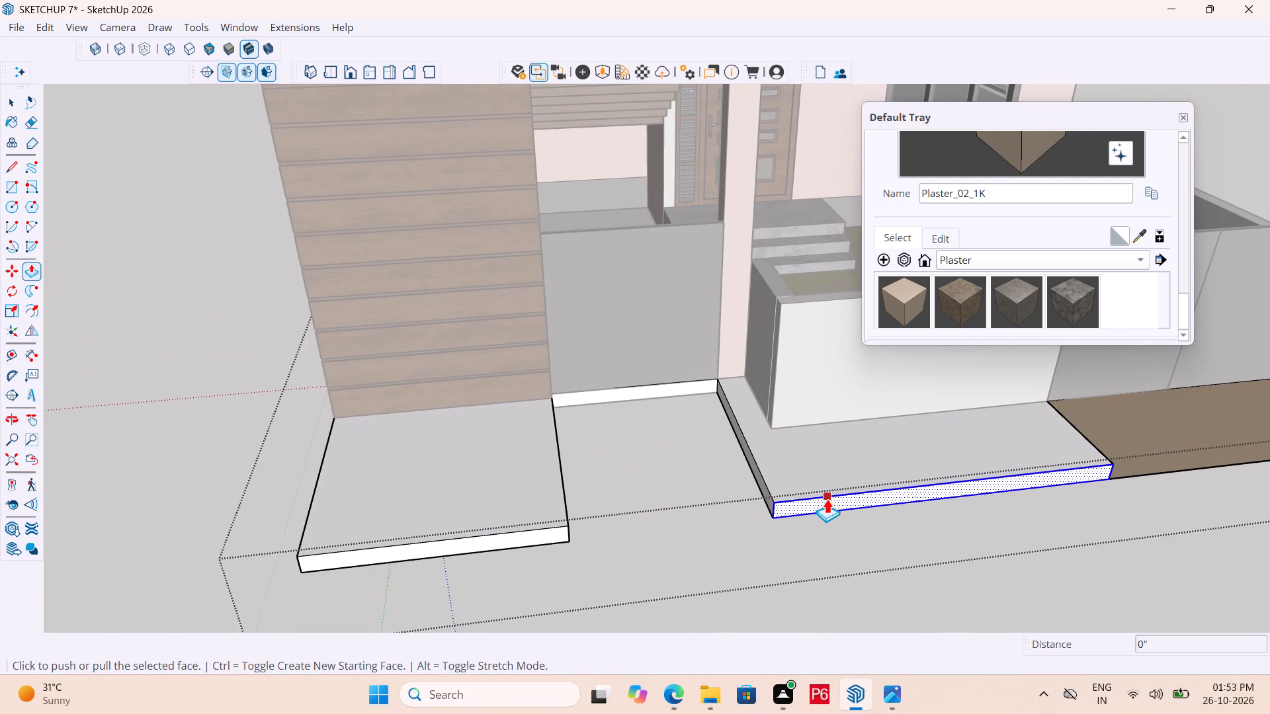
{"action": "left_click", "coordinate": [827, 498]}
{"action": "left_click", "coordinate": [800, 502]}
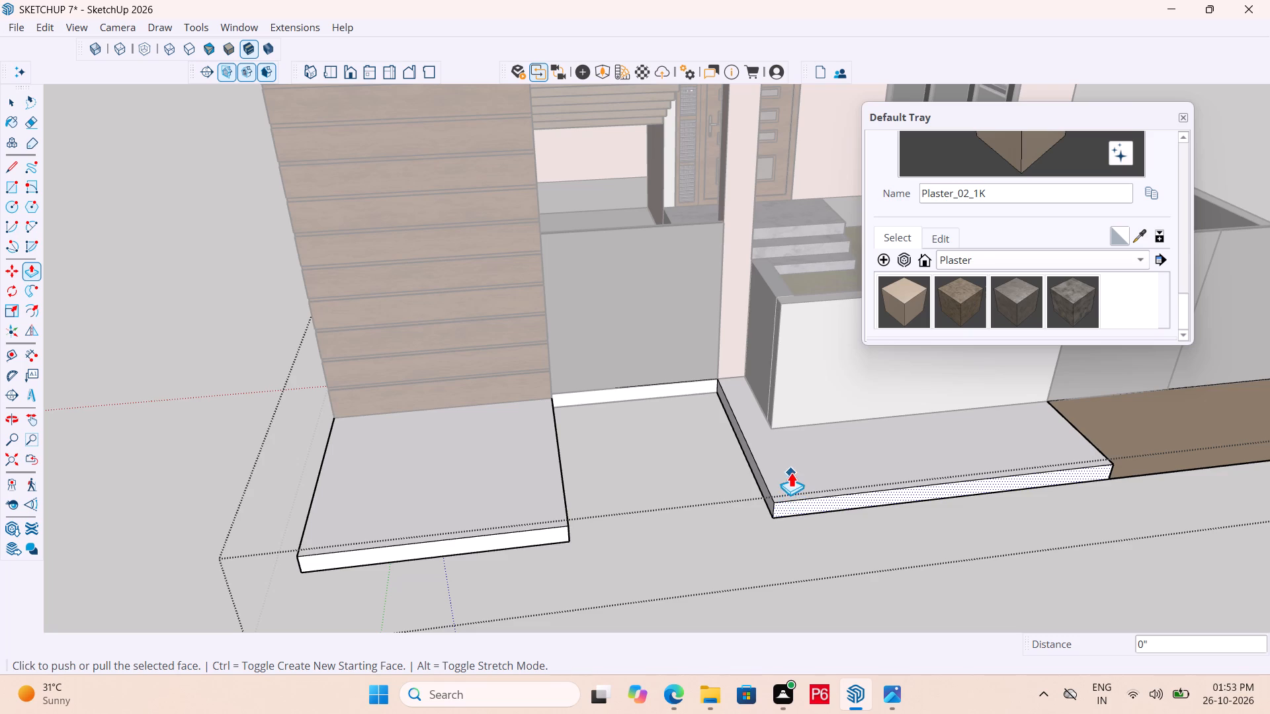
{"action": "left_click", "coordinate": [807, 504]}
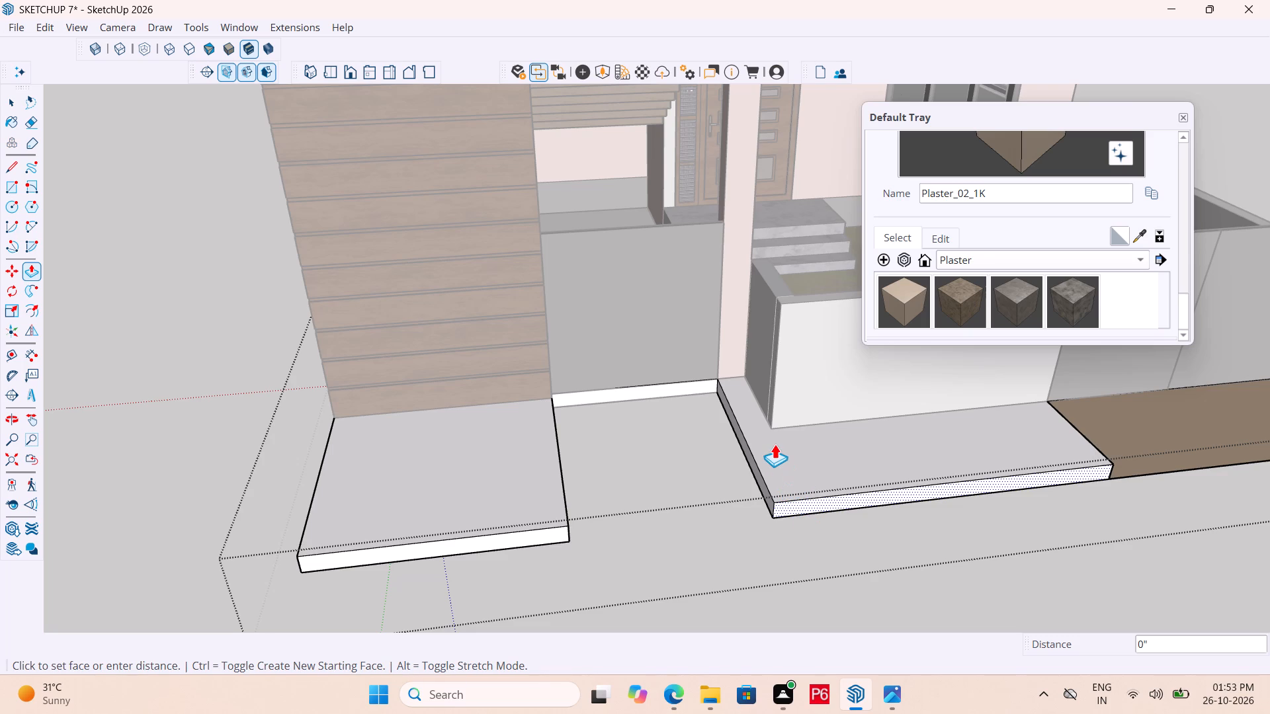
Draw a diagonal about 6' 3 1/8" long from the slab's top corner at the wood-clad wall to its bottom front corner.
{"action": "scroll", "coordinate": [652, 483], "scroll_direction": "down", "scroll_amount": 5}
{"action": "middle_click_drag", "start_coordinate": [585, 505], "coordinate": [554, 505]}
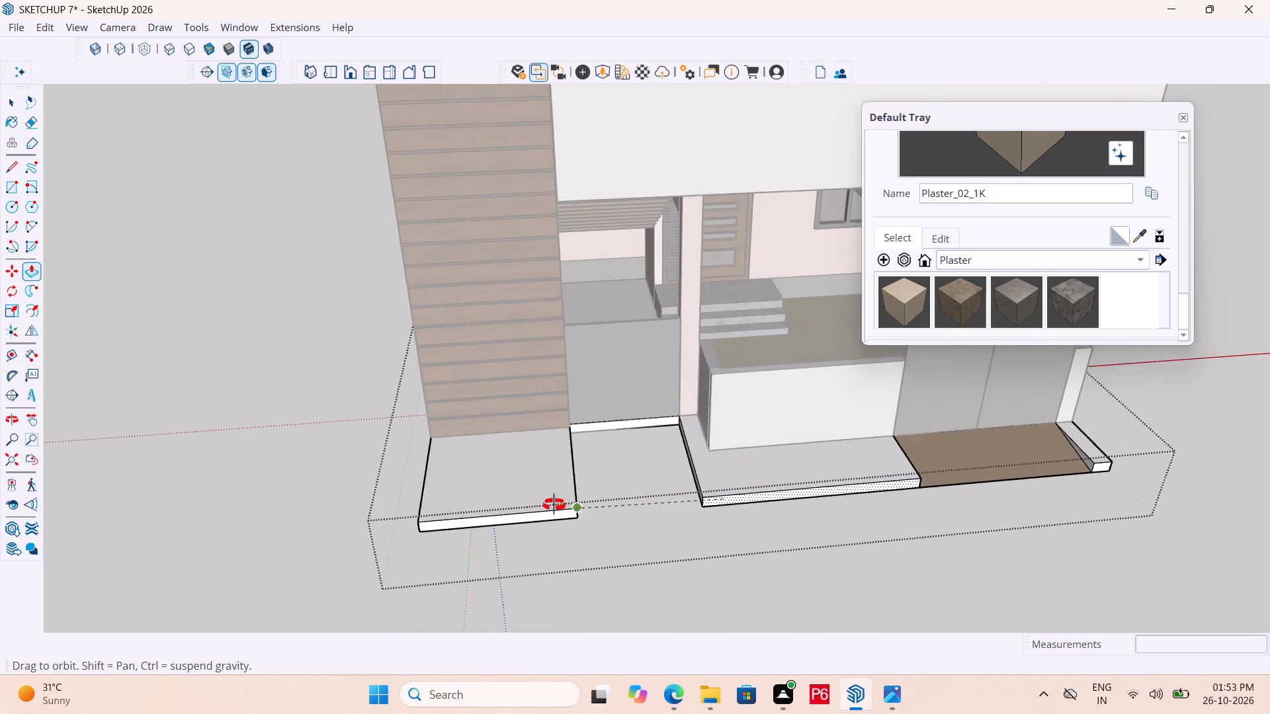
{"action": "middle_click_drag", "start_coordinate": [554, 505], "coordinate": [345, 494]}
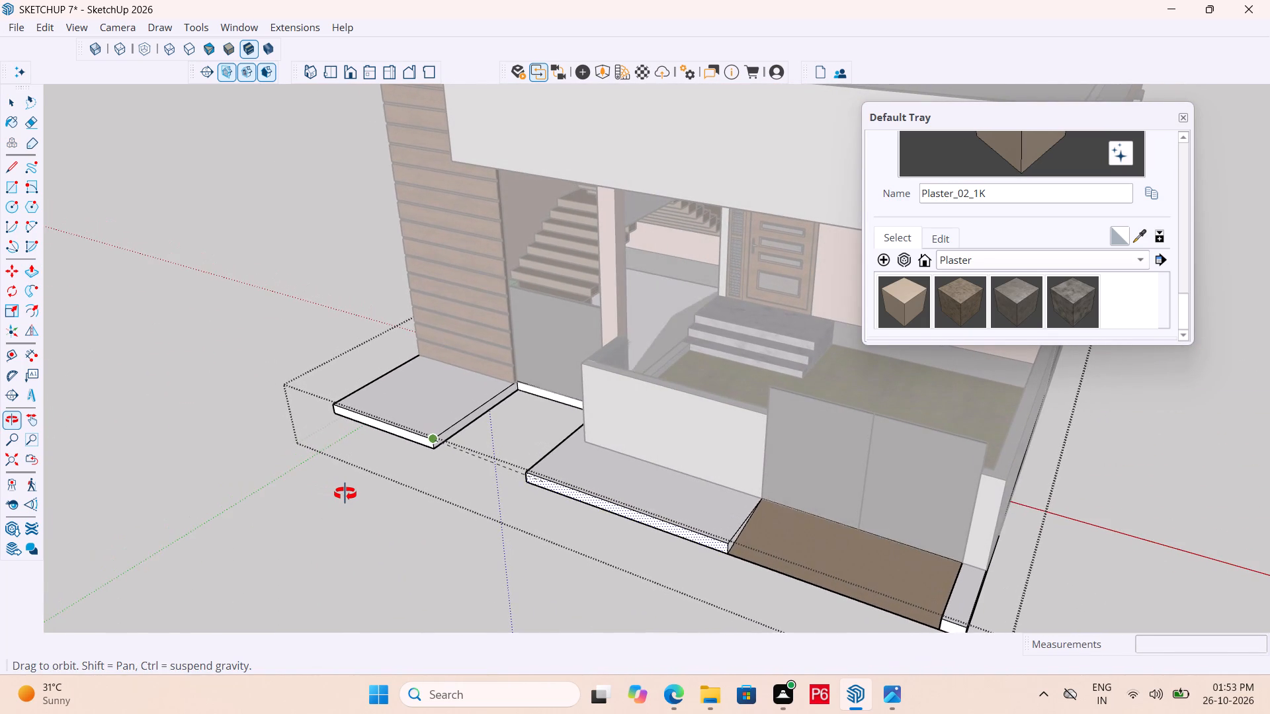
{"action": "middle_click_drag", "start_coordinate": [345, 494], "coordinate": [347, 496]}
{"action": "key", "text": "l"}
{"action": "scroll", "coordinate": [475, 426], "scroll_direction": "up", "scroll_amount": 5}
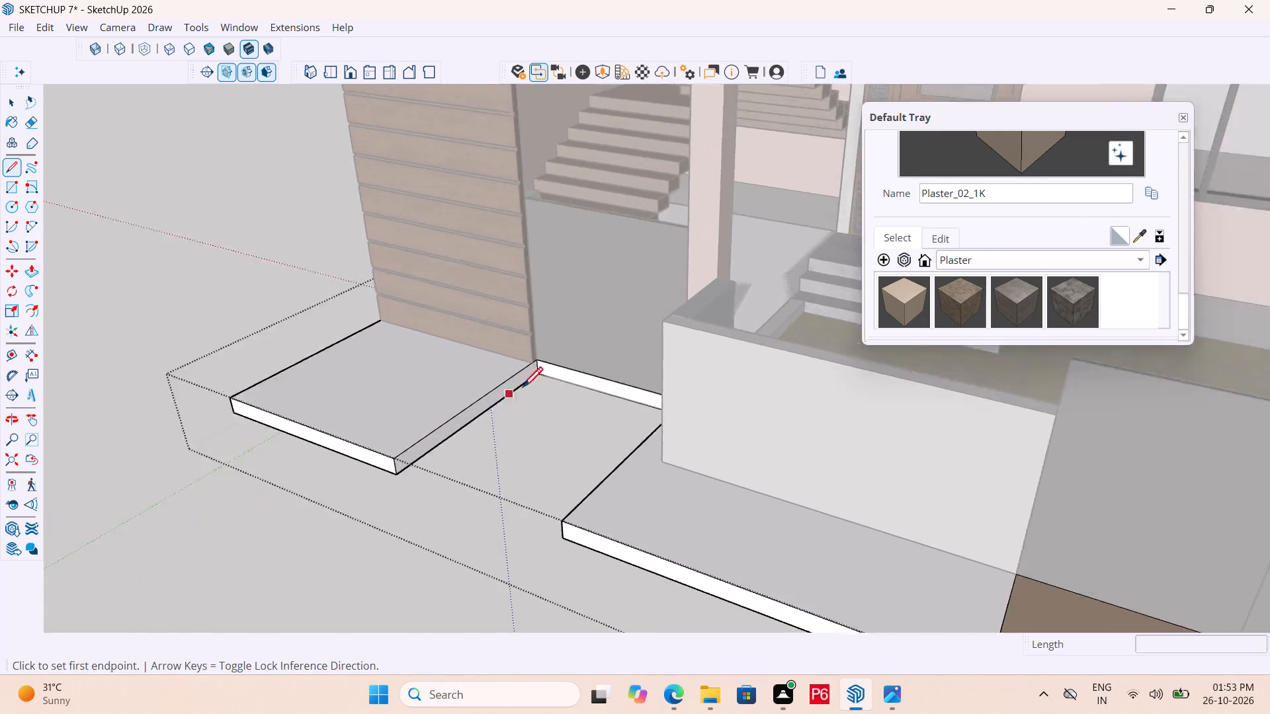
{"action": "left_click", "coordinate": [538, 361]}
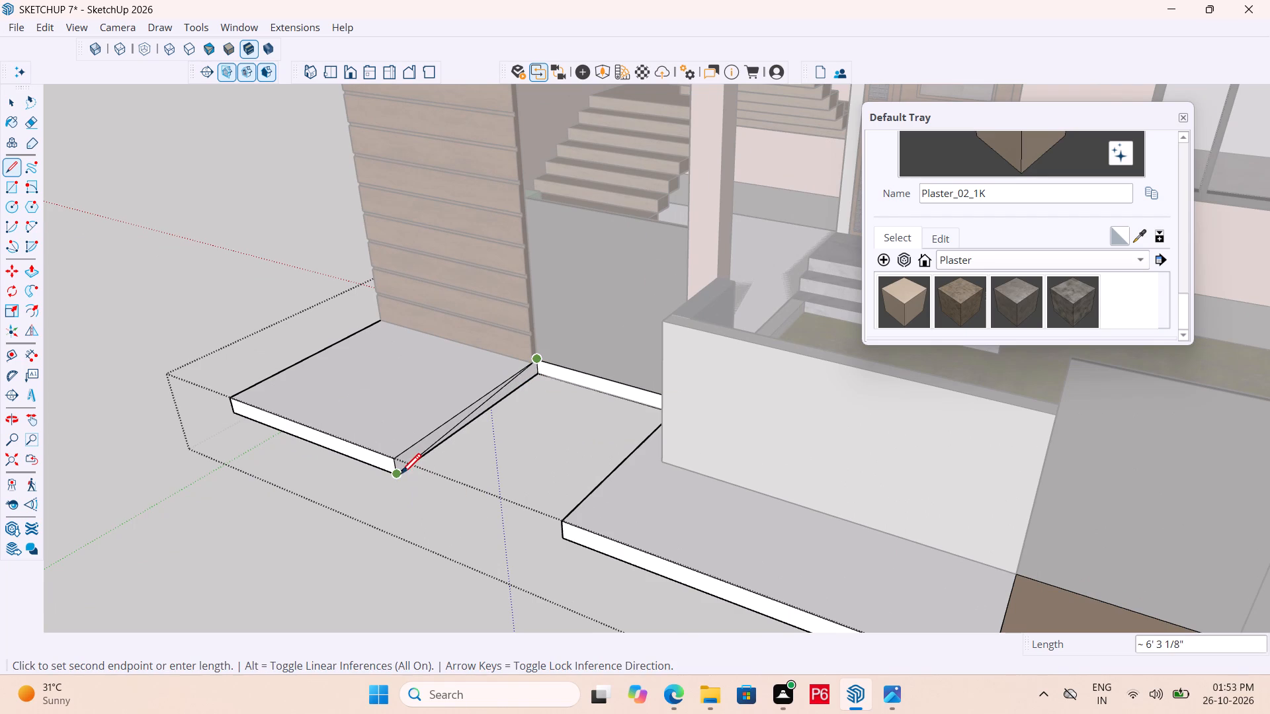
{"action": "left_click", "coordinate": [401, 476]}
Close the small gate's ramp with a bottom front edge about 5' 1 13/16" long and a matching diagonal on the opposite side.
{"action": "middle_click_drag", "start_coordinate": [529, 552], "coordinate": [704, 553]}
{"action": "scroll", "coordinate": [617, 539], "scroll_direction": "up", "scroll_amount": 1}
{"action": "middle_click_drag", "start_coordinate": [618, 539], "coordinate": [437, 527]}
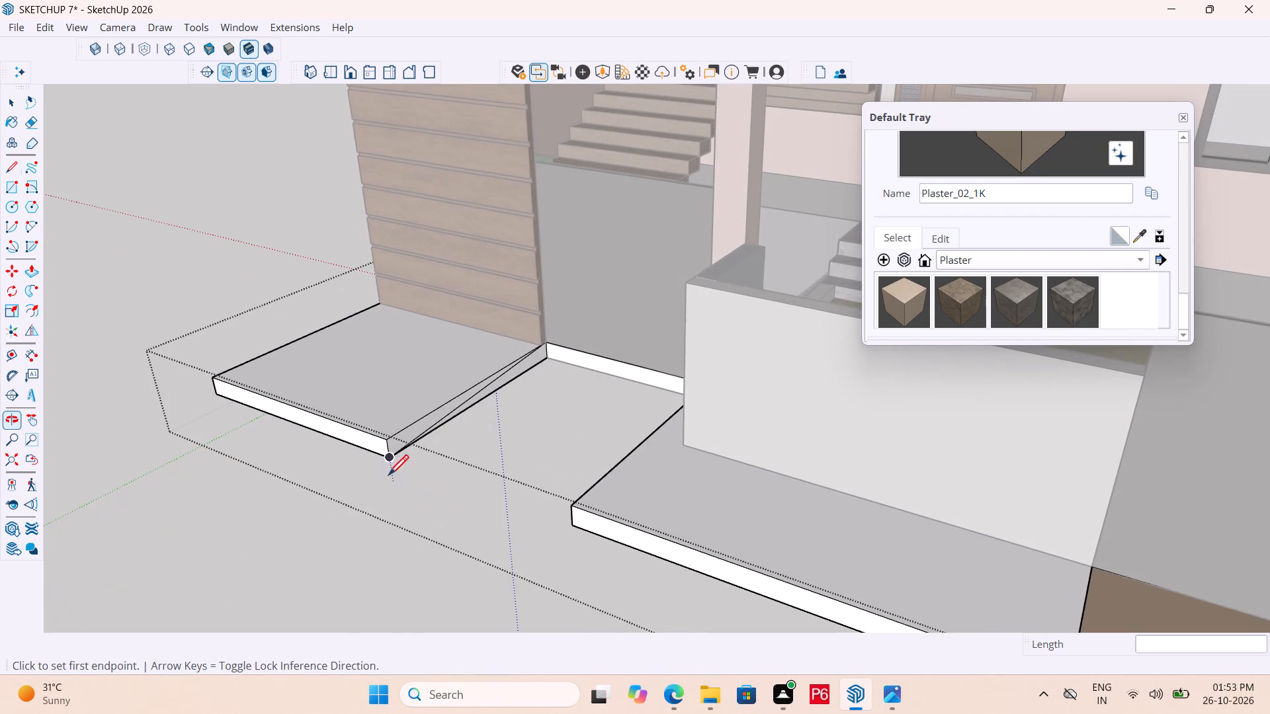
{"action": "left_click", "coordinate": [388, 461]}
{"action": "middle_click_drag", "start_coordinate": [568, 507], "coordinate": [702, 526]}
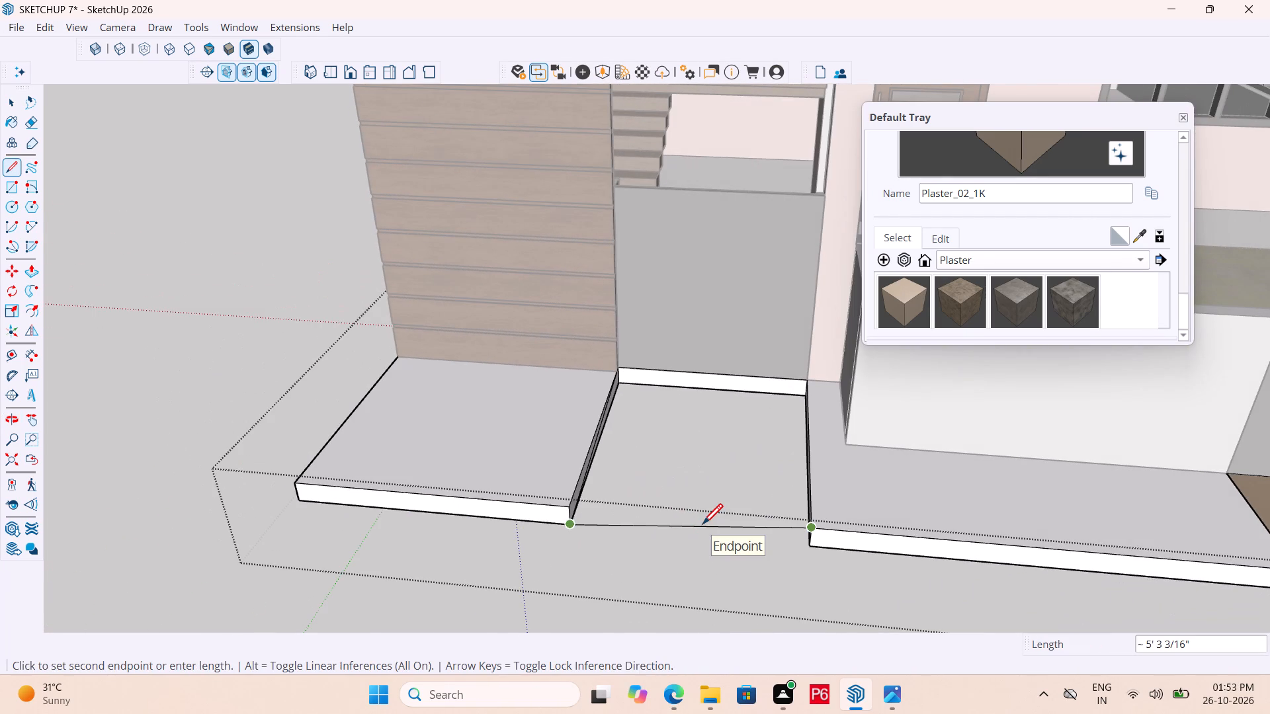
{"action": "scroll", "coordinate": [696, 532], "scroll_direction": "down", "scroll_amount": 3}
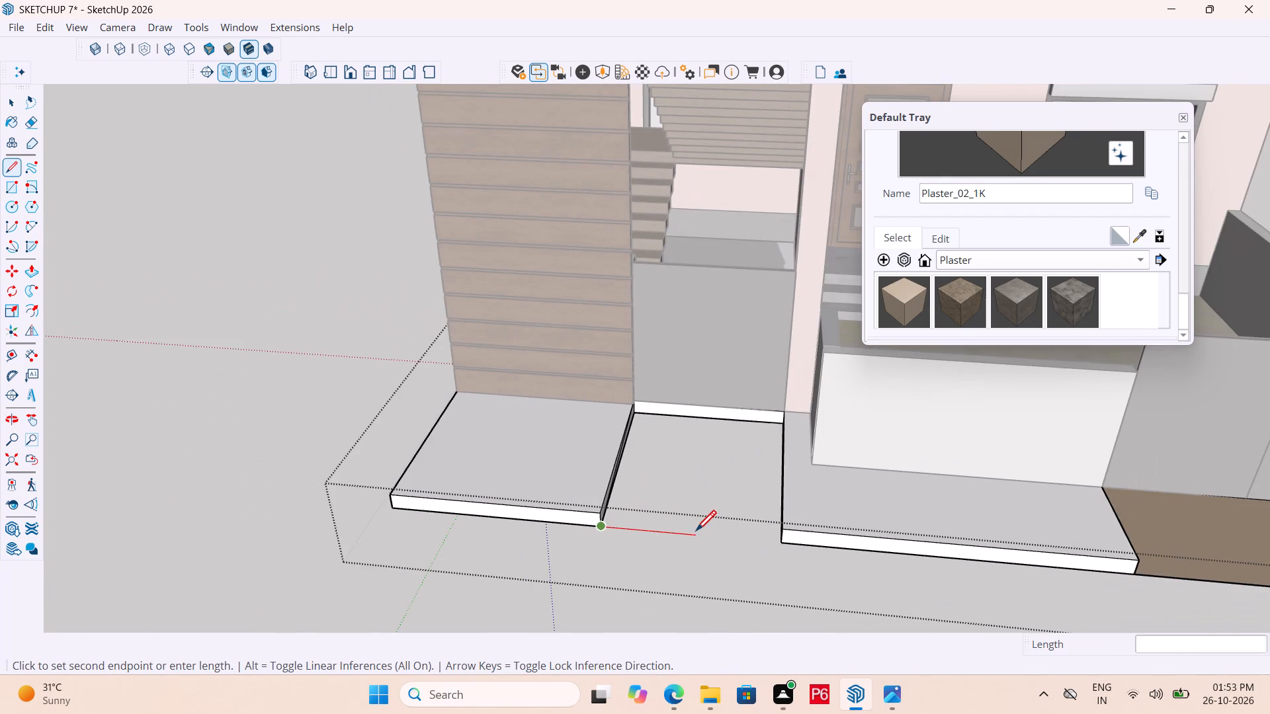
{"action": "middle_click_drag", "start_coordinate": [876, 559], "coordinate": [1047, 575]}
{"action": "scroll", "coordinate": [925, 461], "scroll_direction": "up", "scroll_amount": 5}
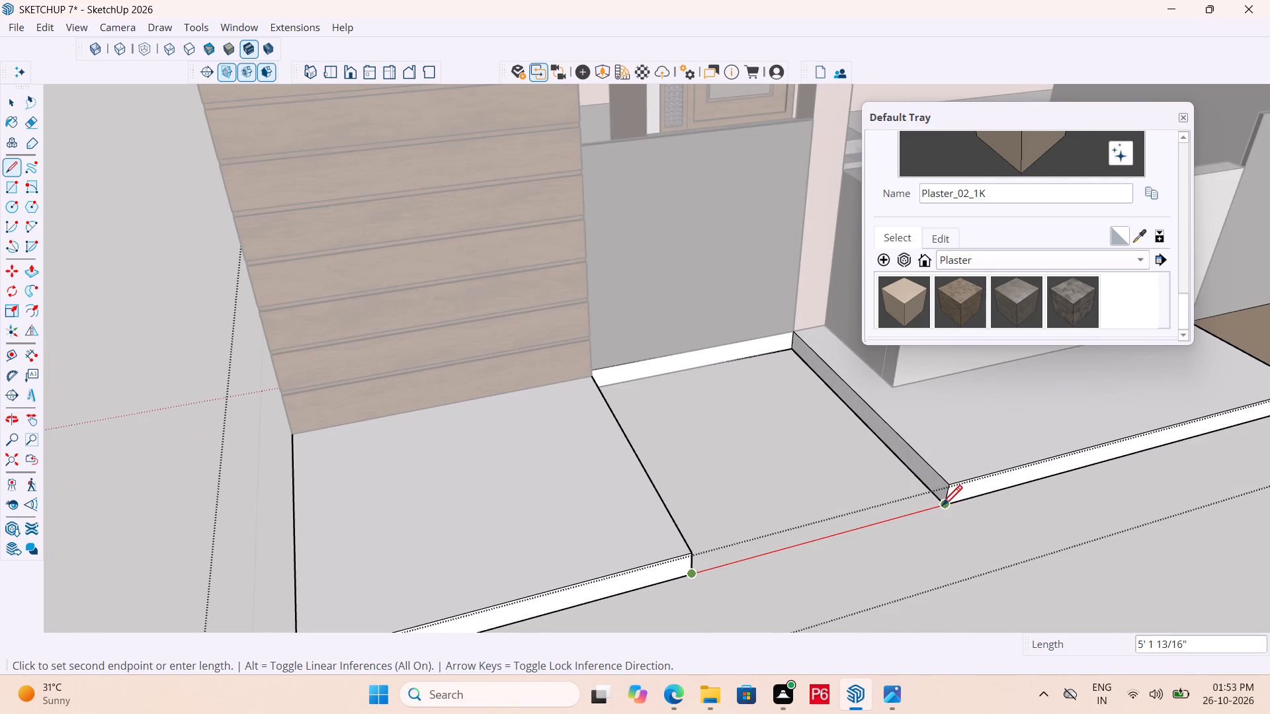
{"action": "left_click", "coordinate": [942, 508]}
{"action": "left_click", "coordinate": [790, 332]}
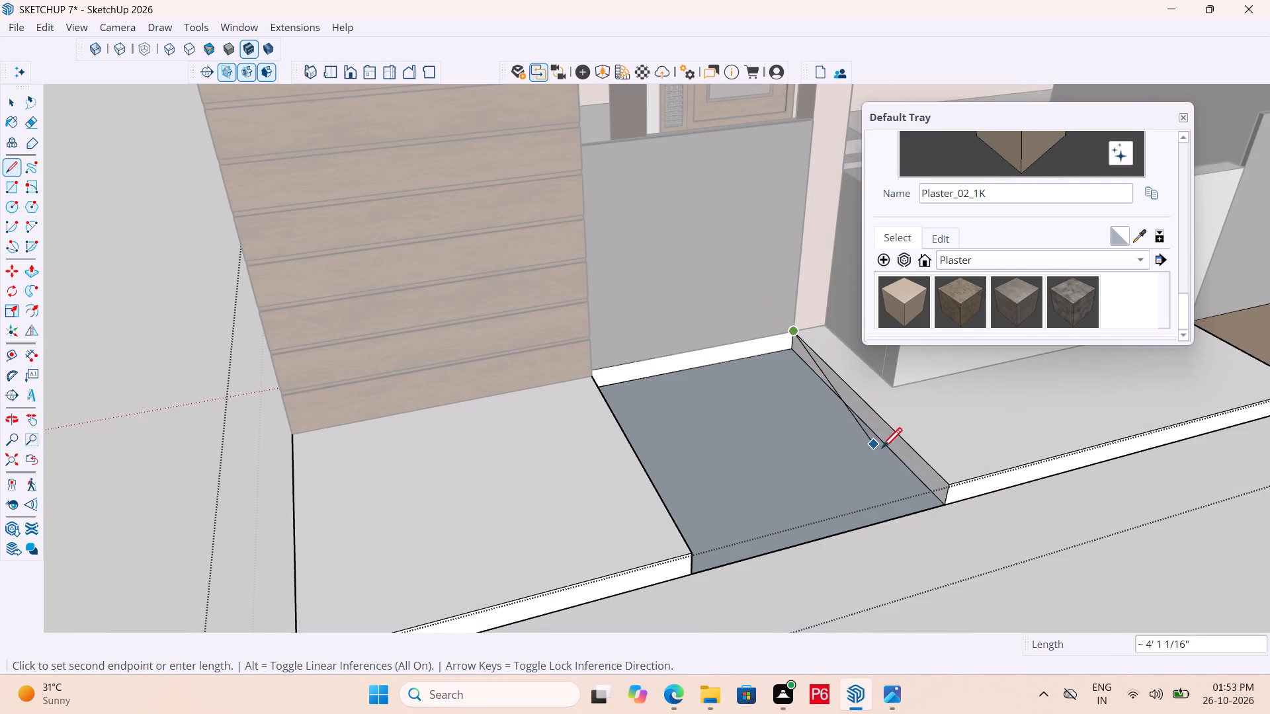
{"action": "left_click", "coordinate": [946, 504]}
Save the model.
{"action": "scroll", "coordinate": [1023, 527], "scroll_direction": "down", "scroll_amount": 1}
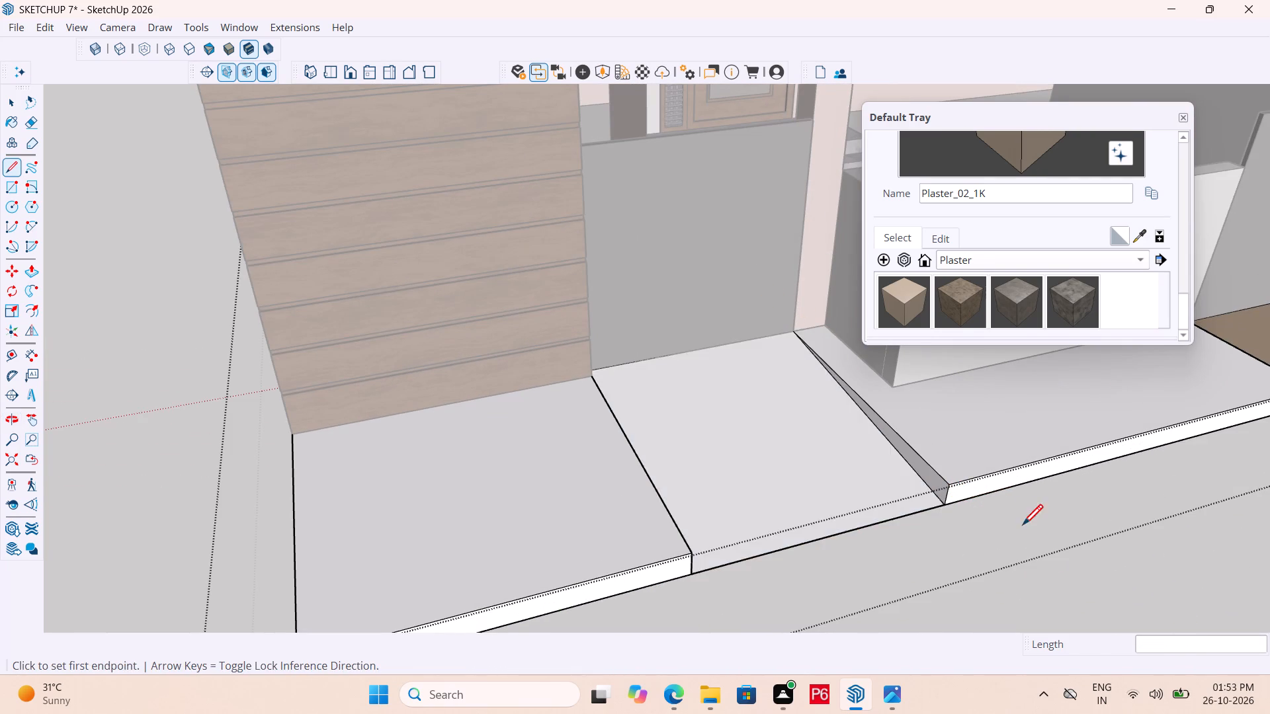
{"action": "scroll", "coordinate": [1023, 527], "scroll_direction": "down", "scroll_amount": 1}
{"action": "middle_click_drag", "start_coordinate": [1023, 527], "coordinate": [704, 509]}
{"action": "scroll", "coordinate": [693, 405], "scroll_direction": "down", "scroll_amount": 6}
{"action": "key", "text": "ctrl+s"}
{"action": "key", "text": "ctrl+s"}
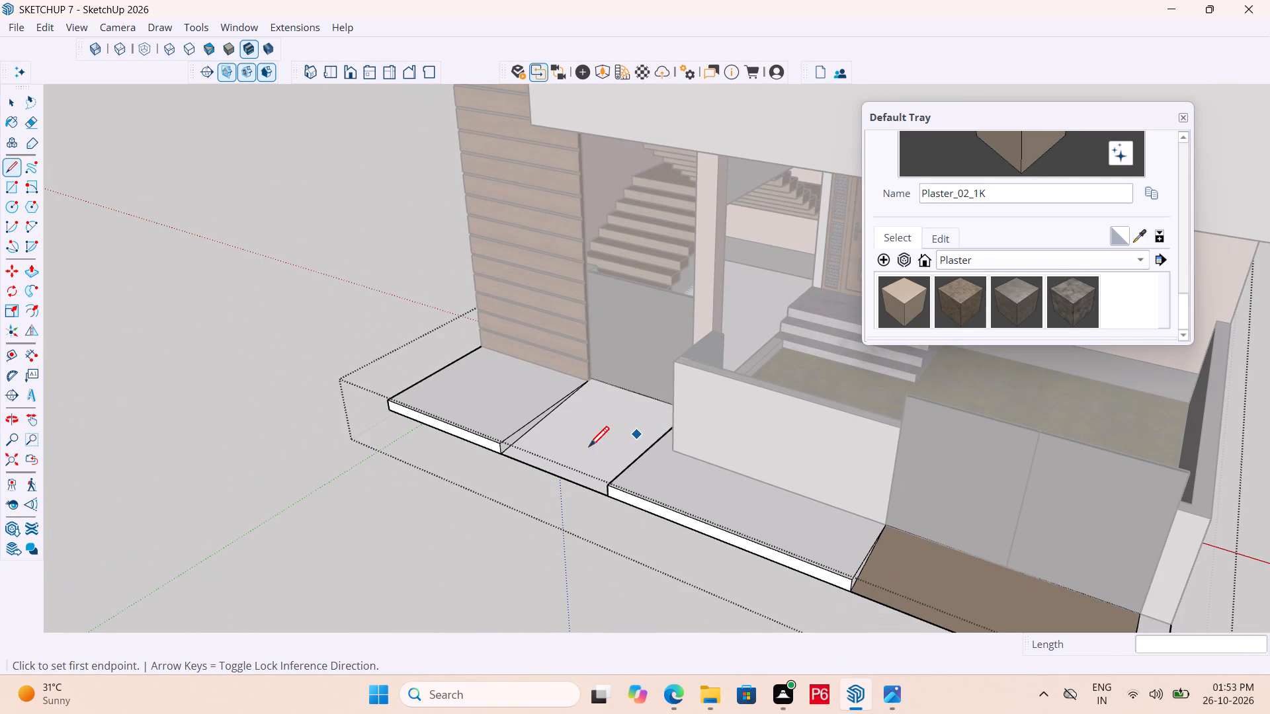
{"action": "key", "text": "ctrl+s"}
{"action": "key", "text": "ctrl+s"}
Paint the small gate's sloped ramp face with the Plaster_02_1K material and exit the platform group.
{"action": "scroll", "coordinate": [505, 426], "scroll_direction": "down", "scroll_amount": 1}
{"action": "key", "text": "space"}
{"action": "left_click", "coordinate": [897, 299]}
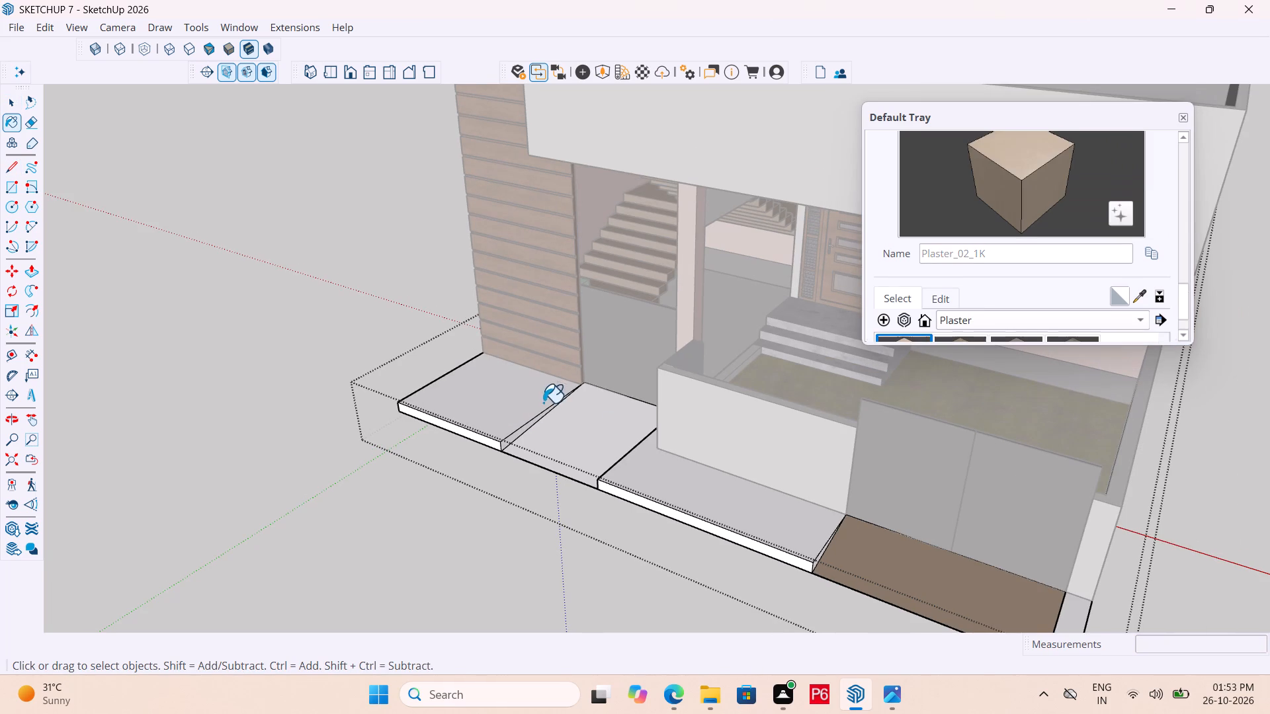
{"action": "left_click", "coordinate": [556, 447]}
{"action": "scroll", "coordinate": [504, 506], "scroll_direction": "down", "scroll_amount": 3}
{"action": "key", "text": "space"}
{"action": "left_click", "coordinate": [507, 526]}
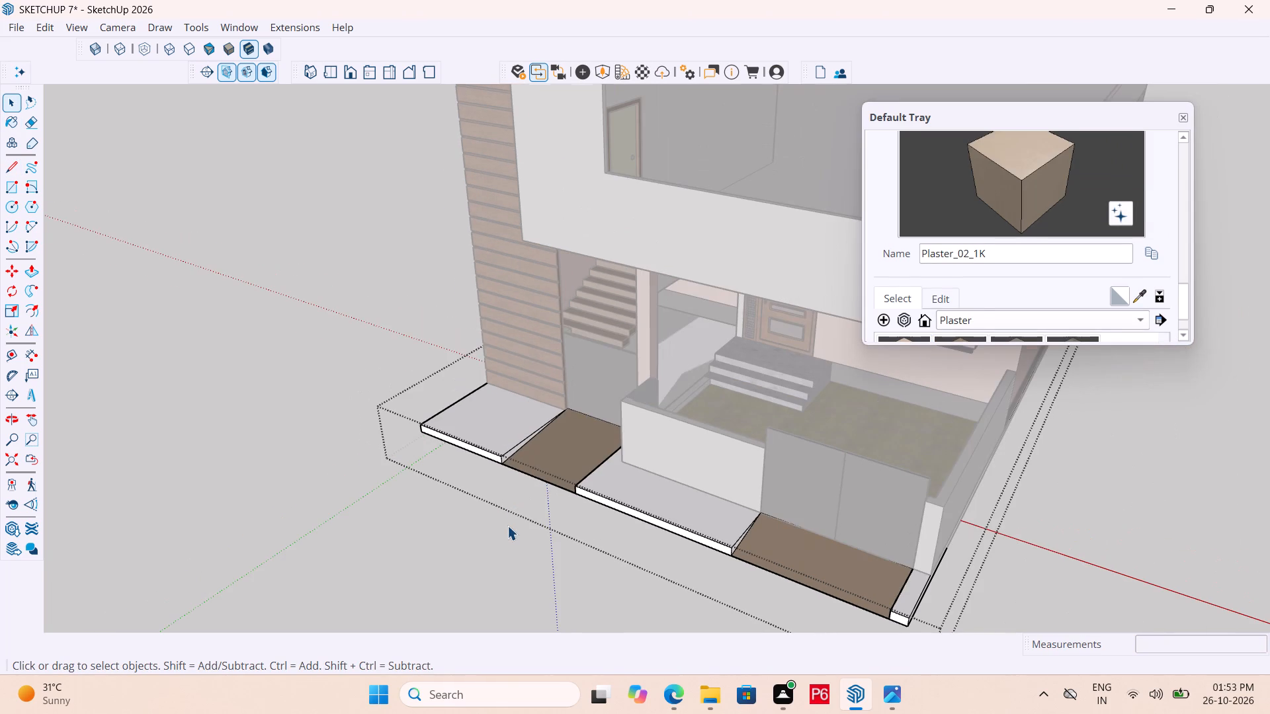
Examine the house front and both ramps from several angles.
{"action": "scroll", "coordinate": [493, 500], "scroll_direction": "down", "scroll_amount": 1}
{"action": "middle_click_drag", "start_coordinate": [515, 510], "coordinate": [931, 535]}
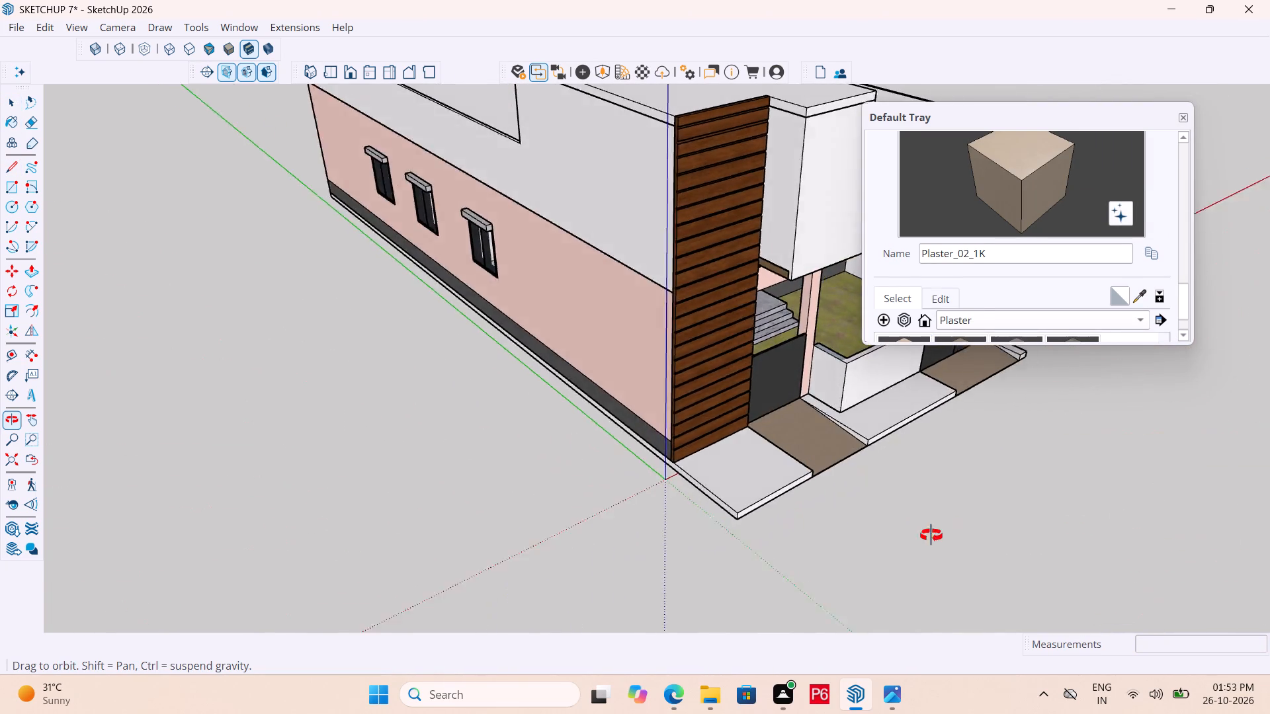
{"action": "middle_click_drag", "start_coordinate": [931, 535], "coordinate": [465, 514]}
{"action": "scroll", "coordinate": [473, 468], "scroll_direction": "down", "scroll_amount": 4}
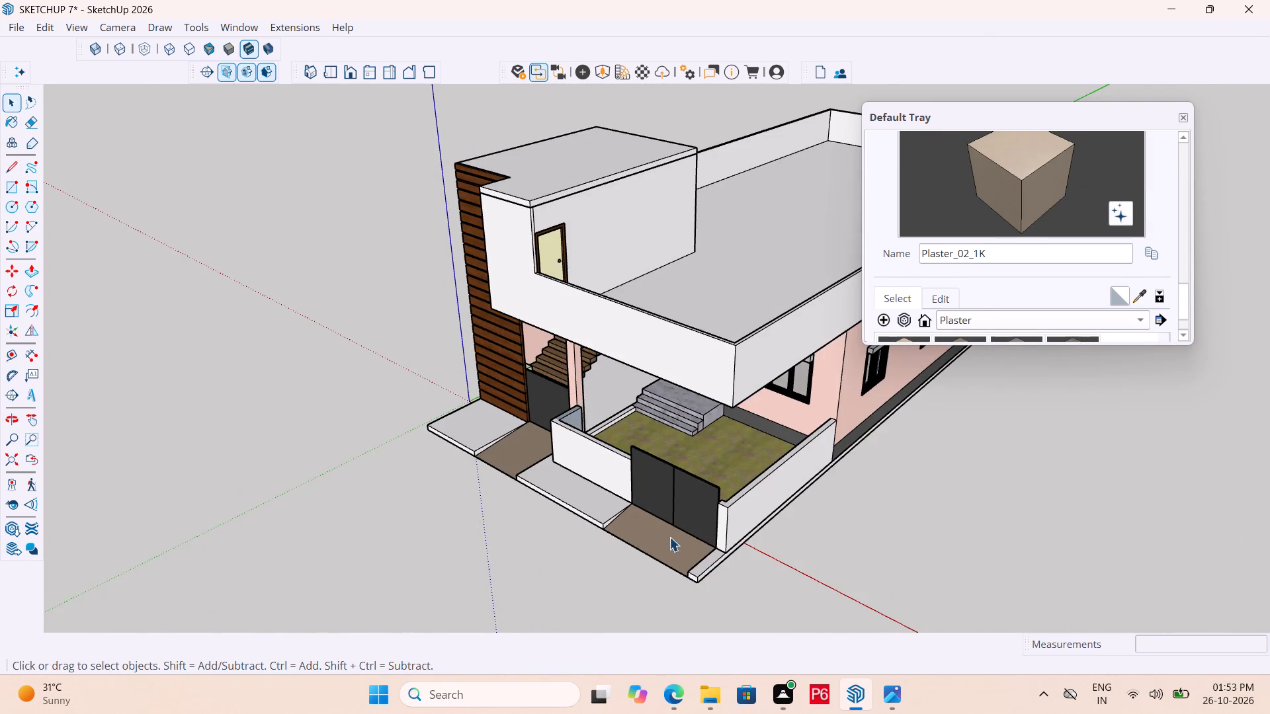
{"action": "middle_click_drag", "start_coordinate": [691, 534], "coordinate": [773, 526]}
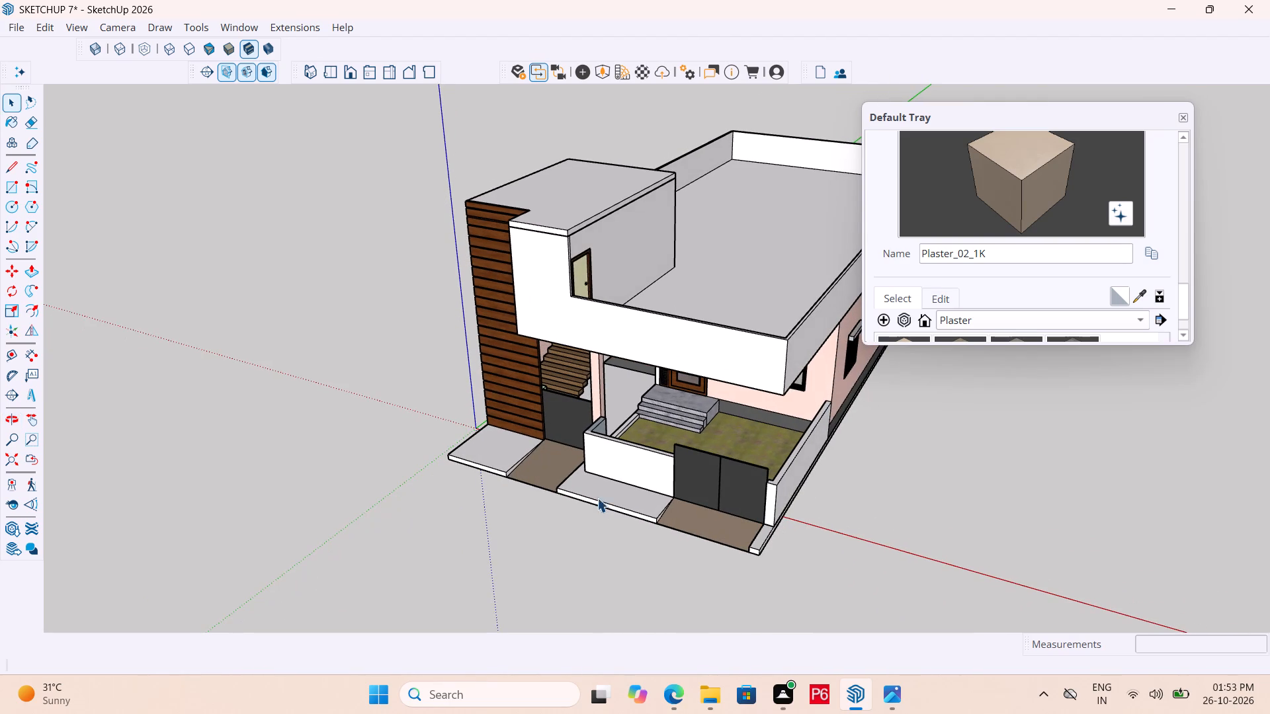
{"action": "middle_click_drag", "start_coordinate": [518, 486], "coordinate": [693, 482]}
{"action": "middle_click_drag", "start_coordinate": [838, 461], "coordinate": [733, 405]}
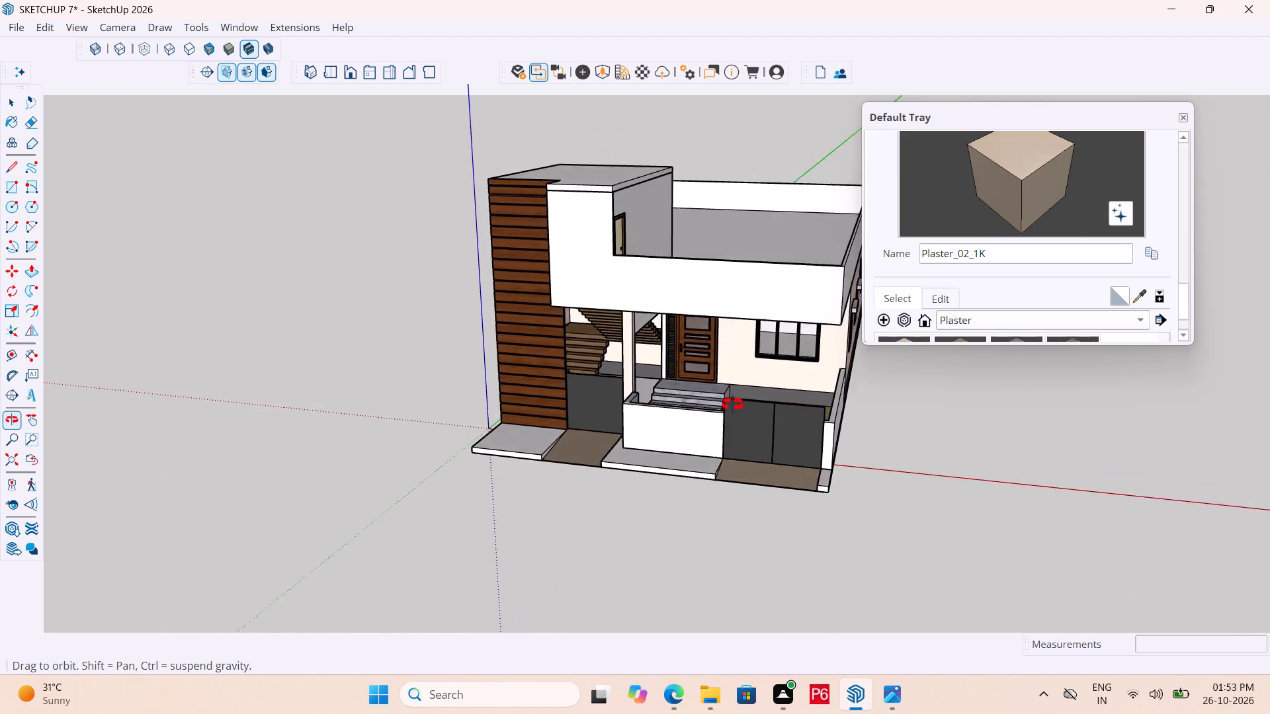
{"action": "middle_click_drag", "start_coordinate": [733, 405], "coordinate": [734, 436]}
Open the house group and select the larger gate's leaf nearest the low boundary wall.
{"action": "left_click", "coordinate": [763, 446]}
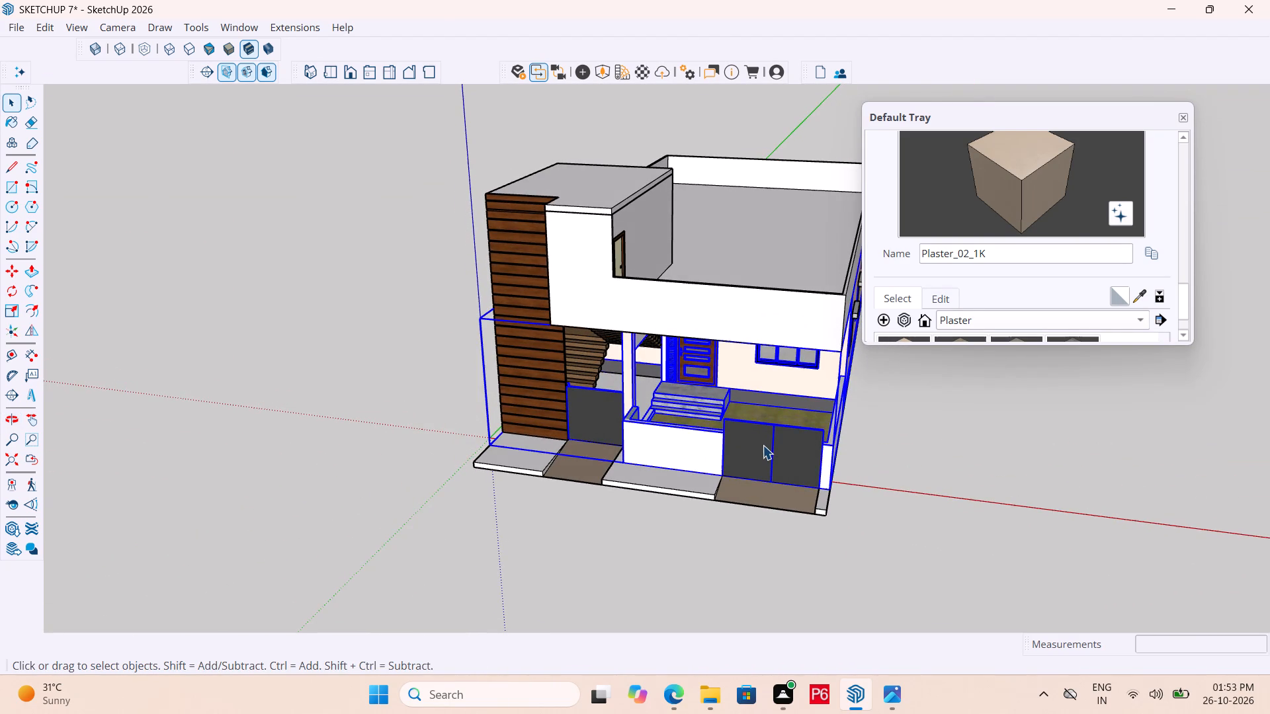
{"action": "double_click", "coordinate": [763, 445]}
{"action": "left_click", "coordinate": [778, 438]}
{"action": "scroll", "coordinate": [761, 448], "scroll_direction": "up", "scroll_amount": 3}
{"action": "left_click", "coordinate": [761, 446]}
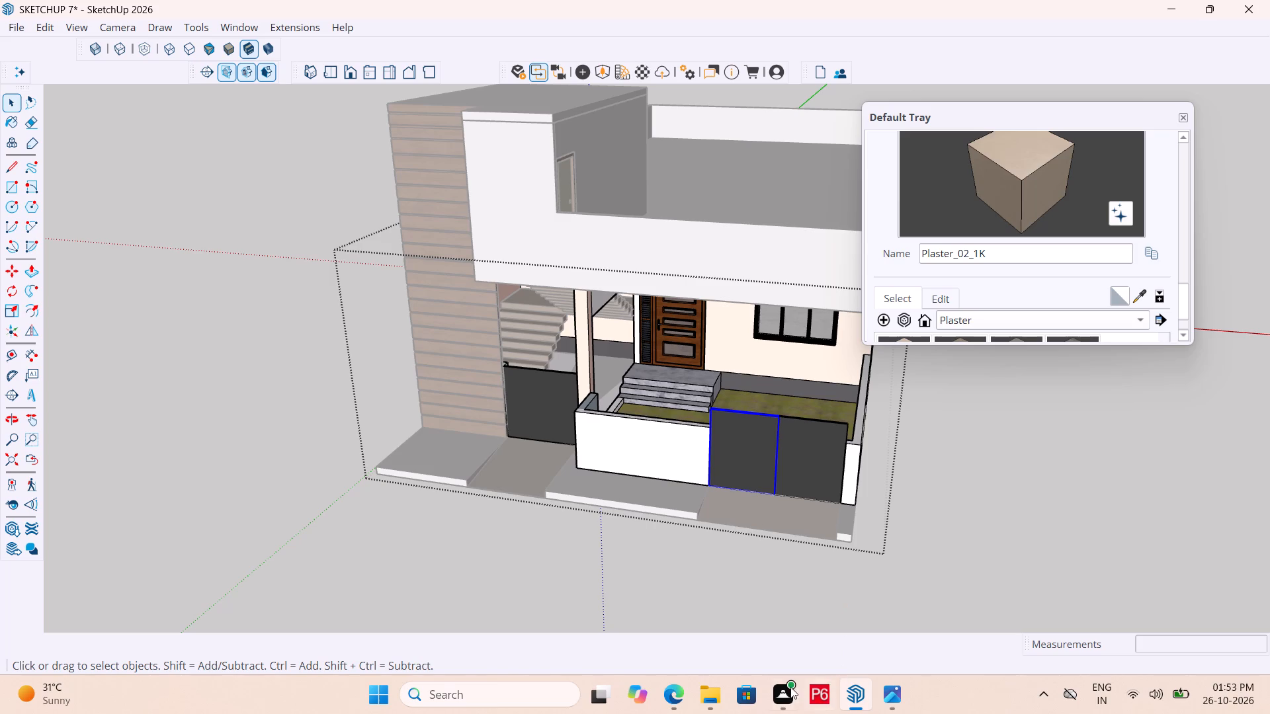
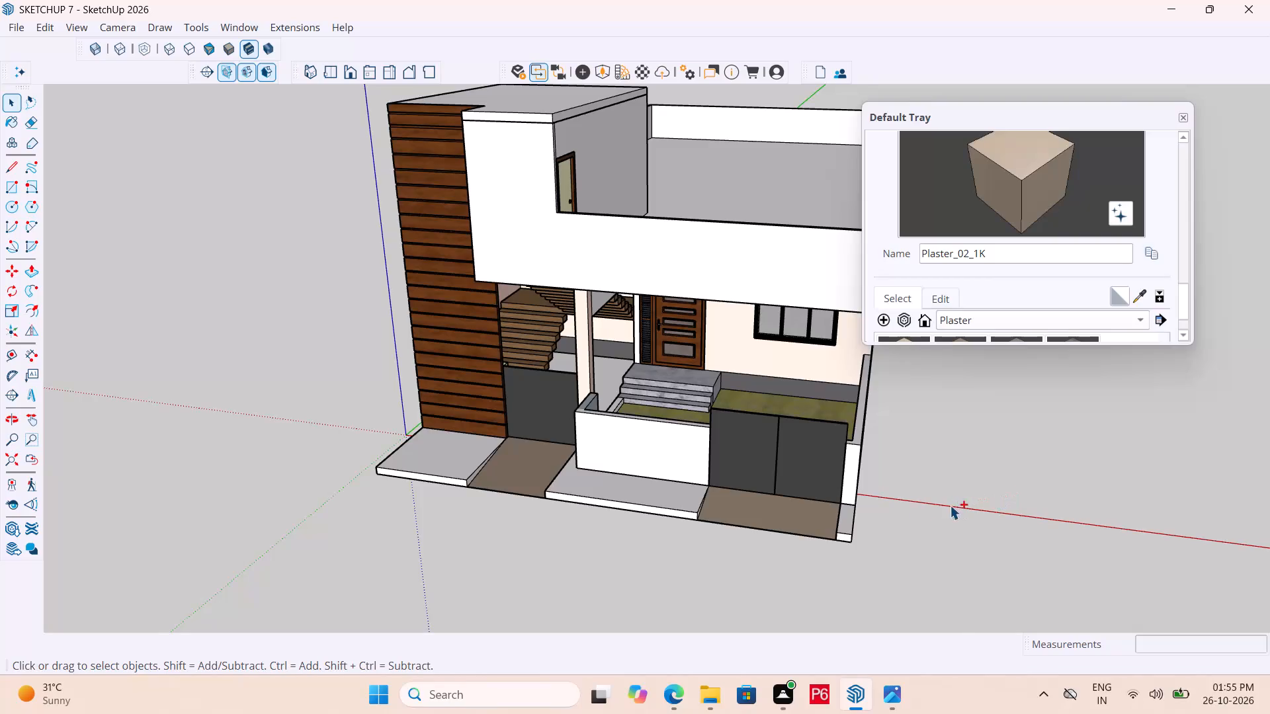
Group the larger gate's two leaves together inside the house group.
{"action": "scroll", "coordinate": [810, 478], "scroll_direction": "up", "scroll_amount": 8}
{"action": "left_click", "coordinate": [806, 432]}
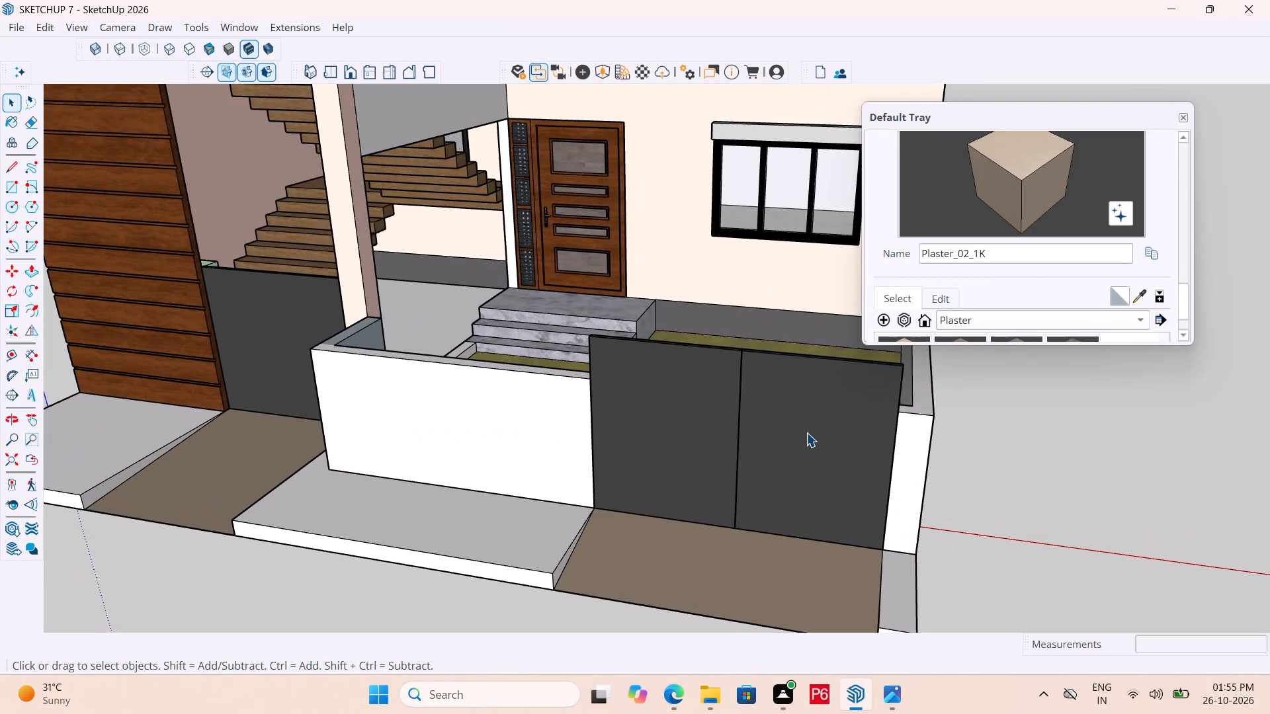
{"action": "double_click", "coordinate": [755, 426]}
{"action": "left_click", "coordinate": [757, 406]}
{"action": "middle_click_drag", "start_coordinate": [808, 419], "coordinate": [906, 420]}
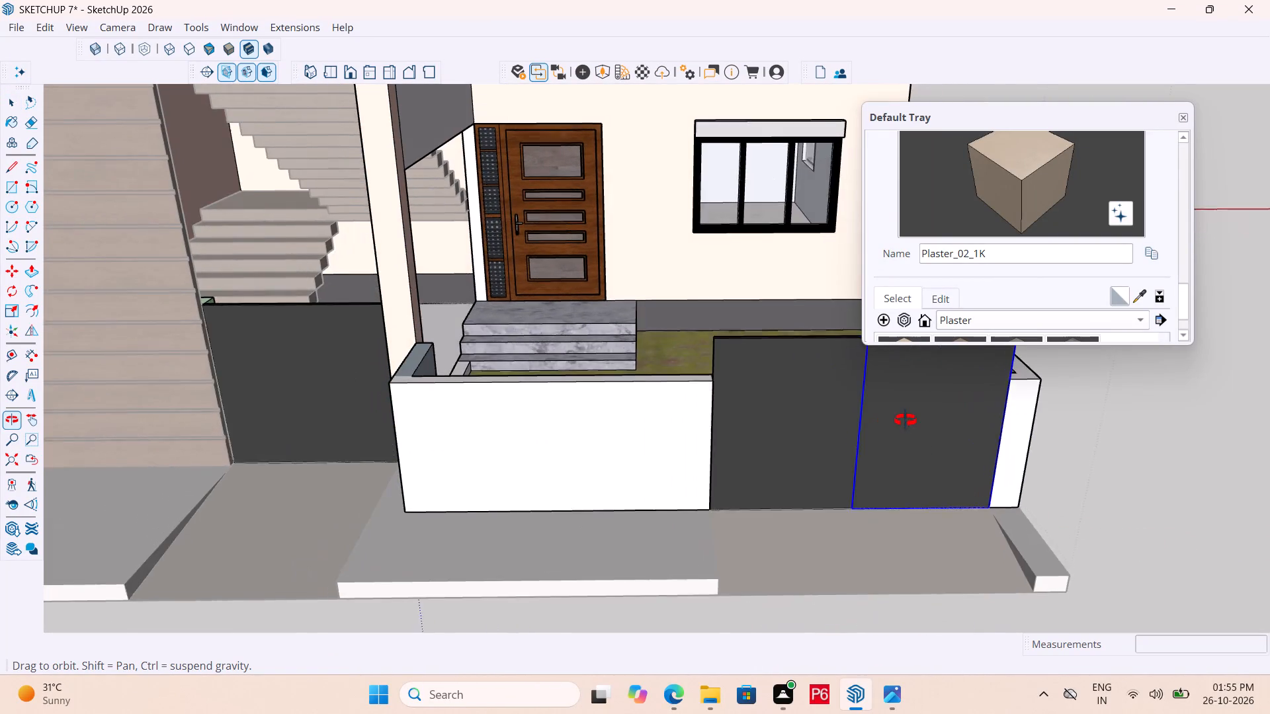
{"action": "middle_click_drag", "start_coordinate": [906, 420], "coordinate": [784, 424]}
{"action": "left_click", "coordinate": [673, 415]}
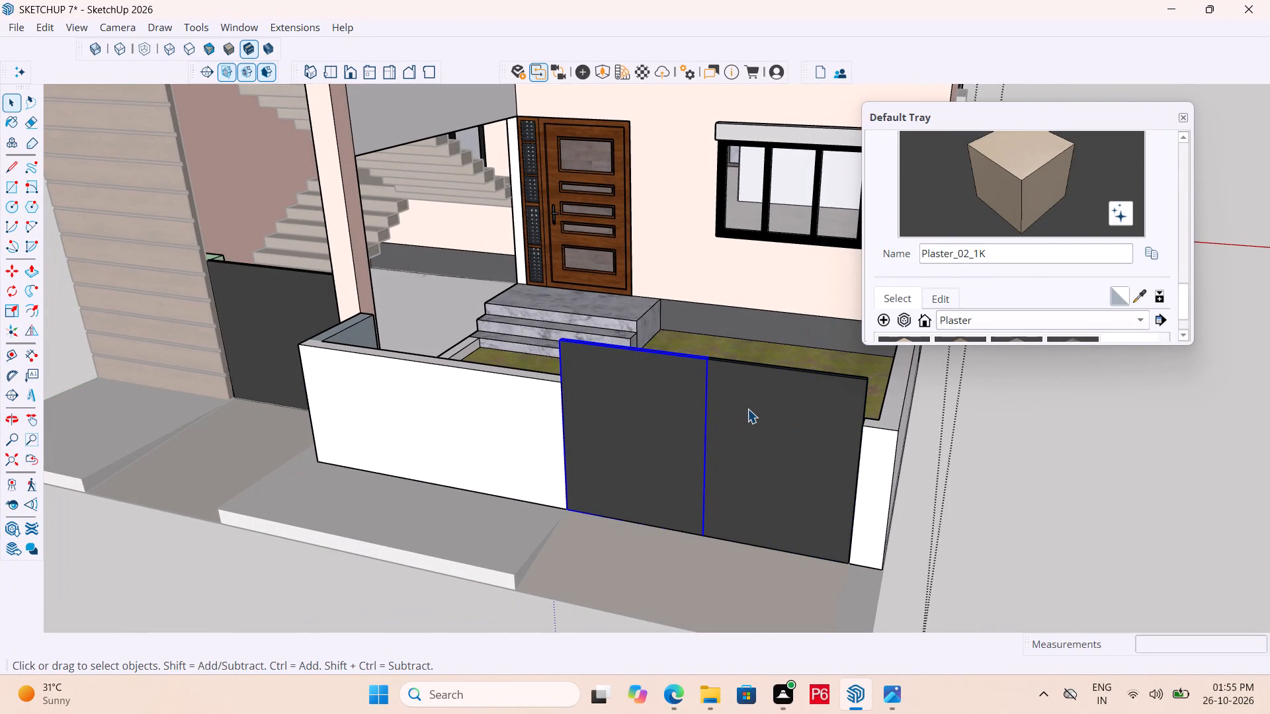
{"action": "left_click", "coordinate": [747, 409], "text": "ctrl"}
{"action": "right_click", "coordinate": [736, 415], "text": "ctrl"}
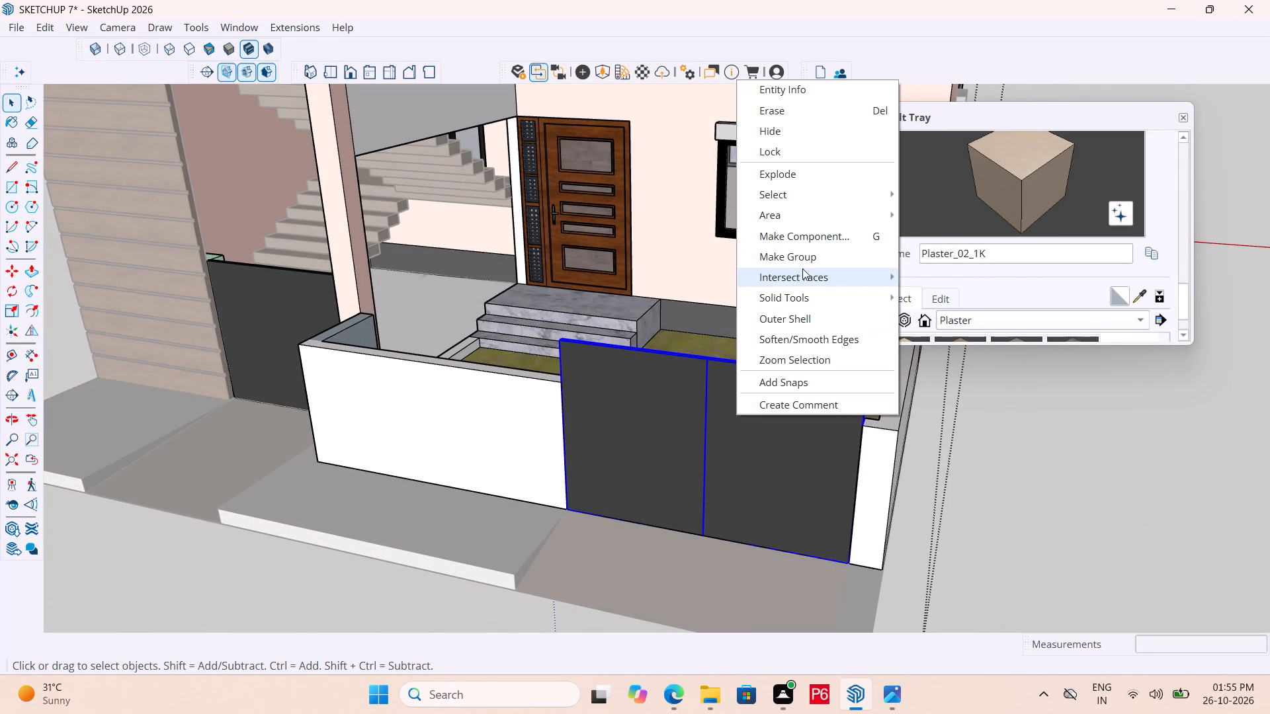
{"action": "left_click", "coordinate": [810, 260]}
In the gate leaf beside the side wall, place a horizontal guide about 1' 2 5/8" below the top edge, level with the wall's top.
{"action": "double_click", "coordinate": [743, 409]}
{"action": "left_click", "coordinate": [725, 401]}
{"action": "middle_click", "coordinate": [813, 418]}
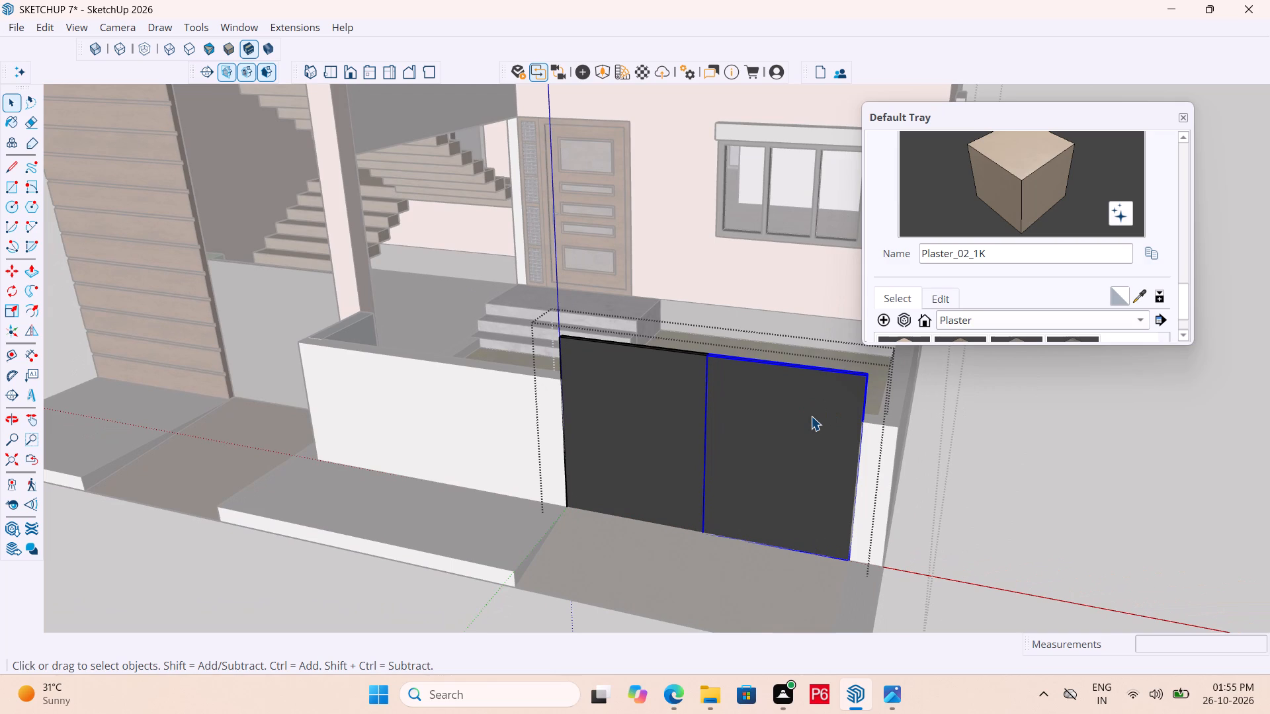
{"action": "middle_click_drag", "start_coordinate": [696, 446], "coordinate": [364, 438]}
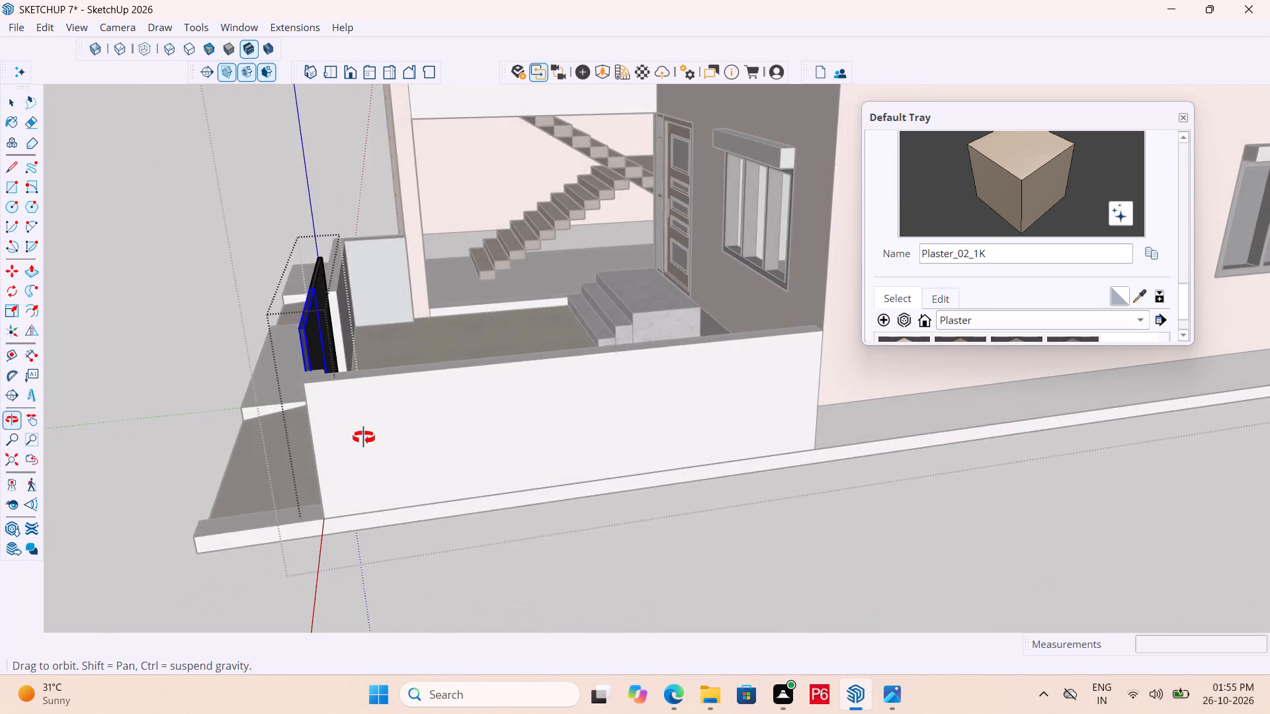
{"action": "middle_click_drag", "start_coordinate": [364, 438], "coordinate": [288, 469]}
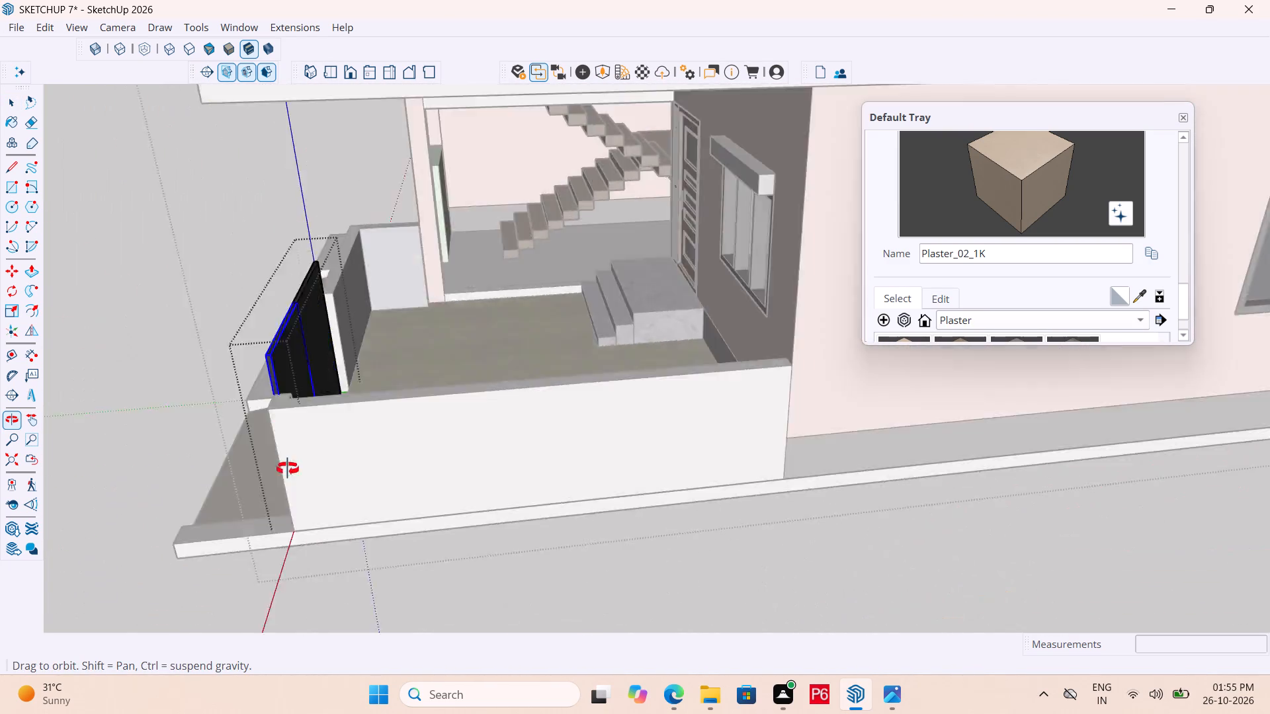
{"action": "middle_click_drag", "start_coordinate": [288, 469], "coordinate": [609, 444]}
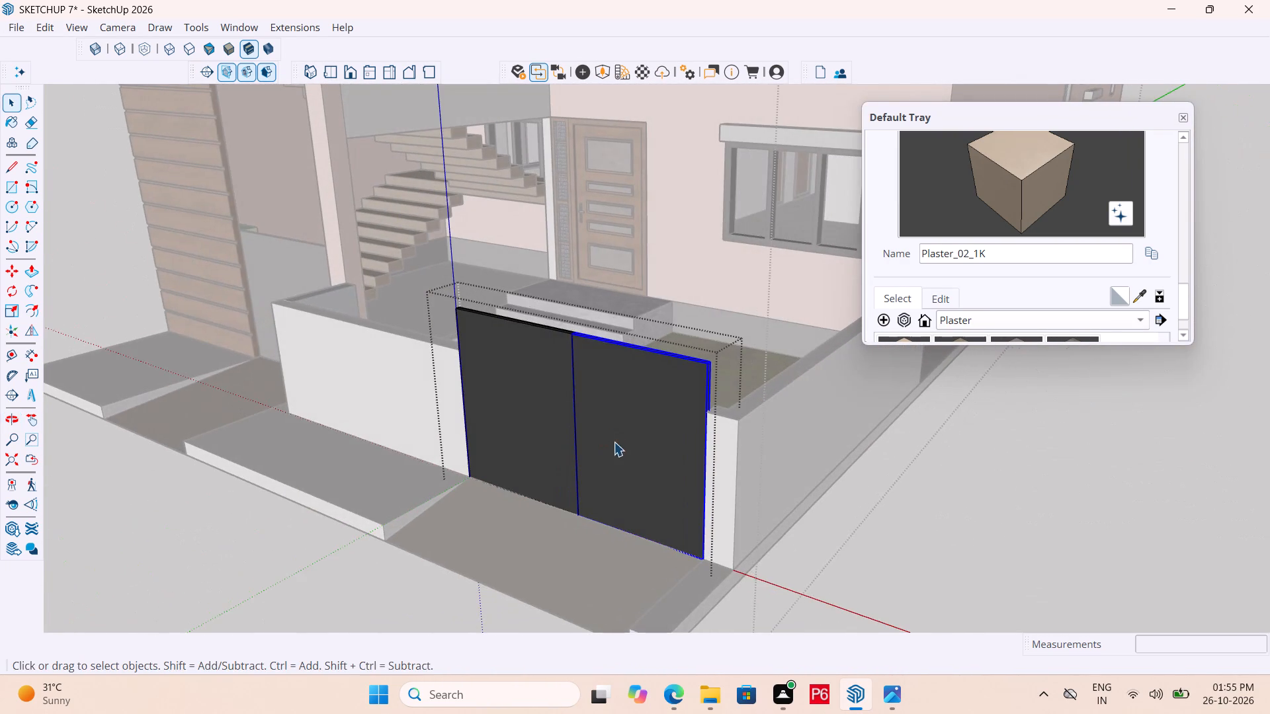
{"action": "scroll", "coordinate": [502, 427], "scroll_direction": "down", "scroll_amount": 3}
{"action": "middle_click_drag", "start_coordinate": [527, 435], "coordinate": [557, 404]}
{"action": "scroll", "coordinate": [562, 380], "scroll_direction": "up", "scroll_amount": 4}
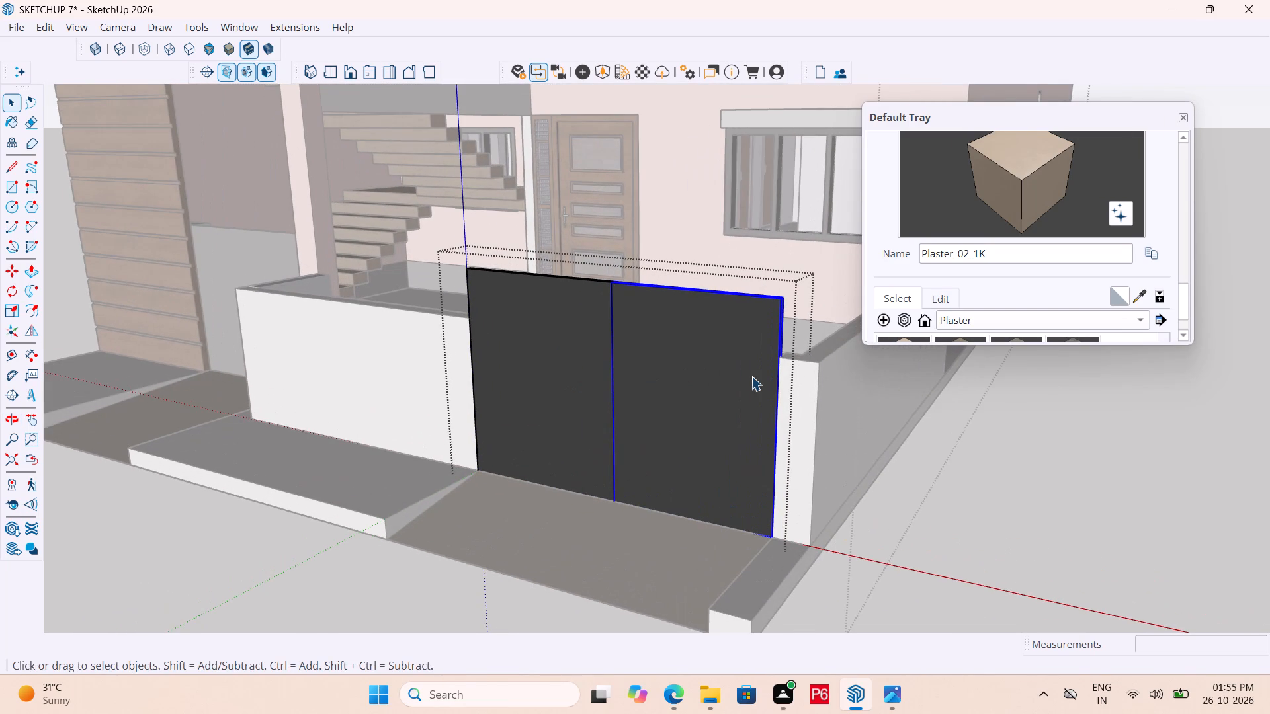
{"action": "scroll", "coordinate": [771, 349], "scroll_direction": "up", "scroll_amount": 4}
{"action": "double_click", "coordinate": [638, 304]}
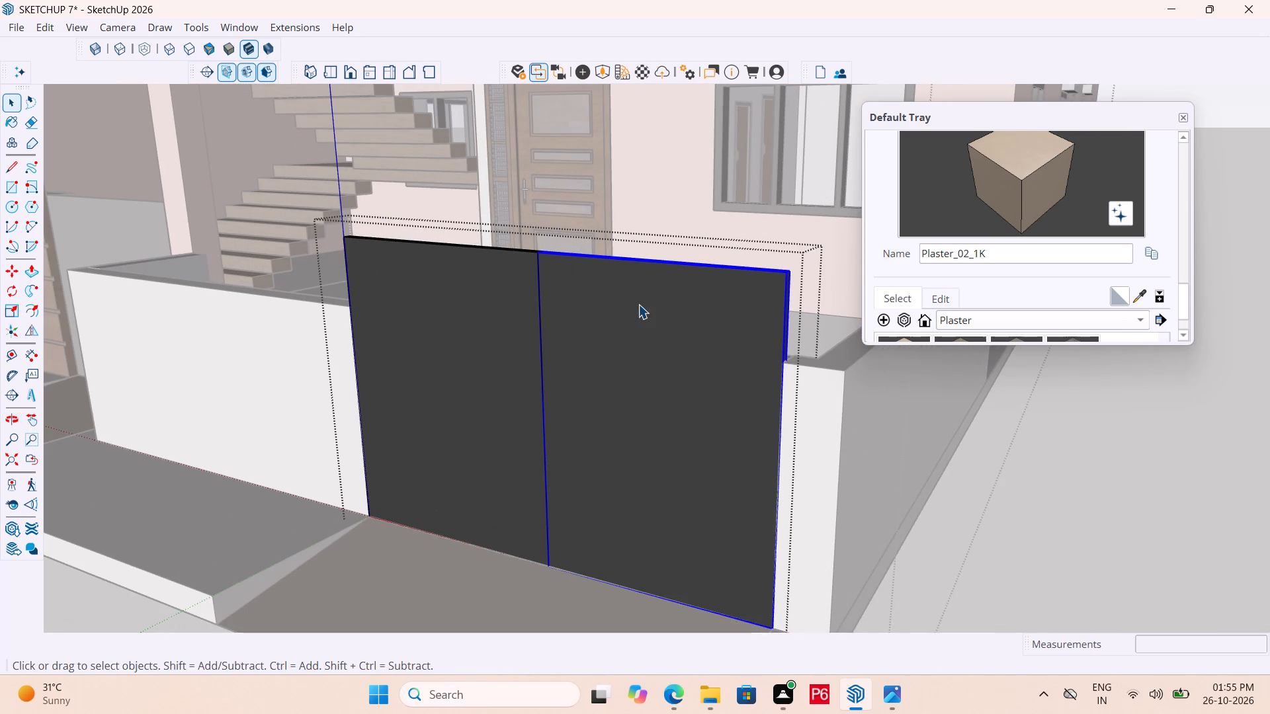
{"action": "left_click", "coordinate": [626, 296]}
{"action": "key", "text": "t"}
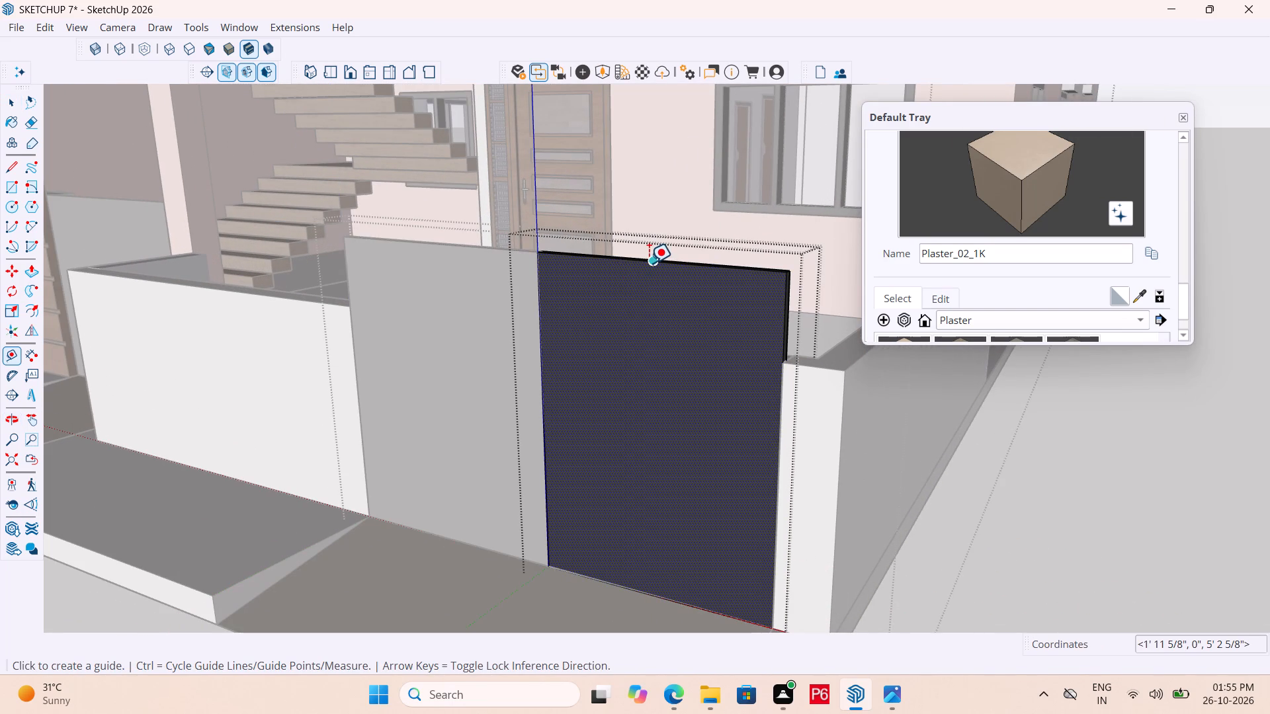
{"action": "left_click", "coordinate": [649, 263]}
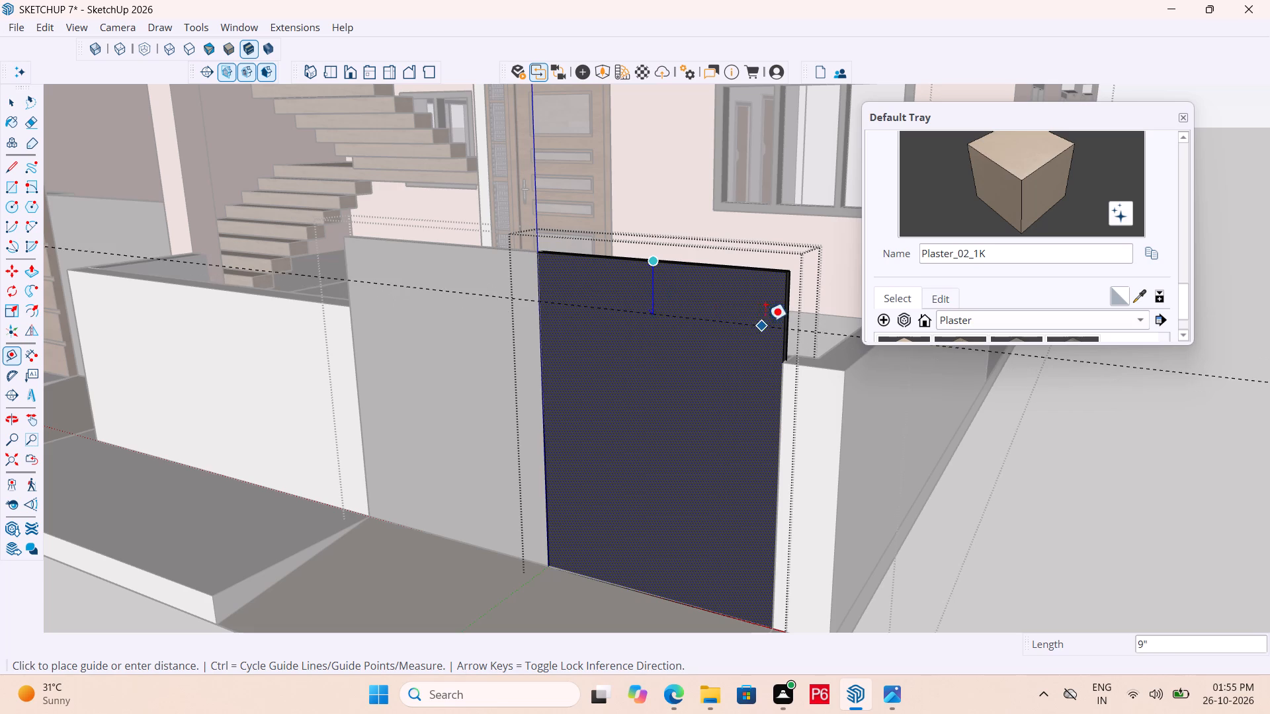
{"action": "left_click", "coordinate": [786, 361]}
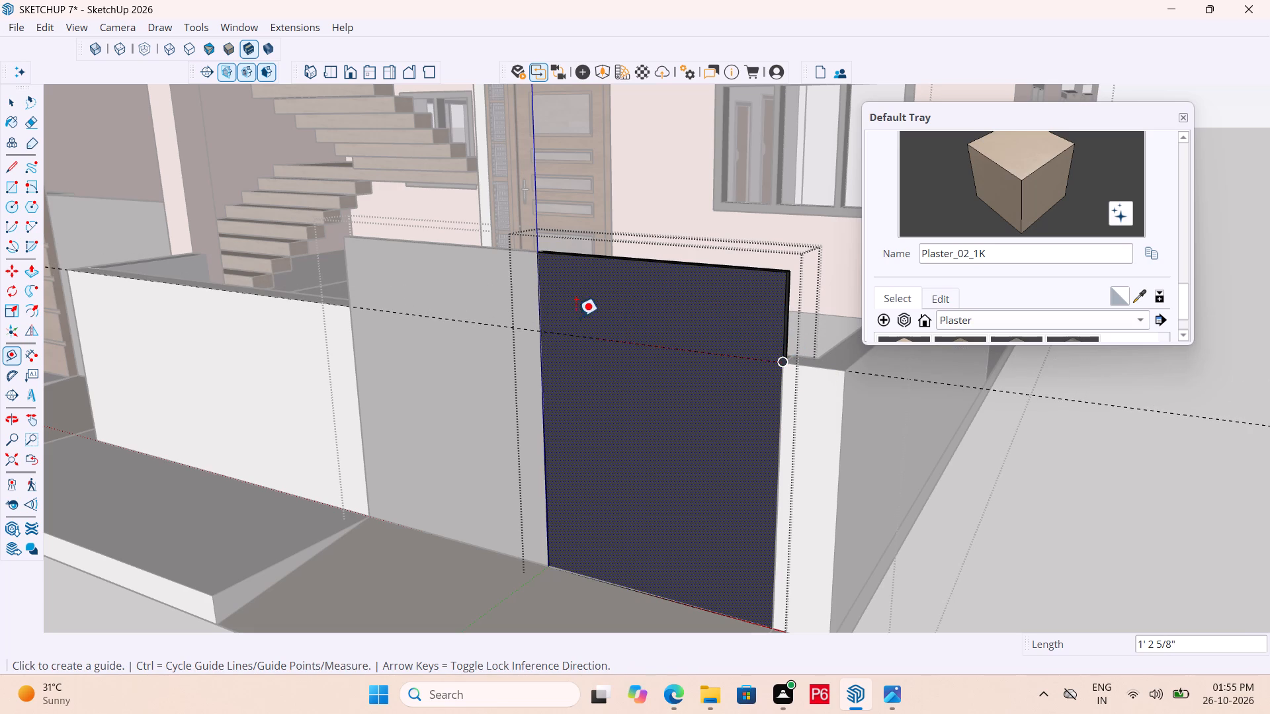
Draw a line about 3' 11 1/4" long across that leaf's front face along the guide.
{"action": "key", "text": "space"}
{"action": "key", "text": "l"}
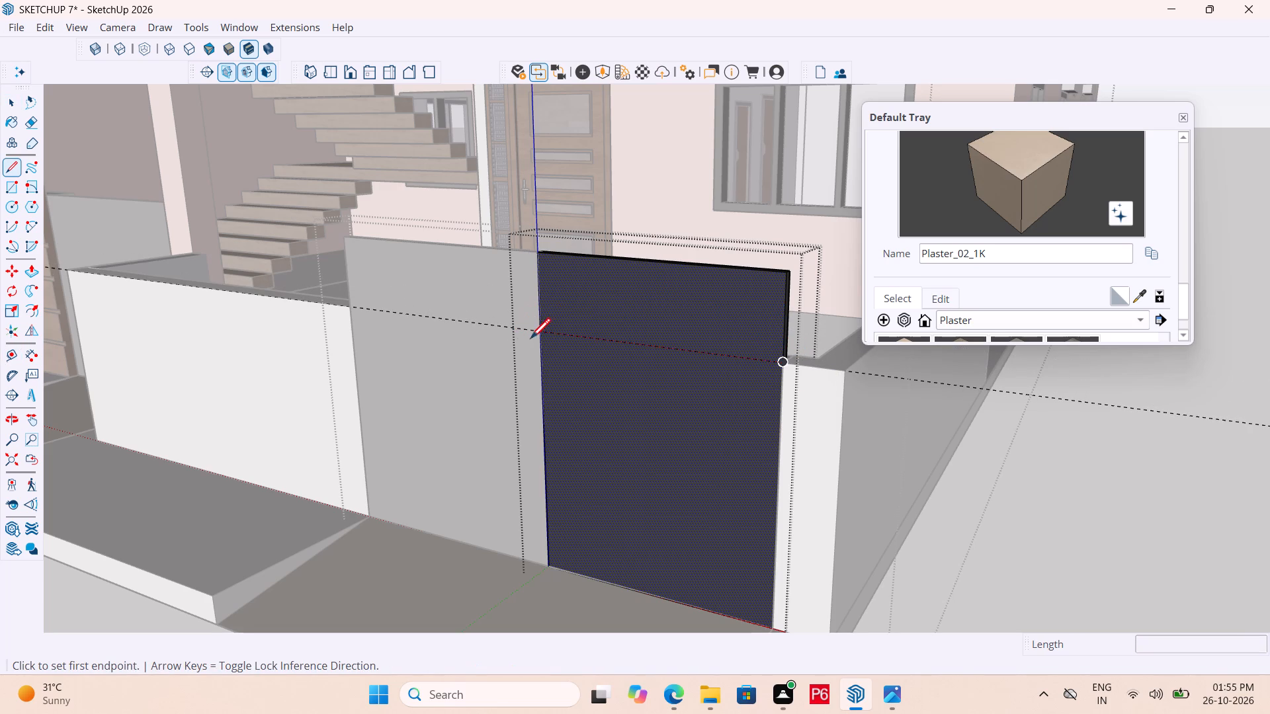
{"action": "left_click", "coordinate": [540, 337]}
{"action": "left_click", "coordinate": [783, 364]}
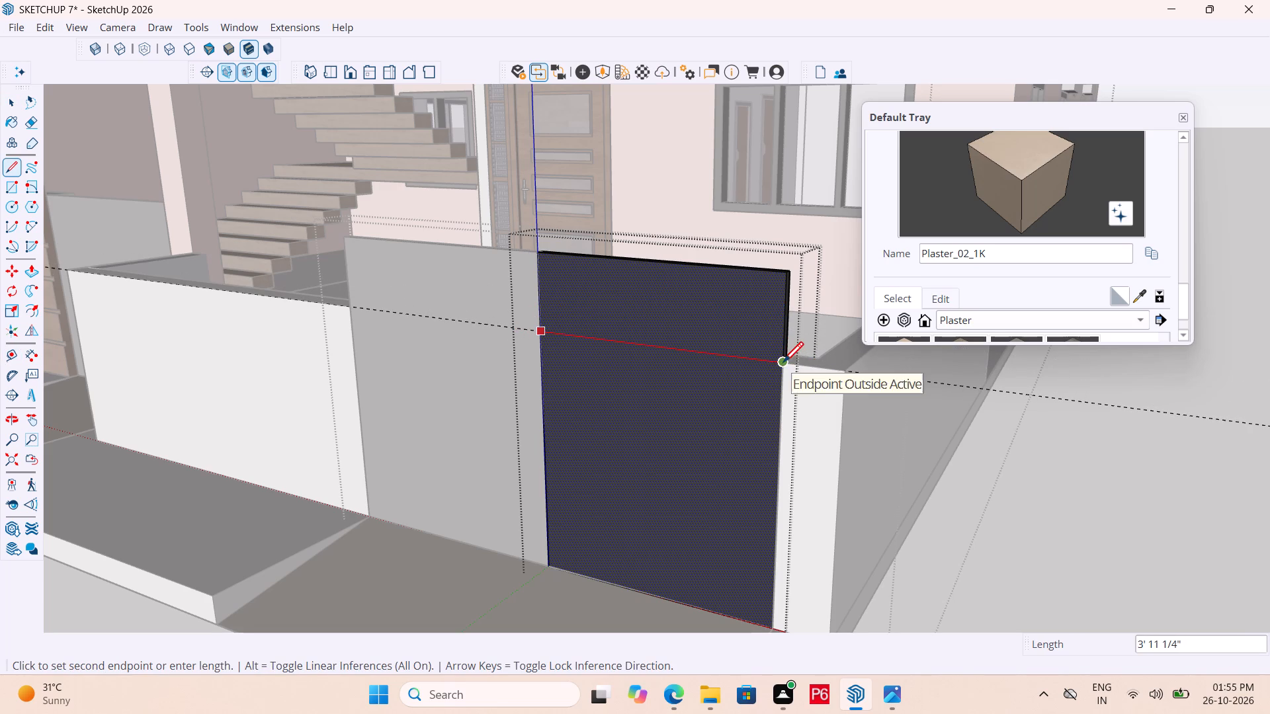
{"action": "key", "text": "space"}
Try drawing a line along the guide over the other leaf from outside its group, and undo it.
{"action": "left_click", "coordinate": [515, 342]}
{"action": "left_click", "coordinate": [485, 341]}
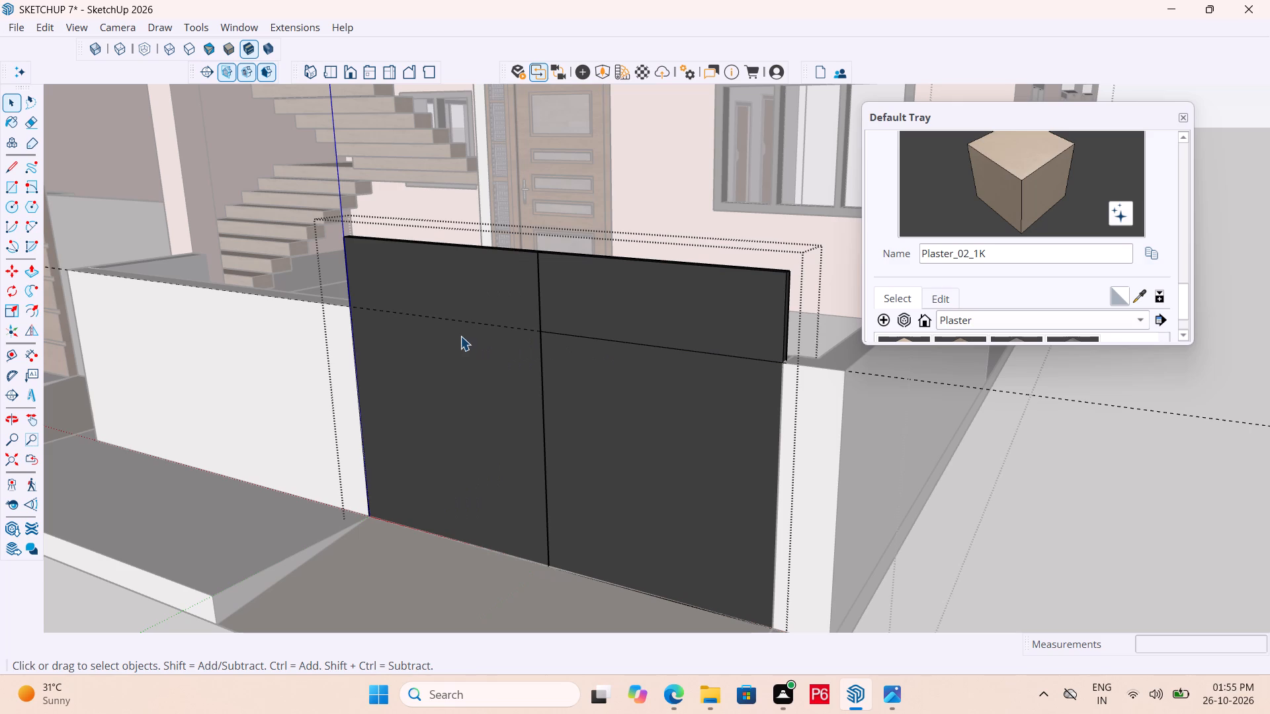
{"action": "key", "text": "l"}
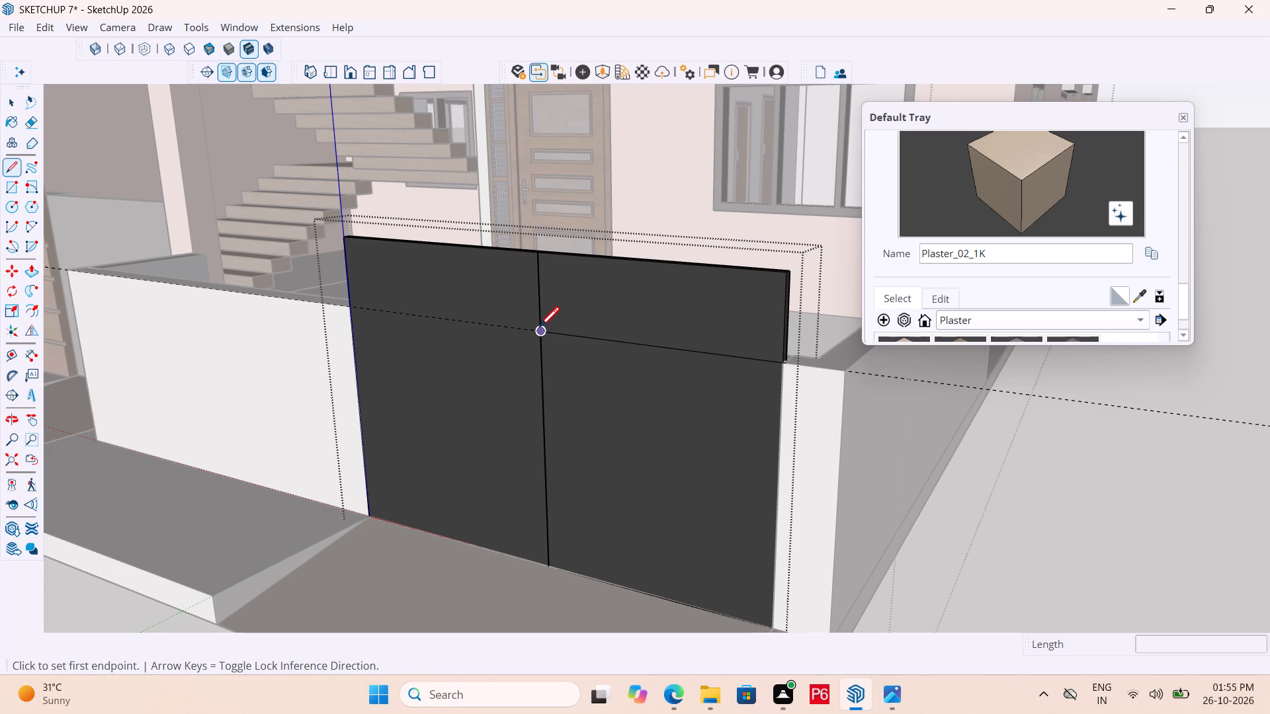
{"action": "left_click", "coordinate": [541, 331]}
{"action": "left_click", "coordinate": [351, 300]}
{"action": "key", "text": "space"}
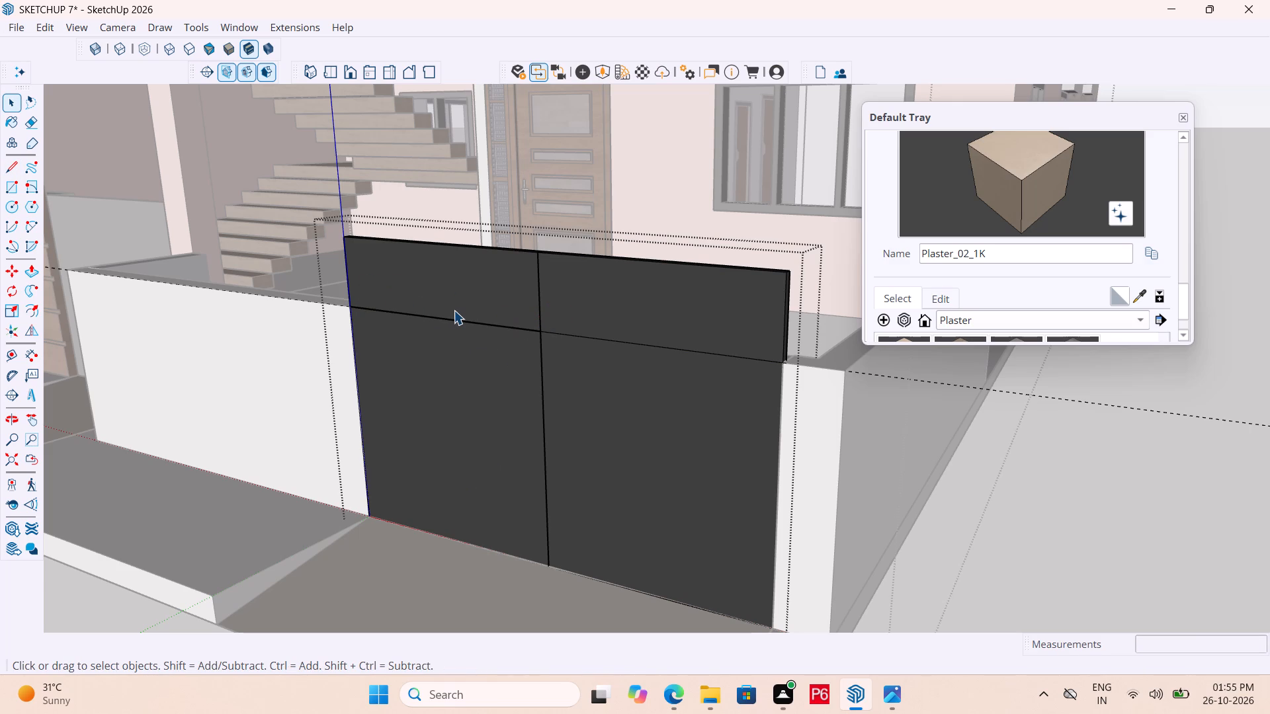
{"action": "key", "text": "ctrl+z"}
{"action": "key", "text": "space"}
Open the leaf nearest the low front wall and draw a line about 4' 3/4" long across its front face along the guide.
{"action": "double_click", "coordinate": [475, 287]}
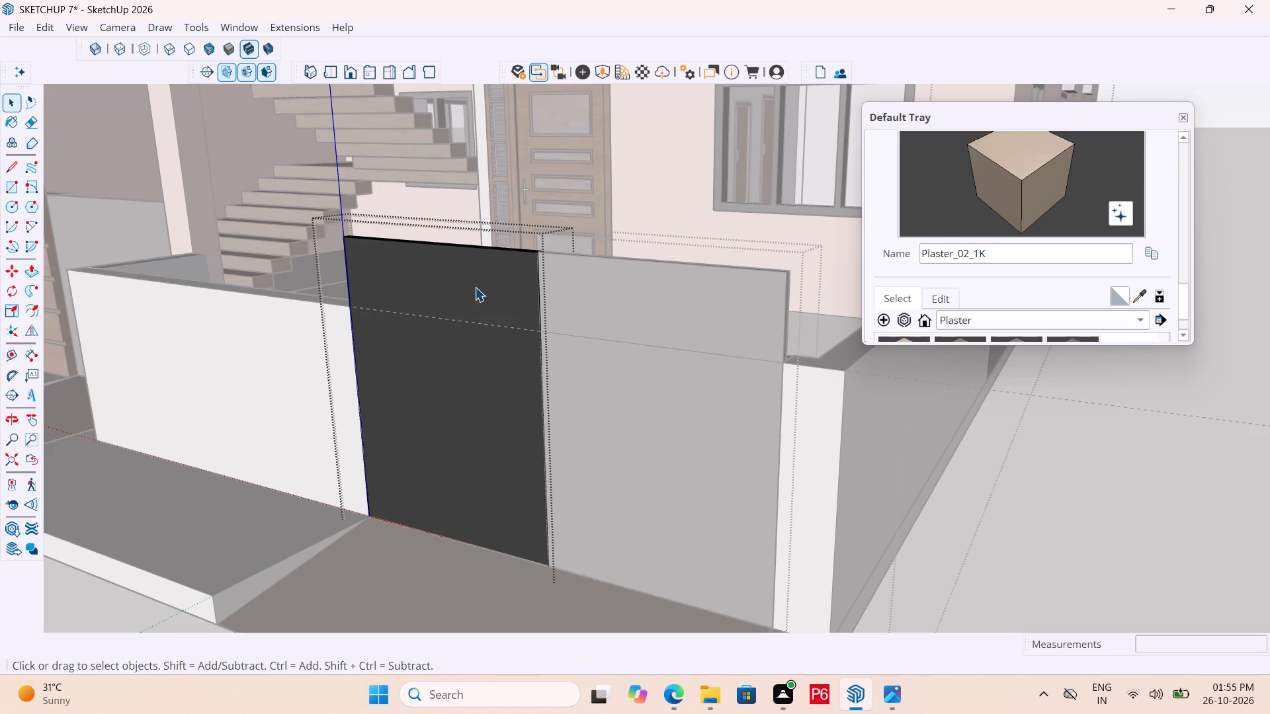
{"action": "left_click", "coordinate": [474, 286]}
{"action": "key", "text": "l"}
{"action": "left_click", "coordinate": [540, 336]}
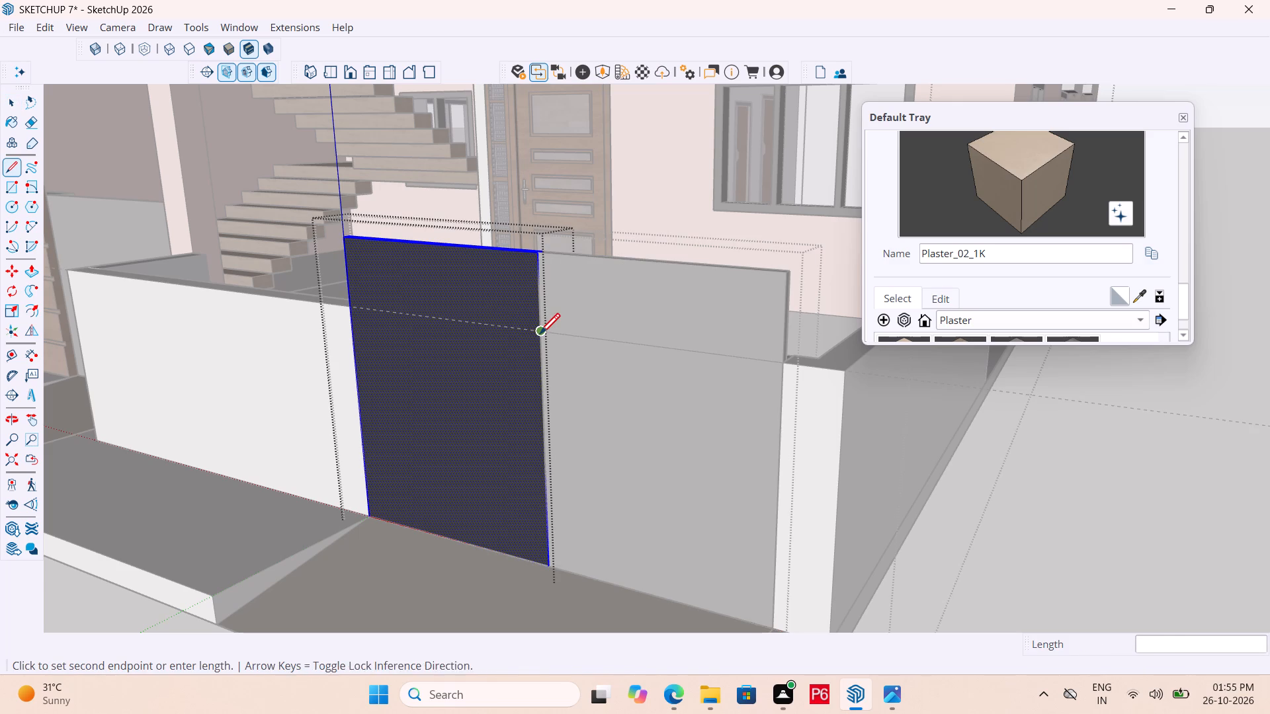
{"action": "left_click", "coordinate": [346, 301]}
{"action": "key", "text": "space"}
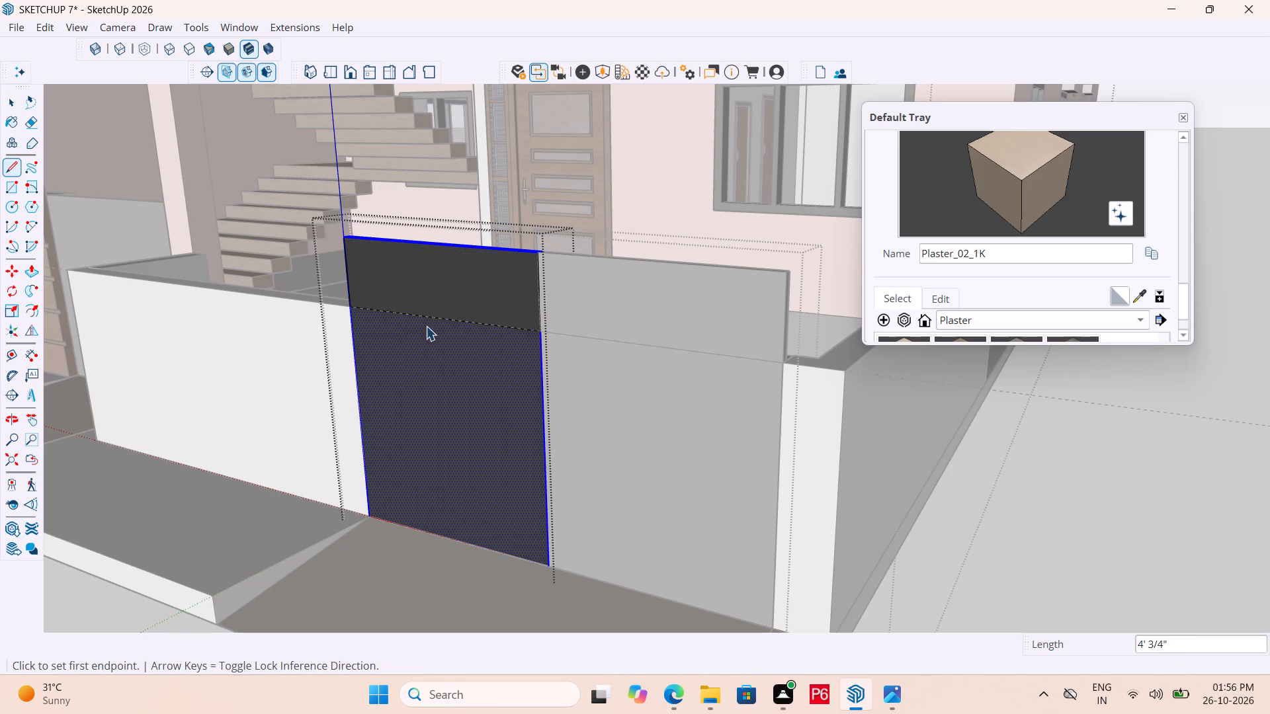
Explode both leaf groups inside the larger gate's group.
{"action": "scroll", "coordinate": [413, 331], "scroll_direction": "down", "scroll_amount": 5}
{"action": "left_click", "coordinate": [824, 480]}
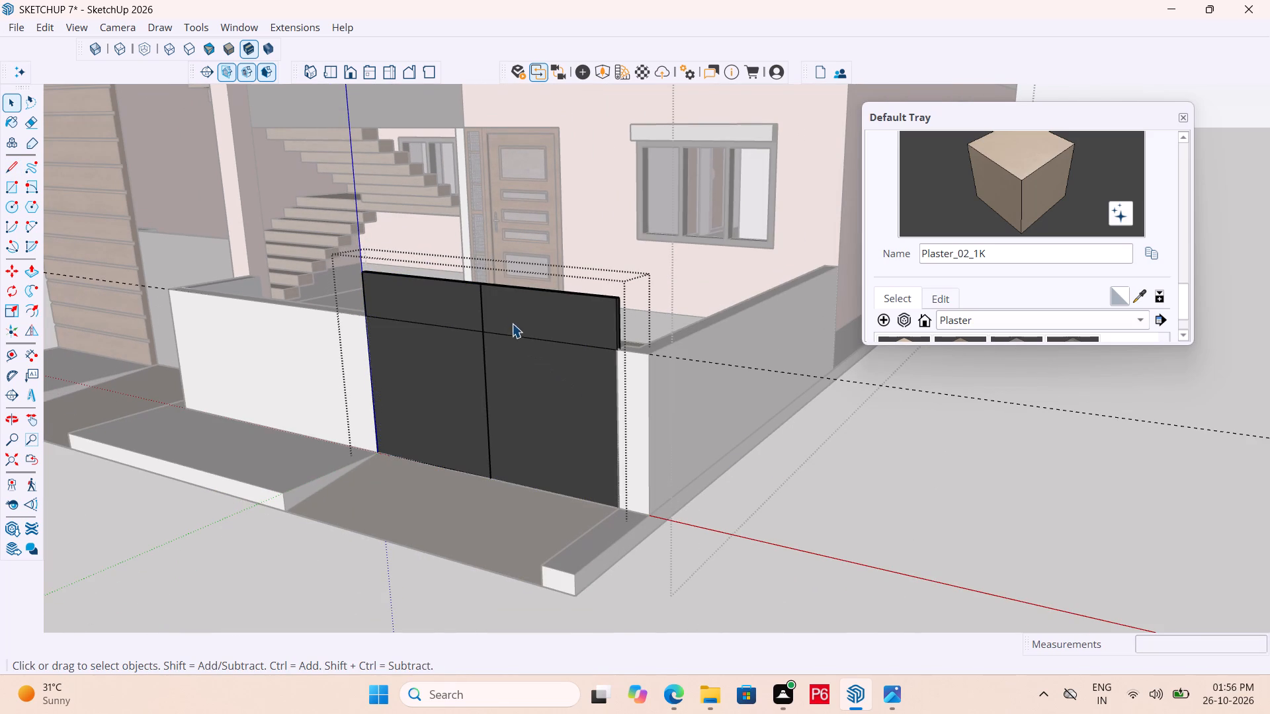
{"action": "left_click", "coordinate": [510, 317]}
{"action": "left_click", "coordinate": [472, 306]}
{"action": "left_click", "coordinate": [488, 316]}
{"action": "left_click_drag", "start_coordinate": [462, 313], "coordinate": [418, 294]}
{"action": "left_click", "coordinate": [452, 356]}
{"action": "right_click", "coordinate": [456, 356]}
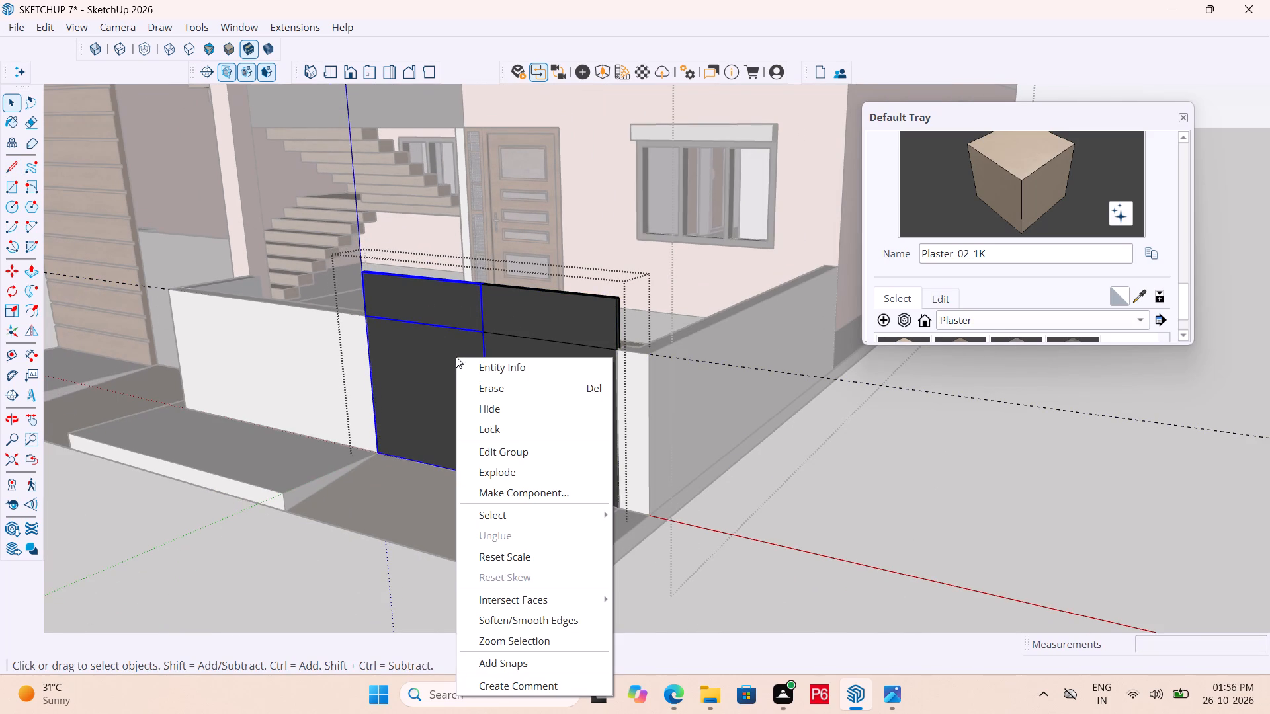
{"action": "left_click", "coordinate": [526, 473]}
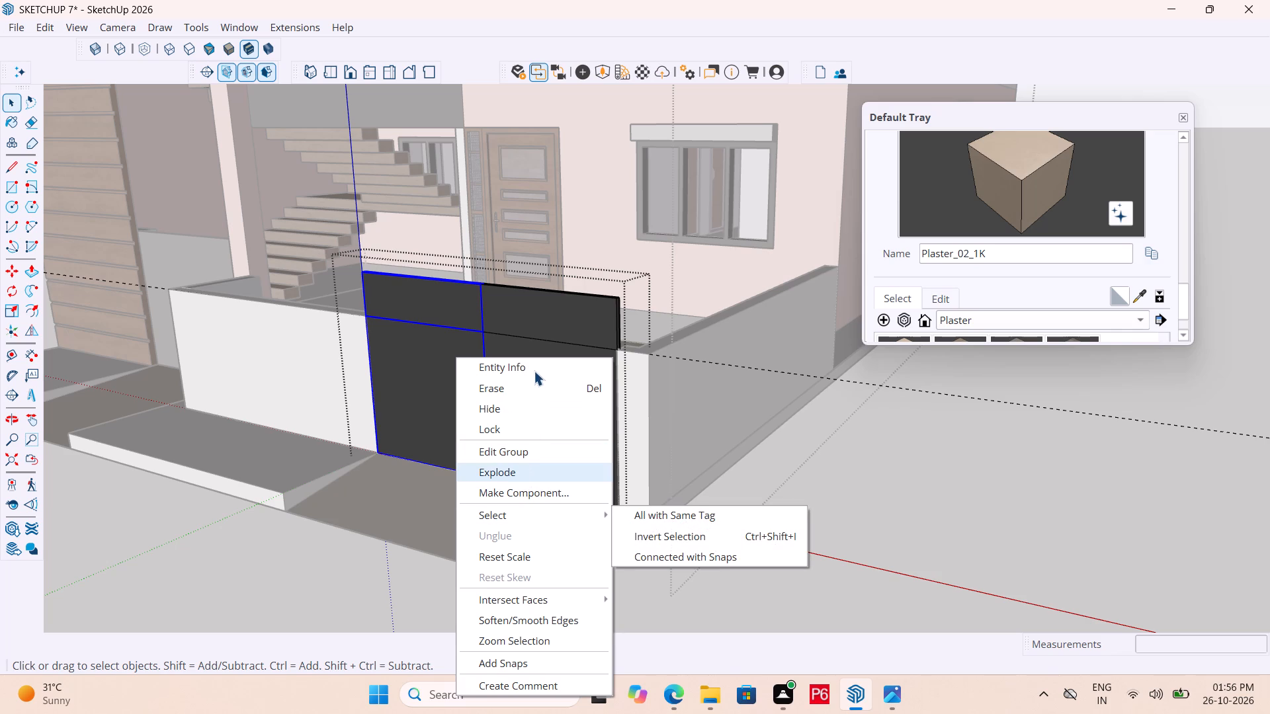
{"action": "left_click", "coordinate": [534, 371]}
{"action": "right_click", "coordinate": [534, 371]}
{"action": "left_click", "coordinate": [585, 490]}
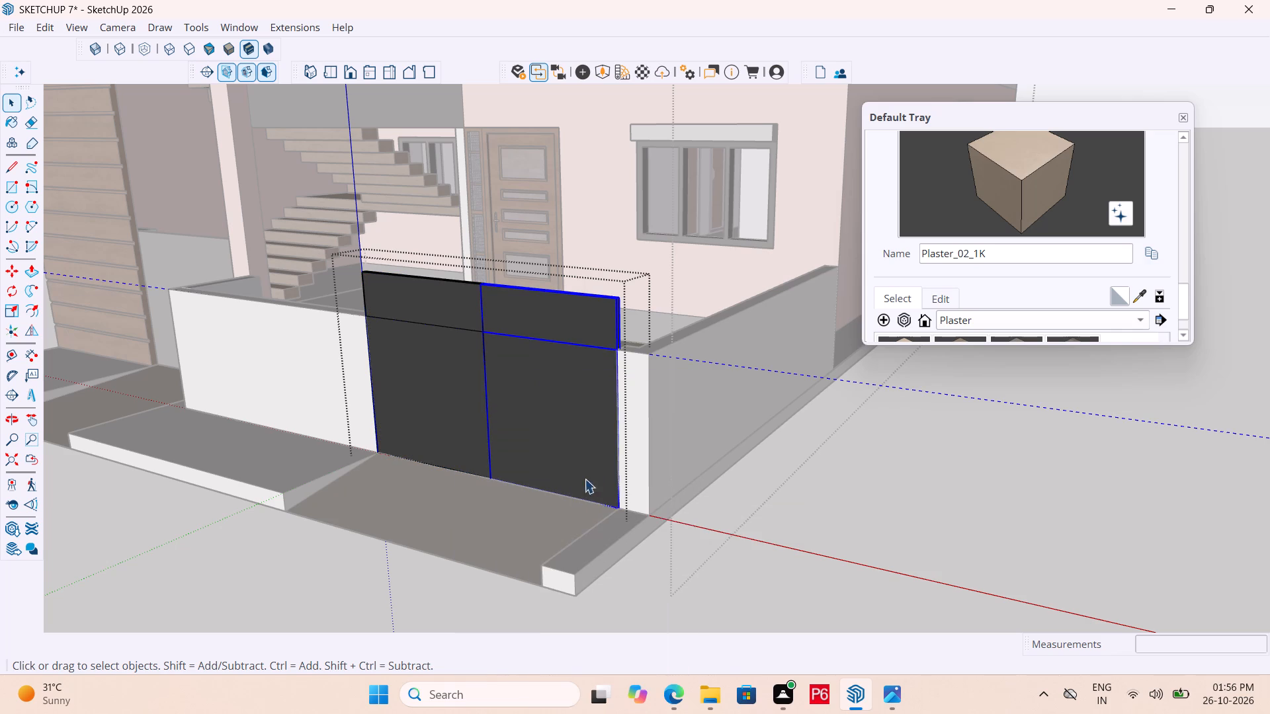
Reopen the gate group and offset the upper face of the leaf nearest the low front wall inward by about 1 1/2".
{"action": "left_click", "coordinate": [856, 473]}
{"action": "left_click", "coordinate": [530, 392]}
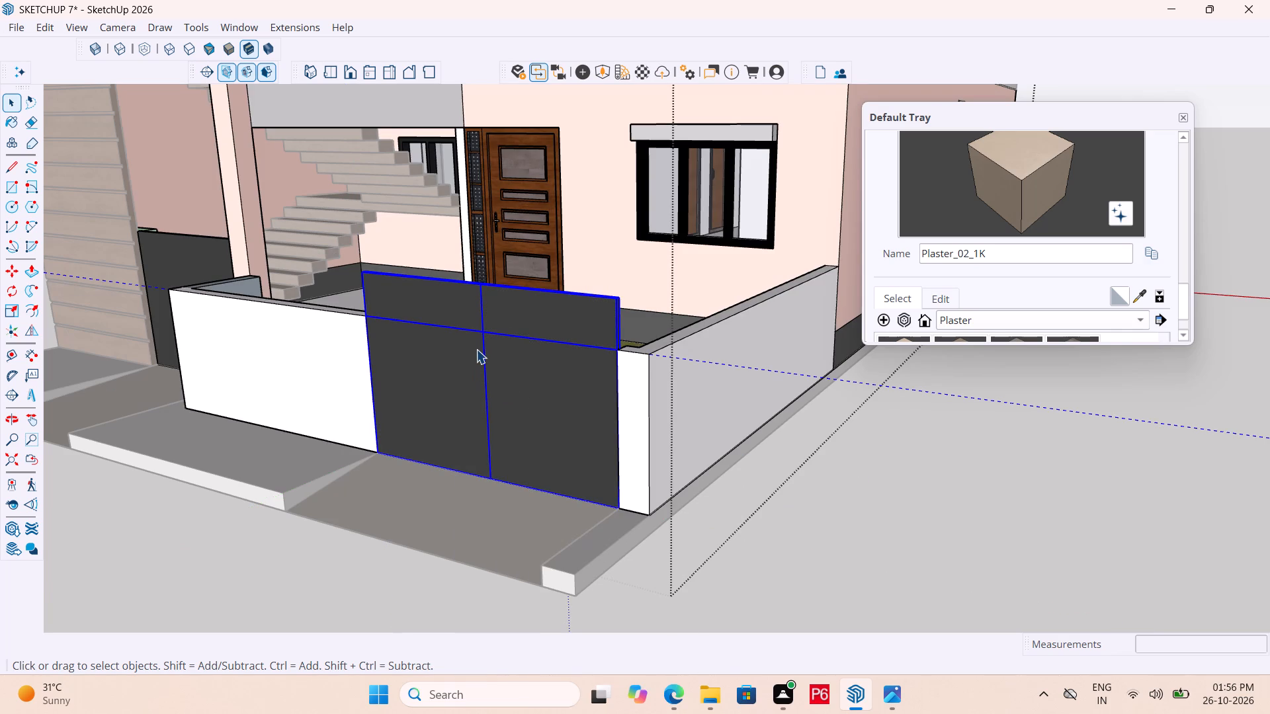
{"action": "double_click", "coordinate": [476, 349]}
{"action": "left_click", "coordinate": [497, 346]}
{"action": "left_click", "coordinate": [454, 349]}
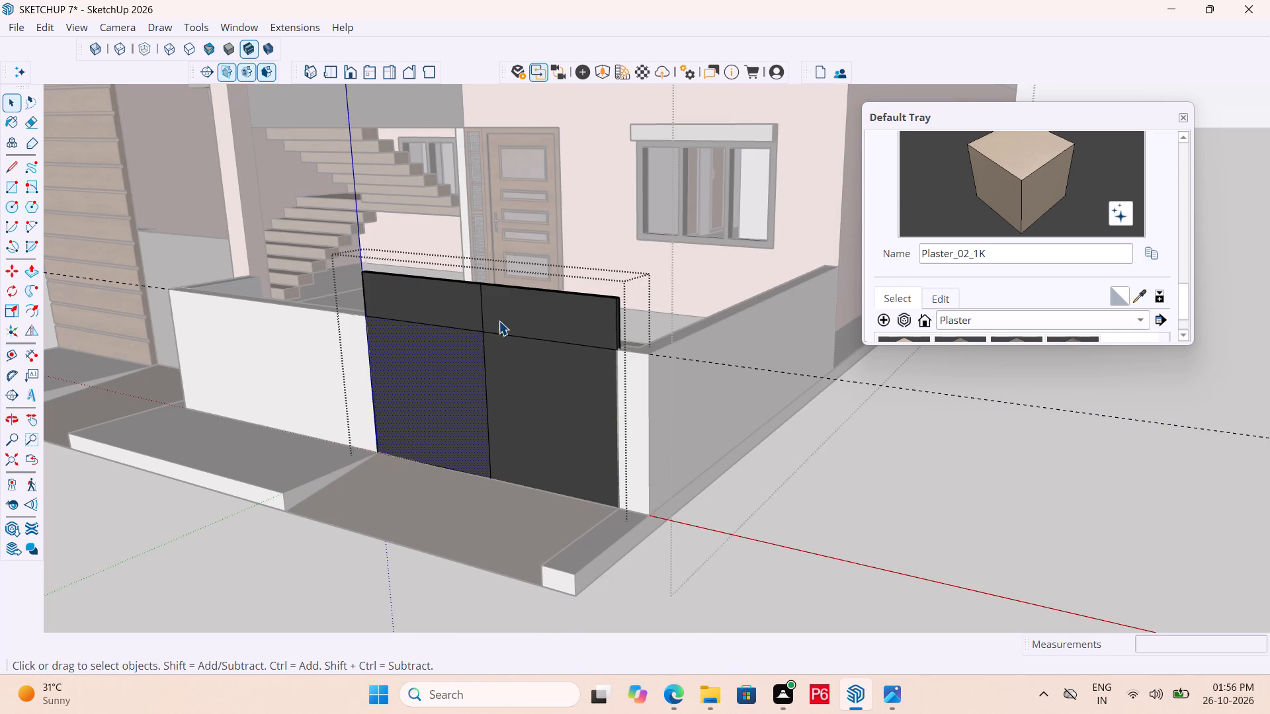
{"action": "left_click", "coordinate": [501, 320]}
{"action": "left_click", "coordinate": [482, 319]}
{"action": "left_click", "coordinate": [471, 316]}
{"action": "scroll", "coordinate": [472, 312], "scroll_direction": "up", "scroll_amount": 4}
{"action": "middle_click_drag", "start_coordinate": [478, 307], "coordinate": [576, 298]}
{"action": "scroll", "coordinate": [534, 278], "scroll_direction": "up", "scroll_amount": 3}
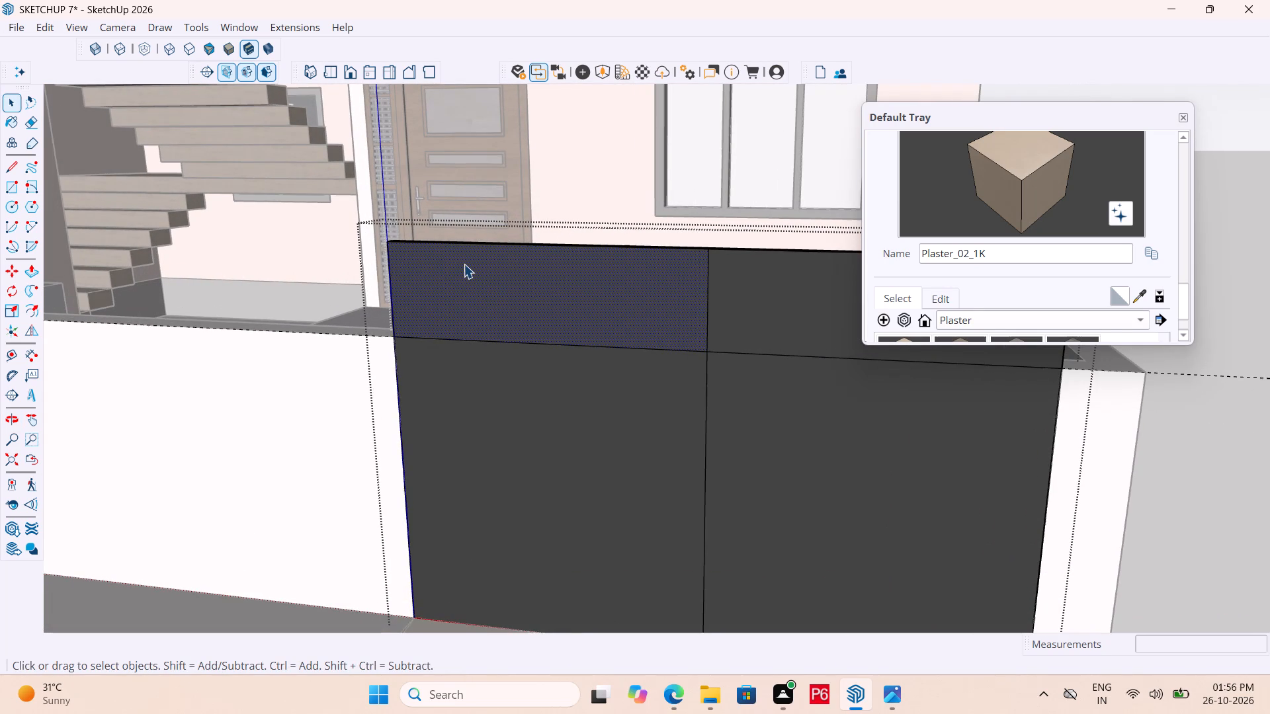
{"action": "key", "text": "r"}
{"action": "scroll", "coordinate": [347, 399], "scroll_direction": "down", "scroll_amount": 1}
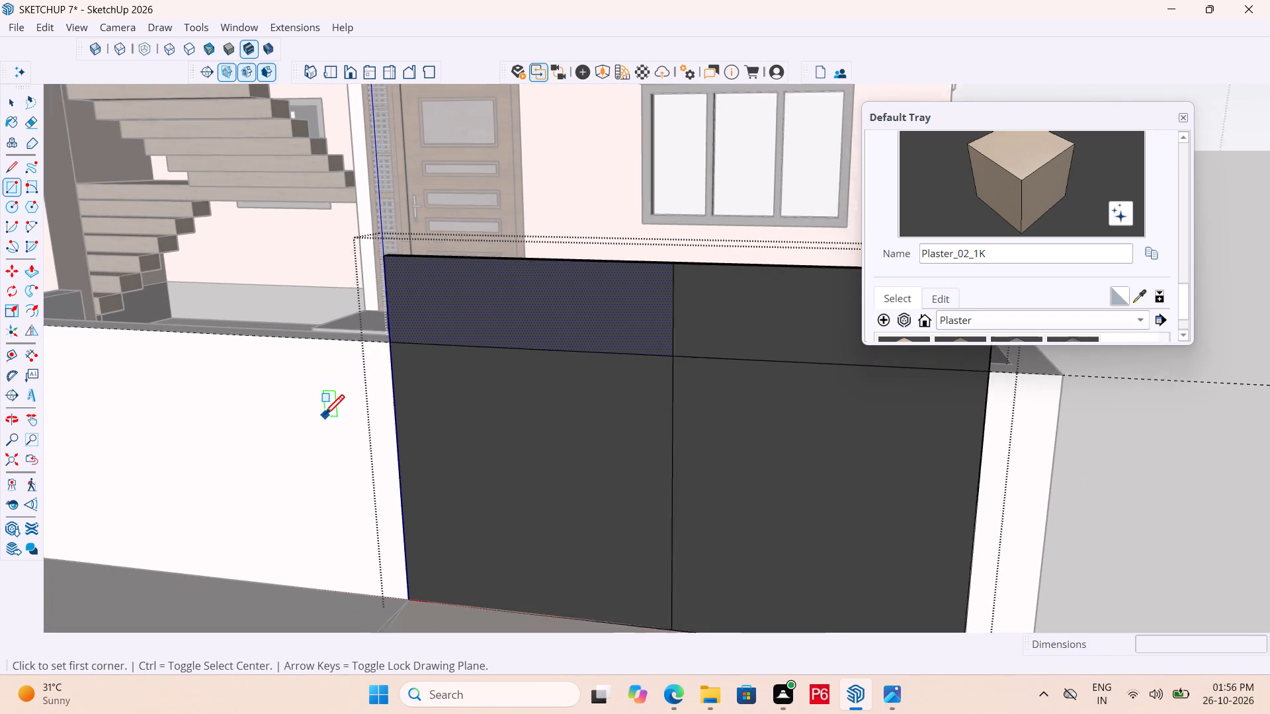
{"action": "scroll", "coordinate": [324, 417], "scroll_direction": "down", "scroll_amount": 1}
{"action": "scroll", "coordinate": [462, 276], "scroll_direction": "up", "scroll_amount": 4}
{"action": "scroll", "coordinate": [355, 296], "scroll_direction": "up", "scroll_amount": 5}
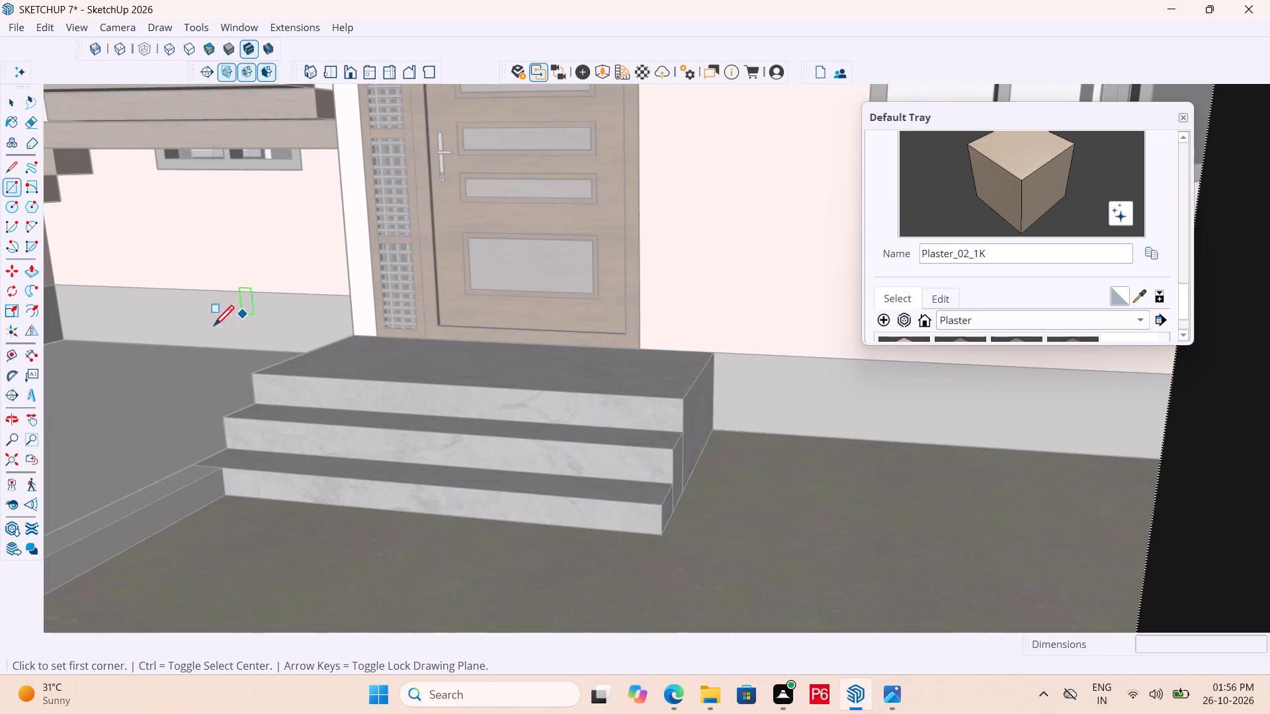
{"action": "scroll", "coordinate": [210, 331], "scroll_direction": "down", "scroll_amount": 5}
{"action": "left_click", "coordinate": [34, 311]}
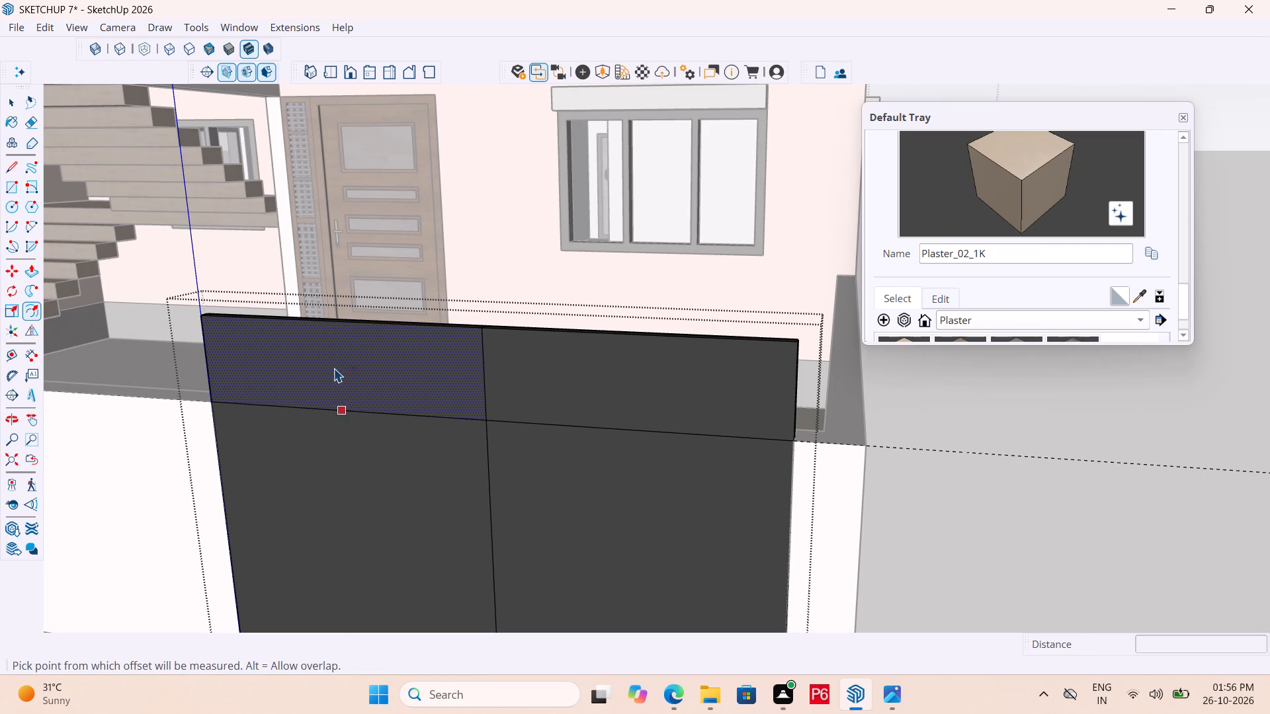
{"action": "left_click", "coordinate": [293, 370]}
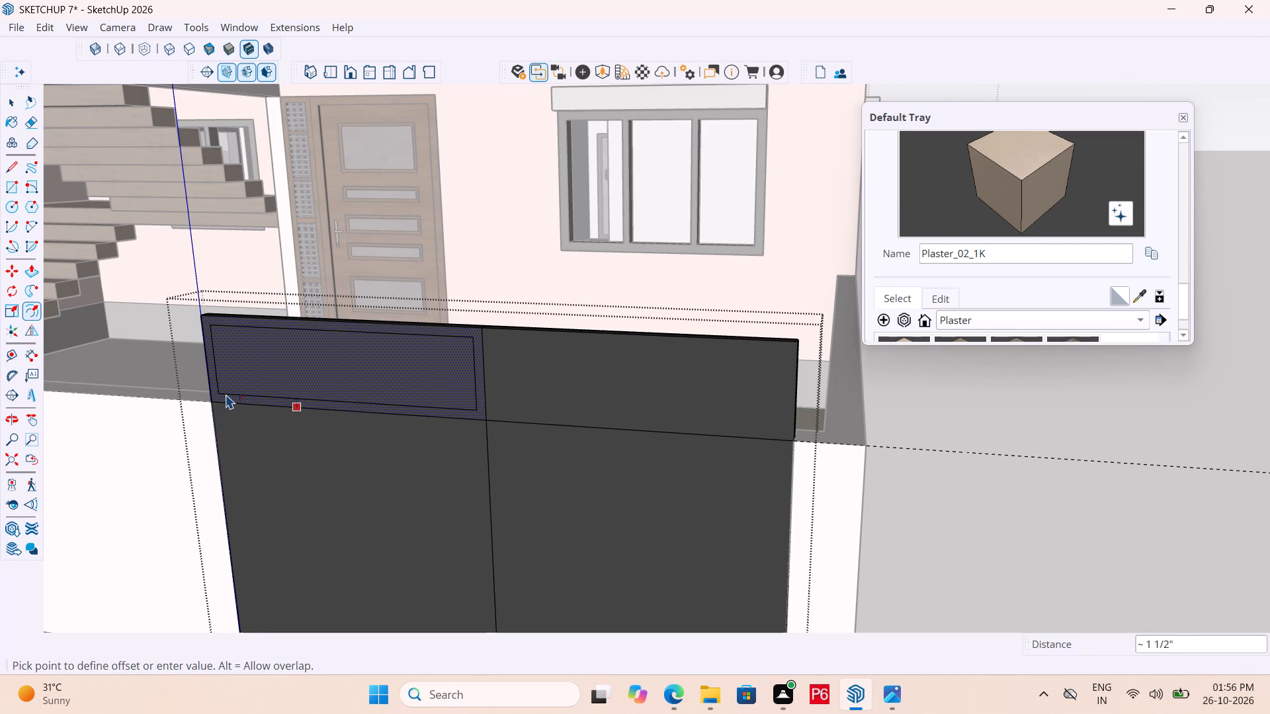
{"action": "left_click", "coordinate": [226, 394]}
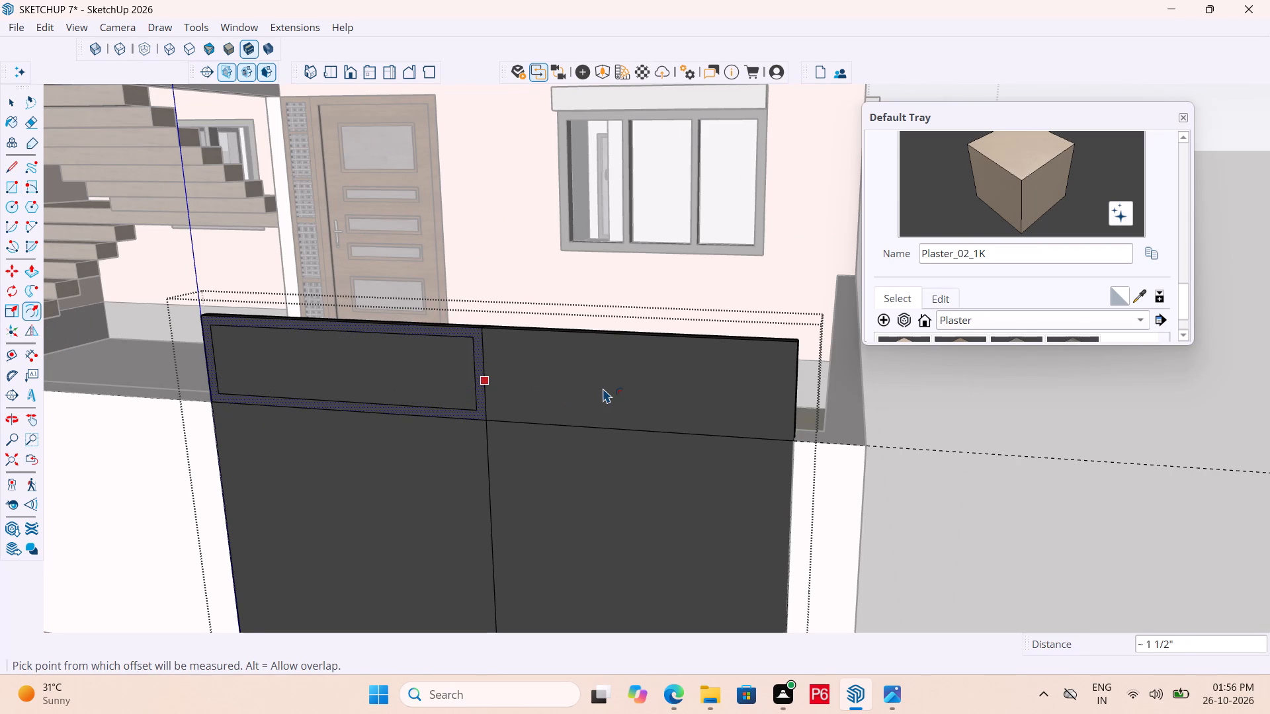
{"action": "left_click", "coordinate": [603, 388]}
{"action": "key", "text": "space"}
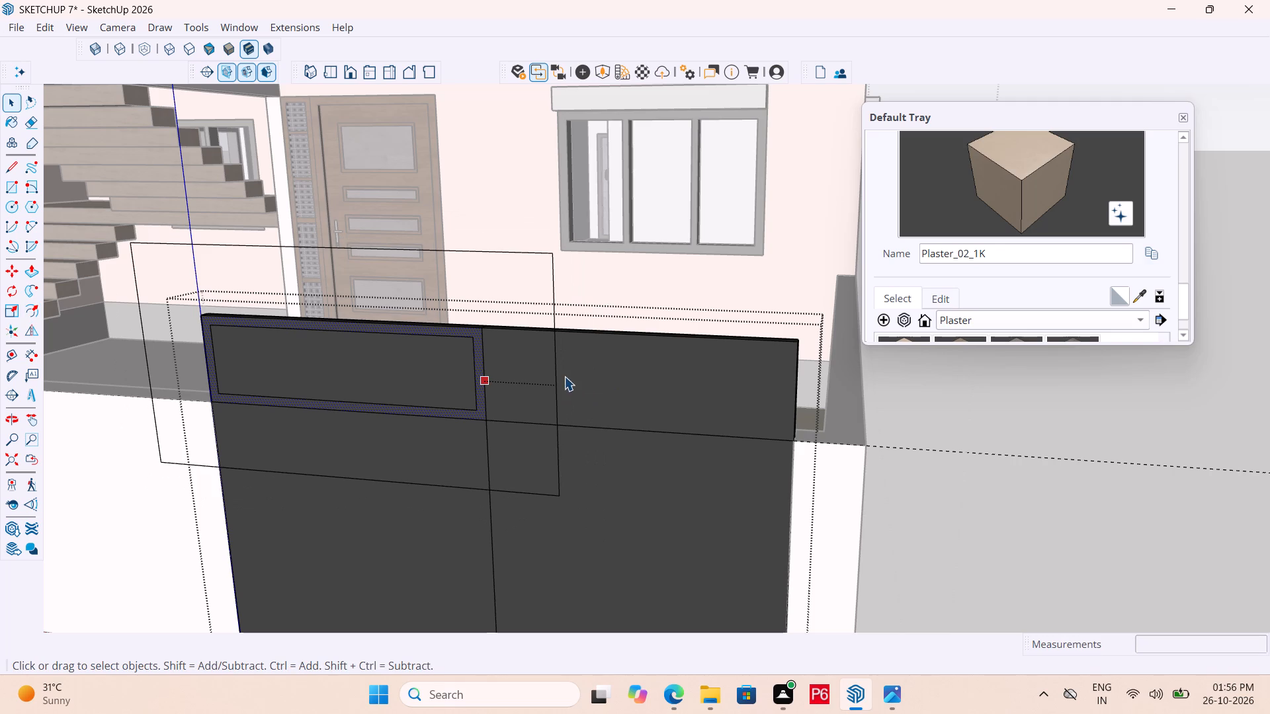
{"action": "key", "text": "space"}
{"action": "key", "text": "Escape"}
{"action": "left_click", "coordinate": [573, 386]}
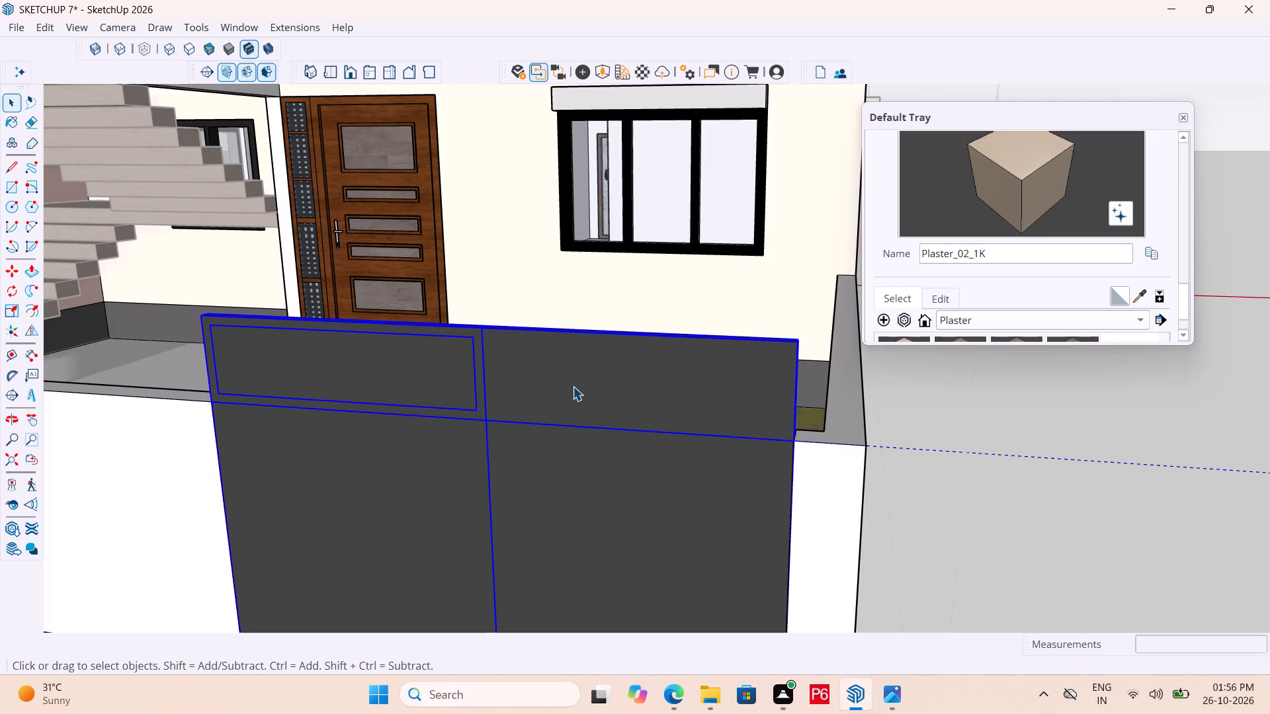
Reopen the gate group and offset the other leaf's upper face inward by the same distance, about 1 1/2".
{"action": "double_click", "coordinate": [573, 386]}
{"action": "left_click", "coordinate": [560, 377]}
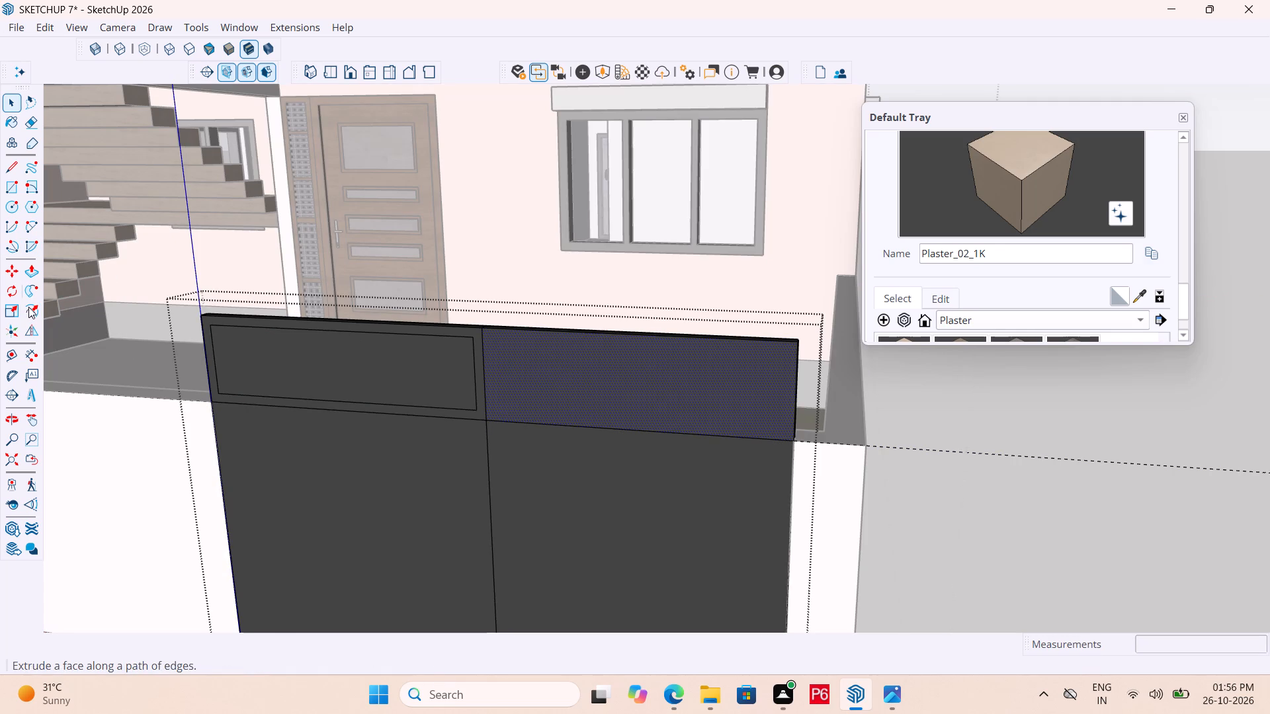
{"action": "left_click", "coordinate": [25, 309]}
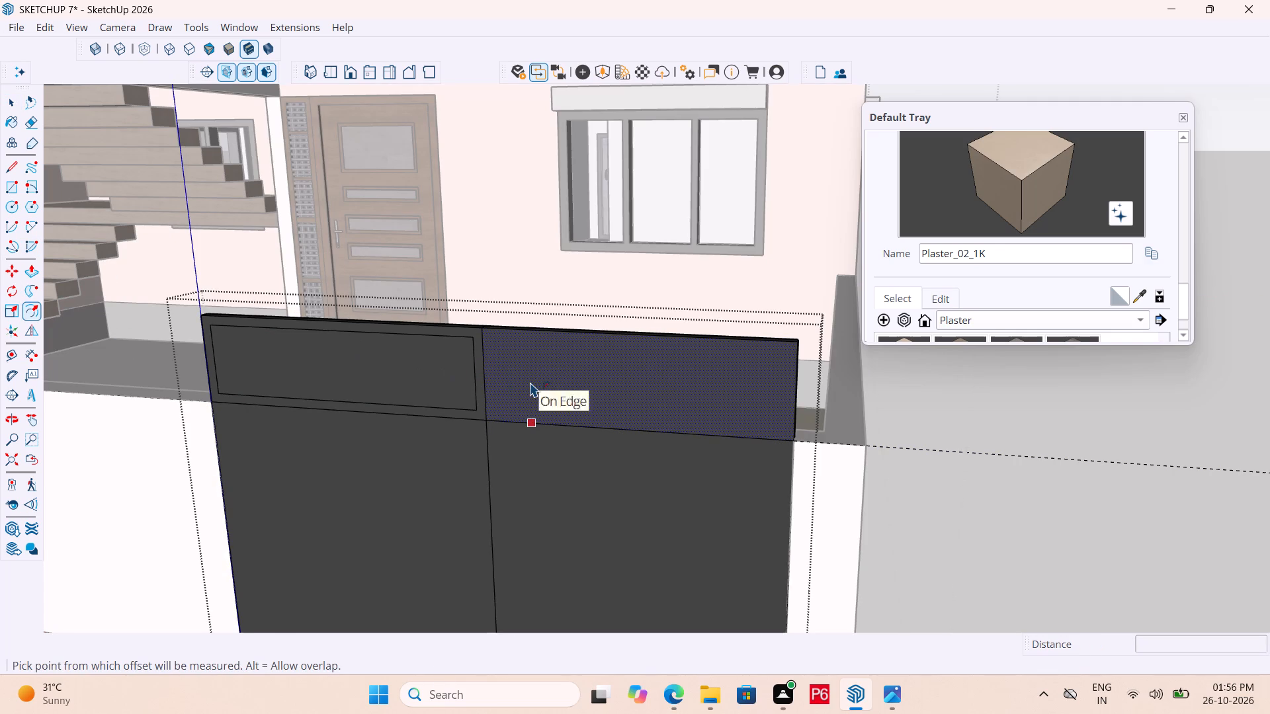
{"action": "double_click", "coordinate": [530, 382]}
{"action": "key", "text": "space"}
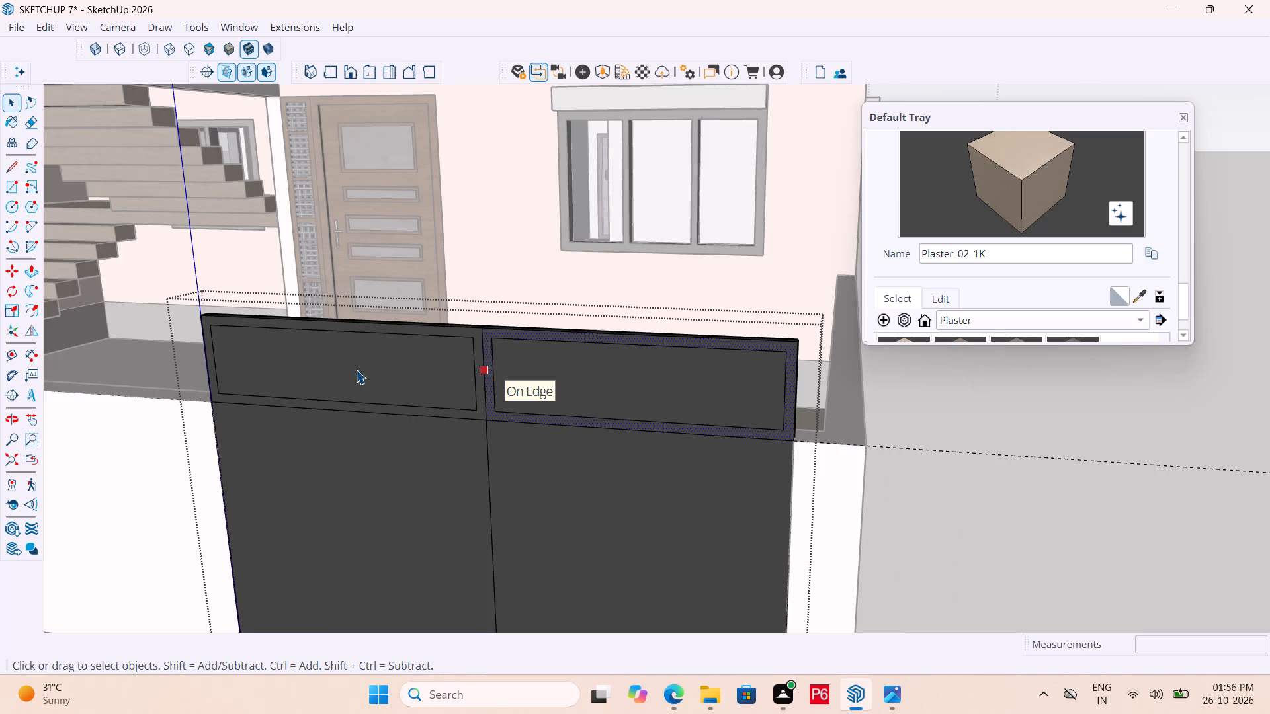
Draw a line about 7' 8 15/16" long across both framed upper panels, a little below their top edges.
{"action": "scroll", "coordinate": [354, 370], "scroll_direction": "up", "scroll_amount": 5}
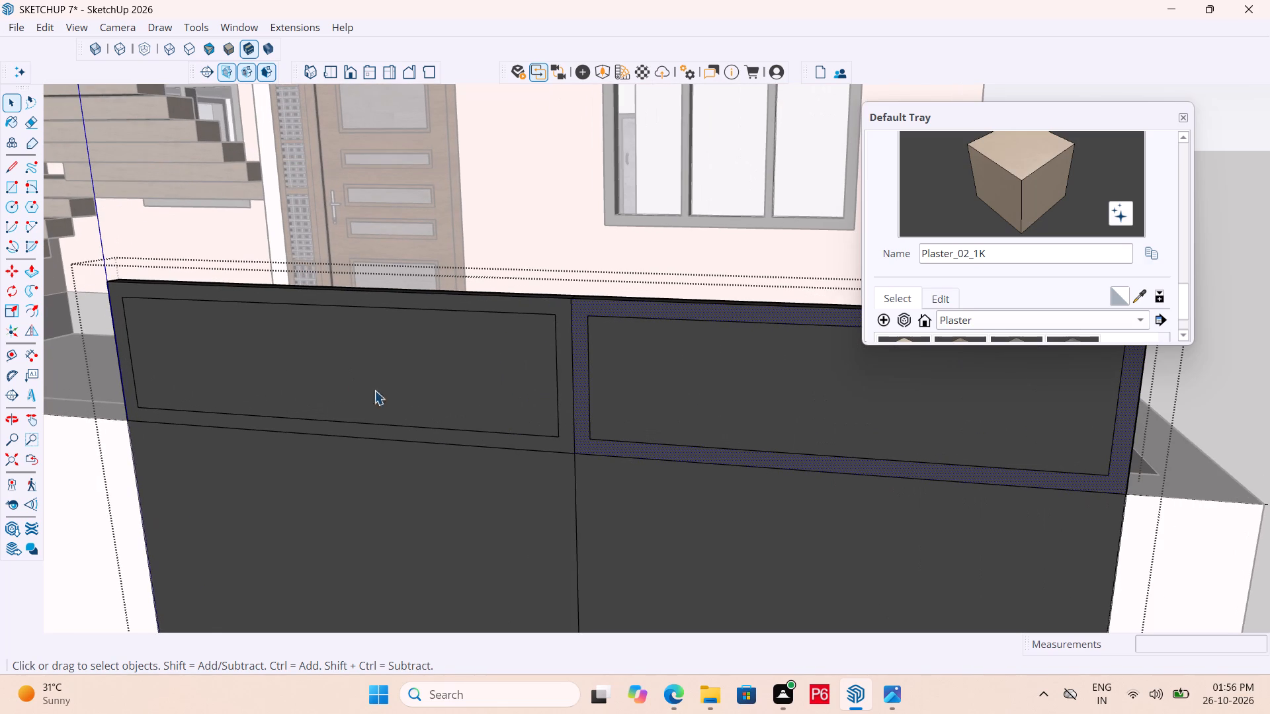
{"action": "scroll", "coordinate": [497, 451], "scroll_direction": "down", "scroll_amount": 2}
{"action": "scroll", "coordinate": [237, 370], "scroll_direction": "up", "scroll_amount": 3}
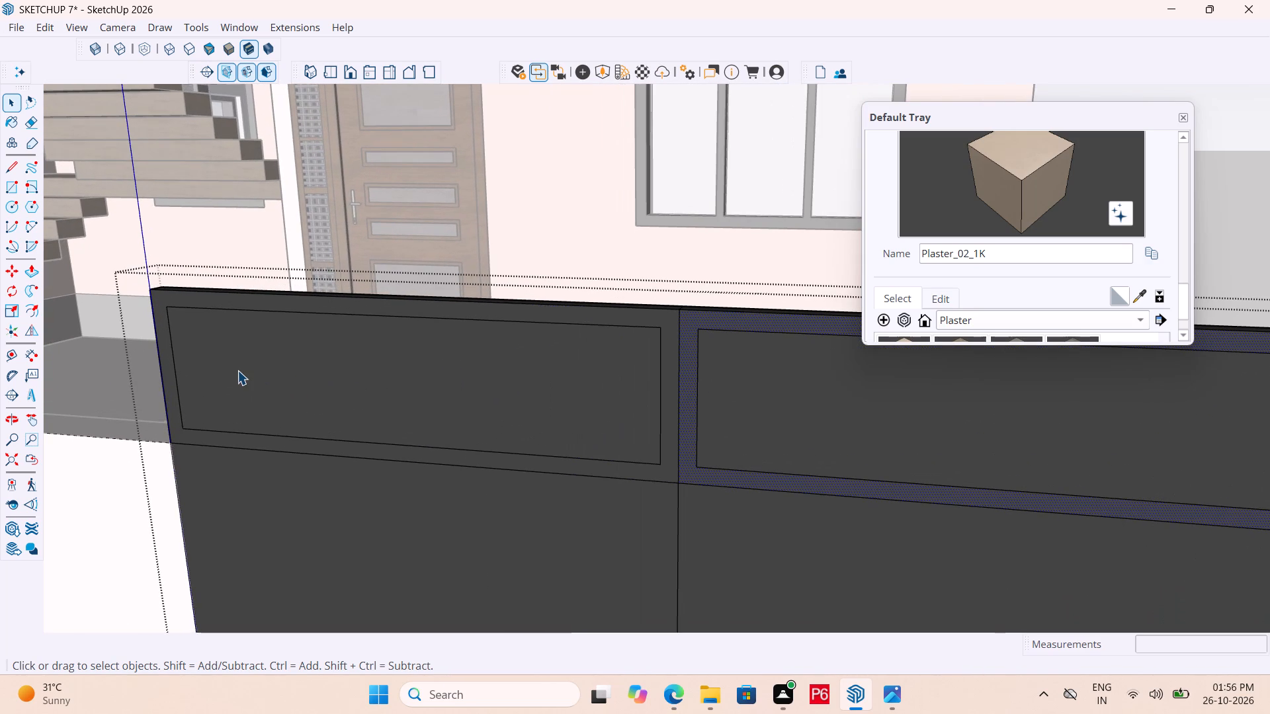
{"action": "key", "text": "l"}
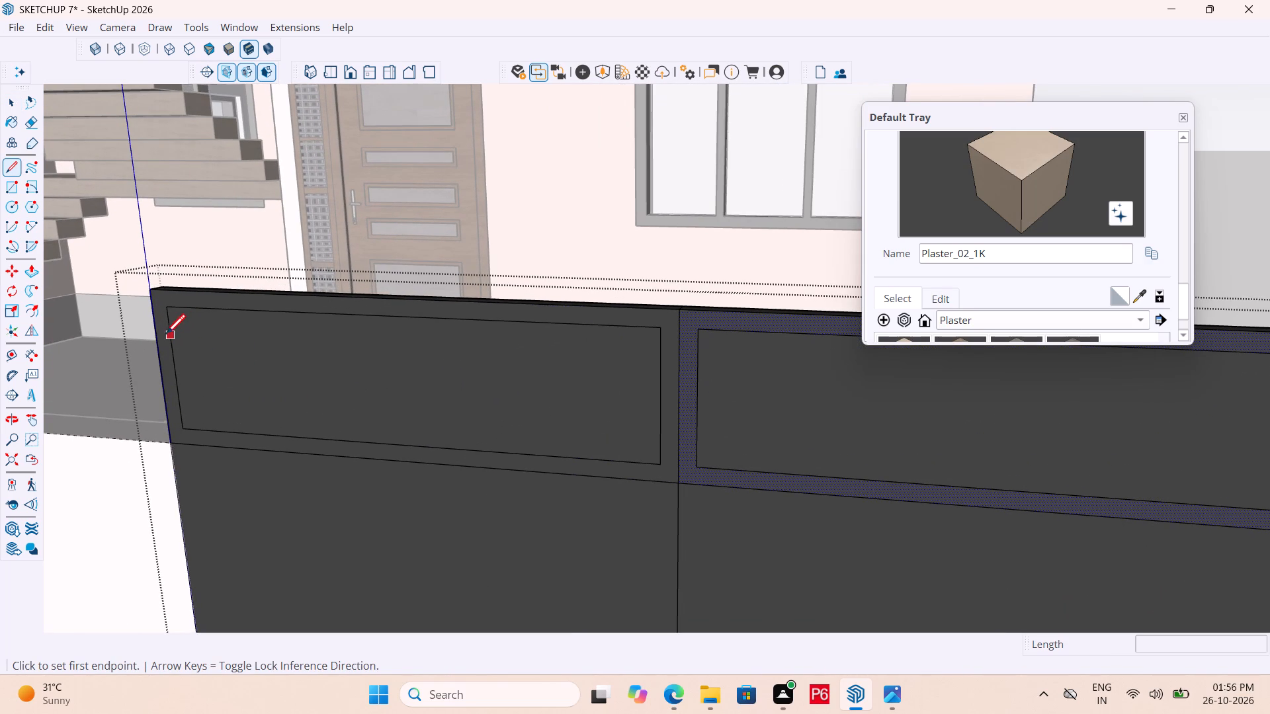
{"action": "left_click", "coordinate": [168, 339]}
{"action": "scroll", "coordinate": [314, 391], "scroll_direction": "down", "scroll_amount": 4}
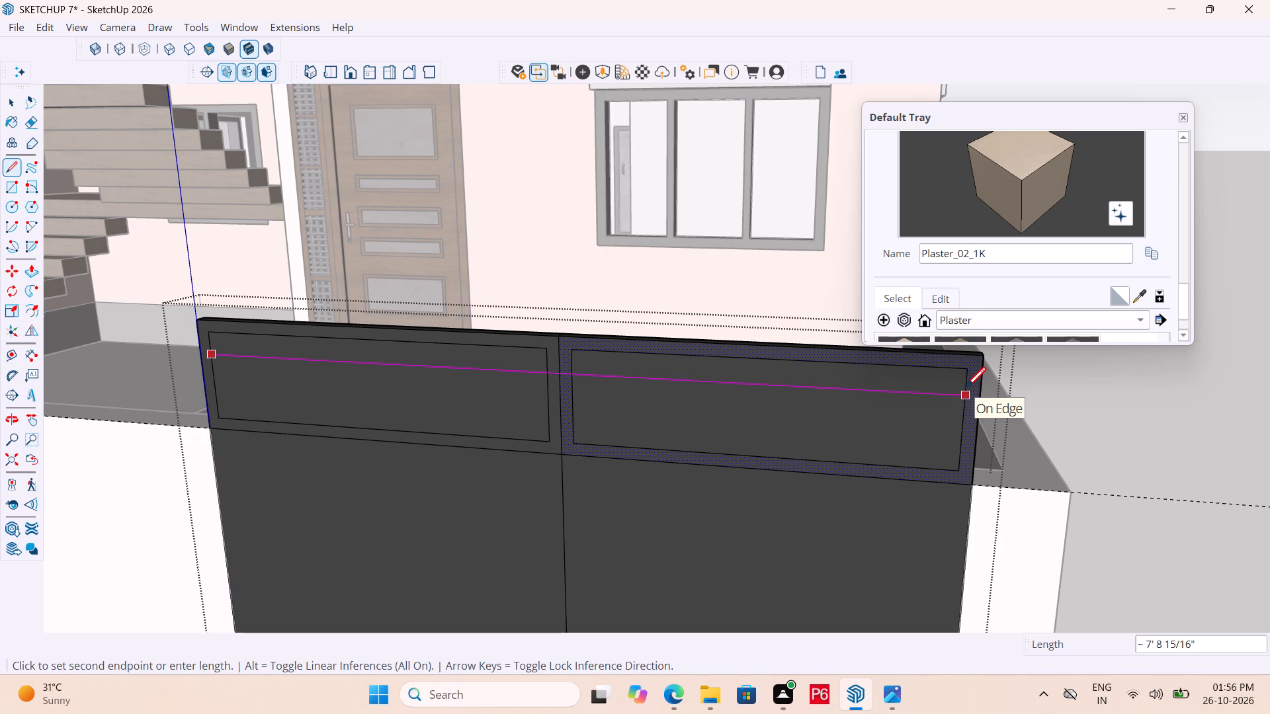
{"action": "middle_click_drag", "start_coordinate": [979, 397], "coordinate": [604, 382]}
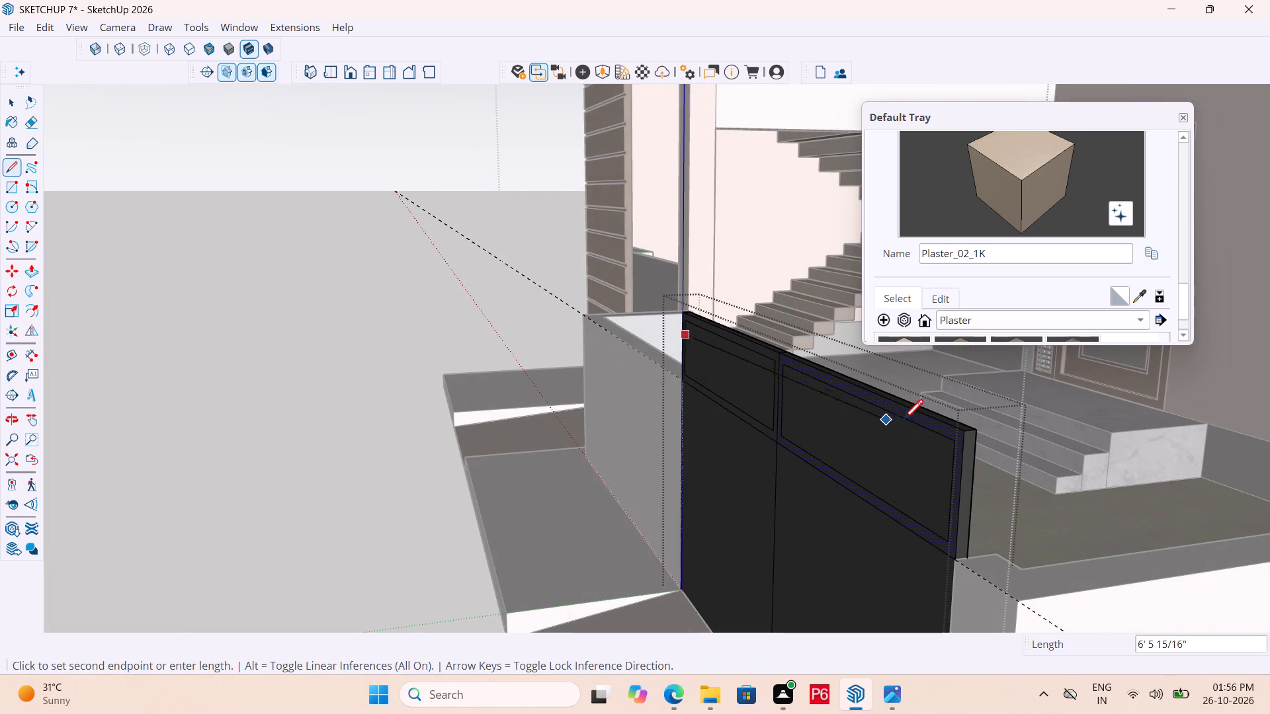
{"action": "left_click", "coordinate": [951, 472]}
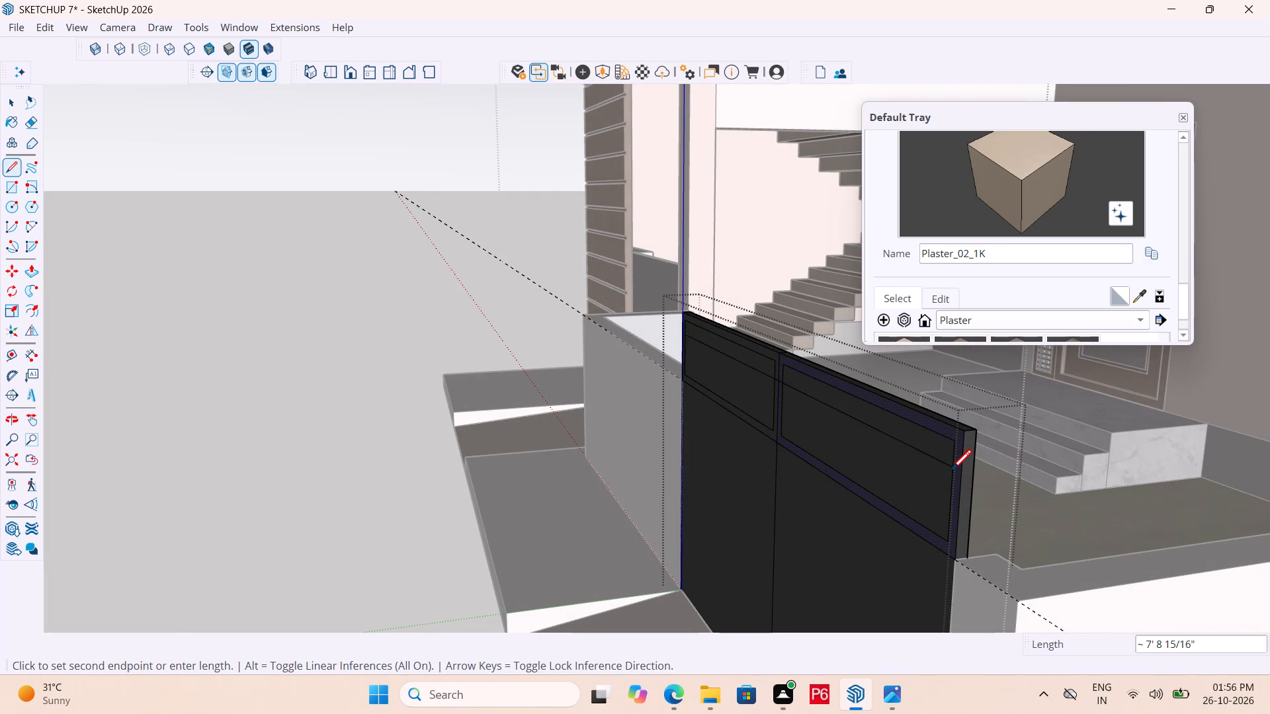
Draw a second line about 7' 8 15/16" long across both framed upper panels, closely below the first.
{"action": "middle_click_drag", "start_coordinate": [862, 507], "coordinate": [1229, 492]}
{"action": "scroll", "coordinate": [384, 398], "scroll_direction": "up", "scroll_amount": 9}
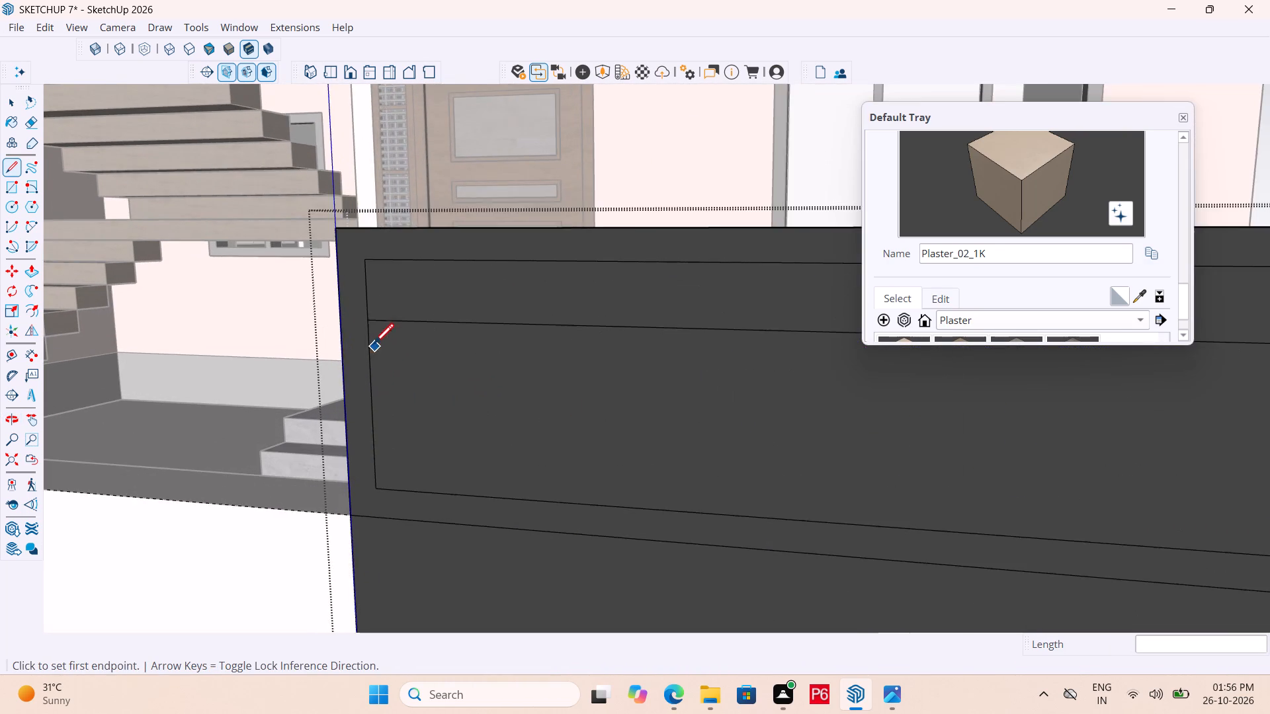
{"action": "scroll", "coordinate": [374, 346], "scroll_direction": "up", "scroll_amount": 7}
{"action": "left_click", "coordinate": [370, 326]}
{"action": "scroll", "coordinate": [335, 433], "scroll_direction": "down", "scroll_amount": 6}
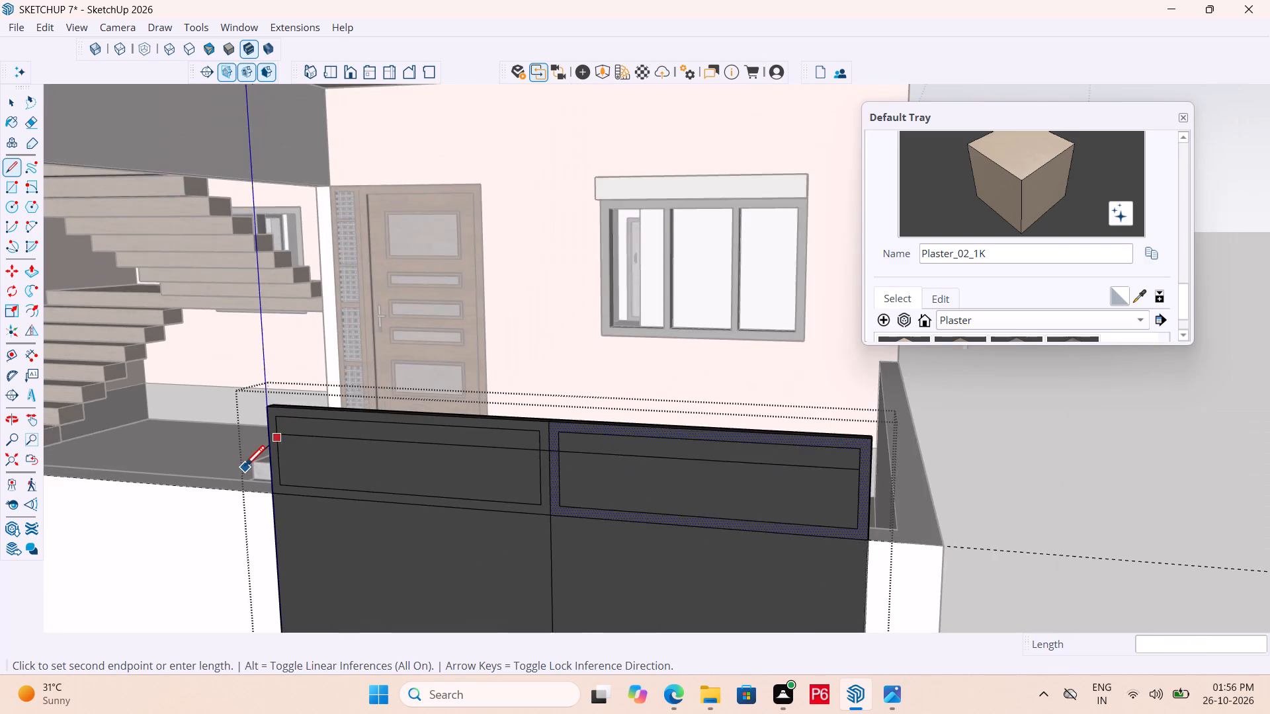
{"action": "scroll", "coordinate": [243, 465], "scroll_direction": "down", "scroll_amount": 3}
{"action": "scroll", "coordinate": [569, 498], "scroll_direction": "up", "scroll_amount": 12}
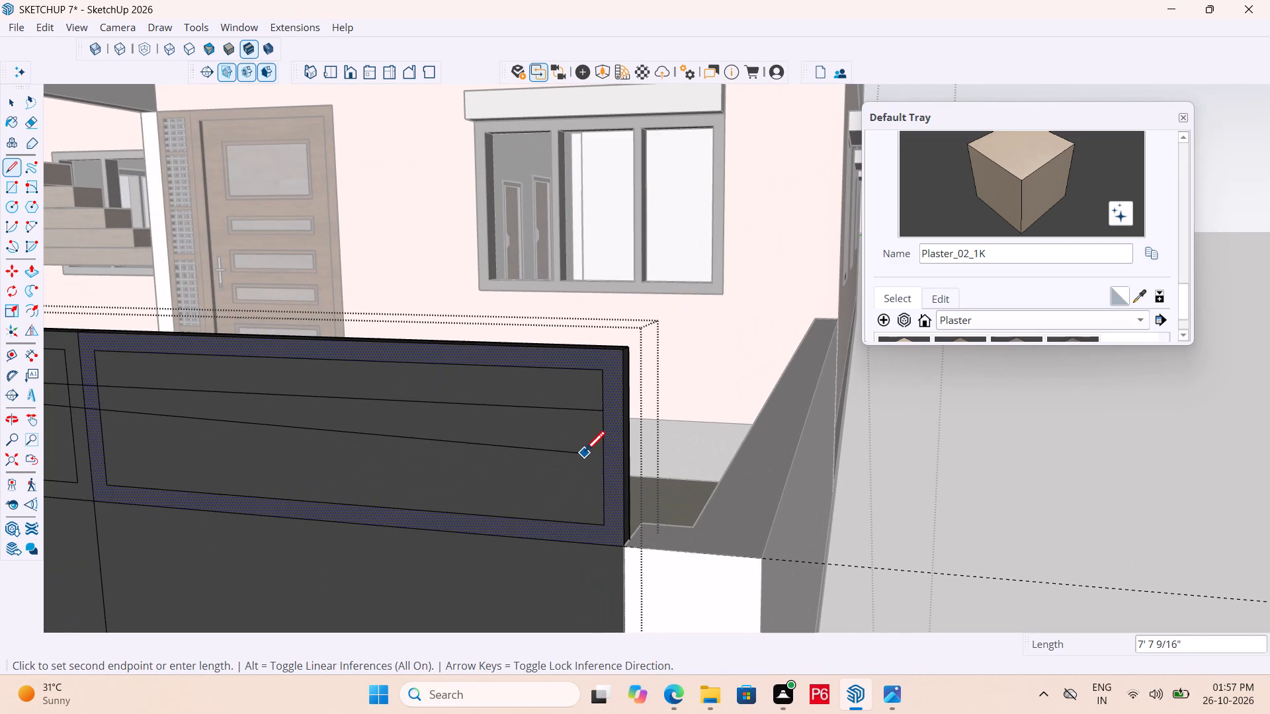
{"action": "scroll", "coordinate": [602, 428], "scroll_direction": "up", "scroll_amount": 5}
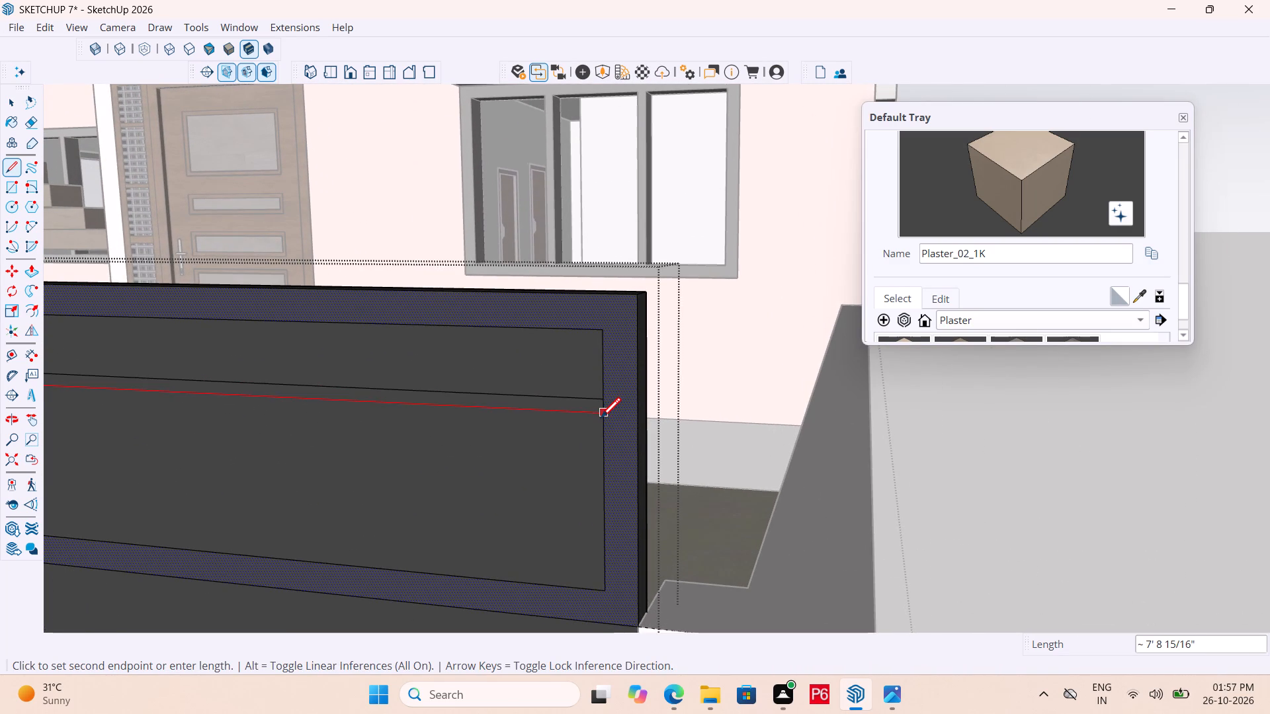
{"action": "left_click", "coordinate": [601, 421]}
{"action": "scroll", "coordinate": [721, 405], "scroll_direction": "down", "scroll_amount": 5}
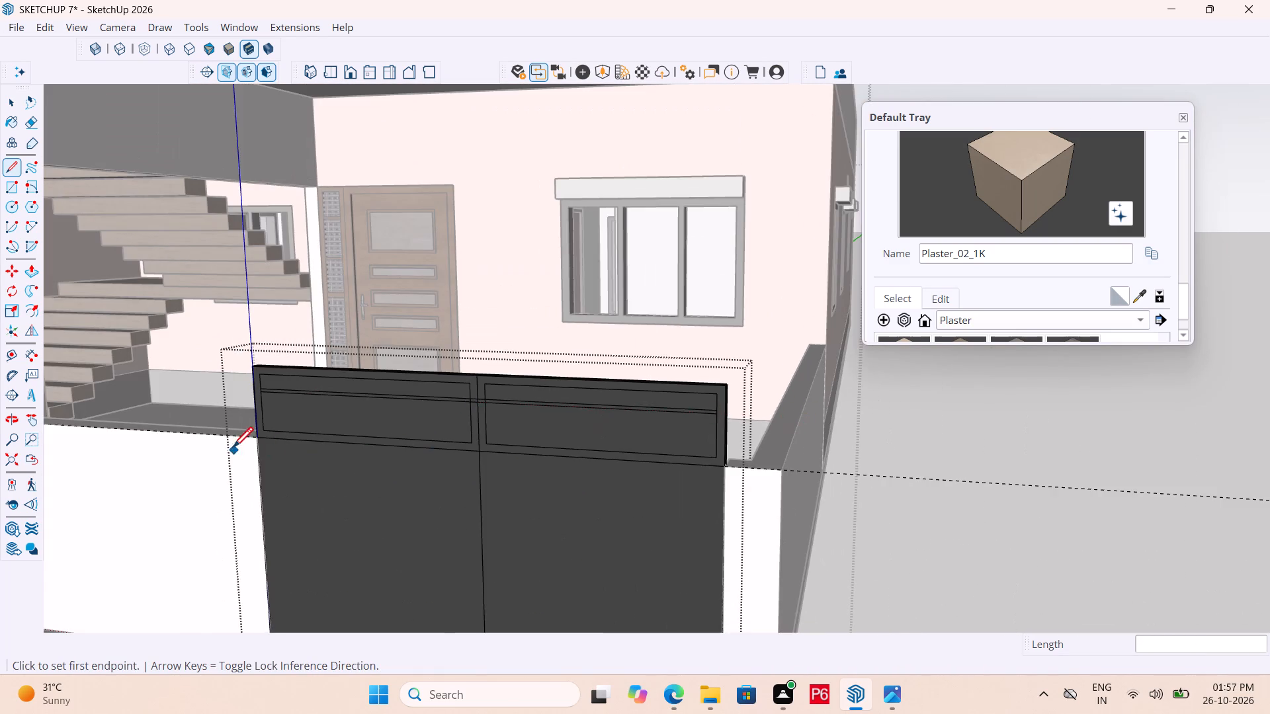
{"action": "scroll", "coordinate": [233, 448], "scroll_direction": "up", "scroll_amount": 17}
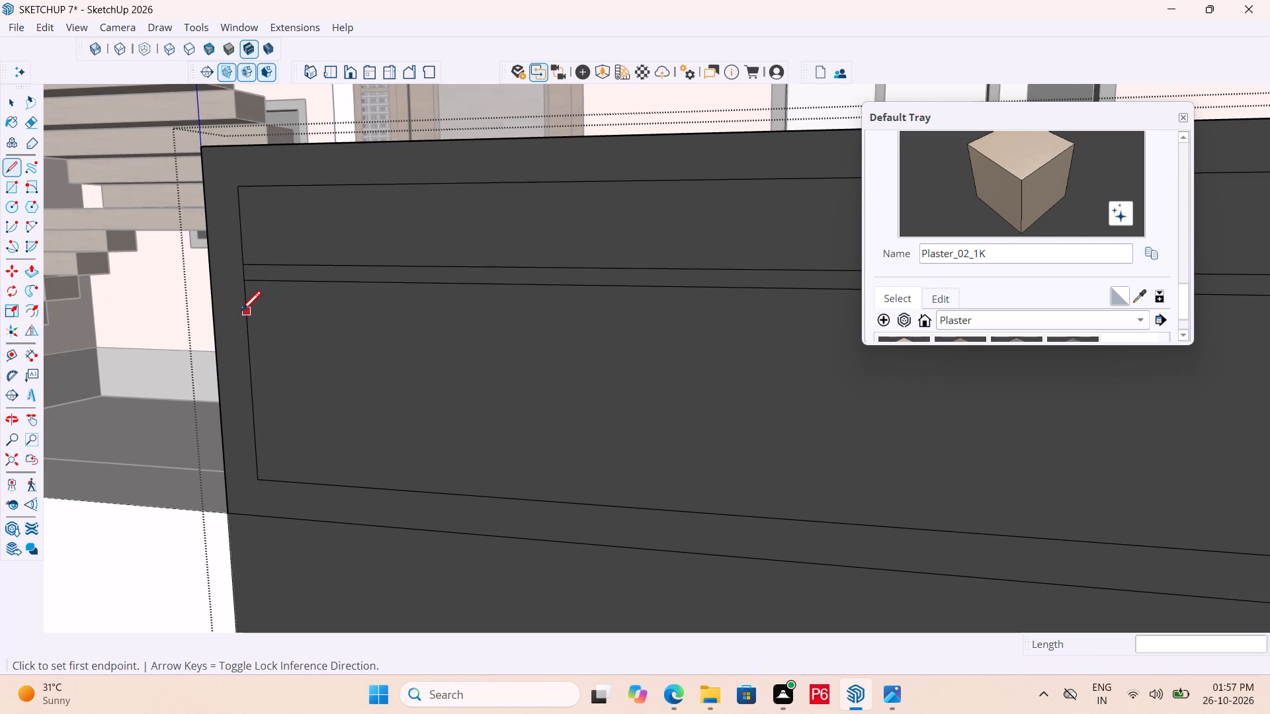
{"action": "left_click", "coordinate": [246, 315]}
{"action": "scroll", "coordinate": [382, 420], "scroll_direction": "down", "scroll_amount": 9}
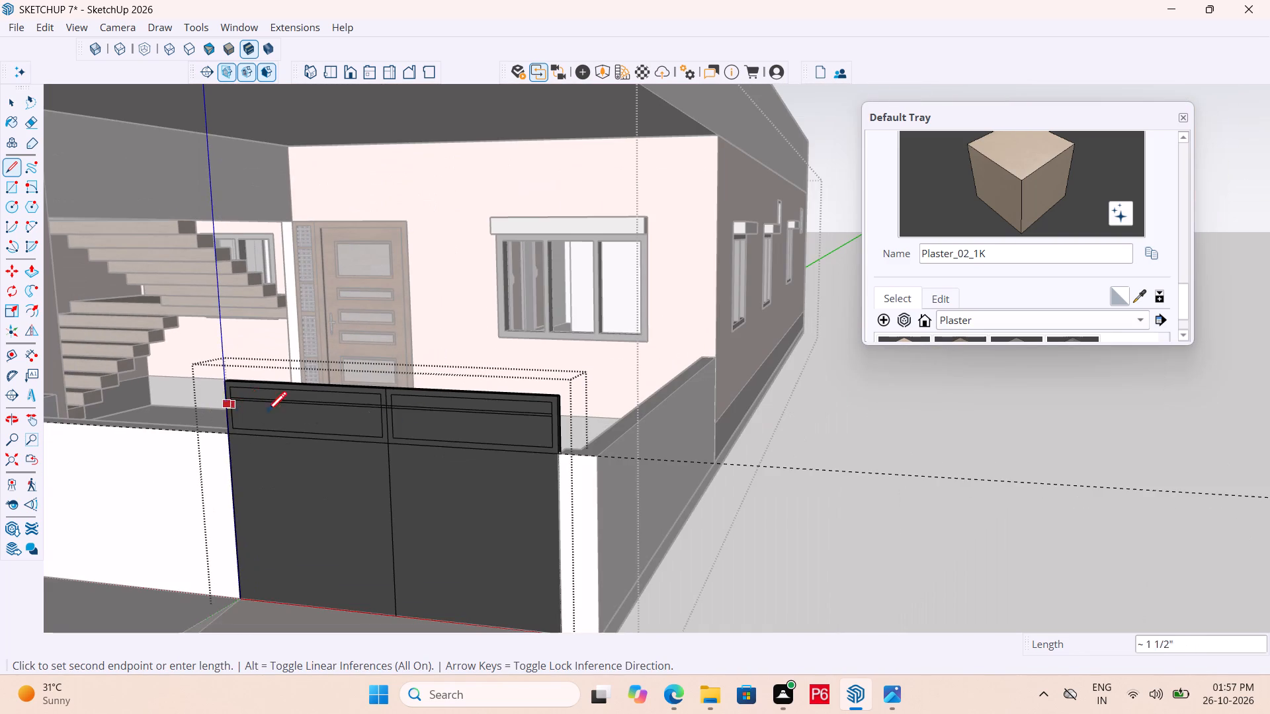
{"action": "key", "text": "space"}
Copy the line pair in both upper panels downward three times, spaced about 1 13/16", 2 1/4" and 2 5/8" apart.
{"action": "scroll", "coordinate": [287, 418], "scroll_direction": "up", "scroll_amount": 11}
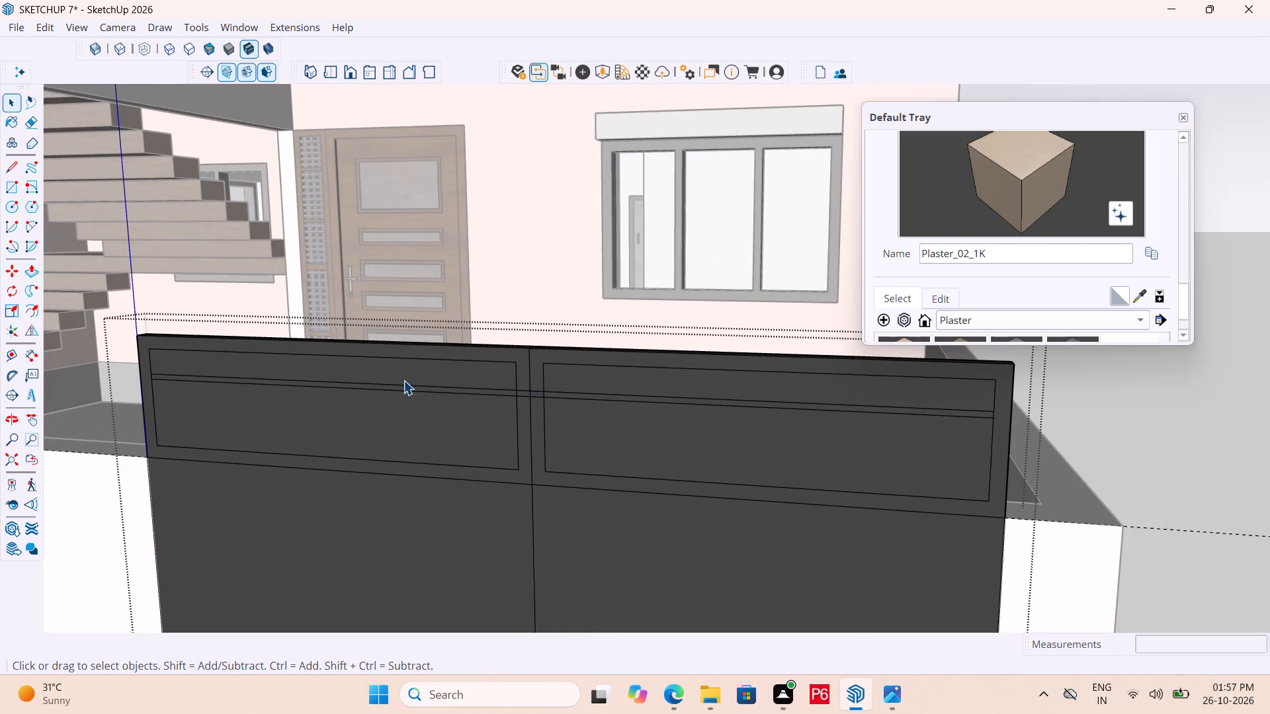
{"action": "left_click", "coordinate": [403, 380]}
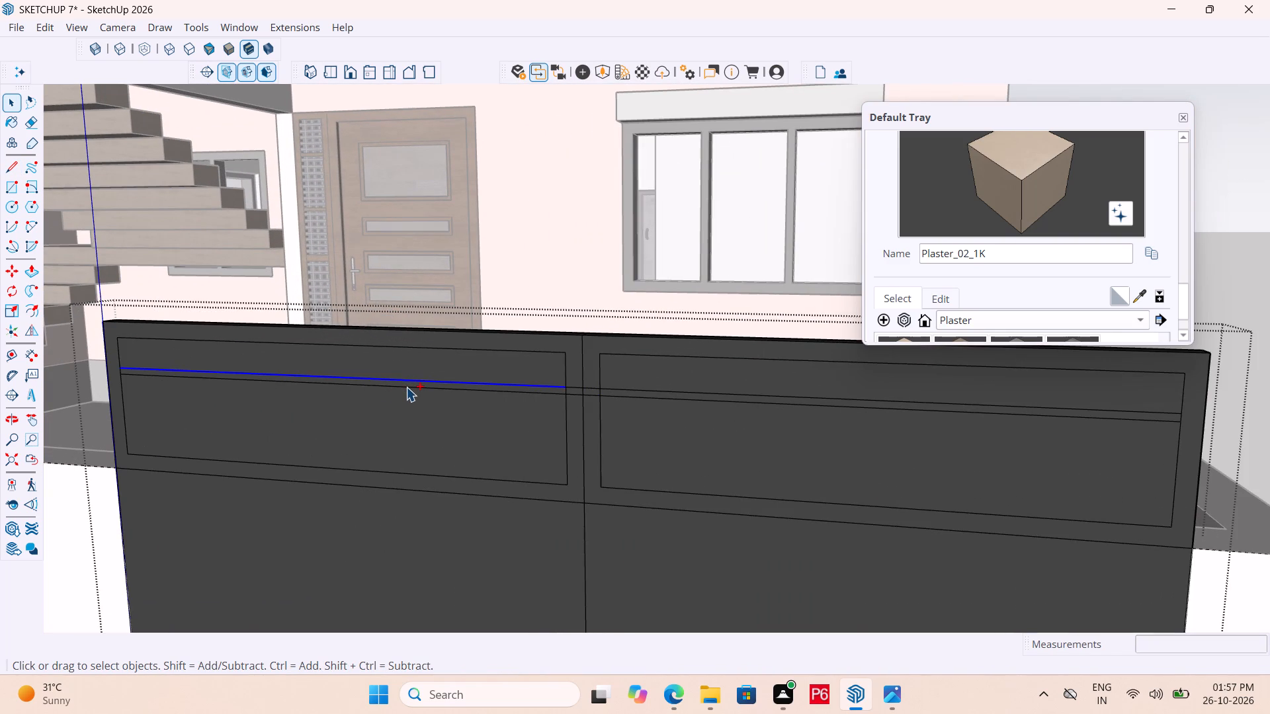
{"action": "left_click", "coordinate": [406, 387], "text": "ctrl"}
{"action": "left_click", "coordinate": [611, 389], "text": "ctrl"}
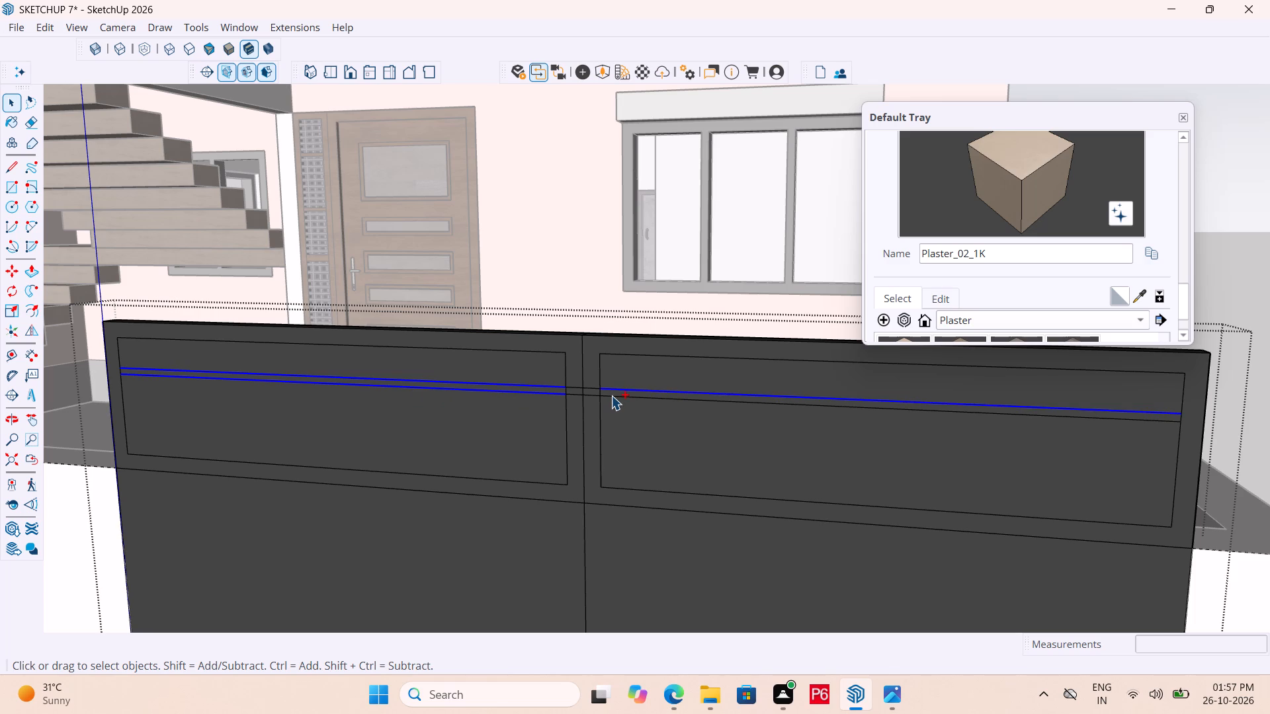
{"action": "left_click", "coordinate": [611, 395], "text": "ctrl"}
{"action": "scroll", "coordinate": [663, 373], "scroll_direction": "down", "scroll_amount": 4}
{"action": "key", "text": "m"}
{"action": "scroll", "coordinate": [305, 397], "scroll_direction": "up", "scroll_amount": 4}
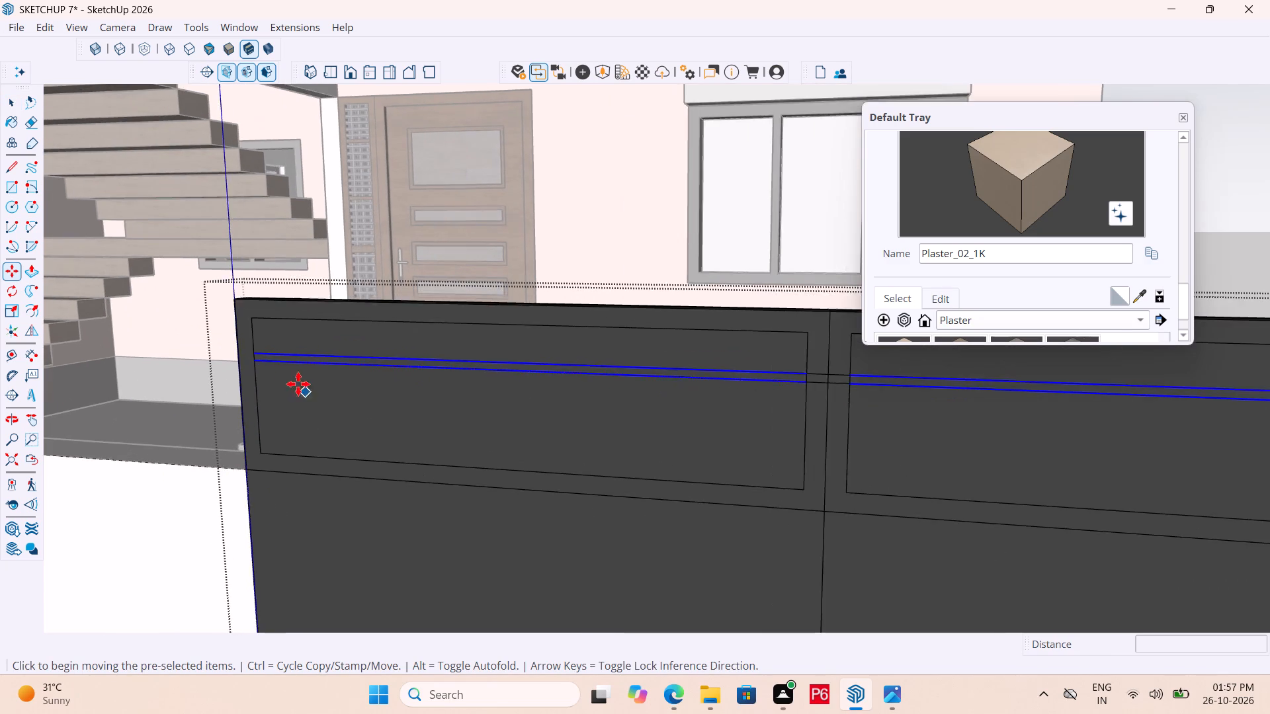
{"action": "scroll", "coordinate": [298, 384], "scroll_direction": "up", "scroll_amount": 6}
{"action": "left_click", "coordinate": [261, 344]}
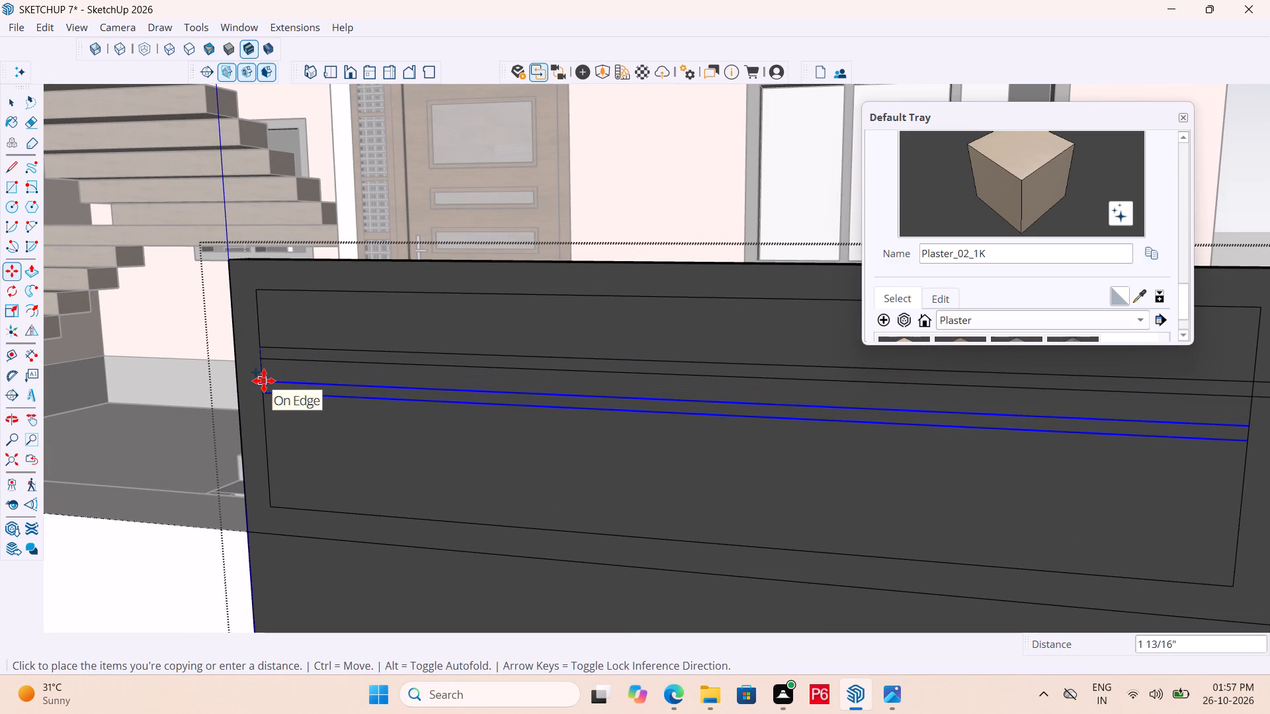
{"action": "left_click", "coordinate": [264, 381]}
{"action": "left_click", "coordinate": [265, 385]}
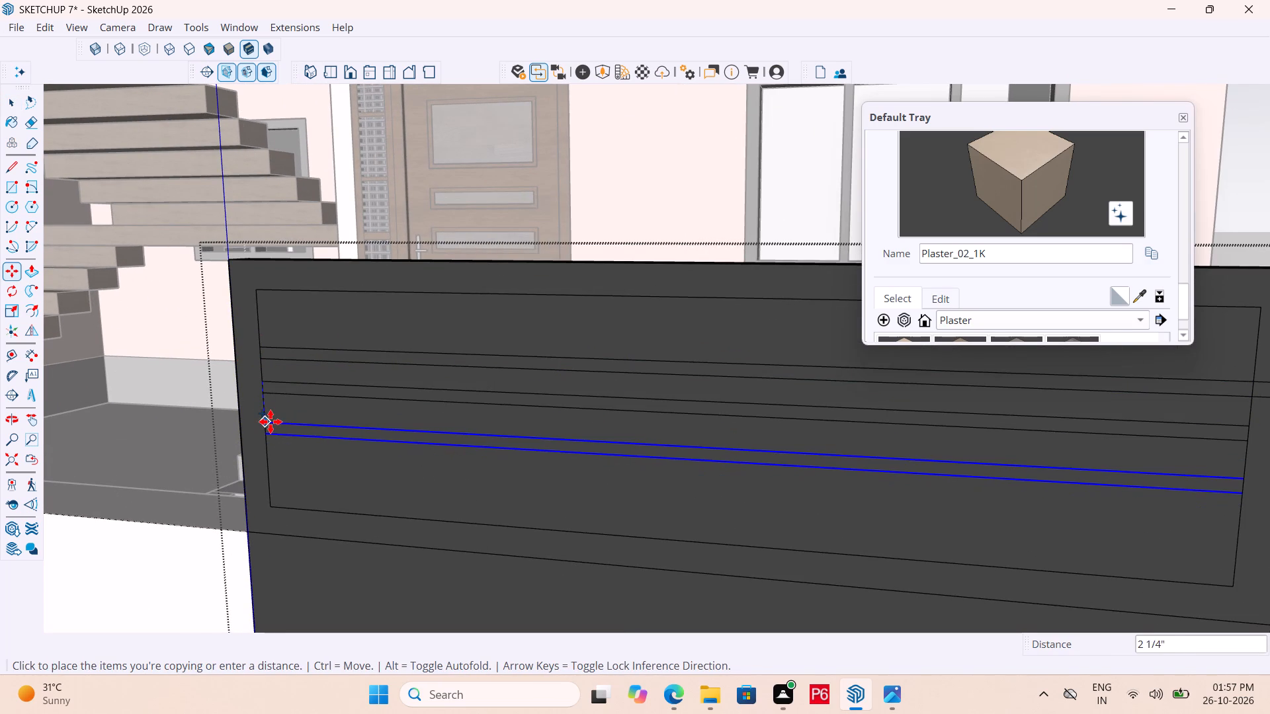
{"action": "left_click", "coordinate": [271, 421]}
{"action": "left_click", "coordinate": [269, 420]}
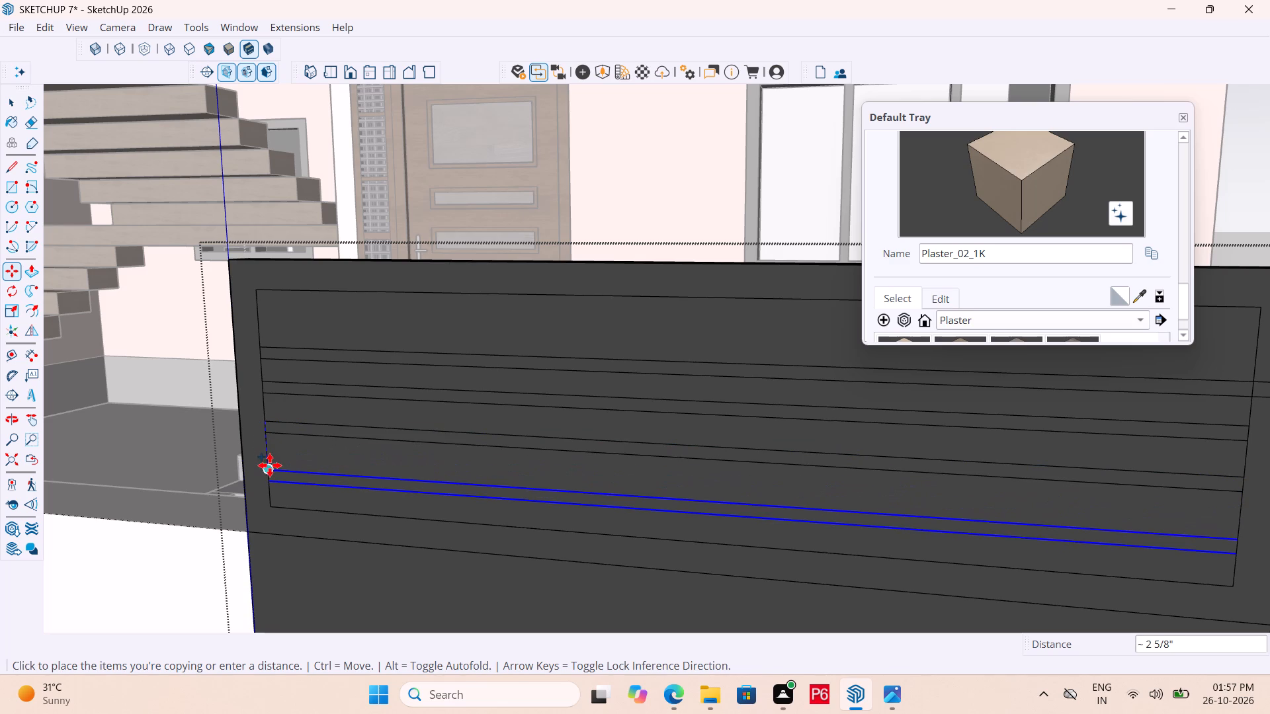
{"action": "left_click", "coordinate": [271, 463]}
Copy the lowest line pair about 8 1/16" upward into the space beneath the panels' top edges.
{"action": "left_click", "coordinate": [273, 469]}
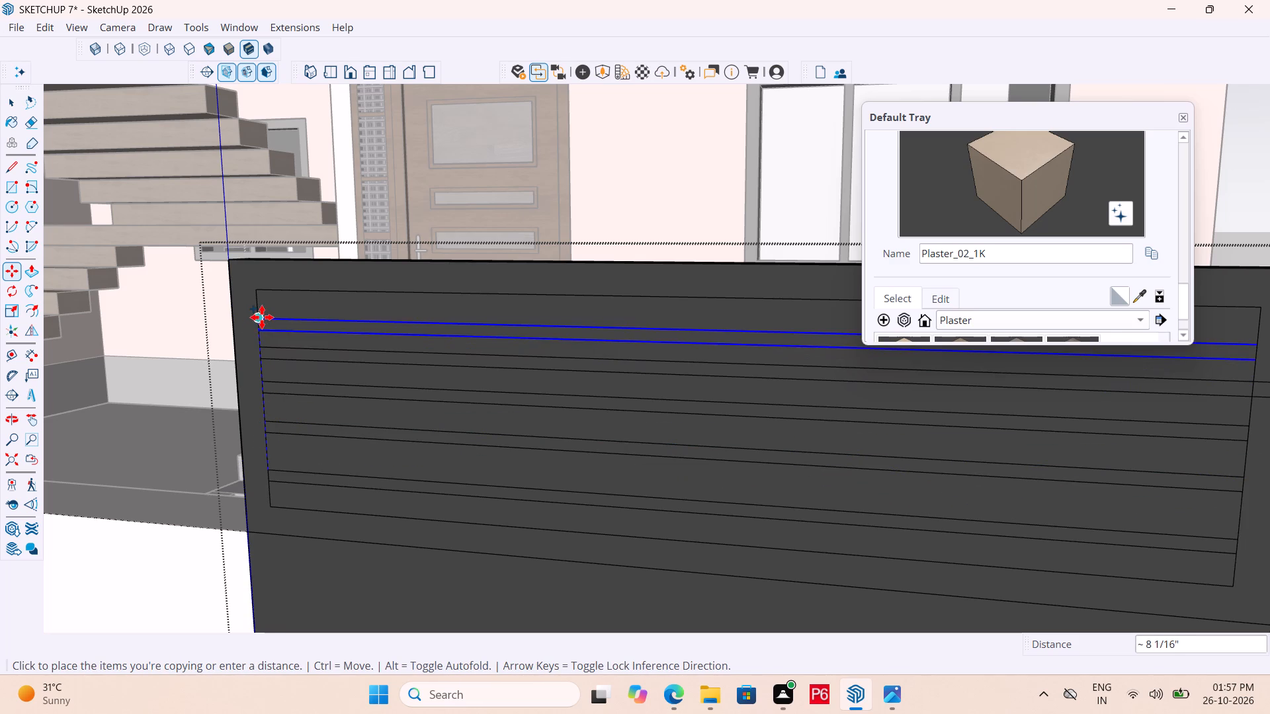
{"action": "left_click", "coordinate": [265, 311]}
Erase the leftover line segments crossing the frame strips between the two upper panels.
{"action": "scroll", "coordinate": [200, 346], "scroll_direction": "down", "scroll_amount": 3}
{"action": "middle_click_drag", "start_coordinate": [454, 387], "coordinate": [446, 389]}
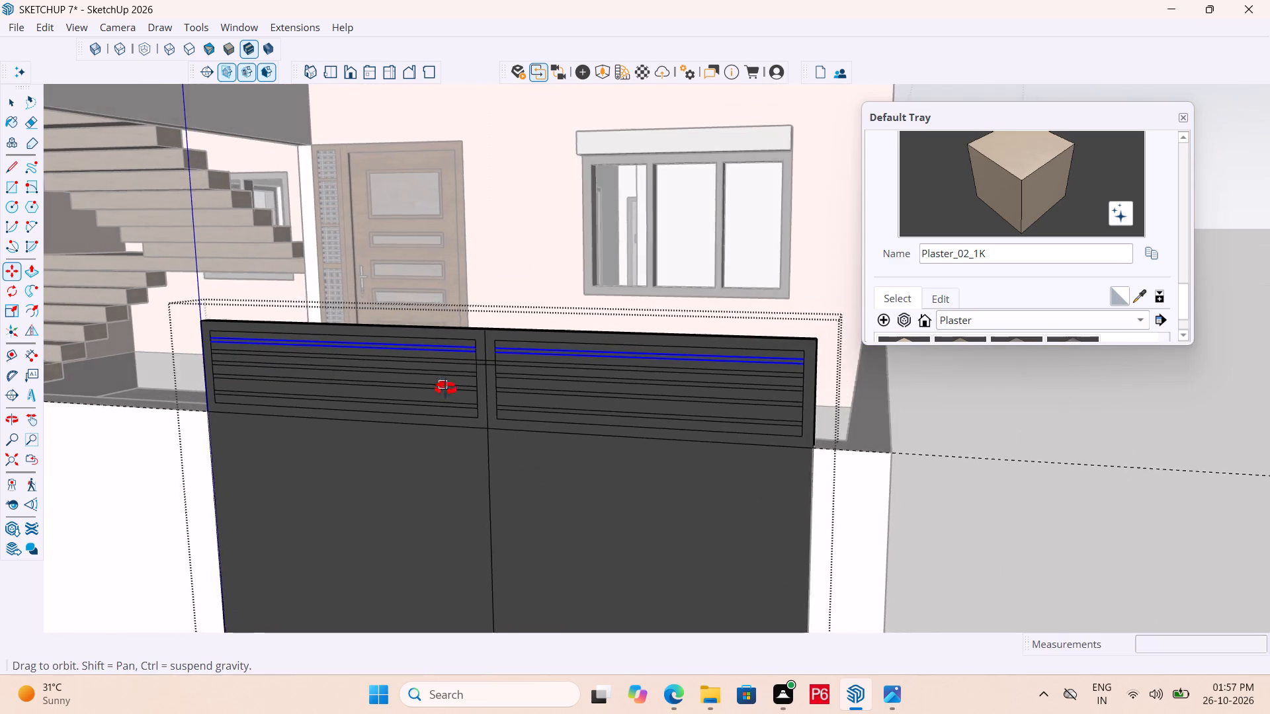
{"action": "middle_click_drag", "start_coordinate": [446, 389], "coordinate": [417, 402]}
{"action": "scroll", "coordinate": [423, 401], "scroll_direction": "up", "scroll_amount": 10}
{"action": "key", "text": "e"}
{"action": "scroll", "coordinate": [409, 367], "scroll_direction": "up", "scroll_amount": 2}
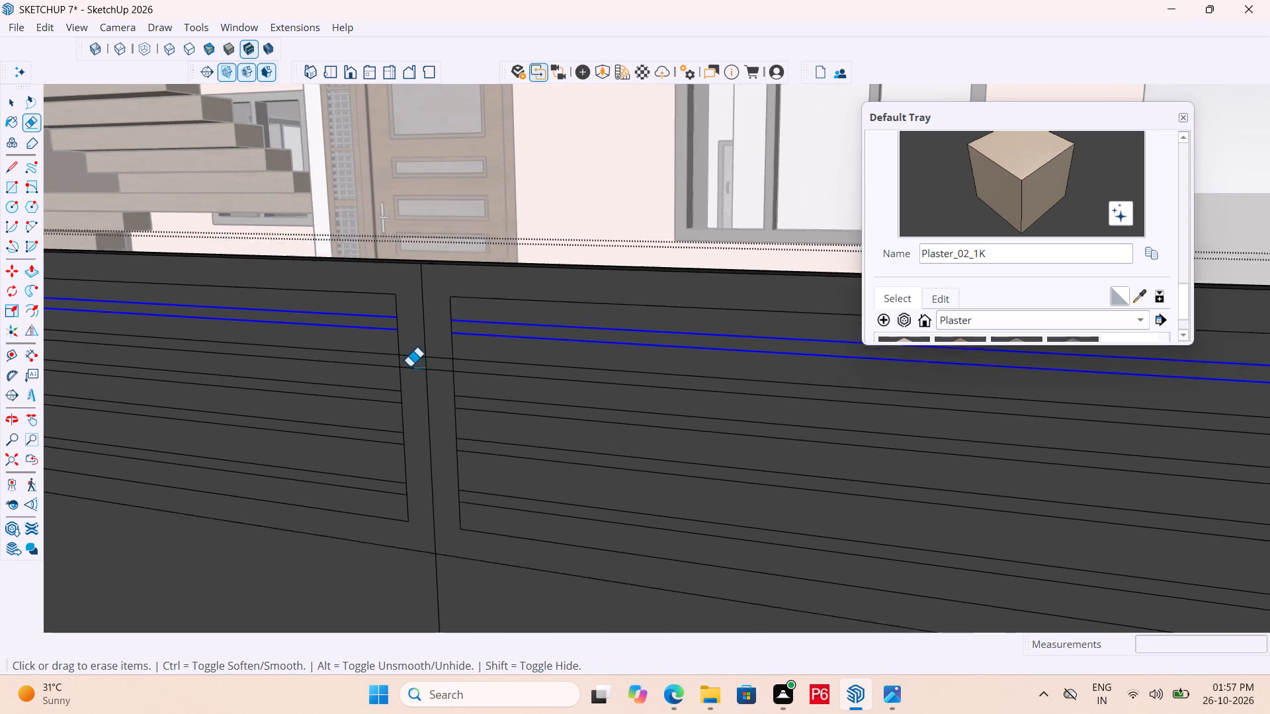
{"action": "scroll", "coordinate": [409, 367], "scroll_direction": "up", "scroll_amount": 2}
{"action": "left_click_drag", "start_coordinate": [410, 350], "coordinate": [417, 375]}
{"action": "left_click_drag", "start_coordinate": [448, 349], "coordinate": [454, 387]}
{"action": "left_click", "coordinate": [454, 387]}
{"action": "scroll", "coordinate": [446, 308], "scroll_direction": "down", "scroll_amount": 6}
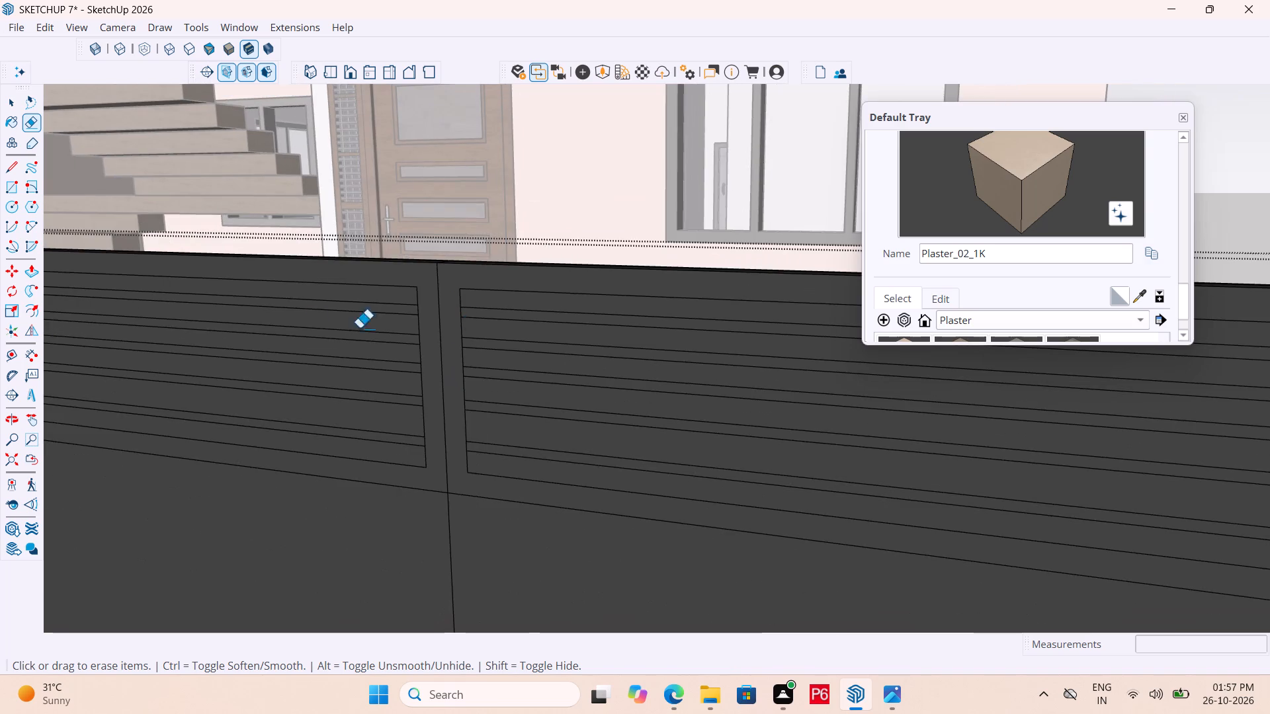
{"action": "scroll", "coordinate": [552, 450], "scroll_direction": "down", "scroll_amount": 5}
{"action": "scroll", "coordinate": [233, 436], "scroll_direction": "up", "scroll_amount": 5}
{"action": "scroll", "coordinate": [383, 352], "scroll_direction": "up", "scroll_amount": 3}
{"action": "scroll", "coordinate": [559, 397], "scroll_direction": "down", "scroll_amount": 2}
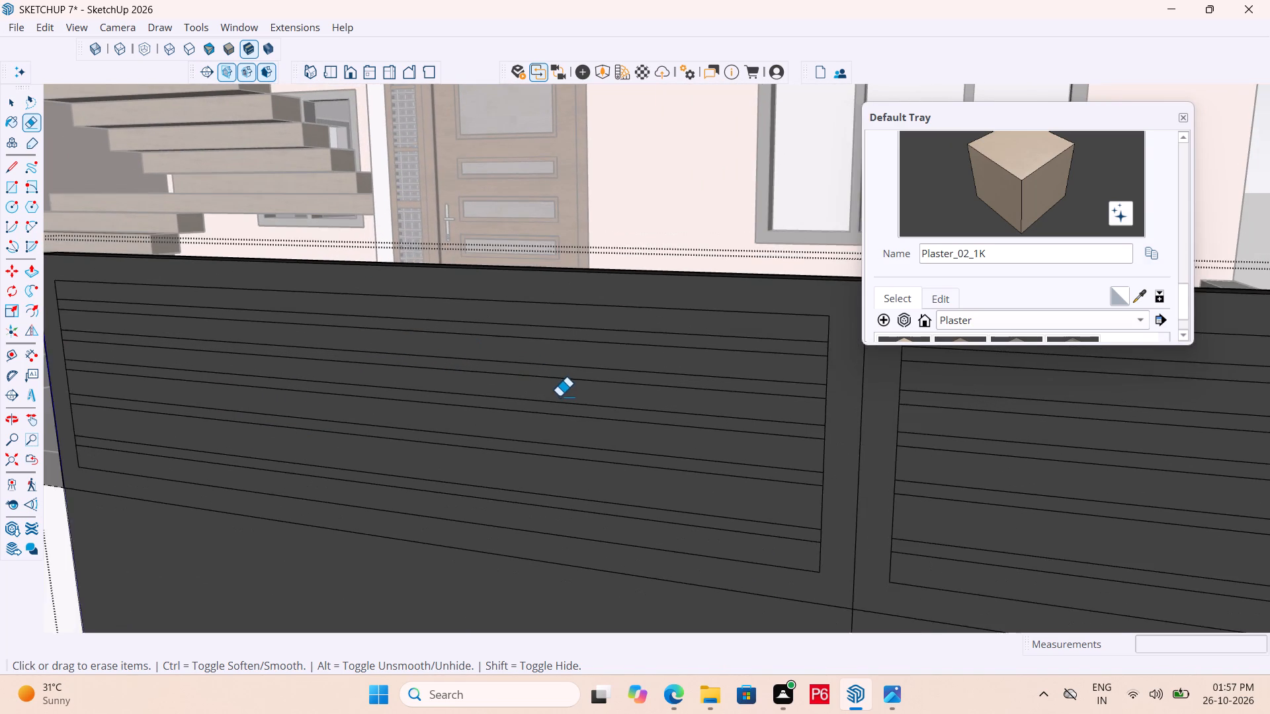
{"action": "scroll", "coordinate": [485, 389], "scroll_direction": "down", "scroll_amount": 3}
{"action": "scroll", "coordinate": [372, 363], "scroll_direction": "down", "scroll_amount": 5}
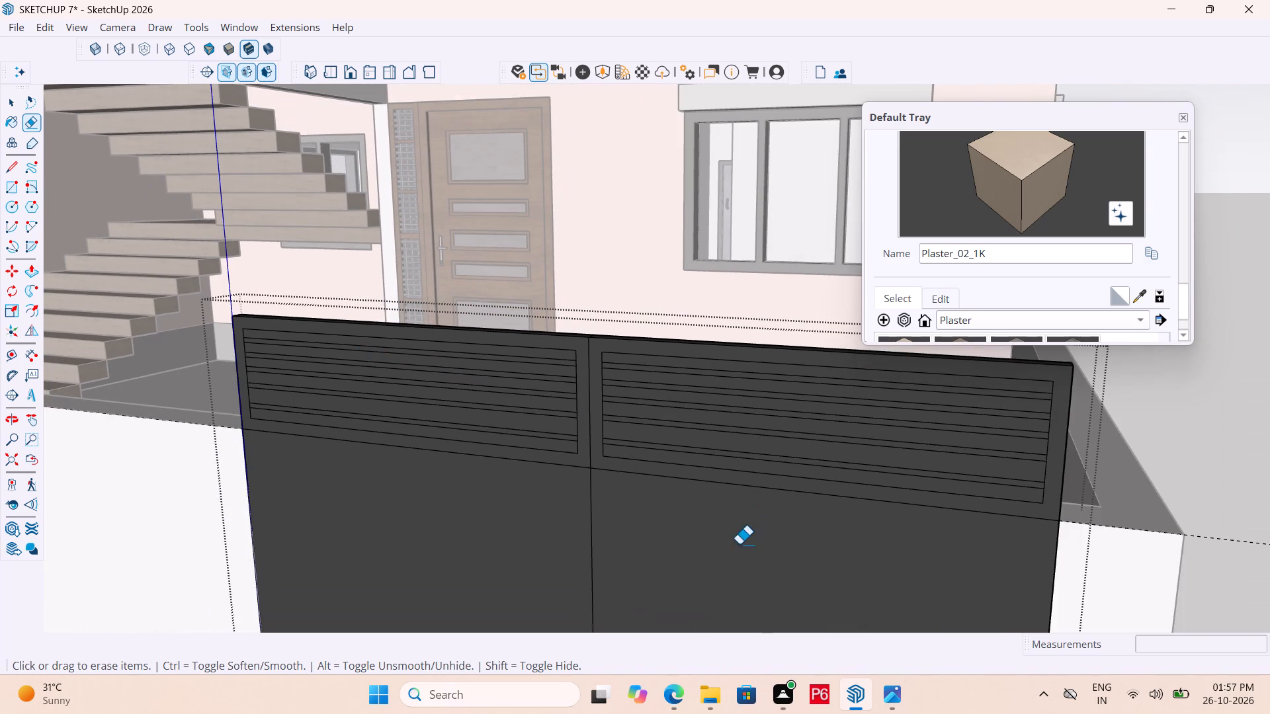
{"action": "scroll", "coordinate": [681, 542], "scroll_direction": "up", "scroll_amount": 4}
{"action": "key", "text": "space"}
Paint the lower faces of both gate leaves with Metal_06_1K from the Metal materials.
{"action": "scroll", "coordinate": [962, 307], "scroll_direction": "down", "scroll_amount": 1}
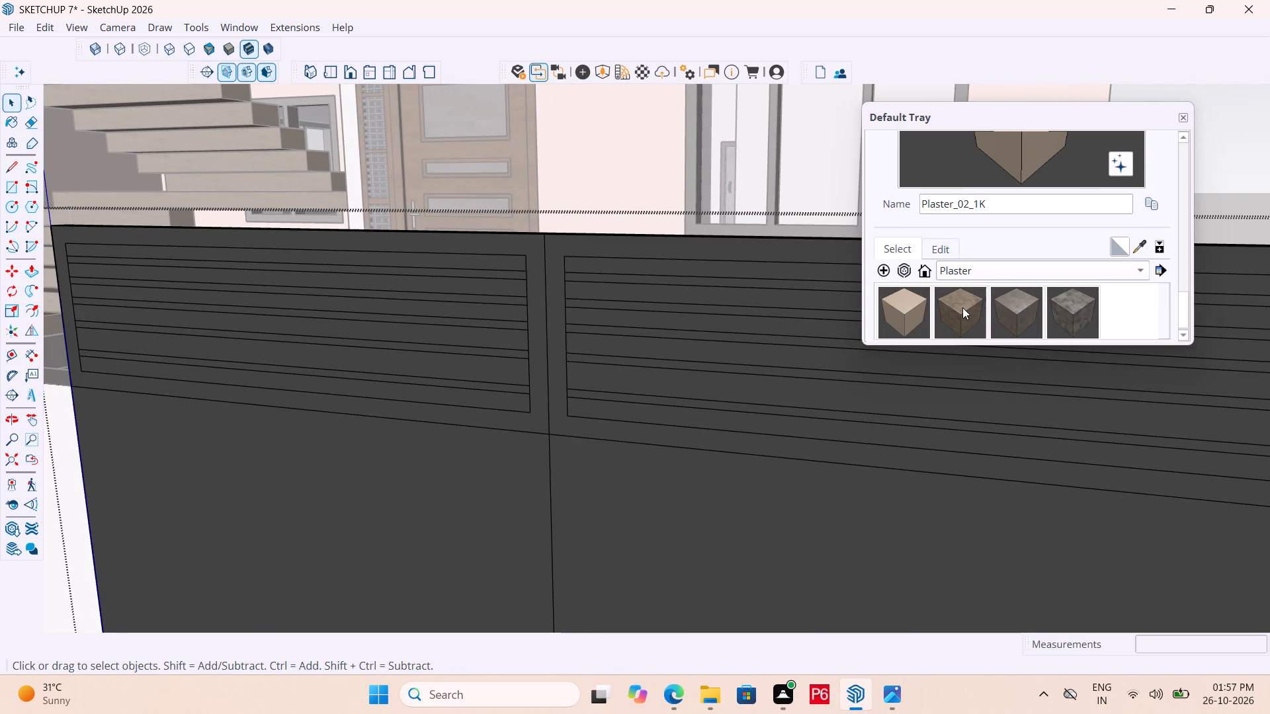
{"action": "left_click", "coordinate": [981, 269]}
{"action": "left_click", "coordinate": [972, 241]}
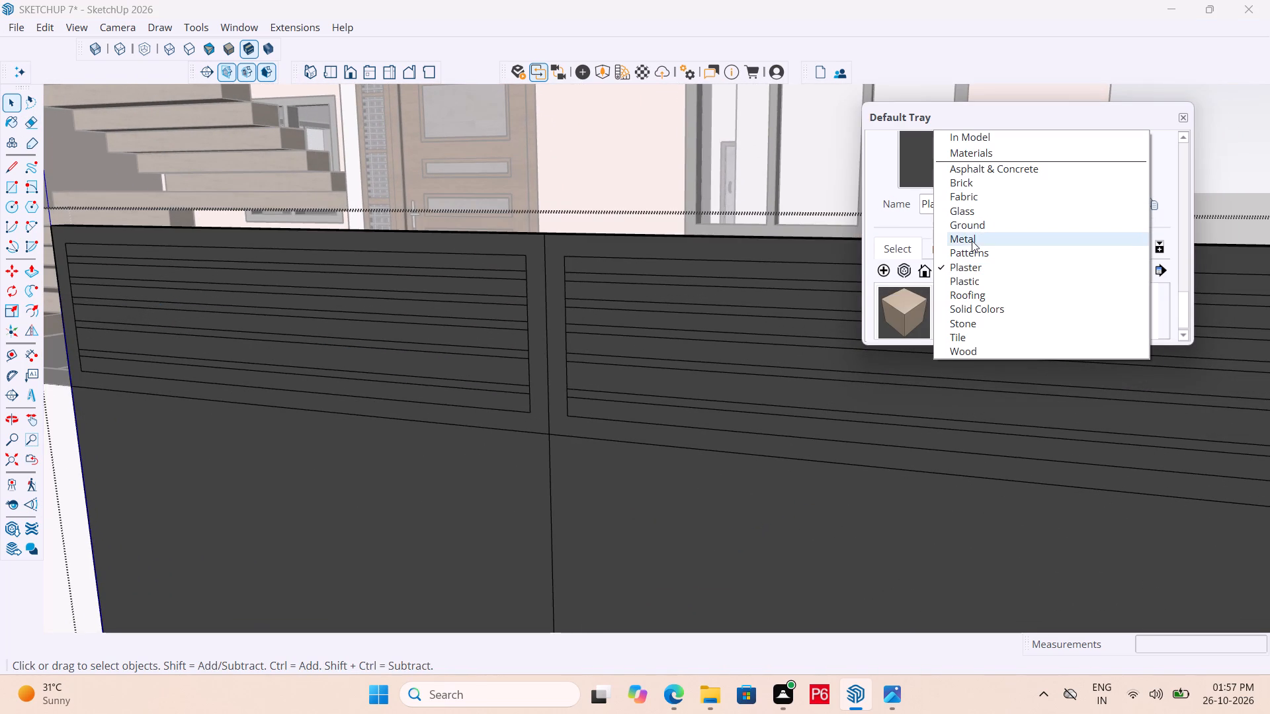
{"action": "left_click", "coordinate": [898, 317]}
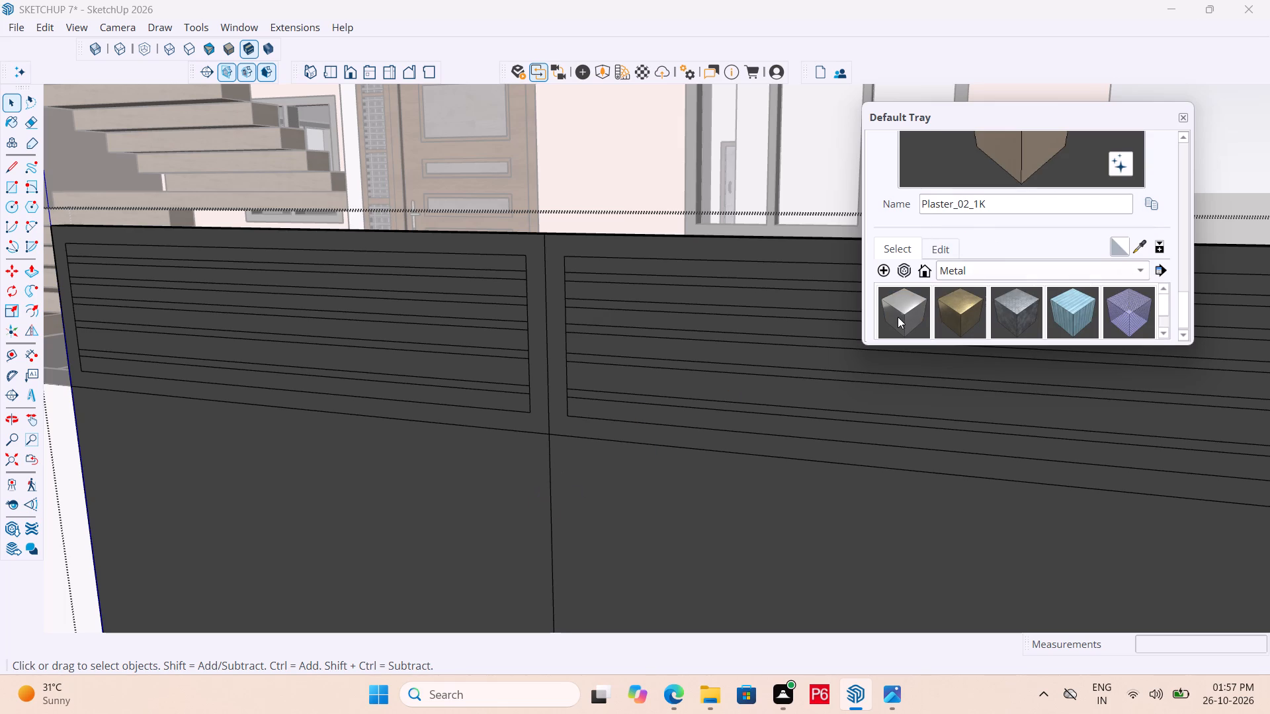
{"action": "left_click", "coordinate": [538, 475]}
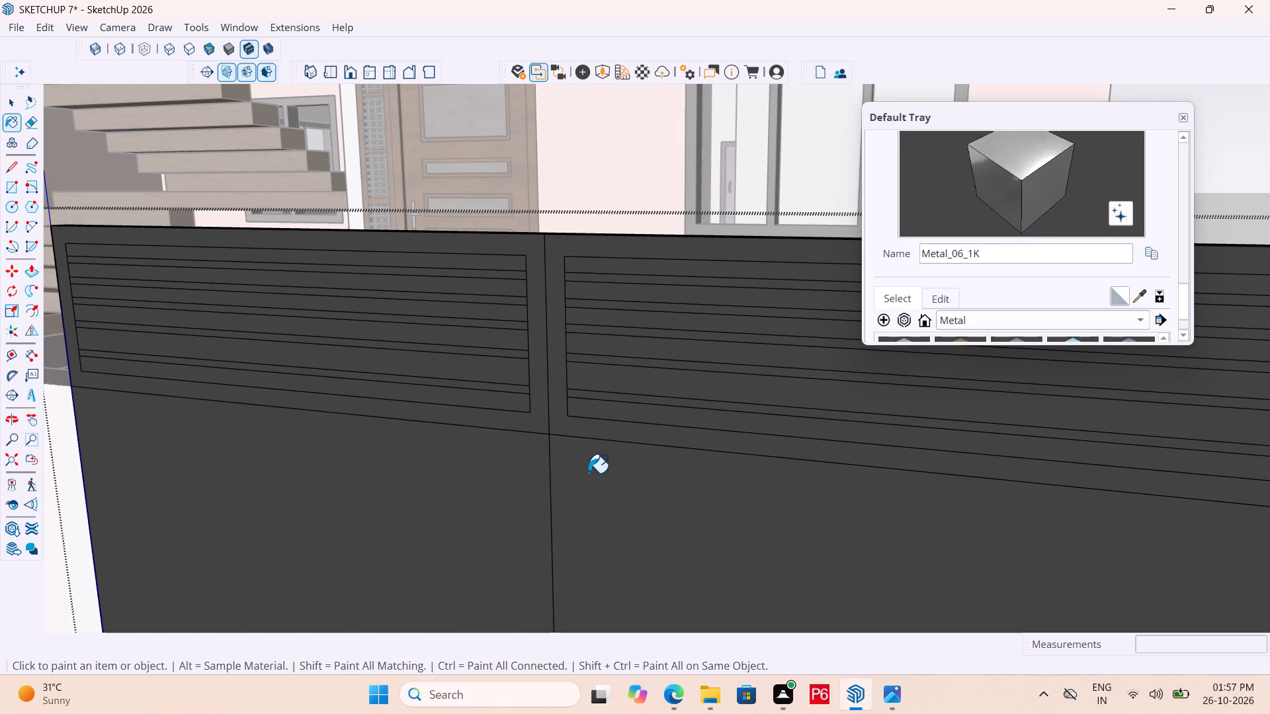
{"action": "left_click", "coordinate": [588, 473]}
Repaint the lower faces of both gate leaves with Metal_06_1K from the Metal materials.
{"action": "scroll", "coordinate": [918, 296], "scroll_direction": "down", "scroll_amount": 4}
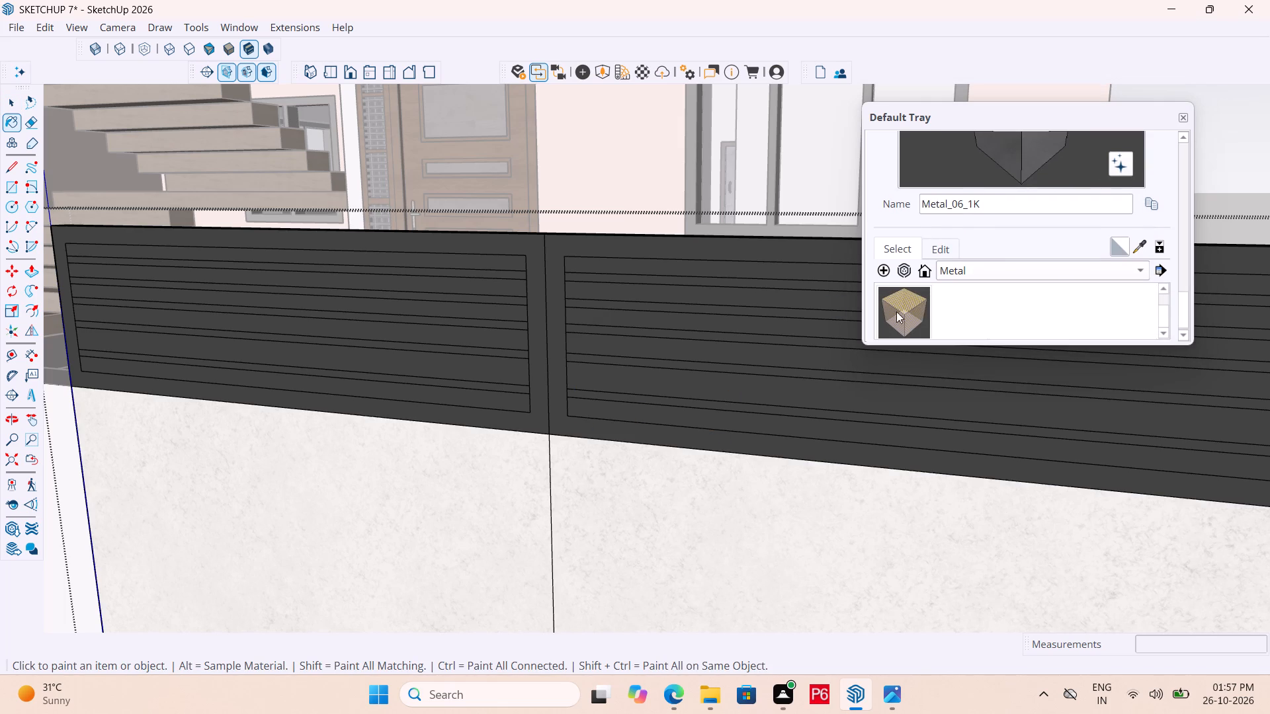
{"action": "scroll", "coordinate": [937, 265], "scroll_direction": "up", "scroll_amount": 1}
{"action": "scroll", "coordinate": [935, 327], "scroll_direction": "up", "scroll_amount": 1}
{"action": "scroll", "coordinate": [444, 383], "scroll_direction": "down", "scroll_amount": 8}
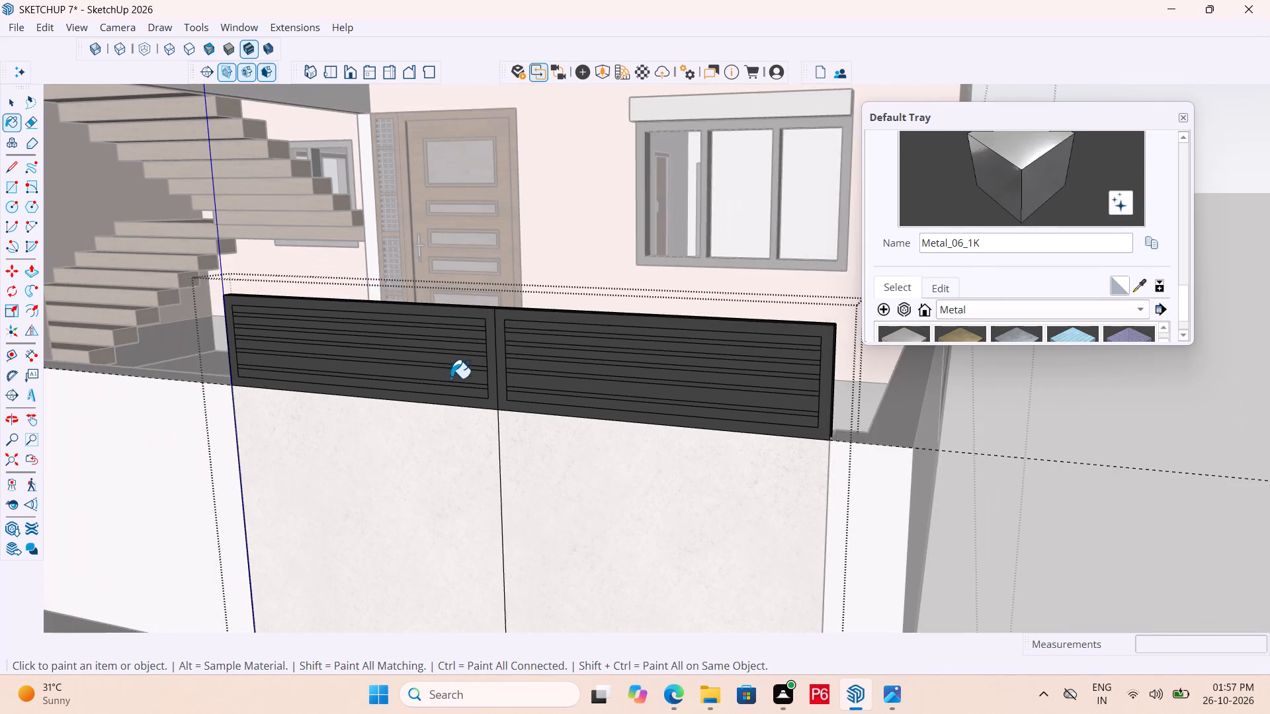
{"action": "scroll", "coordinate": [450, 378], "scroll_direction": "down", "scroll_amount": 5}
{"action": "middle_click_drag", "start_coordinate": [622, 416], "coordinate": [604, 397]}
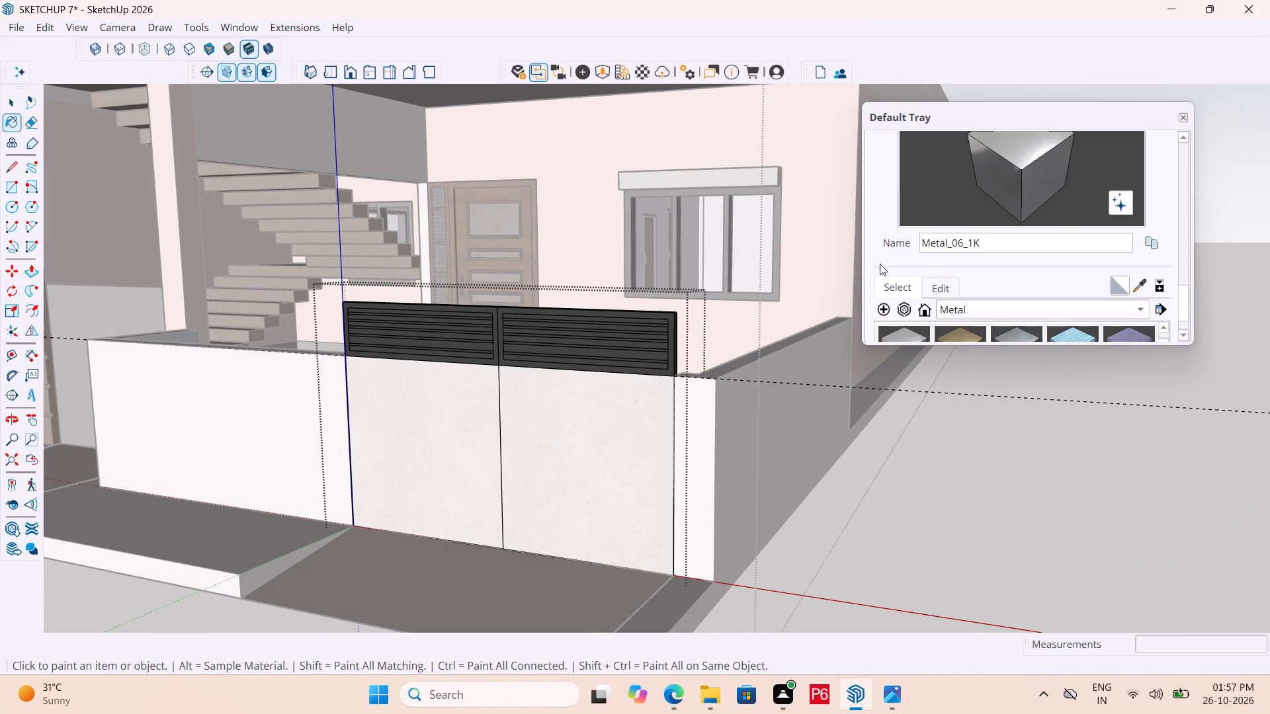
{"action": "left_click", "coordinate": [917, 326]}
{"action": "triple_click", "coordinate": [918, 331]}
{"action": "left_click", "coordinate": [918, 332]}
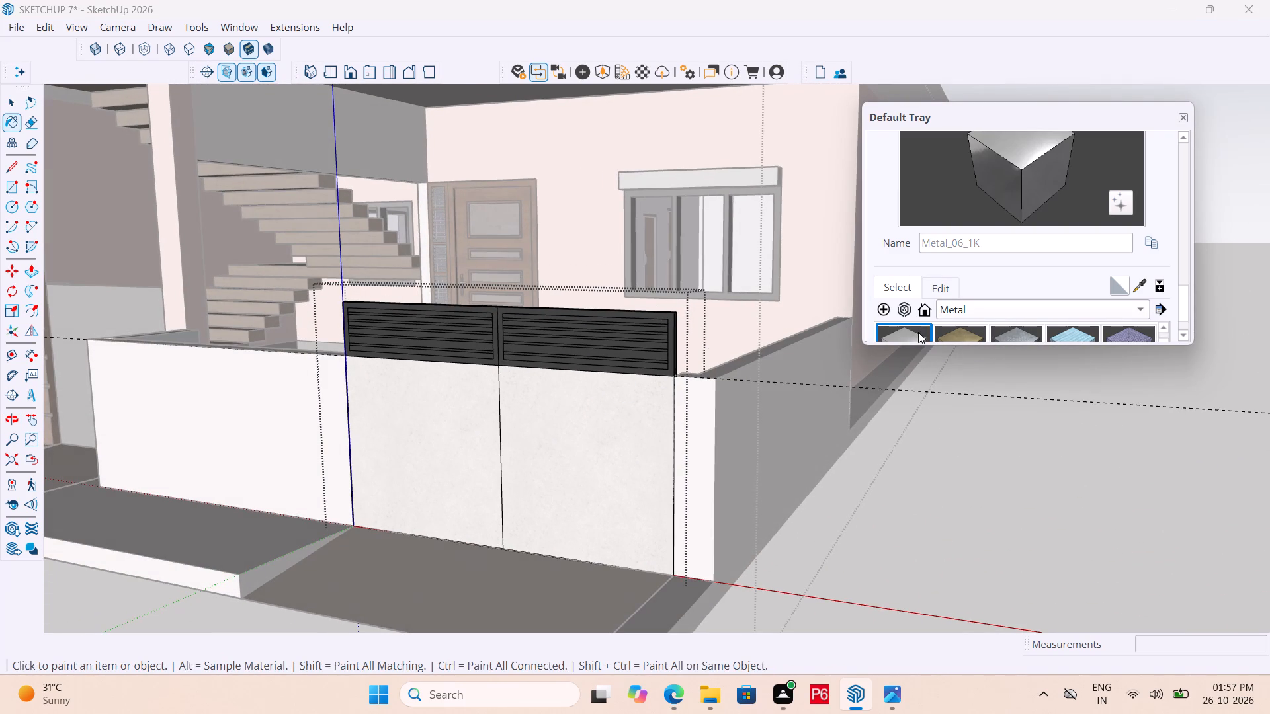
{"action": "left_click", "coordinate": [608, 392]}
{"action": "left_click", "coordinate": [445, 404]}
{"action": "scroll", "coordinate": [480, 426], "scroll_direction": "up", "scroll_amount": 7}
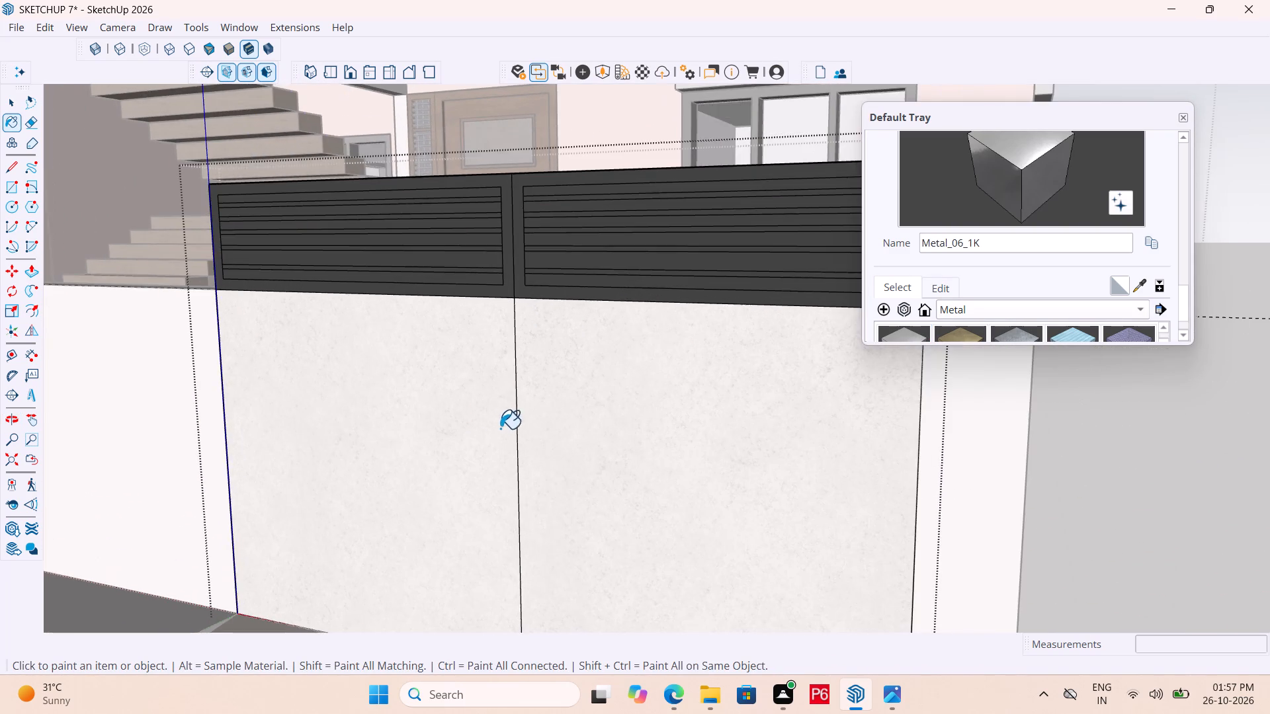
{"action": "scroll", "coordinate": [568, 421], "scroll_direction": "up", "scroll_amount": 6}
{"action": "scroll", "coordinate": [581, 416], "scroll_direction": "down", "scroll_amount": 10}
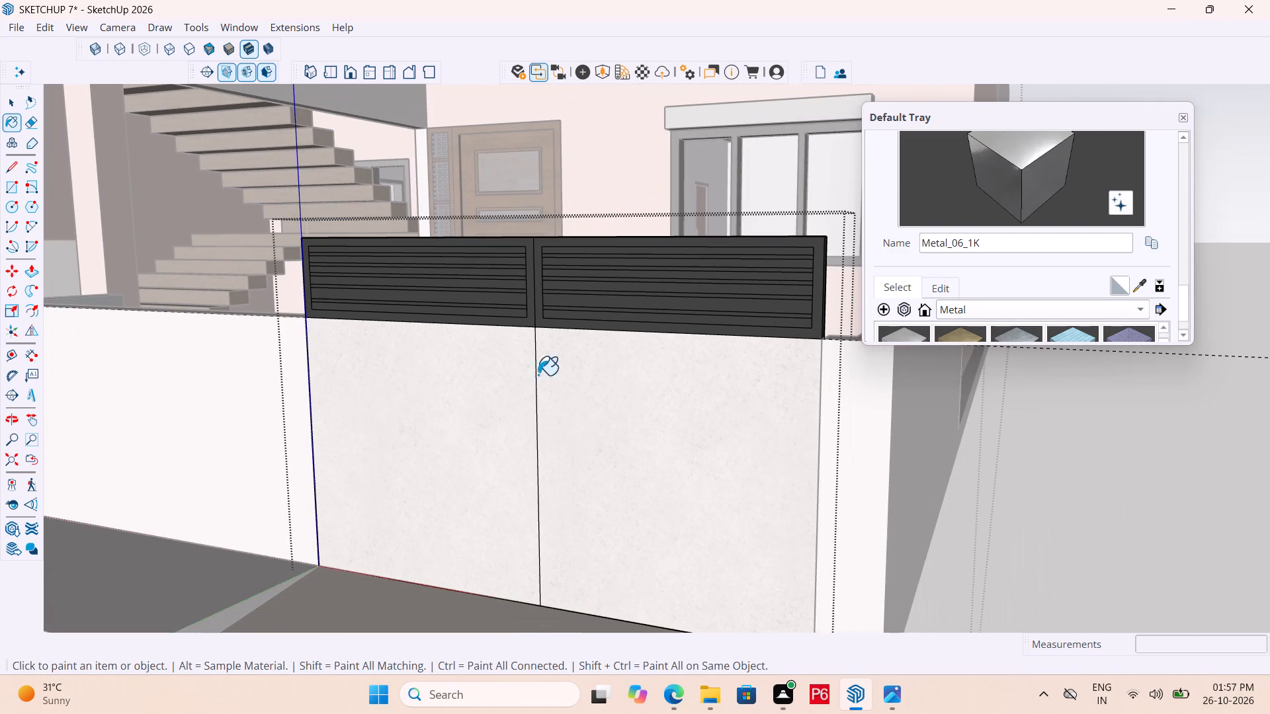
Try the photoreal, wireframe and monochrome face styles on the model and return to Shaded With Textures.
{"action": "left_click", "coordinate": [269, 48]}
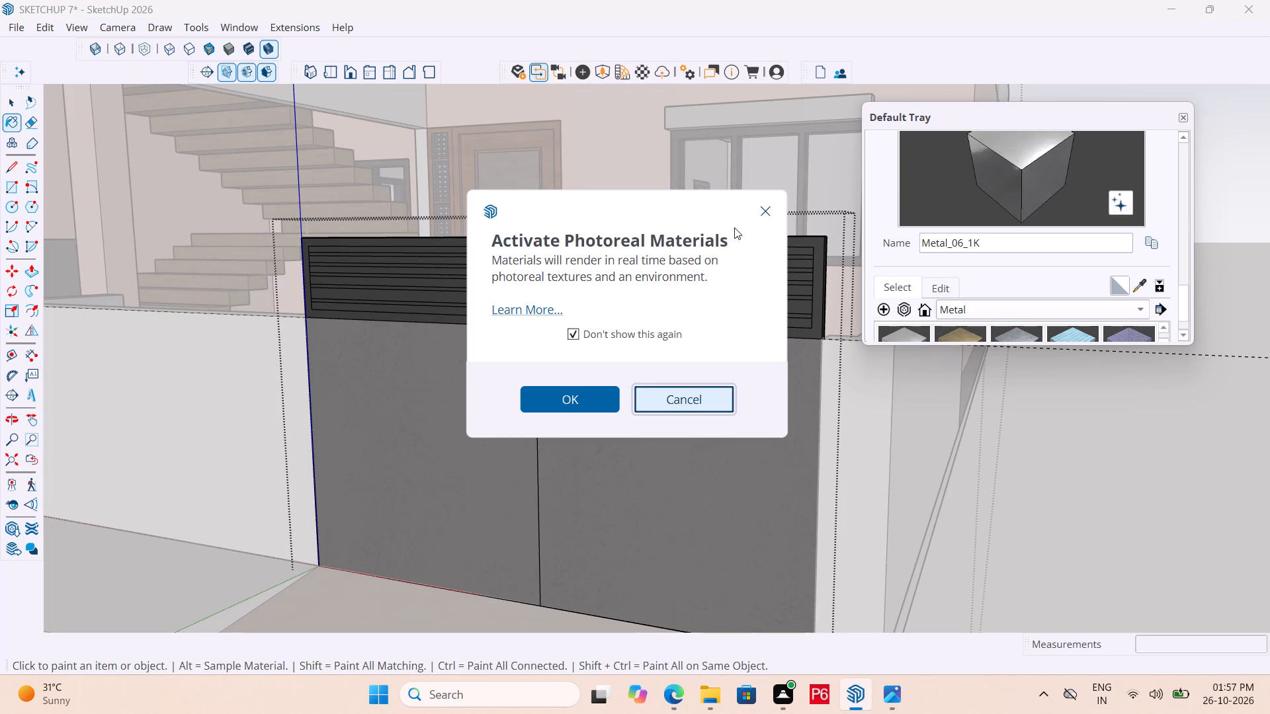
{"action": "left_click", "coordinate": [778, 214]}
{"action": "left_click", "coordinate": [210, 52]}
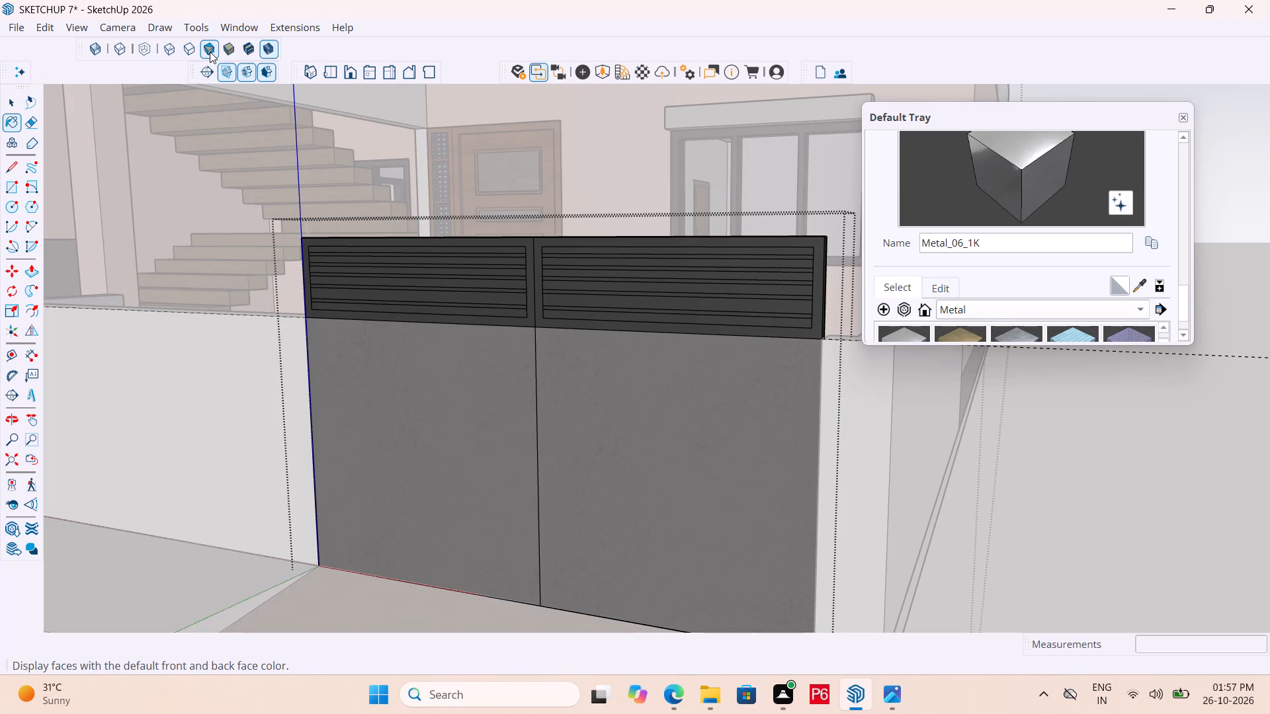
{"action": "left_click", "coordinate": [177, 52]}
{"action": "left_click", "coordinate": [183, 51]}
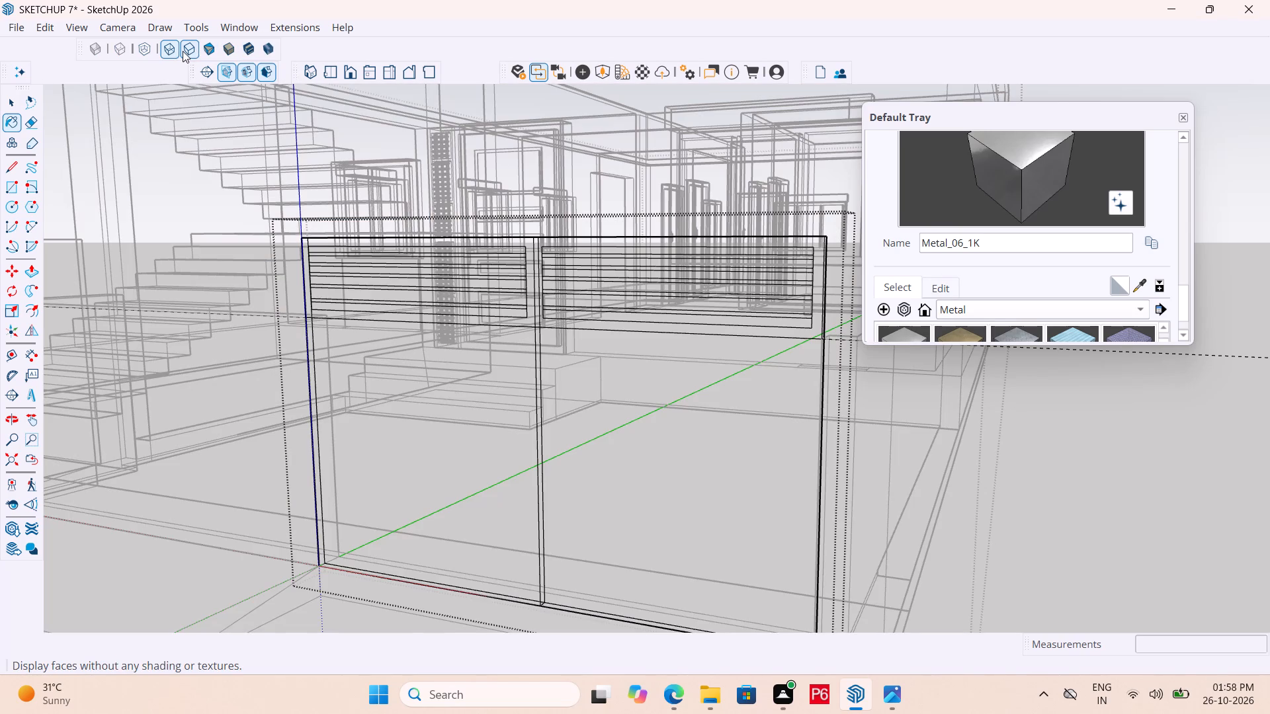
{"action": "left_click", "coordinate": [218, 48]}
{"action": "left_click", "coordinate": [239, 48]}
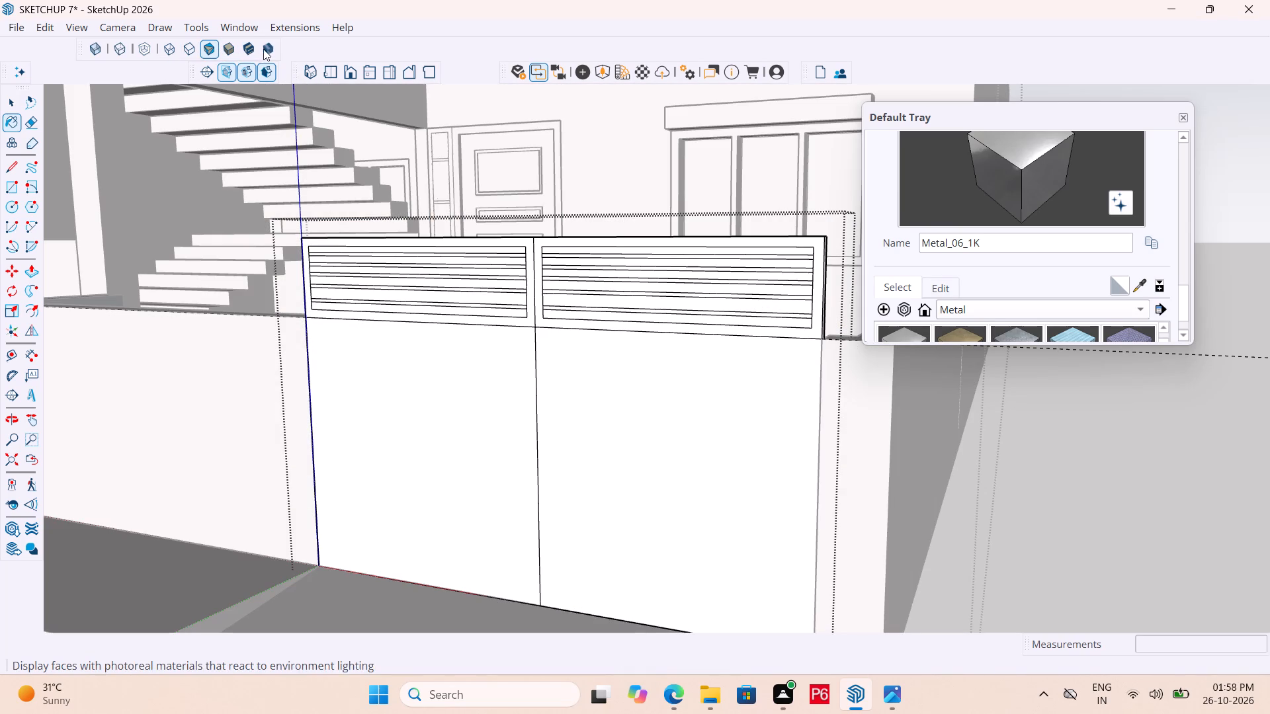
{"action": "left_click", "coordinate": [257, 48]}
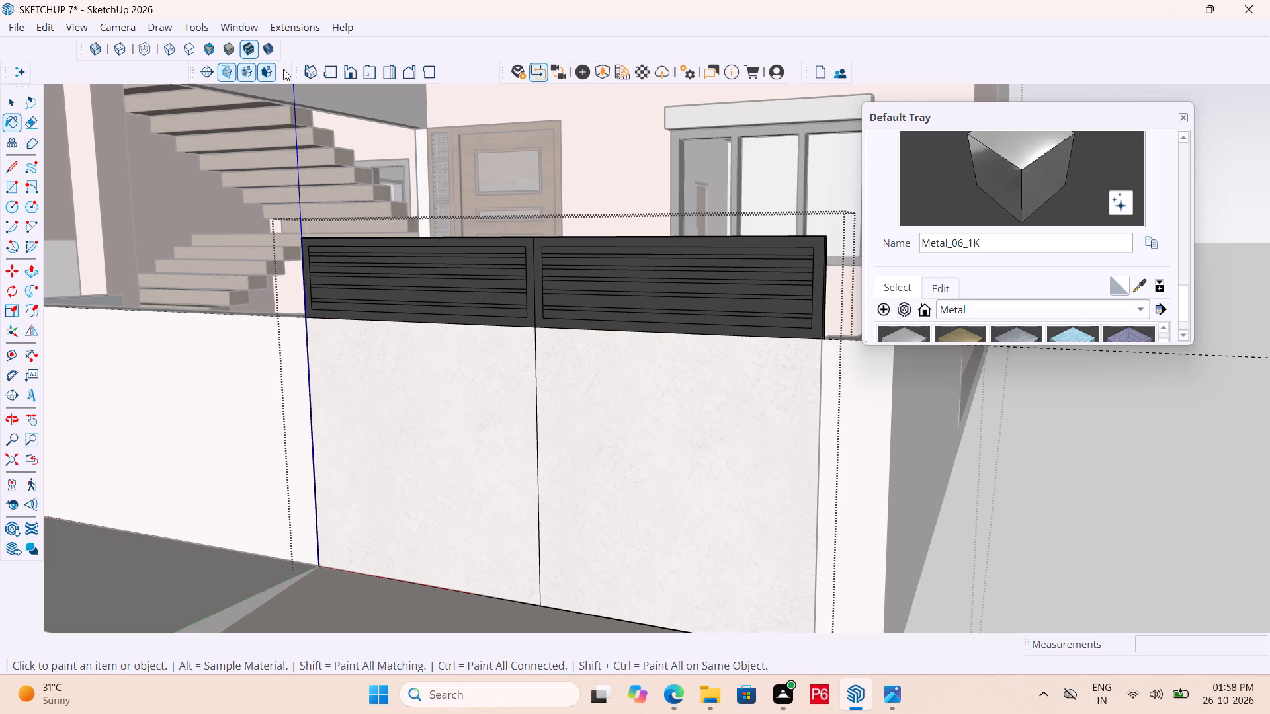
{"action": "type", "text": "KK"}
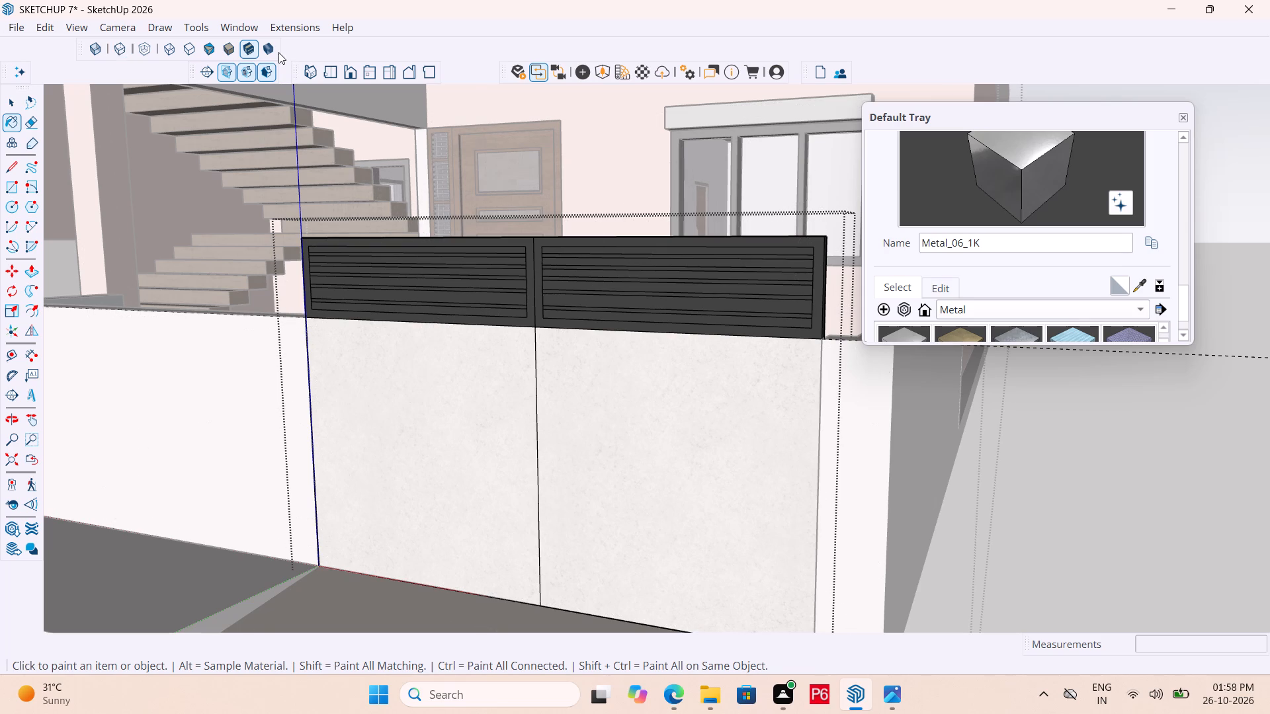
Compare the X-ray, back-edge and other face styles, leaving Shaded With Textures with ambient occlusion on and back edges off.
{"action": "left_click", "coordinate": [273, 49]}
{"action": "left_click", "coordinate": [253, 50]}
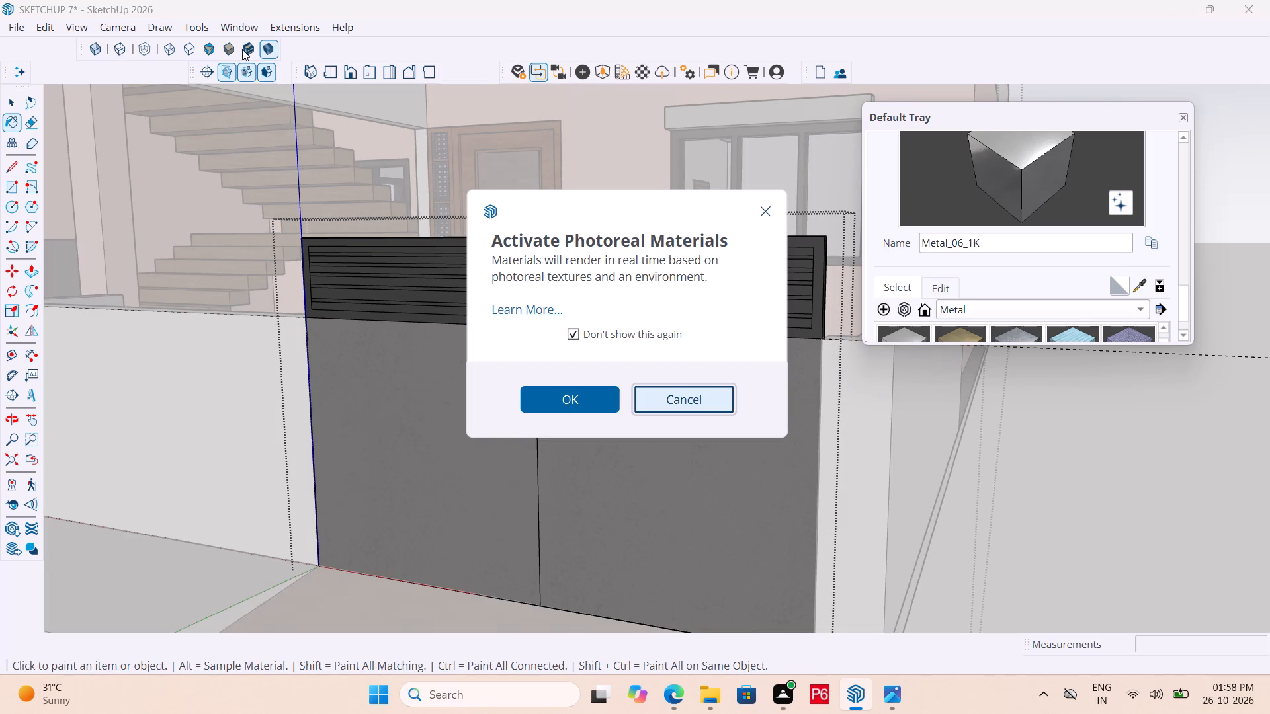
{"action": "left_click", "coordinate": [242, 49]}
{"action": "left_click", "coordinate": [257, 47]}
{"action": "left_click", "coordinate": [771, 222]}
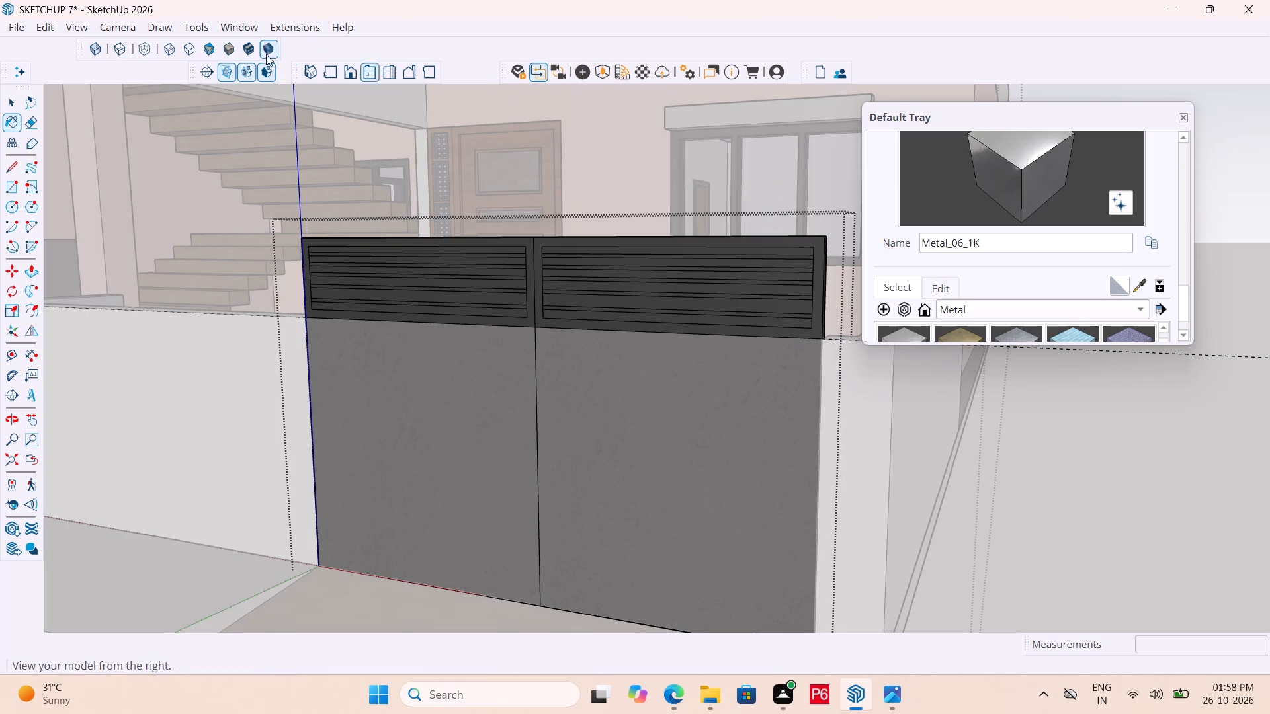
{"action": "left_click", "coordinate": [89, 50]}
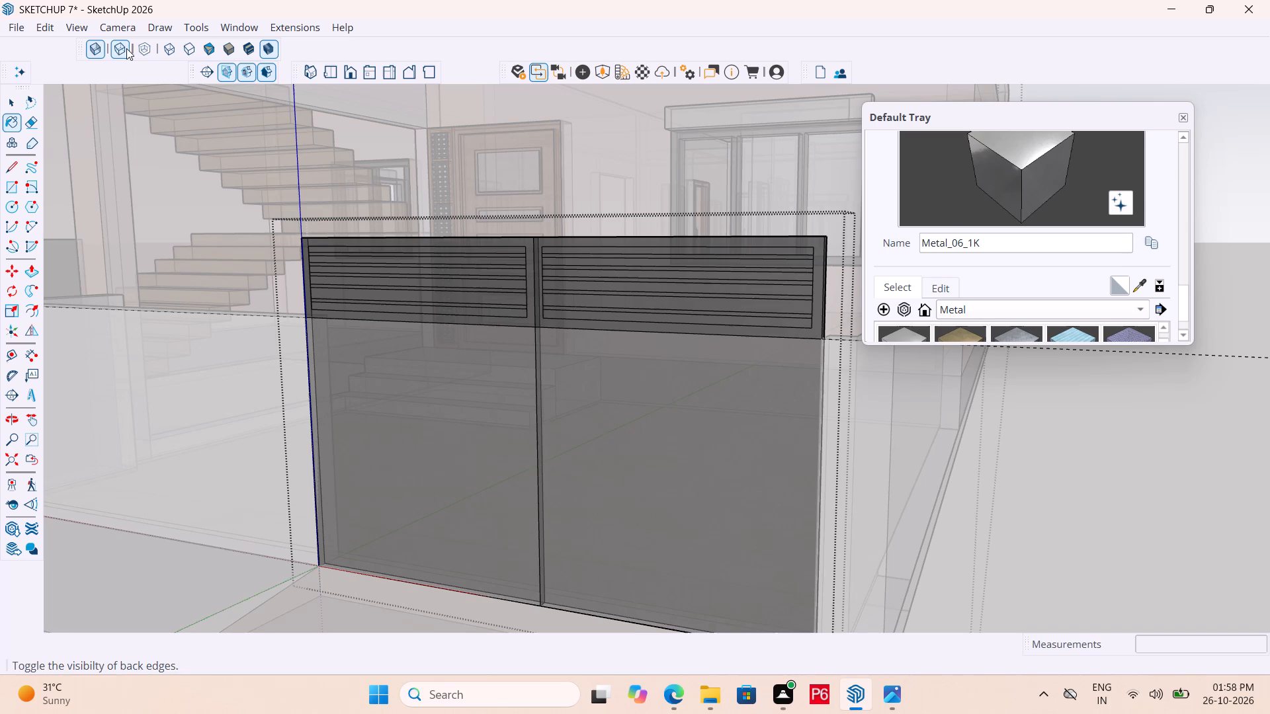
{"action": "left_click", "coordinate": [116, 53]}
{"action": "left_click", "coordinate": [142, 52]}
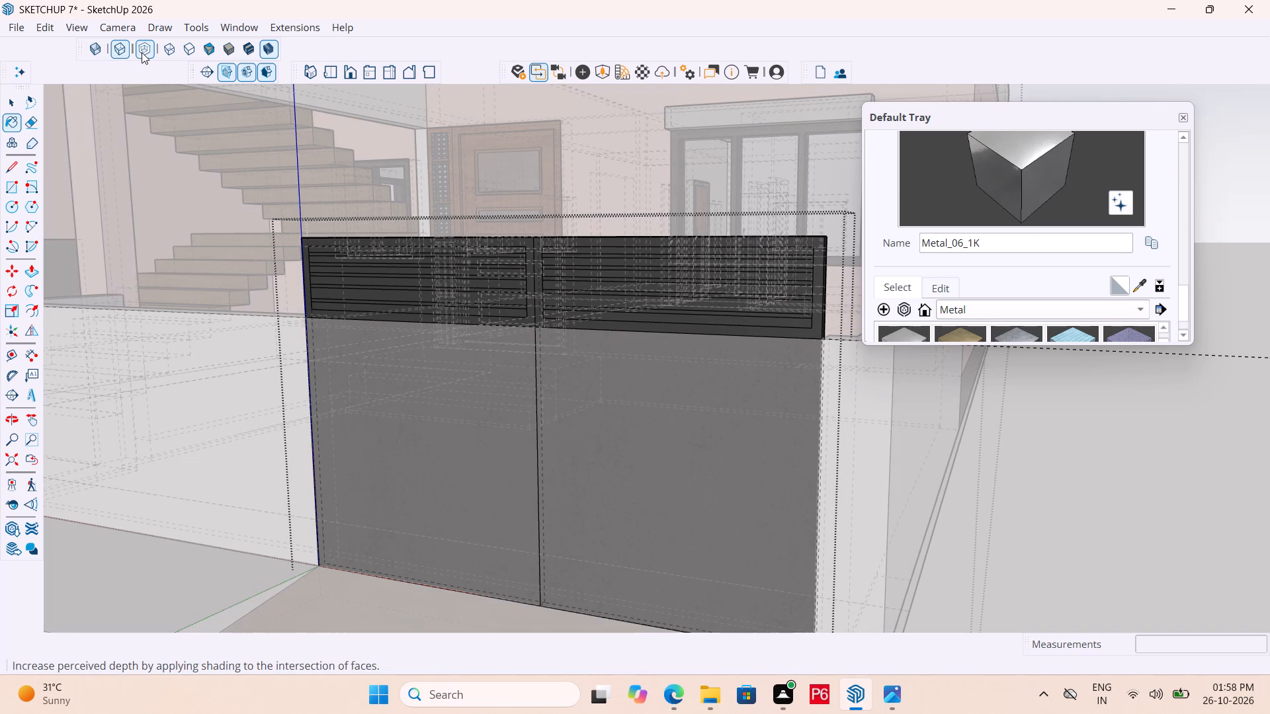
{"action": "left_click", "coordinate": [174, 50]}
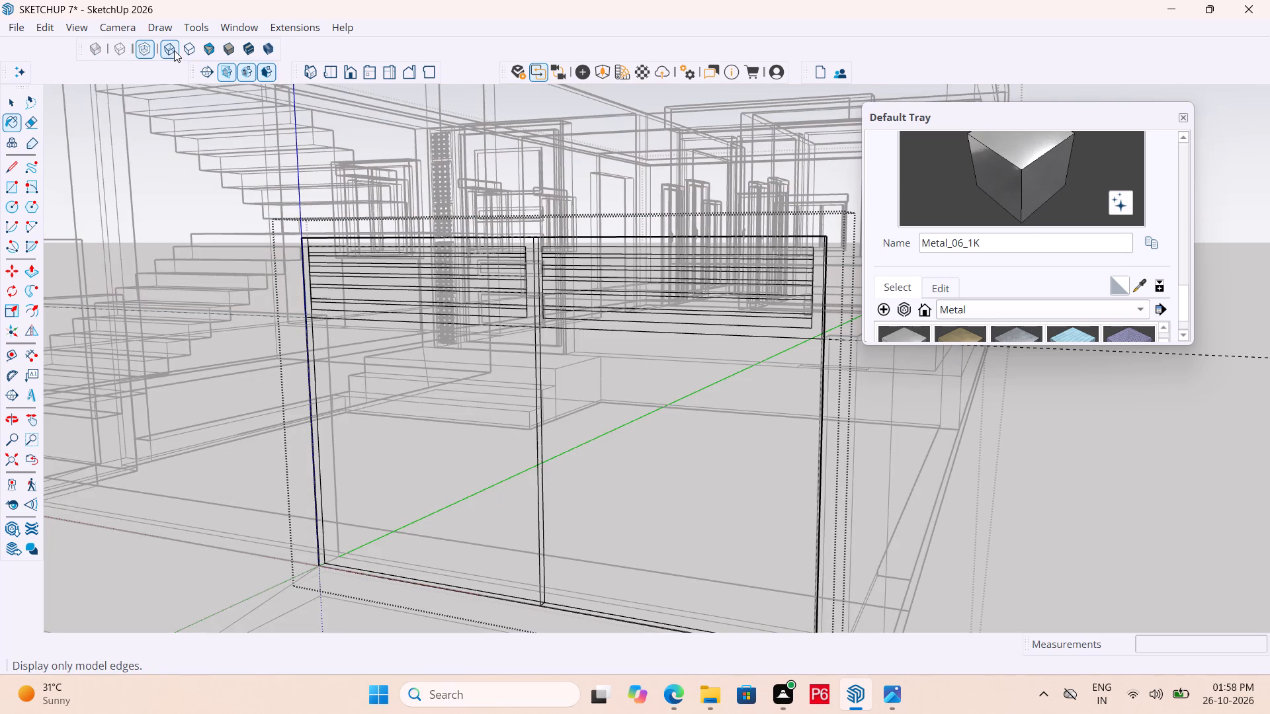
{"action": "left_click", "coordinate": [183, 50]}
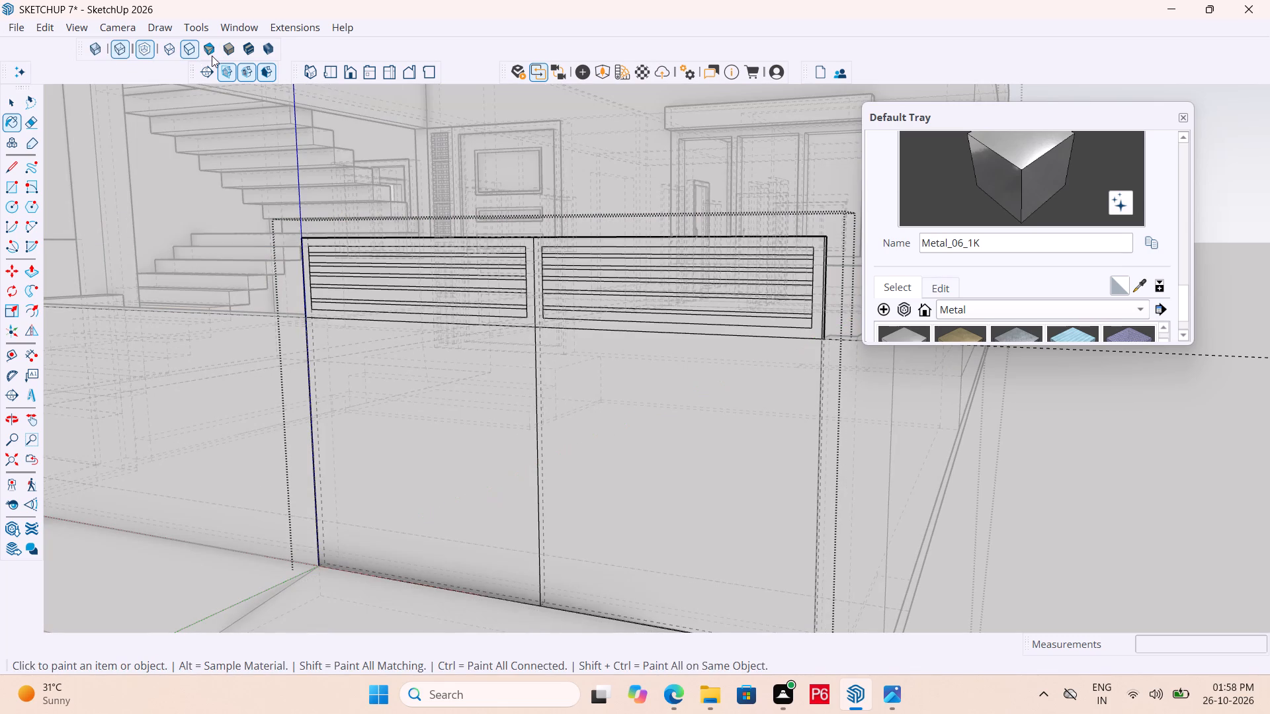
{"action": "left_click", "coordinate": [215, 56]}
{"action": "left_click", "coordinate": [228, 52]}
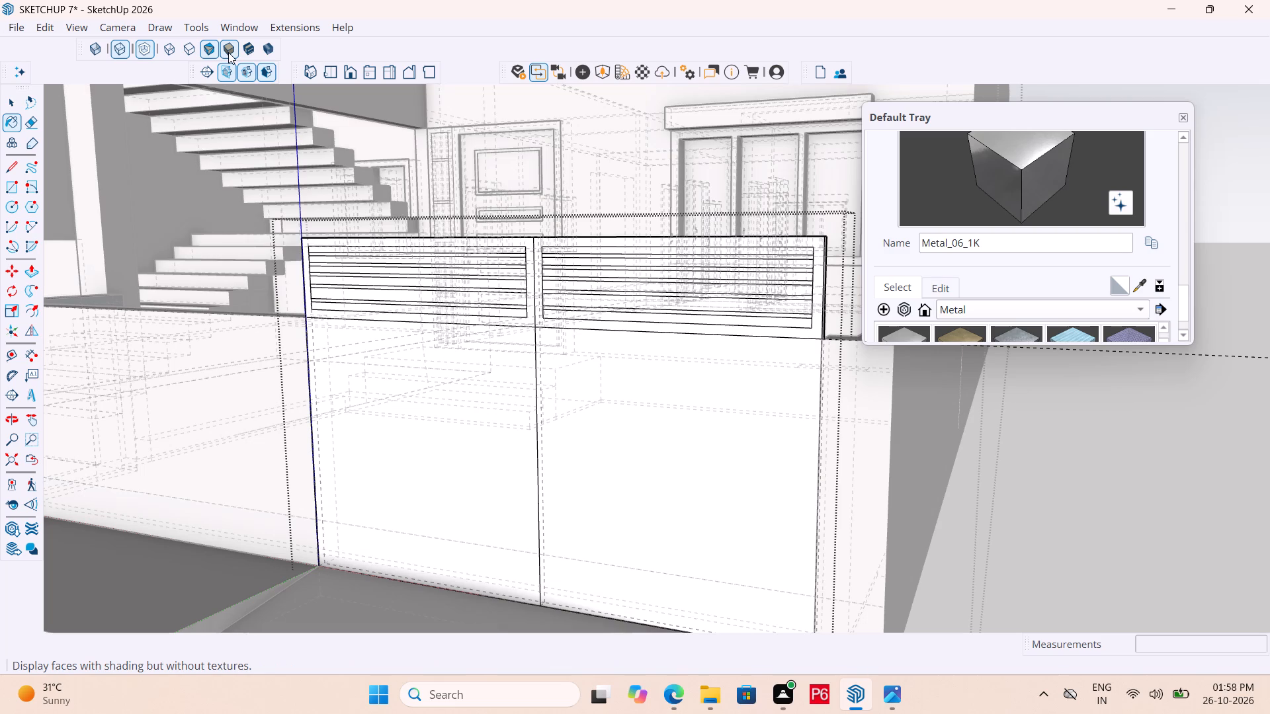
{"action": "left_click", "coordinate": [244, 48]}
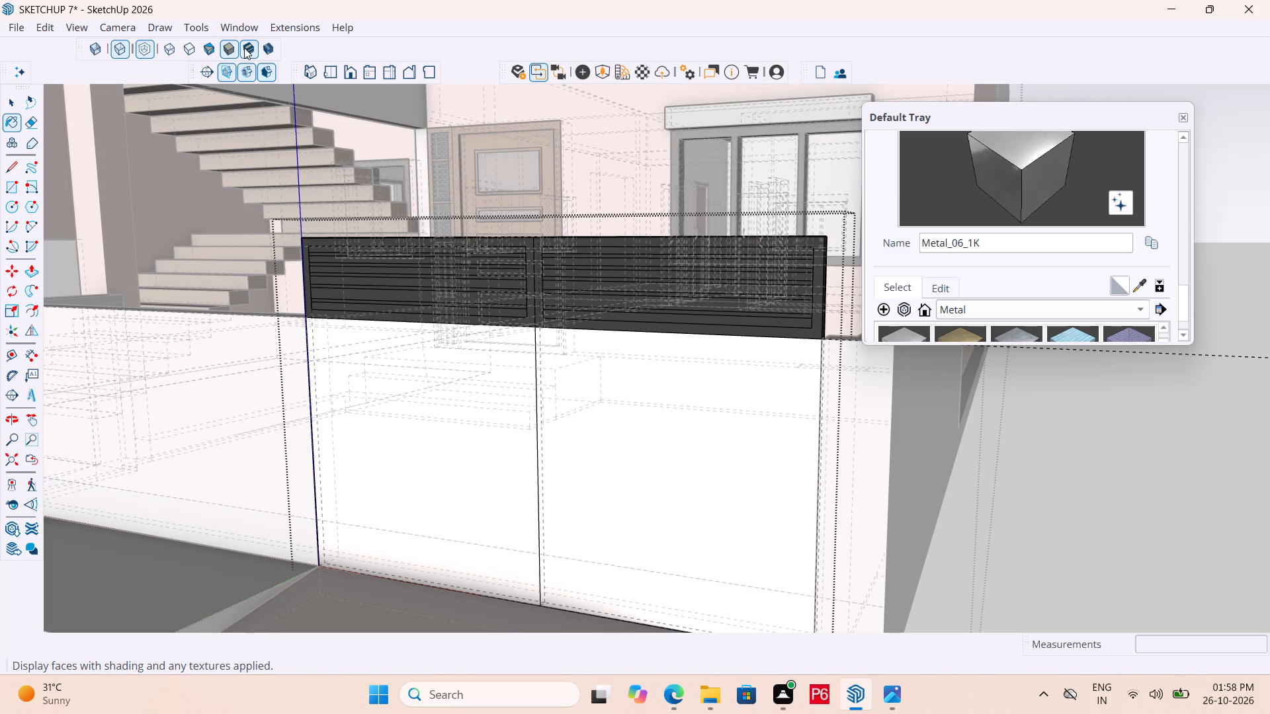
{"action": "key", "text": "k"}
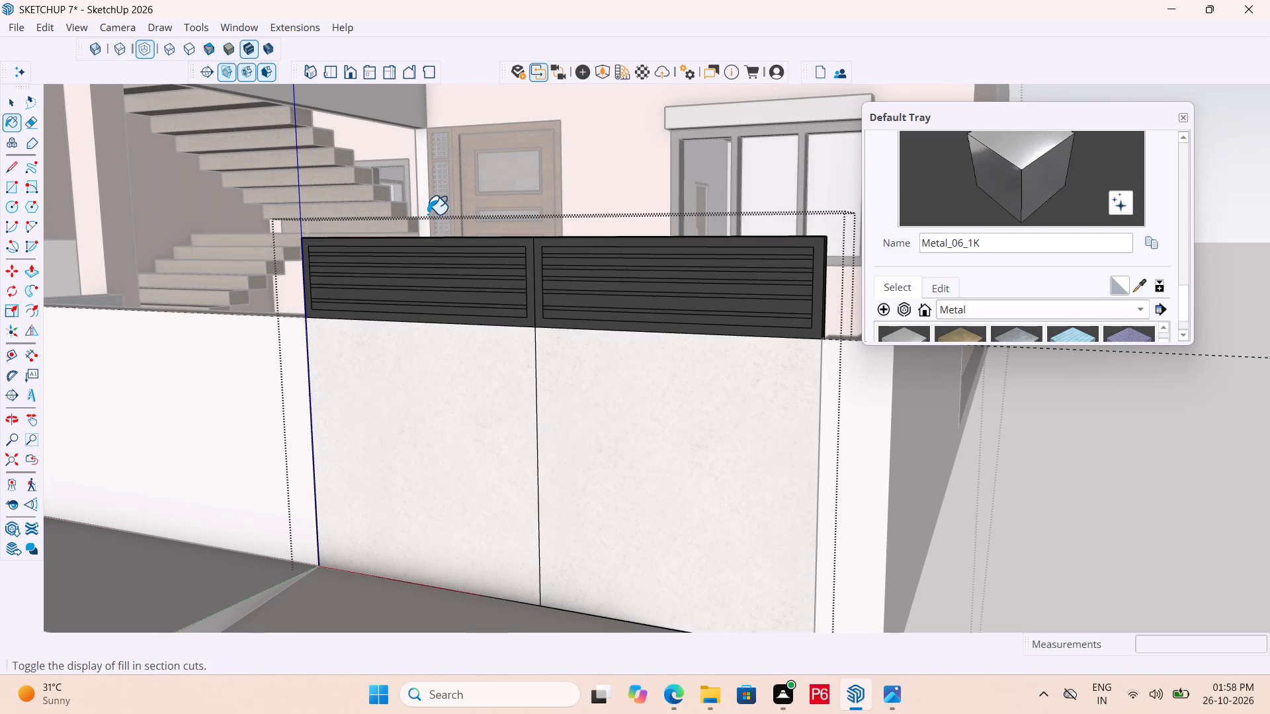
Select the lower faces of the gate leaves and paint both again with Metal_06_1K.
{"action": "scroll", "coordinate": [427, 214], "scroll_direction": "down", "scroll_amount": 6}
{"action": "middle_click_drag", "start_coordinate": [483, 278], "coordinate": [487, 346]}
{"action": "scroll", "coordinate": [487, 346], "scroll_direction": "up", "scroll_amount": 10}
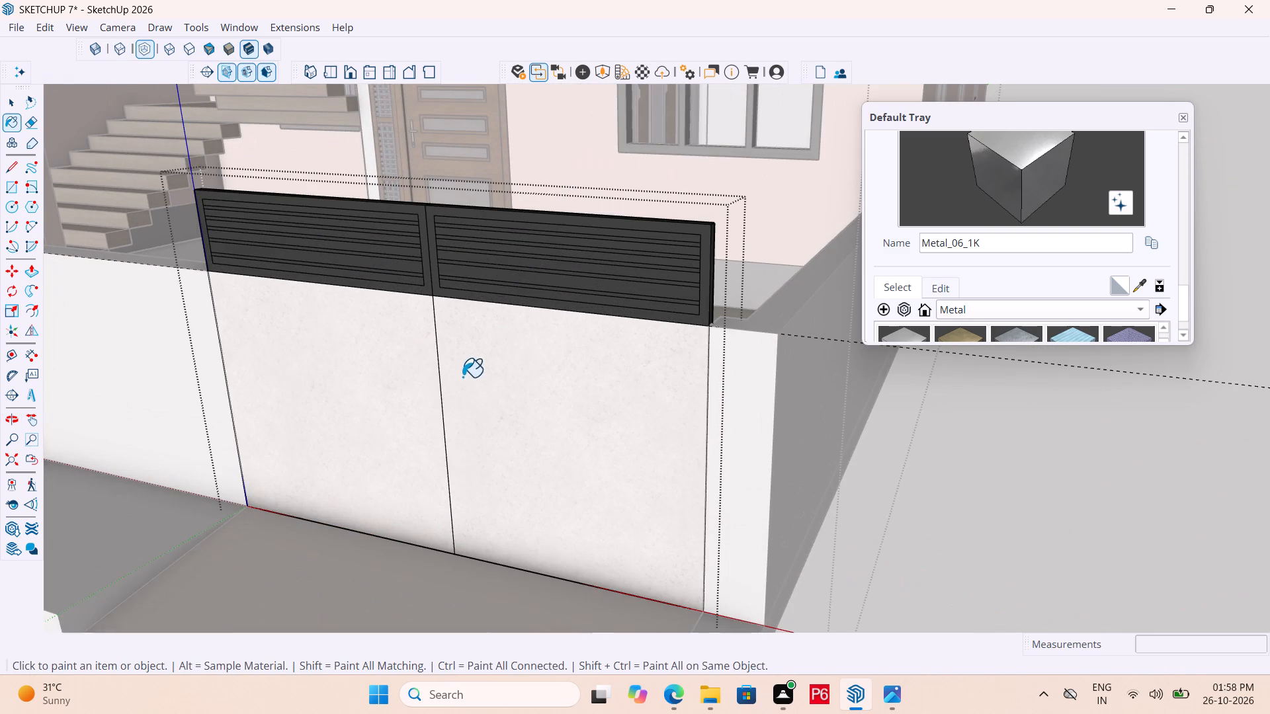
{"action": "double_click", "coordinate": [403, 352]}
{"action": "double_click", "coordinate": [507, 335]}
{"action": "key", "text": "space"}
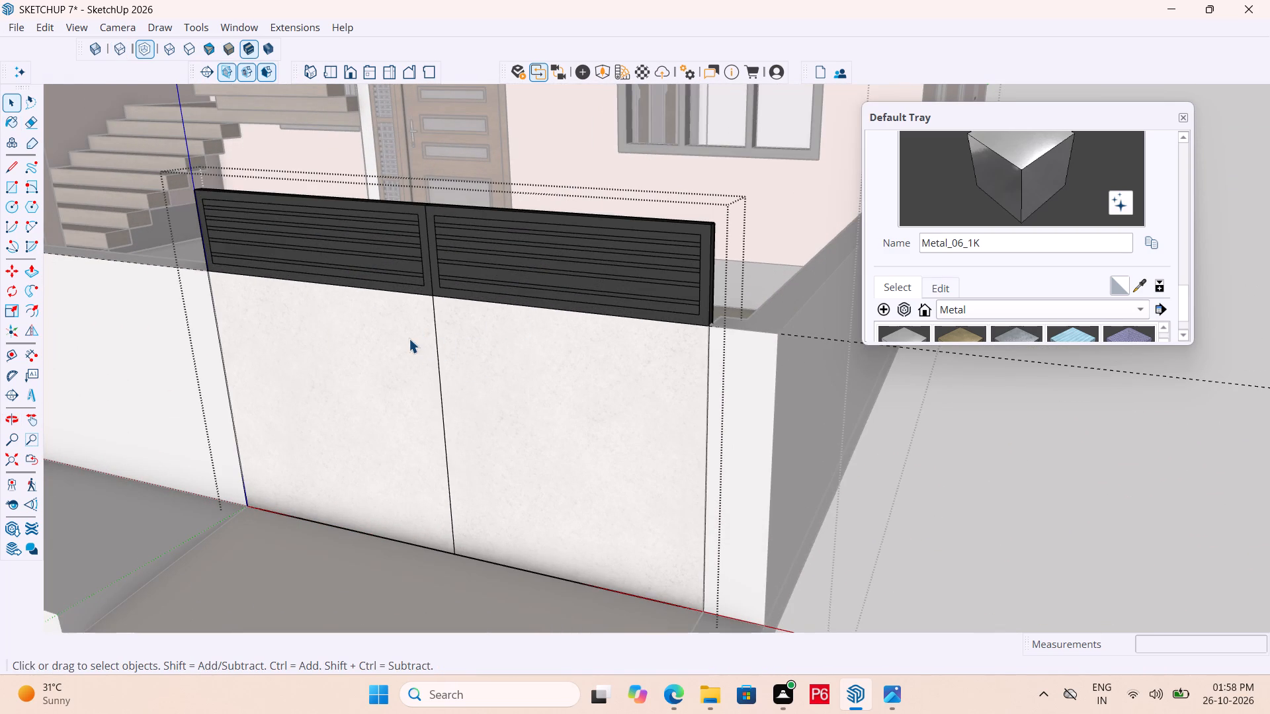
{"action": "double_click", "coordinate": [409, 338]}
{"action": "double_click", "coordinate": [505, 335]}
{"action": "scroll", "coordinate": [917, 272], "scroll_direction": "down", "scroll_amount": 2}
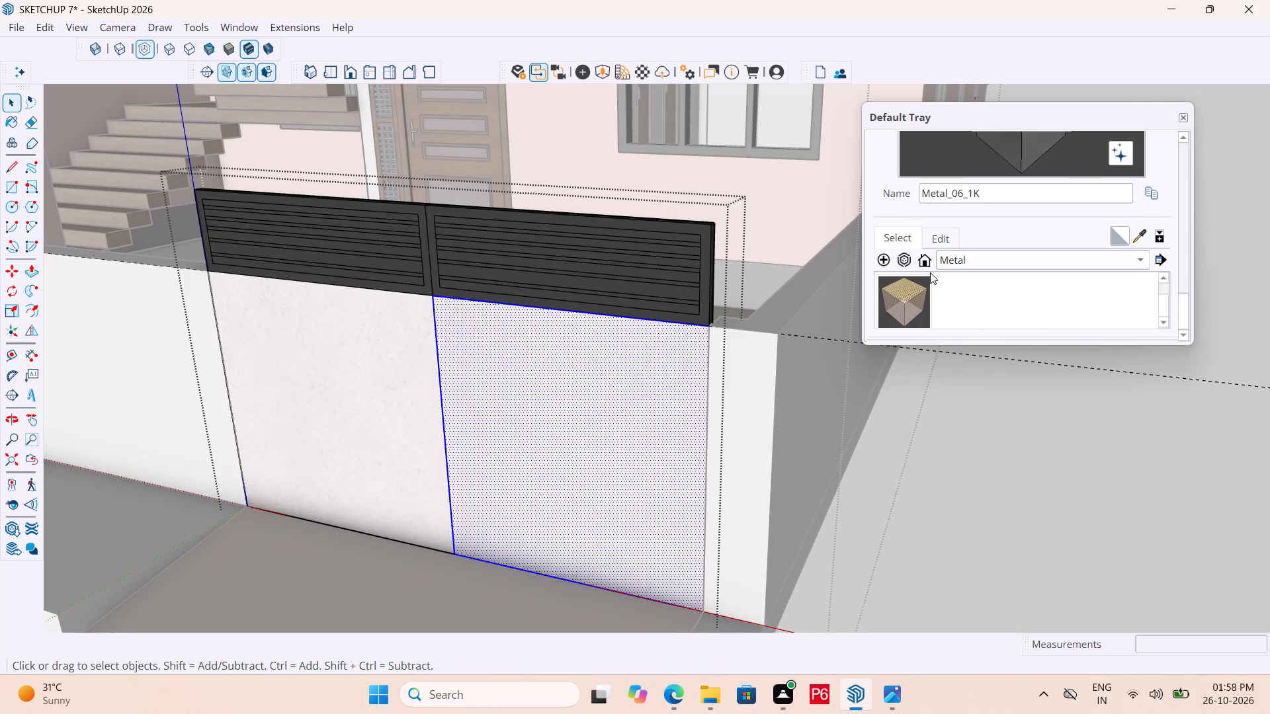
{"action": "scroll", "coordinate": [980, 294], "scroll_direction": "up", "scroll_amount": 2}
{"action": "triple_click", "coordinate": [915, 295]}
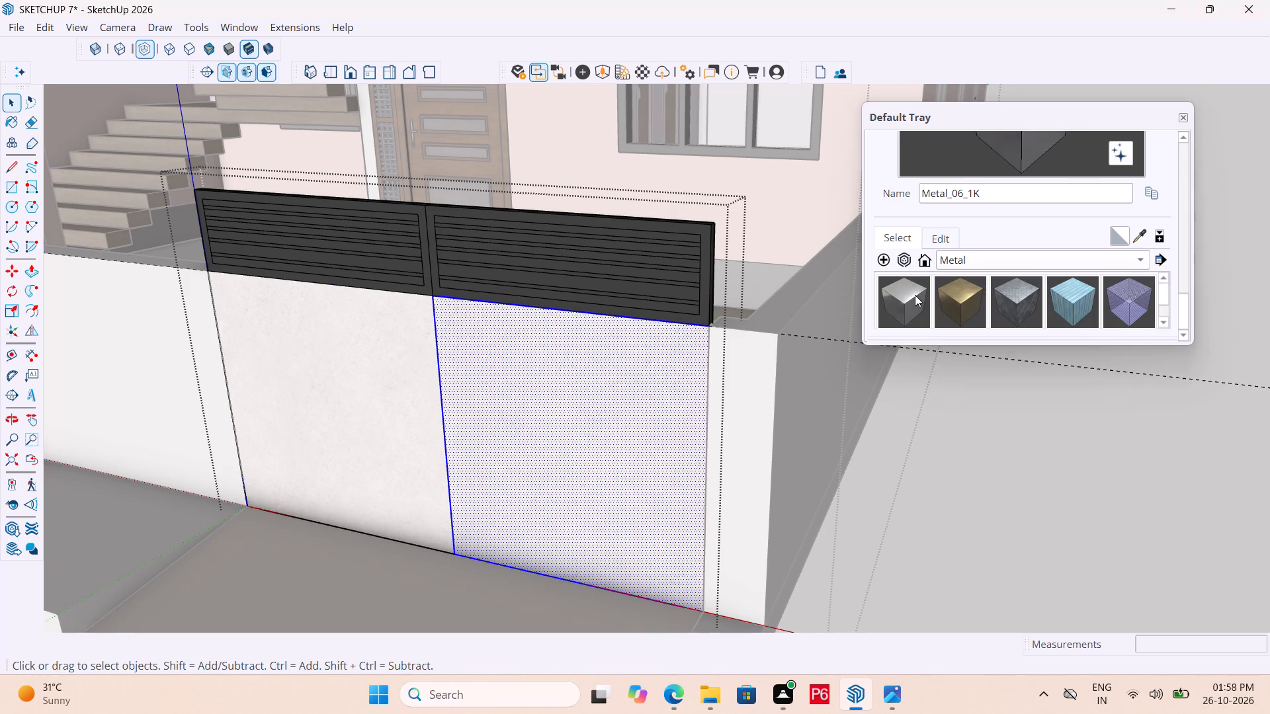
{"action": "left_click", "coordinate": [539, 344]}
{"action": "left_click", "coordinate": [365, 328]}
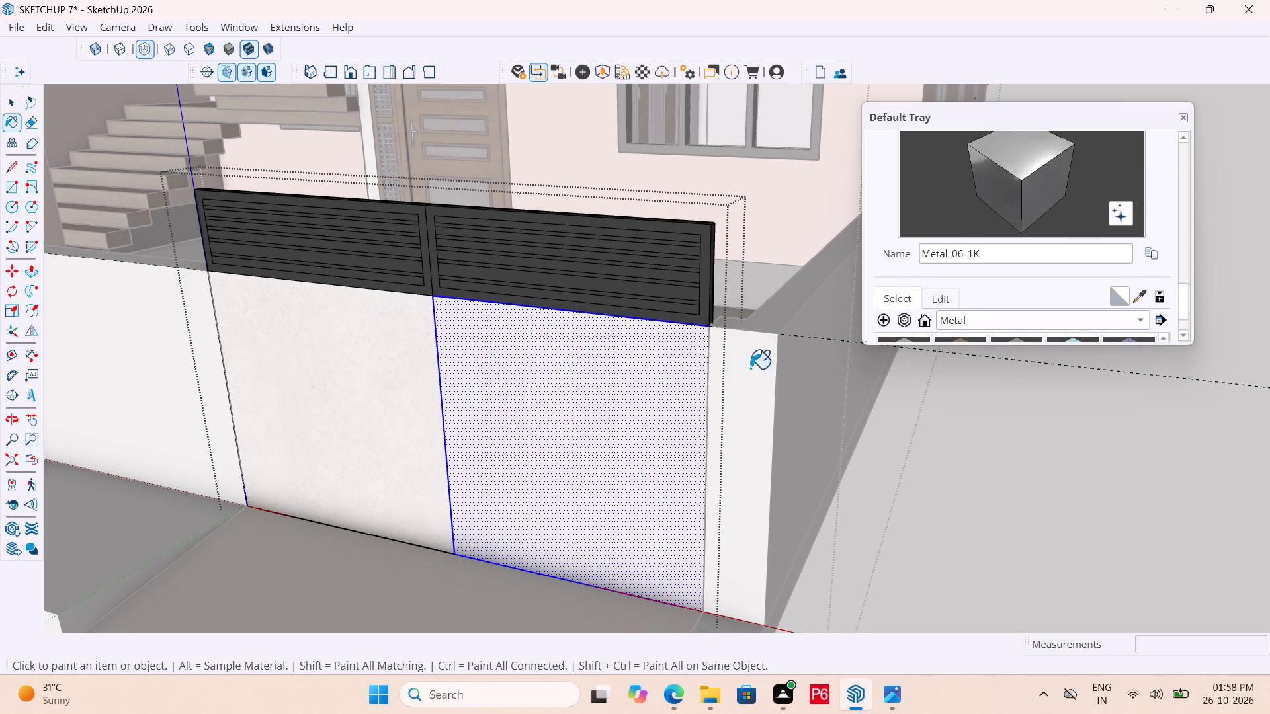
{"action": "left_click", "coordinate": [770, 380]}
Paint the frame around the right gate leaf's slatted upper panel with Metal_06_1K.
{"action": "left_click", "coordinate": [668, 225]}
{"action": "scroll", "coordinate": [690, 252], "scroll_direction": "up", "scroll_amount": 10}
{"action": "scroll", "coordinate": [704, 256], "scroll_direction": "down", "scroll_amount": 5}
{"action": "middle_click_drag", "start_coordinate": [694, 260], "coordinate": [704, 261]}
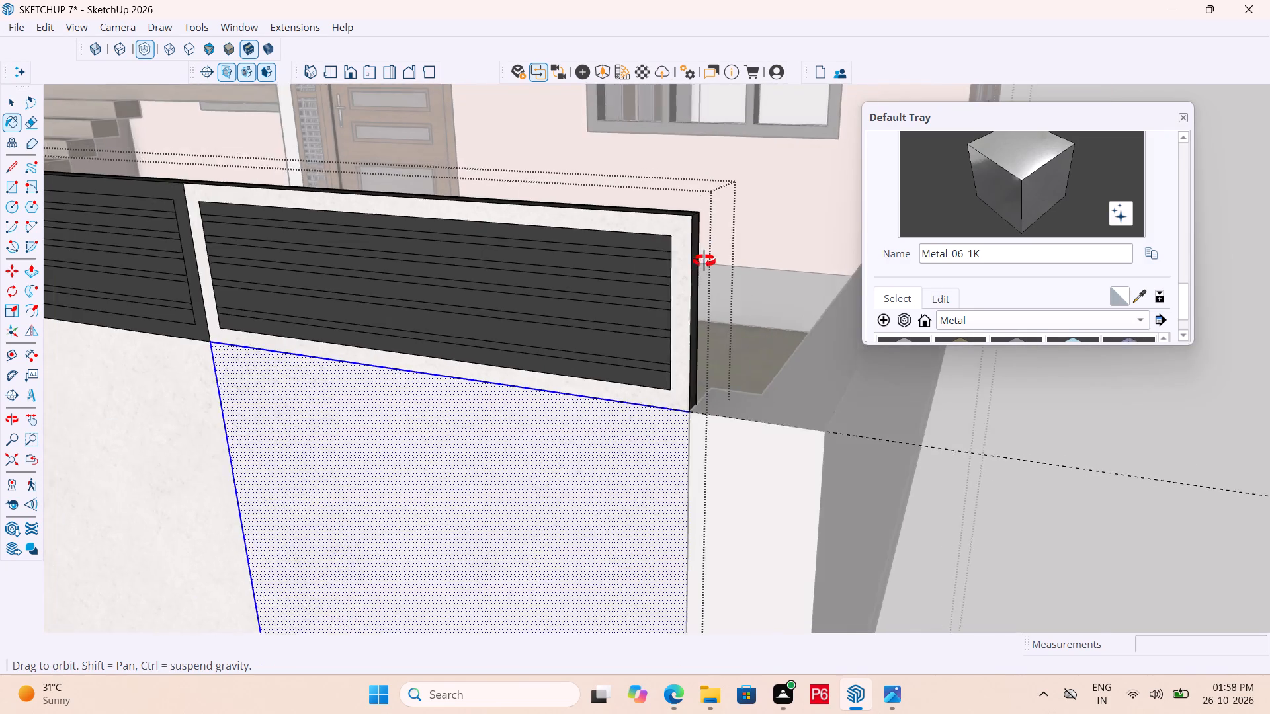
{"action": "middle_click_drag", "start_coordinate": [704, 261], "coordinate": [685, 247]}
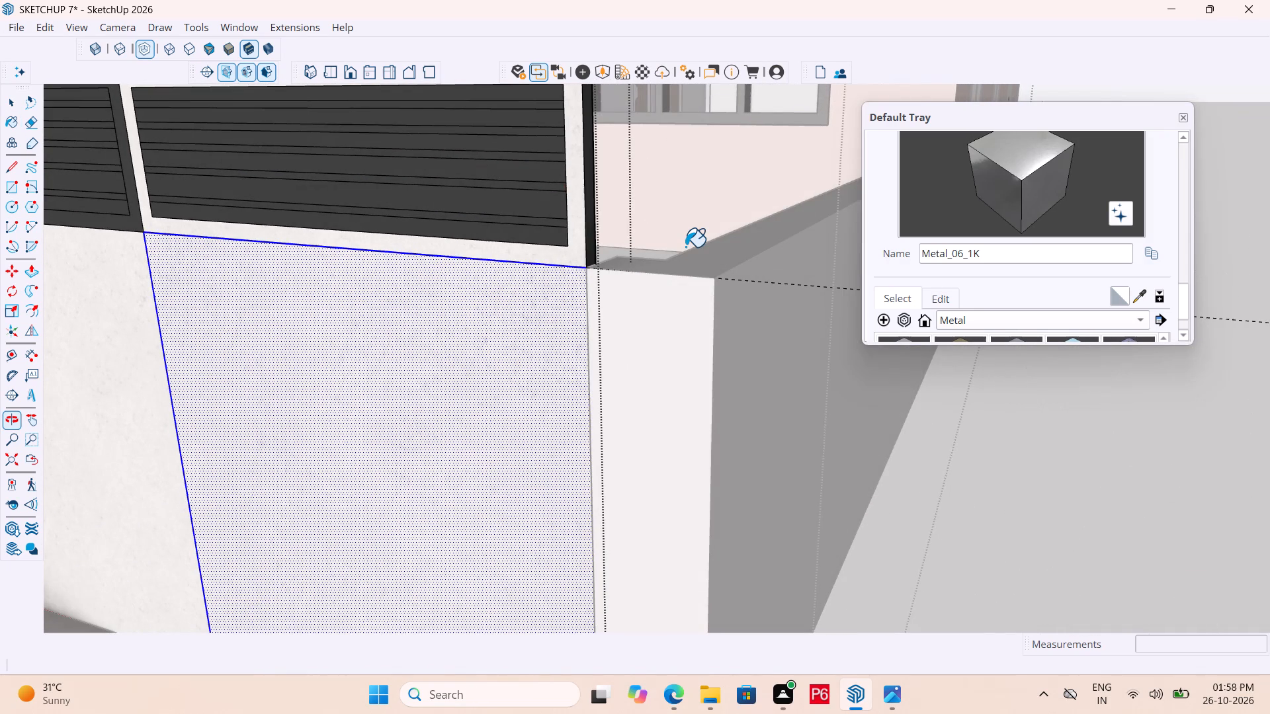
Save the model.
{"action": "key", "text": "ctrl+s"}
{"action": "key", "text": "ctrl+s"}
{"action": "key", "text": "ctrl+s"}
Paint the five narrow slat strips in the right leaf's upper panel with Metal_10_1K from the Metal materials.
{"action": "scroll", "coordinate": [1021, 228], "scroll_direction": "down", "scroll_amount": 2}
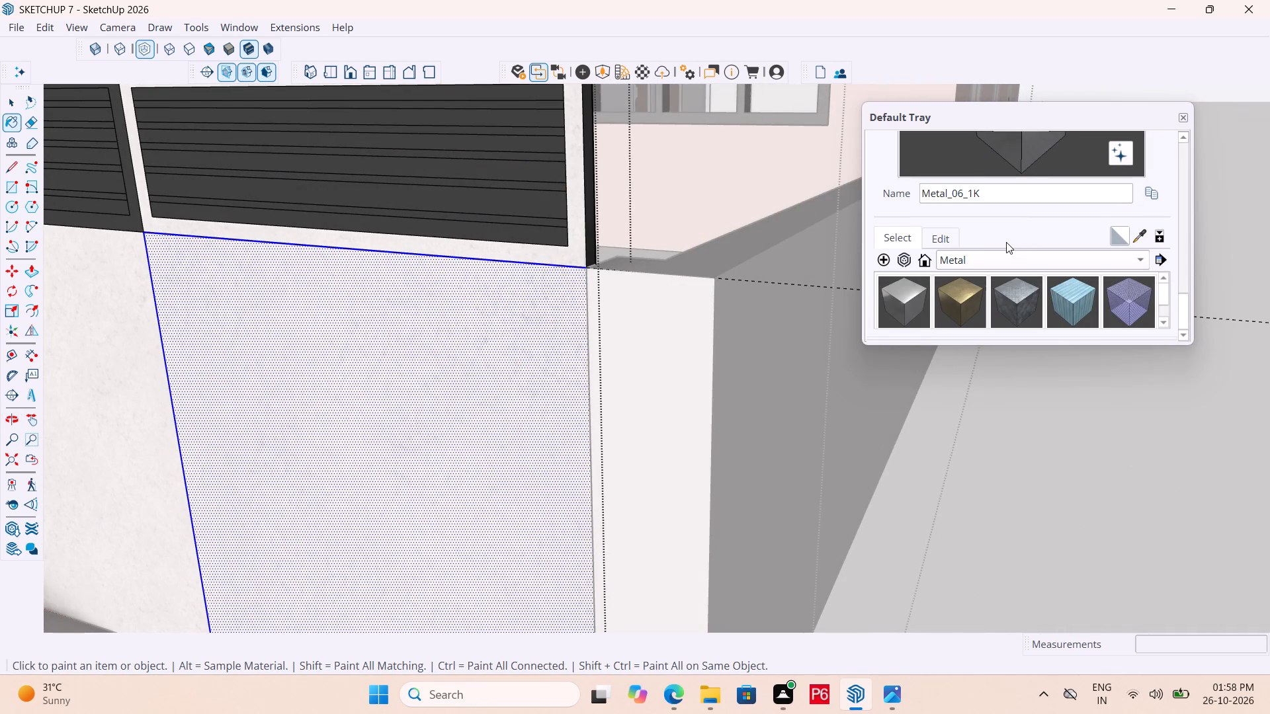
{"action": "left_click", "coordinate": [954, 292]}
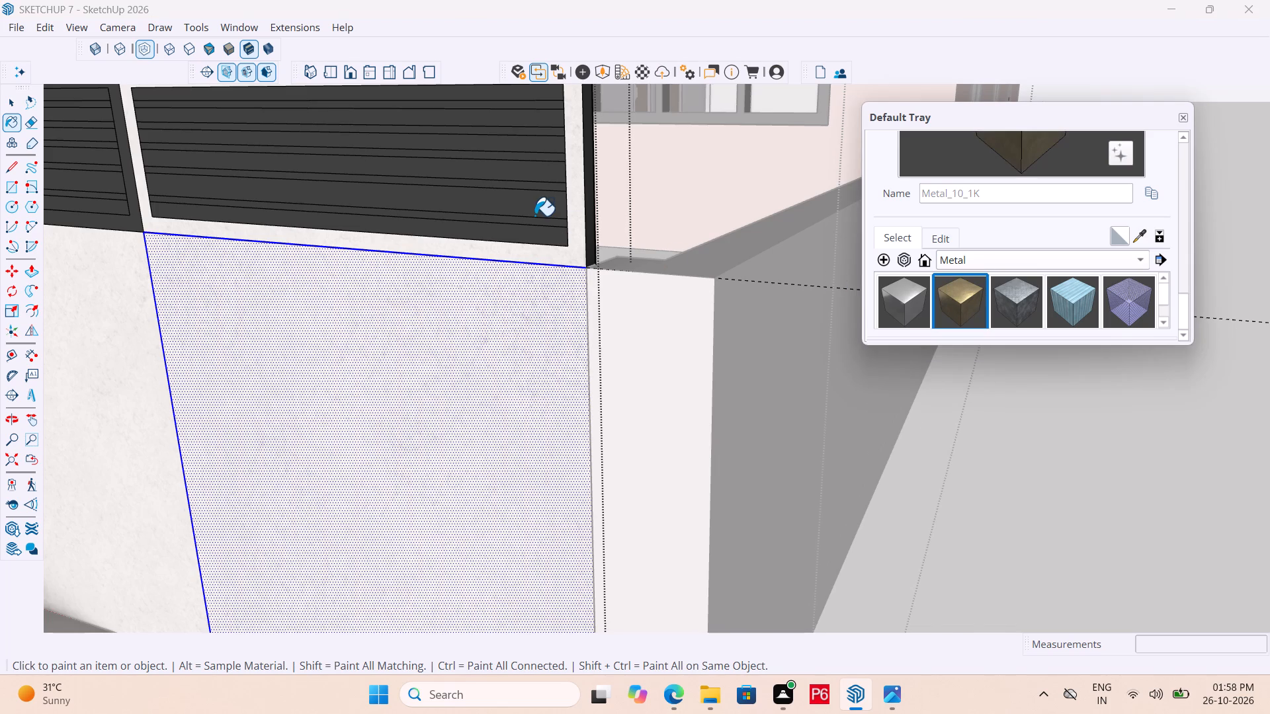
{"action": "scroll", "coordinate": [534, 216], "scroll_direction": "up", "scroll_amount": 11}
{"action": "left_click", "coordinate": [564, 221]}
{"action": "scroll", "coordinate": [657, 383], "scroll_direction": "down", "scroll_amount": 11}
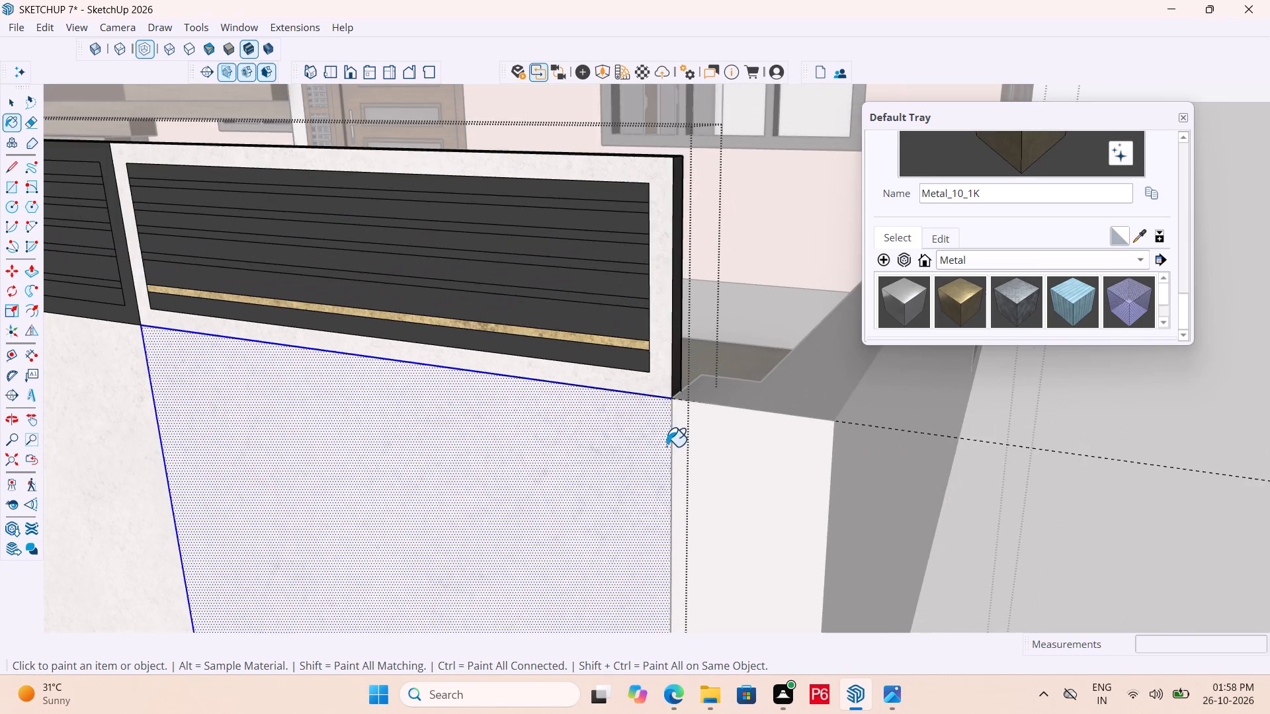
{"action": "scroll", "coordinate": [503, 303], "scroll_direction": "up", "scroll_amount": 9}
{"action": "left_click", "coordinate": [505, 300]}
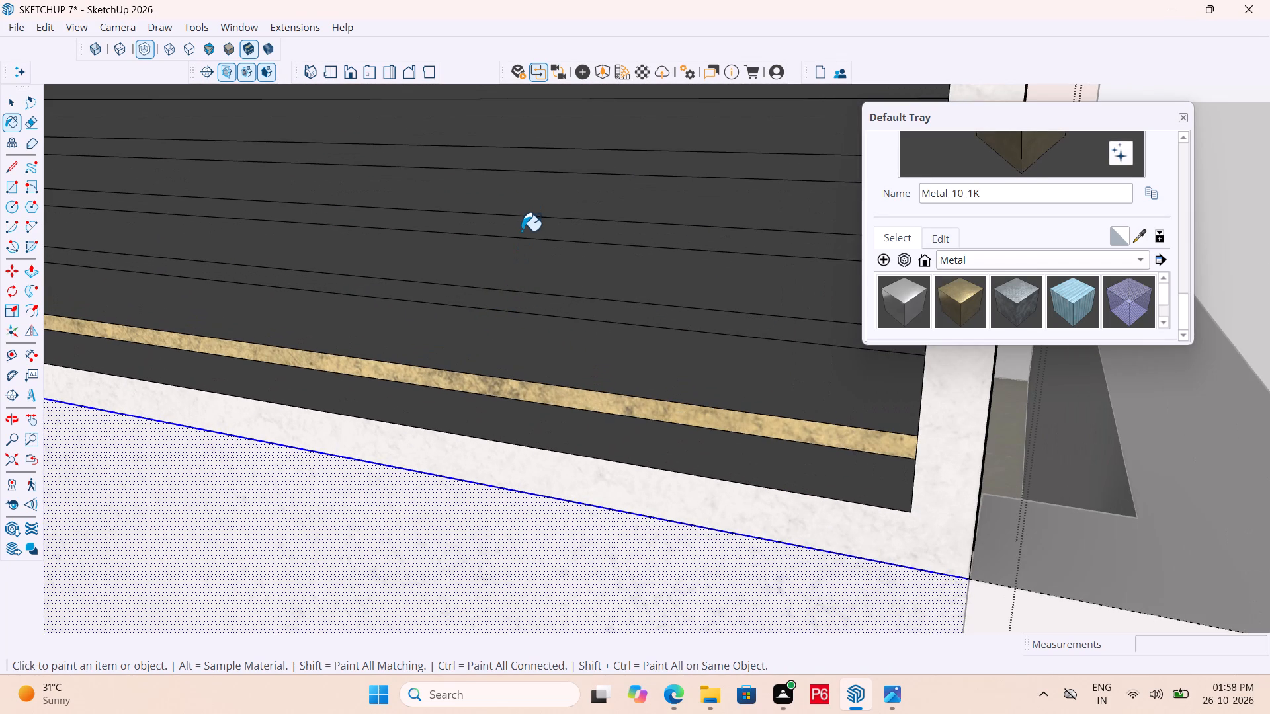
{"action": "left_click", "coordinate": [521, 231]}
{"action": "left_click", "coordinate": [560, 163]}
{"action": "scroll", "coordinate": [566, 349], "scroll_direction": "down", "scroll_amount": 4}
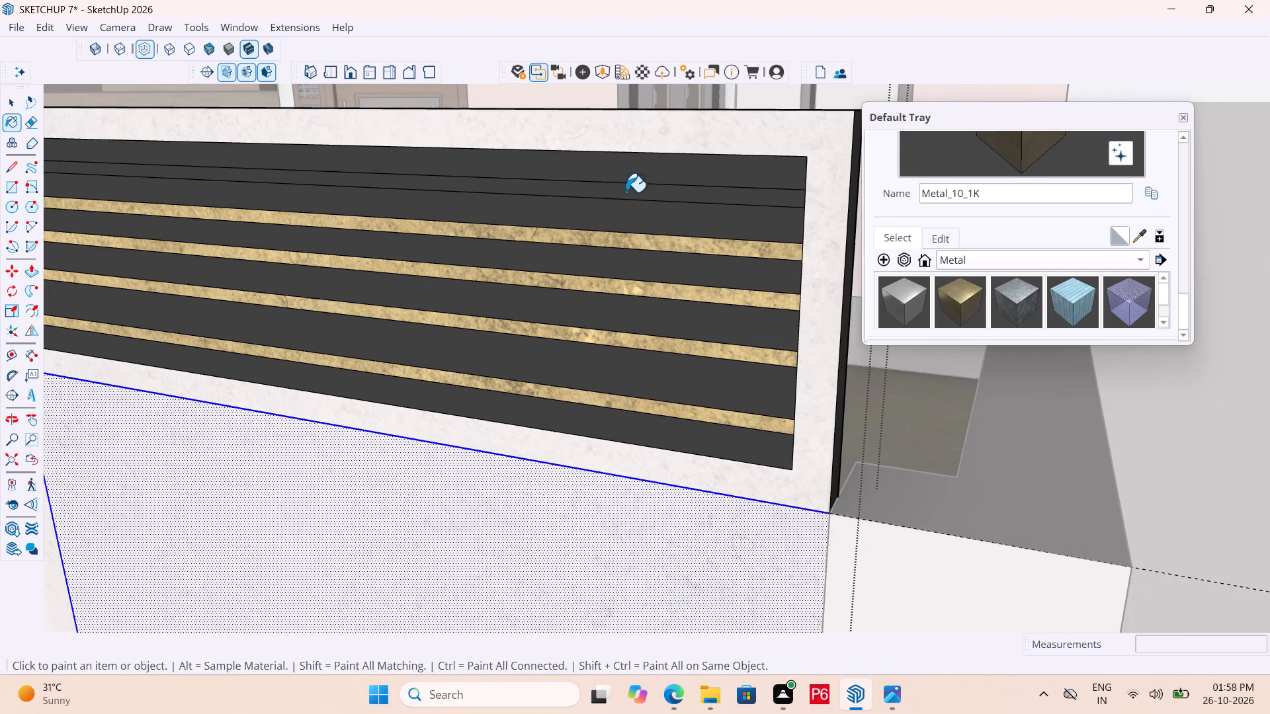
{"action": "left_click", "coordinate": [626, 192]}
Paint the five narrow slat strips in the left gate leaf's upper panel with Metal_10_1K.
{"action": "scroll", "coordinate": [802, 276], "scroll_direction": "down", "scroll_amount": 5}
{"action": "scroll", "coordinate": [717, 315], "scroll_direction": "down", "scroll_amount": 6}
{"action": "scroll", "coordinate": [517, 291], "scroll_direction": "up", "scroll_amount": 11}
{"action": "scroll", "coordinate": [441, 271], "scroll_direction": "up", "scroll_amount": 6}
{"action": "left_click", "coordinate": [443, 262]}
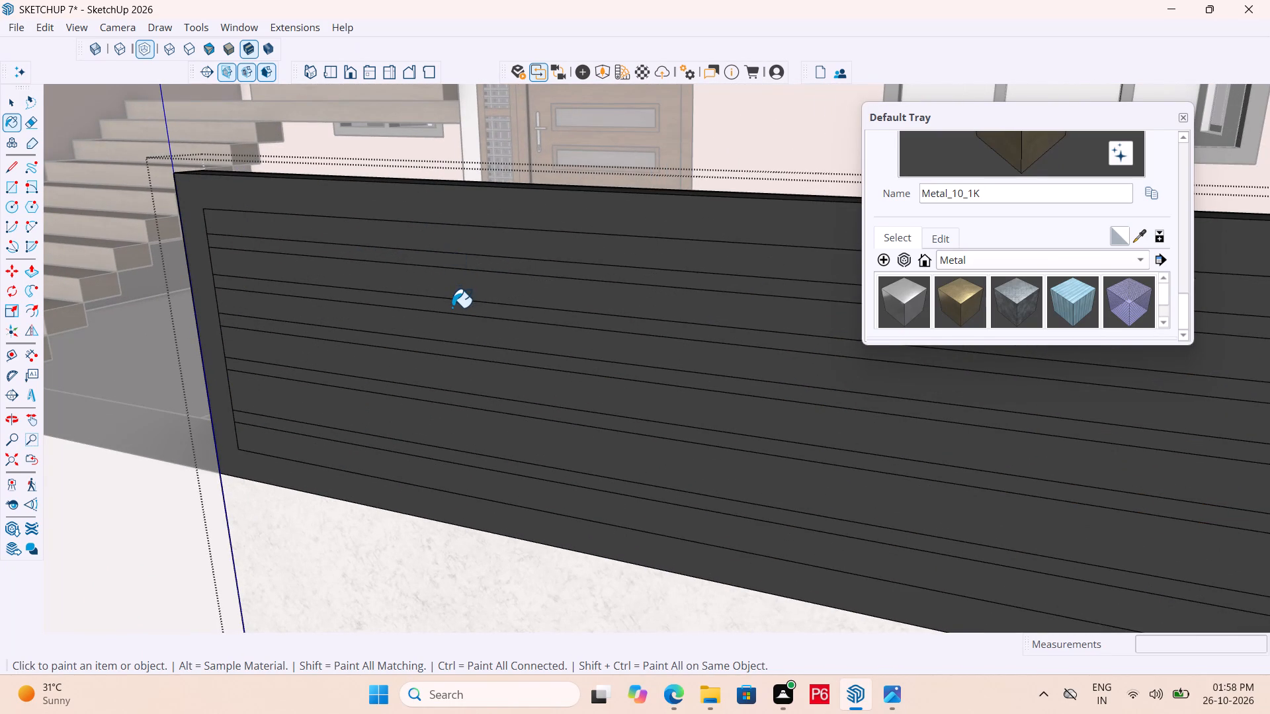
{"action": "double_click", "coordinate": [452, 307]}
{"action": "left_click", "coordinate": [452, 349]}
{"action": "left_click", "coordinate": [448, 395]}
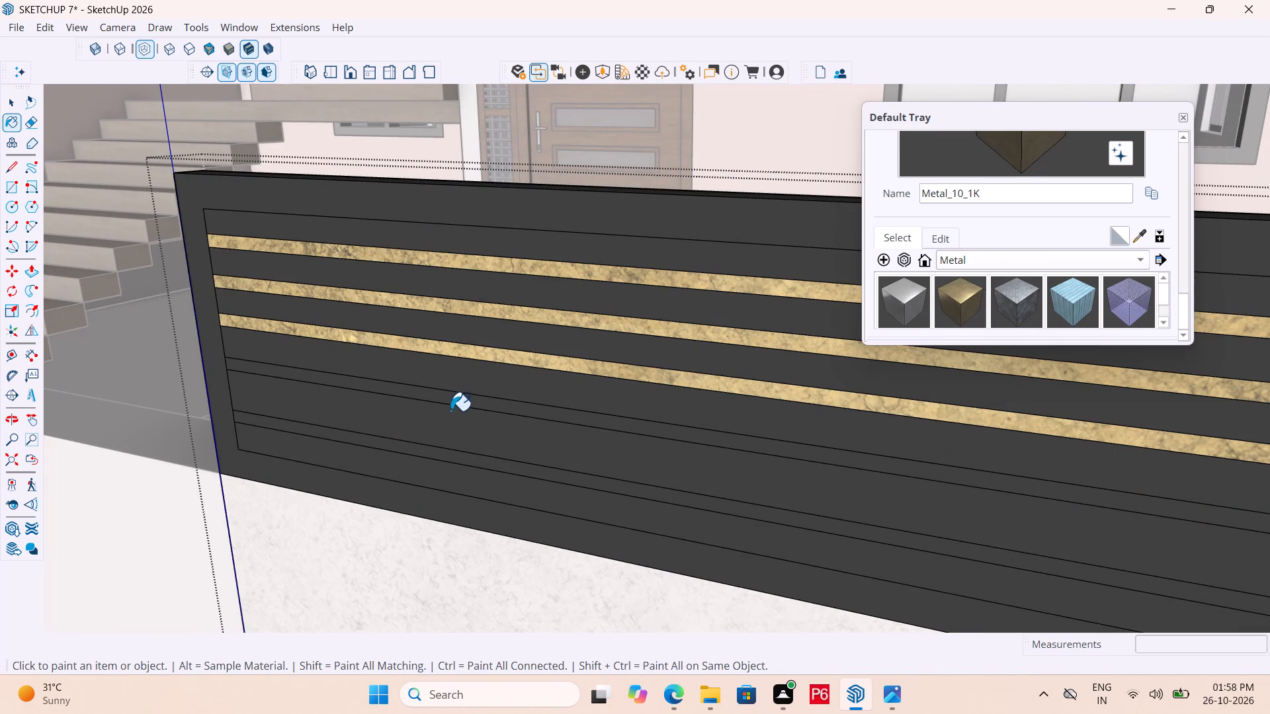
{"action": "left_click", "coordinate": [450, 461]}
{"action": "scroll", "coordinate": [325, 389], "scroll_direction": "down", "scroll_amount": 5}
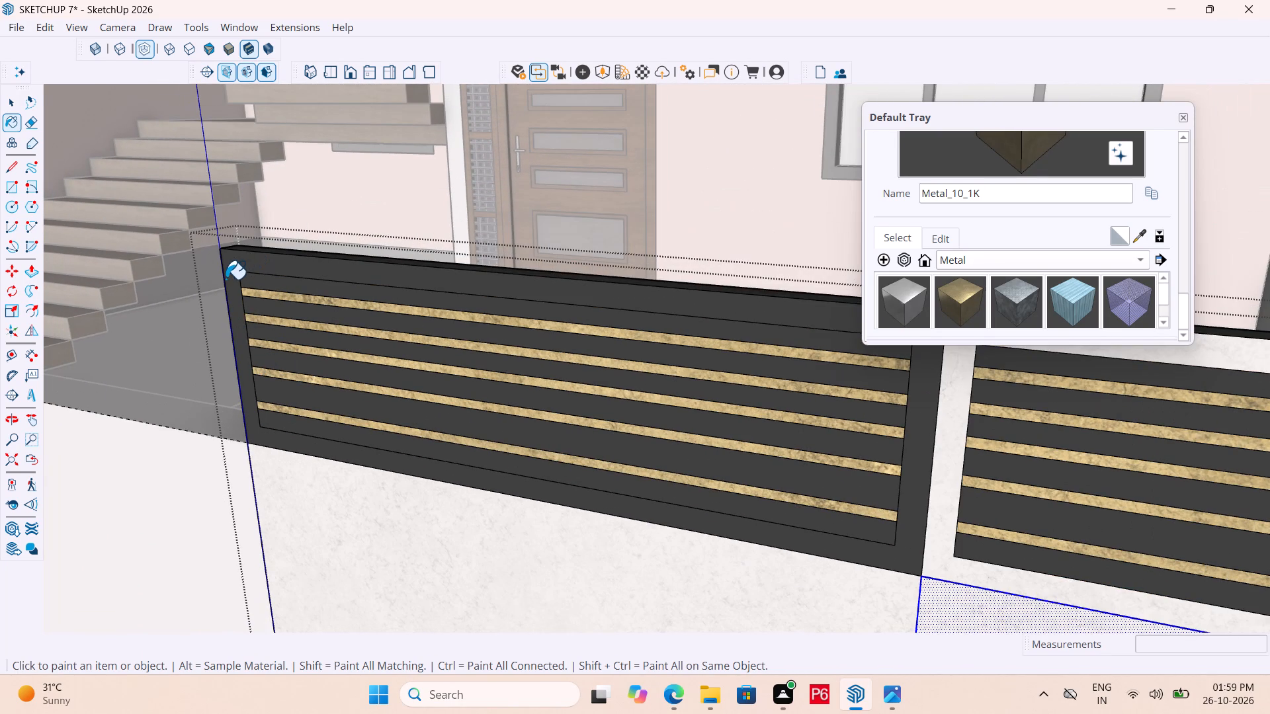
Paint the frame around the left gate leaf's slatted upper panel with Metal_06_1K.
{"action": "left_click", "coordinate": [911, 299]}
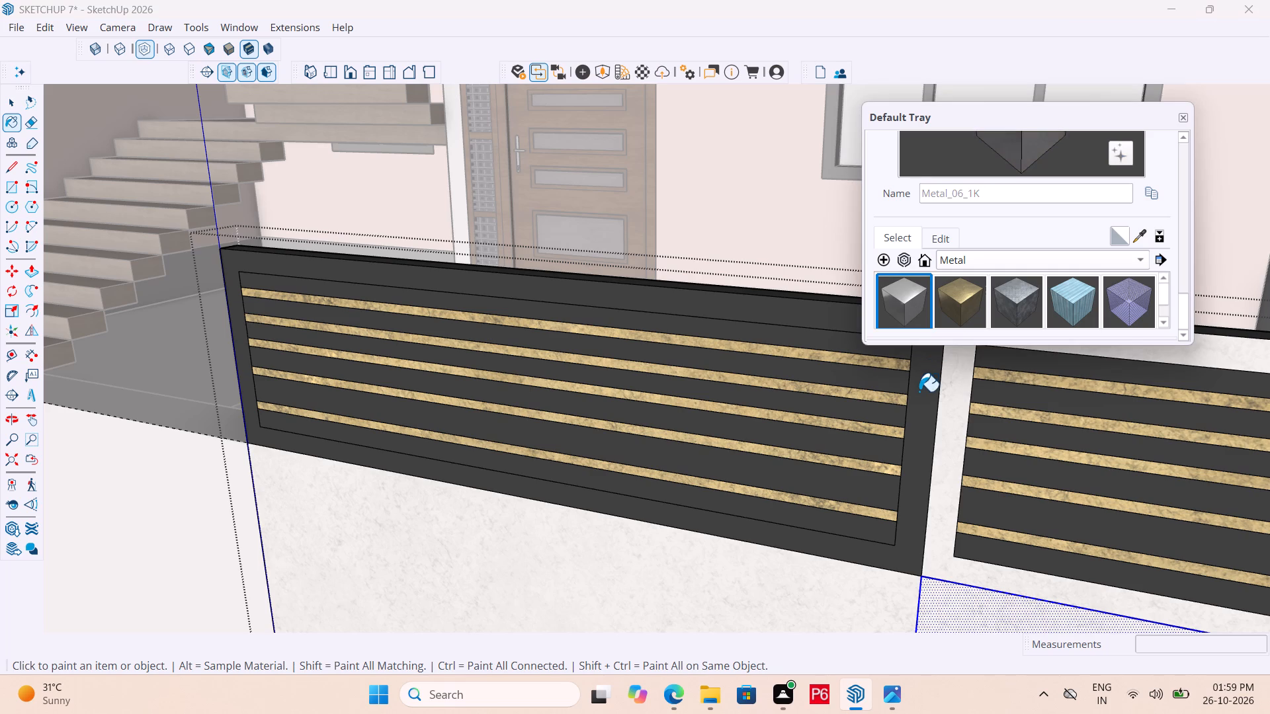
{"action": "left_click", "coordinate": [919, 393]}
Paint the gate's top edge and the rear faces of both leaves with Metal_06_1K.
{"action": "scroll", "coordinate": [494, 417], "scroll_direction": "down", "scroll_amount": 6}
{"action": "middle_click_drag", "start_coordinate": [764, 393], "coordinate": [78, 425]}
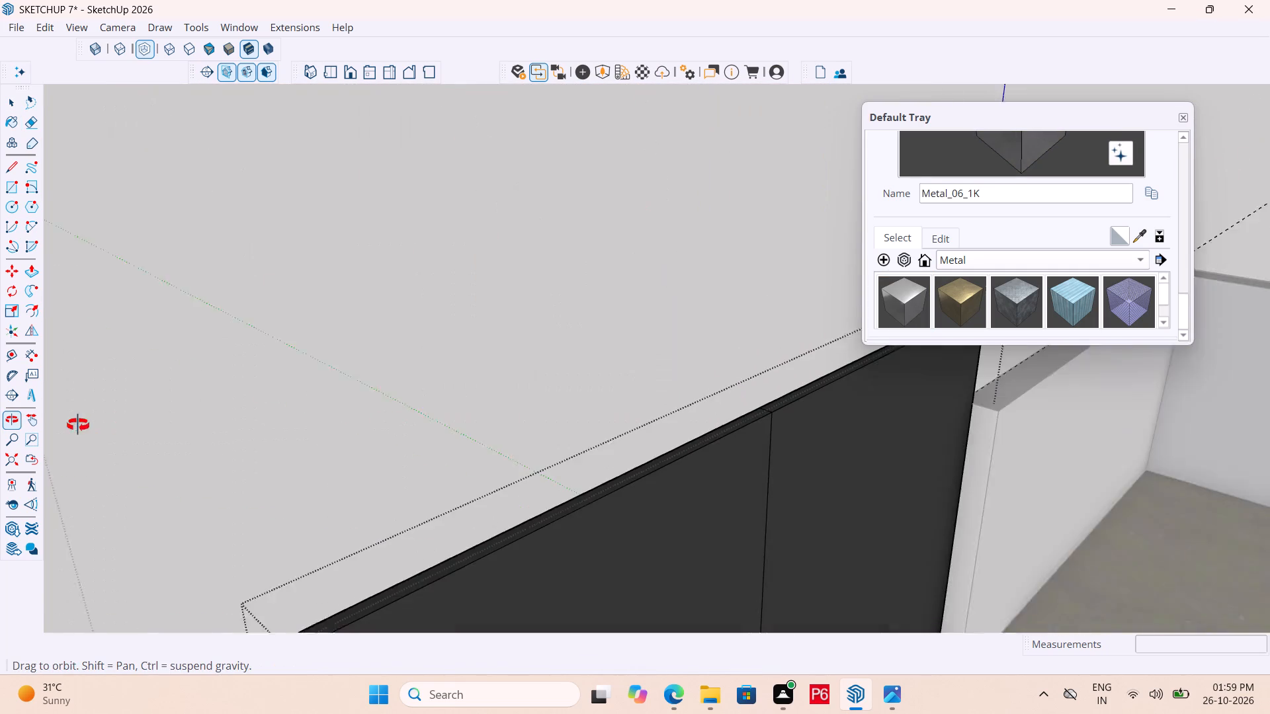
{"action": "middle_click_drag", "start_coordinate": [78, 425], "coordinate": [71, 418]}
{"action": "double_click", "coordinate": [646, 461]}
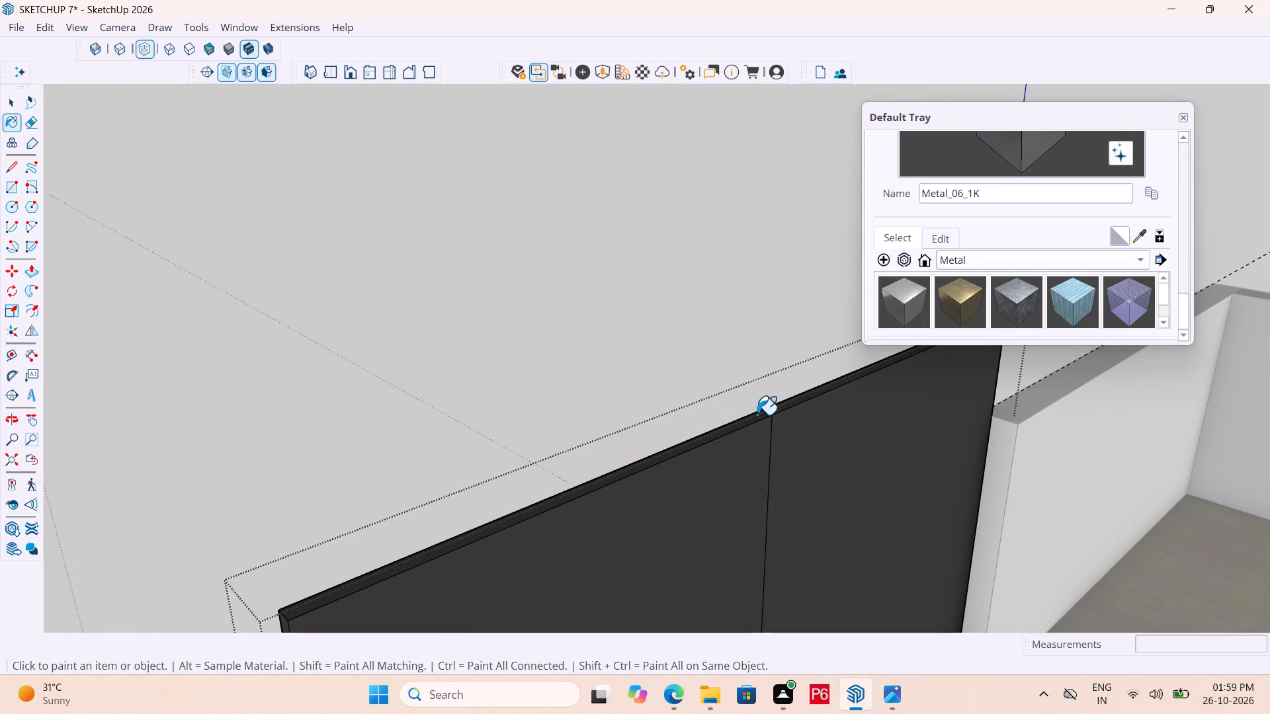
{"action": "left_click", "coordinate": [781, 406]}
{"action": "scroll", "coordinate": [534, 303], "scroll_direction": "down", "scroll_amount": 5}
{"action": "left_click_drag", "start_coordinate": [519, 450], "coordinate": [527, 444]}
{"action": "left_click", "coordinate": [720, 410]}
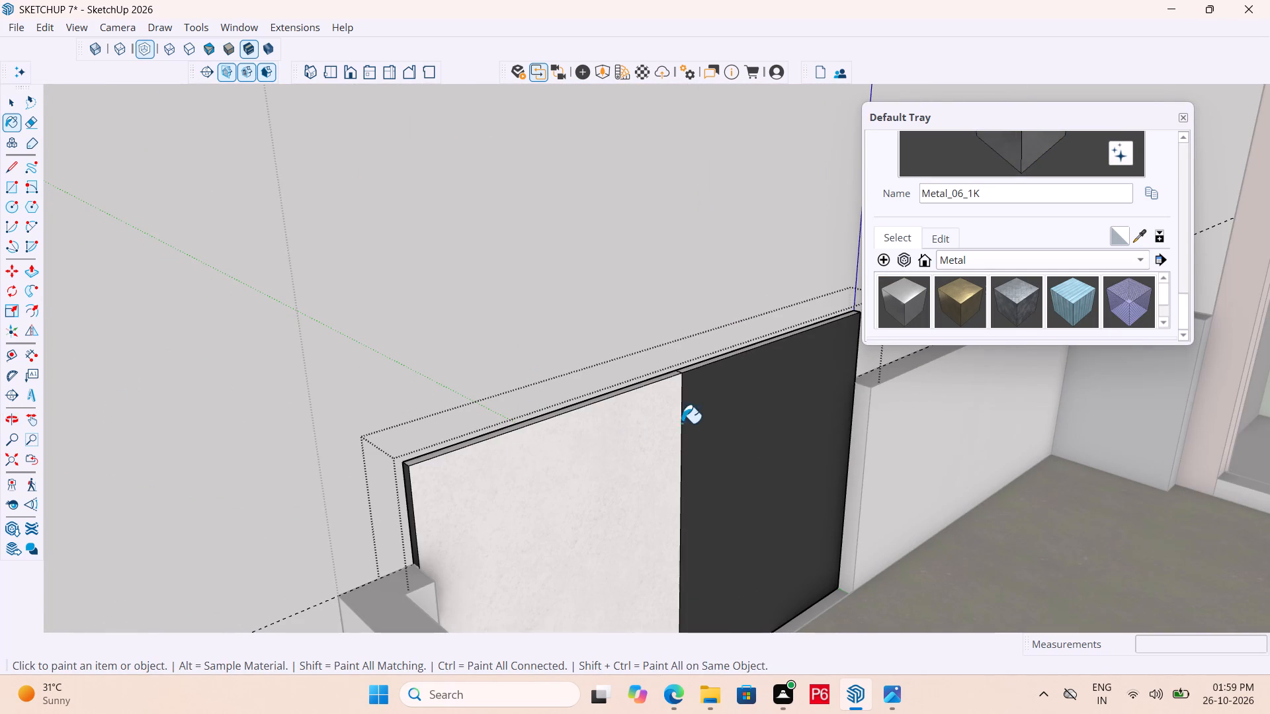
{"action": "left_click", "coordinate": [402, 483]}
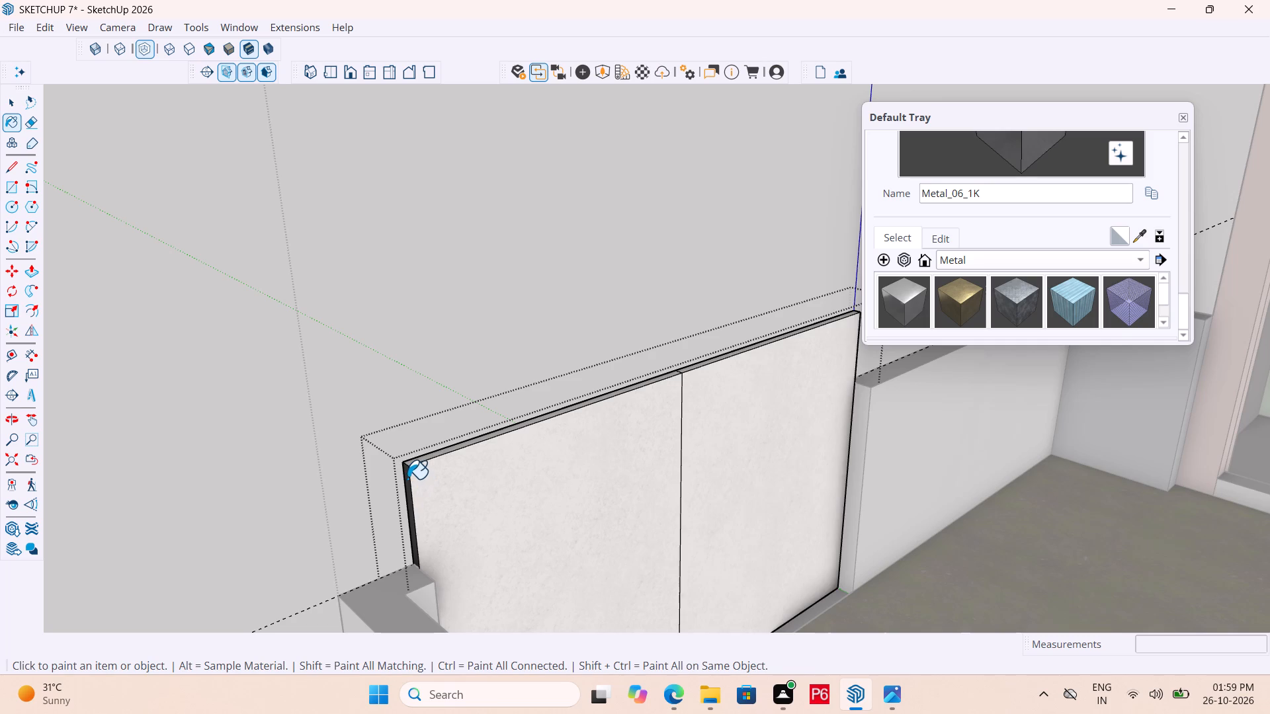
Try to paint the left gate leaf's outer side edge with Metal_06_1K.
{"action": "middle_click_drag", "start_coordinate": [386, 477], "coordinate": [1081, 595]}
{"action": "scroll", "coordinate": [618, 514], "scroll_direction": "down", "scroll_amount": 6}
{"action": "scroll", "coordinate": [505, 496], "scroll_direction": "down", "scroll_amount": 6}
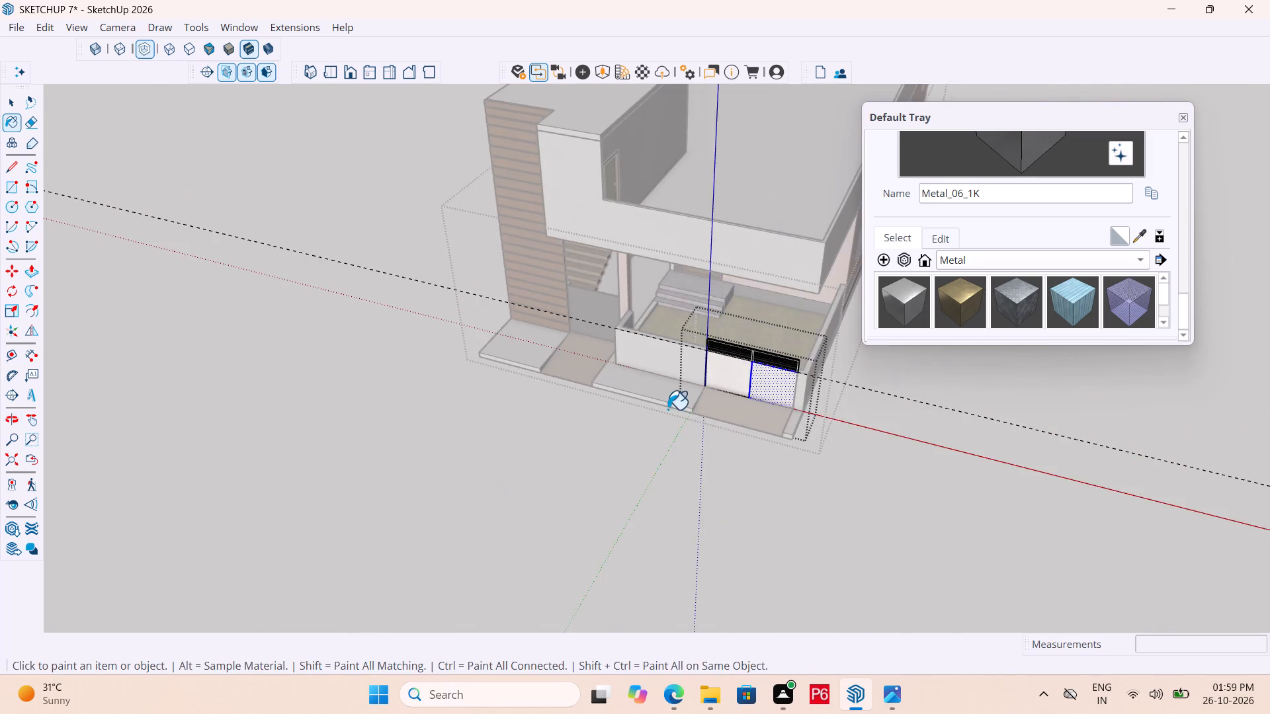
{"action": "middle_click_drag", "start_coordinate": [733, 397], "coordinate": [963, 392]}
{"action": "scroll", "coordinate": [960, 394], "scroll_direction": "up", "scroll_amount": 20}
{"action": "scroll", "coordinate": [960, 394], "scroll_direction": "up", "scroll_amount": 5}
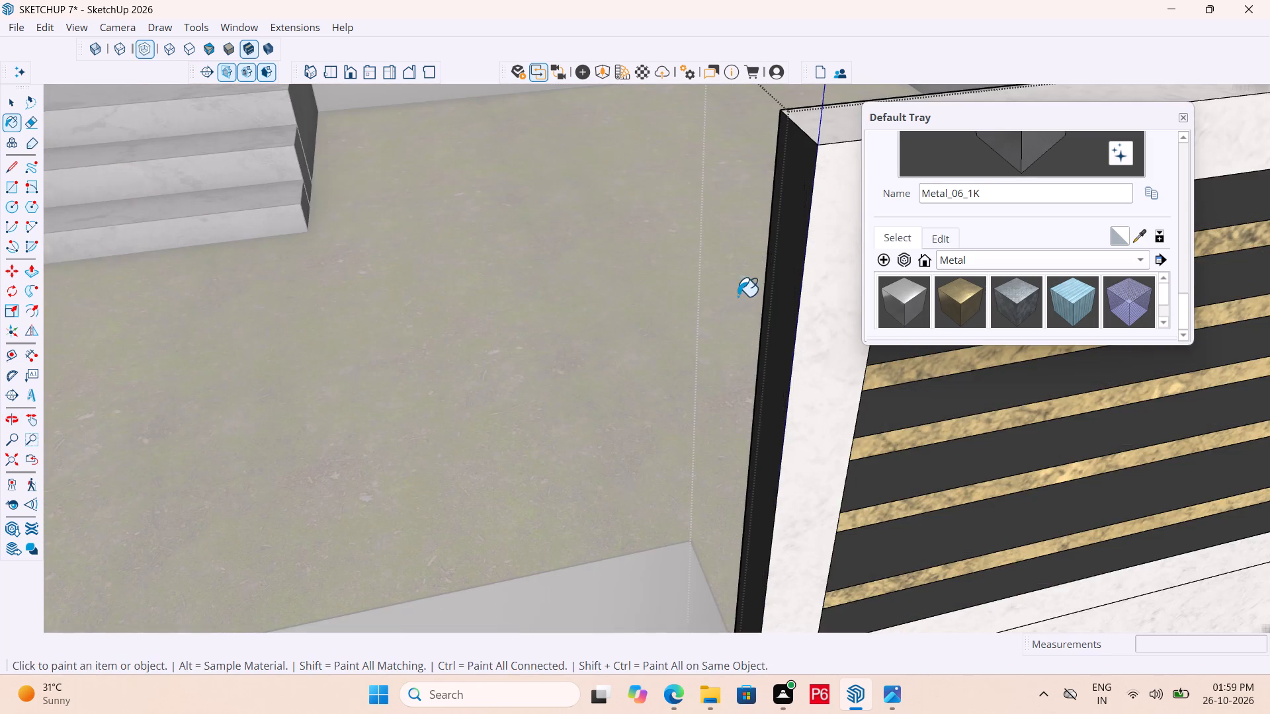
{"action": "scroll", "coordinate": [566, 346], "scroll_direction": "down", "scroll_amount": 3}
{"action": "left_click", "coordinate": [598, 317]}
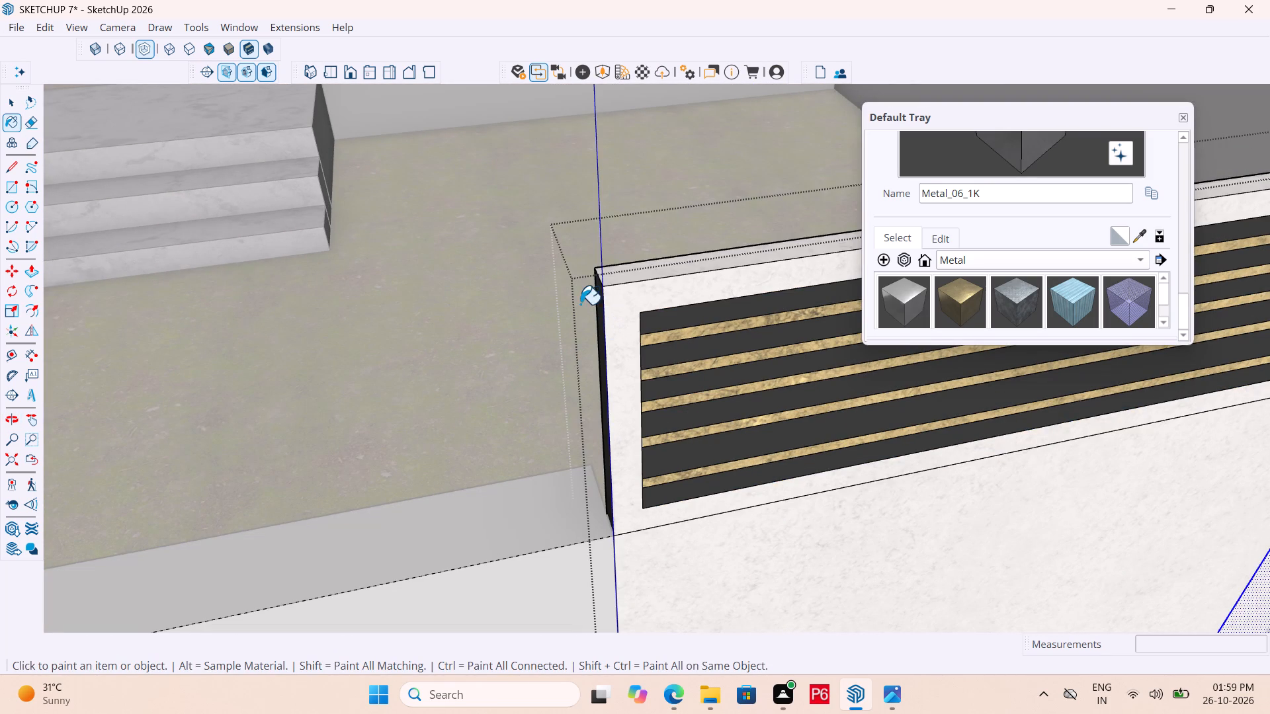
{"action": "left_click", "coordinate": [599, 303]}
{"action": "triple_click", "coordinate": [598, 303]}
Push the topmost dark strip of the left leaf's upper panel back 1 1/2" to cut an opening through the leaf.
{"action": "middle_click_drag", "start_coordinate": [654, 305], "coordinate": [442, 239]}
{"action": "scroll", "coordinate": [442, 239], "scroll_direction": "down", "scroll_amount": 1}
{"action": "scroll", "coordinate": [550, 342], "scroll_direction": "down", "scroll_amount": 4}
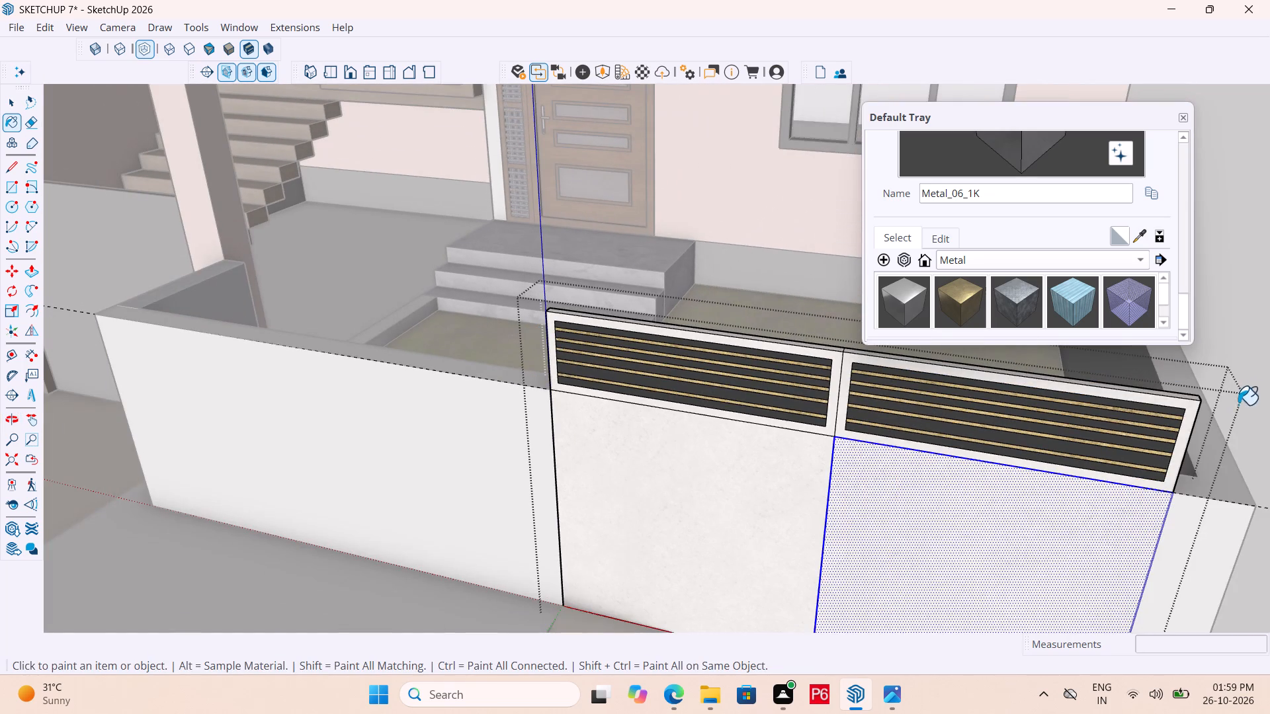
{"action": "scroll", "coordinate": [811, 368], "scroll_direction": "up", "scroll_amount": 14}
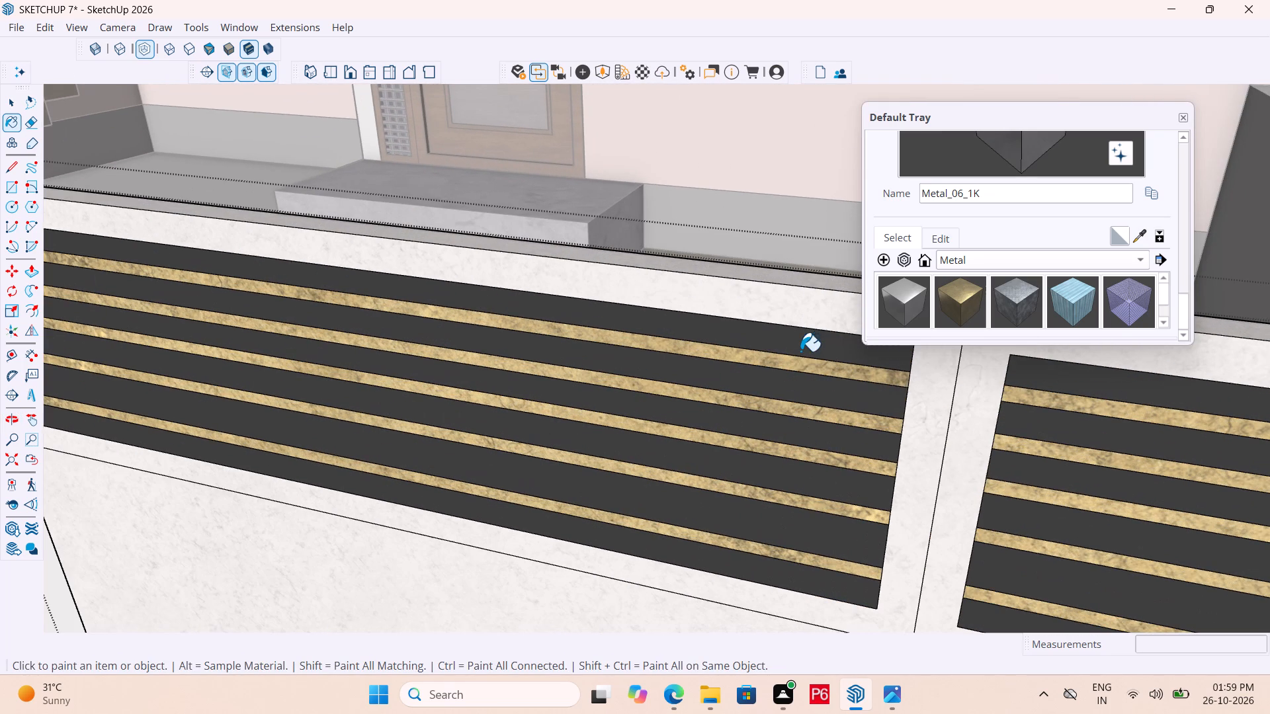
{"action": "key", "text": "space"}
{"action": "key", "text": "p"}
{"action": "key", "text": "space"}
{"action": "left_click", "coordinate": [809, 345]}
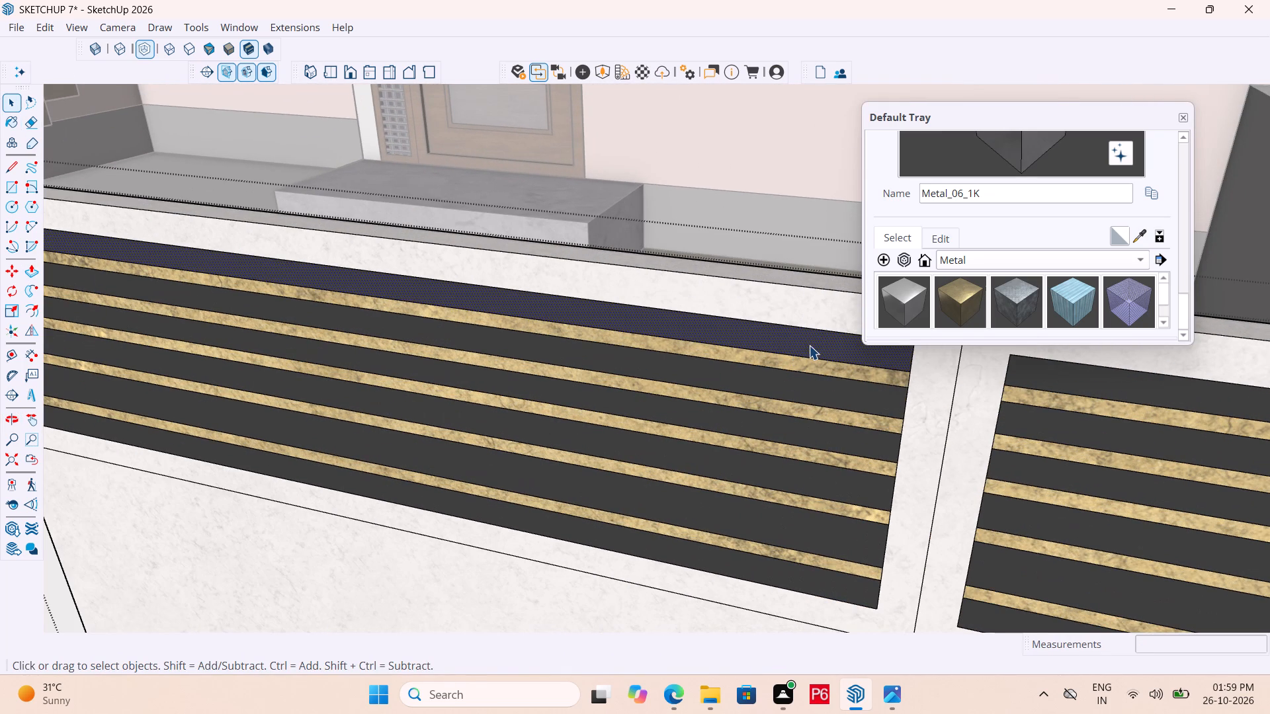
{"action": "key", "text": "p"}
{"action": "left_click", "coordinate": [808, 344]}
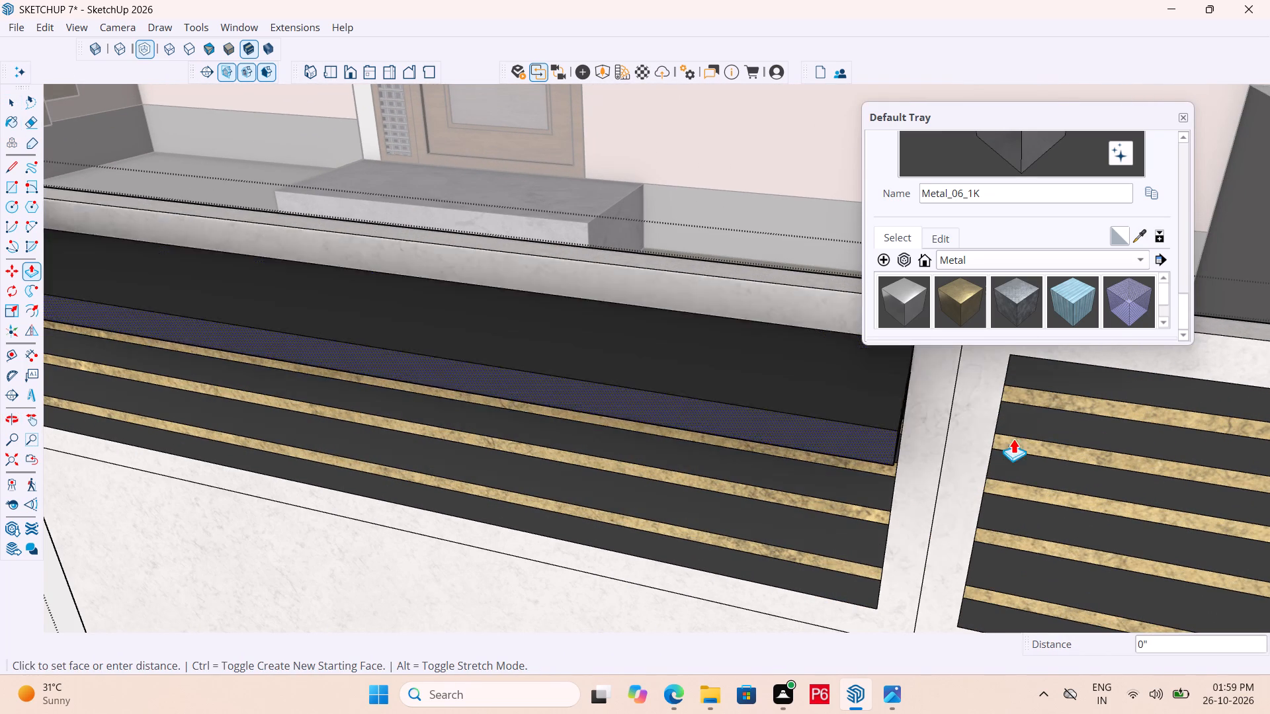
{"action": "middle_click_drag", "start_coordinate": [915, 436], "coordinate": [358, 421]}
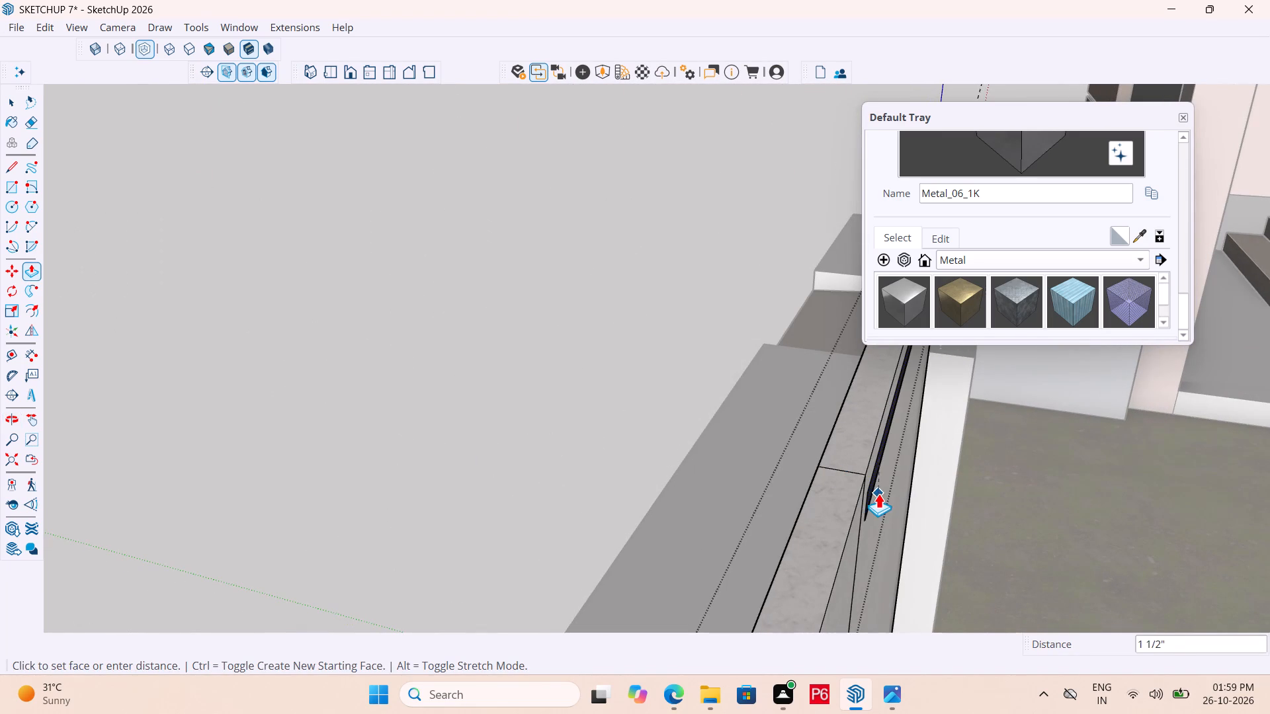
{"action": "left_click", "coordinate": [877, 493]}
Repeat the same push on the left leaf's other five dark strips to open the gaps between its gold slats.
{"action": "middle_click_drag", "start_coordinate": [885, 507], "coordinate": [770, 402]}
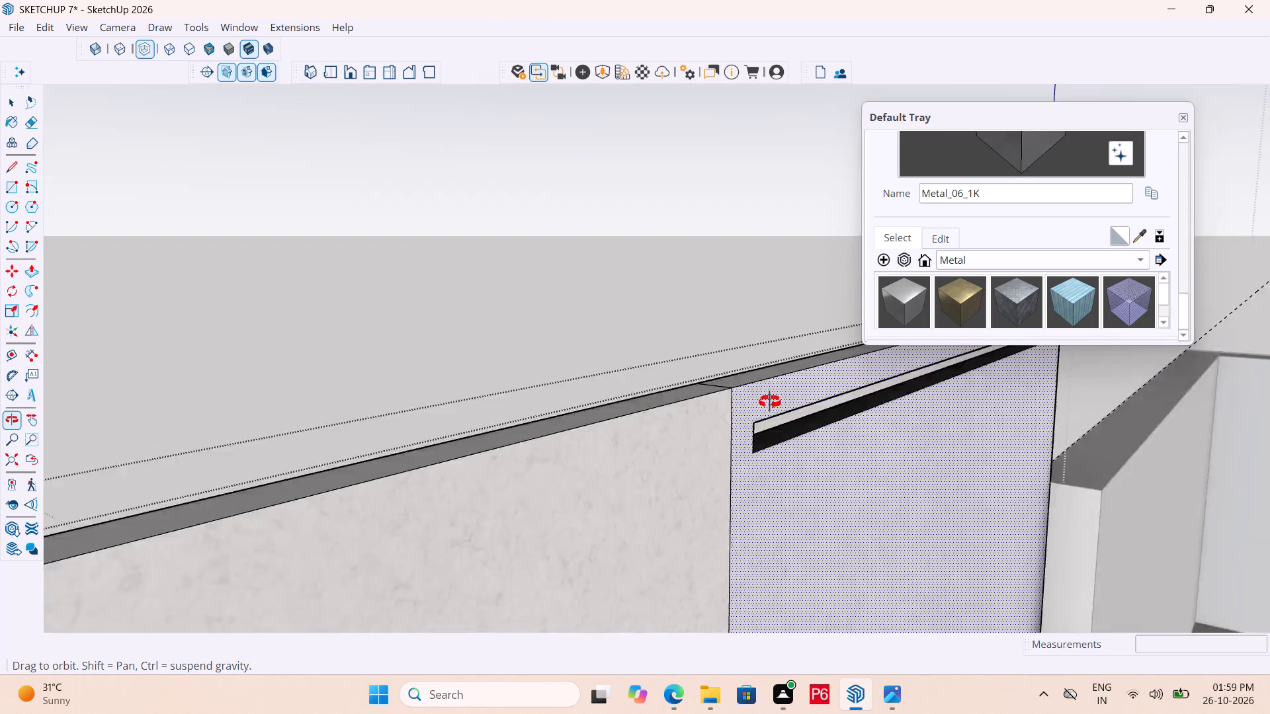
{"action": "middle_click_drag", "start_coordinate": [770, 402], "coordinate": [1252, 541]}
{"action": "scroll", "coordinate": [539, 526], "scroll_direction": "down", "scroll_amount": 5}
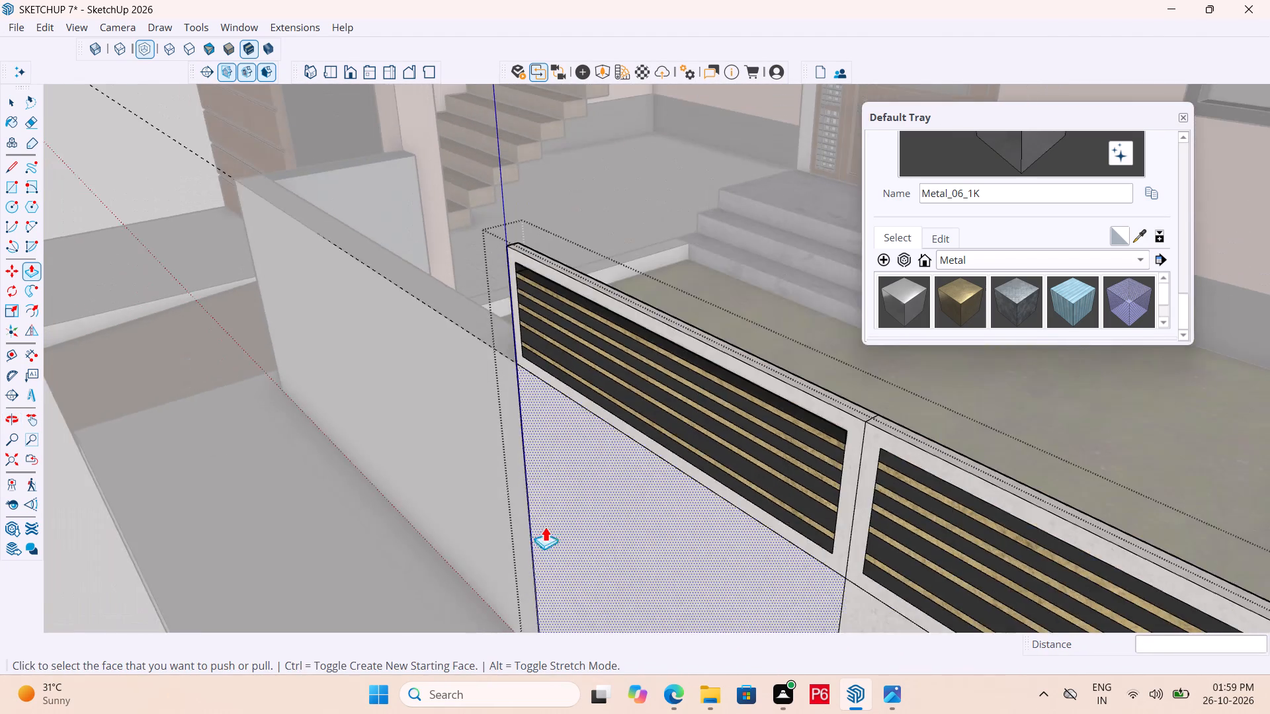
{"action": "middle_click_drag", "start_coordinate": [764, 475], "coordinate": [845, 405]}
{"action": "scroll", "coordinate": [842, 409], "scroll_direction": "up", "scroll_amount": 9}
{"action": "double_click", "coordinate": [786, 448]}
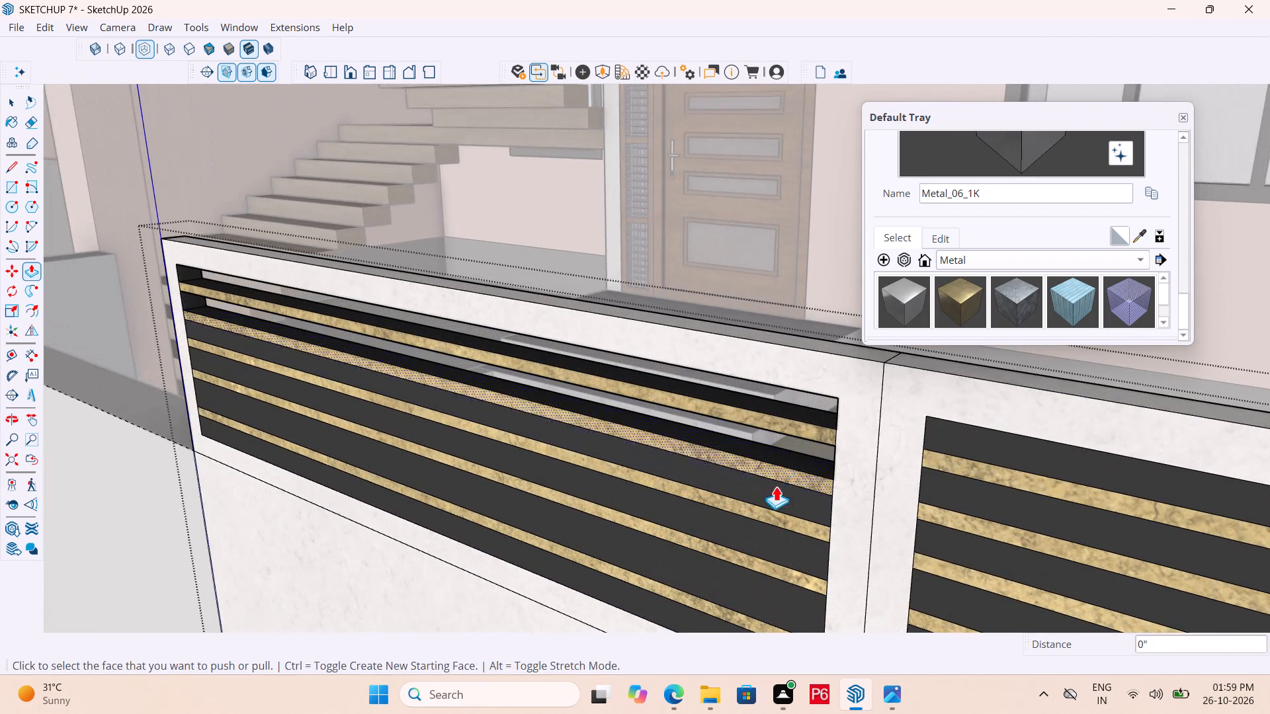
{"action": "double_click", "coordinate": [779, 493]}
{"action": "scroll", "coordinate": [799, 411], "scroll_direction": "down", "scroll_amount": 4}
{"action": "scroll", "coordinate": [767, 506], "scroll_direction": "up", "scroll_amount": 5}
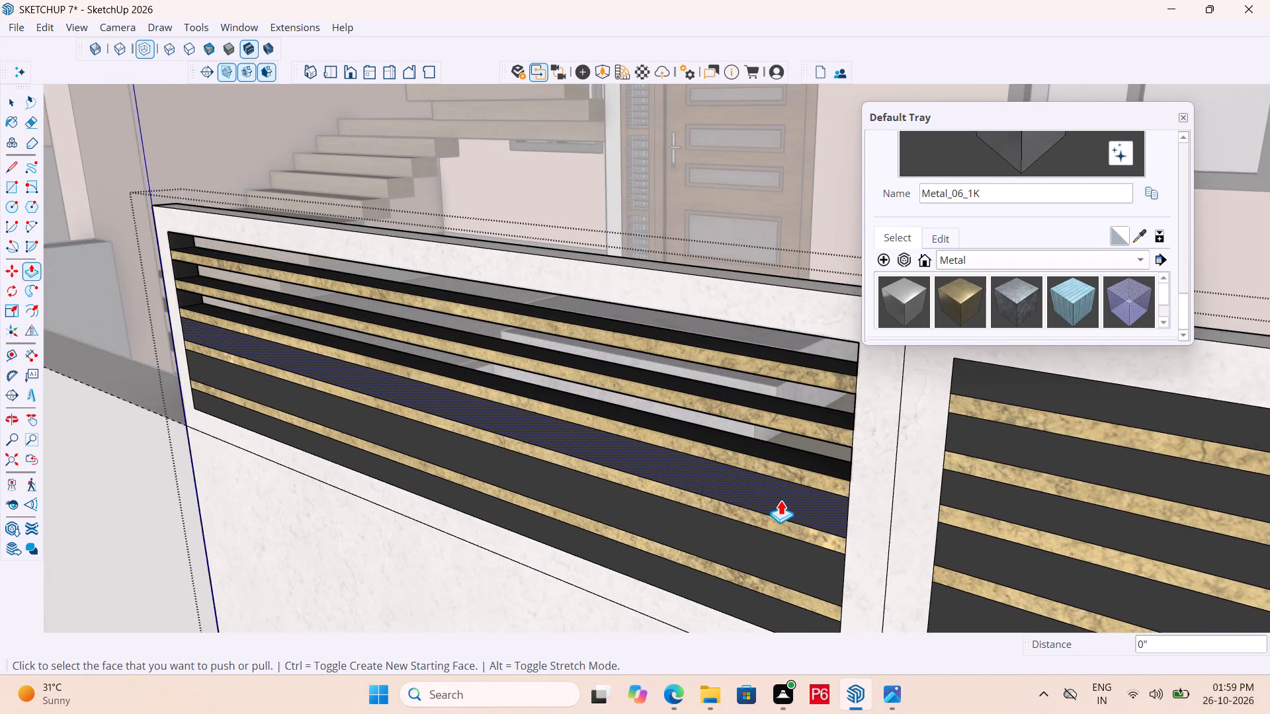
{"action": "double_click", "coordinate": [781, 500]}
{"action": "scroll", "coordinate": [771, 377], "scroll_direction": "down", "scroll_amount": 4}
{"action": "scroll", "coordinate": [776, 471], "scroll_direction": "up", "scroll_amount": 5}
{"action": "double_click", "coordinate": [788, 406]}
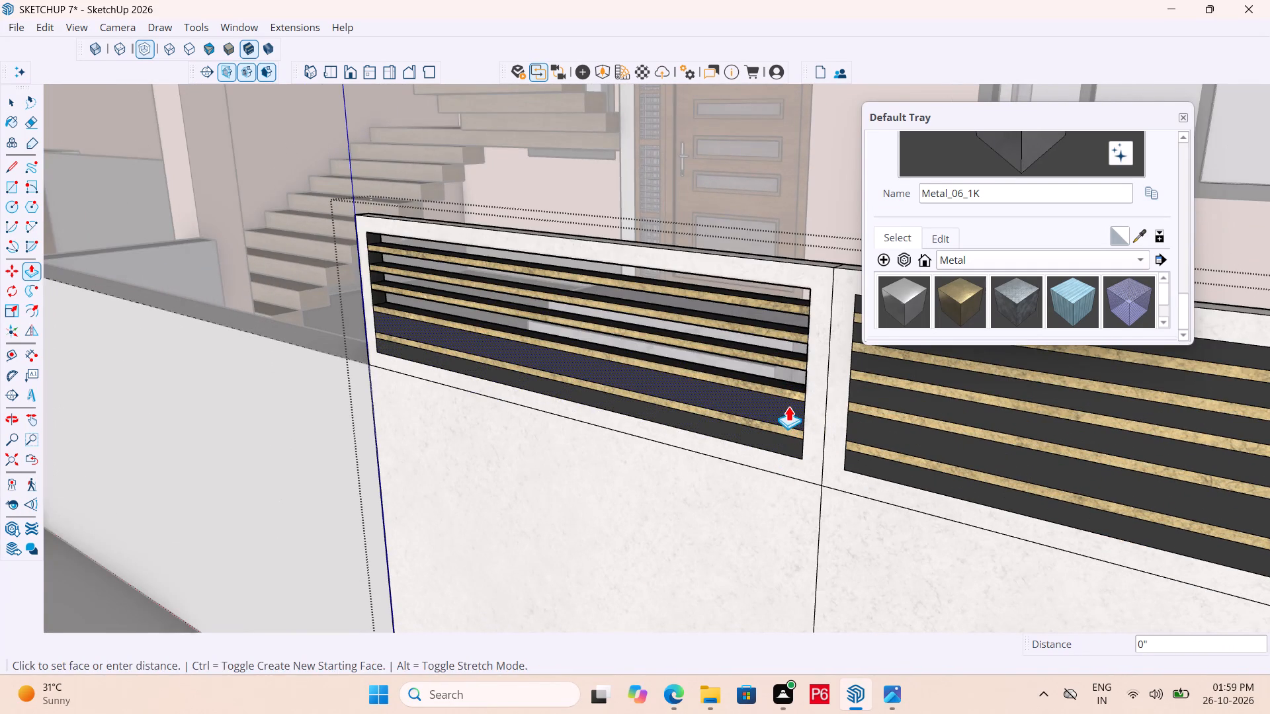
{"action": "scroll", "coordinate": [779, 435], "scroll_direction": "up", "scroll_amount": 5}
{"action": "double_click", "coordinate": [767, 446]}
Push all six dark strips of the right leaf's upper panel through by the same depth, leaving only the gold slats.
{"action": "double_click", "coordinate": [908, 484]}
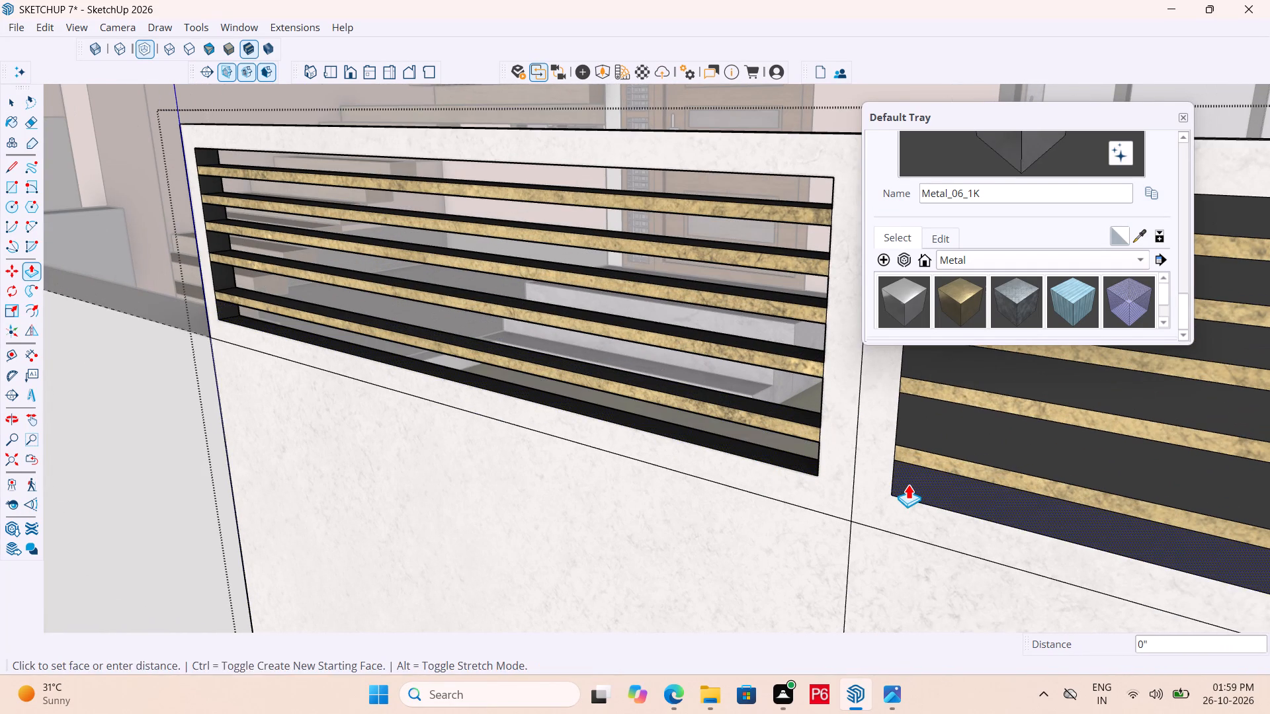
{"action": "scroll", "coordinate": [689, 507], "scroll_direction": "down", "scroll_amount": 4}
{"action": "scroll", "coordinate": [908, 465], "scroll_direction": "up", "scroll_amount": 2}
{"action": "double_click", "coordinate": [908, 463]}
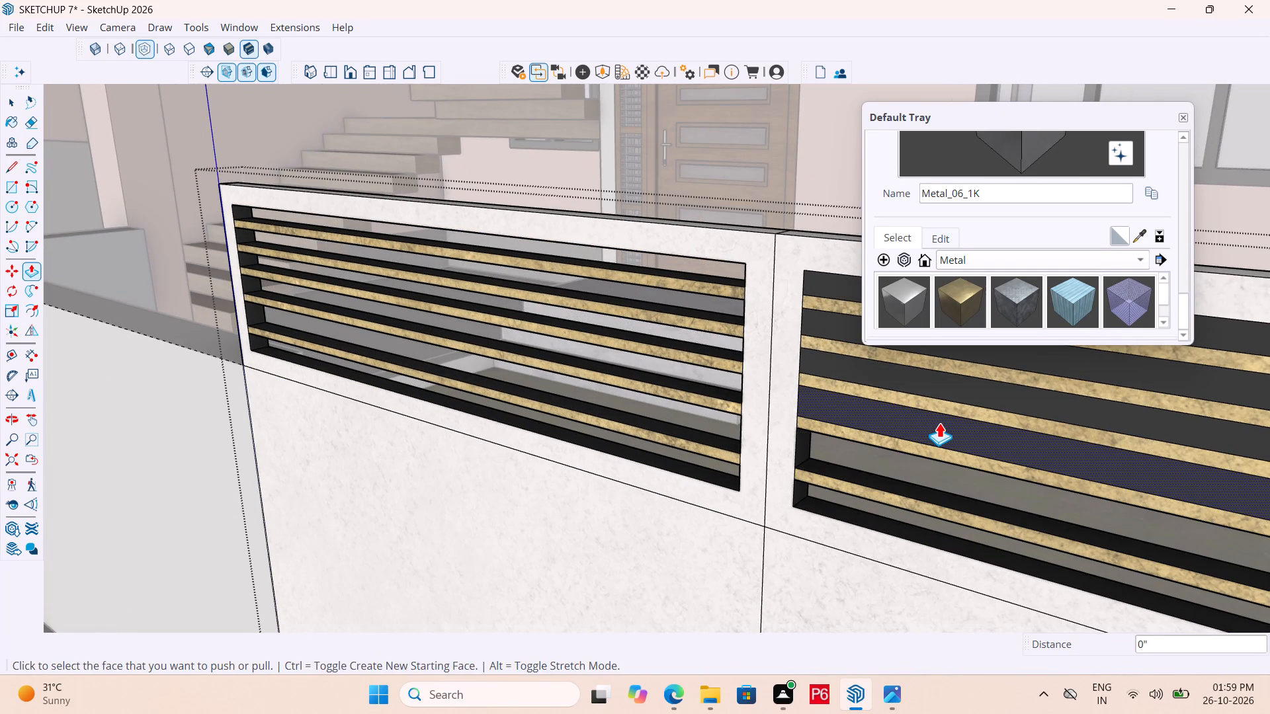
{"action": "double_click", "coordinate": [939, 422]}
{"action": "scroll", "coordinate": [667, 535], "scroll_direction": "down", "scroll_amount": 4}
{"action": "scroll", "coordinate": [860, 438], "scroll_direction": "up", "scroll_amount": 4}
{"action": "double_click", "coordinate": [830, 456]}
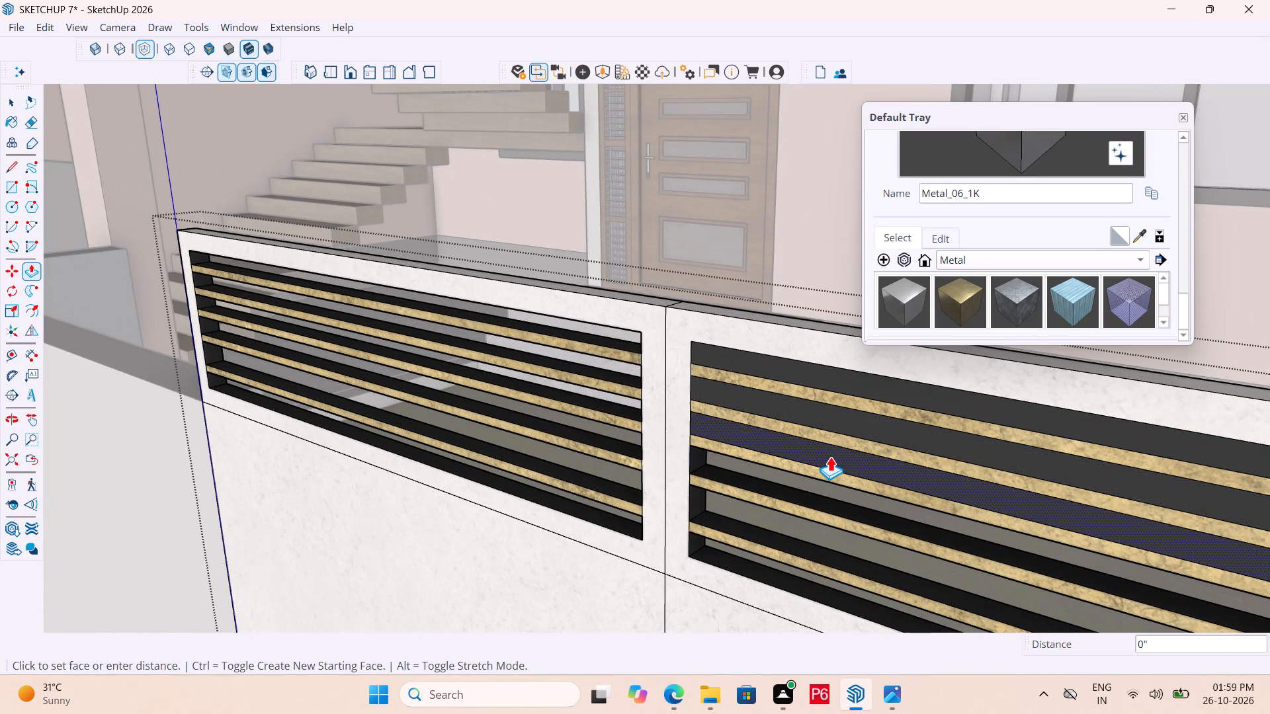
{"action": "double_click", "coordinate": [884, 431]}
{"action": "double_click", "coordinate": [947, 397]}
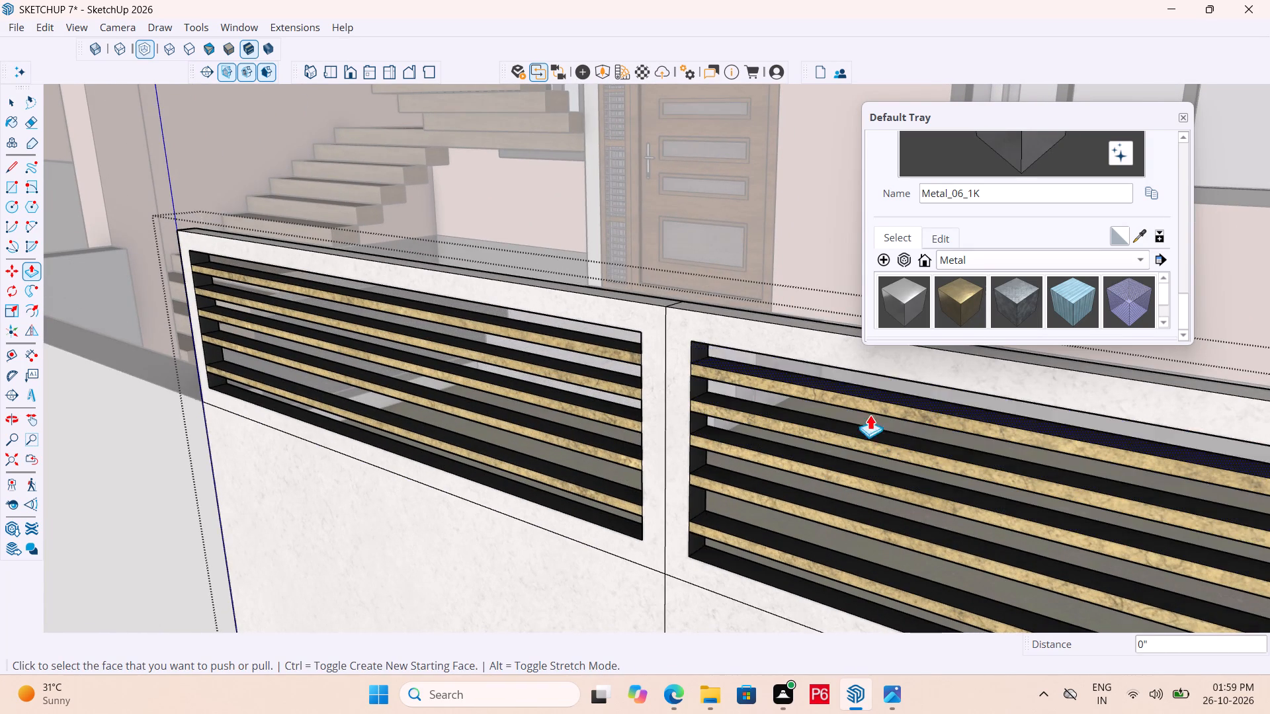
Save the model.
{"action": "scroll", "coordinate": [808, 448], "scroll_direction": "down", "scroll_amount": 4}
{"action": "key", "text": "ctrl+s"}
{"action": "key", "text": "ctrl+s"}
{"action": "key", "text": "ctrl+s"}
{"action": "key", "text": "ctrl+s"}
{"action": "key", "text": "ctrl+s"}
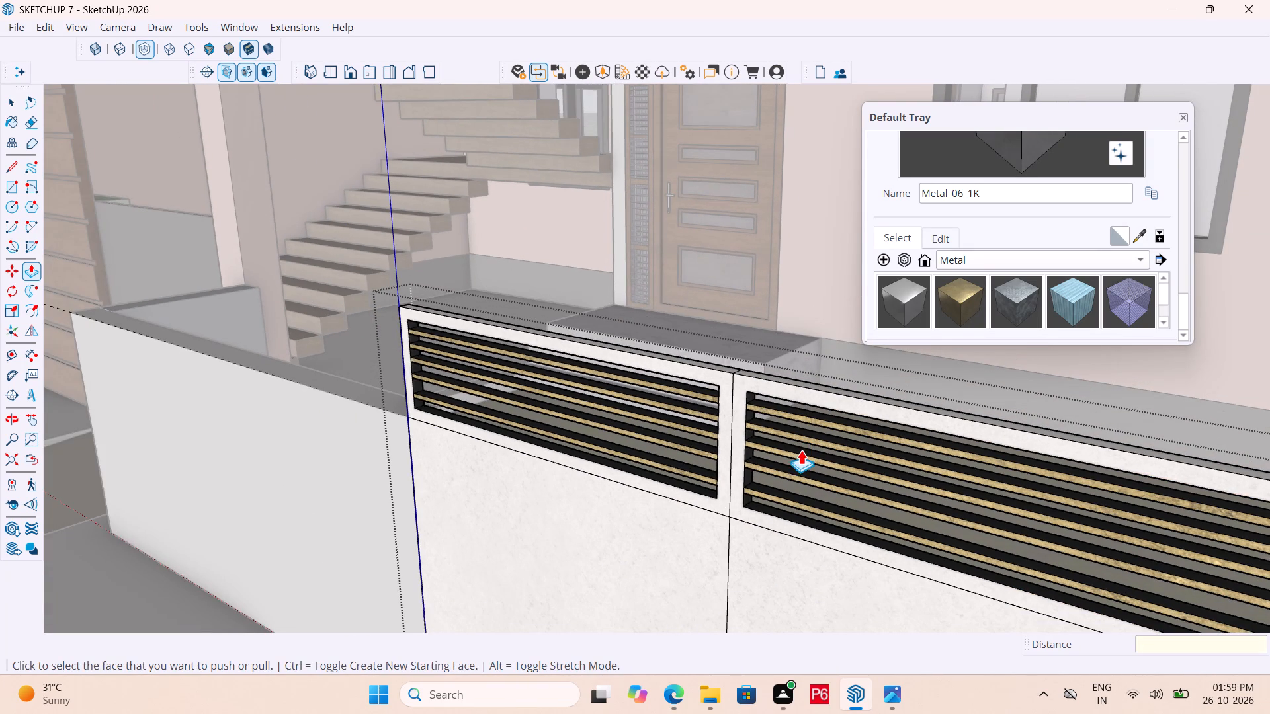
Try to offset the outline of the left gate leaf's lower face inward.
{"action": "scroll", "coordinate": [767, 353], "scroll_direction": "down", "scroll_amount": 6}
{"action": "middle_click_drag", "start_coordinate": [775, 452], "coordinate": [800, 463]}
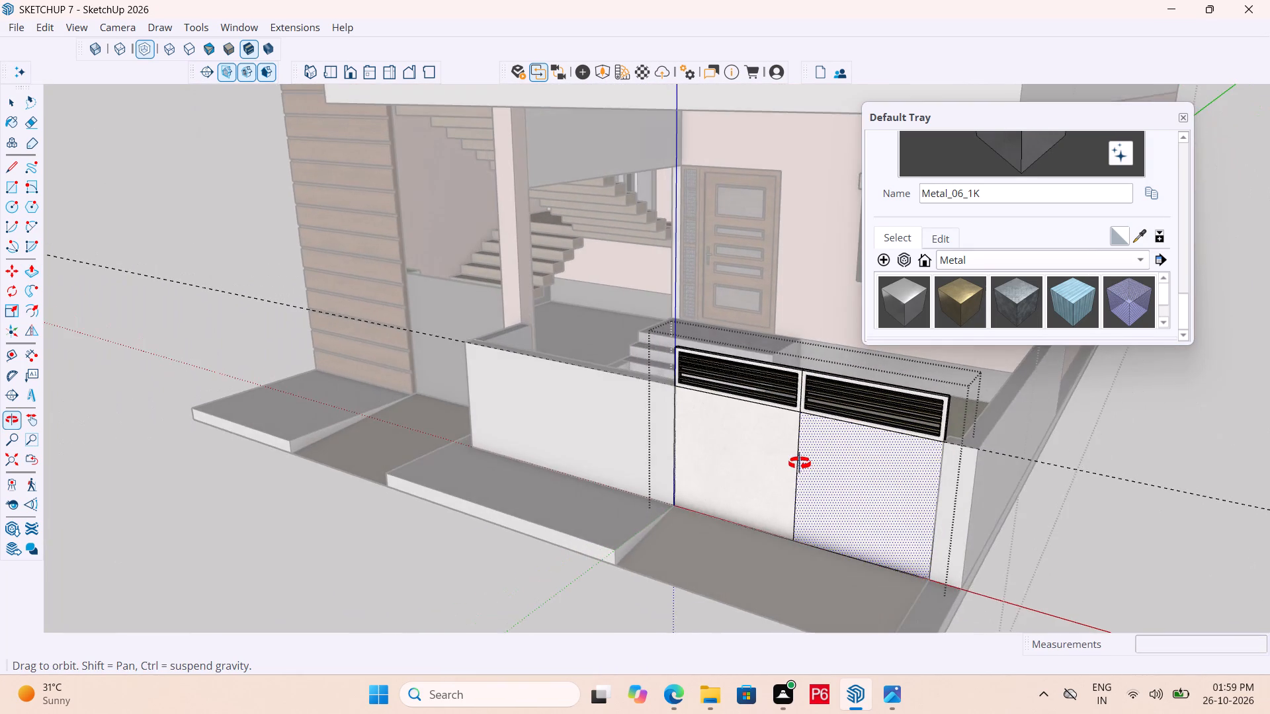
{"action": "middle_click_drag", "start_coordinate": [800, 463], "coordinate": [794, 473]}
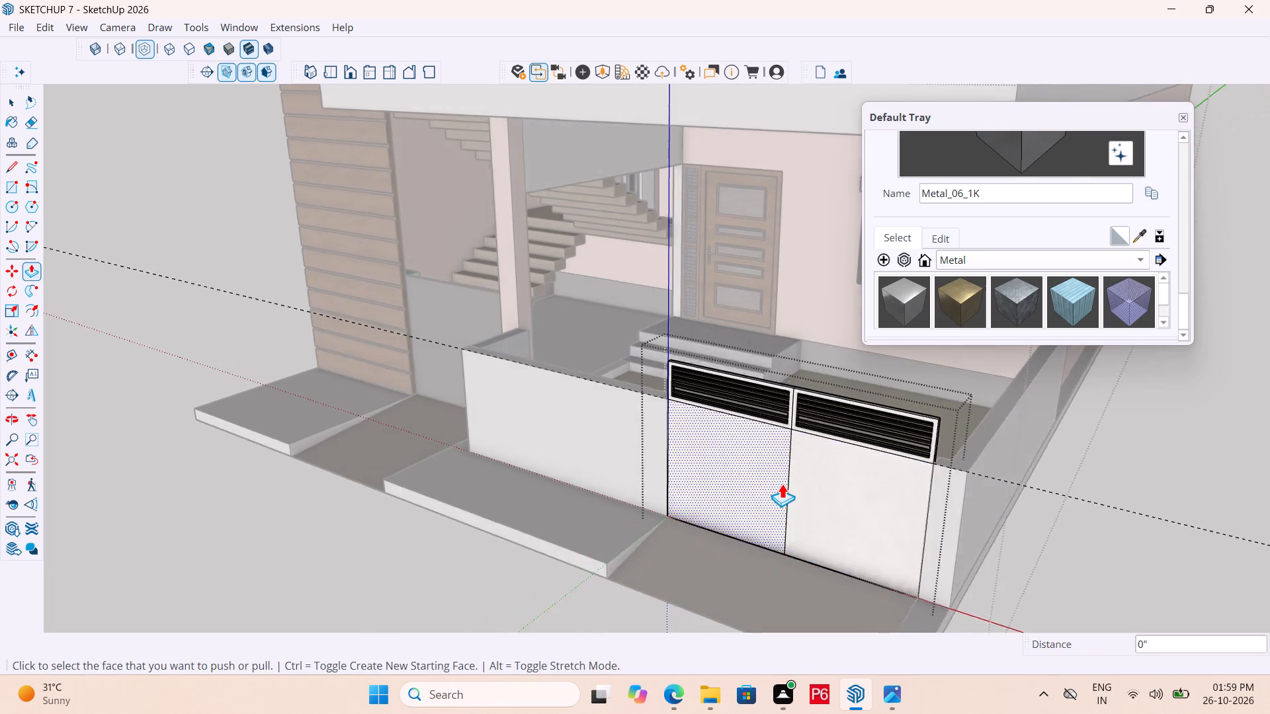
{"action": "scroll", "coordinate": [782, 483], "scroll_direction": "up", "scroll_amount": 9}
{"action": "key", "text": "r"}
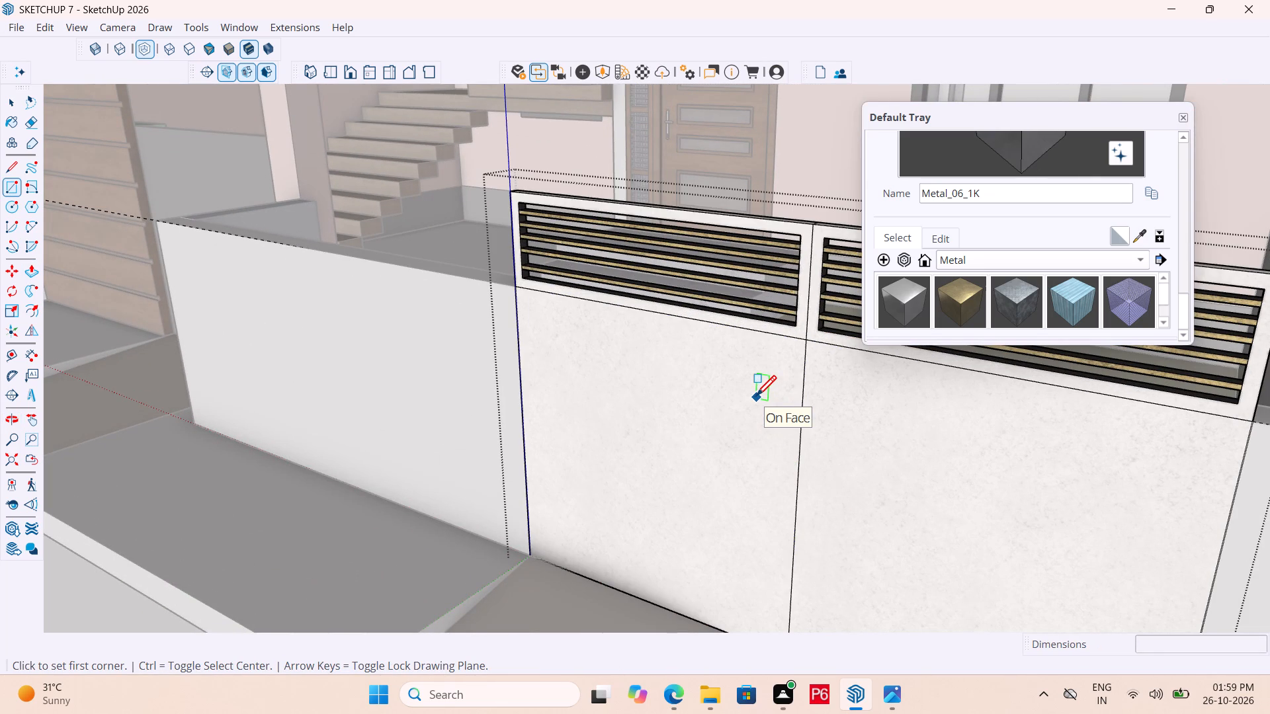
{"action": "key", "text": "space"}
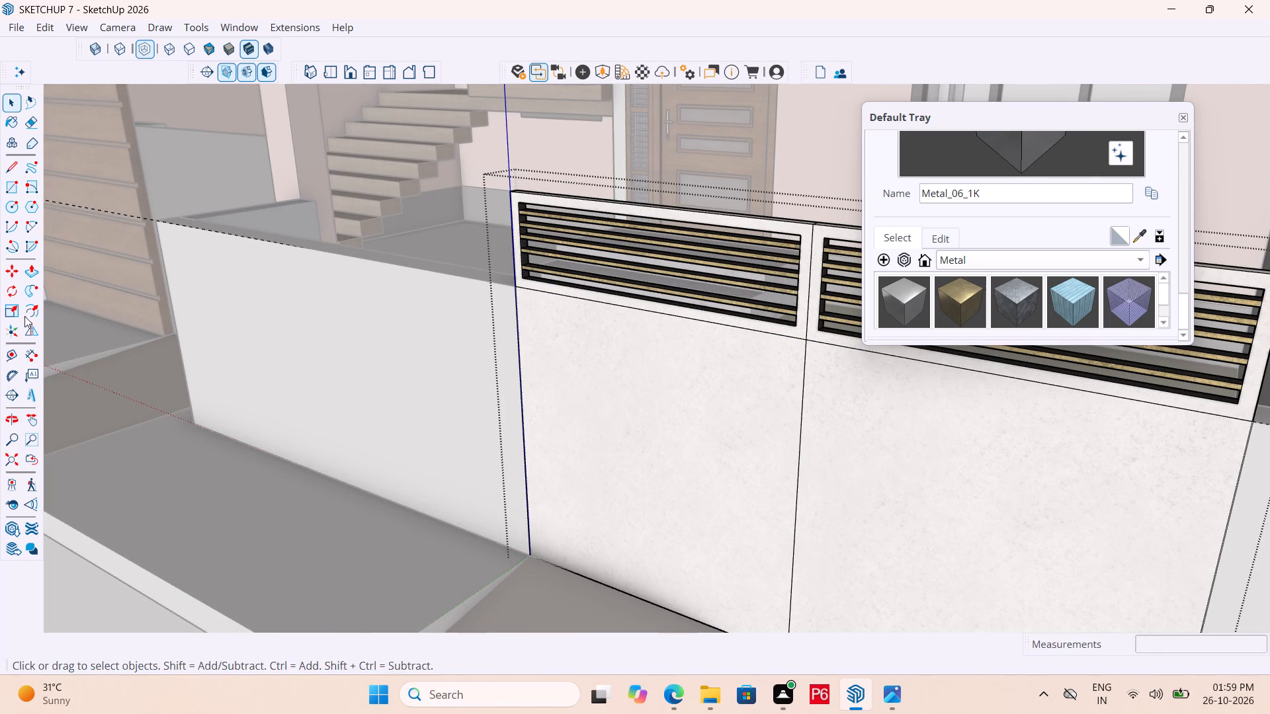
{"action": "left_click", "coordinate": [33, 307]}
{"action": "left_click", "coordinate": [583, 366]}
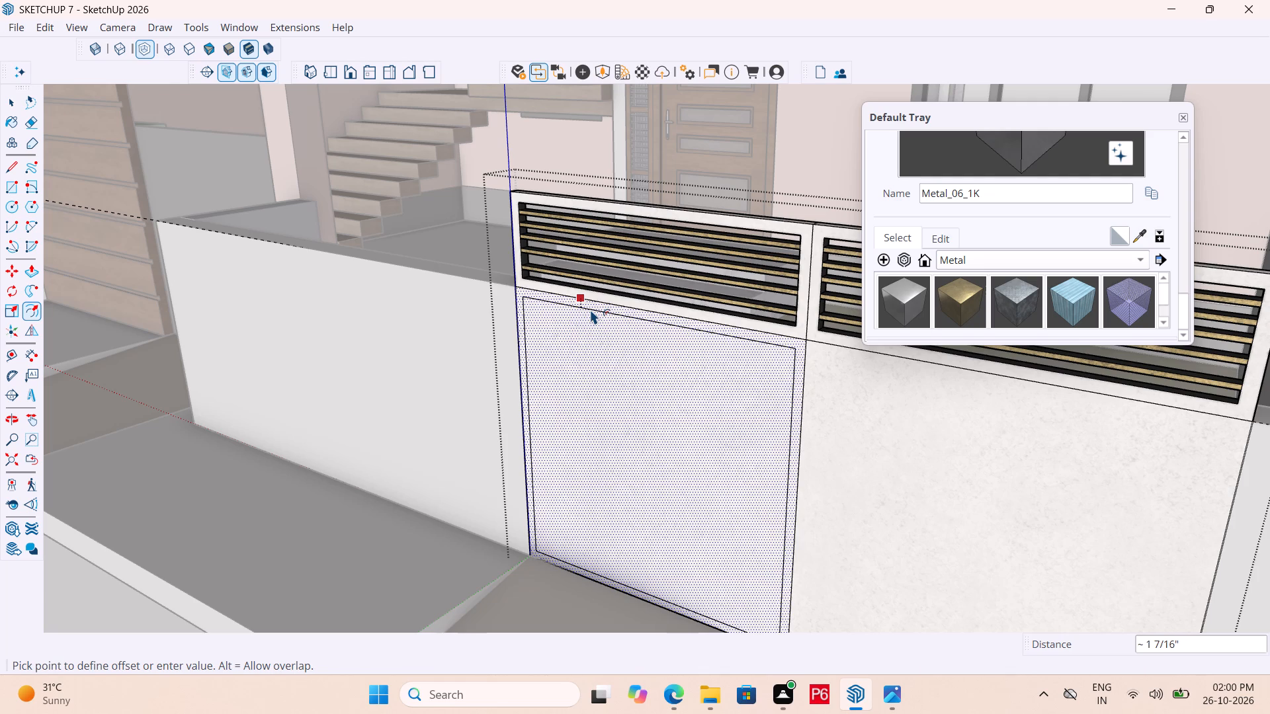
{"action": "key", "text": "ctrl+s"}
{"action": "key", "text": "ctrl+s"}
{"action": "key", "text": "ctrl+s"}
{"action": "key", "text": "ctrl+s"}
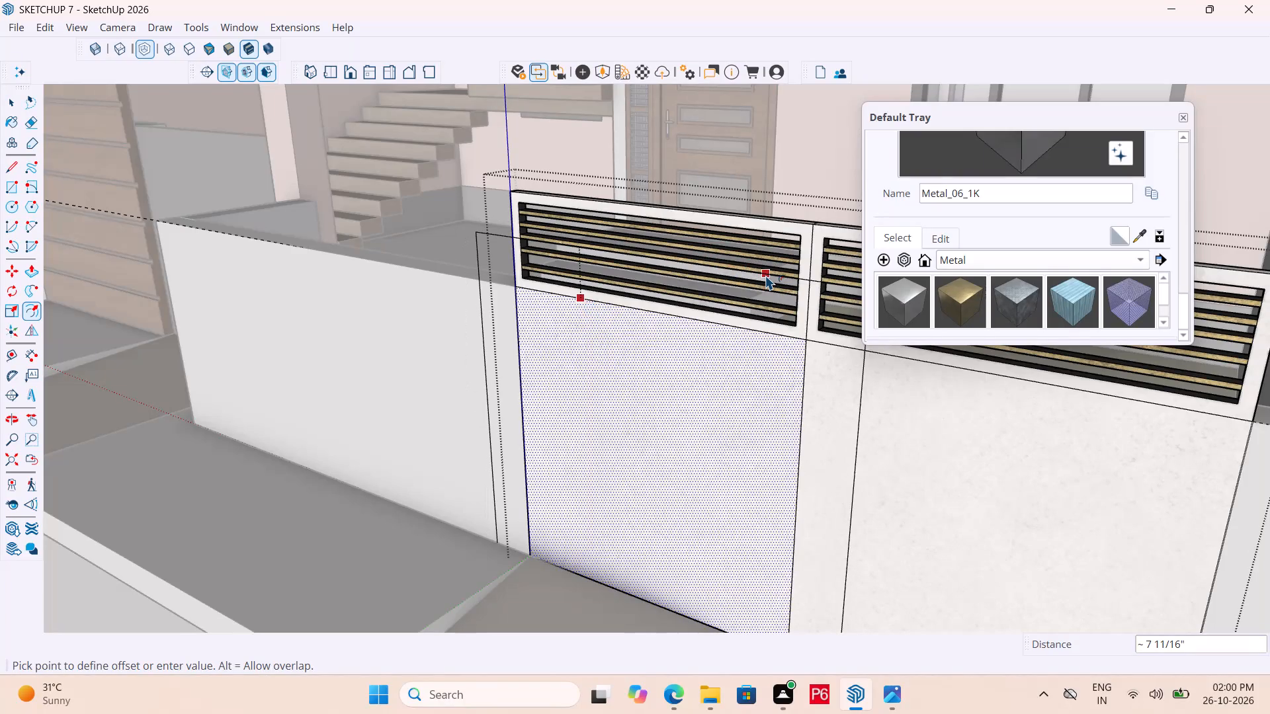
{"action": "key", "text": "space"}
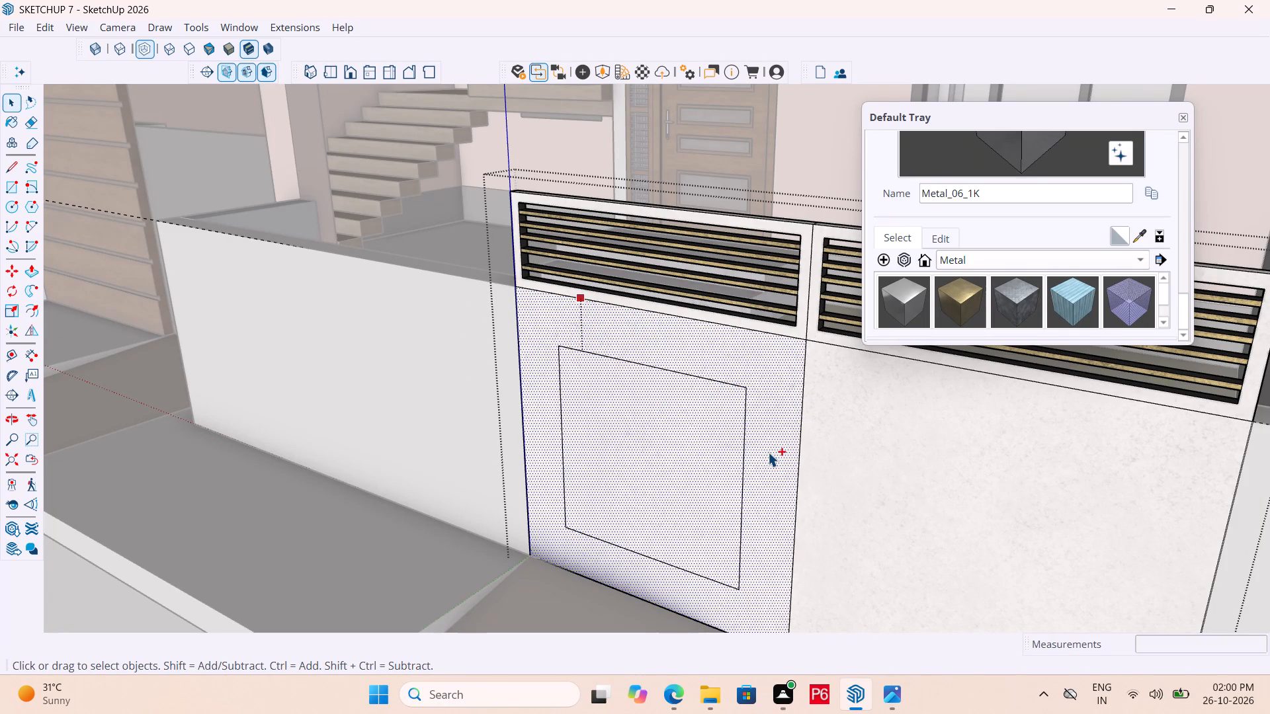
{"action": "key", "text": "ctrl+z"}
Draw a vertical line about 4' long near the outer side of each gate leaf's lower face, from top edge to bottom edge.
{"action": "key", "text": "l"}
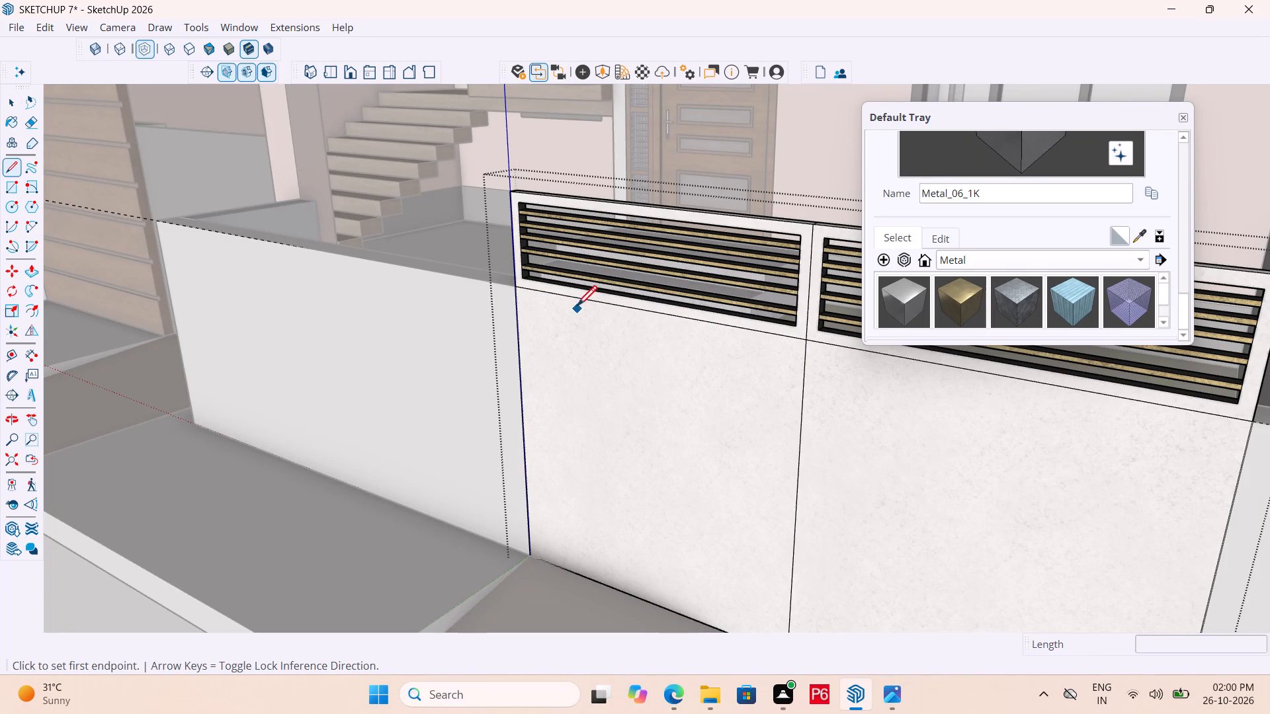
{"action": "left_click", "coordinate": [583, 303]}
{"action": "left_click", "coordinate": [597, 584]}
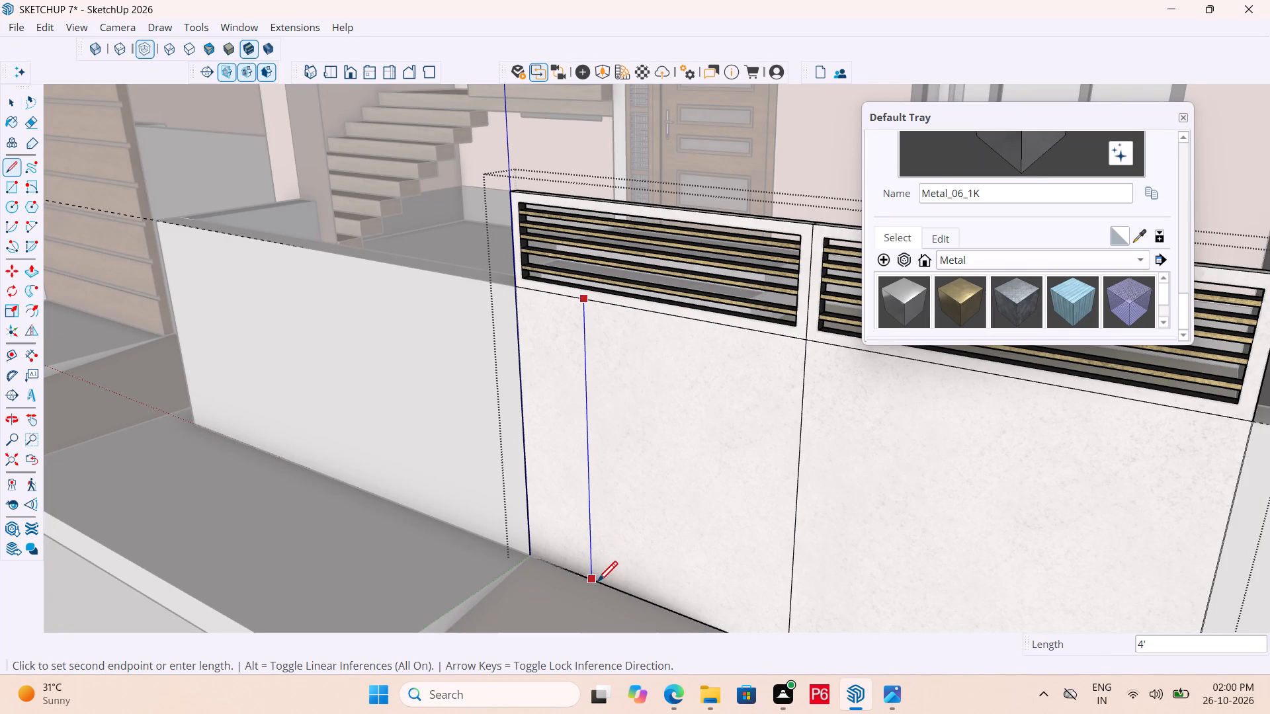
{"action": "scroll", "coordinate": [501, 309], "scroll_direction": "down", "scroll_amount": 3}
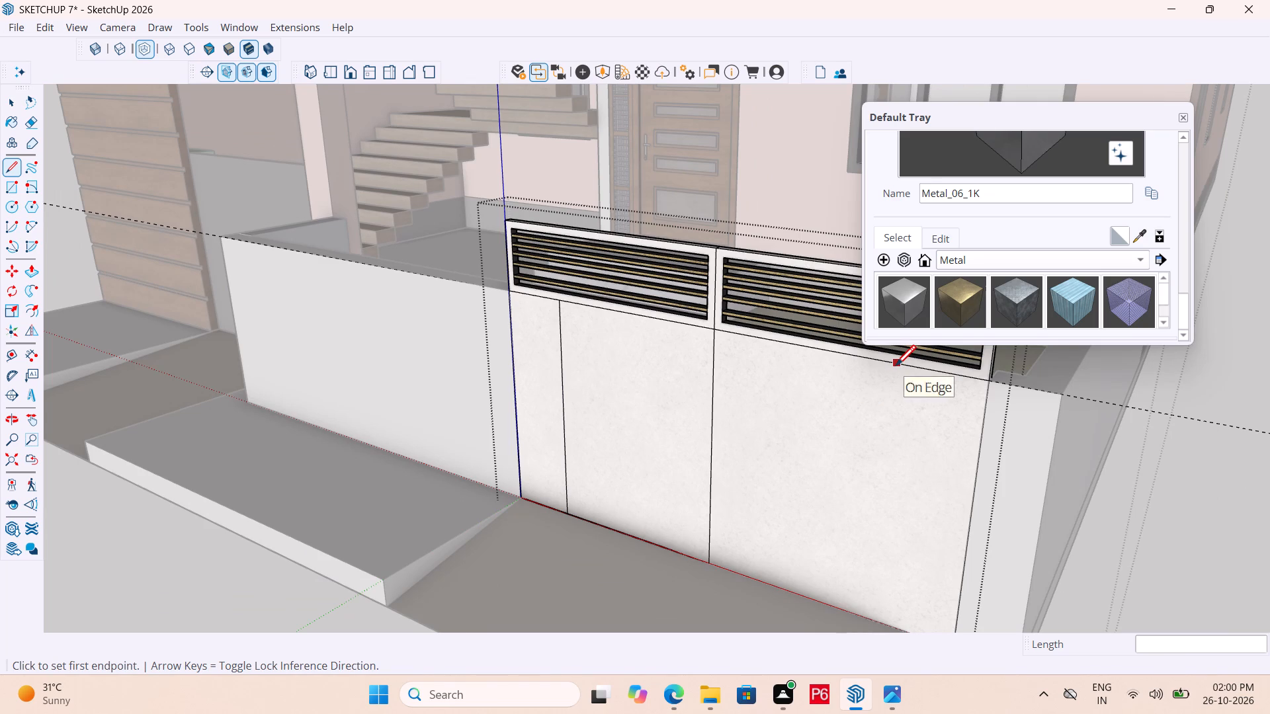
{"action": "left_click", "coordinate": [898, 369]}
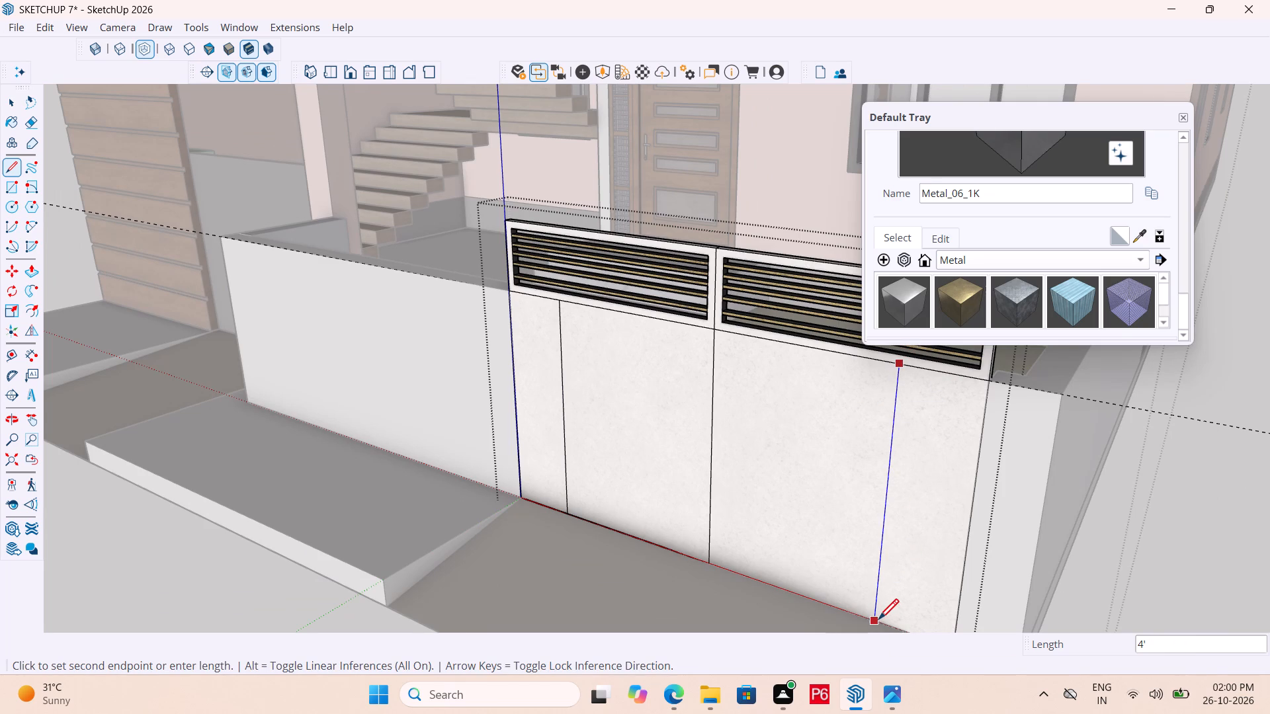
{"action": "left_click", "coordinate": [878, 621]}
{"action": "key", "text": "space"}
{"action": "middle_click_drag", "start_coordinate": [648, 452], "coordinate": [655, 456]}
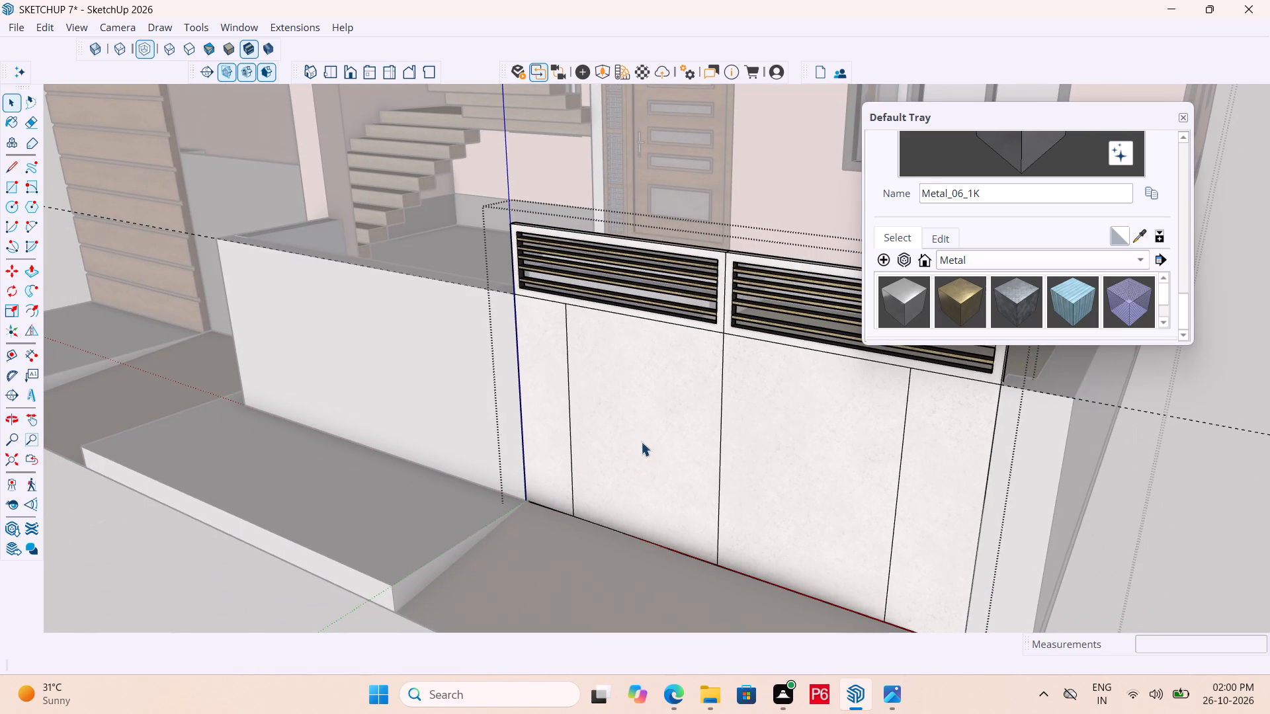
Offset the outlines of the two central lower faces, one per leaf, inward by about 13/16".
{"action": "scroll", "coordinate": [672, 338], "scroll_direction": "up", "scroll_amount": 3}
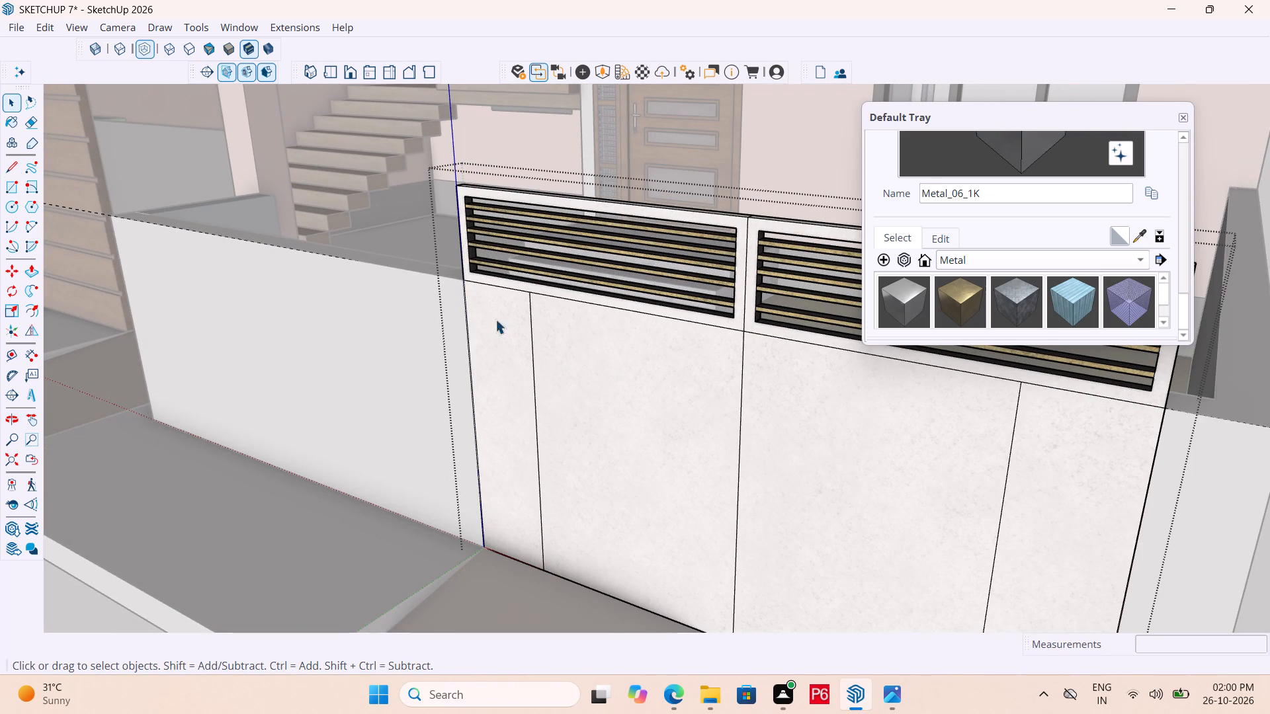
{"action": "left_click", "coordinate": [30, 311]}
{"action": "left_click", "coordinate": [652, 394]}
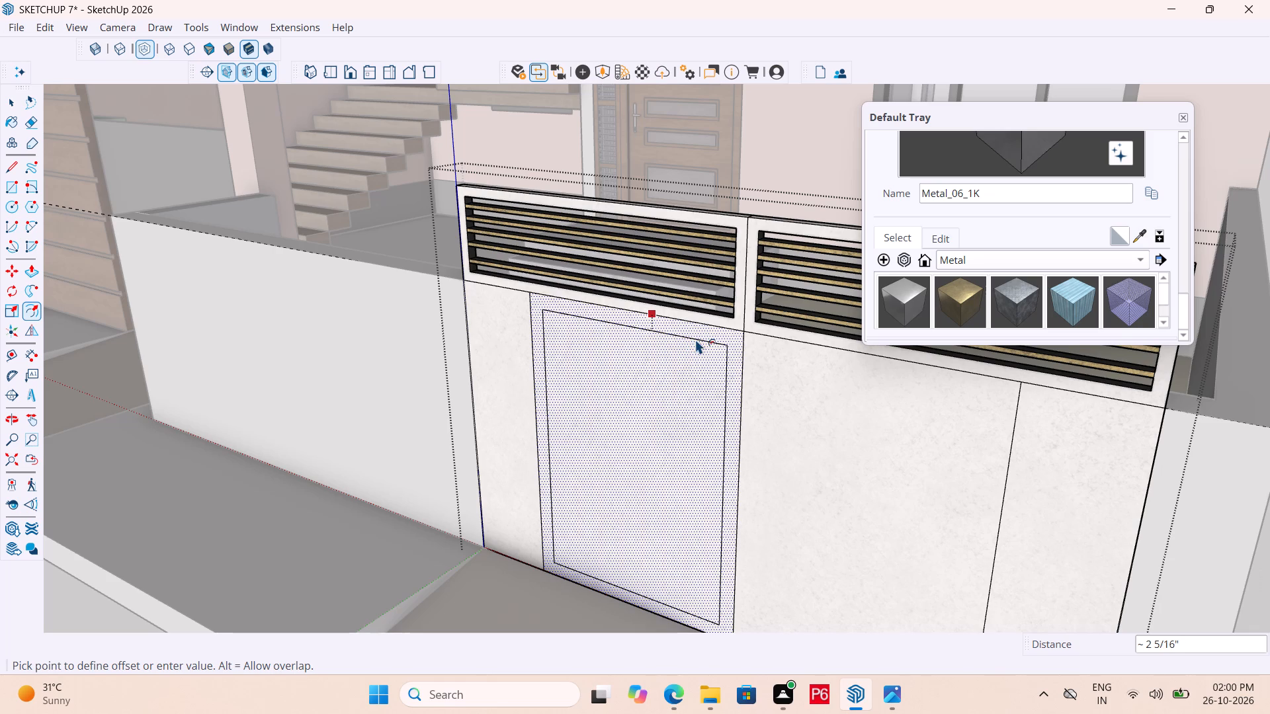
{"action": "scroll", "coordinate": [706, 340], "scroll_direction": "up", "scroll_amount": 4}
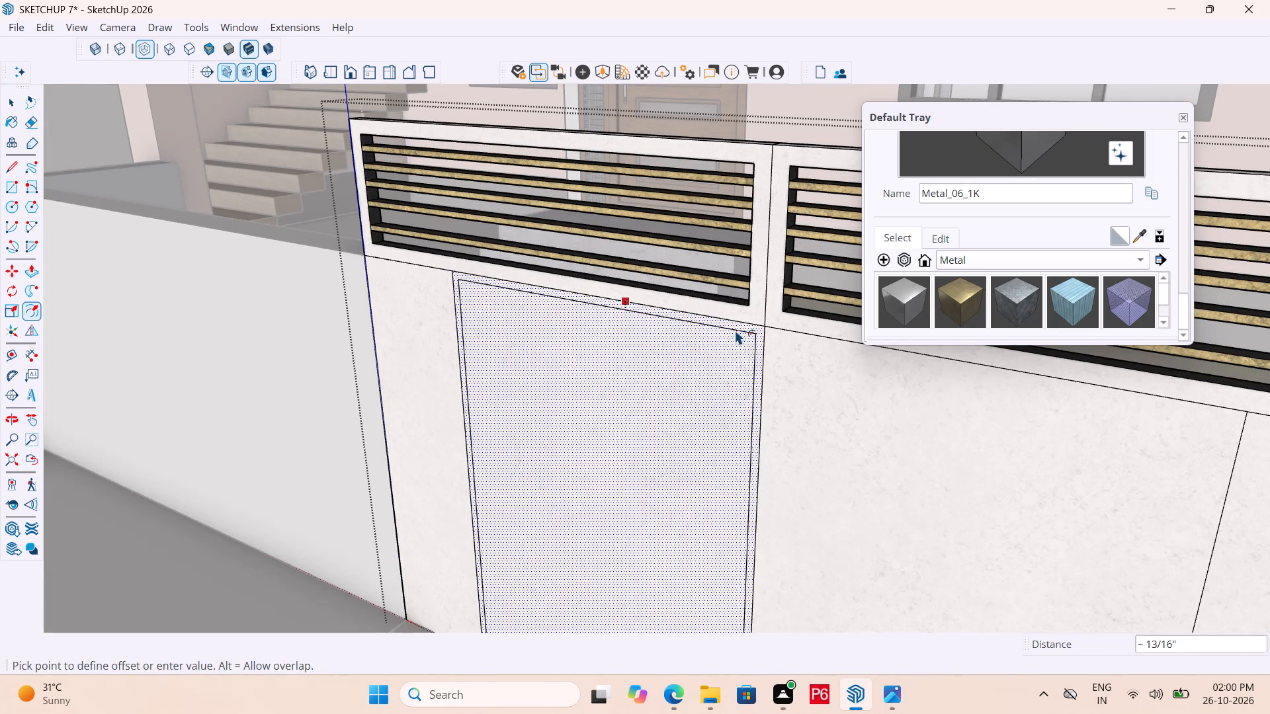
{"action": "left_click", "coordinate": [735, 330]}
{"action": "scroll", "coordinate": [536, 294], "scroll_direction": "down", "scroll_amount": 4}
{"action": "double_click", "coordinate": [797, 403]}
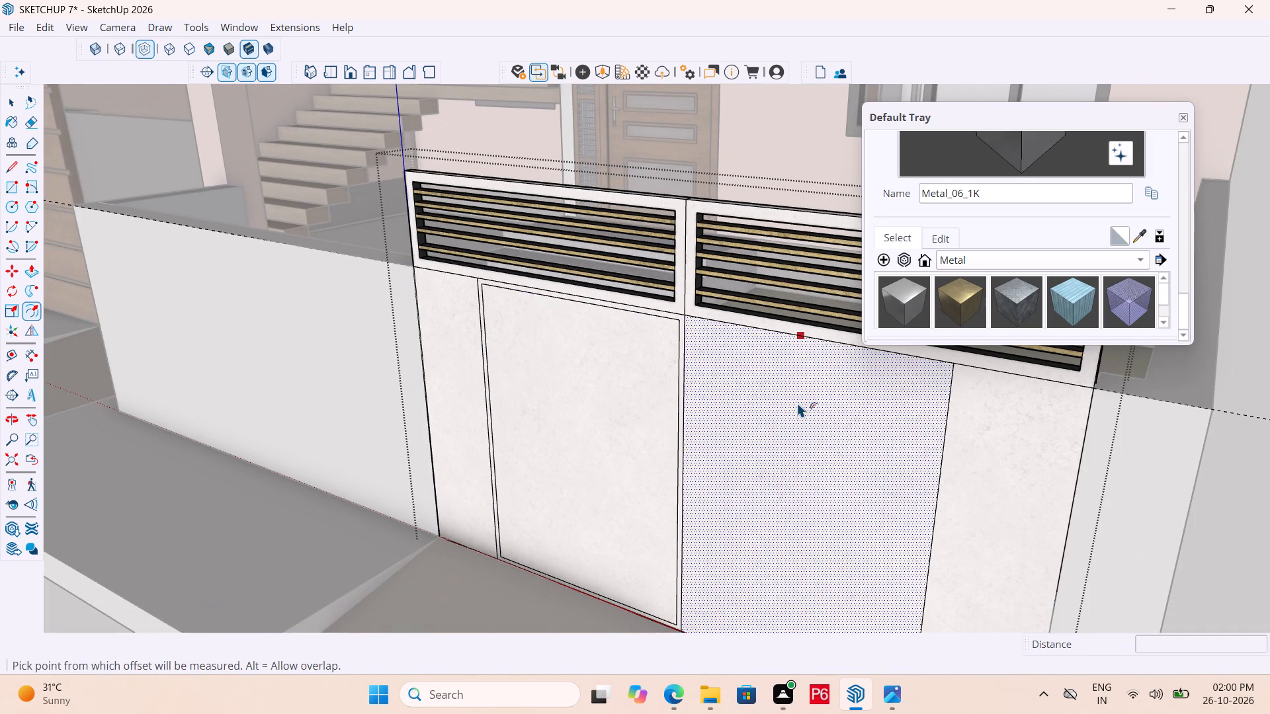
Draw a line about 5' 7" long across both inset panels, a little below their top edges.
{"action": "scroll", "coordinate": [550, 353], "scroll_direction": "up", "scroll_amount": 1}
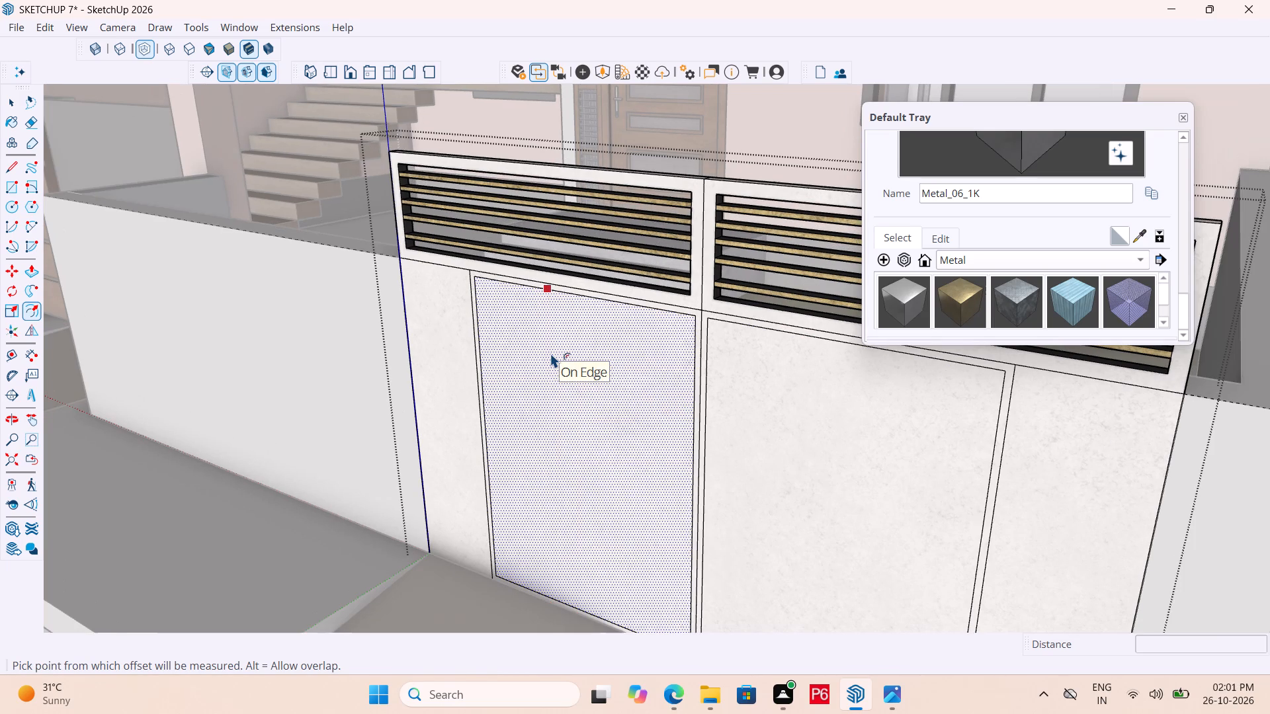
{"action": "scroll", "coordinate": [505, 328], "scroll_direction": "up", "scroll_amount": 9}
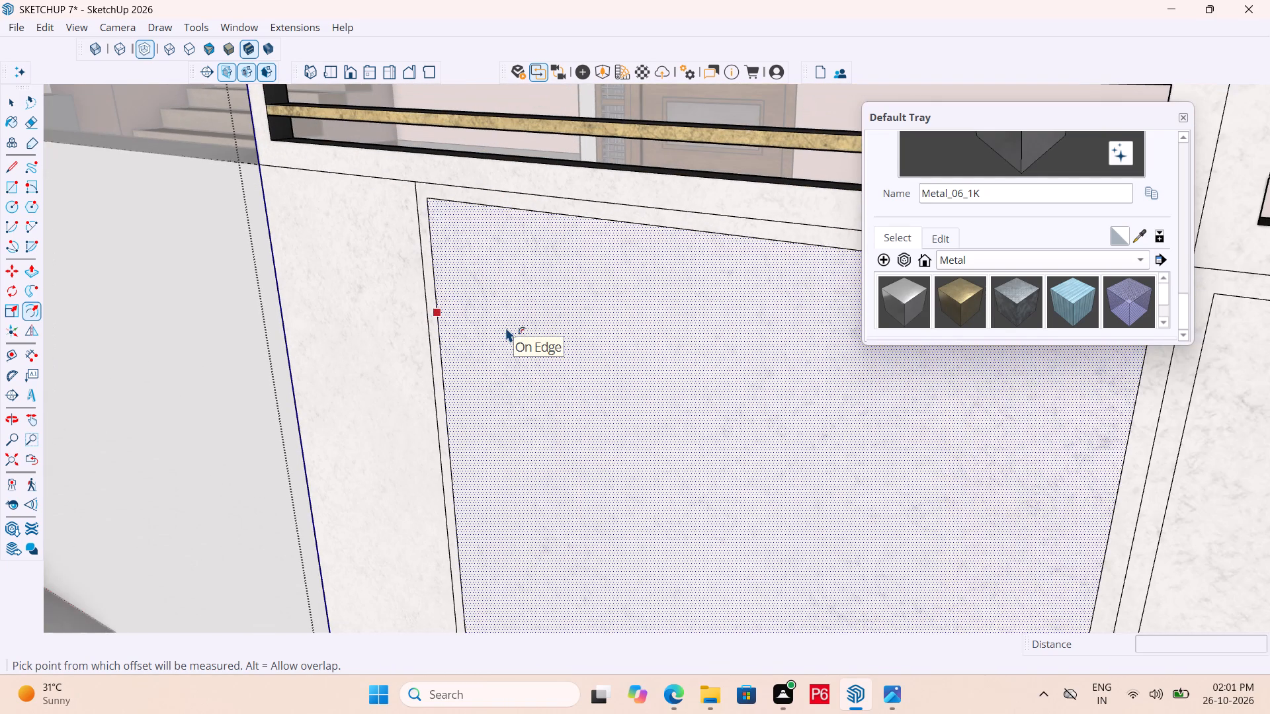
{"action": "key", "text": "l"}
{"action": "left_click", "coordinate": [432, 299]}
{"action": "scroll", "coordinate": [512, 315], "scroll_direction": "down", "scroll_amount": 6}
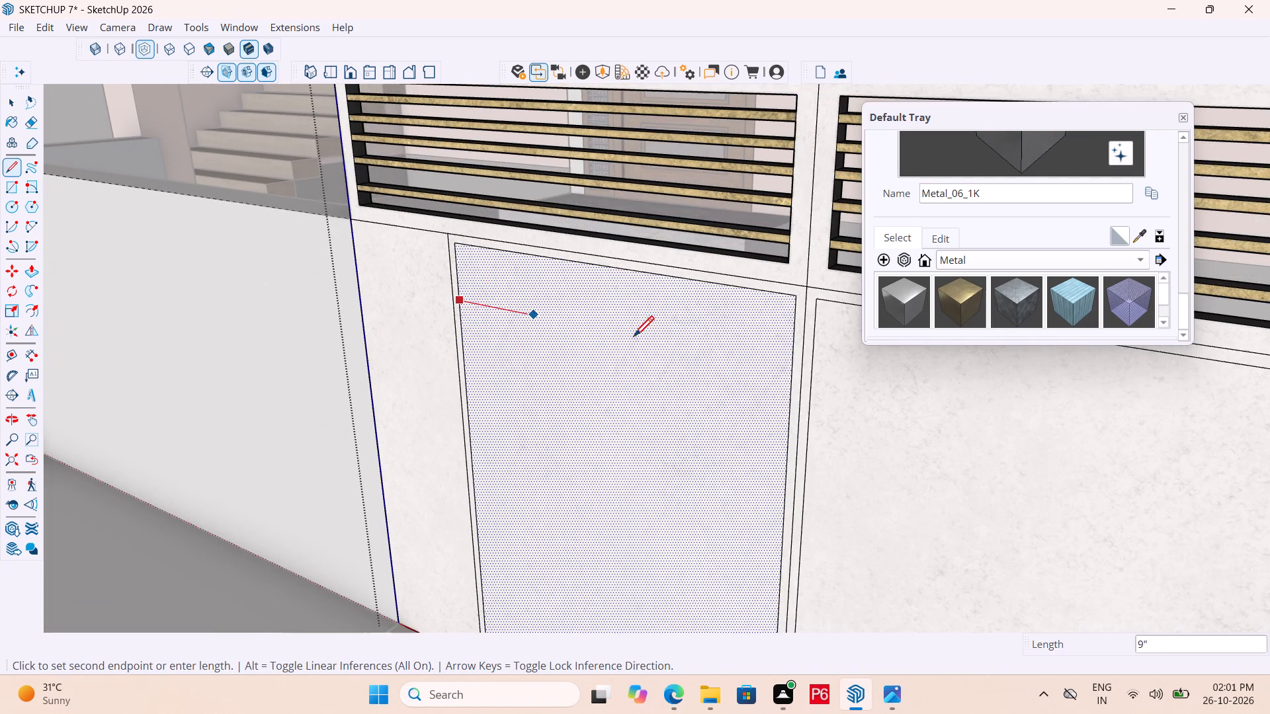
{"action": "scroll", "coordinate": [765, 360], "scroll_direction": "up", "scroll_amount": 4}
{"action": "scroll", "coordinate": [671, 366], "scroll_direction": "down", "scroll_amount": 6}
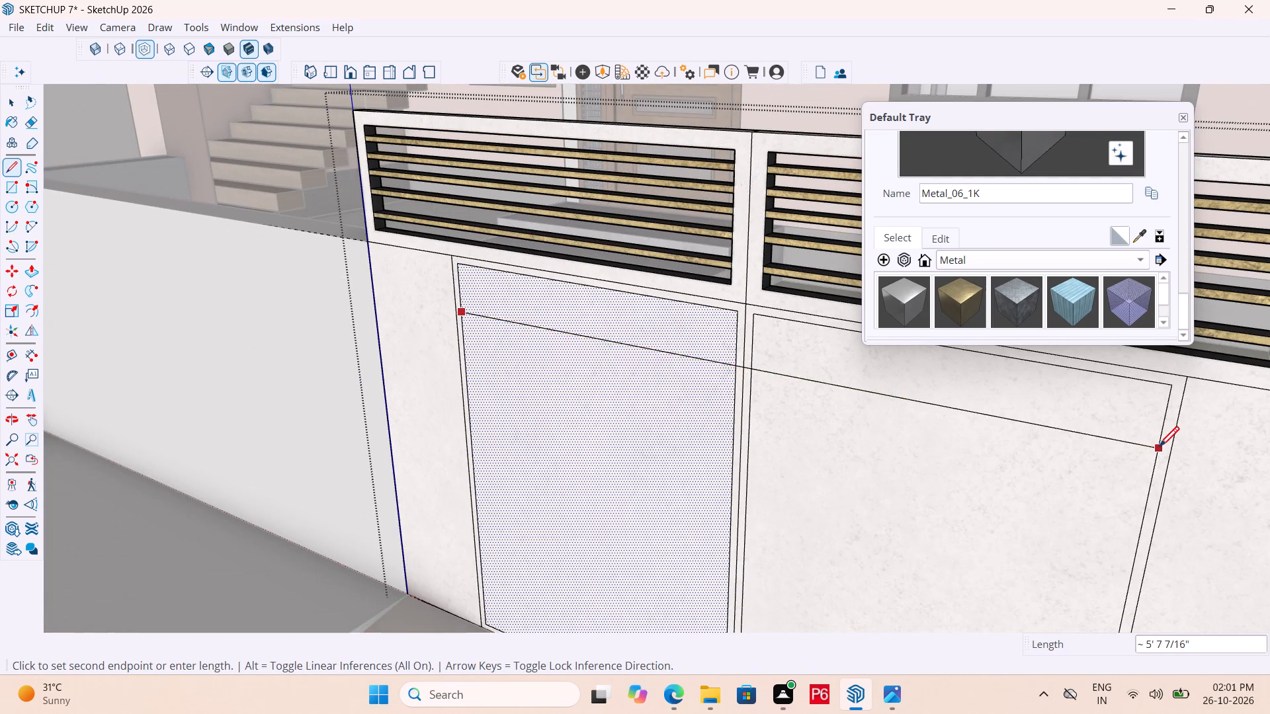
{"action": "left_click", "coordinate": [1154, 463]}
{"action": "key", "text": "space"}
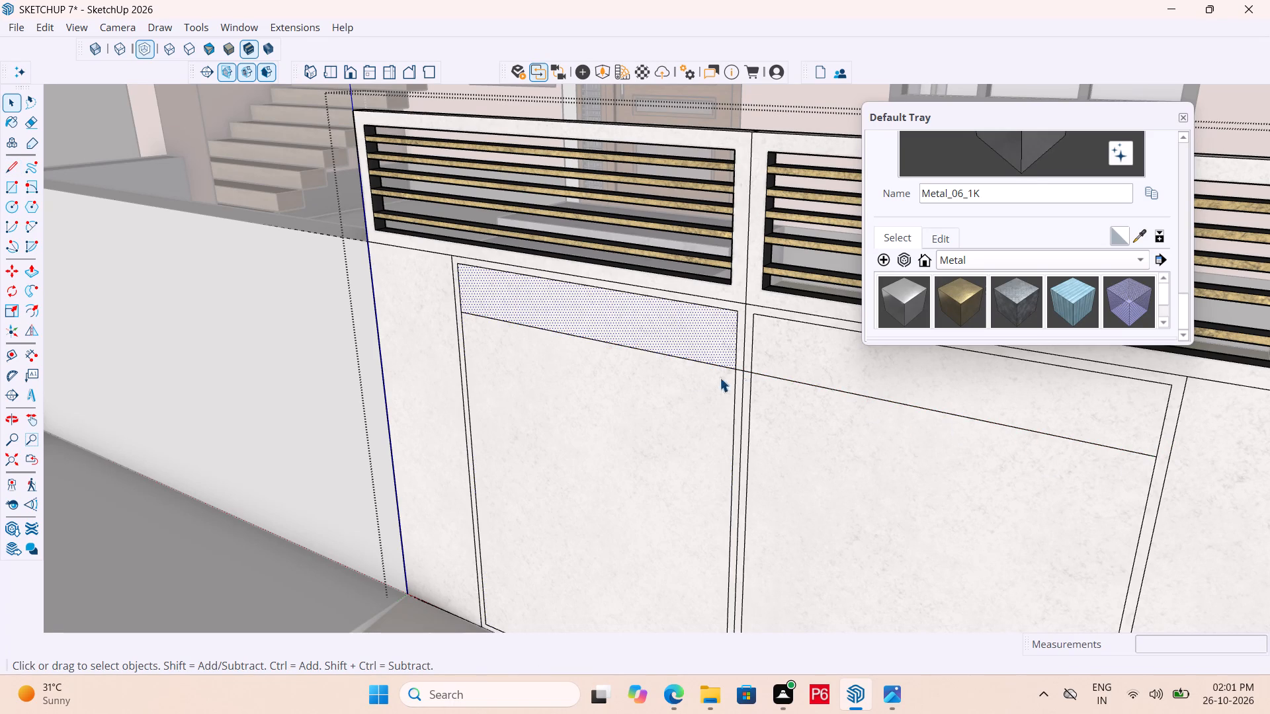
Draw a second line just below the first across both inset panels, forming a narrow horizontal band.
{"action": "key", "text": "l"}
{"action": "scroll", "coordinate": [468, 335], "scroll_direction": "up", "scroll_amount": 5}
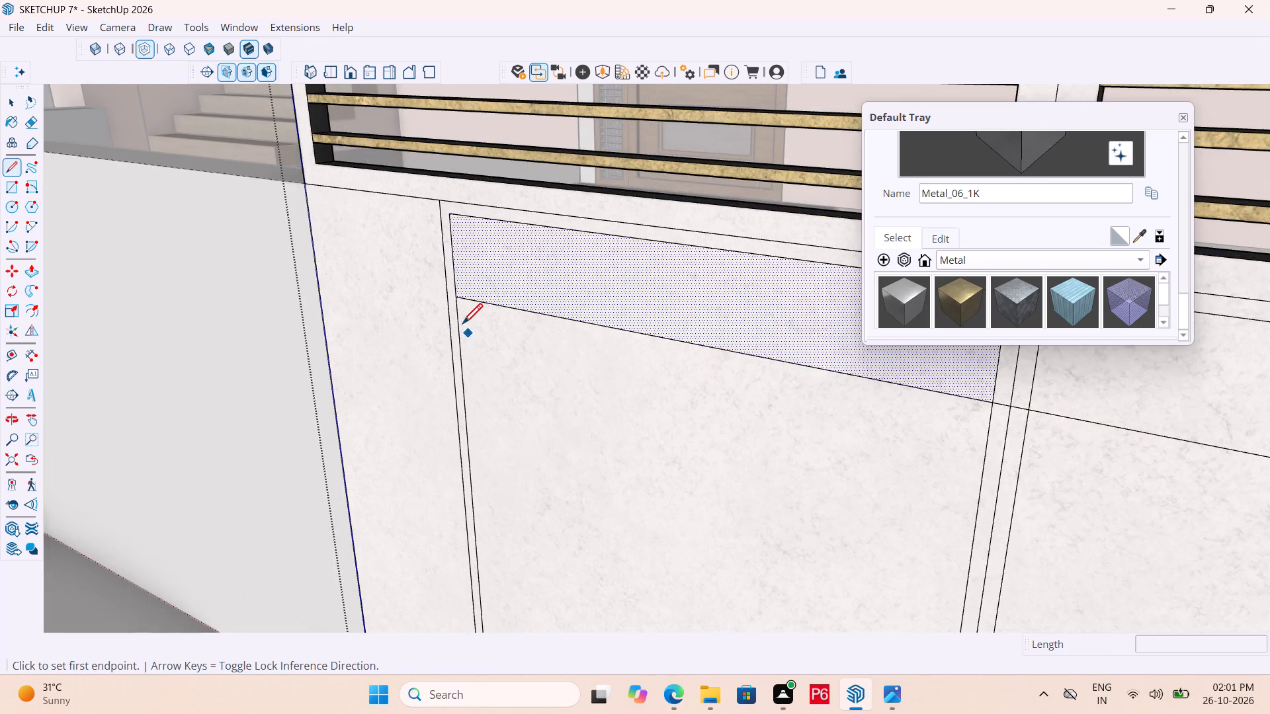
{"action": "scroll", "coordinate": [458, 323], "scroll_direction": "up", "scroll_amount": 4}
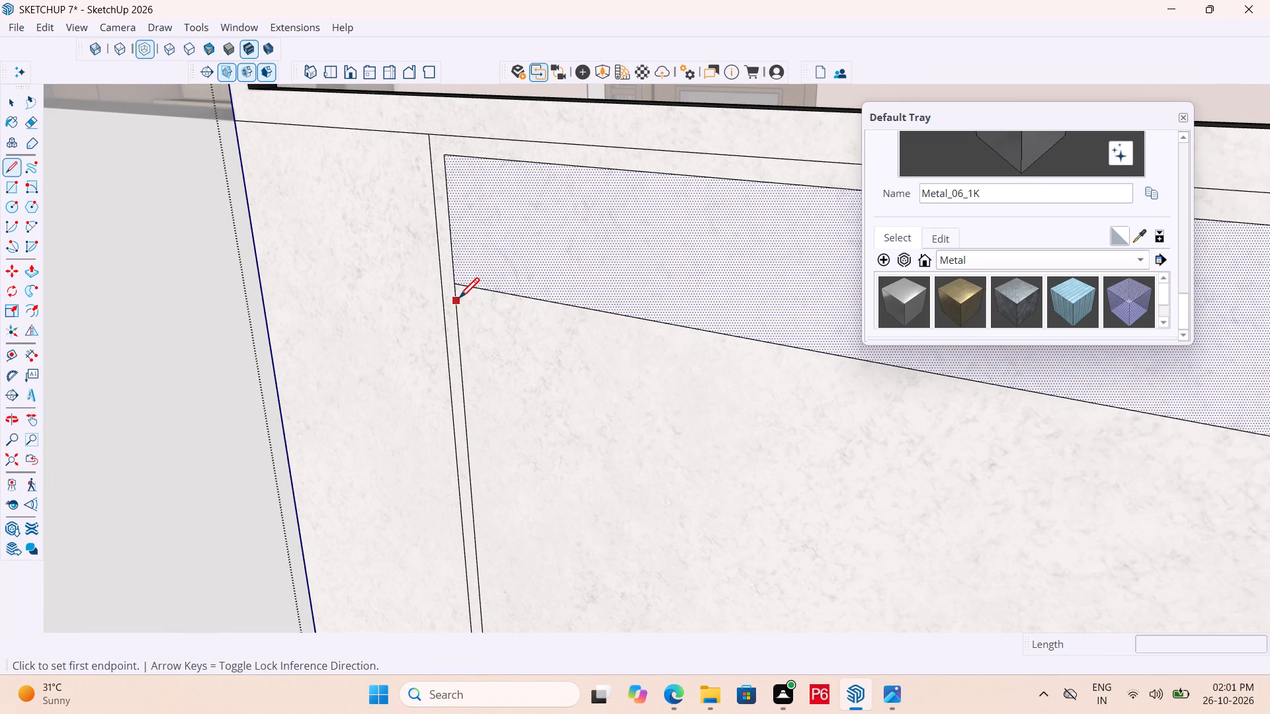
{"action": "left_click_drag", "start_coordinate": [459, 300], "coordinate": [467, 299]}
{"action": "scroll", "coordinate": [577, 376], "scroll_direction": "down", "scroll_amount": 10}
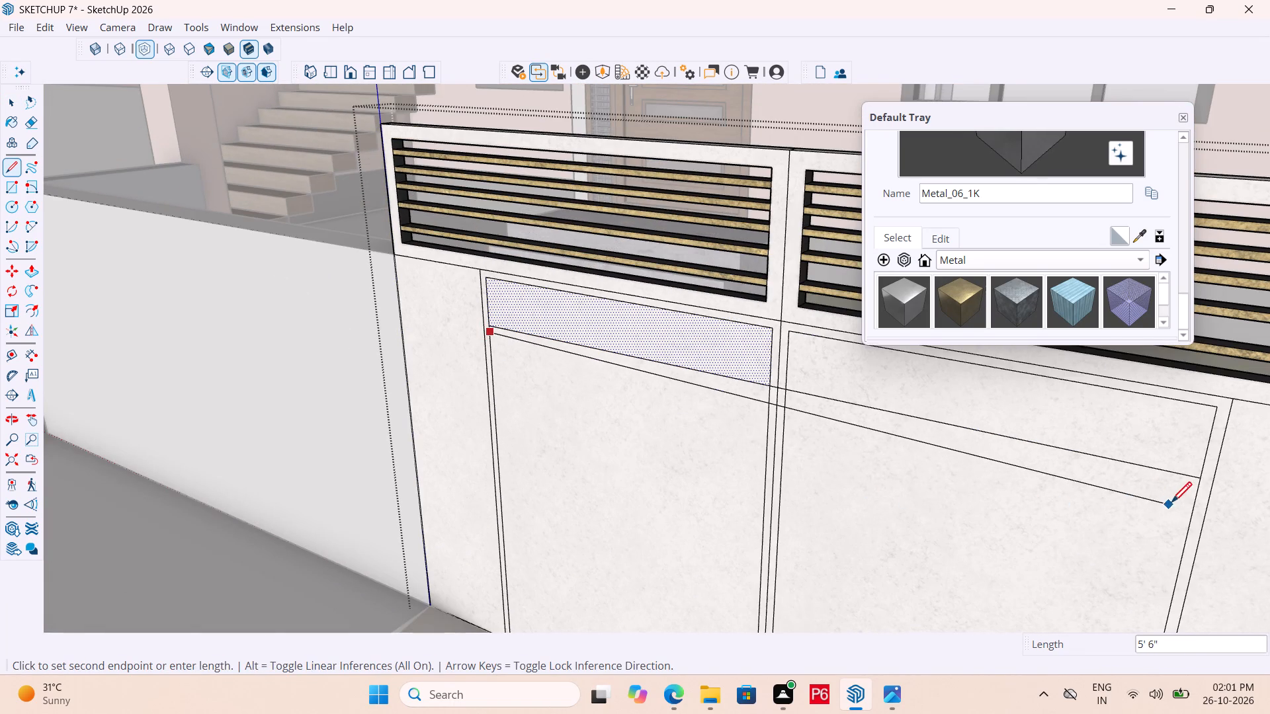
{"action": "scroll", "coordinate": [1180, 499], "scroll_direction": "up", "scroll_amount": 4}
{"action": "left_click", "coordinate": [1205, 487]}
{"action": "key", "text": "space"}
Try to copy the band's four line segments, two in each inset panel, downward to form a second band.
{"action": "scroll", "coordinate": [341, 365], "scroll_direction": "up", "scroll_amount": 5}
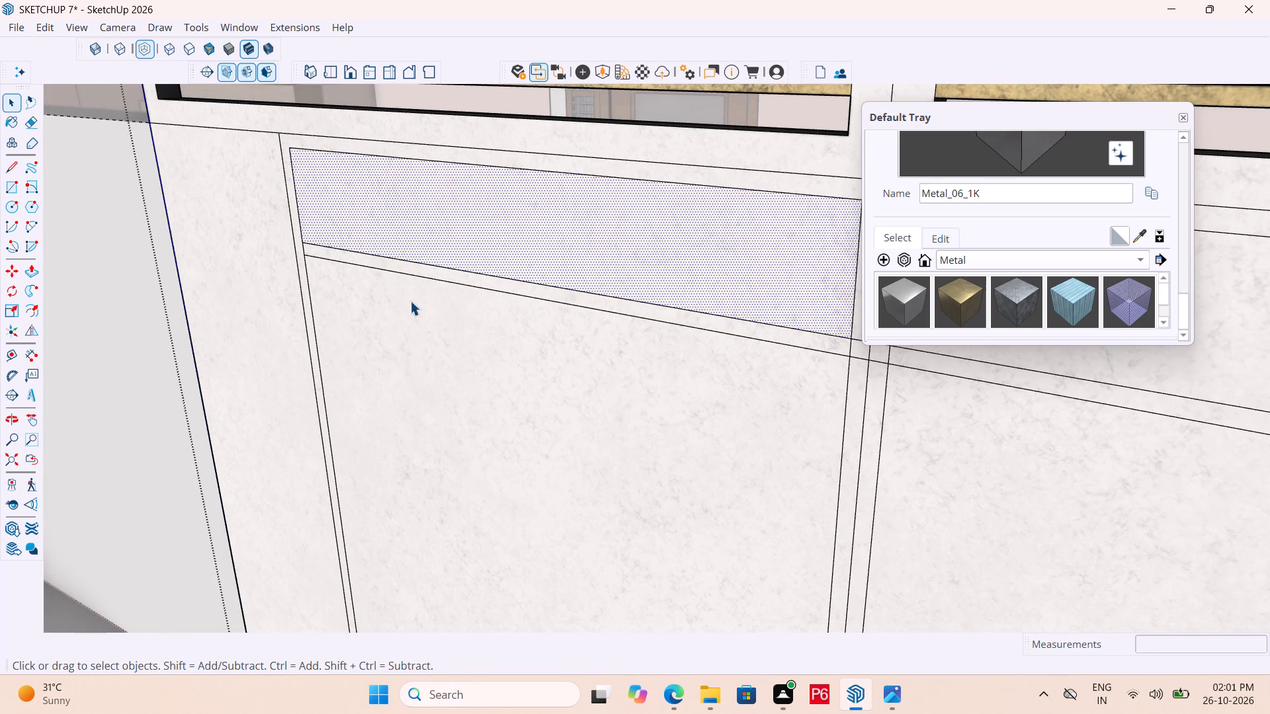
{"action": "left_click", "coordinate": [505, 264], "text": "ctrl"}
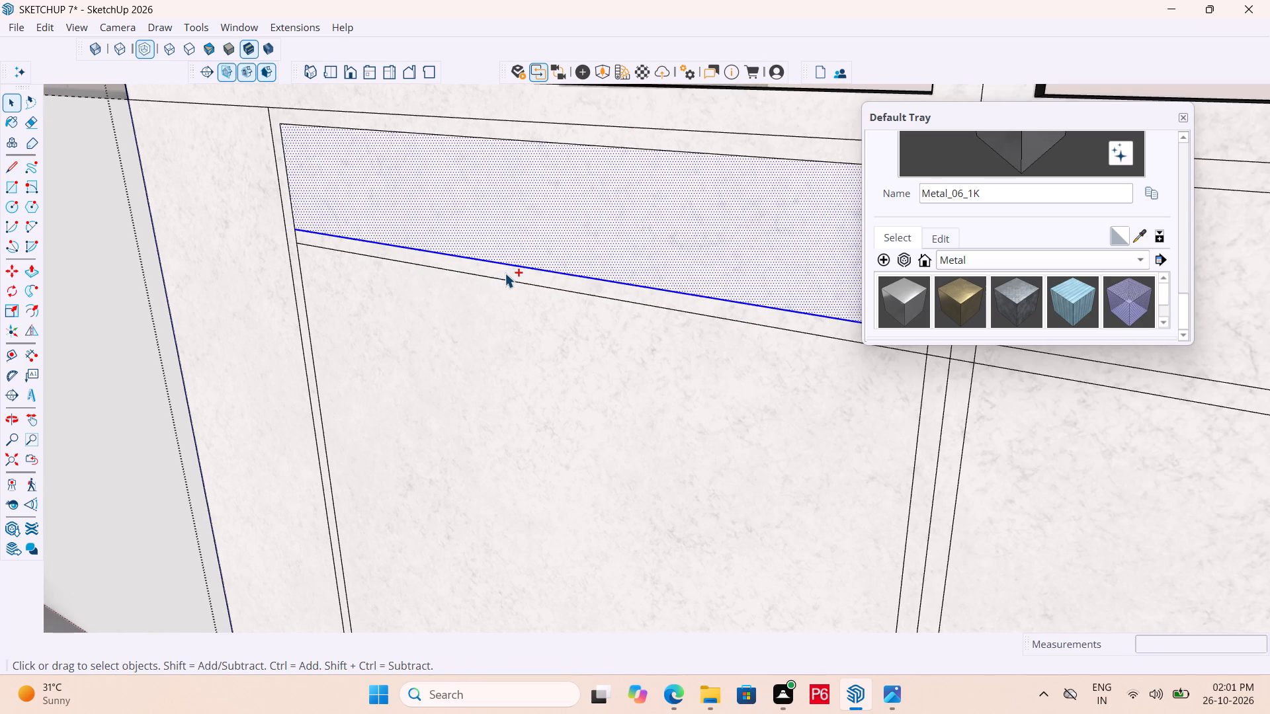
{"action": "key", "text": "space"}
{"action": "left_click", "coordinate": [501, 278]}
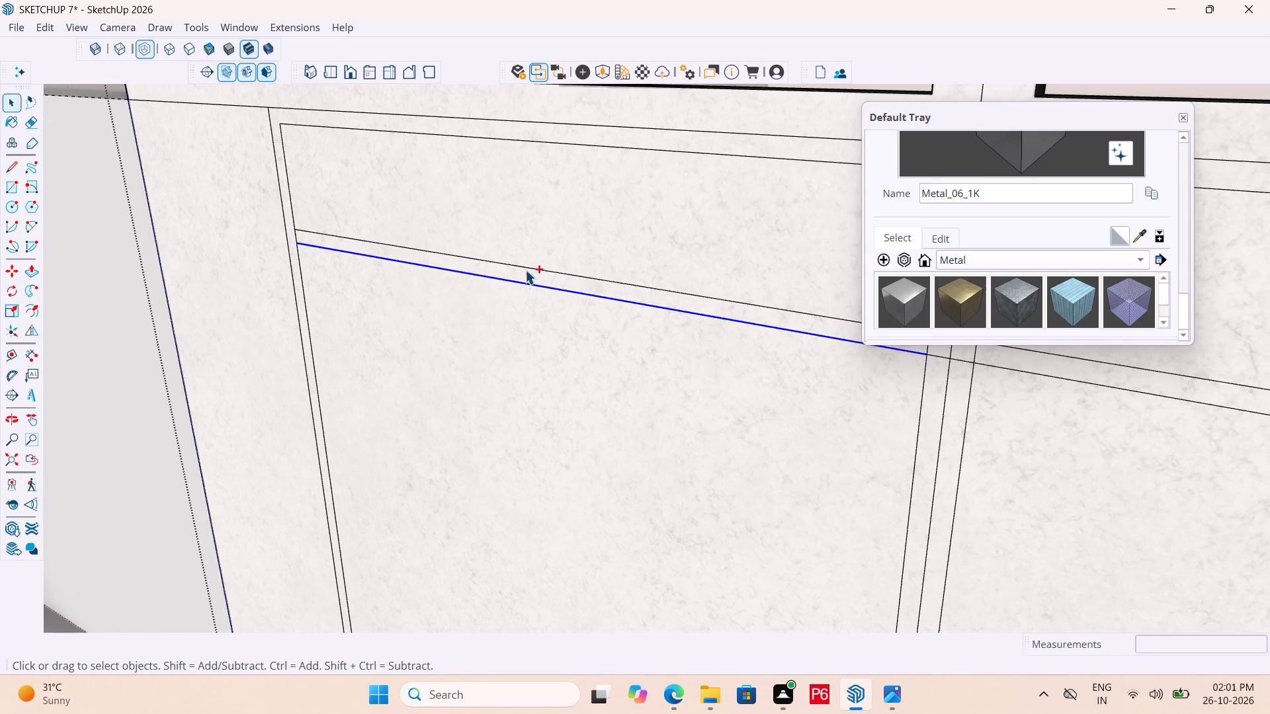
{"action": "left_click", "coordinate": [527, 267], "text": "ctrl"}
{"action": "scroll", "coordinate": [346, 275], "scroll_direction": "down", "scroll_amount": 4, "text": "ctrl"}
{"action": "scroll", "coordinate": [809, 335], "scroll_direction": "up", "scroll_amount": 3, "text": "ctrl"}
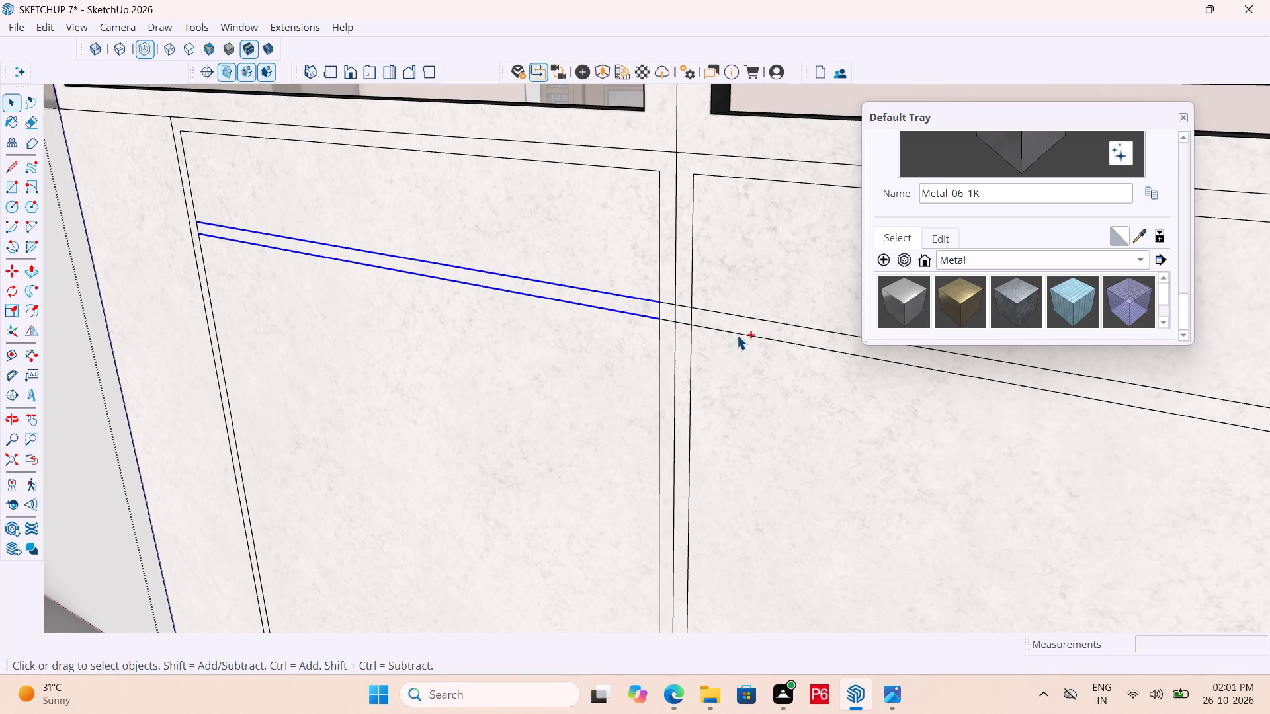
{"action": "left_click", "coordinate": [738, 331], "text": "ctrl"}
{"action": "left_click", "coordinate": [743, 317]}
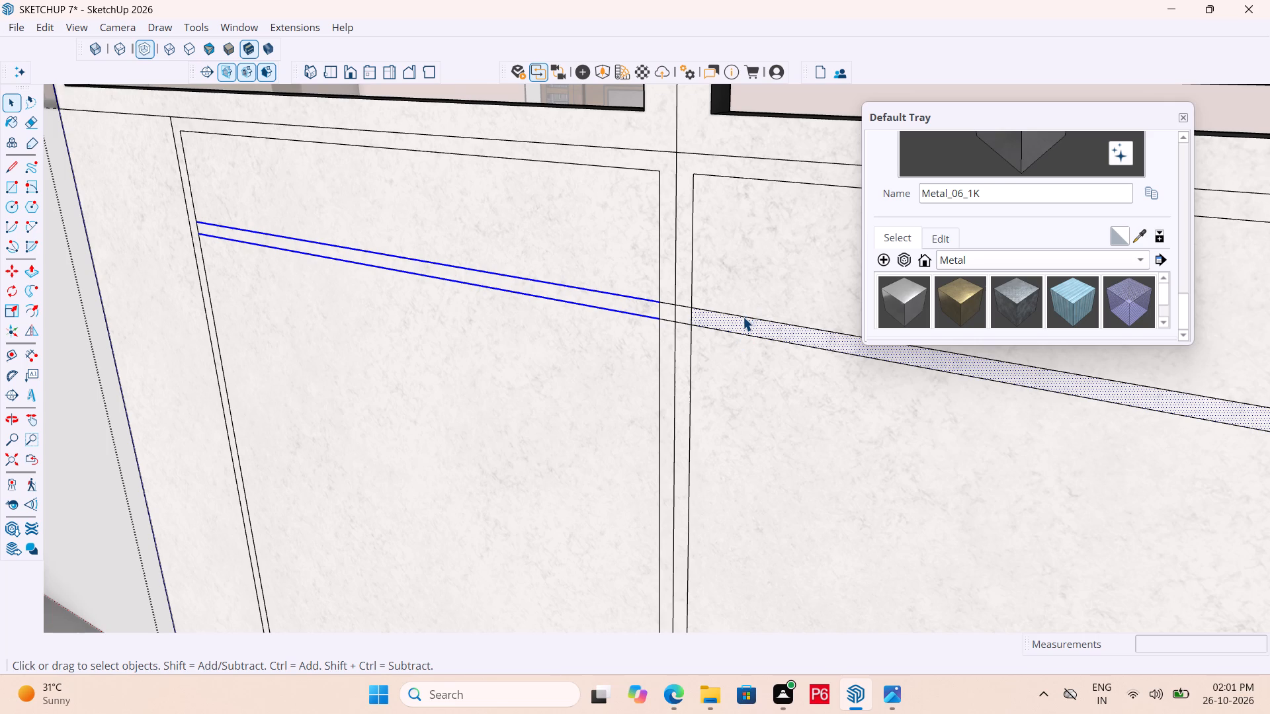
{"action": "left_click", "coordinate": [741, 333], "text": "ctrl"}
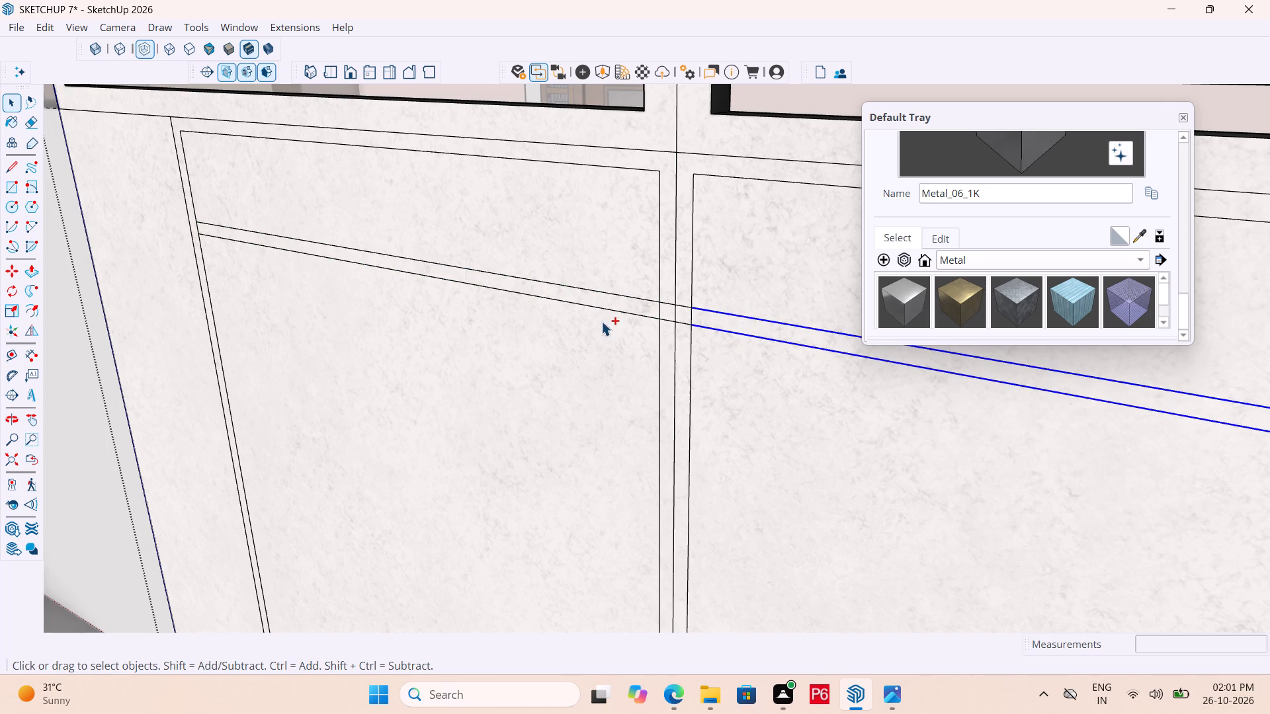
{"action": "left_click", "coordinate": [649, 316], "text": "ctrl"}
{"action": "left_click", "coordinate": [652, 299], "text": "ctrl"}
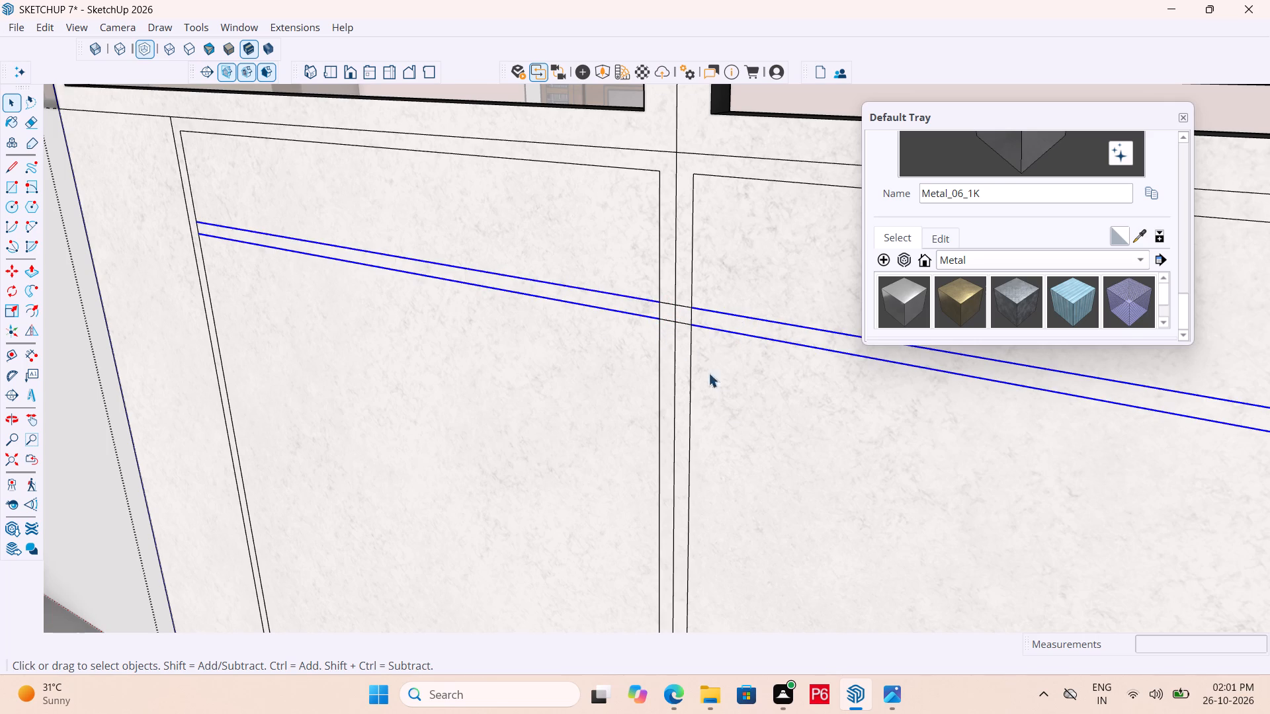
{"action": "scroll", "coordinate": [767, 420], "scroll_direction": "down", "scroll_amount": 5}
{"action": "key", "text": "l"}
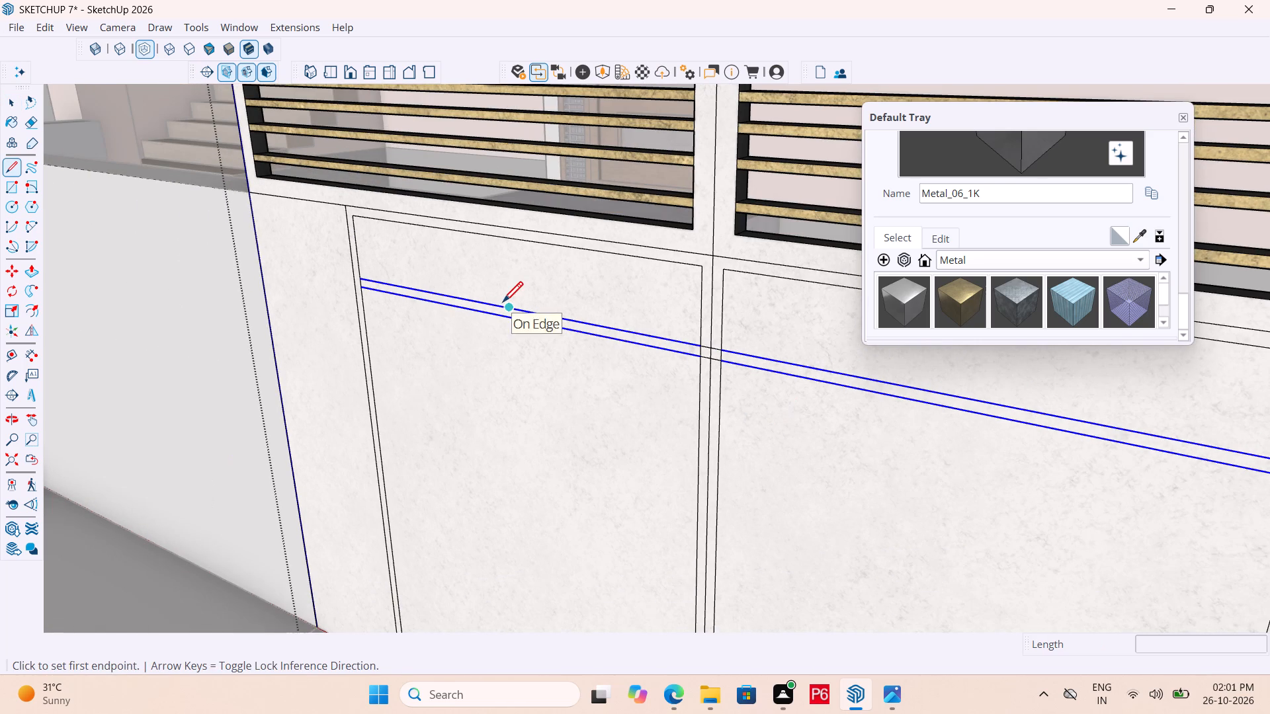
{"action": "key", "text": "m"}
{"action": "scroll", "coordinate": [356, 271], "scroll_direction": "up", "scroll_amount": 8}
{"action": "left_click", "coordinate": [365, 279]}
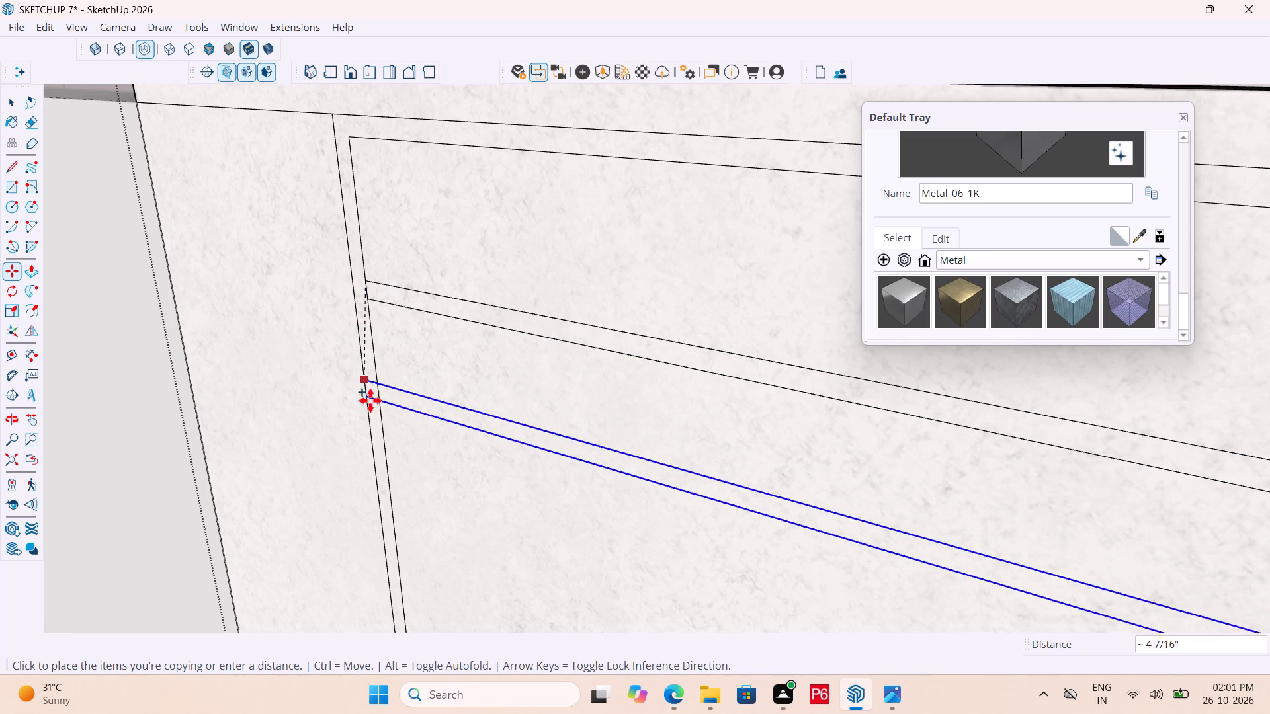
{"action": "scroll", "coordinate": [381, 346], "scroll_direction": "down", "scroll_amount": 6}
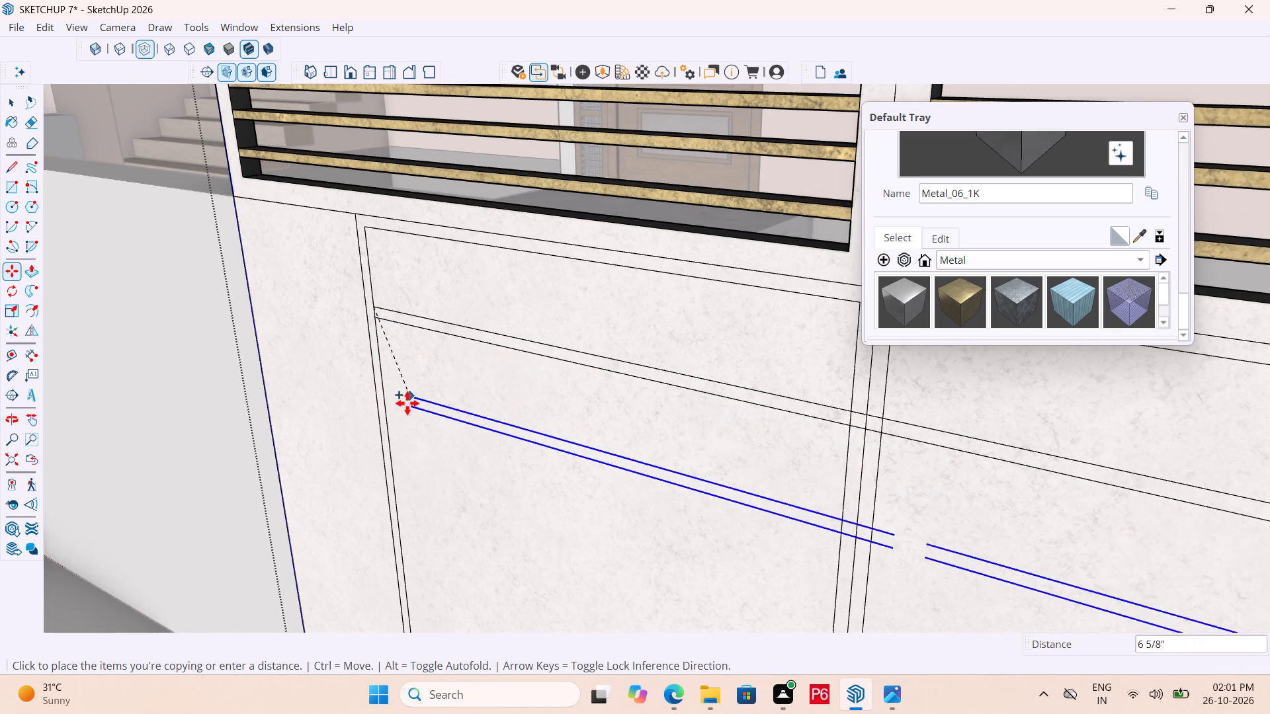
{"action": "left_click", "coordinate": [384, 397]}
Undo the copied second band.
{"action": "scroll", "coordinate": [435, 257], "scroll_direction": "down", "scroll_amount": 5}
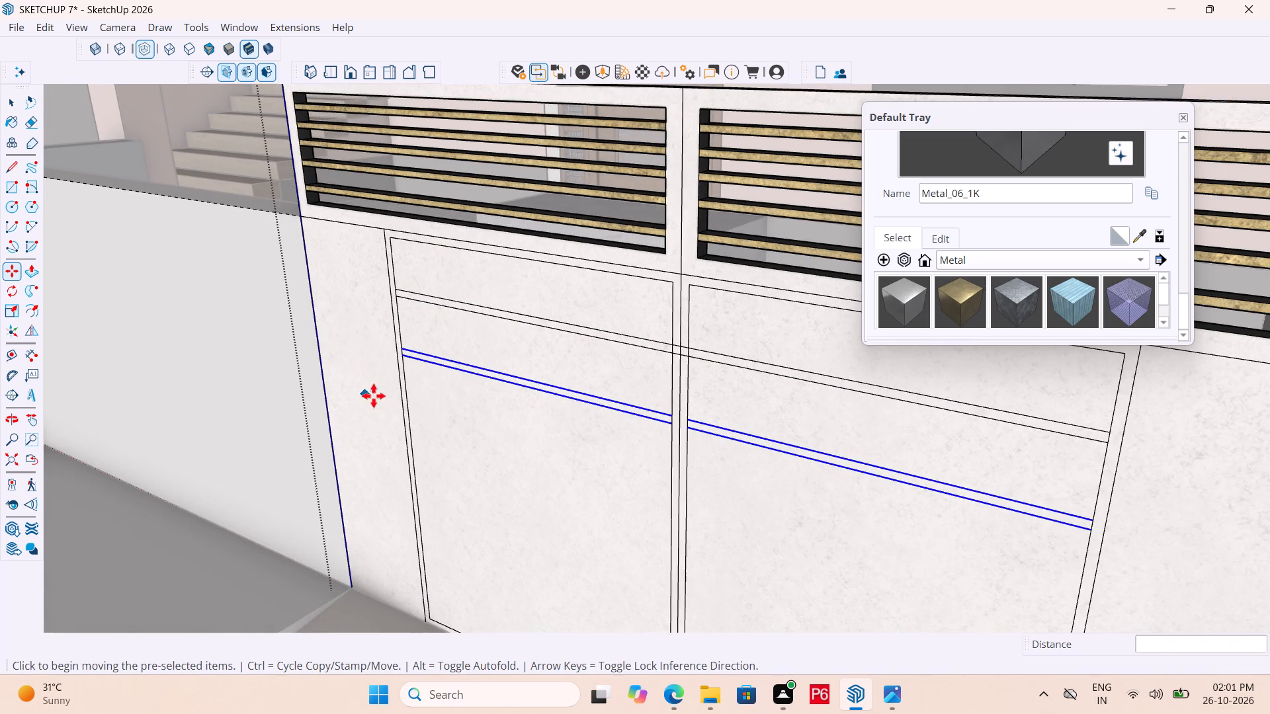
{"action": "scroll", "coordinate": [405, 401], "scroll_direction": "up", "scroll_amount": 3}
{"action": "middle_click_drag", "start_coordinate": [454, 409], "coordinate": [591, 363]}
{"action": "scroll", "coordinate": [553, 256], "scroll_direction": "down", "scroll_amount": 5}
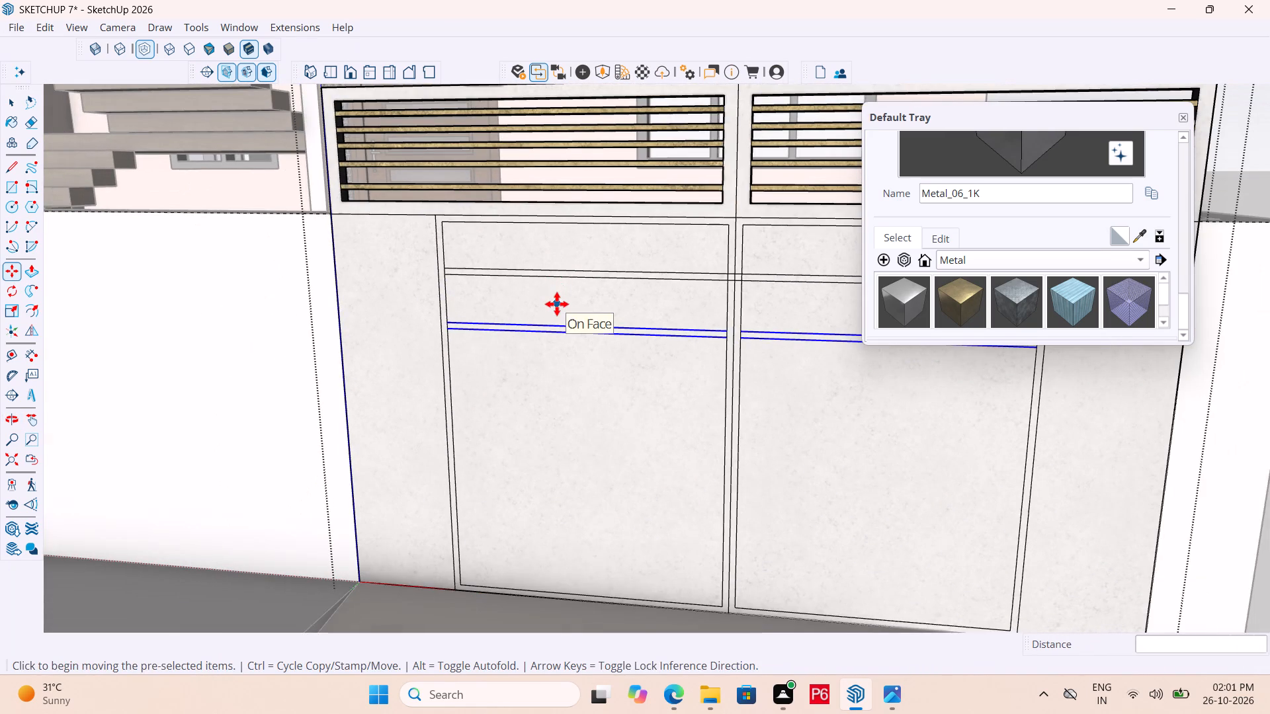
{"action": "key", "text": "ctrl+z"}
Copy the band's four line segments about 4 9/16" downward to form a second band across both inset panels.
{"action": "scroll", "coordinate": [497, 277], "scroll_direction": "up", "scroll_amount": 4}
{"action": "key", "text": "space"}
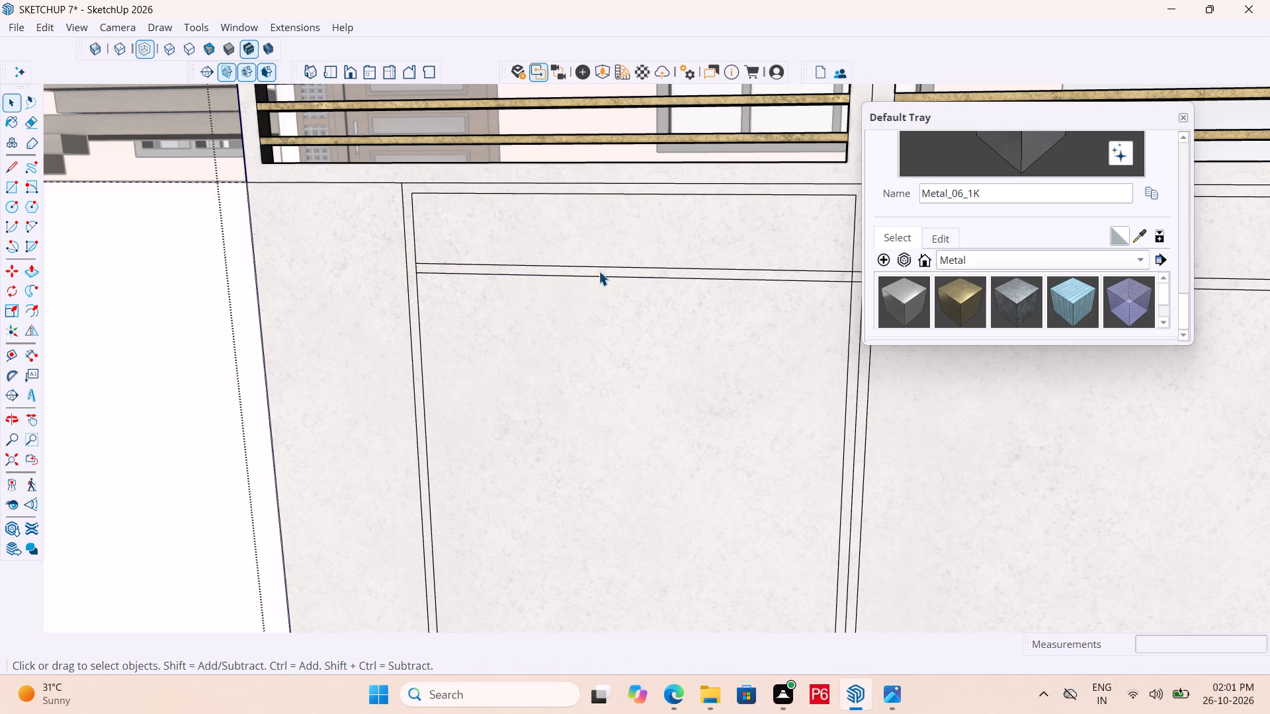
{"action": "left_click", "coordinate": [602, 268]}
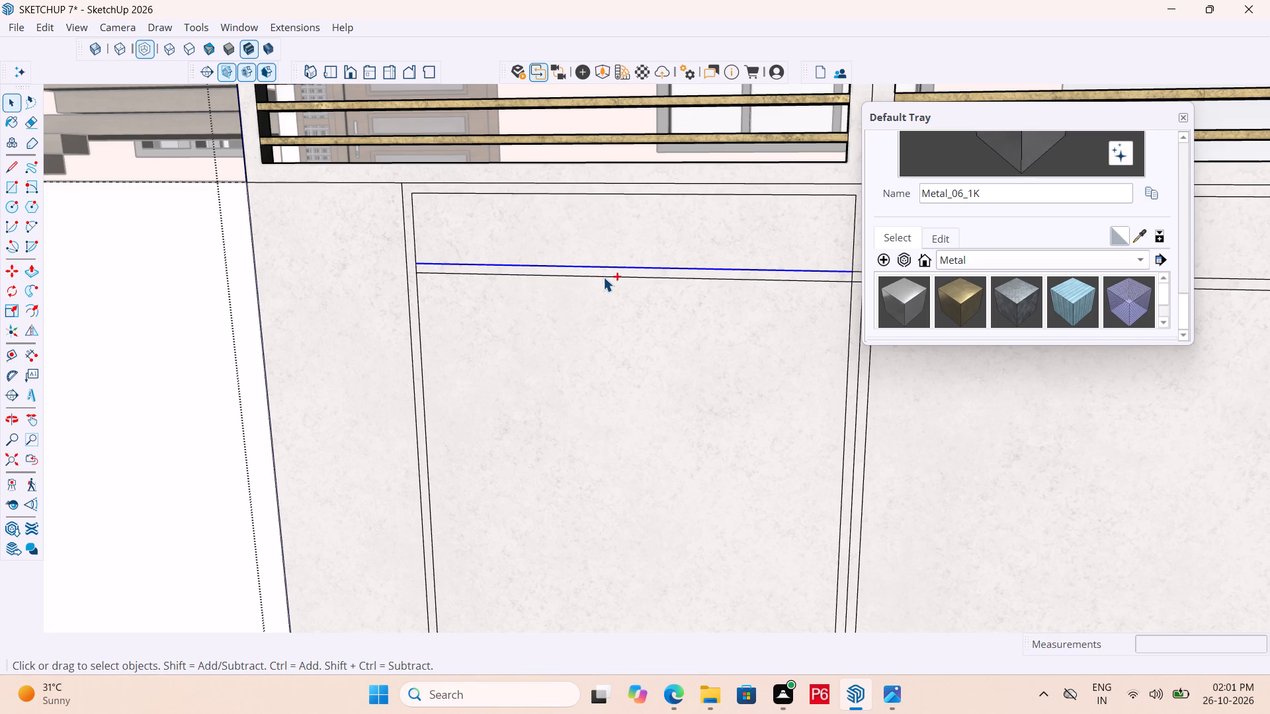
{"action": "left_click", "coordinate": [604, 276], "text": "ctrl"}
{"action": "scroll", "coordinate": [394, 367], "scroll_direction": "down", "scroll_amount": 3, "text": "ctrl"}
{"action": "scroll", "coordinate": [796, 287], "scroll_direction": "up", "scroll_amount": 4, "text": "ctrl"}
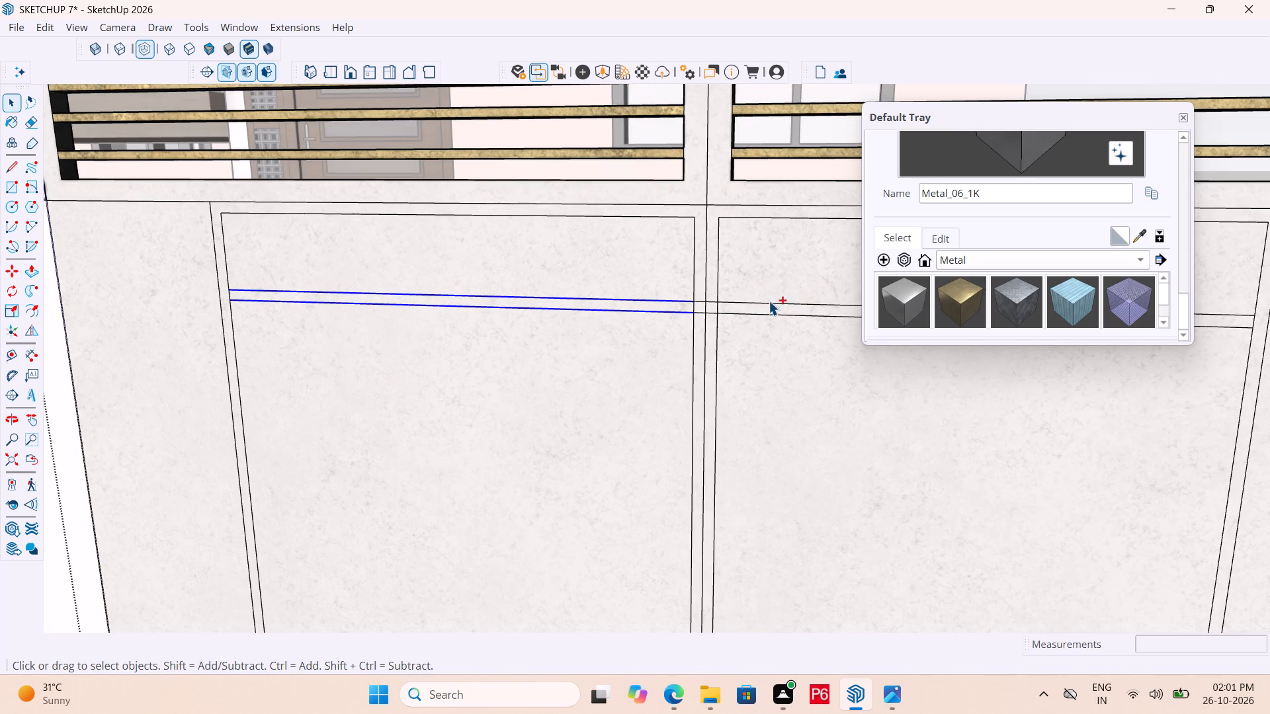
{"action": "left_click", "coordinate": [766, 302], "text": "ctrl"}
{"action": "left_click", "coordinate": [769, 313], "text": "ctrl"}
{"action": "scroll", "coordinate": [816, 348], "scroll_direction": "down", "scroll_amount": 2}
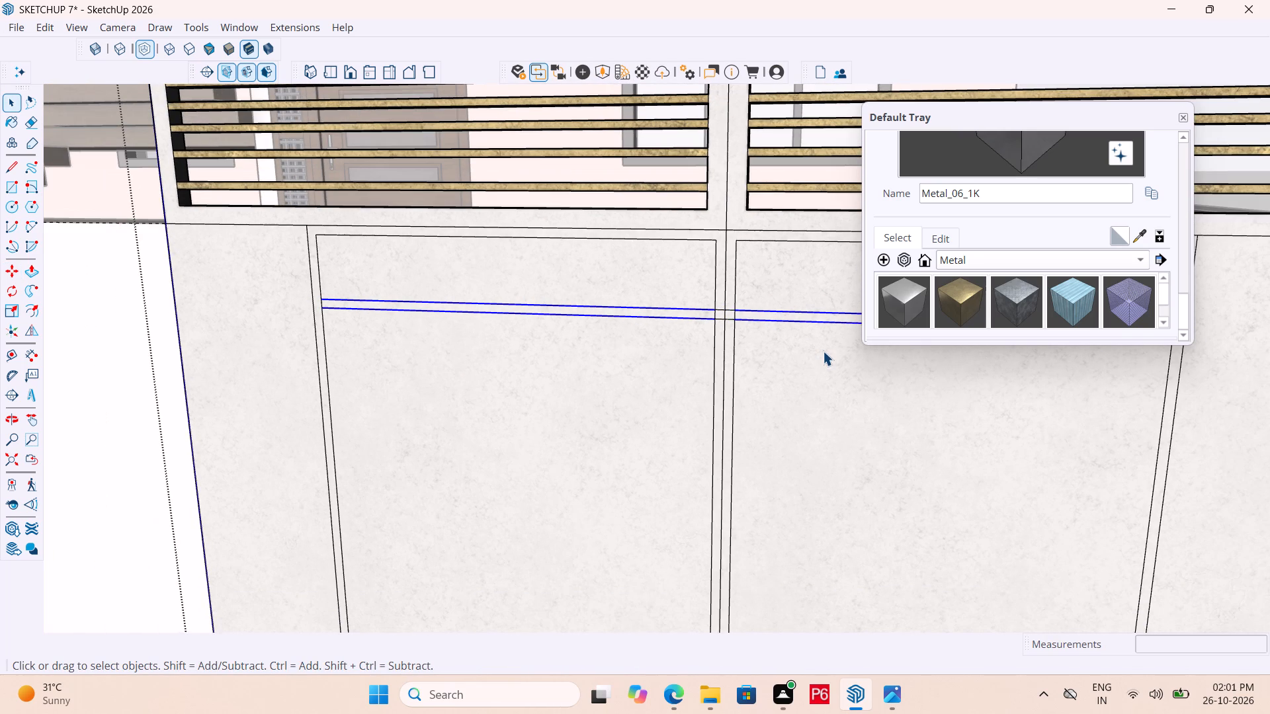
{"action": "scroll", "coordinate": [876, 403], "scroll_direction": "down", "scroll_amount": 1}
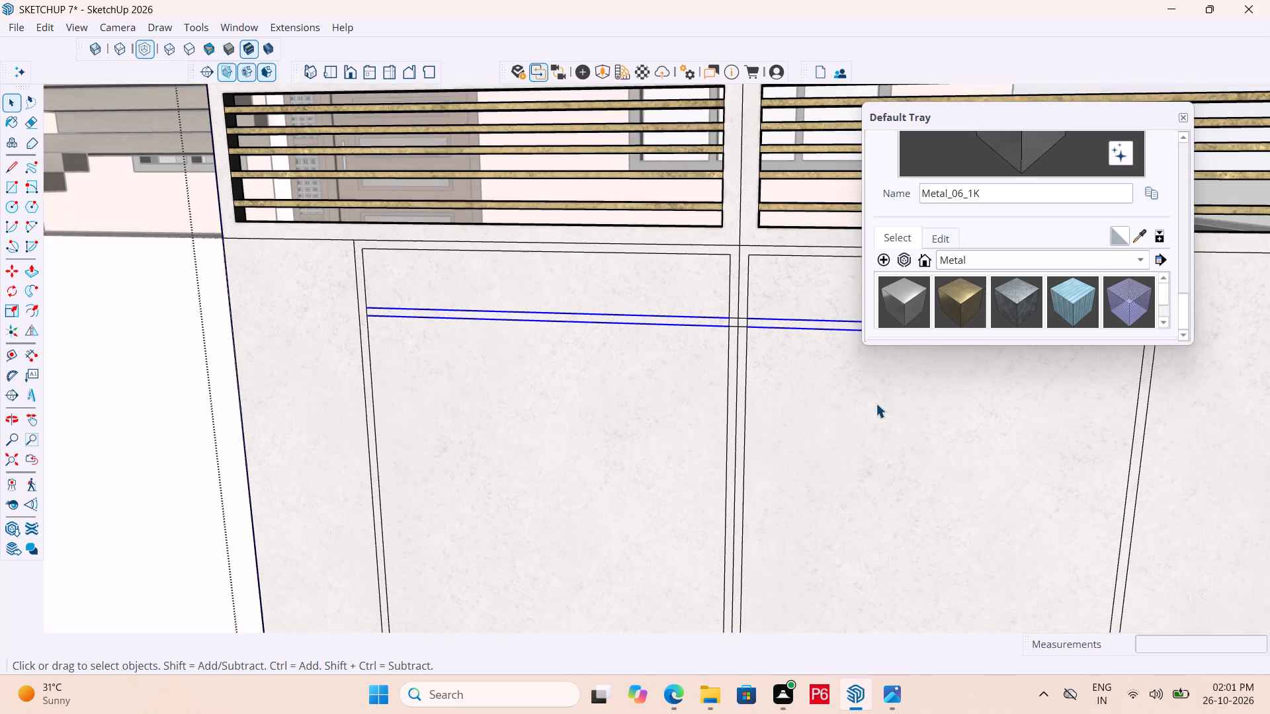
{"action": "scroll", "coordinate": [876, 403], "scroll_direction": "down", "scroll_amount": 1}
{"action": "scroll", "coordinate": [468, 300], "scroll_direction": "up", "scroll_amount": 5}
{"action": "key", "text": "m"}
{"action": "scroll", "coordinate": [389, 314], "scroll_direction": "up", "scroll_amount": 2}
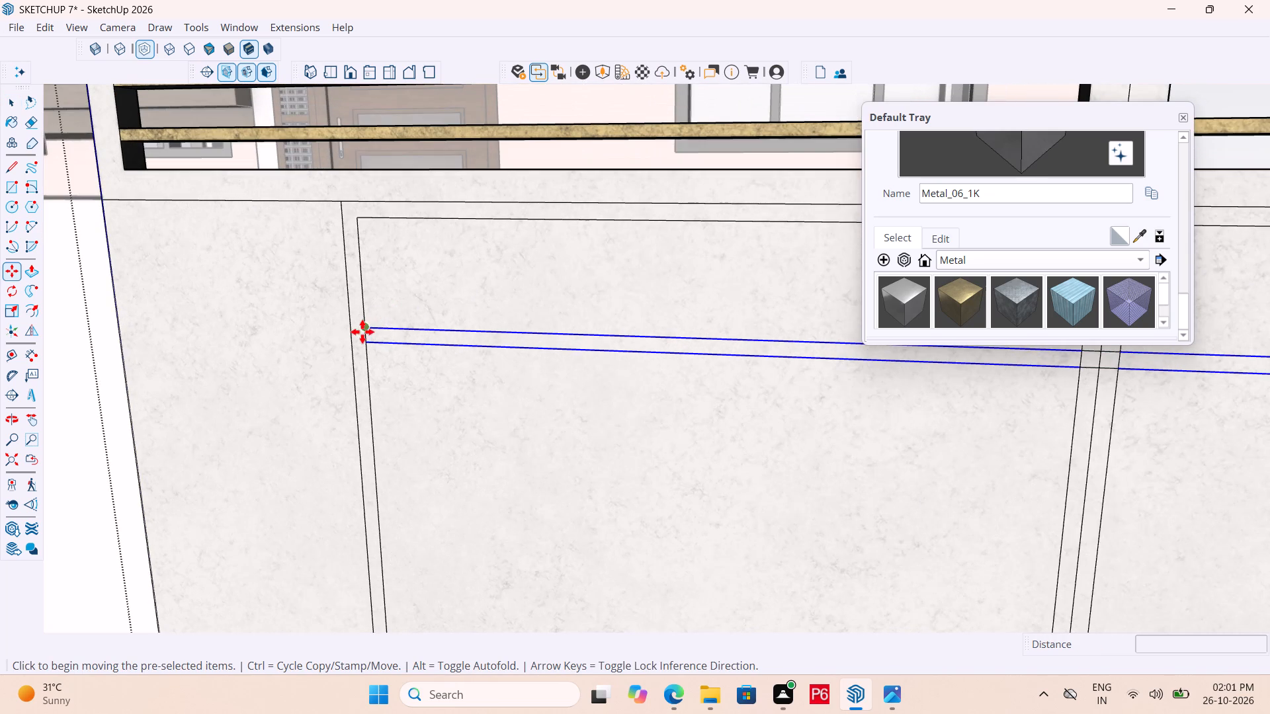
{"action": "left_click", "coordinate": [365, 329]}
{"action": "scroll", "coordinate": [370, 381], "scroll_direction": "down", "scroll_amount": 4}
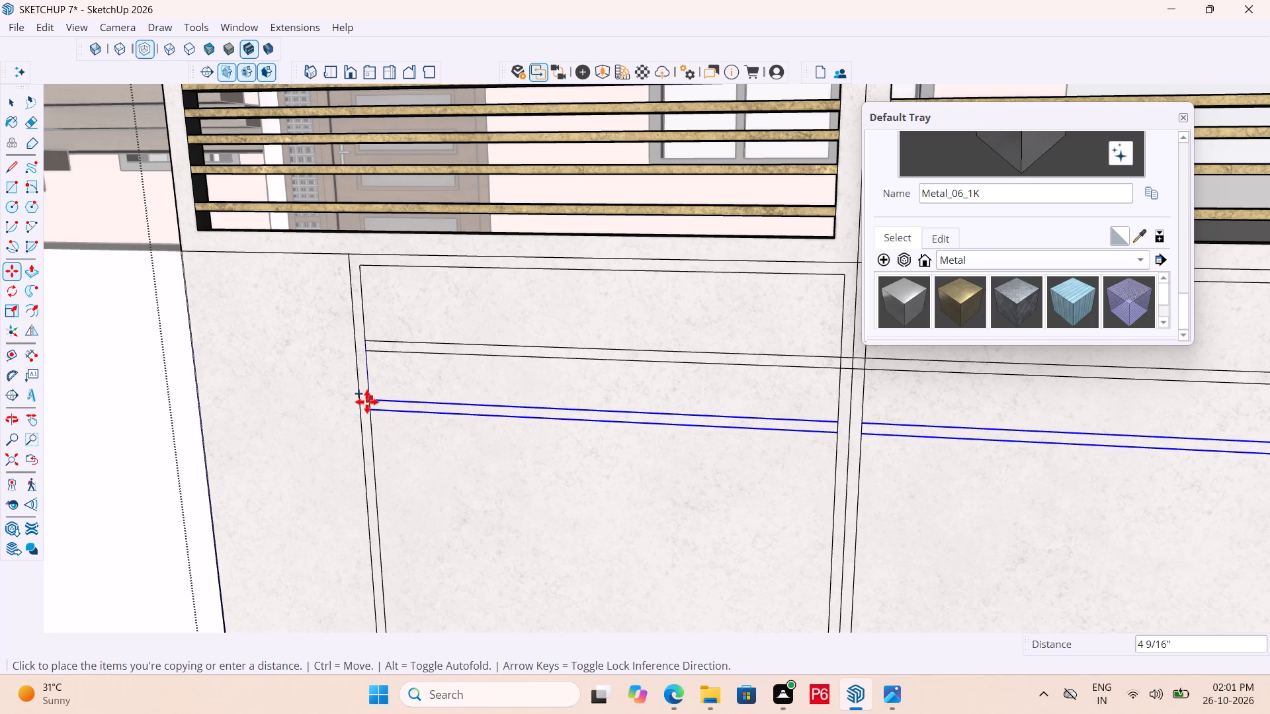
{"action": "left_click", "coordinate": [367, 403]}
Copy the band downward three more times across both inset panels, spacing the copies about 5" apart.
{"action": "left_click", "coordinate": [368, 404]}
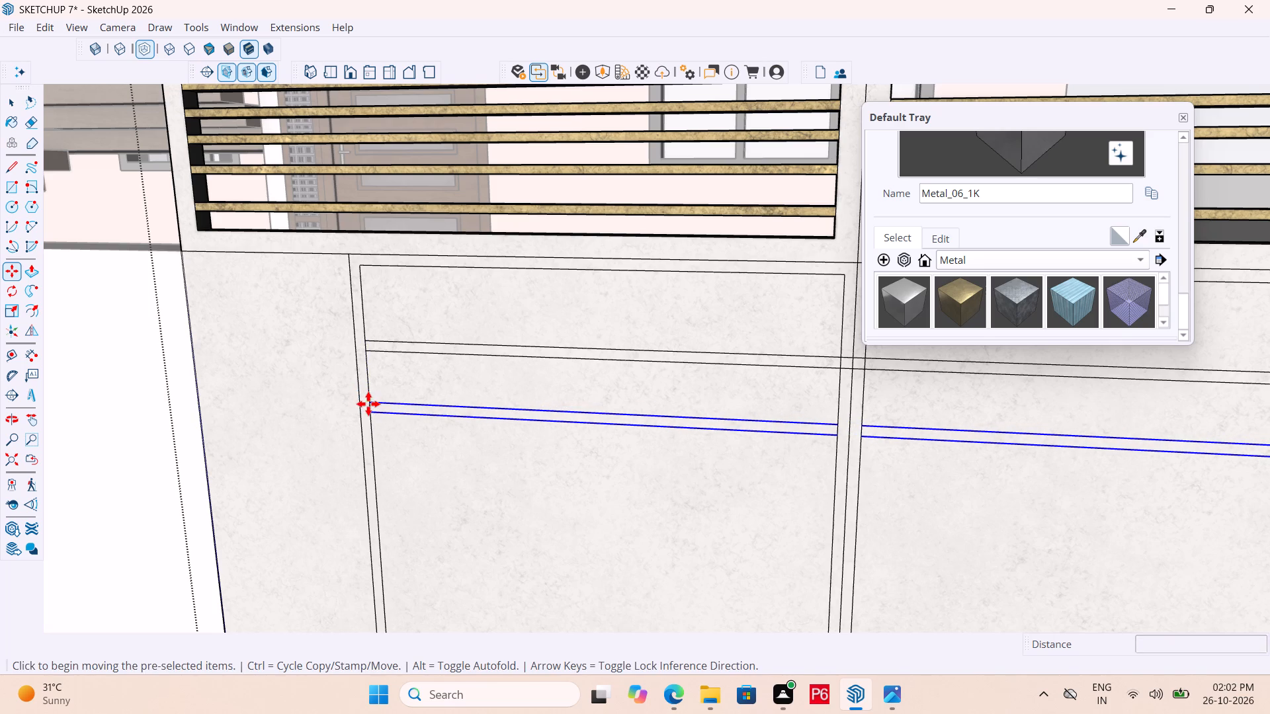
{"action": "scroll", "coordinate": [382, 333], "scroll_direction": "down", "scroll_amount": 5}
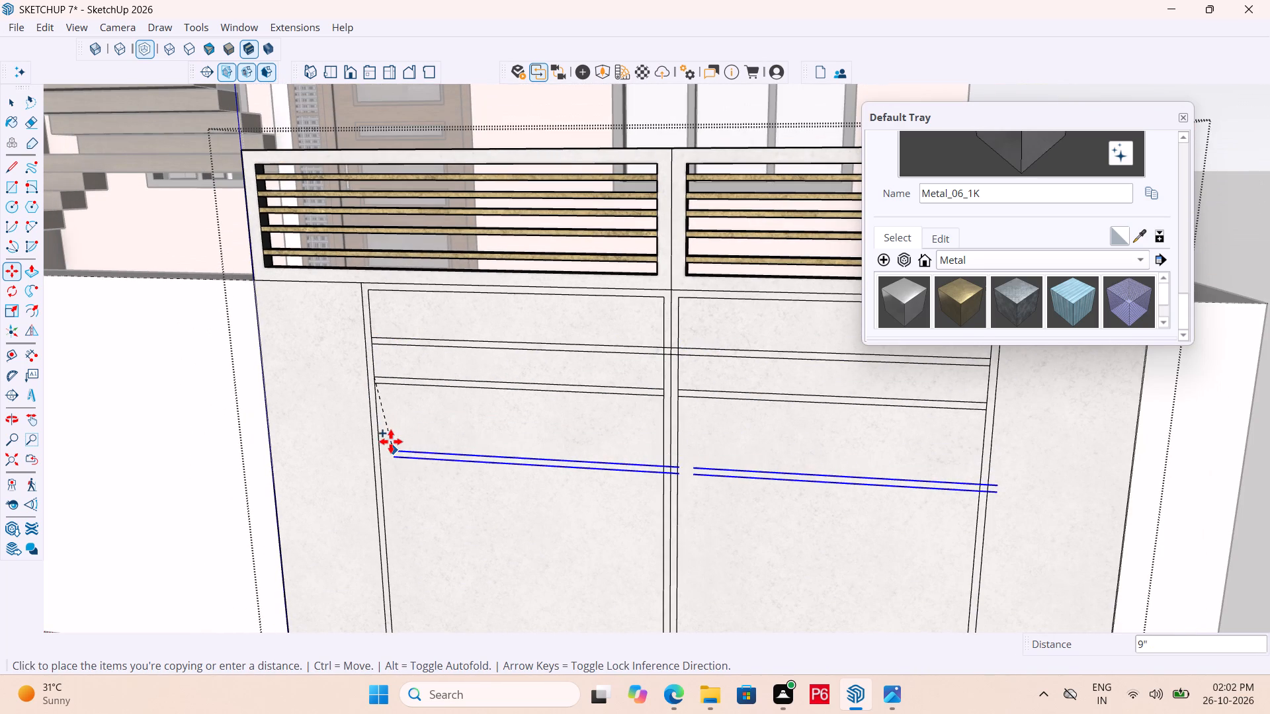
{"action": "scroll", "coordinate": [391, 442], "scroll_direction": "up", "scroll_amount": 3}
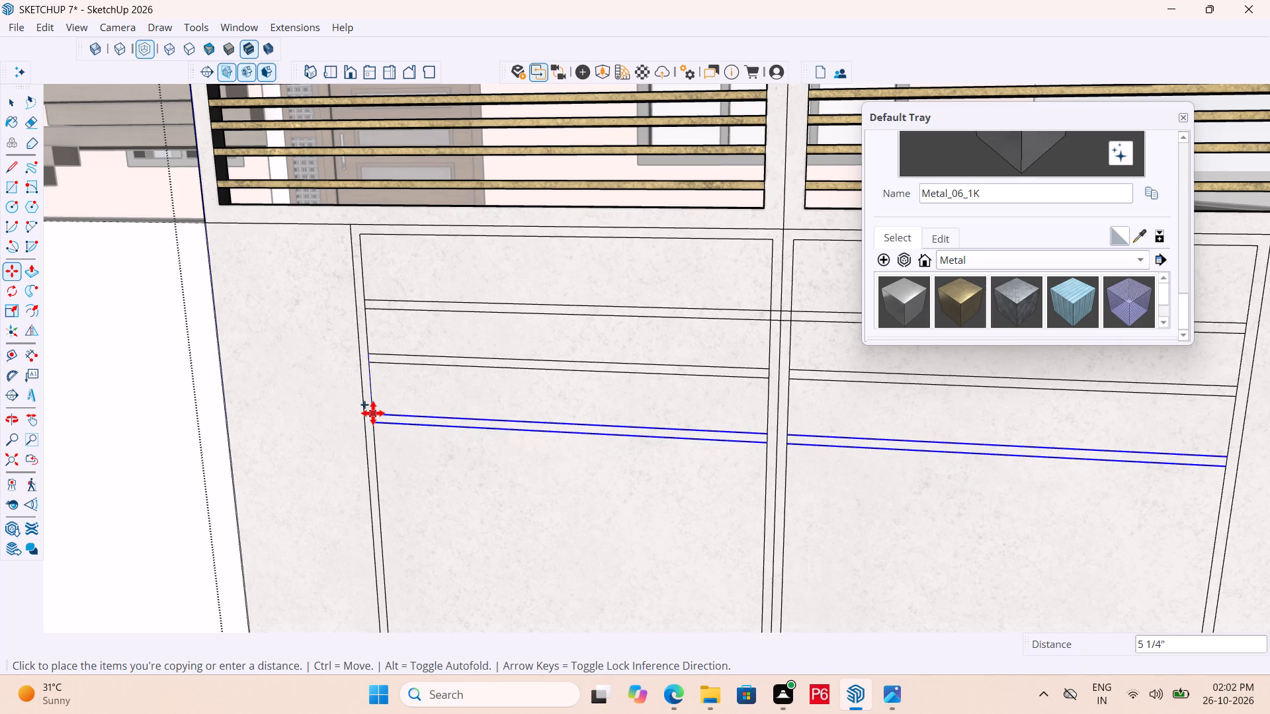
{"action": "left_click", "coordinate": [374, 409]}
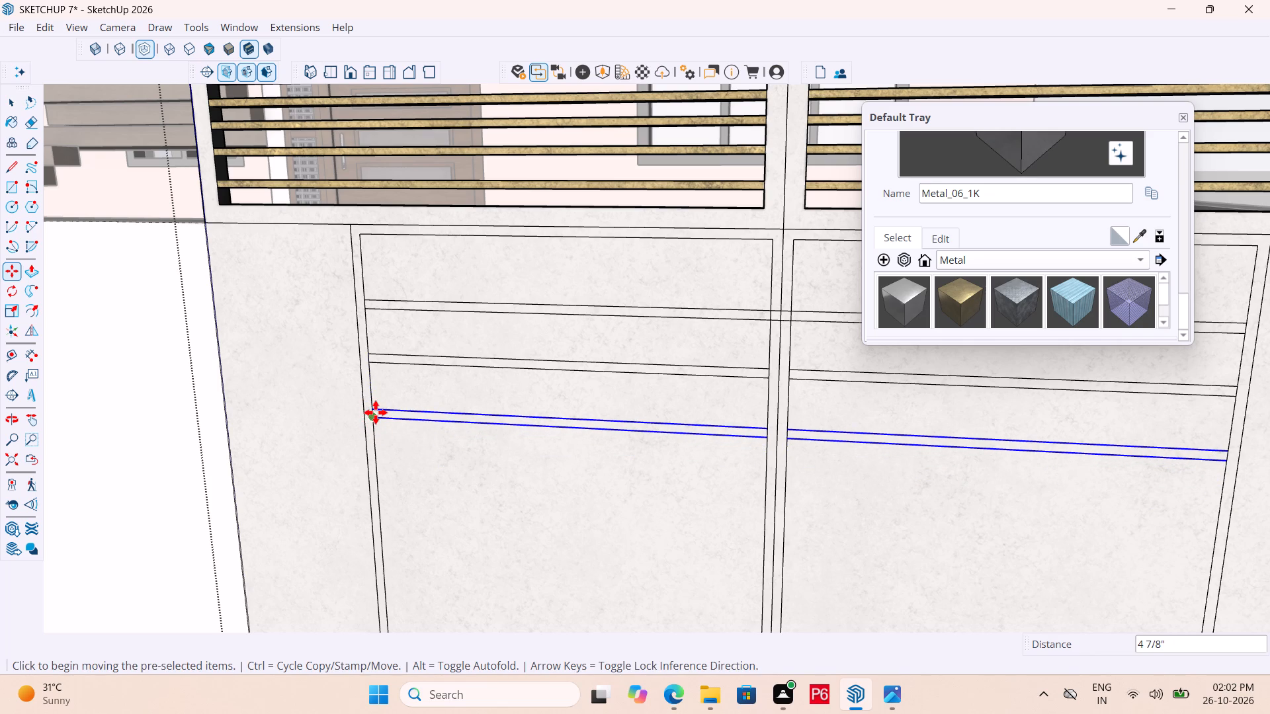
{"action": "left_click", "coordinate": [376, 412]}
{"action": "scroll", "coordinate": [406, 352], "scroll_direction": "down", "scroll_amount": 5}
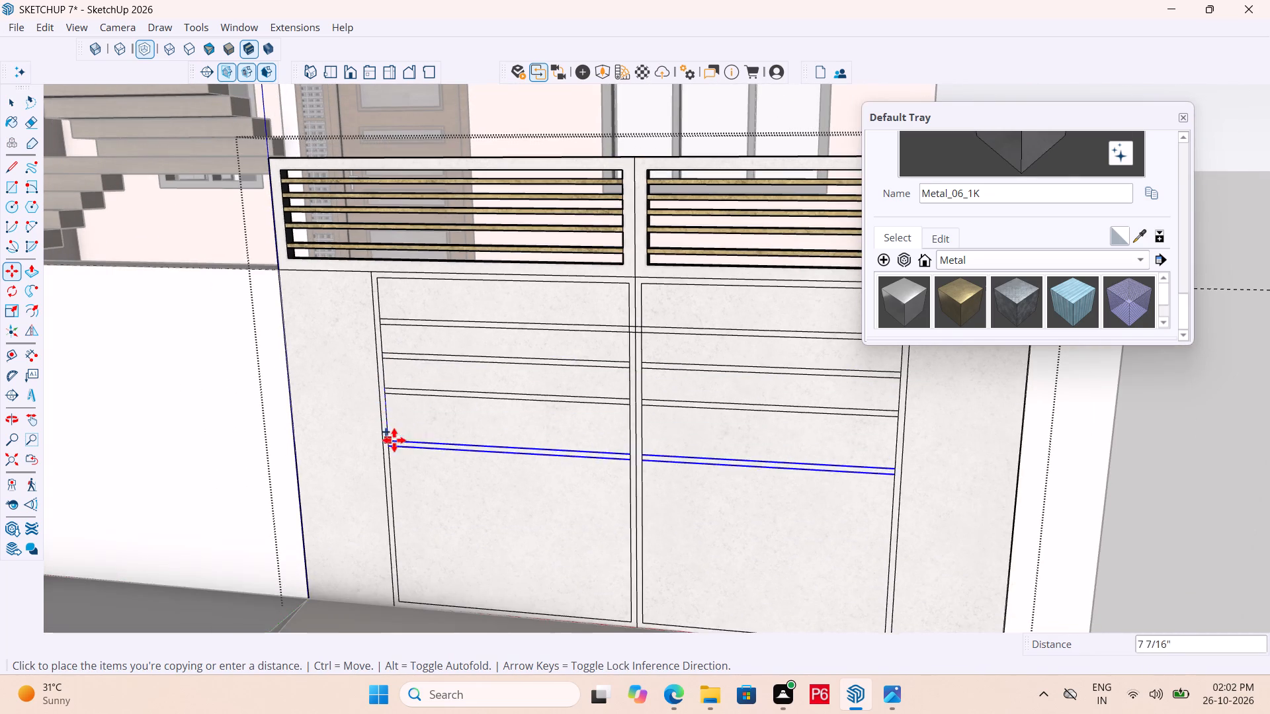
{"action": "scroll", "coordinate": [400, 435], "scroll_direction": "up", "scroll_amount": 4}
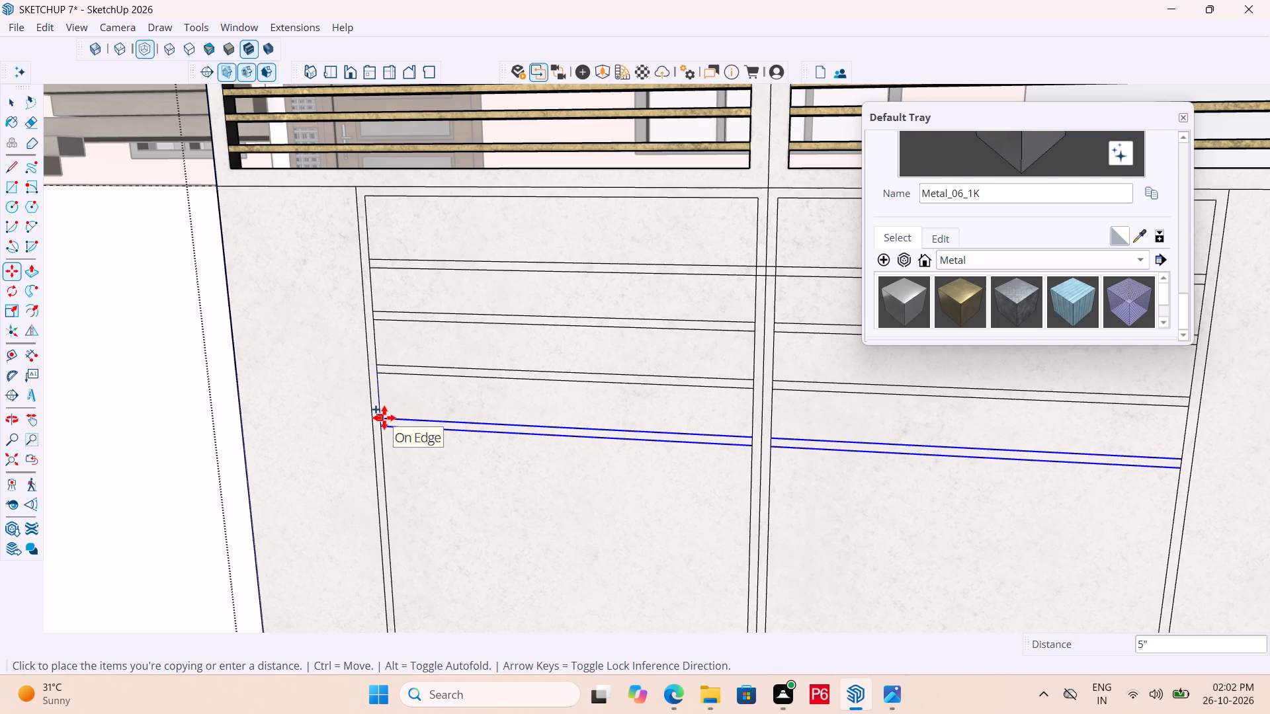
{"action": "left_click", "coordinate": [384, 418]}
{"action": "left_click", "coordinate": [382, 415]}
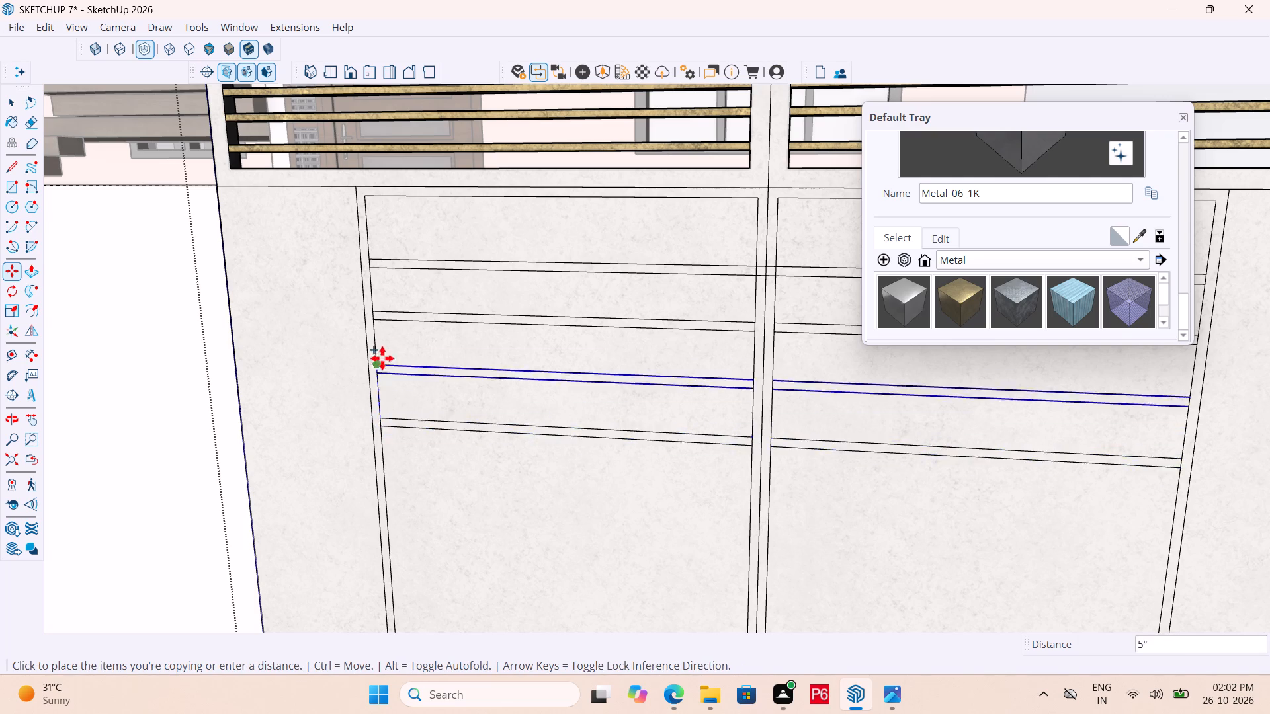
{"action": "scroll", "coordinate": [386, 346], "scroll_direction": "down", "scroll_amount": 4}
{"action": "scroll", "coordinate": [389, 427], "scroll_direction": "up", "scroll_amount": 4}
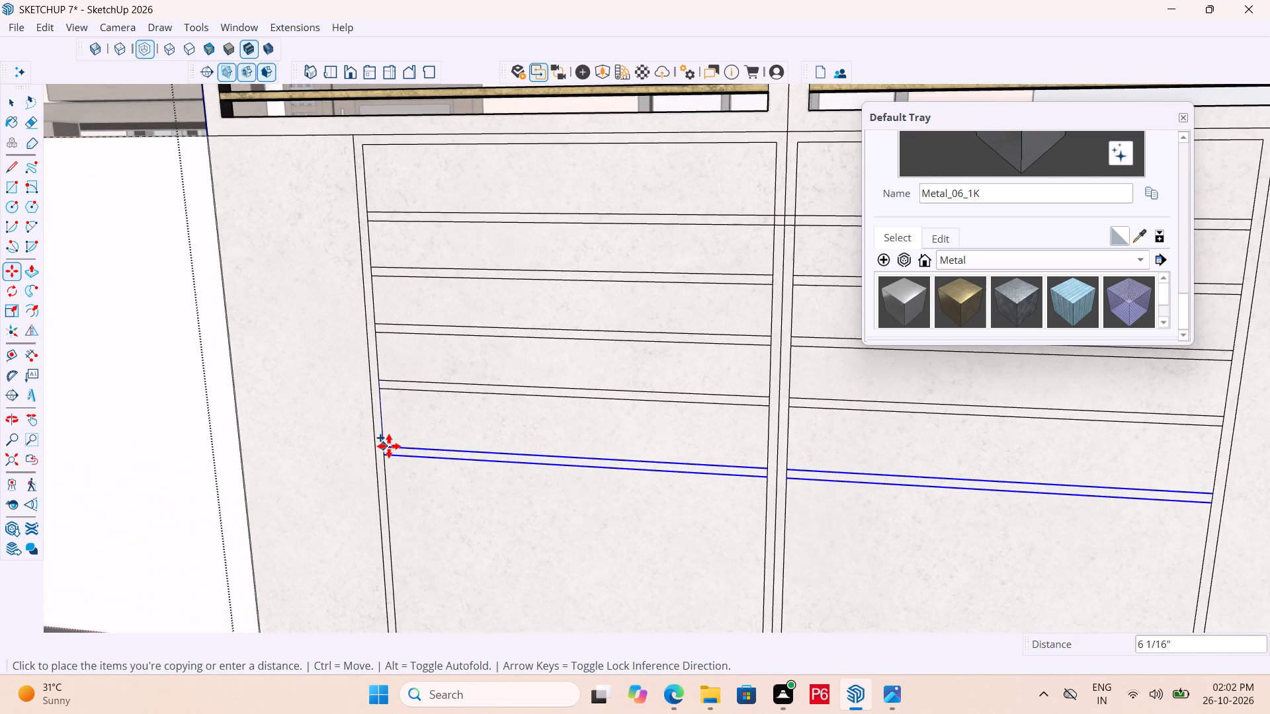
{"action": "left_click", "coordinate": [388, 440]}
Copy the band three more times down to just above the panels' bottom edges, spaced about 5 1/2" apart.
{"action": "scroll", "coordinate": [370, 296], "scroll_direction": "down", "scroll_amount": 2}
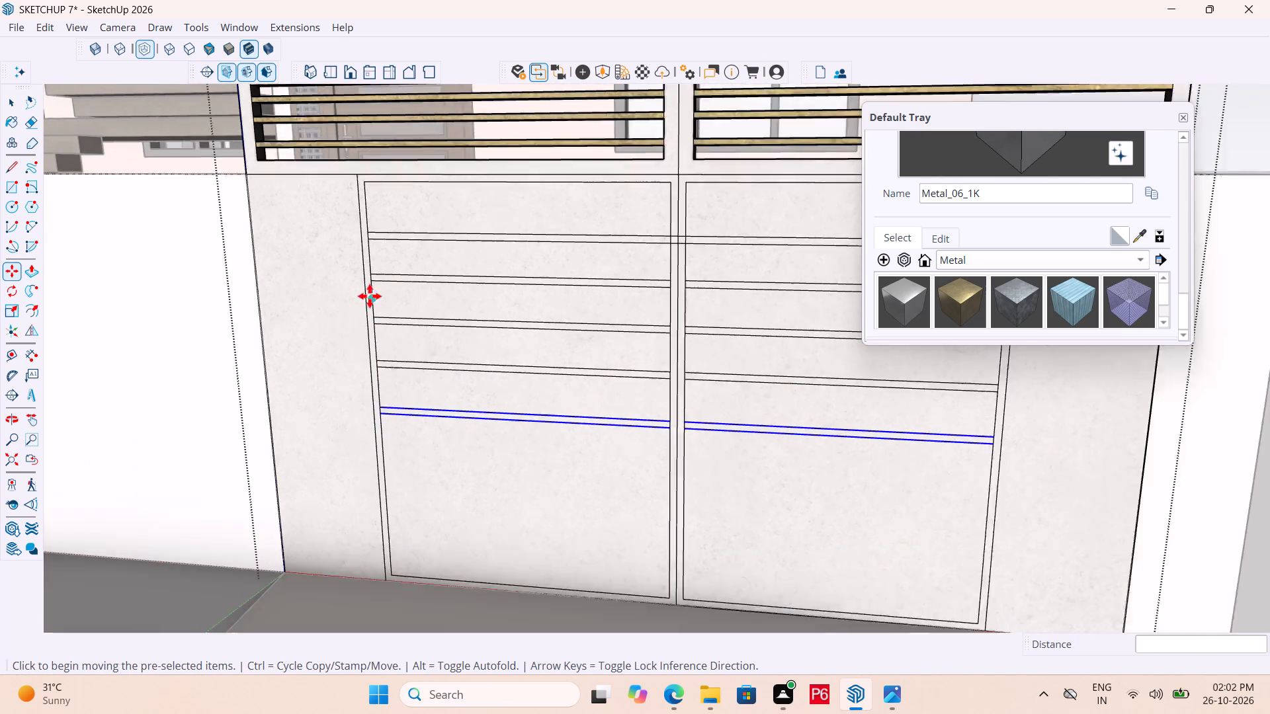
{"action": "scroll", "coordinate": [370, 296], "scroll_direction": "down", "scroll_amount": 3}
{"action": "scroll", "coordinate": [376, 408], "scroll_direction": "up", "scroll_amount": 8}
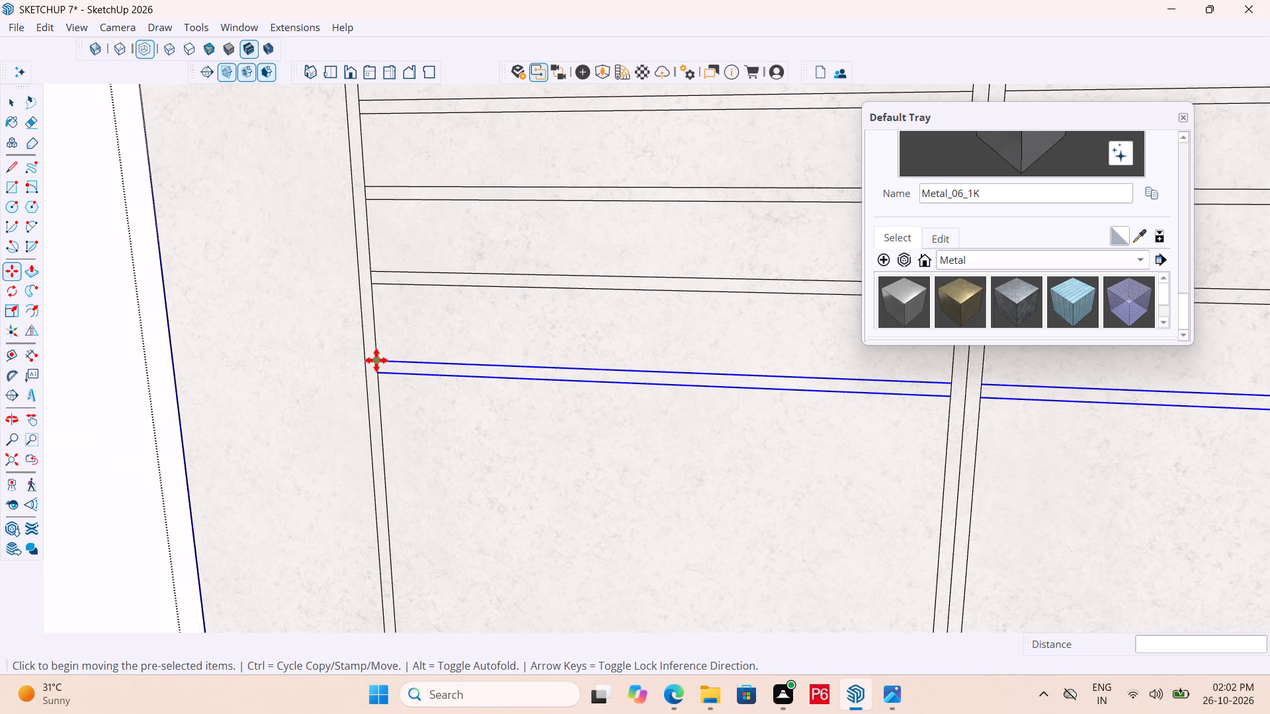
{"action": "left_click", "coordinate": [376, 360]}
{"action": "scroll", "coordinate": [371, 278], "scroll_direction": "down", "scroll_amount": 9}
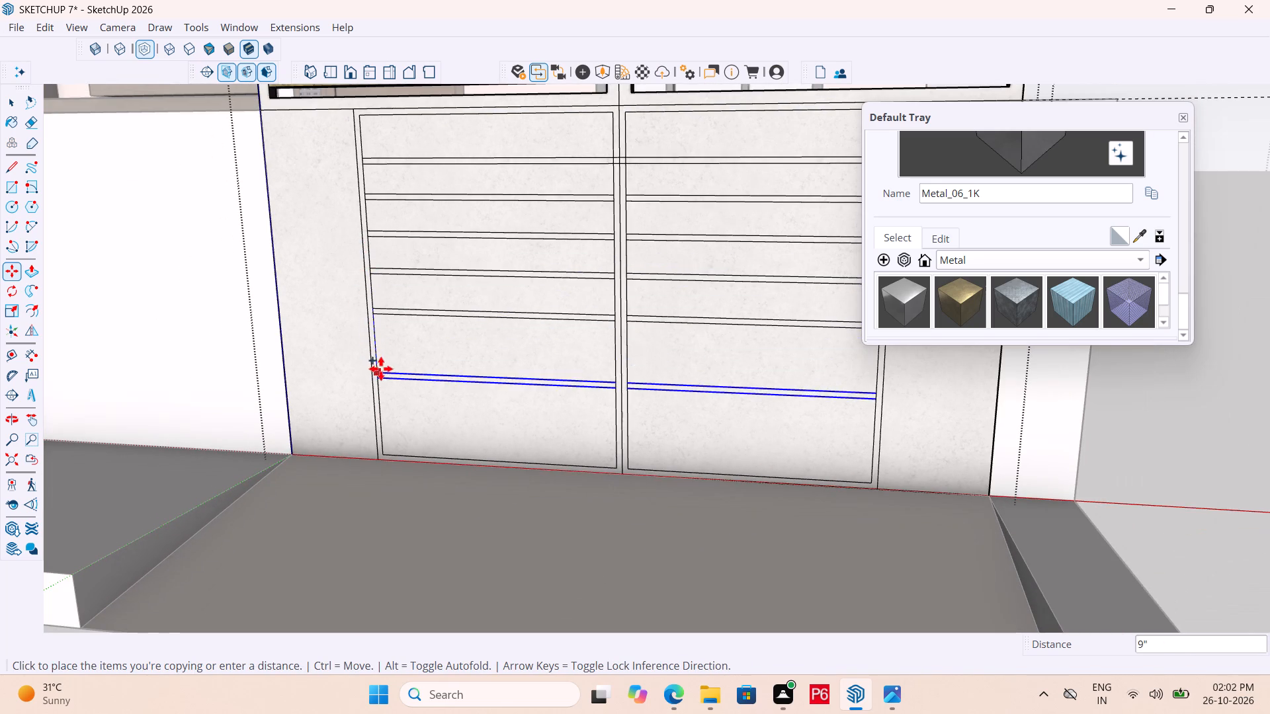
{"action": "scroll", "coordinate": [384, 364], "scroll_direction": "up", "scroll_amount": 4}
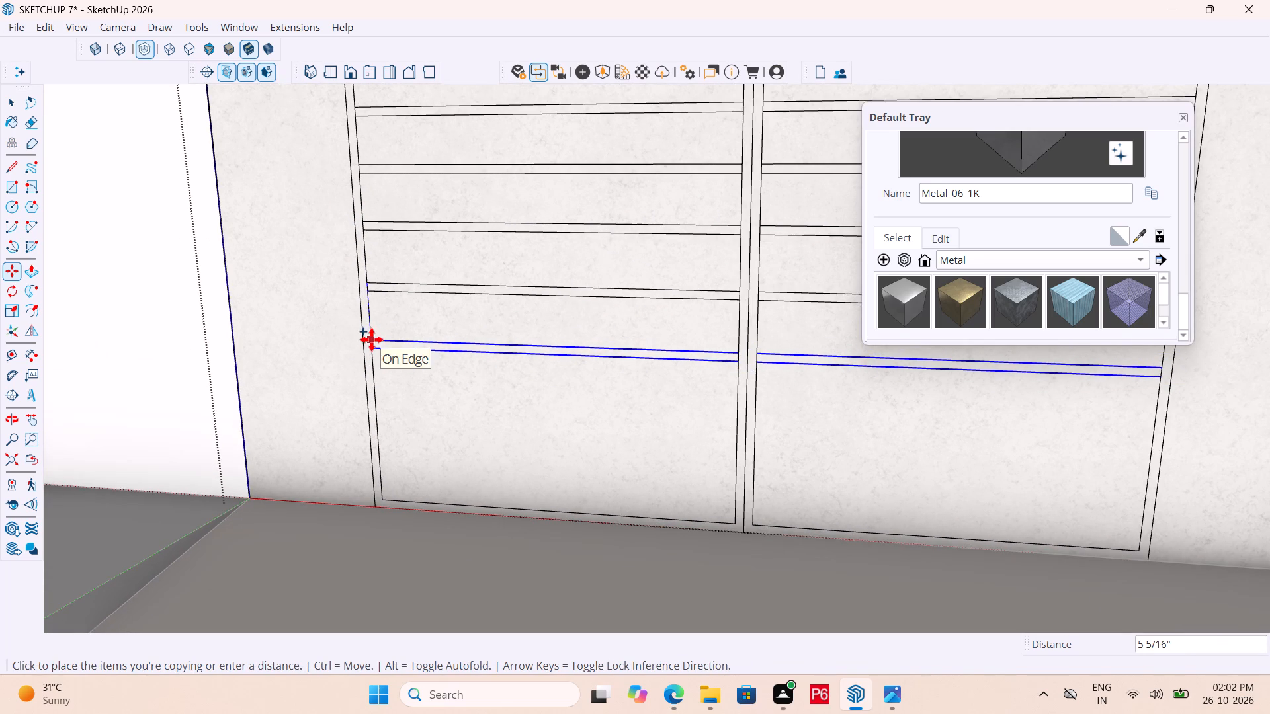
{"action": "left_click", "coordinate": [371, 340]}
{"action": "left_click", "coordinate": [374, 340]}
{"action": "scroll", "coordinate": [371, 293], "scroll_direction": "down", "scroll_amount": 2}
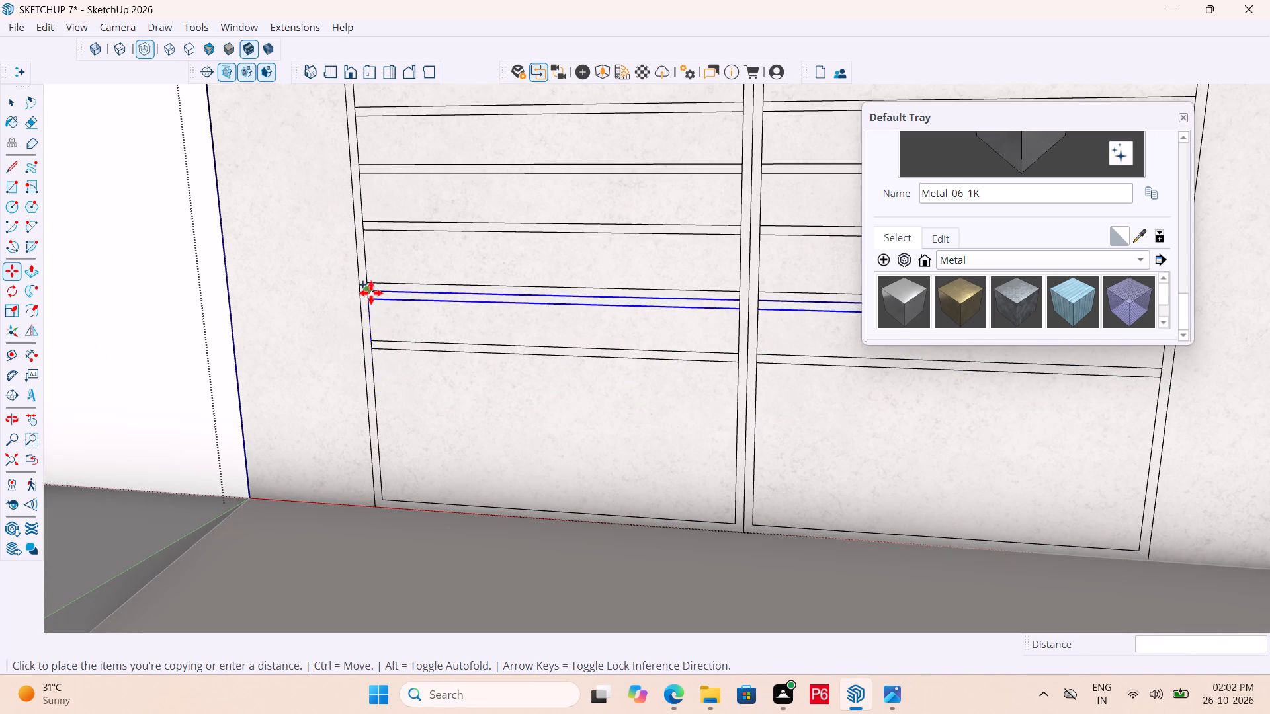
{"action": "scroll", "coordinate": [371, 293], "scroll_direction": "down", "scroll_amount": 3}
{"action": "scroll", "coordinate": [372, 355], "scroll_direction": "up", "scroll_amount": 6}
{"action": "left_click", "coordinate": [374, 366]}
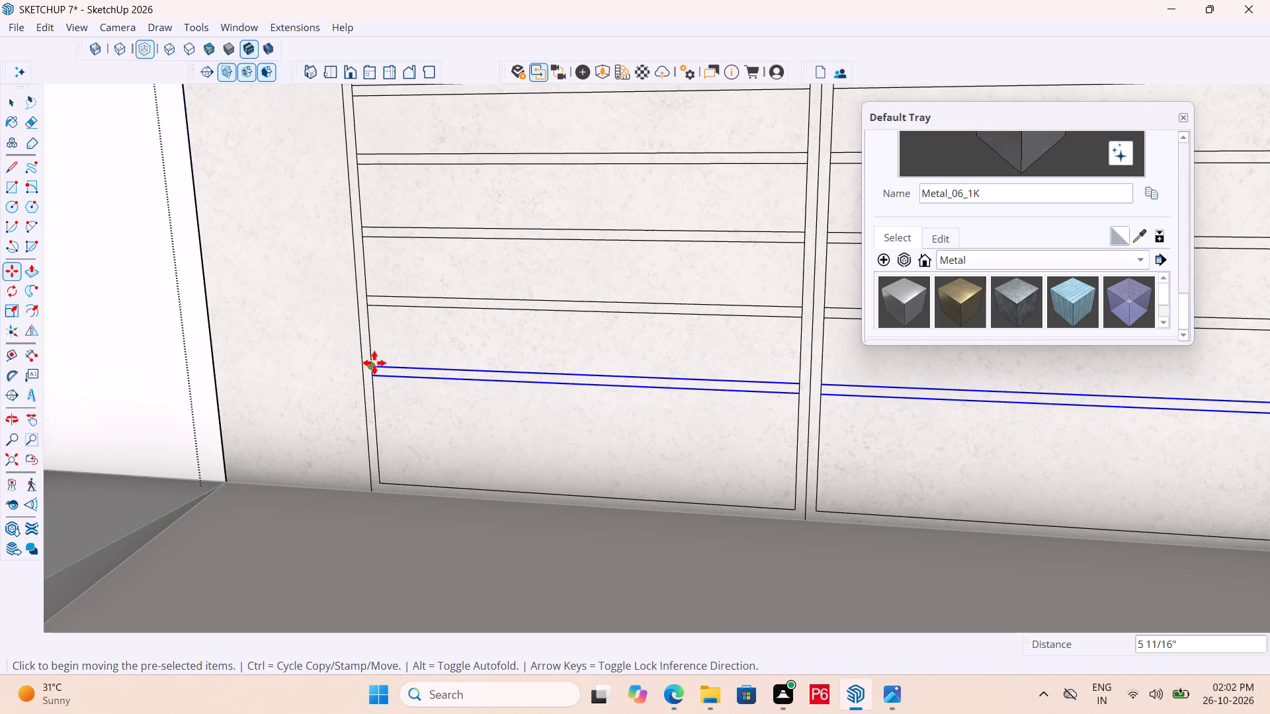
{"action": "left_click", "coordinate": [374, 364]}
{"action": "left_click", "coordinate": [378, 433]}
{"action": "scroll", "coordinate": [363, 412], "scroll_direction": "down", "scroll_amount": 4}
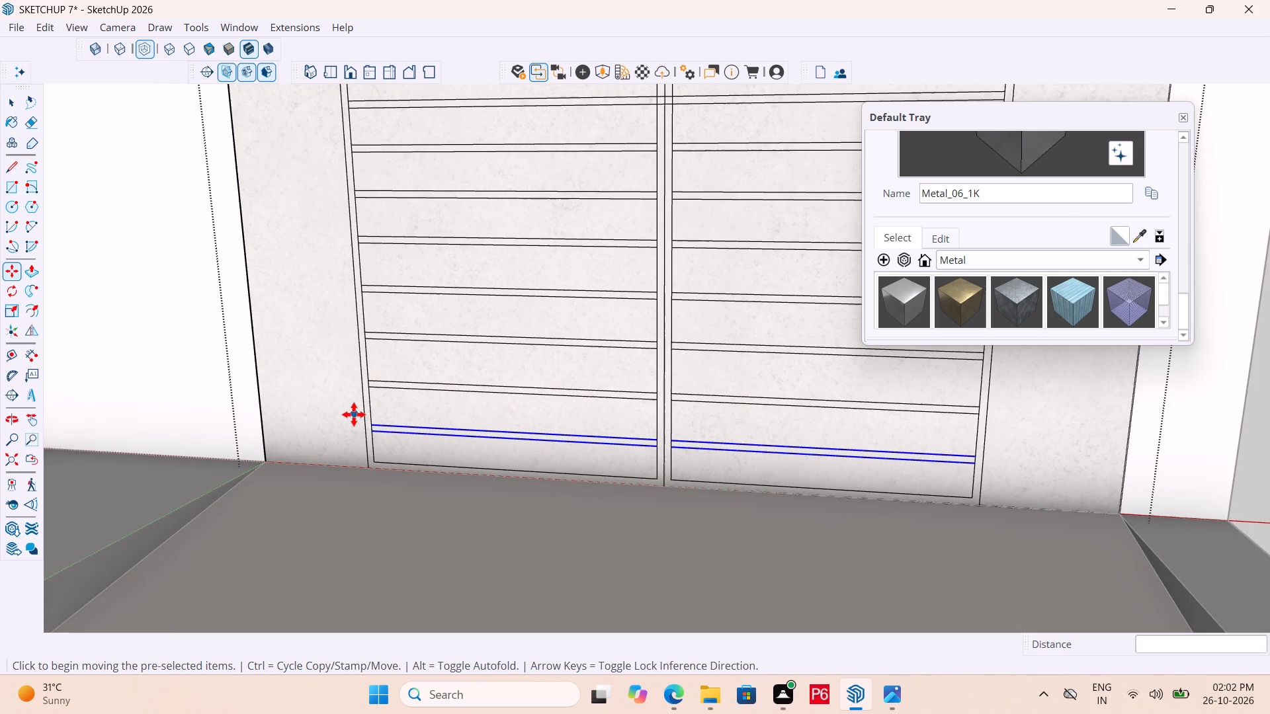
Save the model.
{"action": "key", "text": "ctrl+s"}
{"action": "key", "text": "ctrl+s"}
{"action": "key", "text": "ctrl+s"}
{"action": "key", "text": "ctrl+s"}
{"action": "key", "text": "ctrl+s"}
Erase the top band's short line segments that cross the central frame strip between the two inset panels.
{"action": "scroll", "coordinate": [347, 420], "scroll_direction": "down", "scroll_amount": 5, "text": "ctrl"}
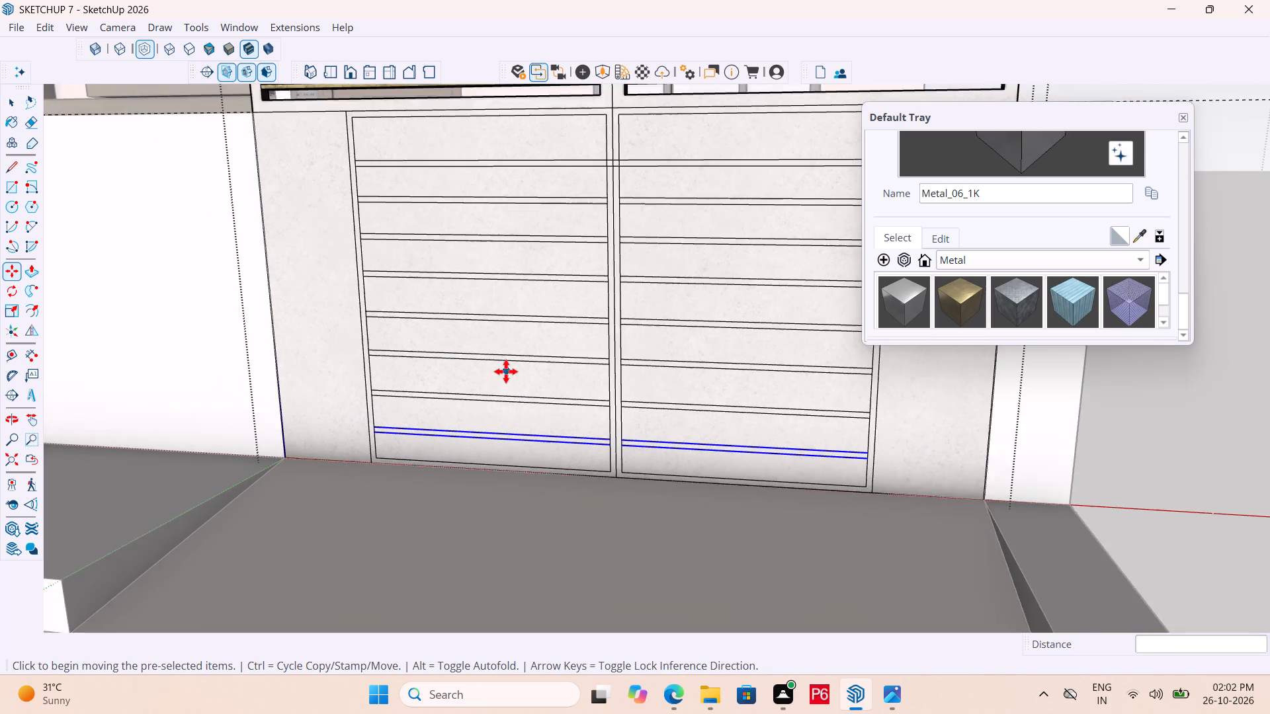
{"action": "scroll", "coordinate": [495, 434], "scroll_direction": "down", "scroll_amount": 3}
{"action": "scroll", "coordinate": [566, 278], "scroll_direction": "up", "scroll_amount": 17}
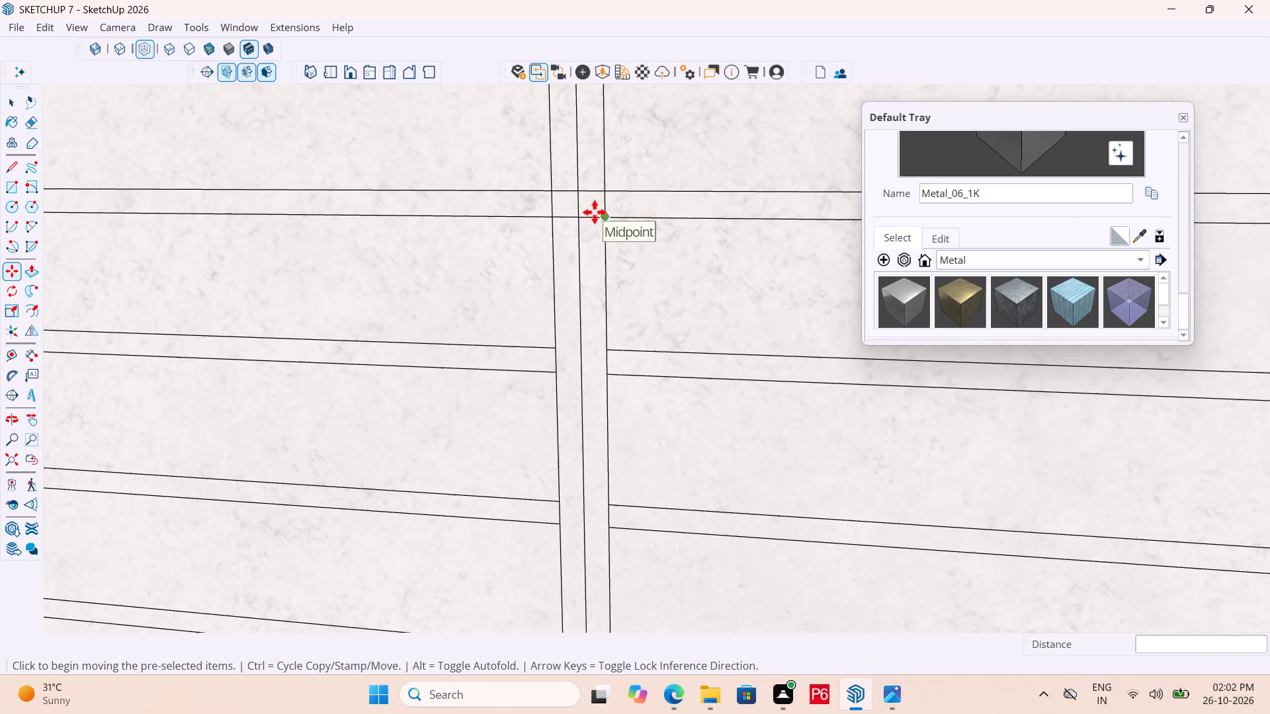
{"action": "key", "text": "e"}
{"action": "left_click_drag", "start_coordinate": [587, 189], "coordinate": [591, 219]}
{"action": "left_click_drag", "start_coordinate": [569, 187], "coordinate": [564, 227]}
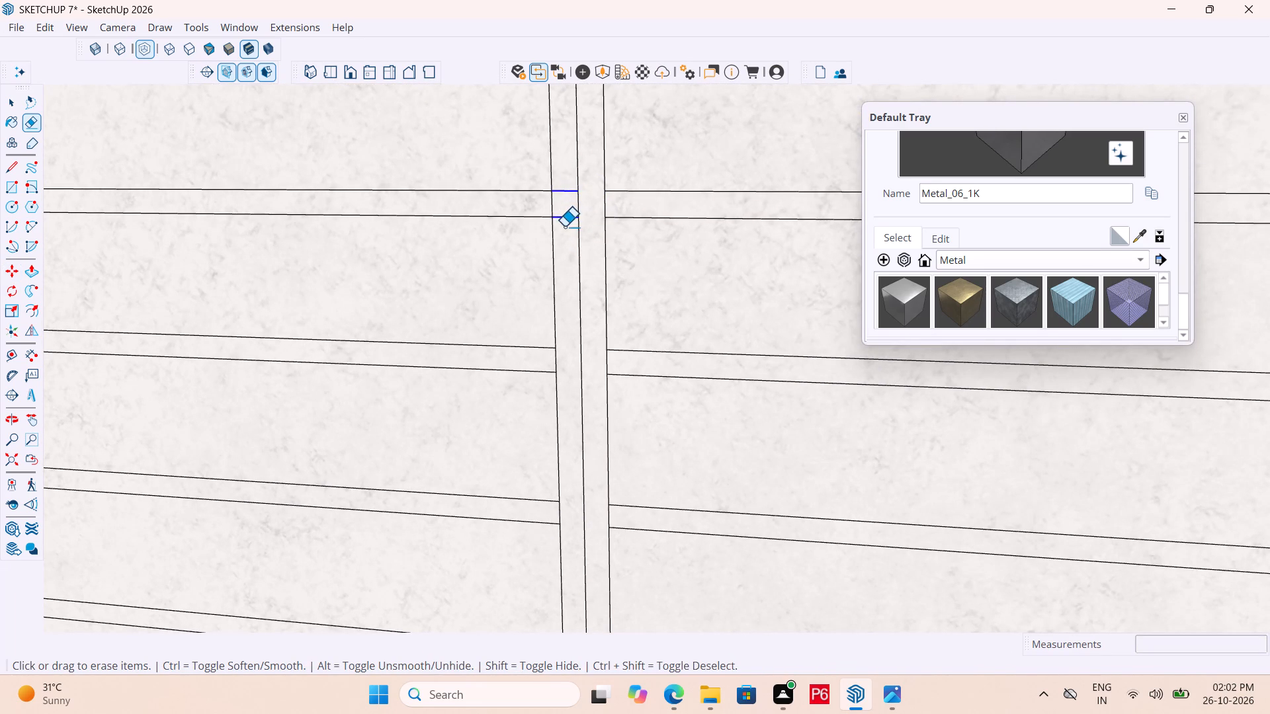
{"action": "left_click_drag", "start_coordinate": [564, 227], "coordinate": [564, 227]}
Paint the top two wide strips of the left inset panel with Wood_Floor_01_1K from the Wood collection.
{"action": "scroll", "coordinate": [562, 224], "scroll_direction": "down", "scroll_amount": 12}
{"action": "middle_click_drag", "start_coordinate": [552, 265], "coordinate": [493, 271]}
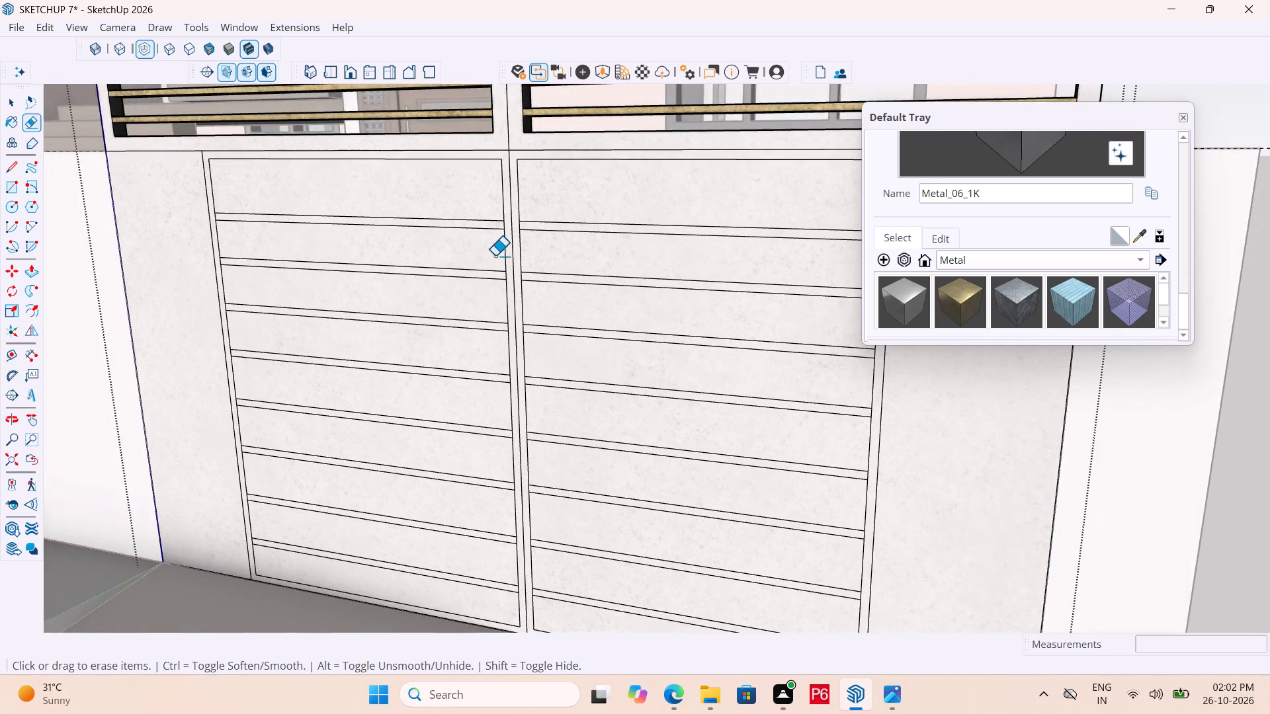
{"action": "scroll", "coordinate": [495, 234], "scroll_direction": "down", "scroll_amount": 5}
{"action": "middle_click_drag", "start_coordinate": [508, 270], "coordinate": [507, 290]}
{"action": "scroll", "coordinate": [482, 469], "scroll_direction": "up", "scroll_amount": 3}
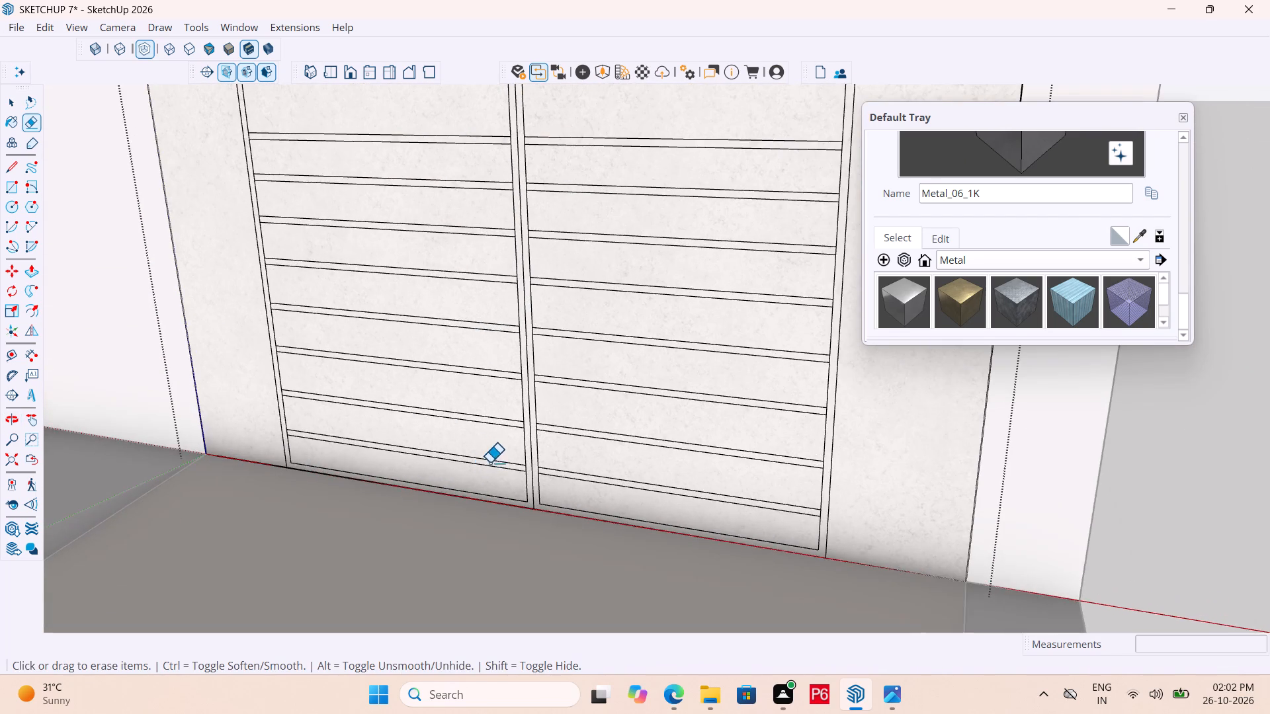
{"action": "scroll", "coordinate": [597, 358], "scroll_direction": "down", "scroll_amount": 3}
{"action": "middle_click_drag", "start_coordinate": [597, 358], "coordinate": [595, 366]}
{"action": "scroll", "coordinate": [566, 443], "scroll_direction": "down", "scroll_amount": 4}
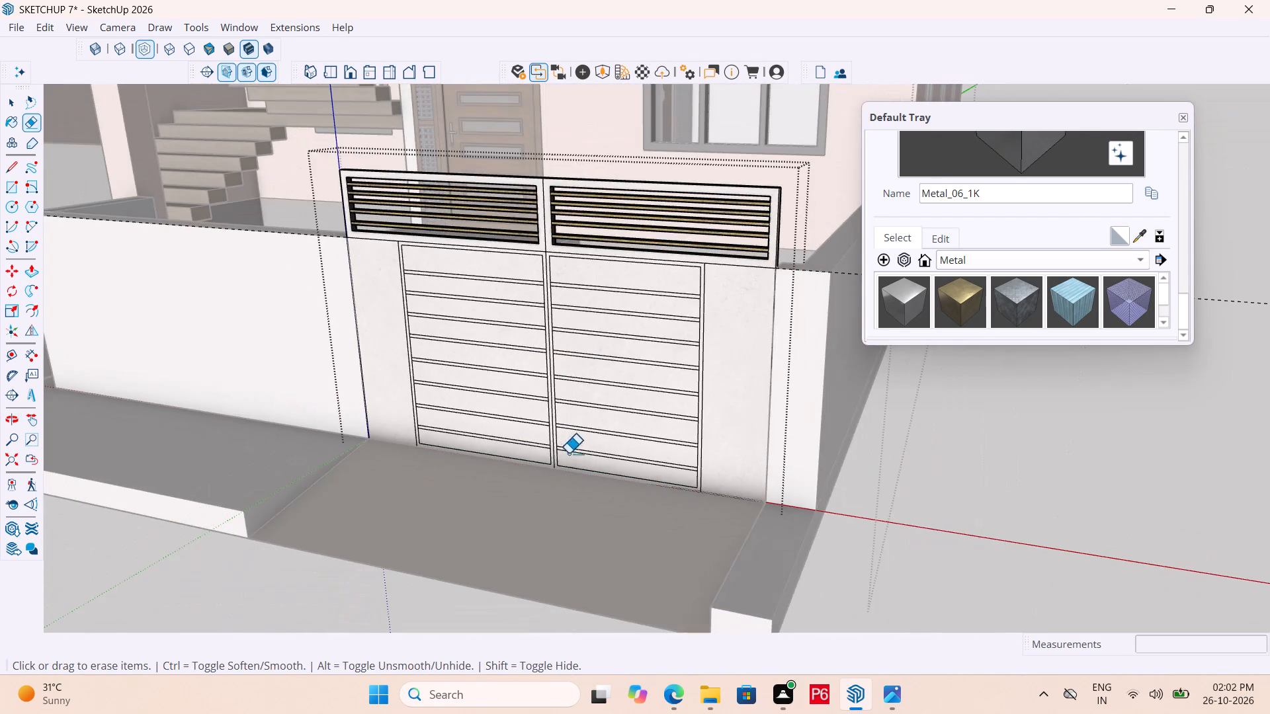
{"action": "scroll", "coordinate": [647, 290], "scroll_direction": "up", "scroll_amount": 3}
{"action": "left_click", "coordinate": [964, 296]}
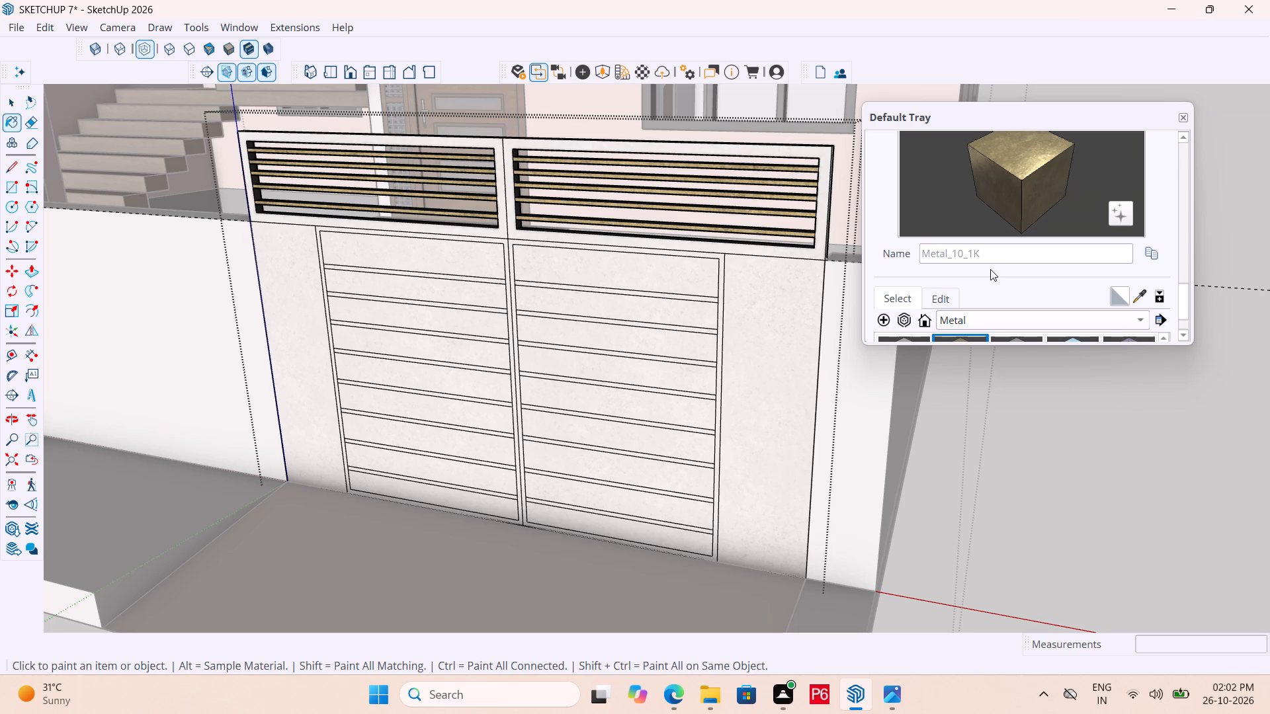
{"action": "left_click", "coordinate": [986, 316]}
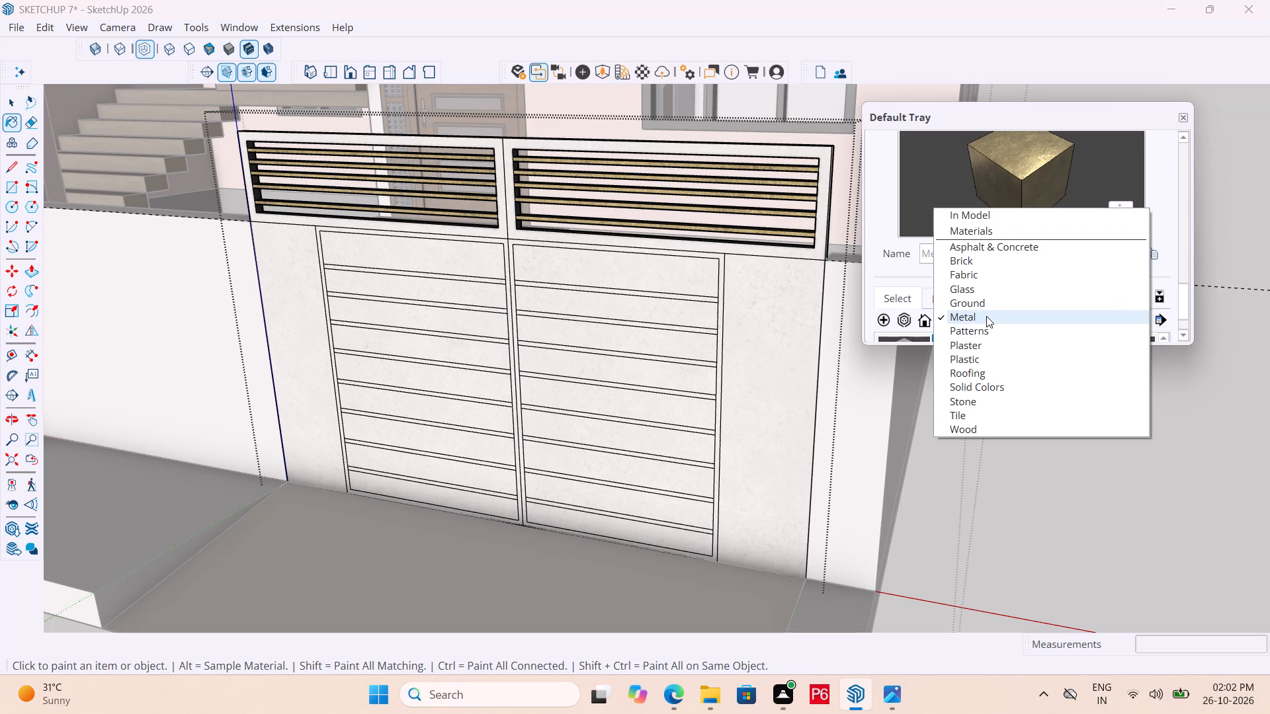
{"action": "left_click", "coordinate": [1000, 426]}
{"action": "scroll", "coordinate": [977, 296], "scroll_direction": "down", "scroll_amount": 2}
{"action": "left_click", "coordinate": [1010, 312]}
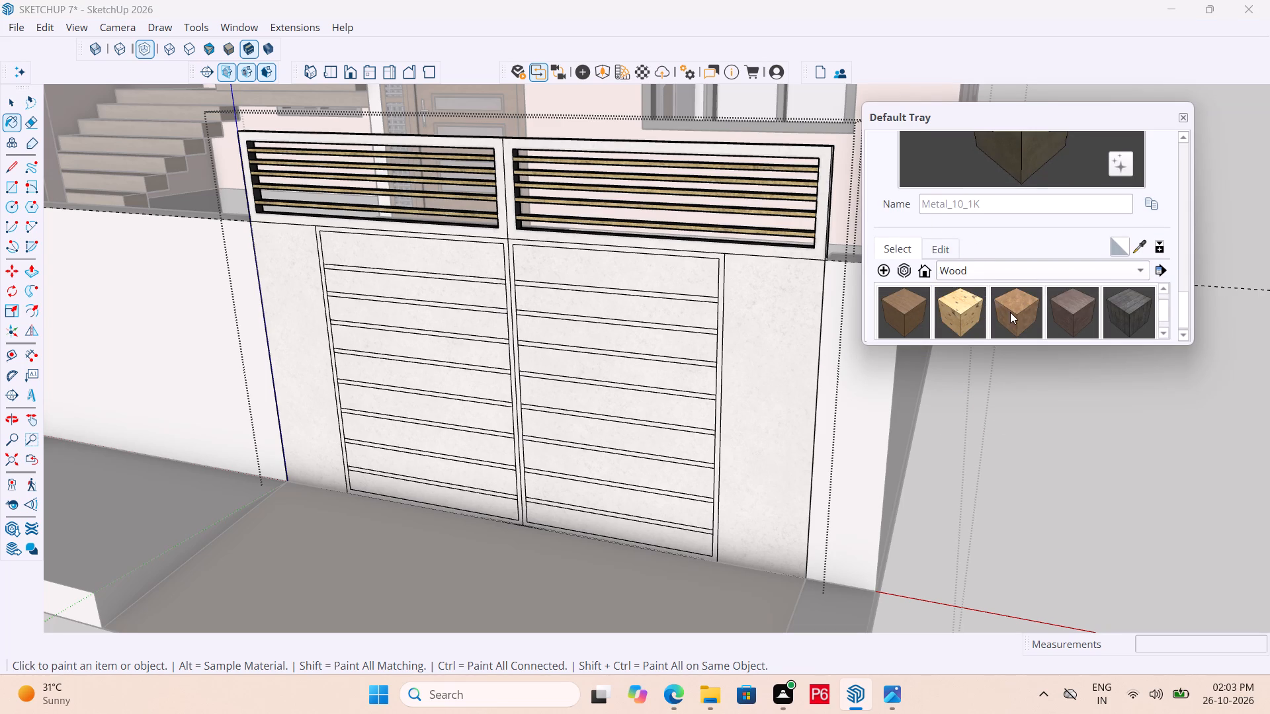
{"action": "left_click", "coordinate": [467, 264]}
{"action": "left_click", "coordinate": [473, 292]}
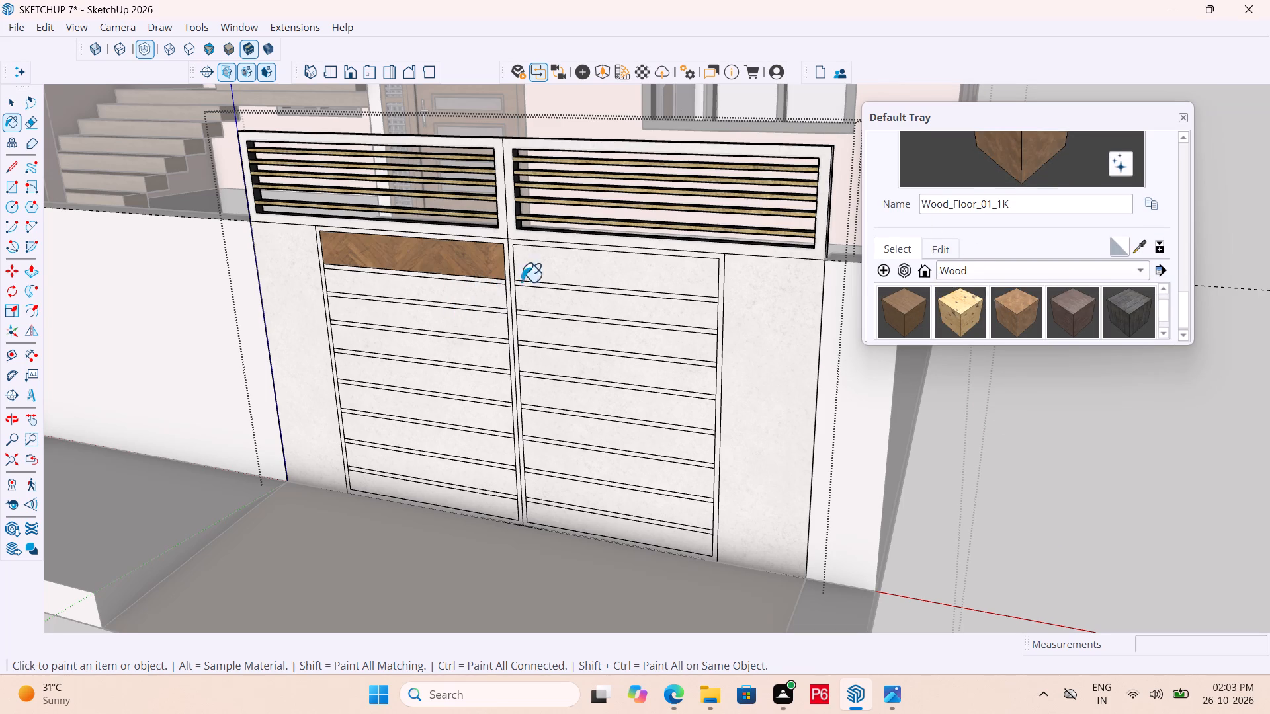
Paint all the wide strips of the left inset panel with Plywood_01_1K from the Wood collection.
{"action": "left_click", "coordinate": [908, 309]}
{"action": "left_click", "coordinate": [455, 270]}
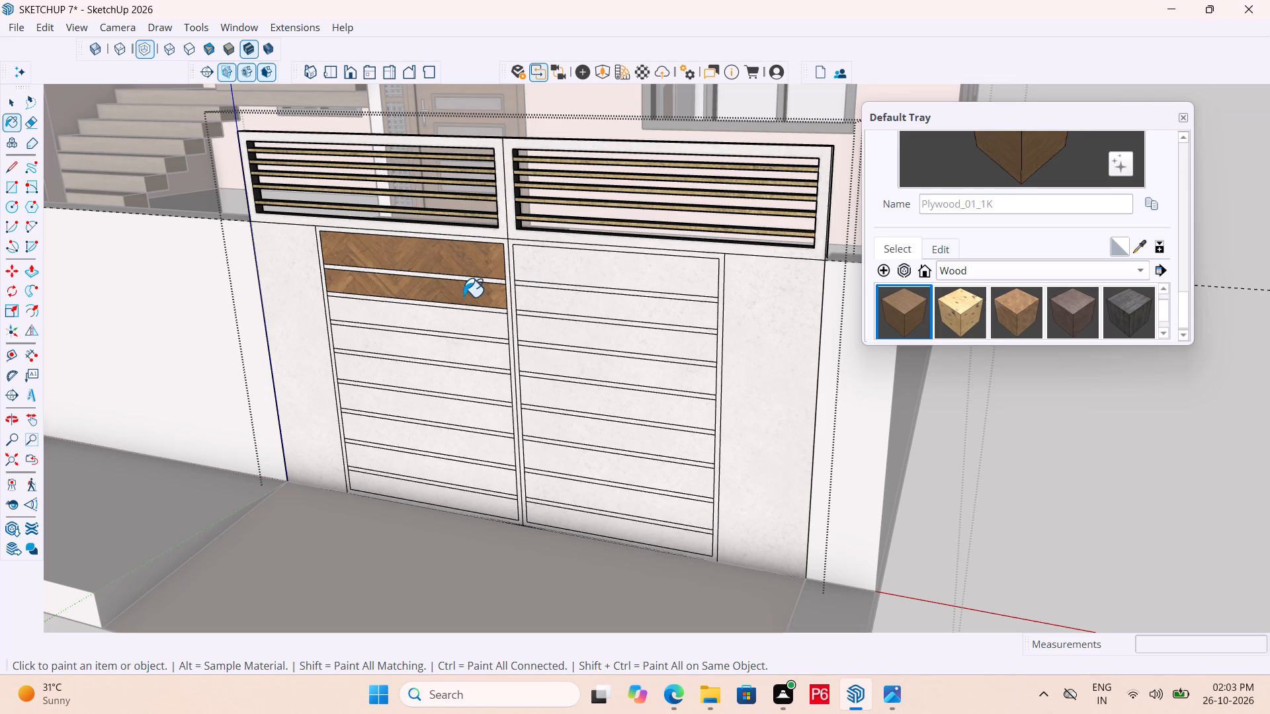
{"action": "left_click", "coordinate": [468, 301]}
{"action": "left_click", "coordinate": [474, 330]}
{"action": "left_click", "coordinate": [478, 362]}
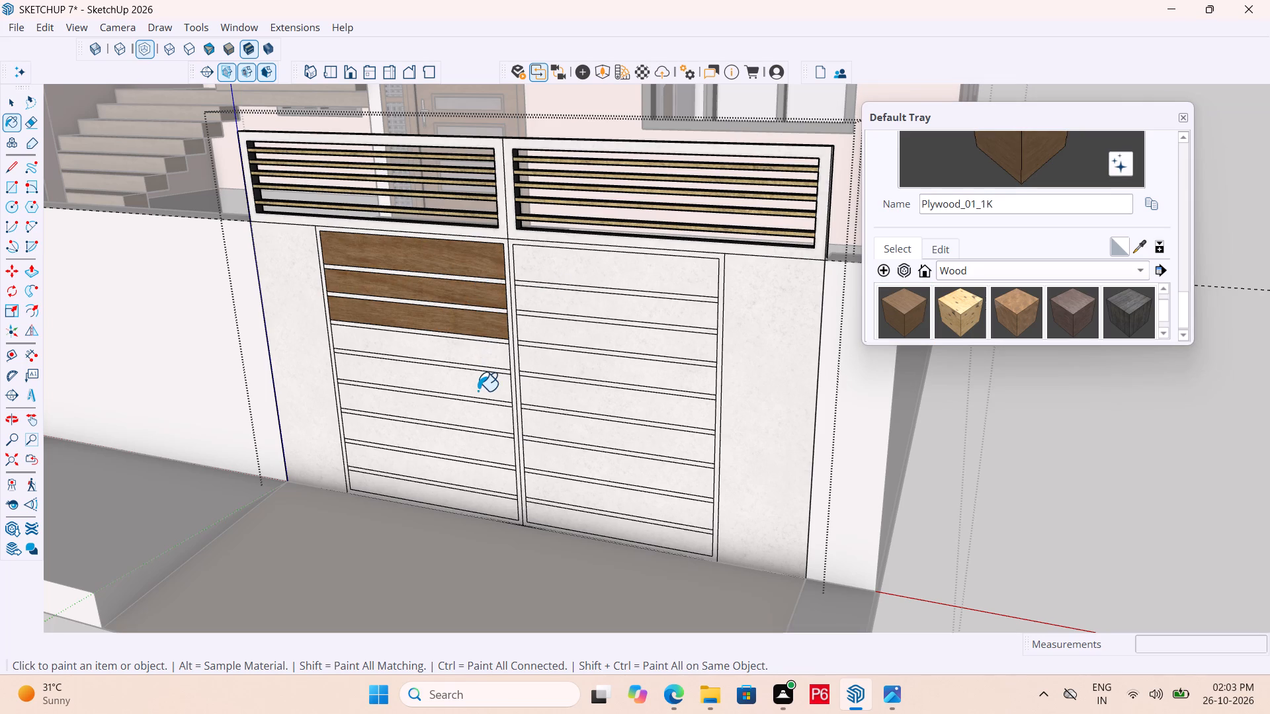
{"action": "left_click", "coordinate": [478, 391]}
{"action": "left_click", "coordinate": [472, 420]}
{"action": "left_click", "coordinate": [460, 444]}
{"action": "left_click", "coordinate": [446, 479]}
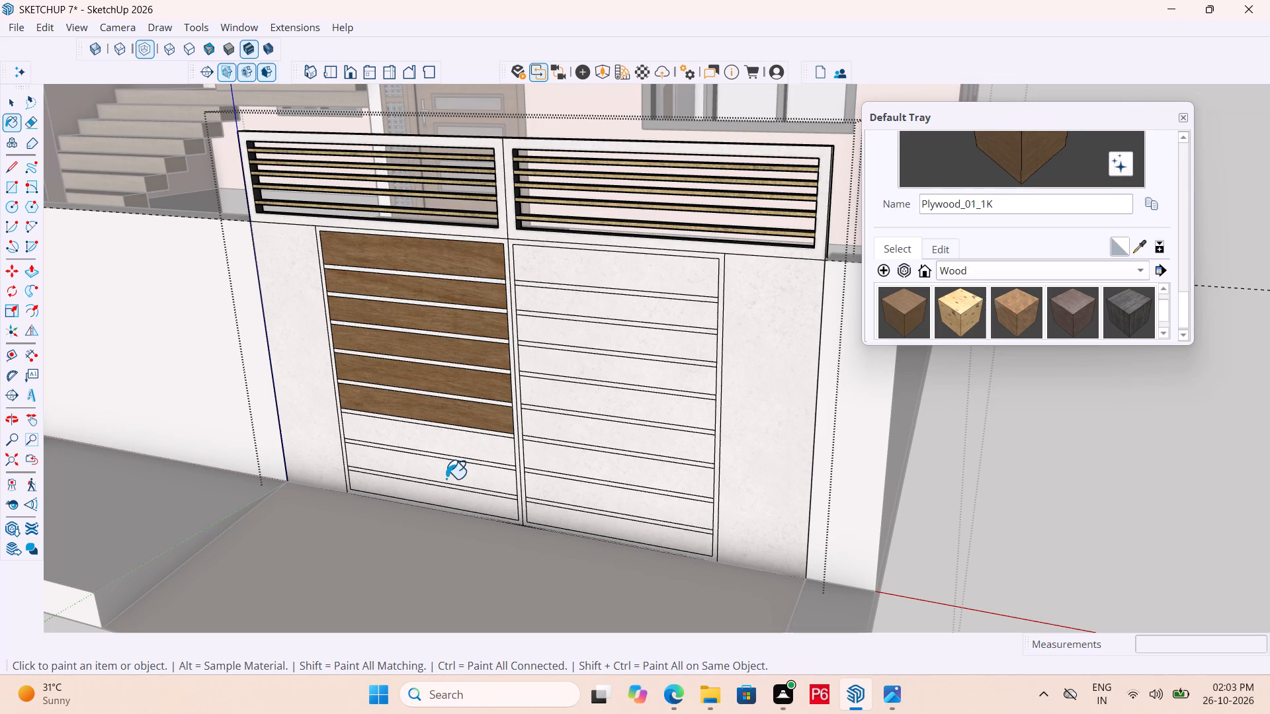
{"action": "left_click_drag", "start_coordinate": [456, 498], "coordinate": [482, 498]}
Paint all the wide strips of the right inset panel with the same Plywood_01_1K, working from bottom to top.
{"action": "left_click", "coordinate": [533, 515]}
{"action": "left_click_drag", "start_coordinate": [547, 491], "coordinate": [550, 478]}
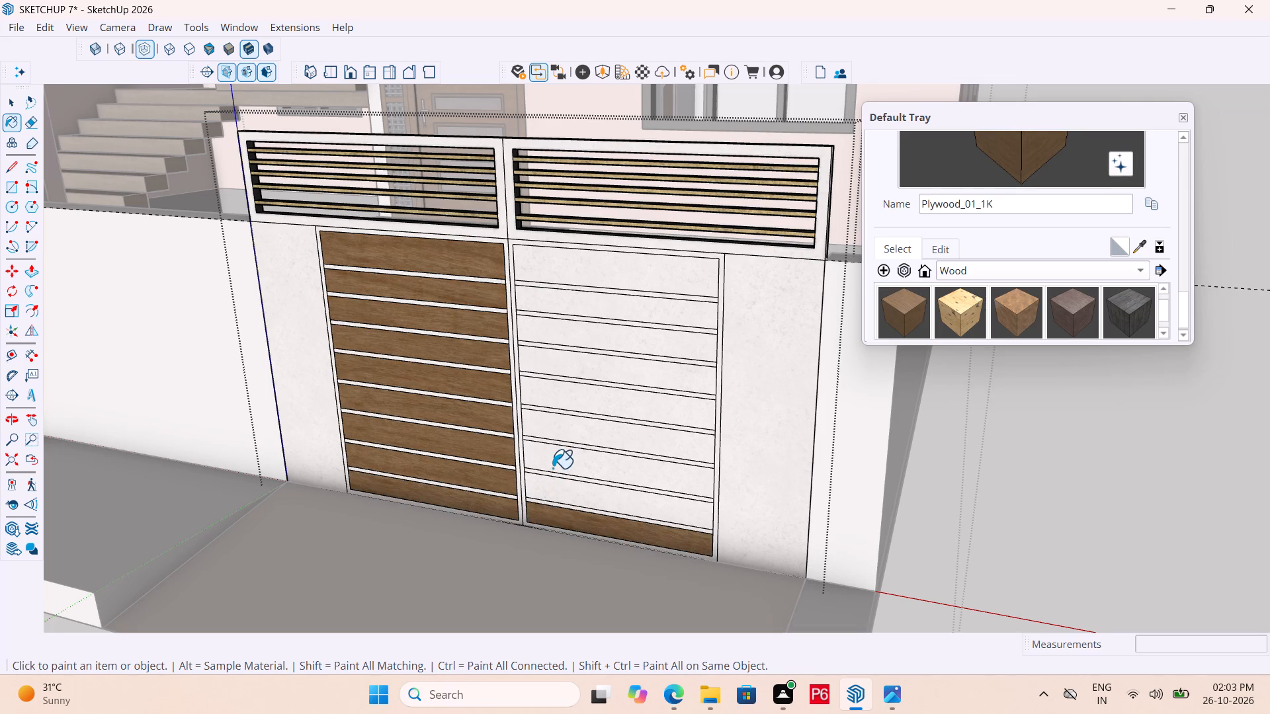
{"action": "left_click_drag", "start_coordinate": [555, 465], "coordinate": [556, 452]}
{"action": "left_click_drag", "start_coordinate": [561, 424], "coordinate": [570, 408]}
{"action": "left_click", "coordinate": [571, 403]}
{"action": "left_click", "coordinate": [557, 425]}
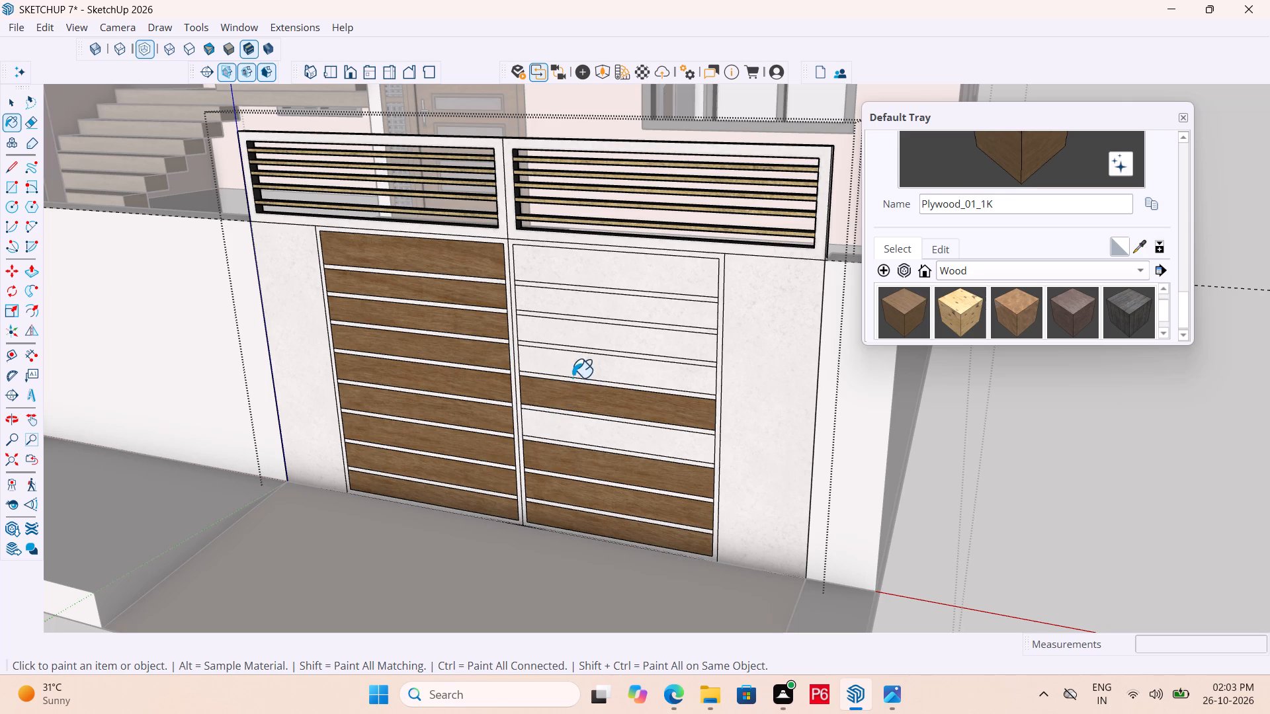
{"action": "left_click", "coordinate": [577, 369]}
{"action": "left_click_drag", "start_coordinate": [580, 331], "coordinate": [585, 323]}
{"action": "left_click_drag", "start_coordinate": [593, 311], "coordinate": [593, 303]}
{"action": "left_click", "coordinate": [598, 282]}
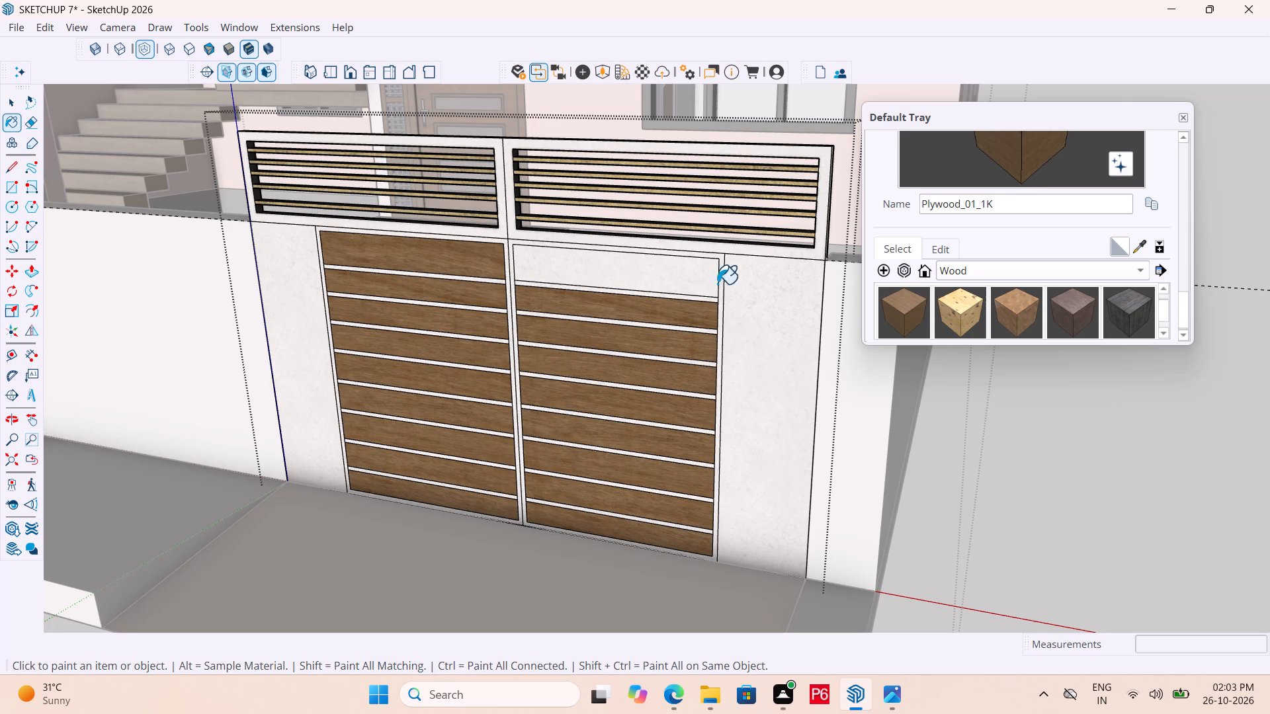
Paint the narrow frame strip along the right inset panel's outer edge with Metal_06_1K from the Metal collection.
{"action": "left_click", "coordinate": [962, 269]}
{"action": "left_click", "coordinate": [995, 149]}
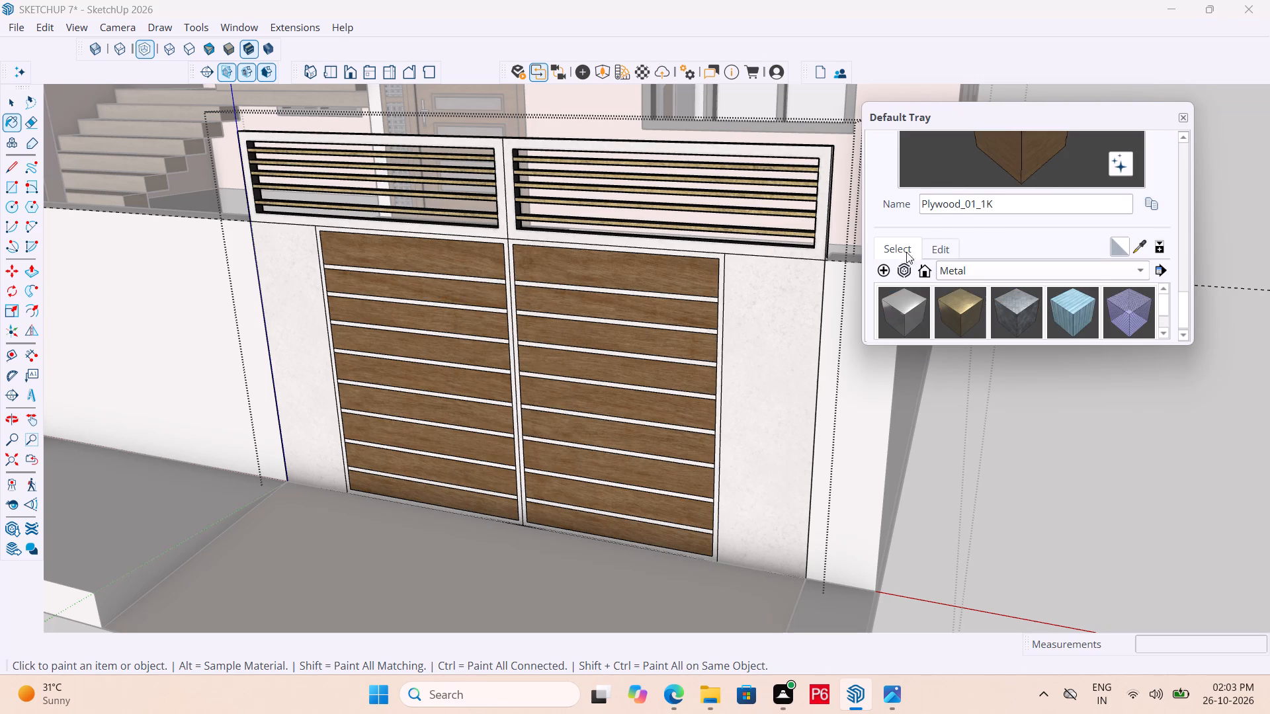
{"action": "left_click", "coordinate": [890, 309]}
{"action": "scroll", "coordinate": [724, 346], "scroll_direction": "up", "scroll_amount": 10}
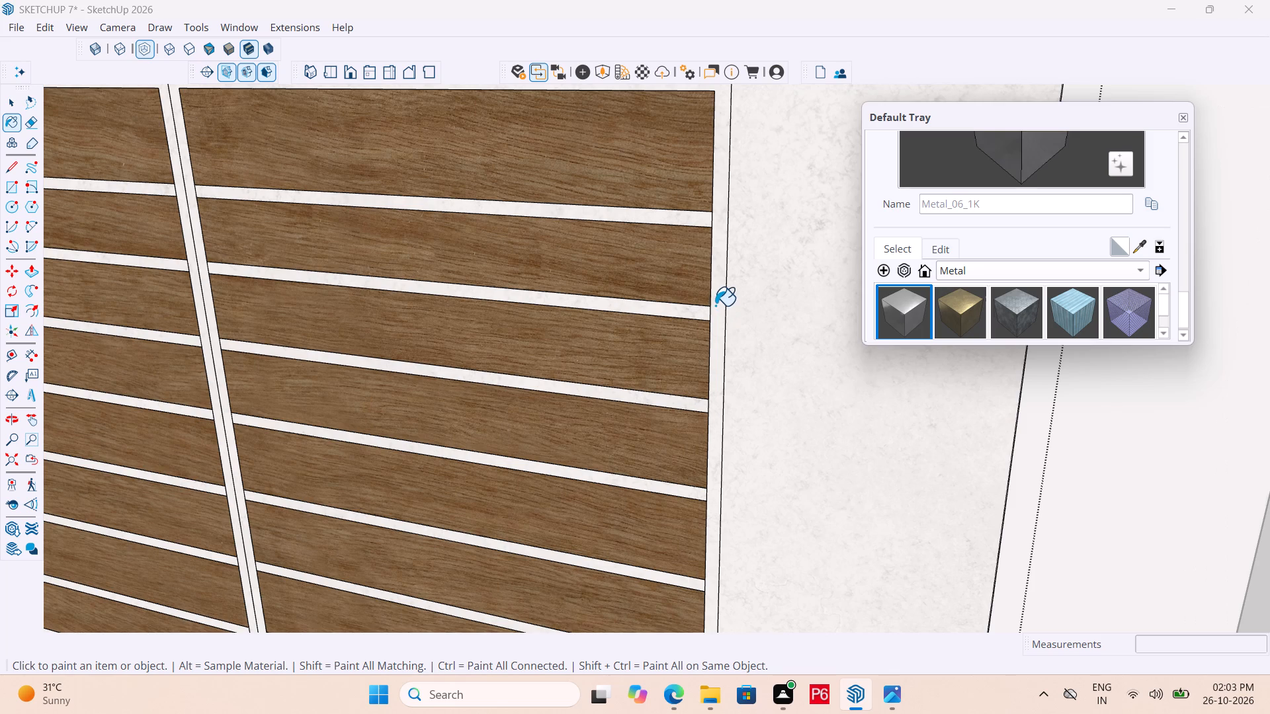
{"action": "left_click", "coordinate": [715, 299]}
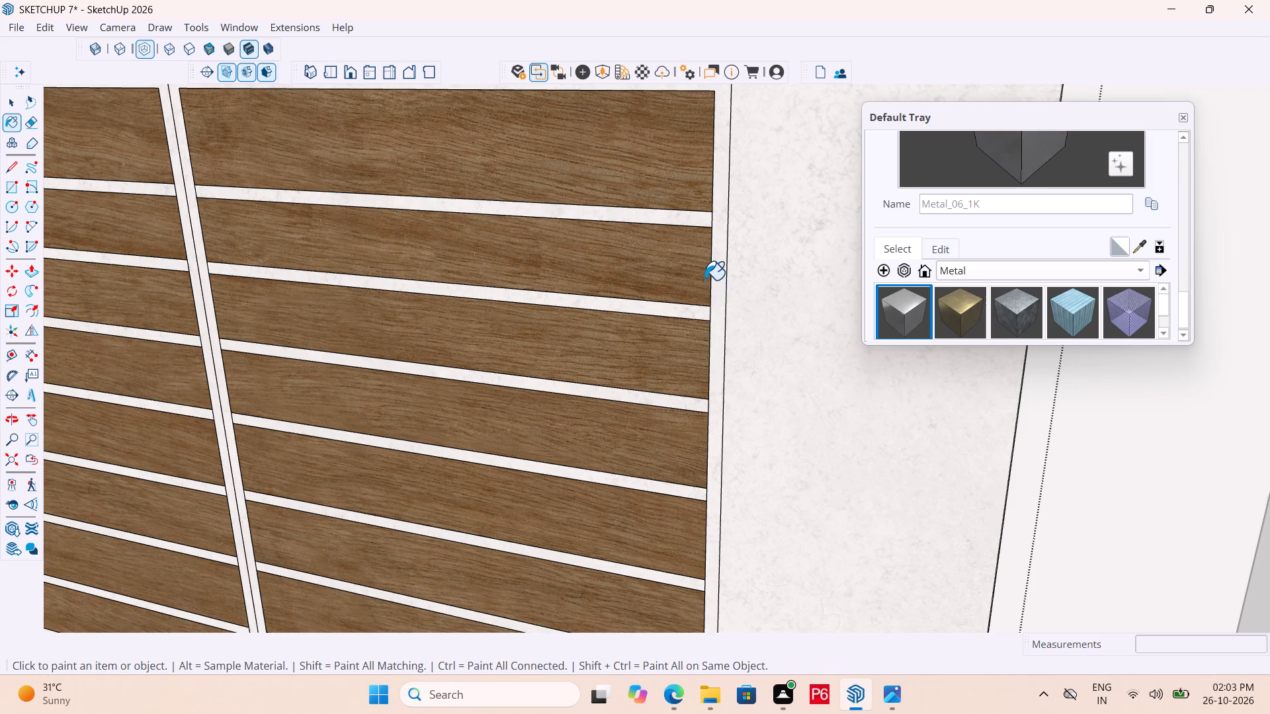
Save the model.
{"action": "scroll", "coordinate": [702, 283], "scroll_direction": "down", "scroll_amount": 9}
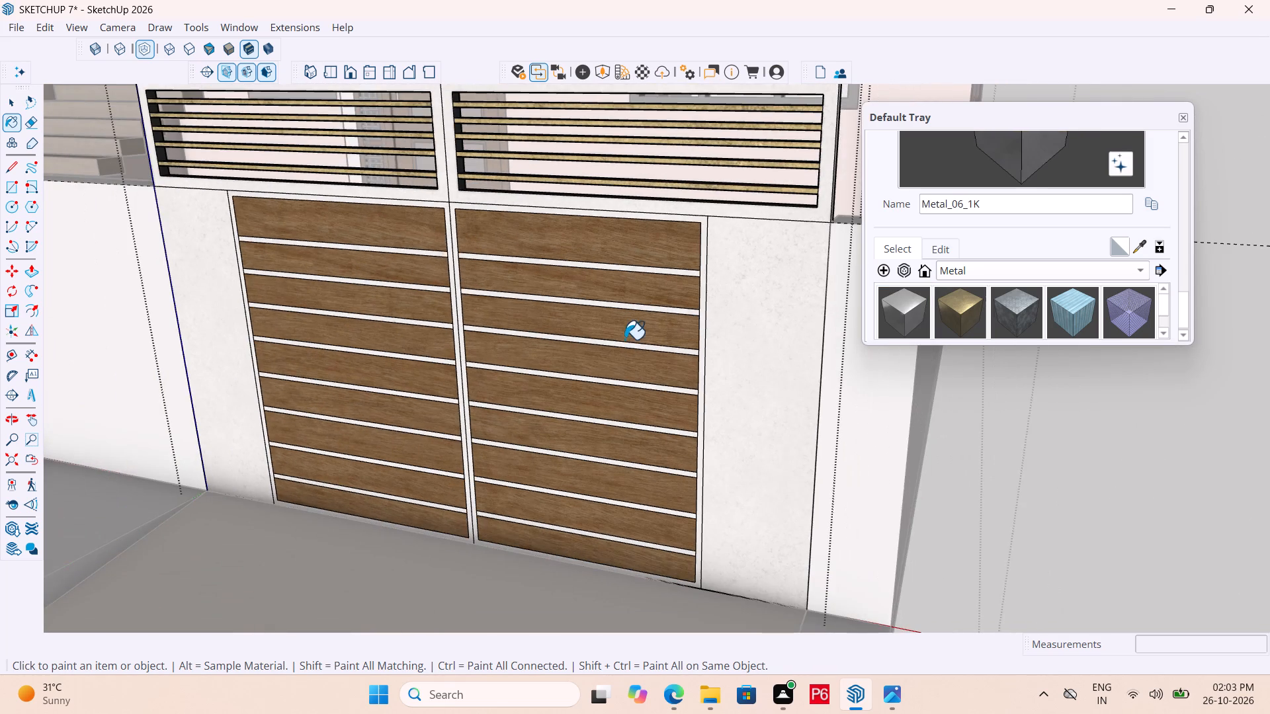
{"action": "middle_click_drag", "start_coordinate": [614, 342], "coordinate": [594, 360]}
{"action": "key", "text": "ctrl+s"}
{"action": "key", "text": "ctrl+s"}
{"action": "key", "text": "ctrl+s"}
{"action": "key", "text": "ctrl+s"}
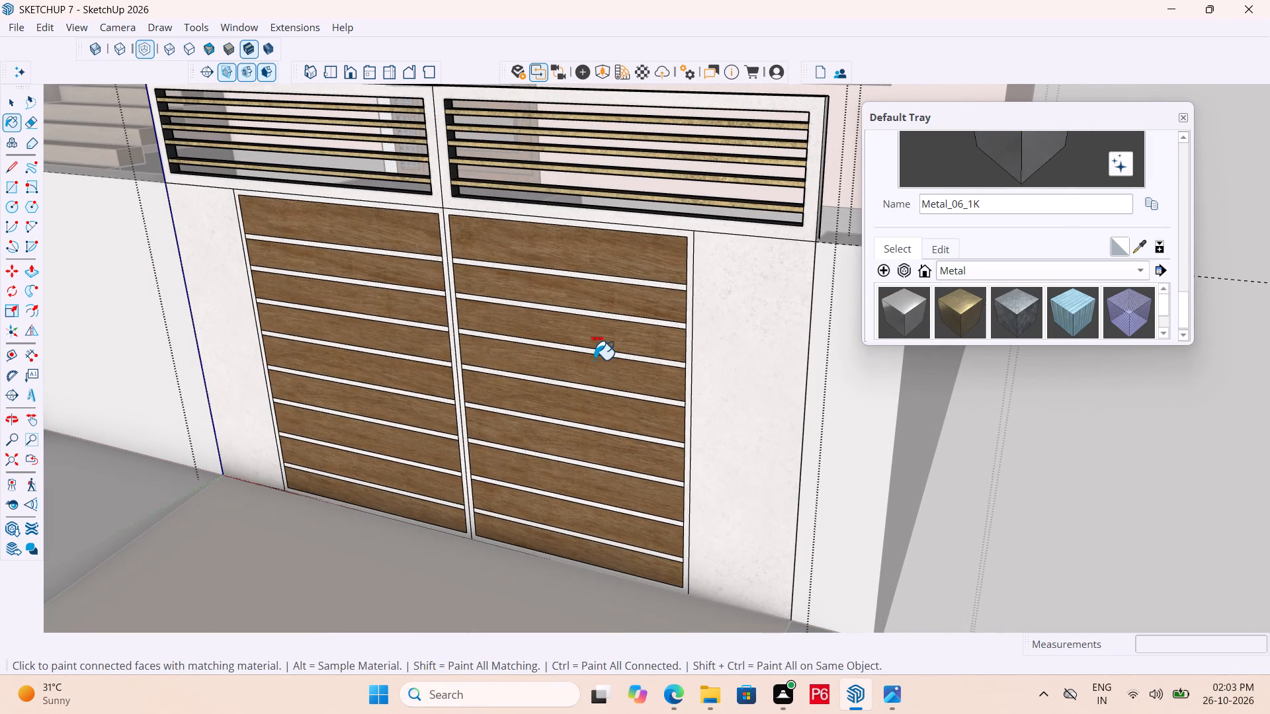
{"action": "key", "text": "ctrl+s"}
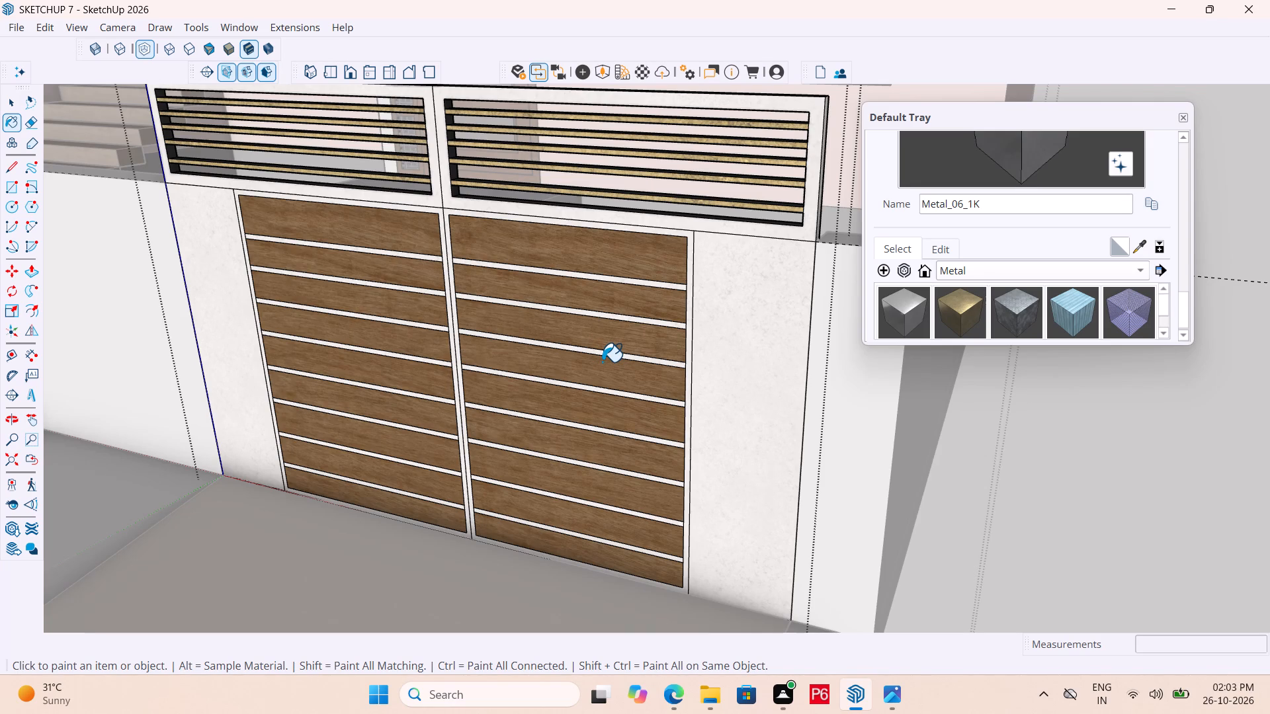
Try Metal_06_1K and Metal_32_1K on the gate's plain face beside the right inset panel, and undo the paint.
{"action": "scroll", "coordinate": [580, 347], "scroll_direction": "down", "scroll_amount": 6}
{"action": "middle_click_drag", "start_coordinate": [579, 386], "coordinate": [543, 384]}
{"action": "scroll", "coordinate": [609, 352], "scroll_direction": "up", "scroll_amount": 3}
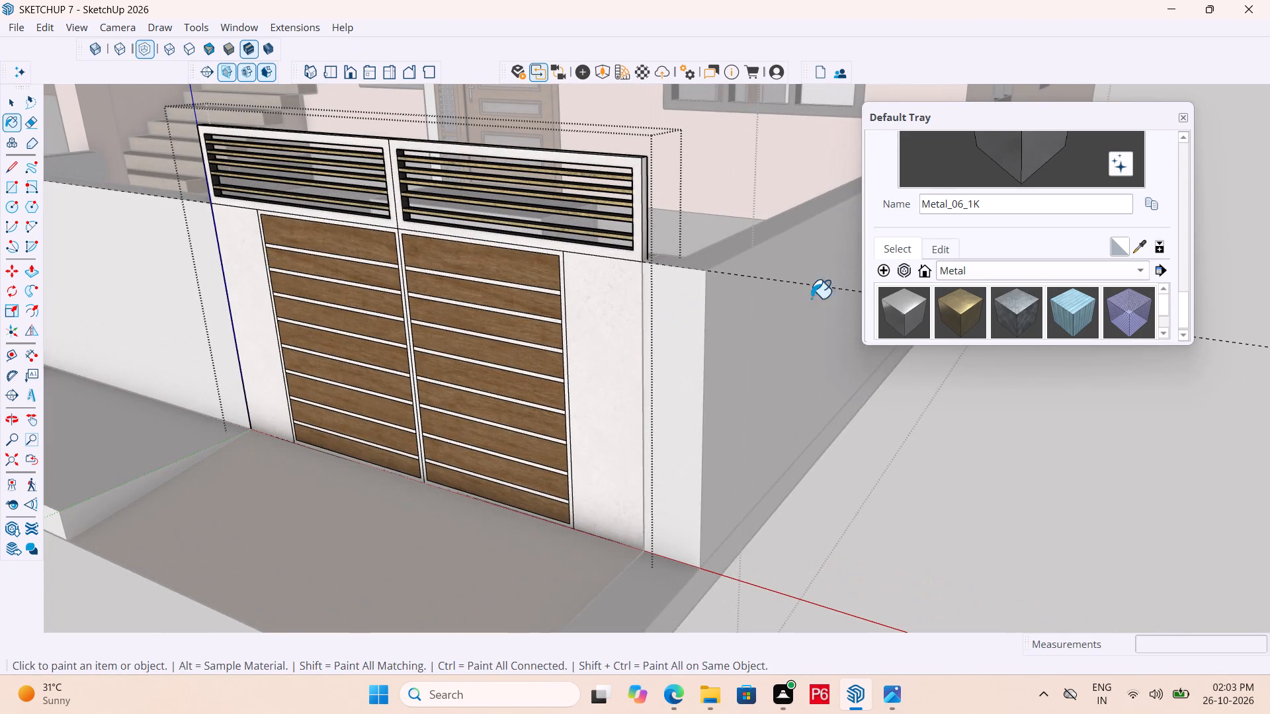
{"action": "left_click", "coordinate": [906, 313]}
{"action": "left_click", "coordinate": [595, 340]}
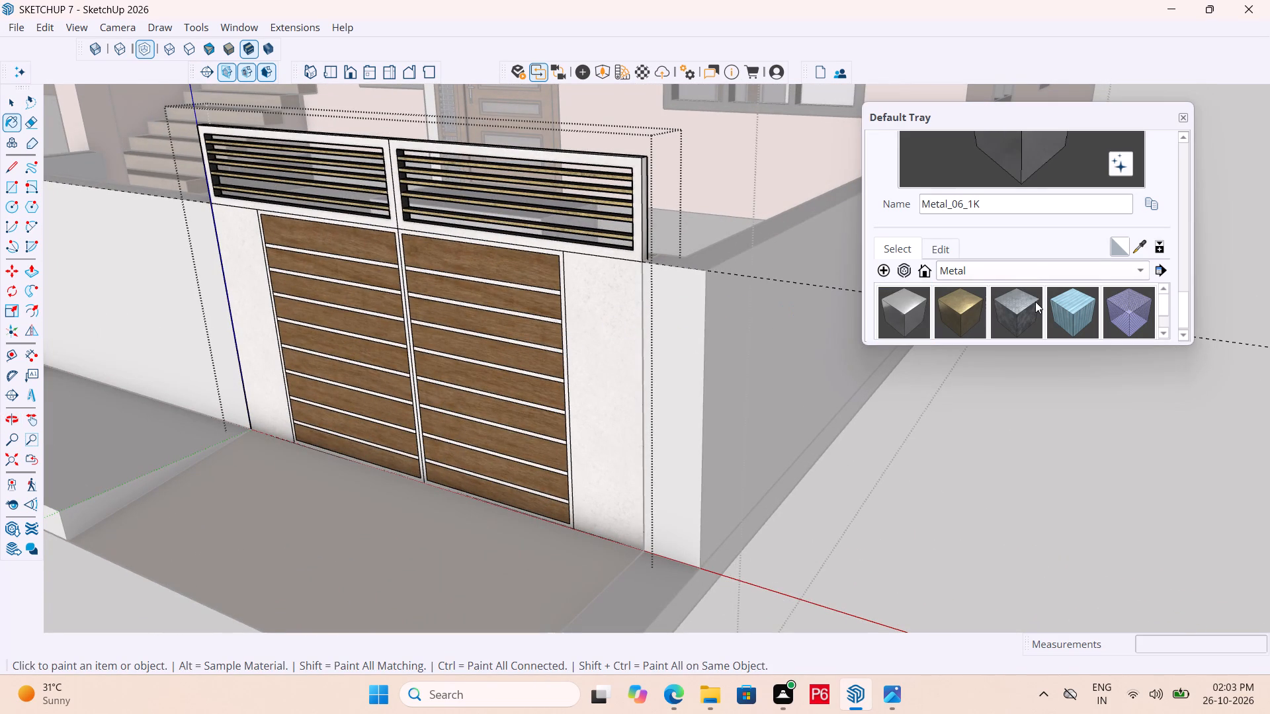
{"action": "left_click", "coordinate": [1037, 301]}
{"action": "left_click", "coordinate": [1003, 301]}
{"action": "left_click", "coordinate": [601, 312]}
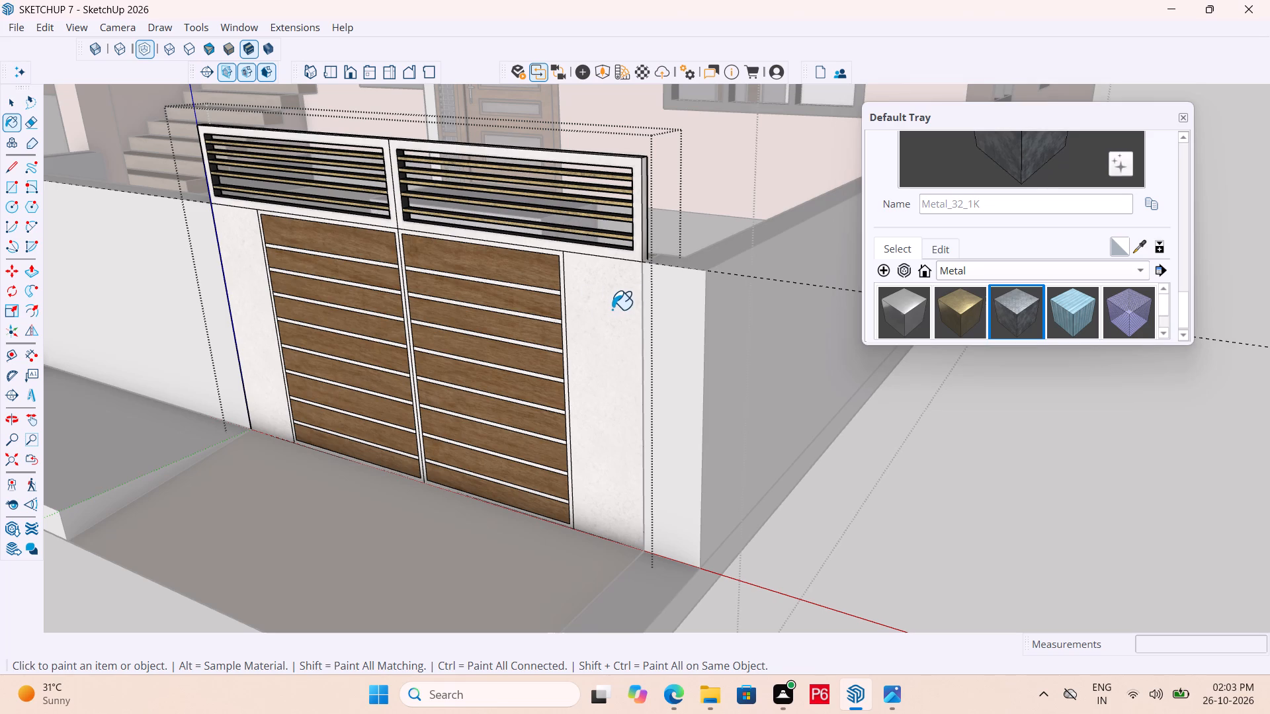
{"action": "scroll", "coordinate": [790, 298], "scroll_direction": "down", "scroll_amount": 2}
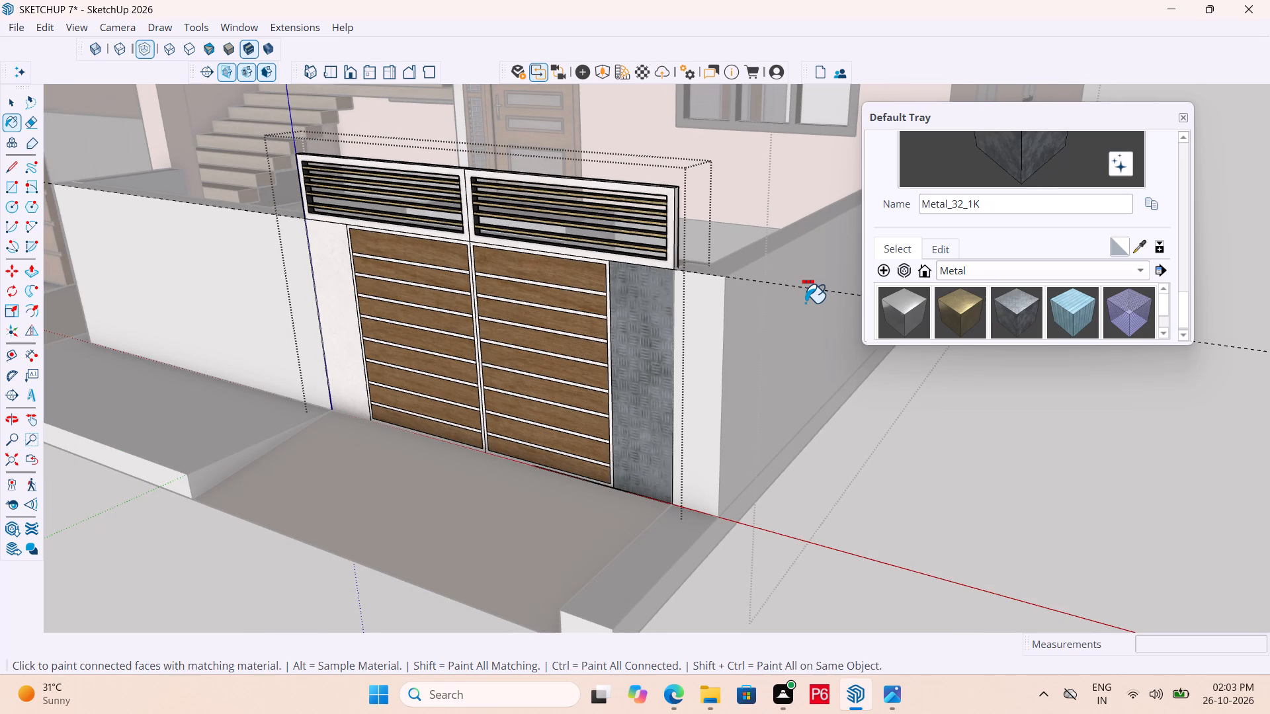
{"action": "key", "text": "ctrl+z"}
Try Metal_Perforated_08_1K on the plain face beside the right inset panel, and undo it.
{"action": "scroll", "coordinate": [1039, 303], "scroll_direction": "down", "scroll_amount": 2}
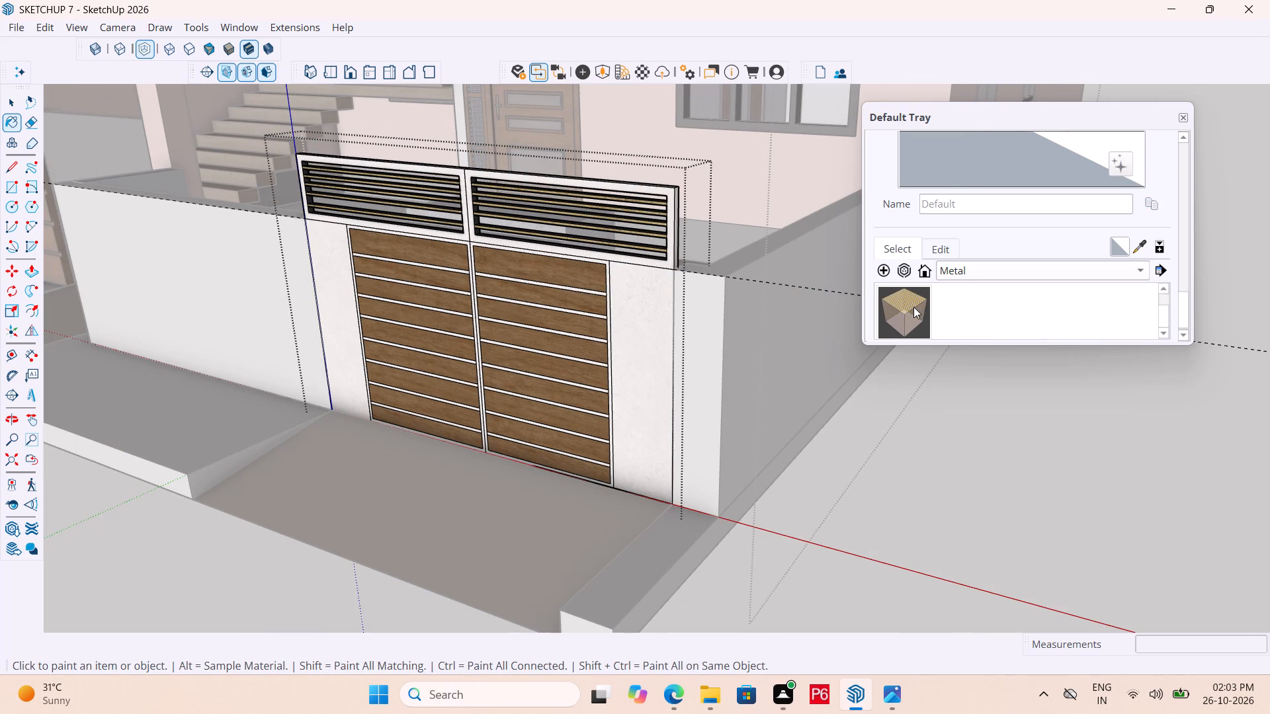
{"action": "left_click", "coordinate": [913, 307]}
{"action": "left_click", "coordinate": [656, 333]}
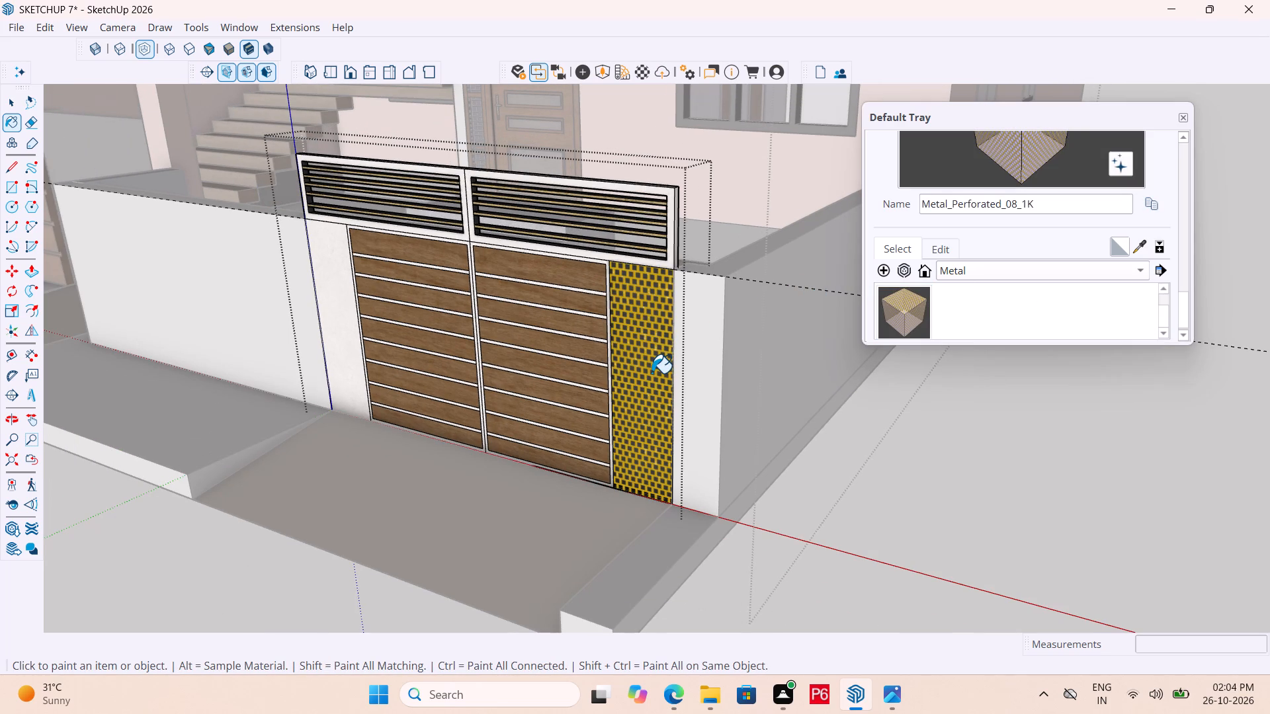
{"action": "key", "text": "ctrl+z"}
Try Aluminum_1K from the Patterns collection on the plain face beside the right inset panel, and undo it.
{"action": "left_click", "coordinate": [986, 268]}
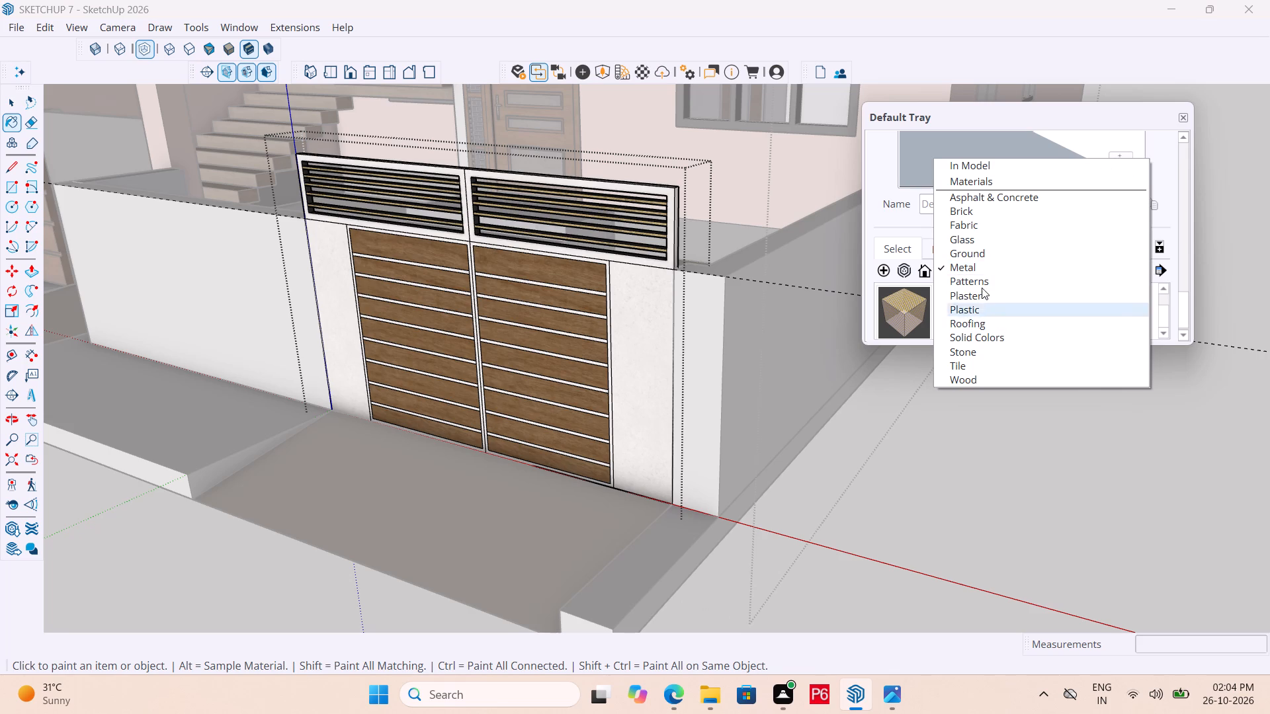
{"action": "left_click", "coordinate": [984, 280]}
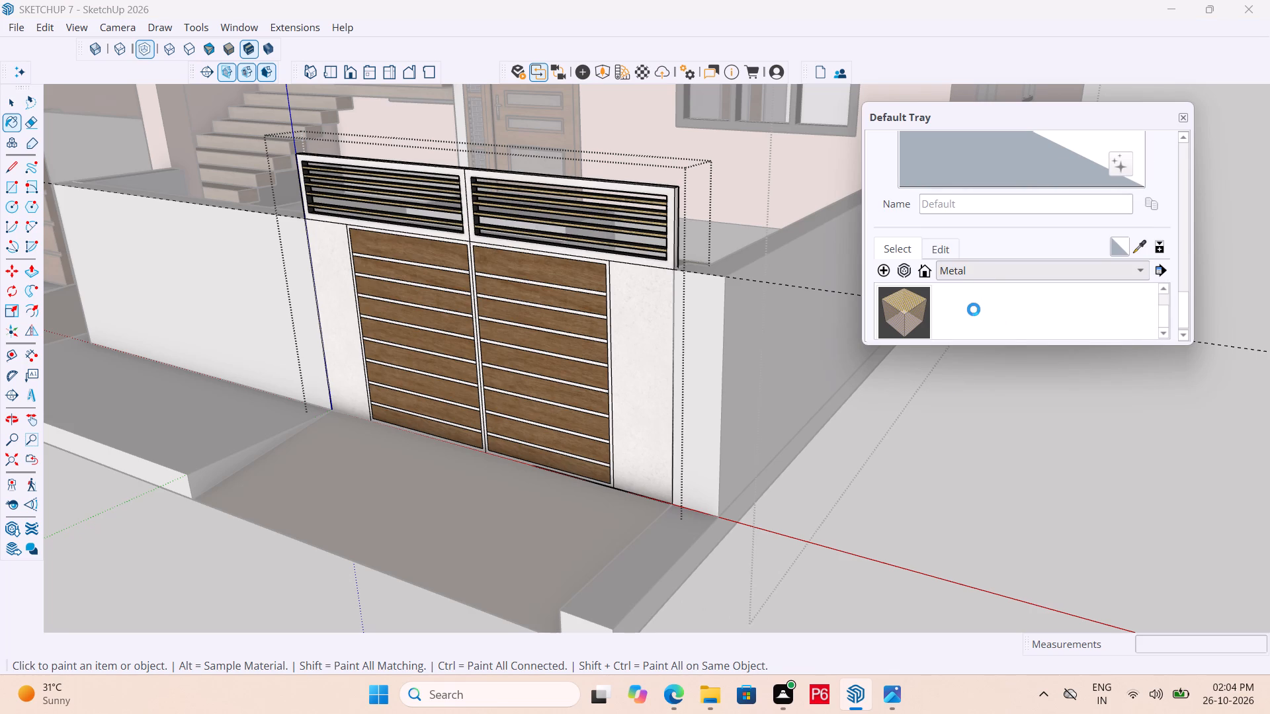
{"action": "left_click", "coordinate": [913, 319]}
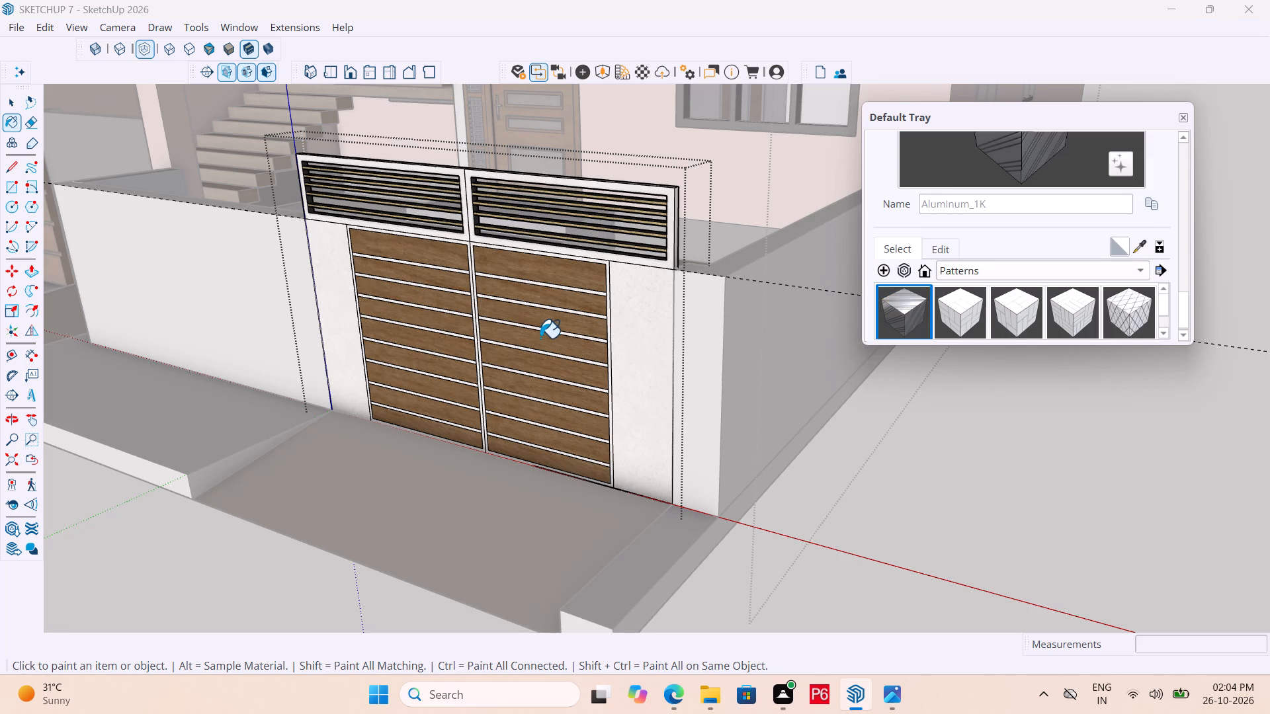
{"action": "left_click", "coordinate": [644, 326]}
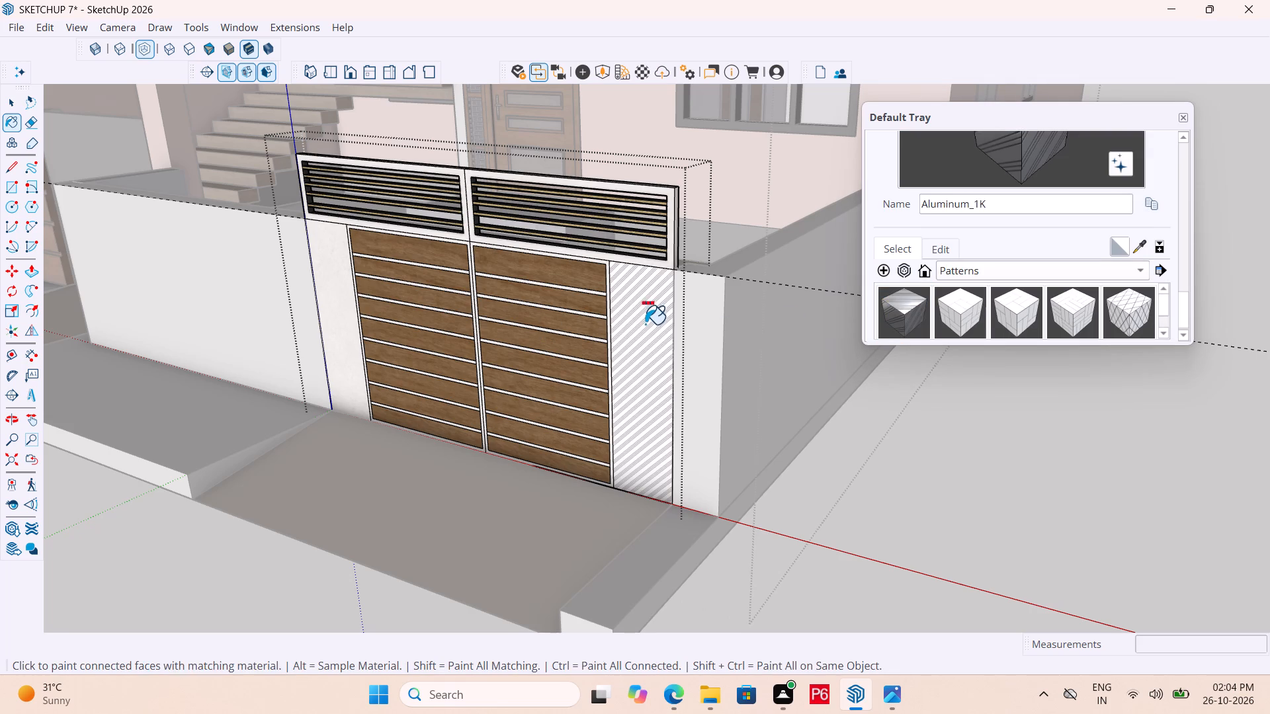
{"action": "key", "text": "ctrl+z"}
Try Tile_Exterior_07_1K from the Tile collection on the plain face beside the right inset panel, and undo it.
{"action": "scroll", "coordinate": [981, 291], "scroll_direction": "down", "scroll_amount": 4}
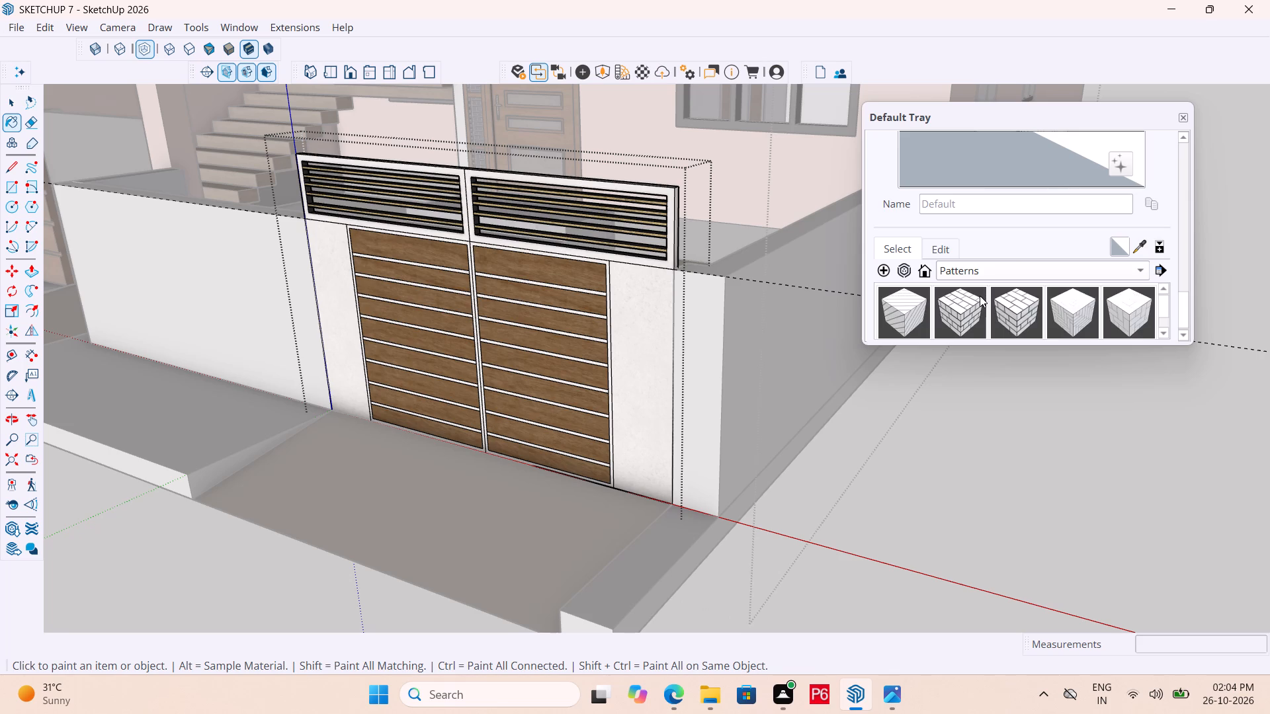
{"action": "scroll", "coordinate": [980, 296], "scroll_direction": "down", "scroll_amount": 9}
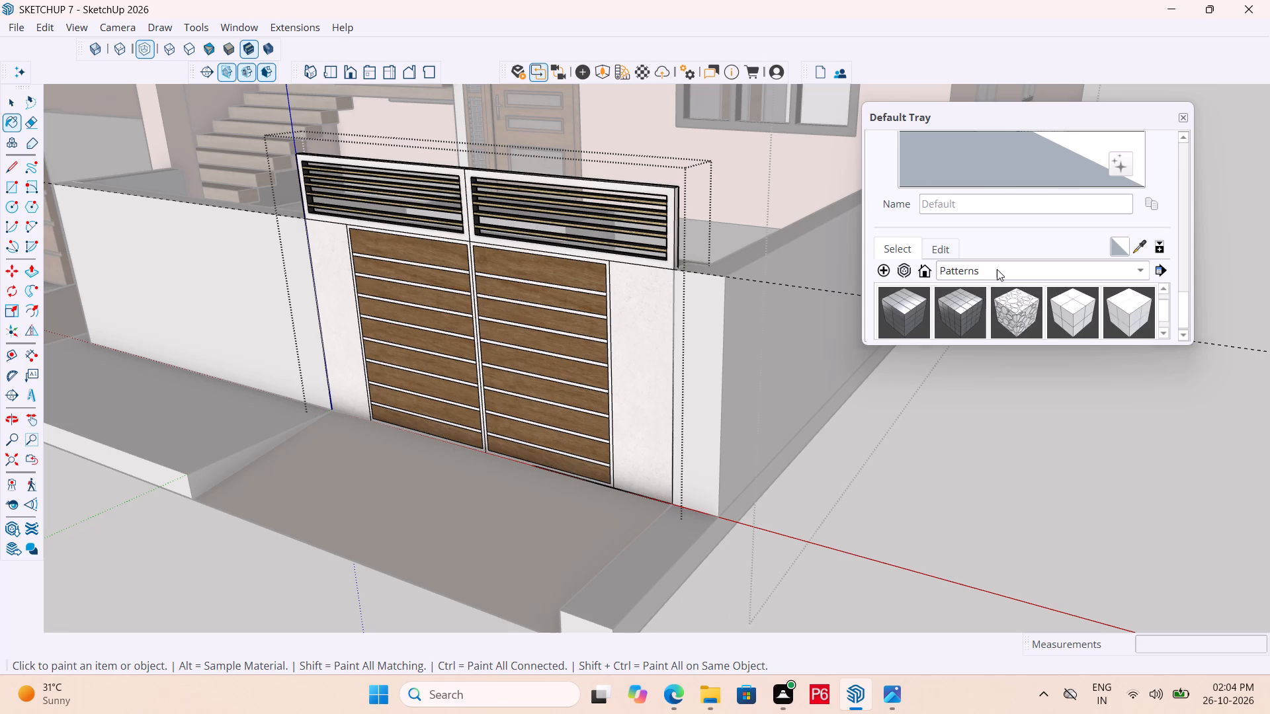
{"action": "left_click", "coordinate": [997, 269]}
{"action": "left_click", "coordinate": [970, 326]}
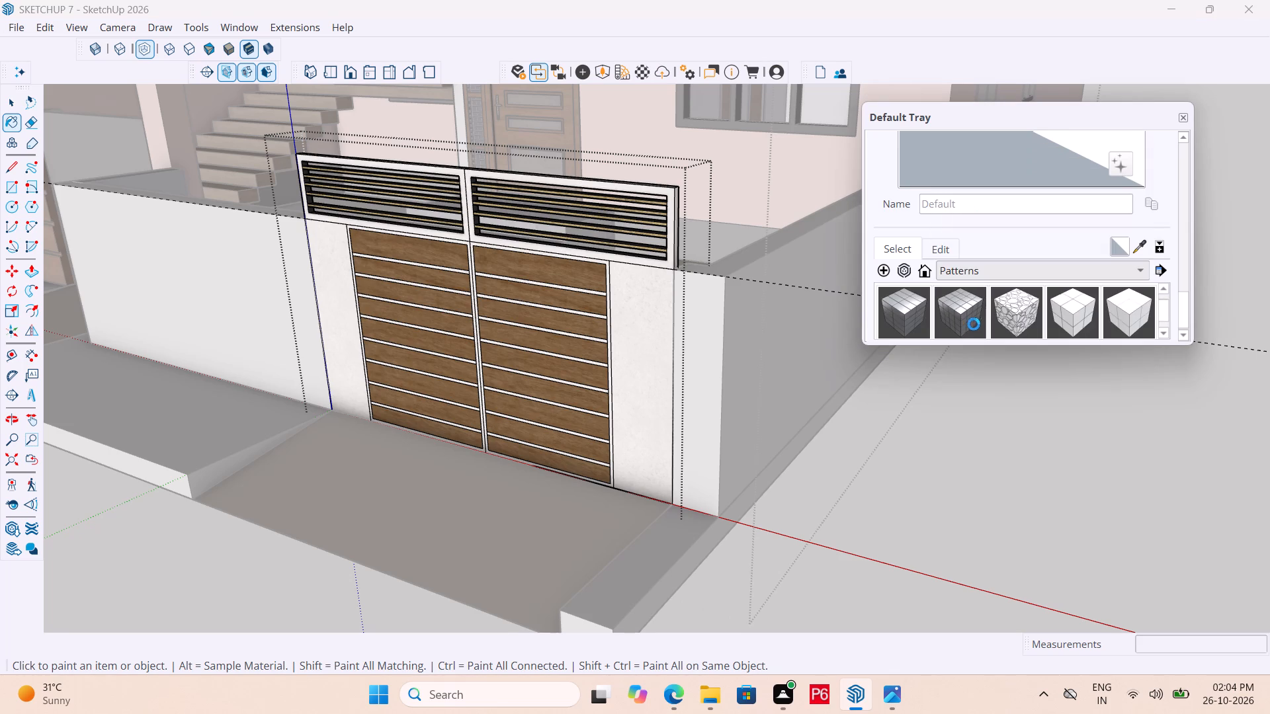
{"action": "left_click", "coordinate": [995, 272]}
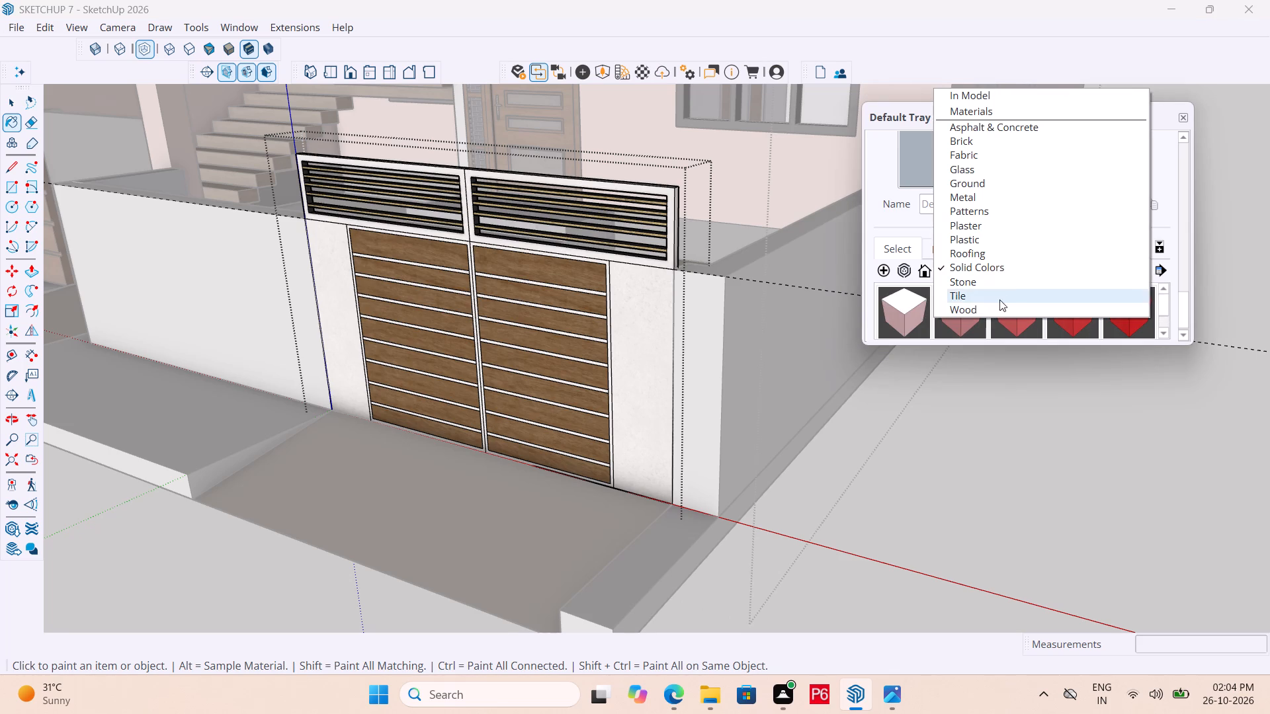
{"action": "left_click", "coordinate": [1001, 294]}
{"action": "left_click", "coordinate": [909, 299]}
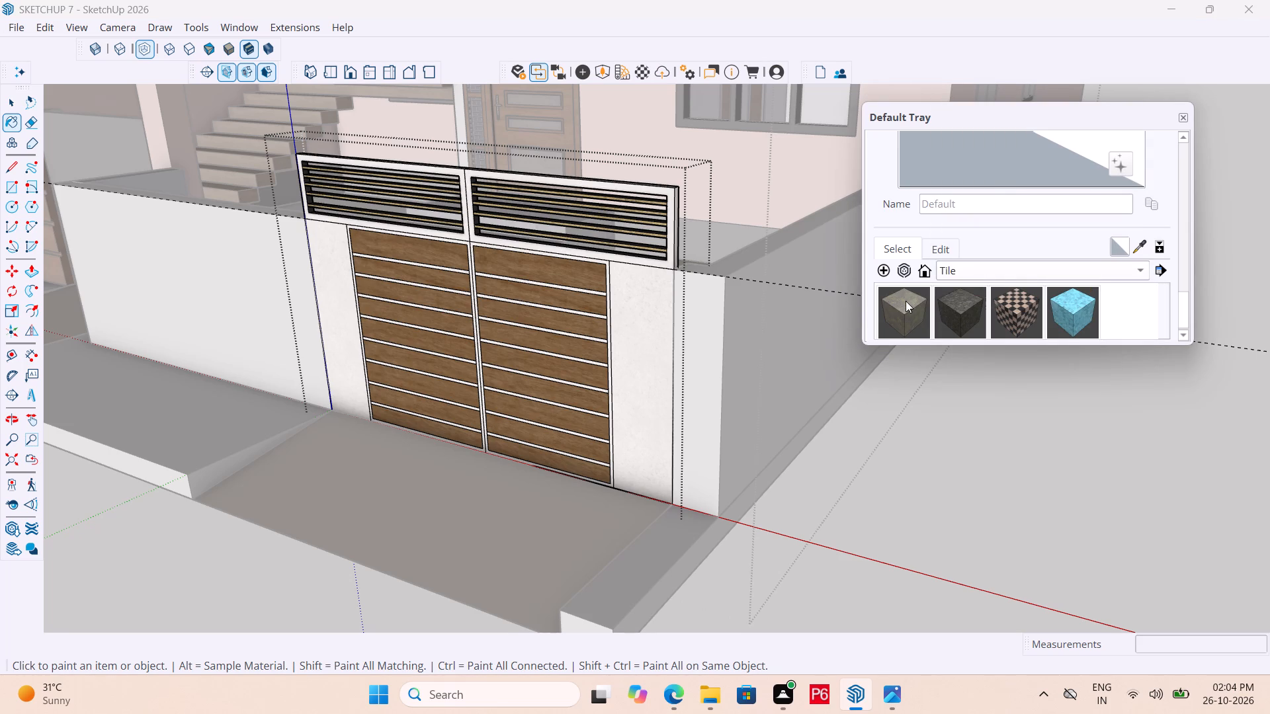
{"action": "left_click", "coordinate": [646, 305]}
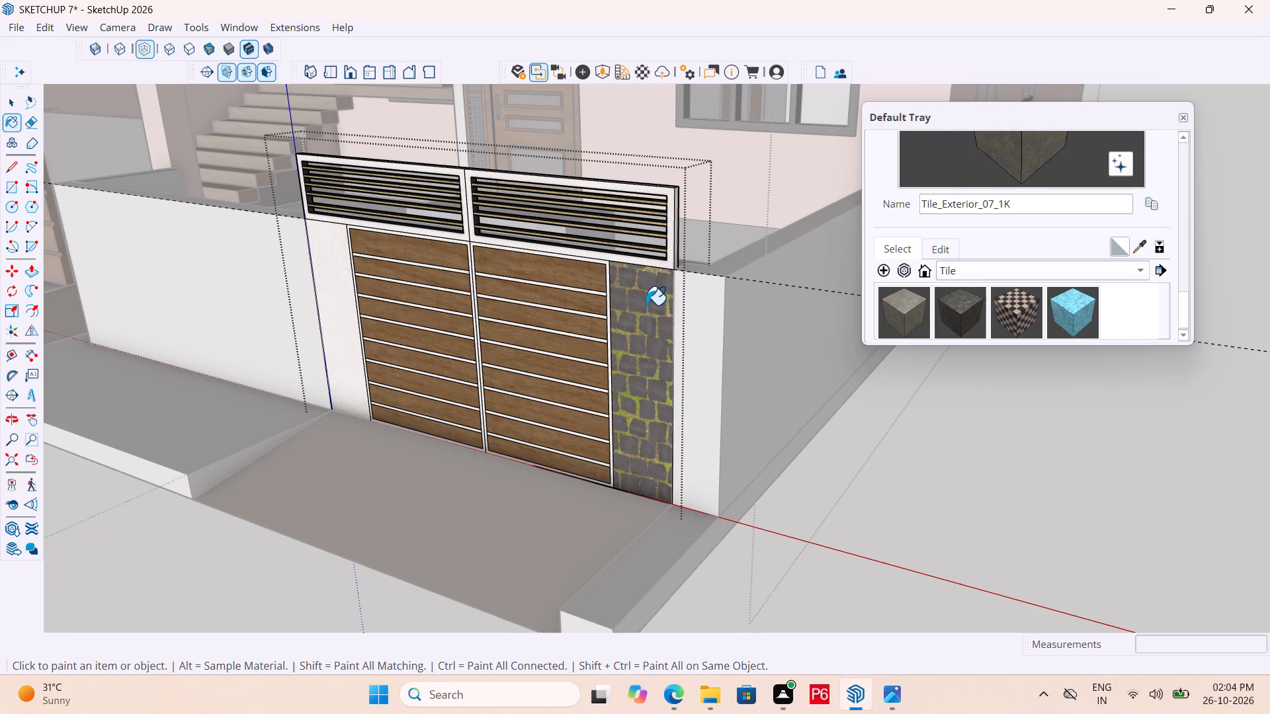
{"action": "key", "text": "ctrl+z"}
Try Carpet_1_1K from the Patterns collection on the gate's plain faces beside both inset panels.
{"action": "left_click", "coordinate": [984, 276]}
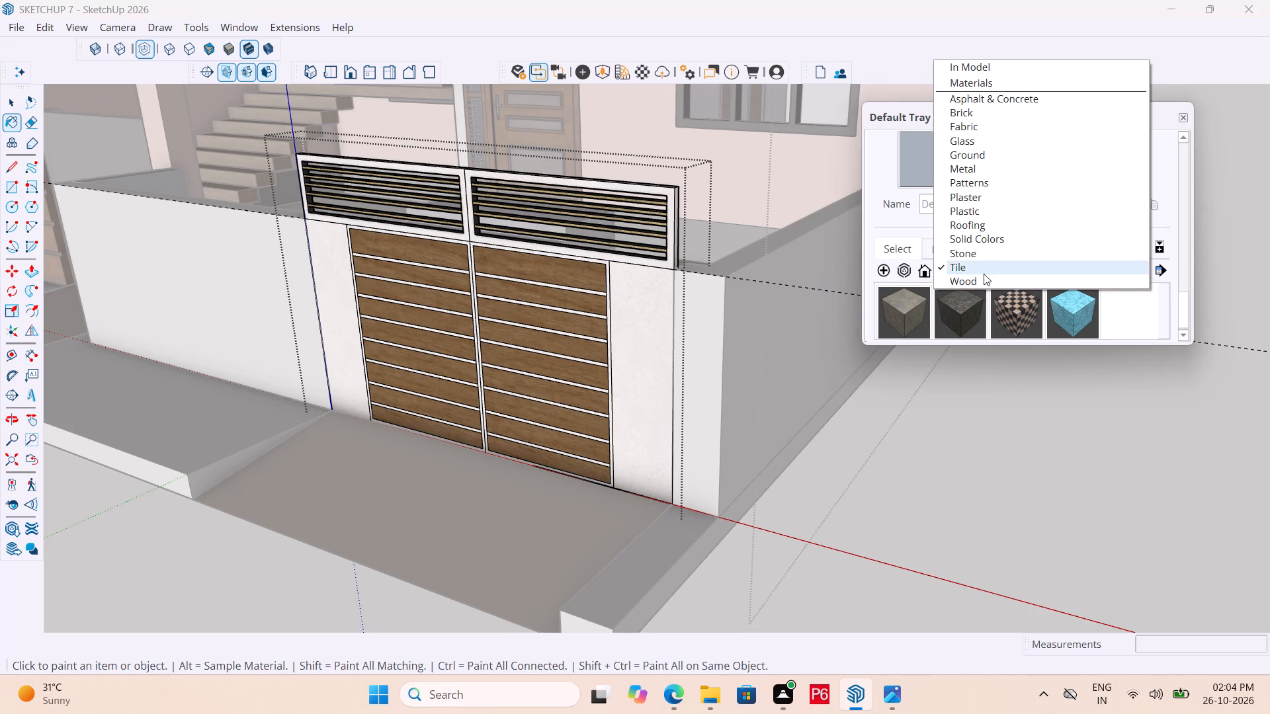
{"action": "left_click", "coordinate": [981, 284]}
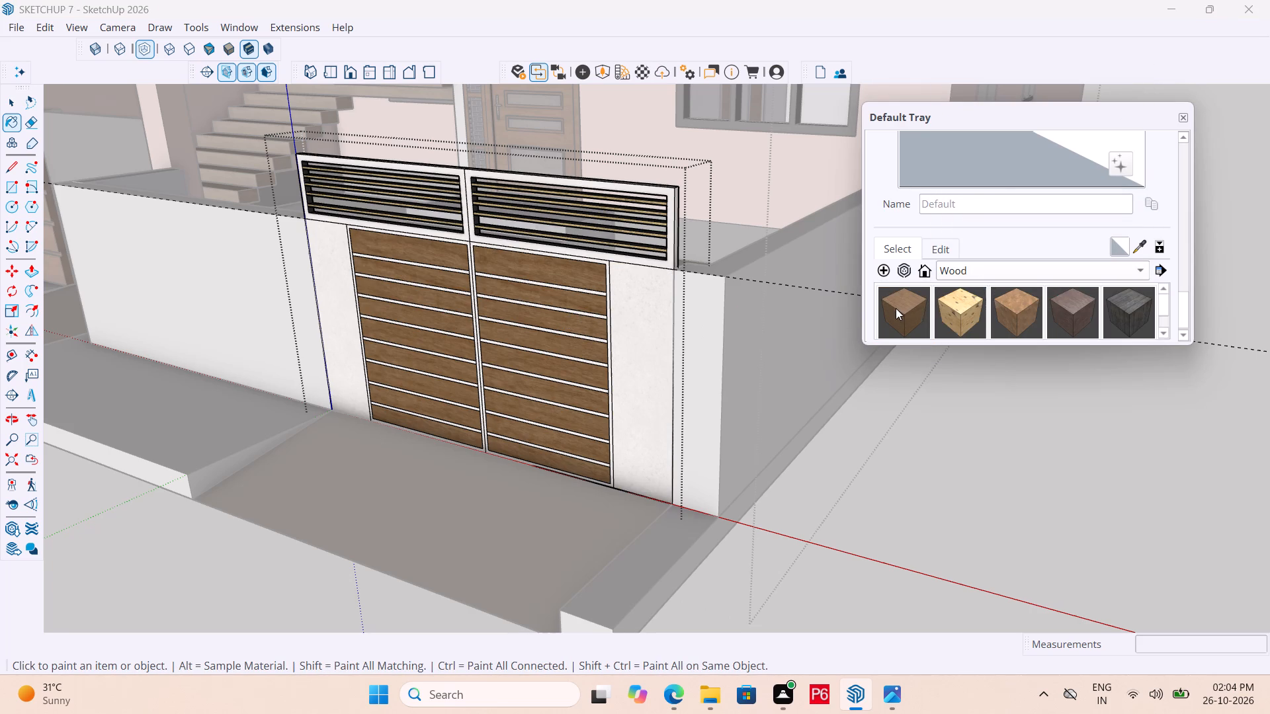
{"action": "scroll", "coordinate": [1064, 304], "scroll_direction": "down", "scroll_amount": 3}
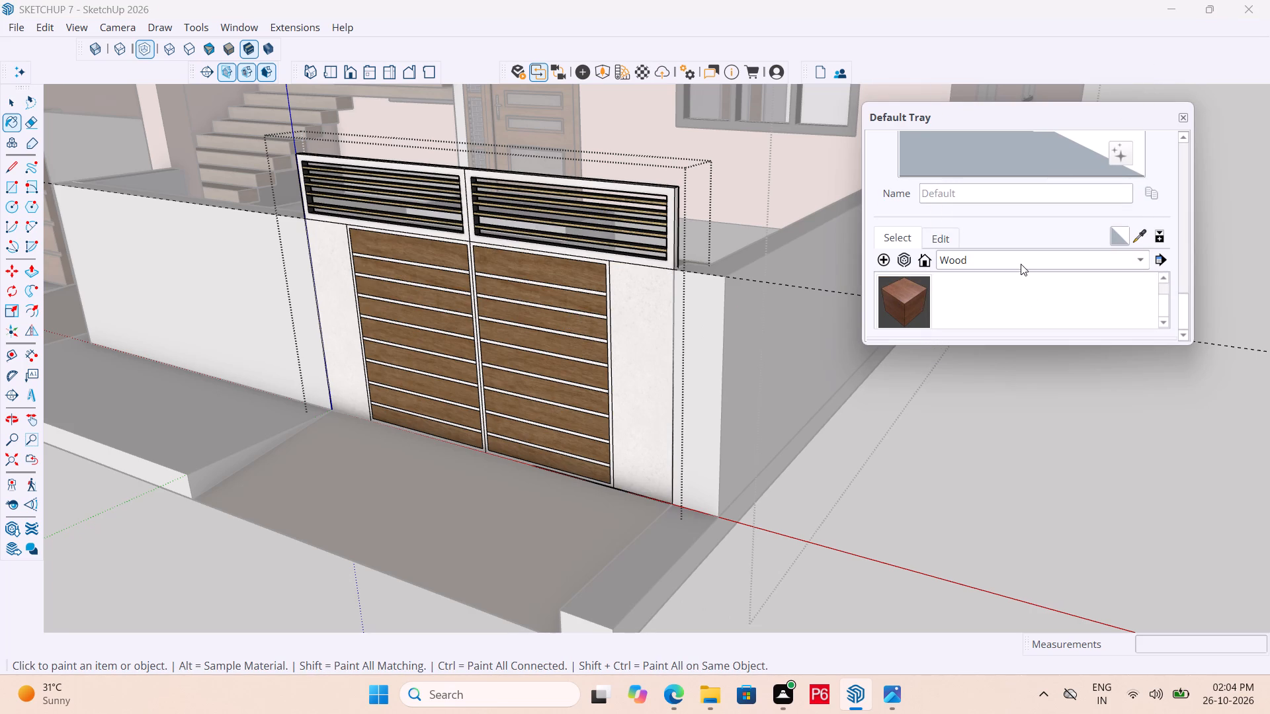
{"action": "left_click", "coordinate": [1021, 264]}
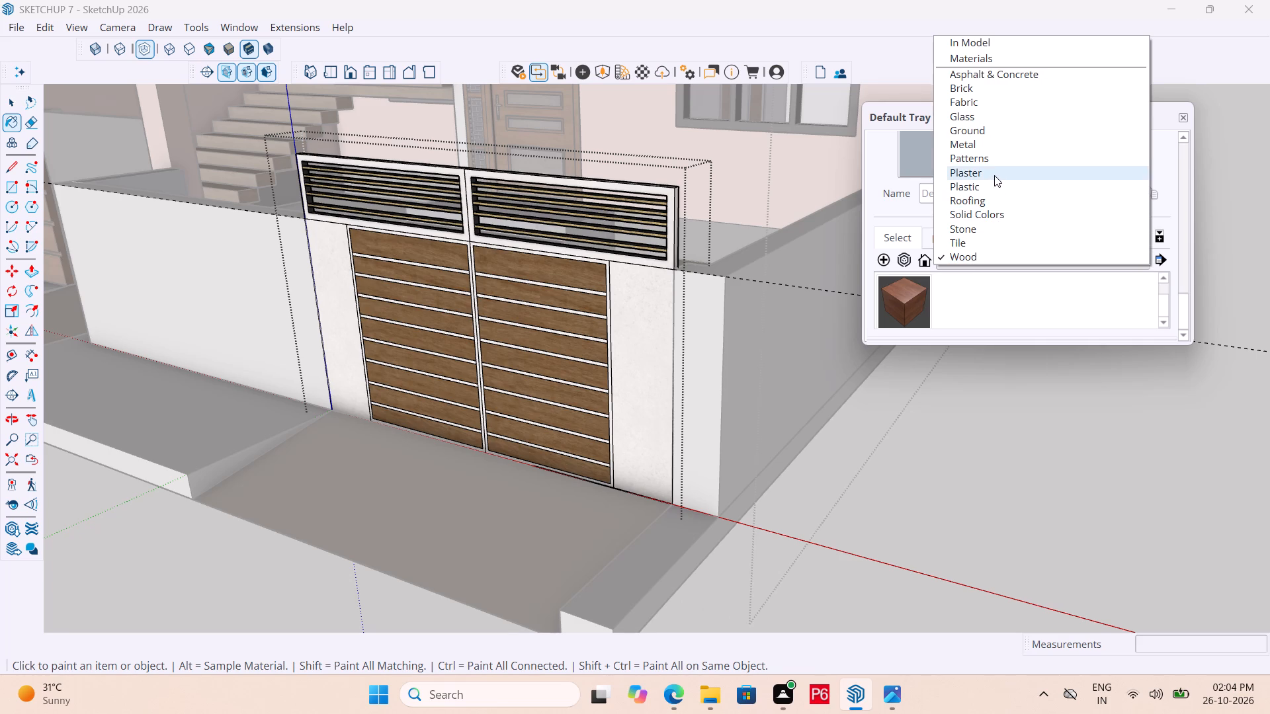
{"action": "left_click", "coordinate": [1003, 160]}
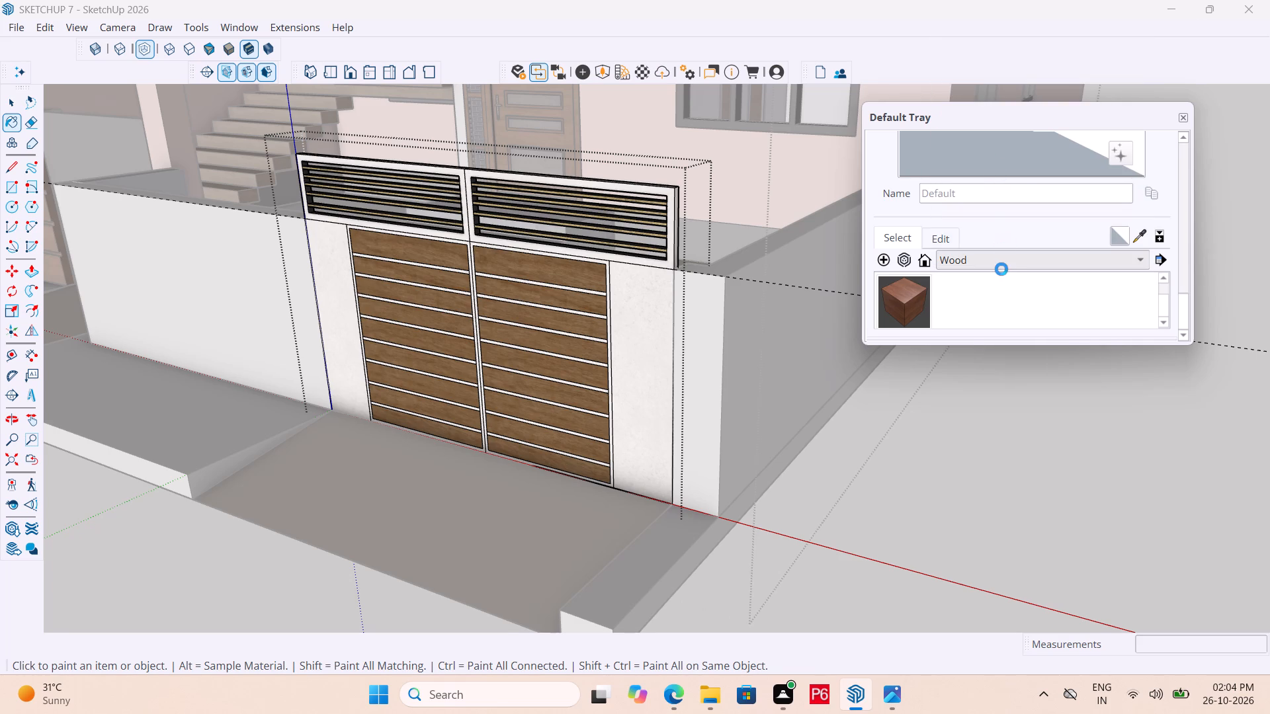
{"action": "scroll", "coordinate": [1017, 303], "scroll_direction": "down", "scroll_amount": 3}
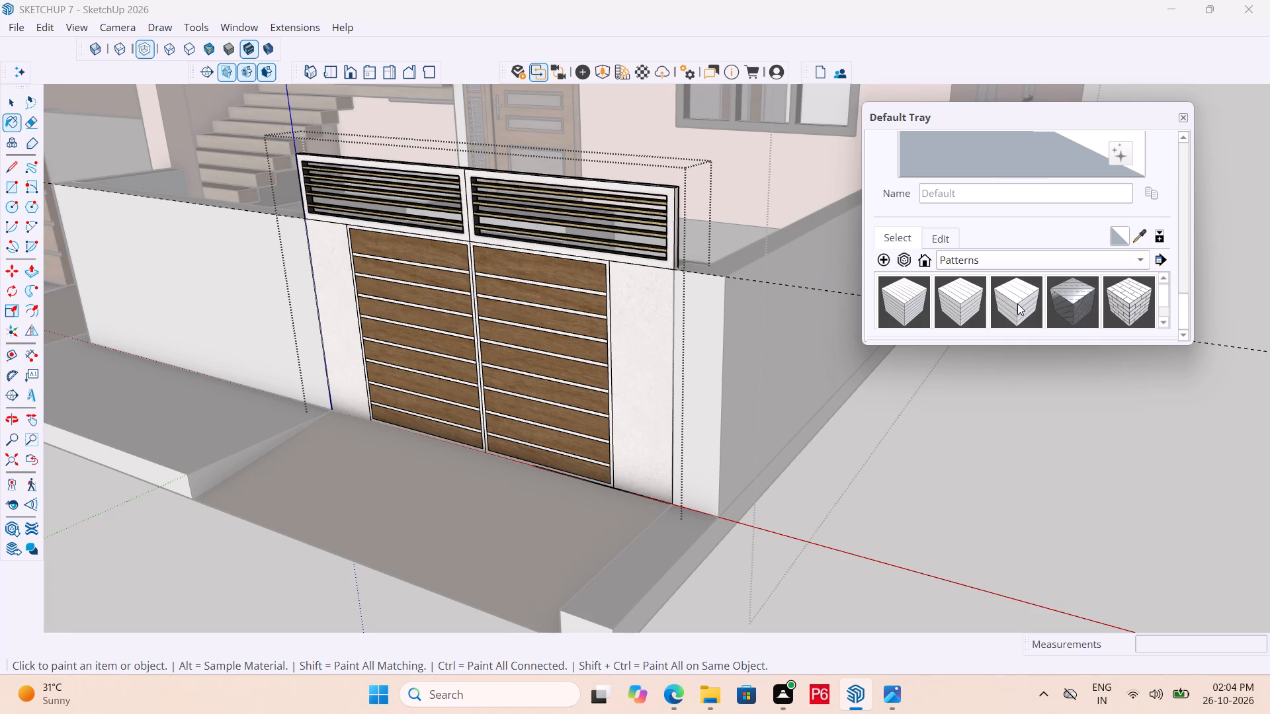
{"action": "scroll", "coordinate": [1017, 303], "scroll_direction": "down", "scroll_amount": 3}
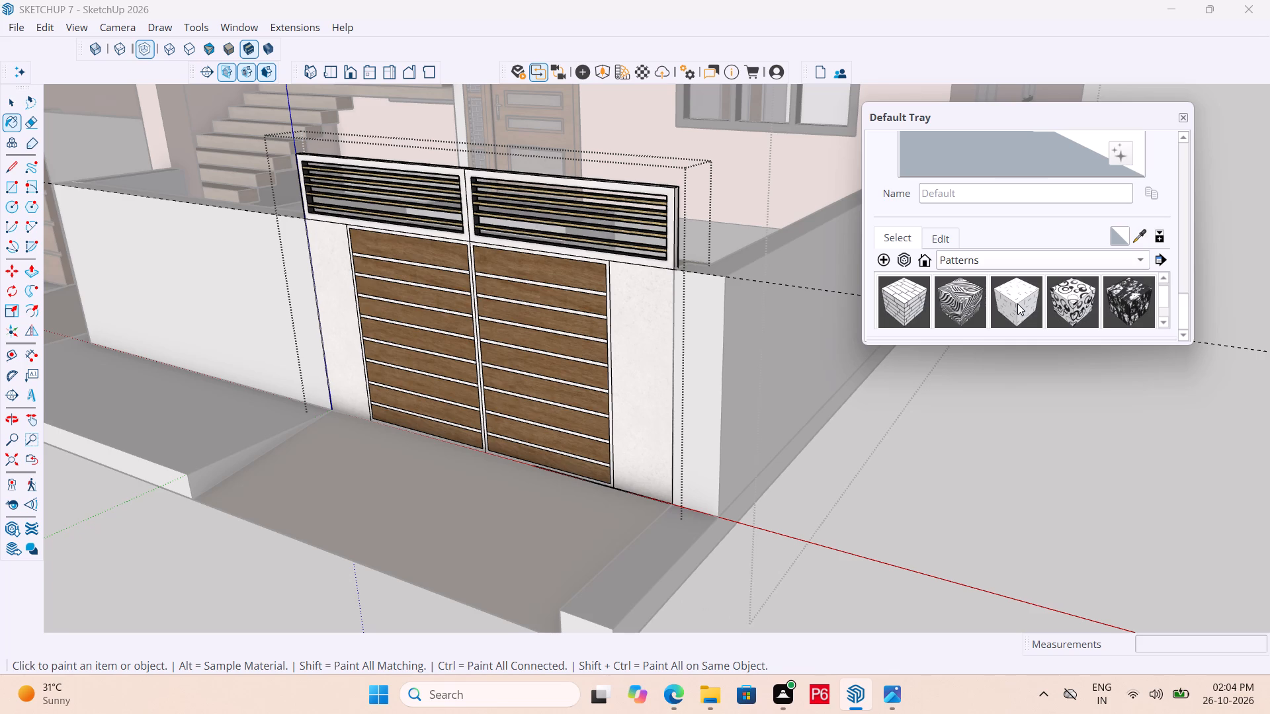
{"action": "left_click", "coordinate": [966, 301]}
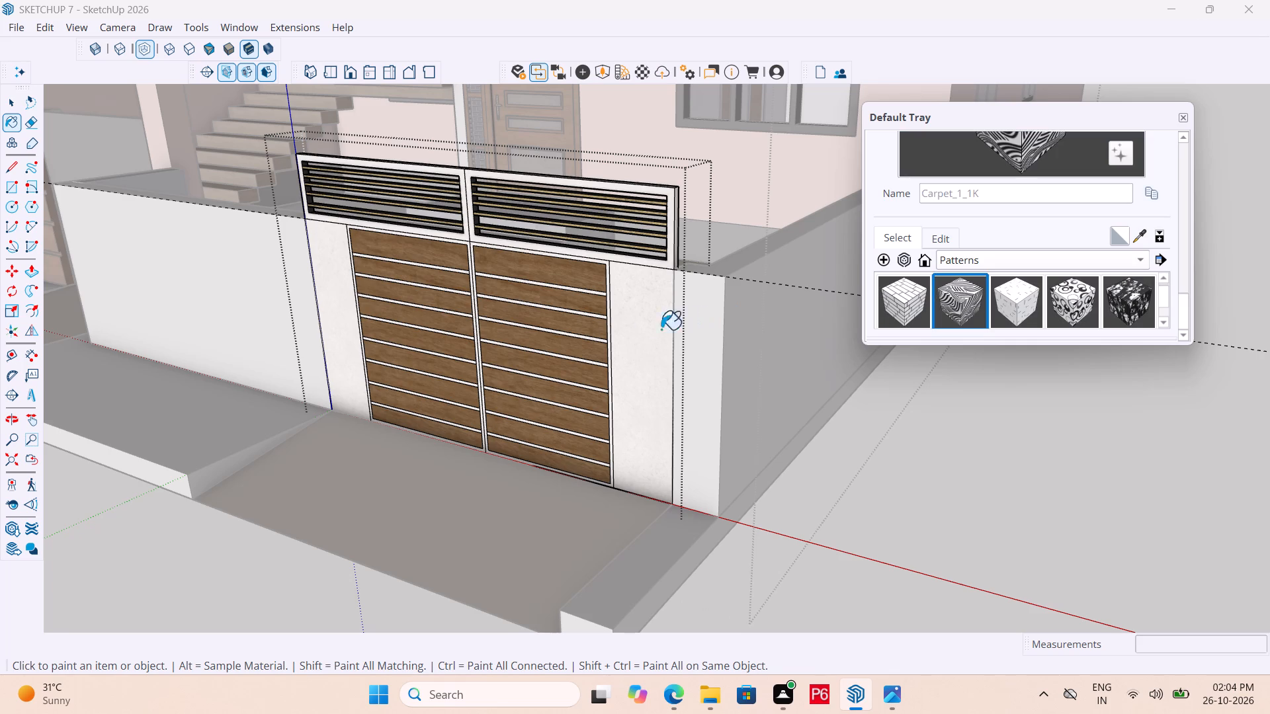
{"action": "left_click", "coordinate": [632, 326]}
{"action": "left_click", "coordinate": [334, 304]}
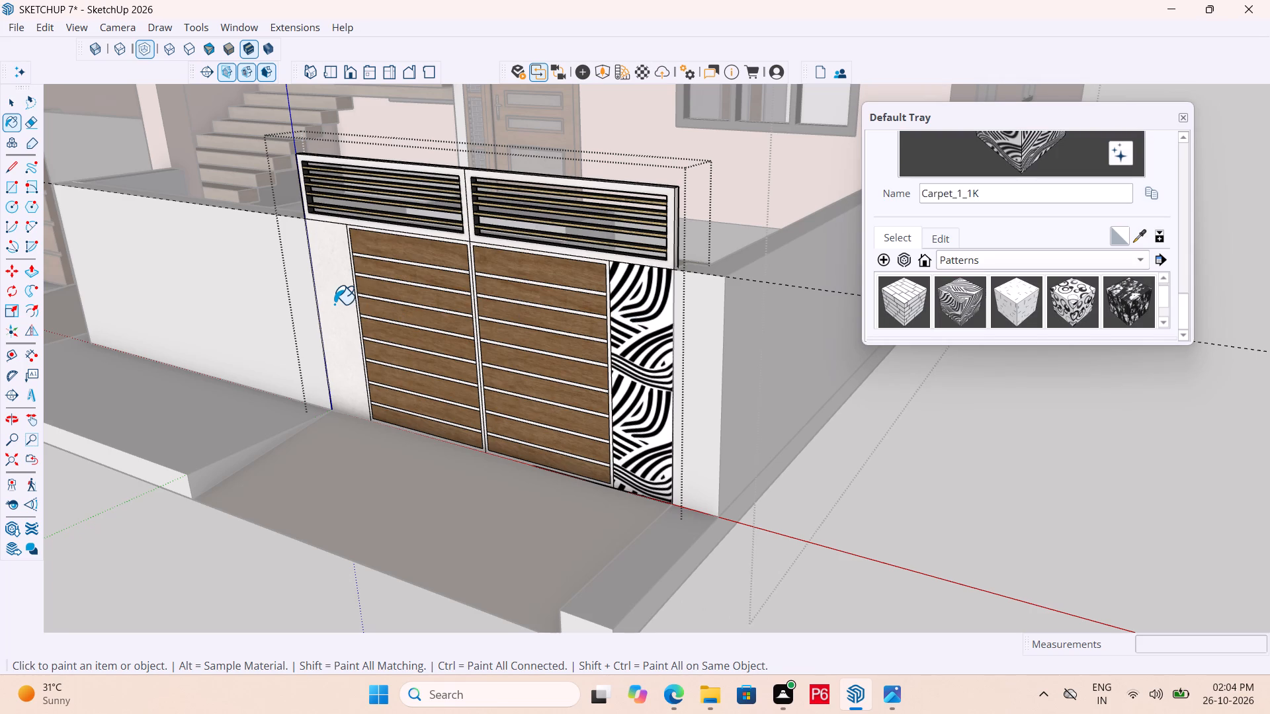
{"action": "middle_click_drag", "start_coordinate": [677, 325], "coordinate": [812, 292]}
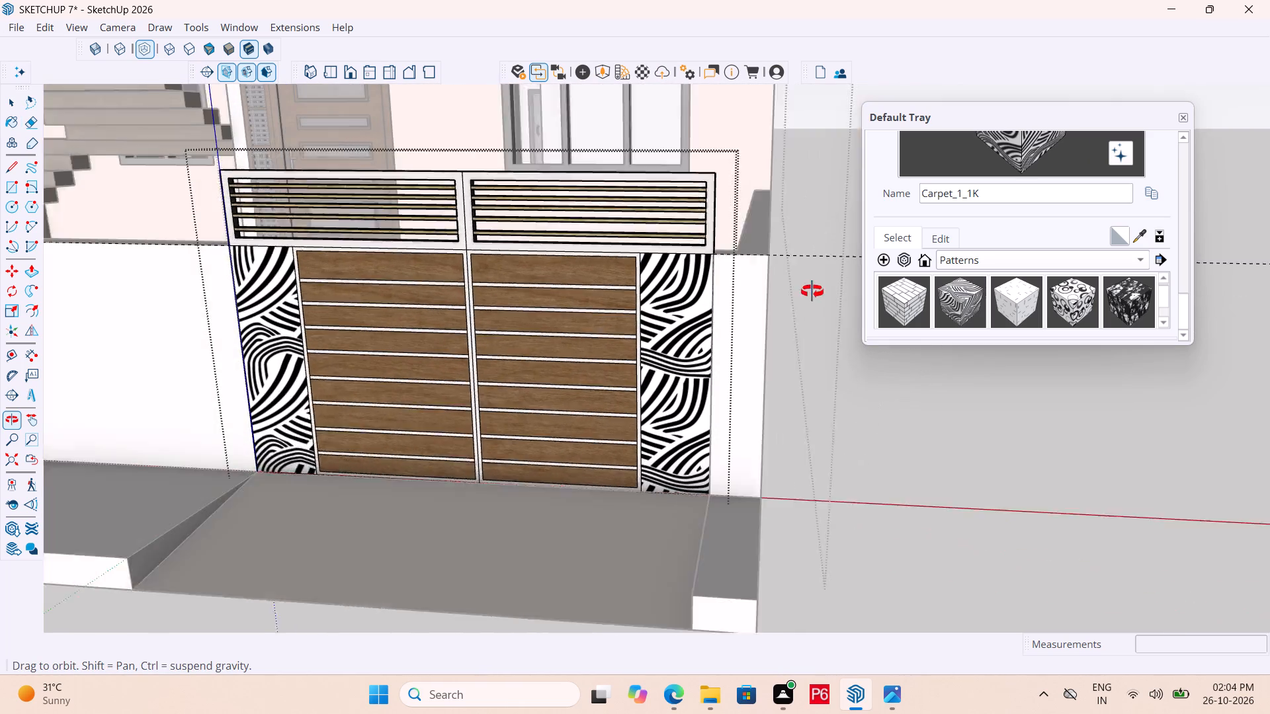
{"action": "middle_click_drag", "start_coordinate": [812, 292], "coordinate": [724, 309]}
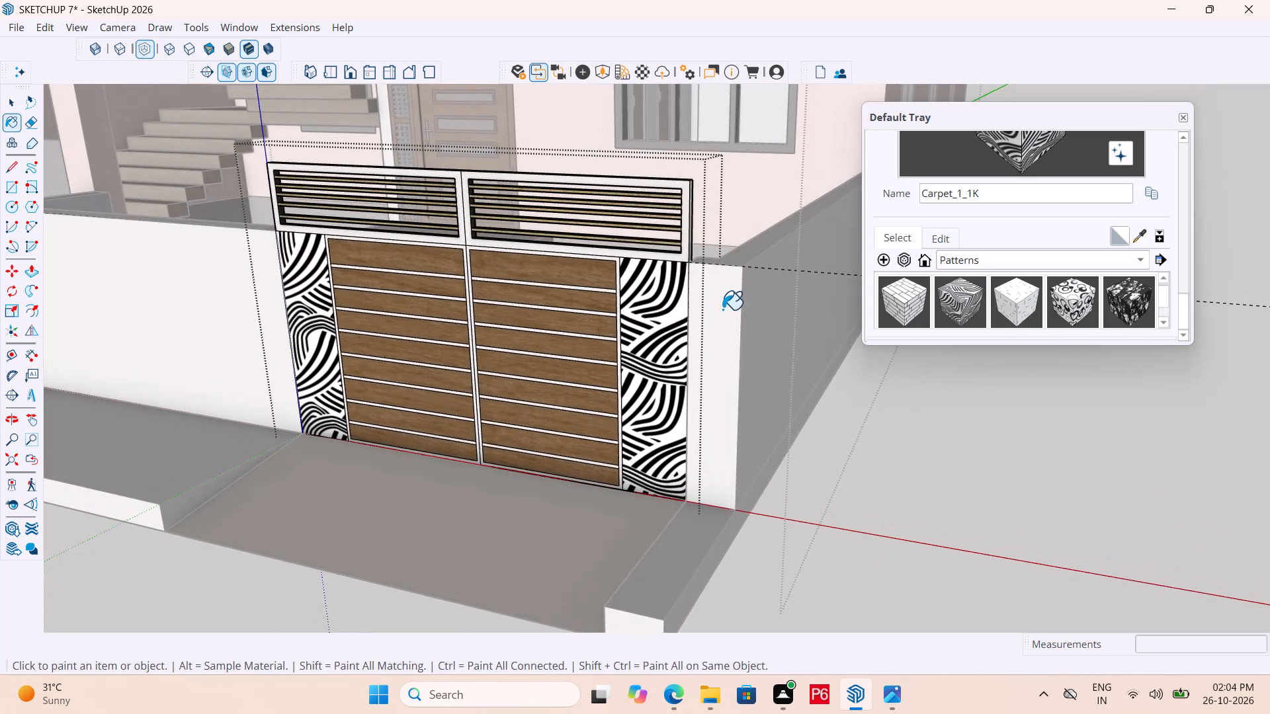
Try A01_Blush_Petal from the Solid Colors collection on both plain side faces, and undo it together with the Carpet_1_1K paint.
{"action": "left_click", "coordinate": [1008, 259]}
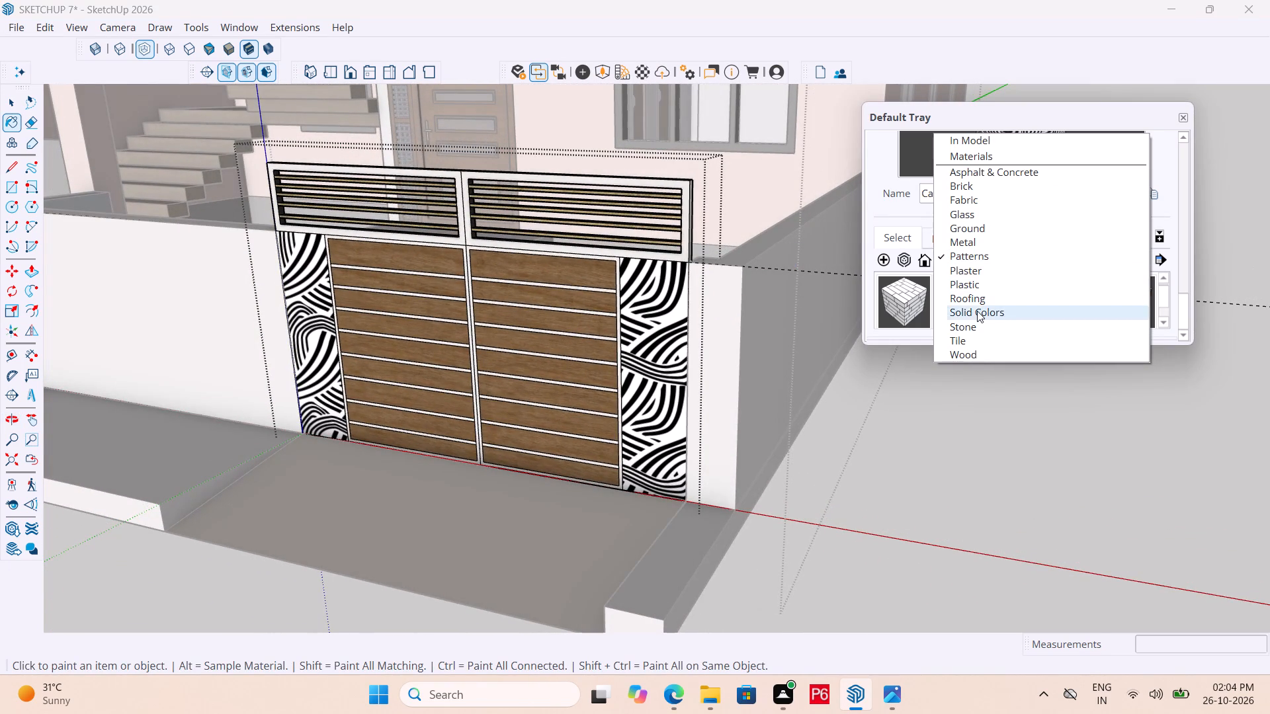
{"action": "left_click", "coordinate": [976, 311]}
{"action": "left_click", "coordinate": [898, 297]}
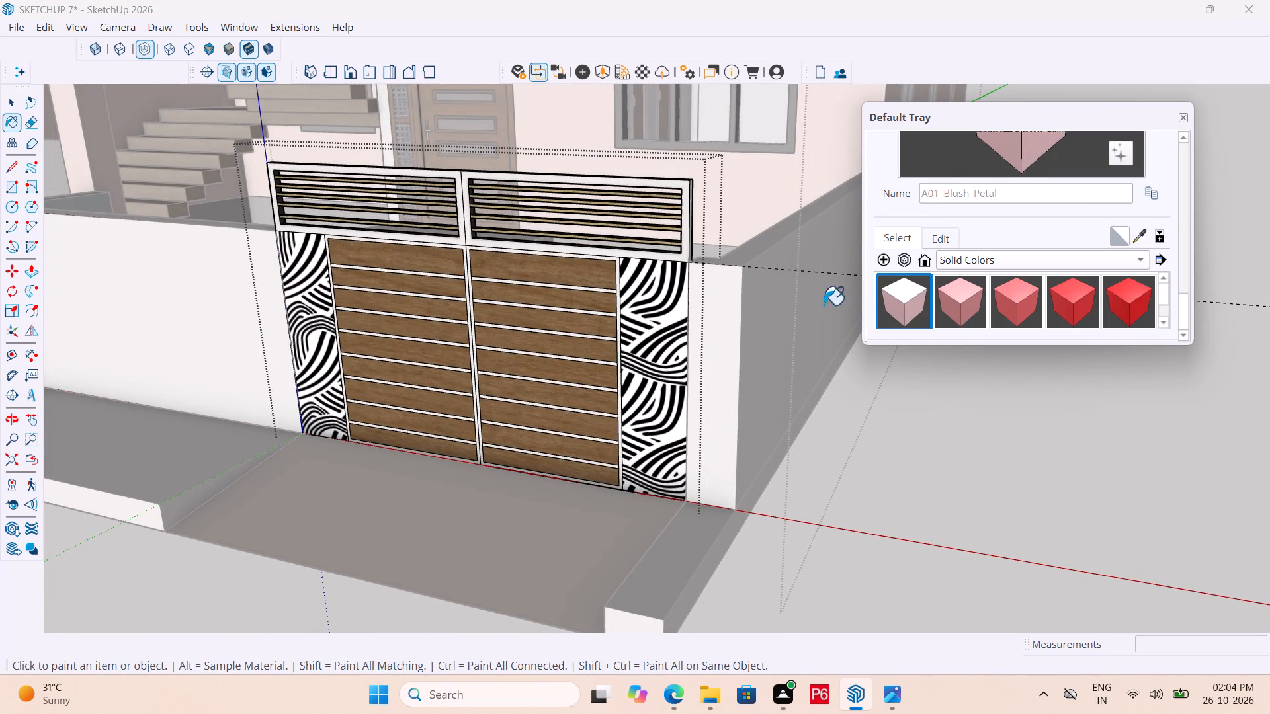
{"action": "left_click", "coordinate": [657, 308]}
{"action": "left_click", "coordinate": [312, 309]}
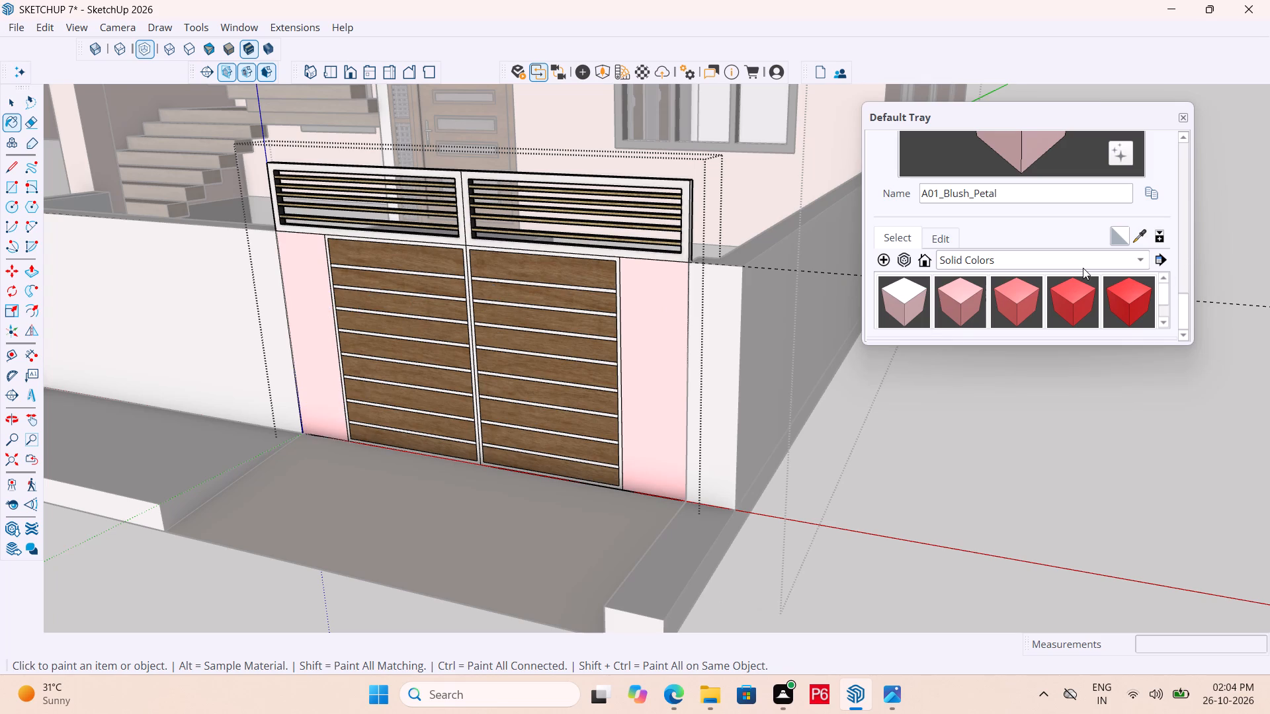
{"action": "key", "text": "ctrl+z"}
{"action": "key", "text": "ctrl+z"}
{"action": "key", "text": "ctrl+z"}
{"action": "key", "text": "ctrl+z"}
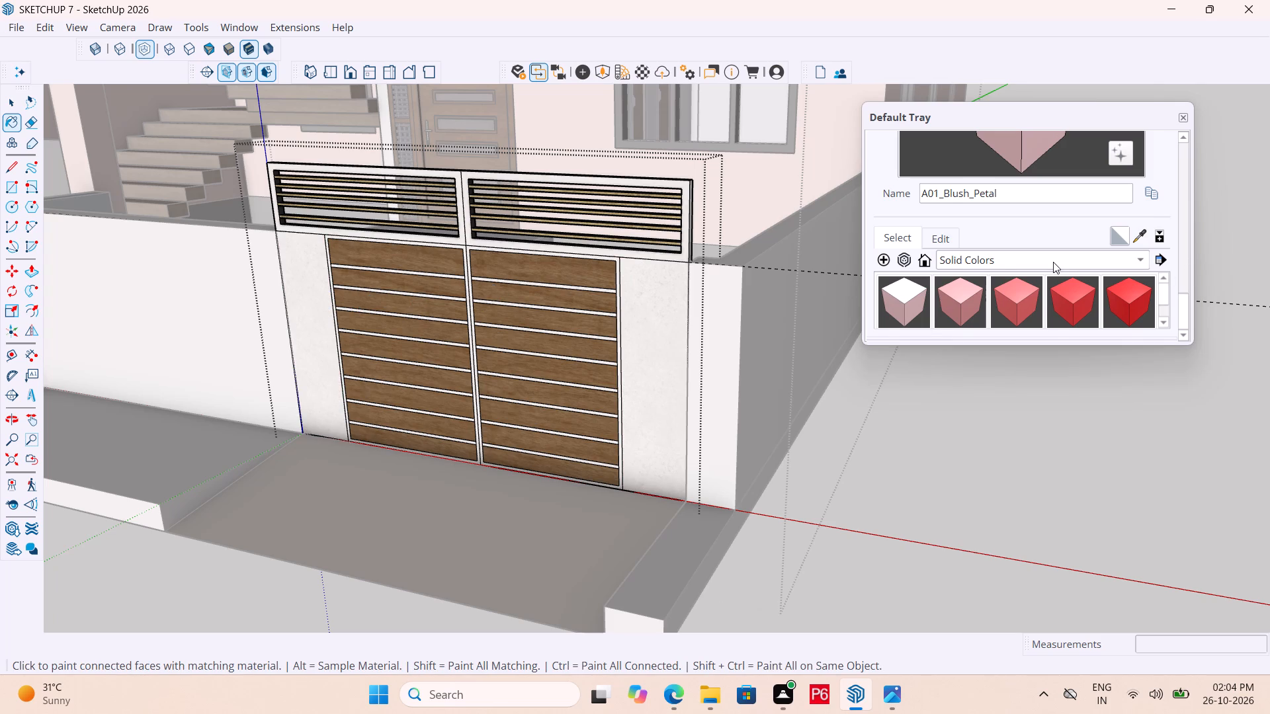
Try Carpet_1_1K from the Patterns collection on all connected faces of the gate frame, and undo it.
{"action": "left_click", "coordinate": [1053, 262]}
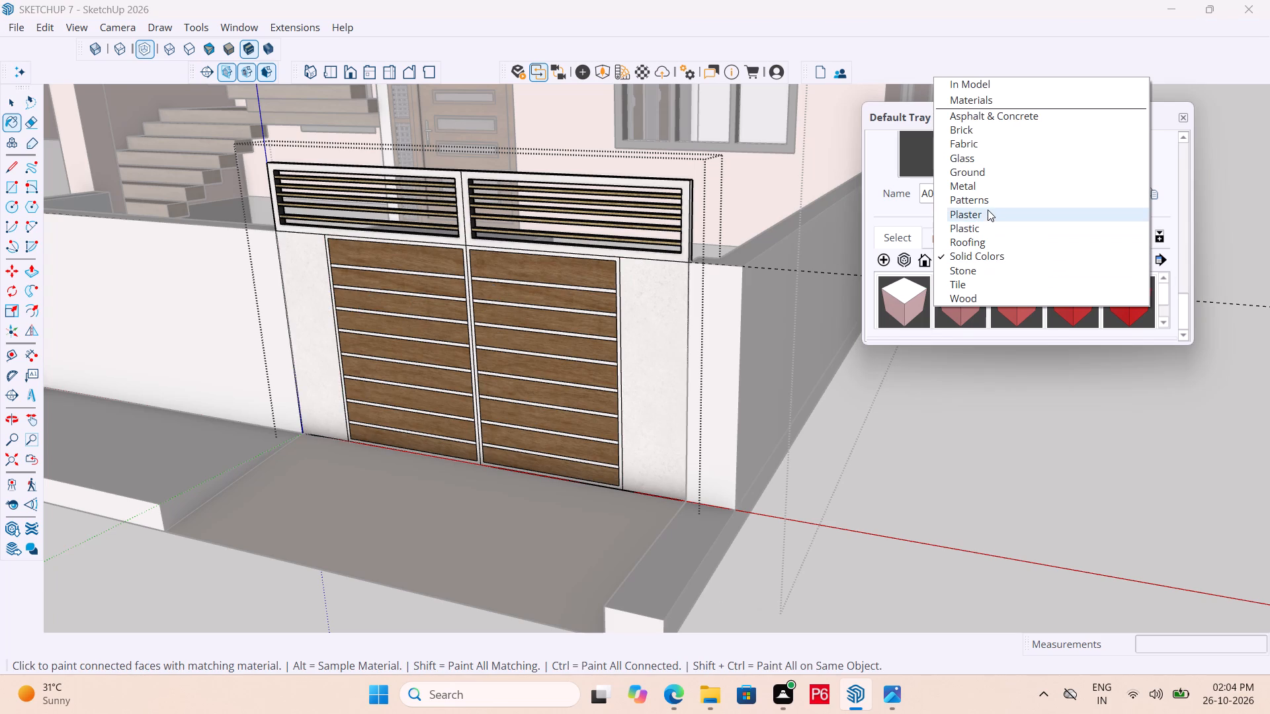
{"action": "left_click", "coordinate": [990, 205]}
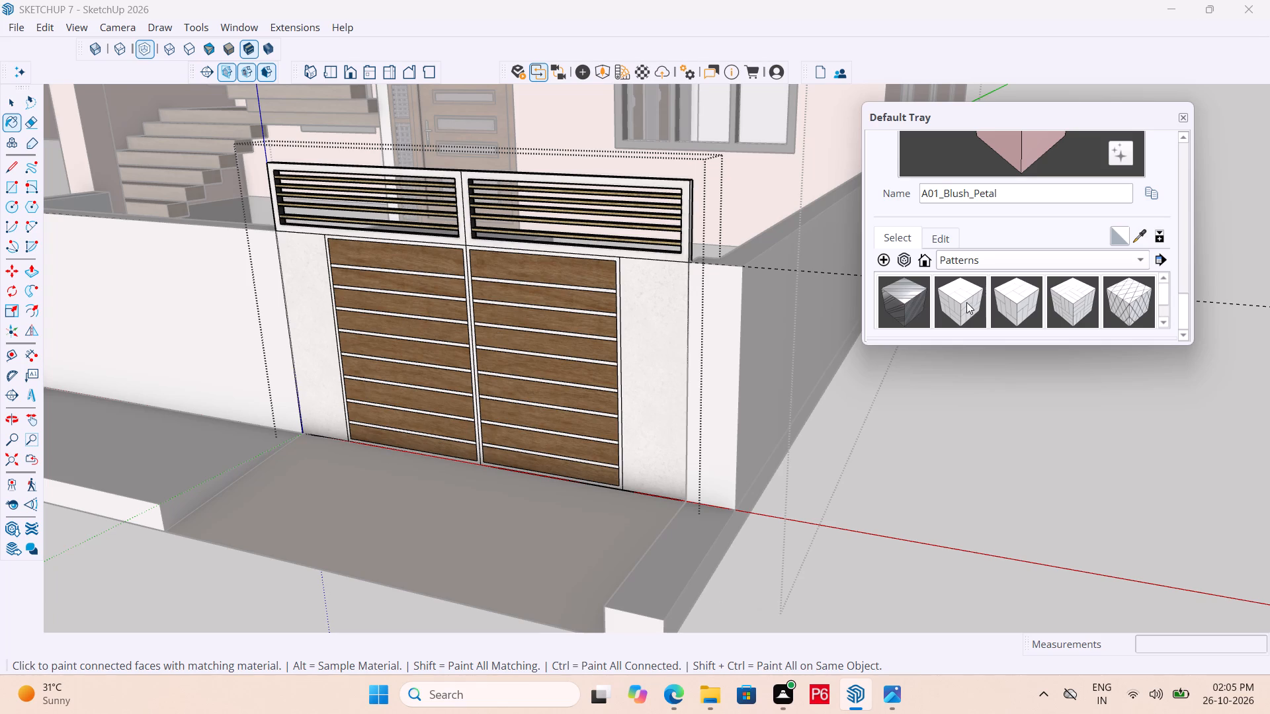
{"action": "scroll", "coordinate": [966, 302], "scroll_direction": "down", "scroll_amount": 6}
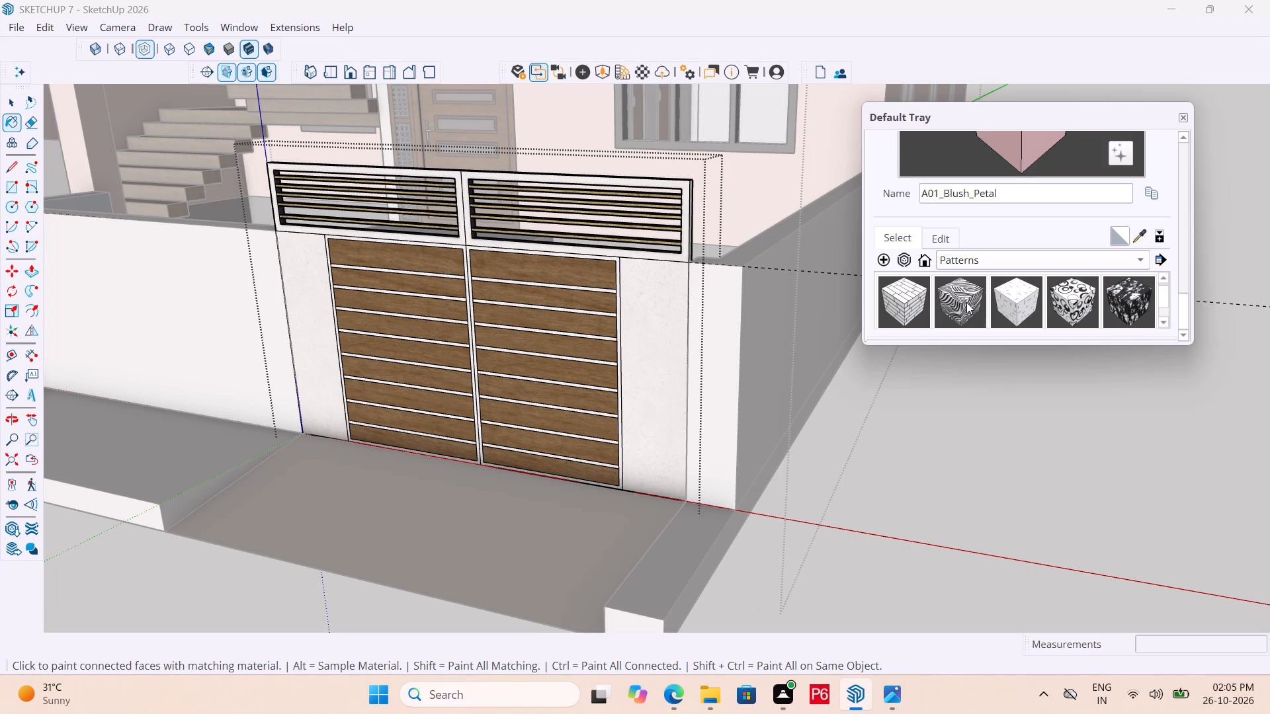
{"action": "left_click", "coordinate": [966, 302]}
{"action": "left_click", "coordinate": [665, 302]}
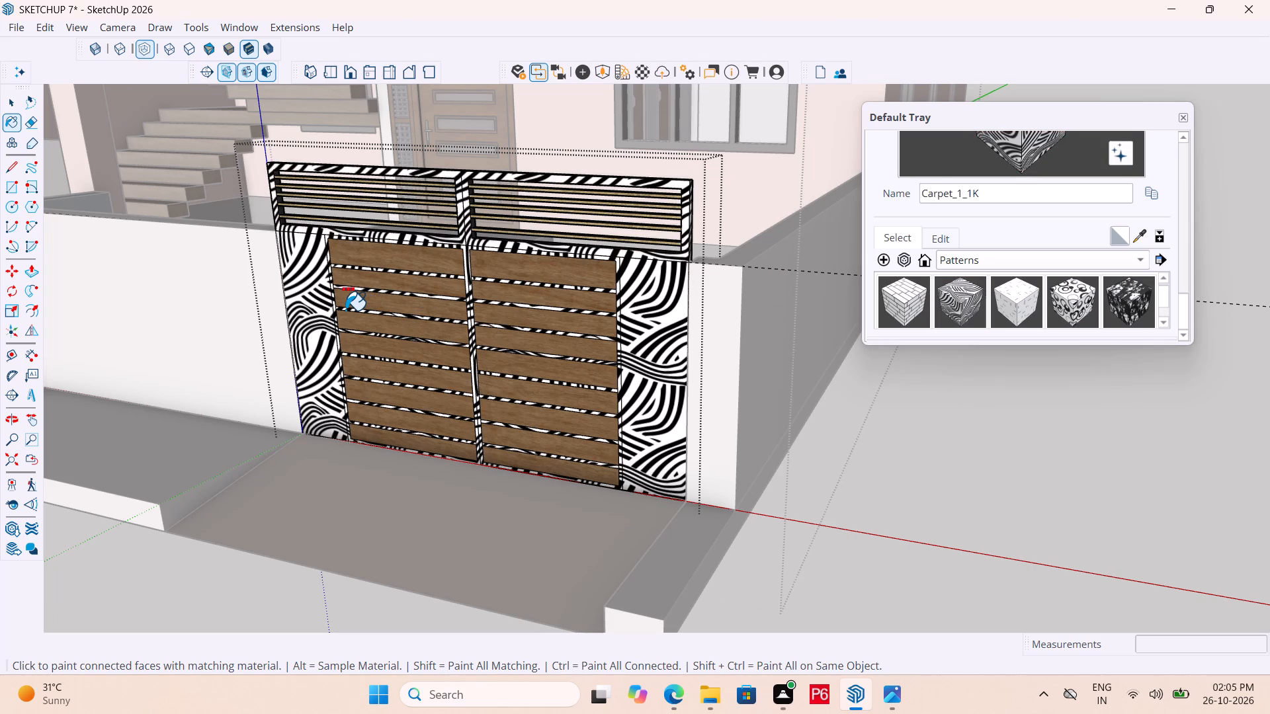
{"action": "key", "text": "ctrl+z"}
Paint only the two plain faces beside the gate's inset panels with Carpet_1_1K.
{"action": "key", "text": "space"}
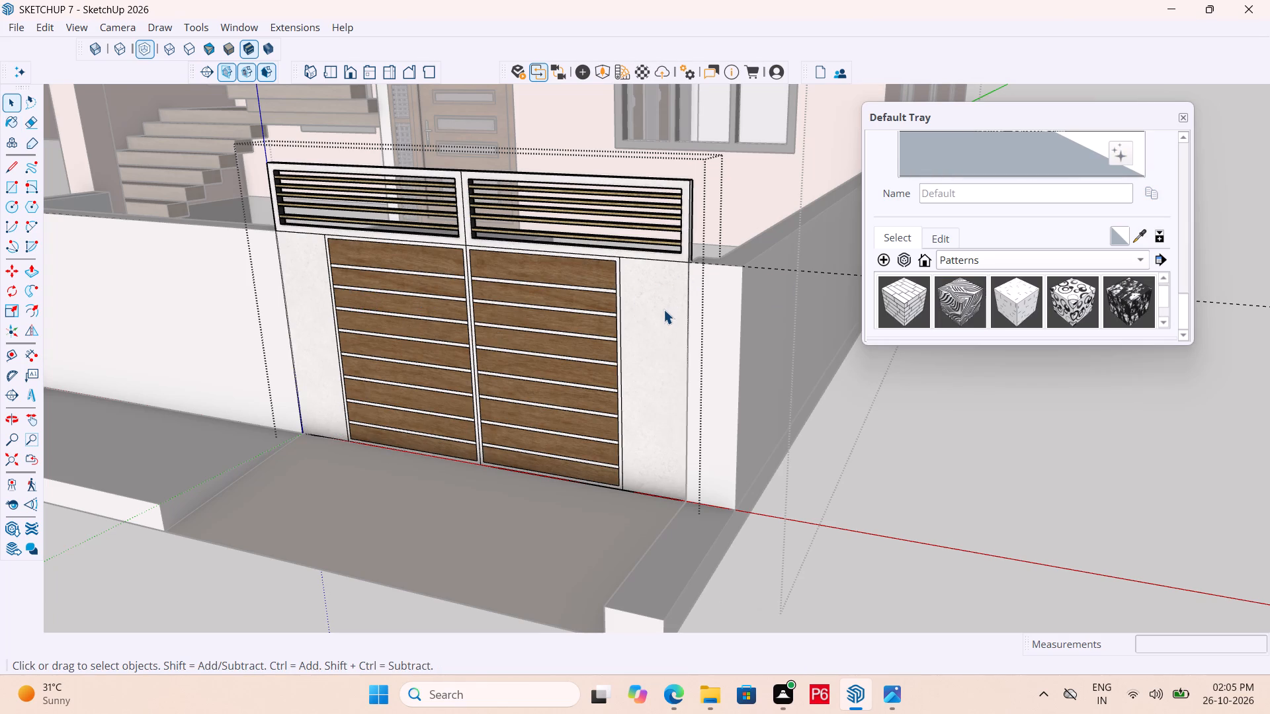
{"action": "double_click", "coordinate": [663, 309]}
{"action": "left_click", "coordinate": [954, 291]}
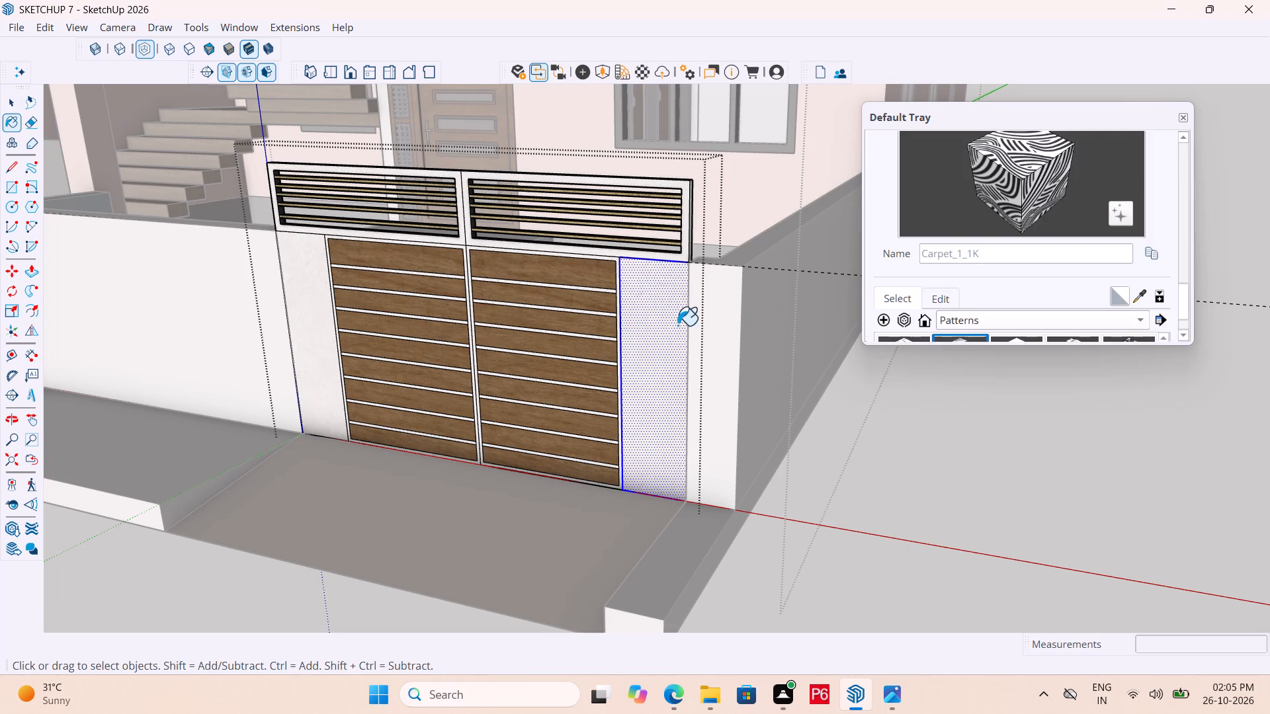
{"action": "left_click", "coordinate": [656, 327]}
{"action": "left_click", "coordinate": [317, 312]}
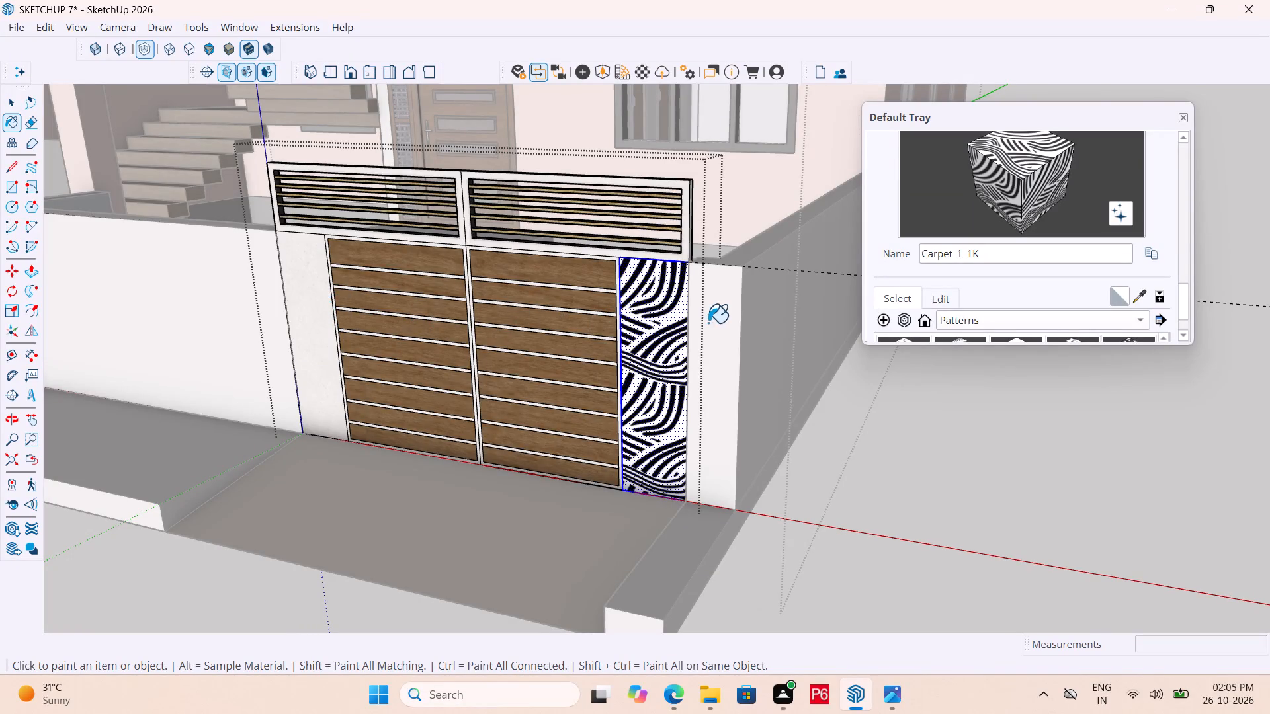
Recolour the Carpet_1_1K material to R 242, G 174, B 12 and close the materials tray.
{"action": "left_click", "coordinate": [949, 296]}
{"action": "scroll", "coordinate": [974, 309], "scroll_direction": "down", "scroll_amount": 4}
{"action": "scroll", "coordinate": [1048, 303], "scroll_direction": "up", "scroll_amount": 2}
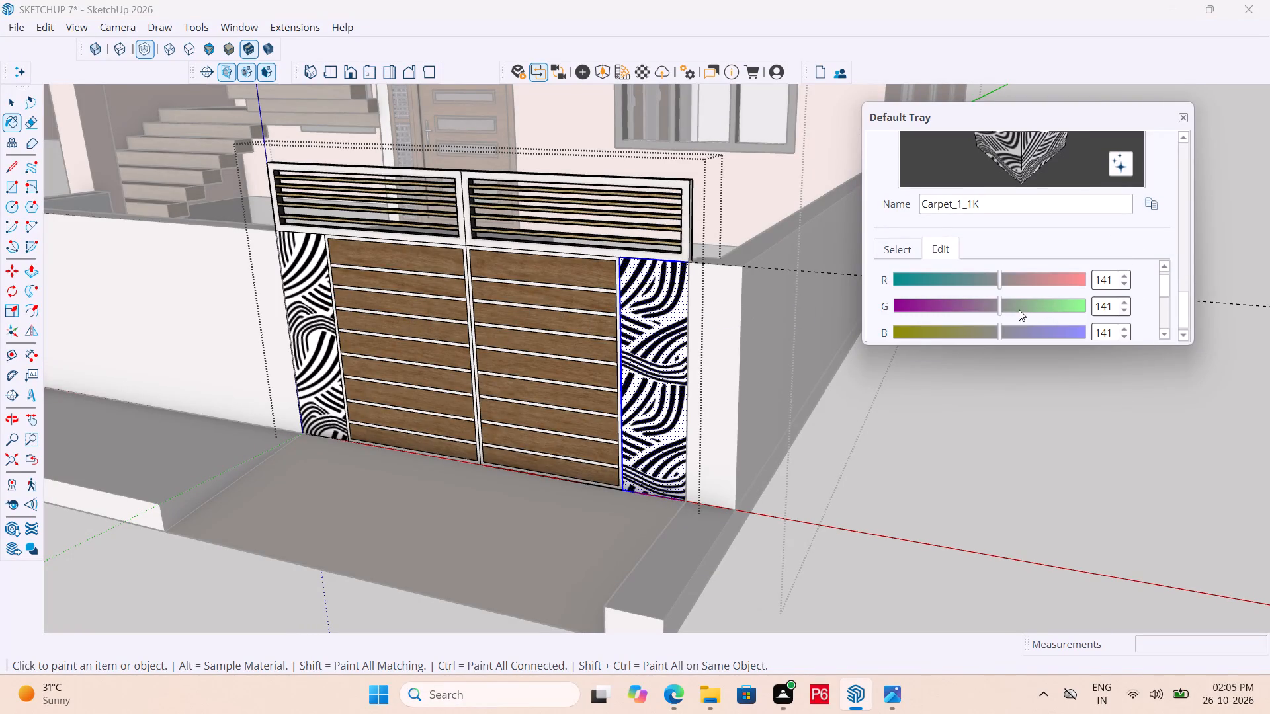
{"action": "left_click_drag", "start_coordinate": [997, 310], "coordinate": [954, 315]}
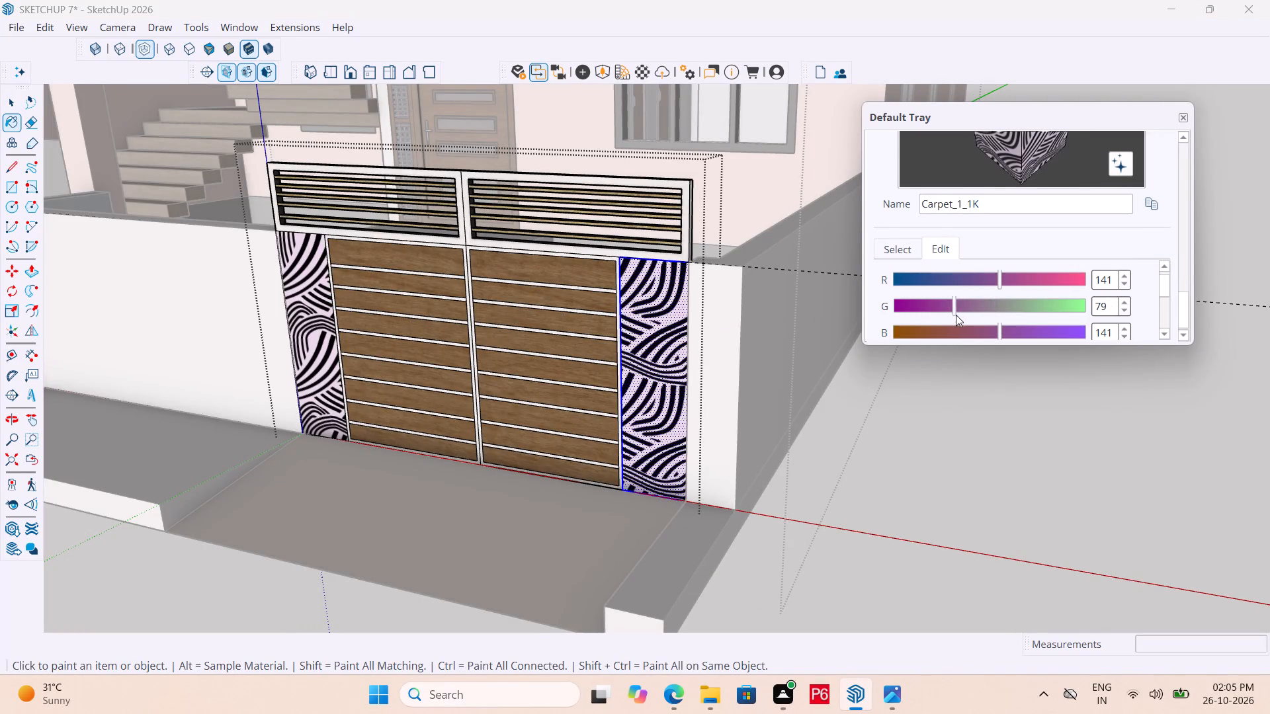
{"action": "left_click_drag", "start_coordinate": [1005, 306], "coordinate": [1025, 306]}
{"action": "scroll", "coordinate": [995, 283], "scroll_direction": "down", "scroll_amount": 1}
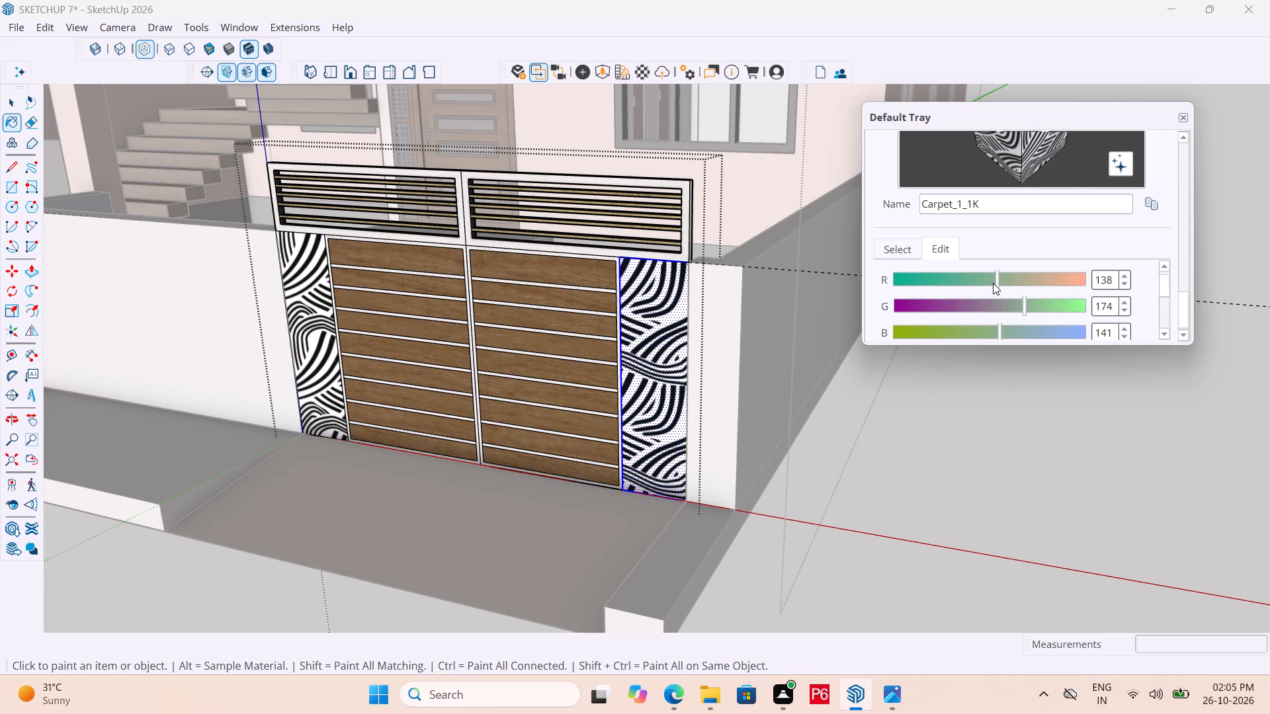
{"action": "scroll", "coordinate": [992, 286], "scroll_direction": "down", "scroll_amount": 1}
{"action": "left_click_drag", "start_coordinate": [994, 286], "coordinate": [1058, 286]}
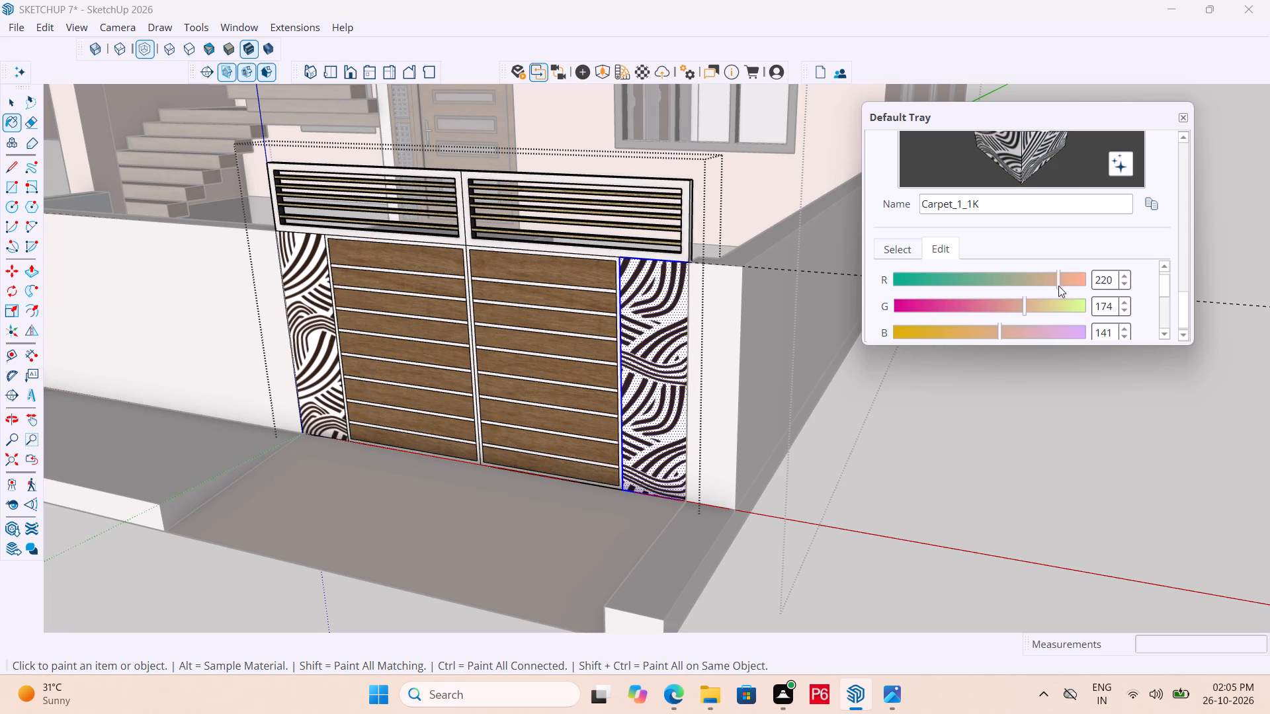
{"action": "left_click_drag", "start_coordinate": [1058, 286], "coordinate": [1074, 286]}
{"action": "left_click", "coordinate": [1076, 281]}
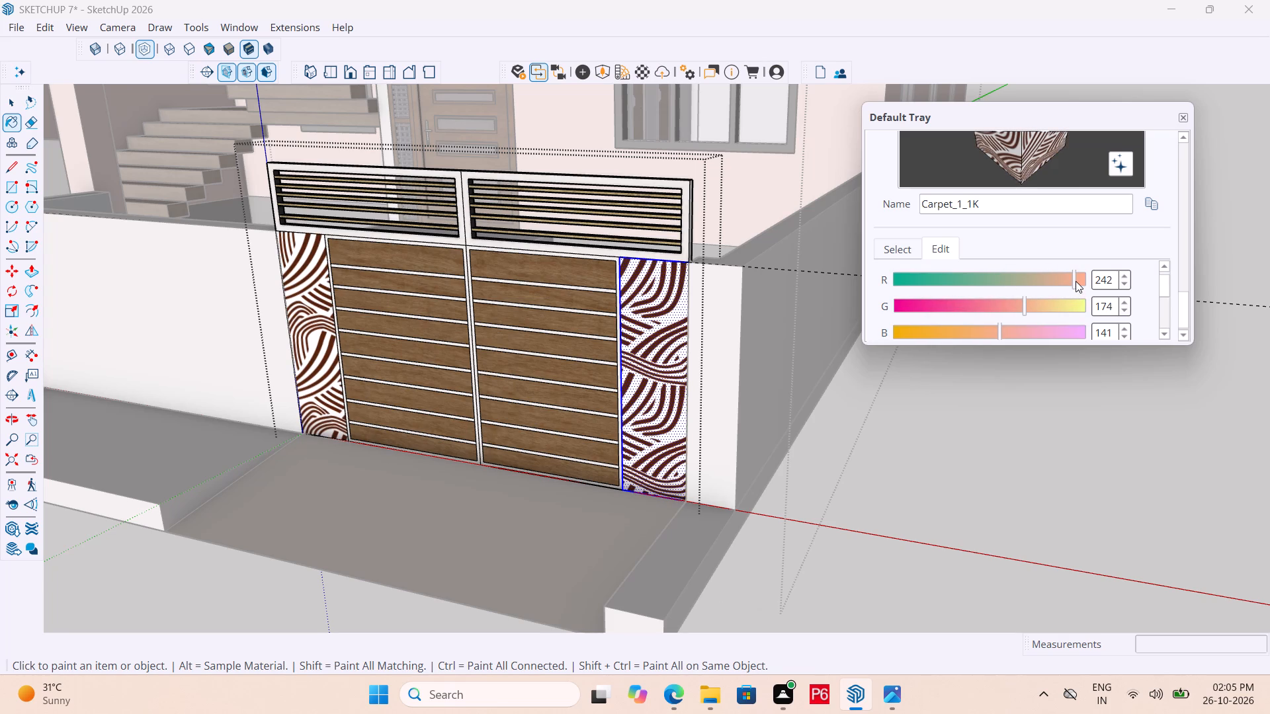
{"action": "left_click", "coordinate": [951, 331]}
{"action": "left_click", "coordinate": [935, 333]}
{"action": "left_click_drag", "start_coordinate": [914, 333], "coordinate": [904, 333]}
{"action": "left_click", "coordinate": [887, 331]}
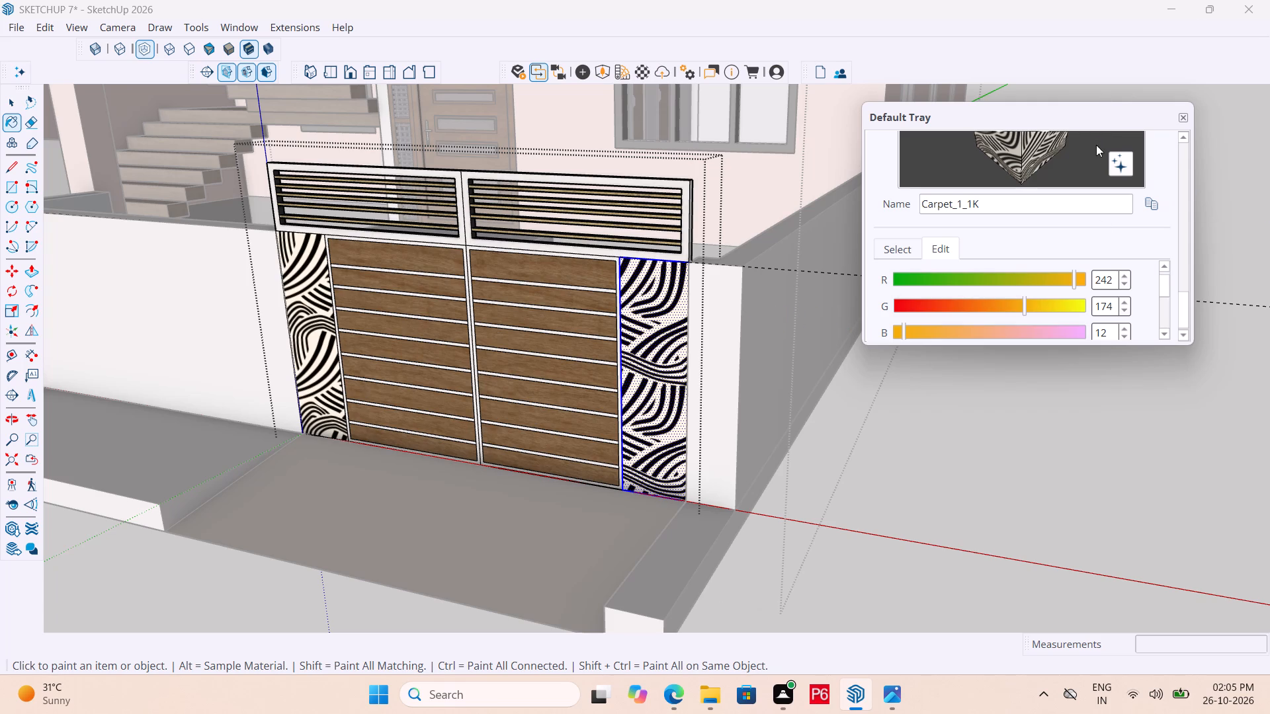
{"action": "left_click", "coordinate": [1182, 120]}
{"action": "key", "text": "space"}
Delete the dashed guide line inside the gate group that extends past the boundary wall.
{"action": "left_click", "coordinate": [999, 208]}
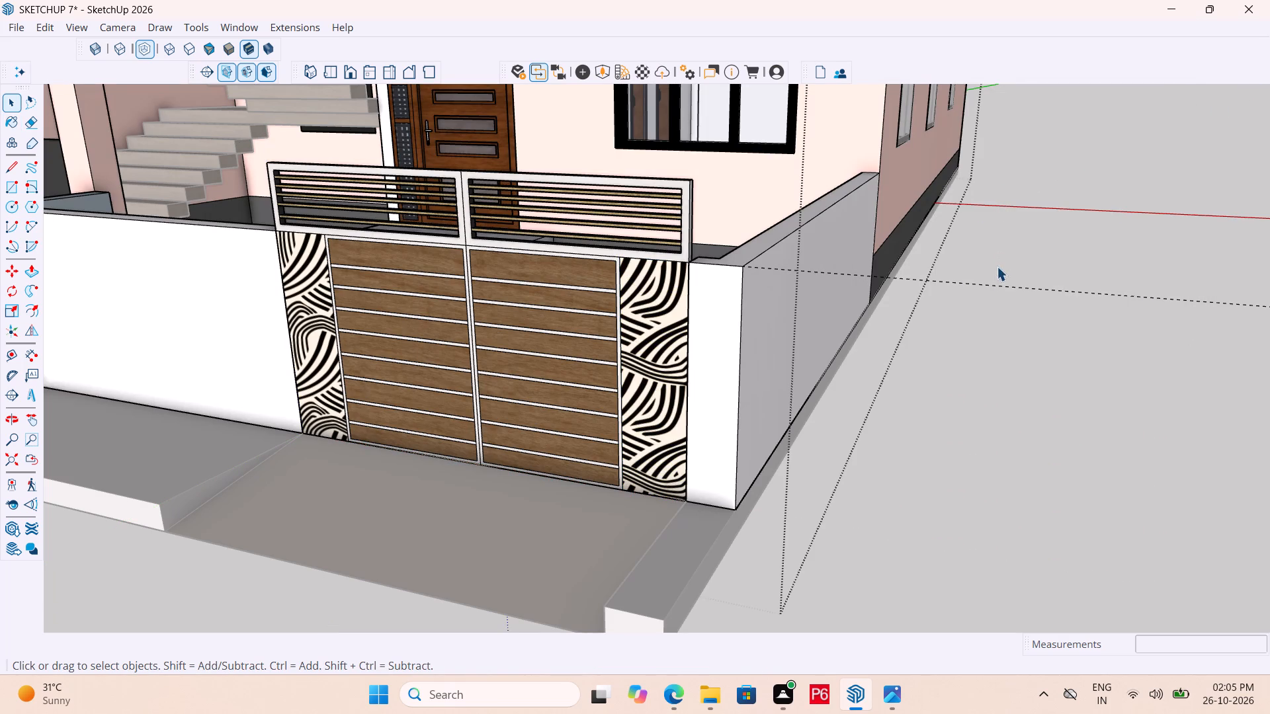
{"action": "left_click_drag", "start_coordinate": [992, 292], "coordinate": [993, 283]}
{"action": "left_click", "coordinate": [994, 281]}
{"action": "left_click", "coordinate": [987, 287]}
{"action": "double_click", "coordinate": [987, 287]}
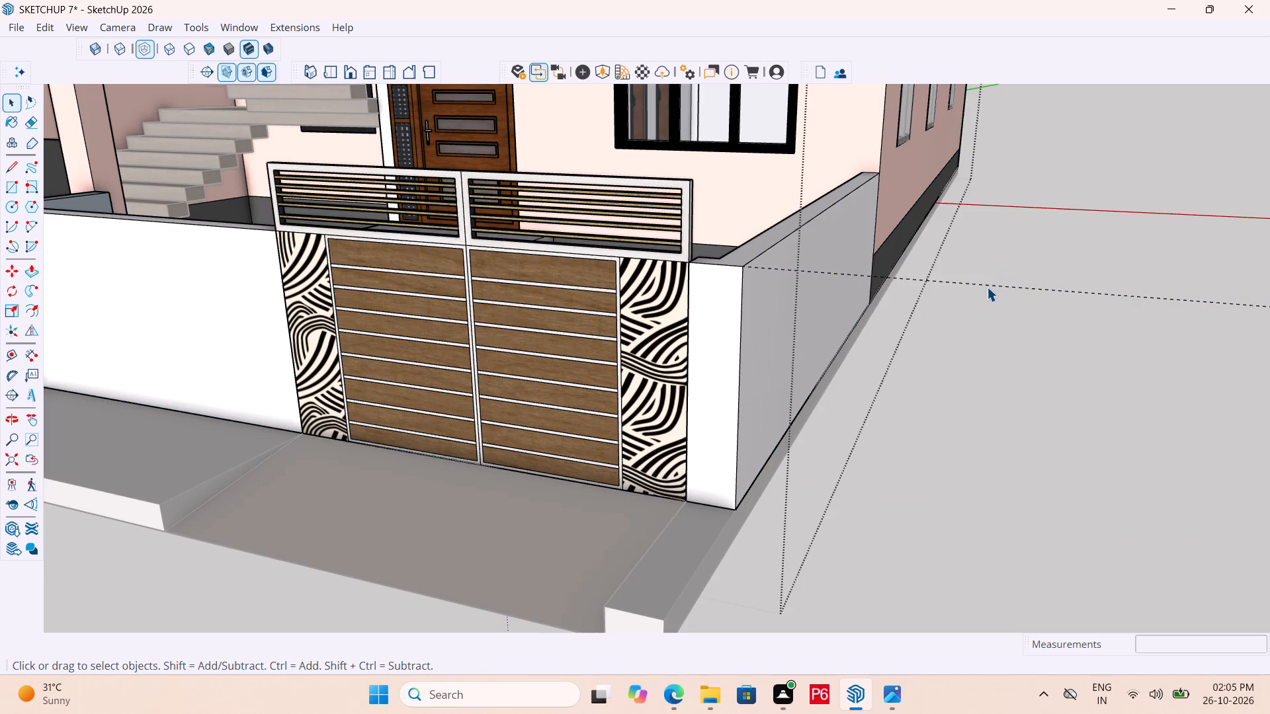
{"action": "left_click", "coordinate": [987, 287]}
{"action": "left_click", "coordinate": [988, 284]}
{"action": "double_click", "coordinate": [984, 284]}
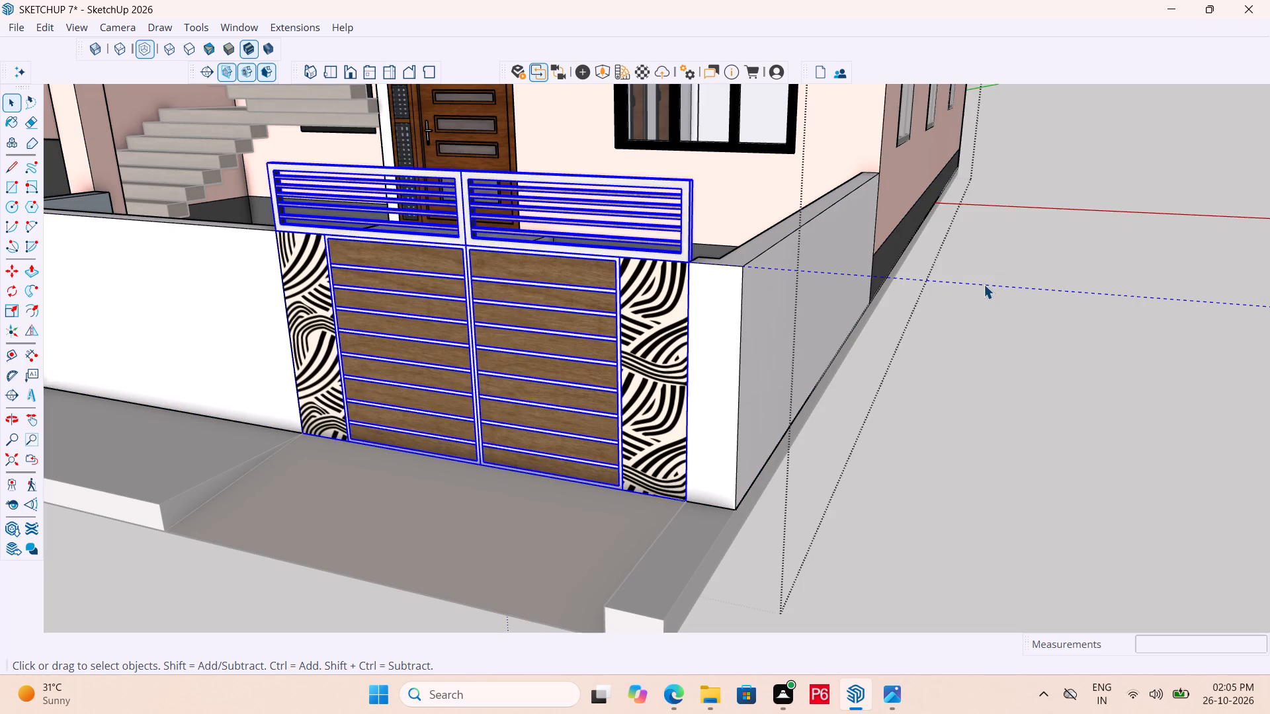
{"action": "left_click", "coordinate": [980, 284]}
{"action": "key", "text": "Delete"}
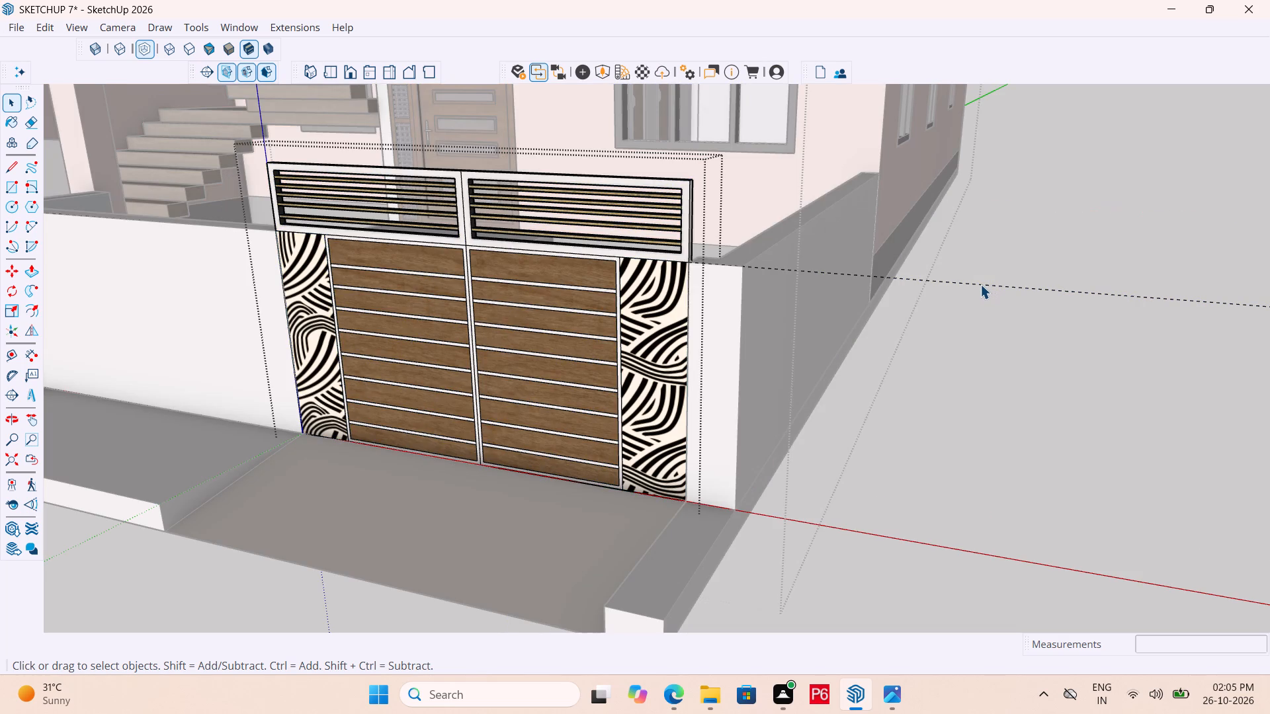
Save the model.
{"action": "scroll", "coordinate": [999, 280], "scroll_direction": "down", "scroll_amount": 2}
{"action": "key", "text": "ctrl+s"}
{"action": "key", "text": "ctrl+s"}
{"action": "key", "text": "ctrl+s"}
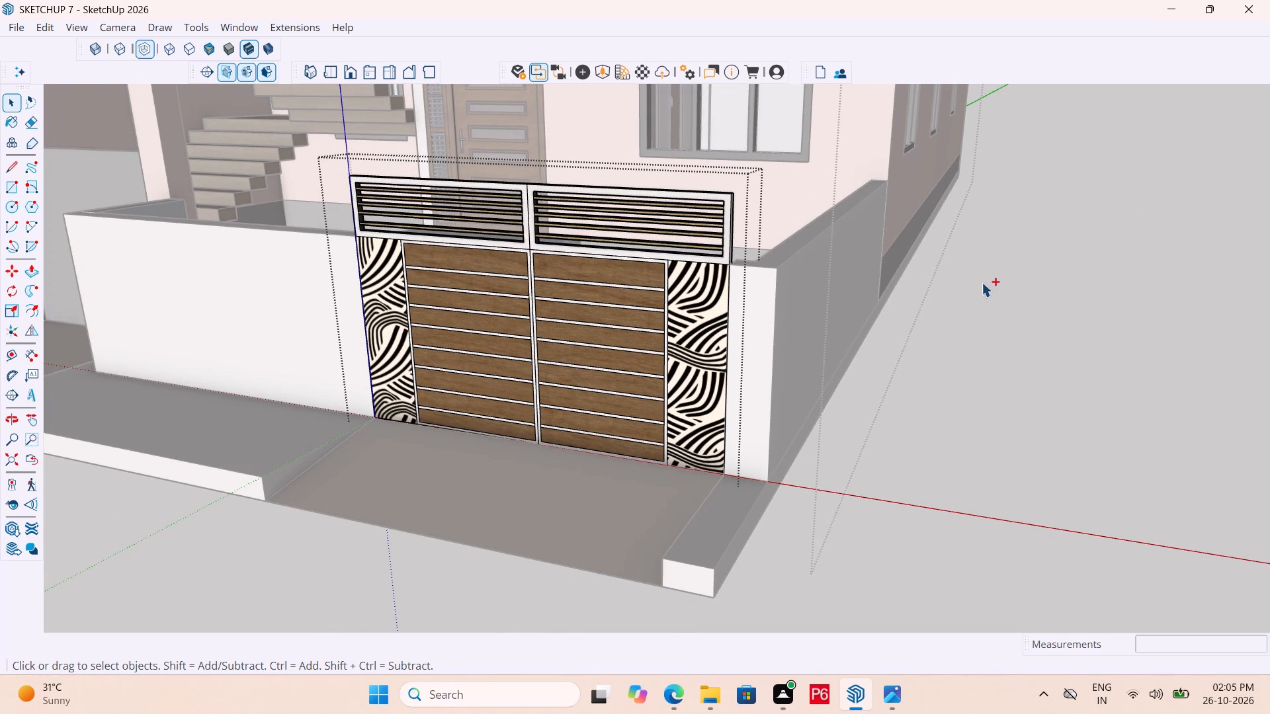
{"action": "key", "text": "ctrl+s"}
{"action": "key", "text": "ctrl+s"}
{"action": "key", "text": "ctrl+s"}
Inspect the painted gate from several angles, leave its group and look over the whole house.
{"action": "middle_click_drag", "start_coordinate": [677, 317], "coordinate": [476, 360]}
{"action": "middle_click_drag", "start_coordinate": [499, 337], "coordinate": [500, 337]}
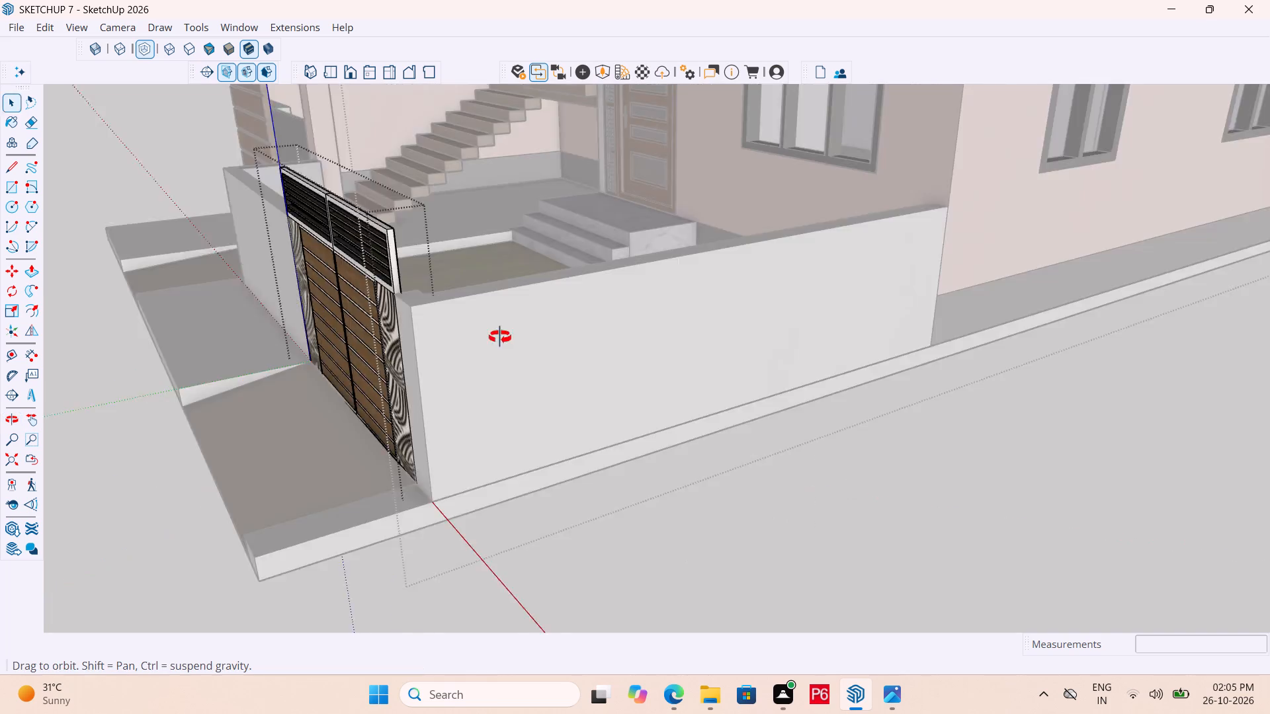
{"action": "middle_click_drag", "start_coordinate": [500, 337], "coordinate": [341, 369]}
{"action": "scroll", "coordinate": [511, 337], "scroll_direction": "down", "scroll_amount": 1}
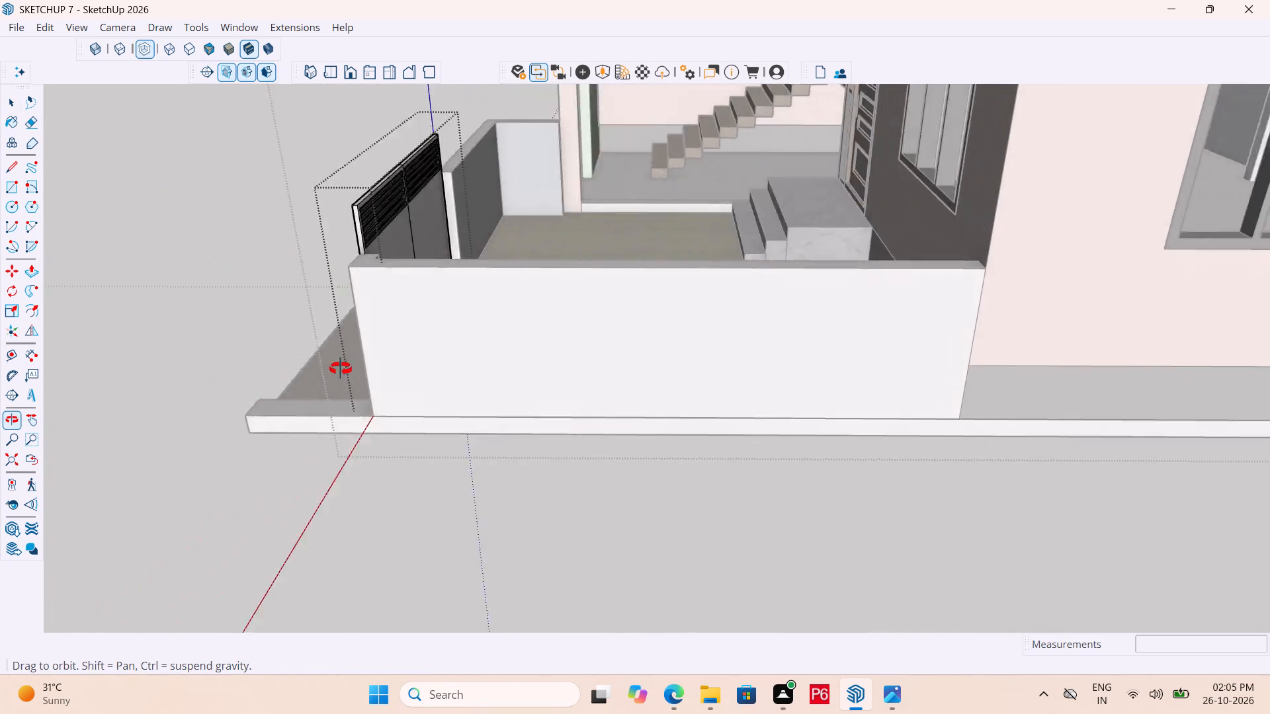
{"action": "middle_click_drag", "start_coordinate": [341, 369], "coordinate": [877, 302]}
{"action": "scroll", "coordinate": [759, 247], "scroll_direction": "down", "scroll_amount": 3}
{"action": "middle_click_drag", "start_coordinate": [695, 299], "coordinate": [598, 329]}
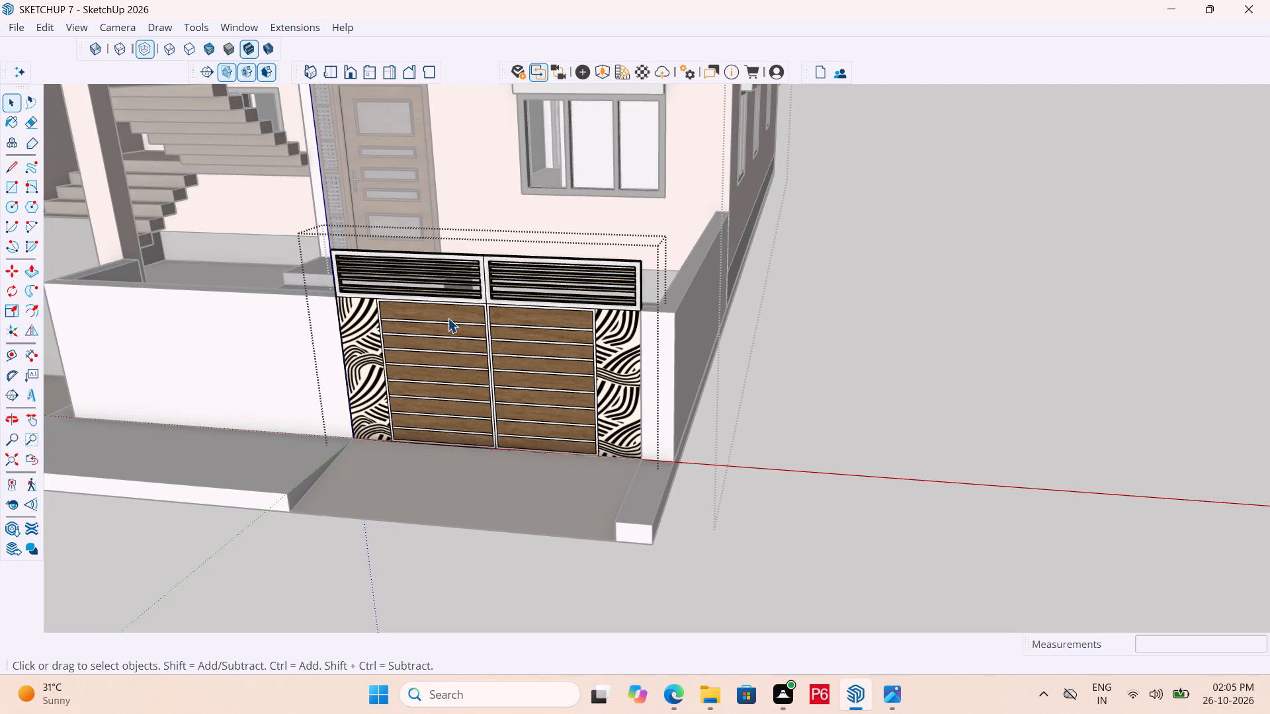
{"action": "scroll", "coordinate": [596, 233], "scroll_direction": "down", "scroll_amount": 4}
{"action": "middle_click_drag", "start_coordinate": [583, 279], "coordinate": [536, 323]}
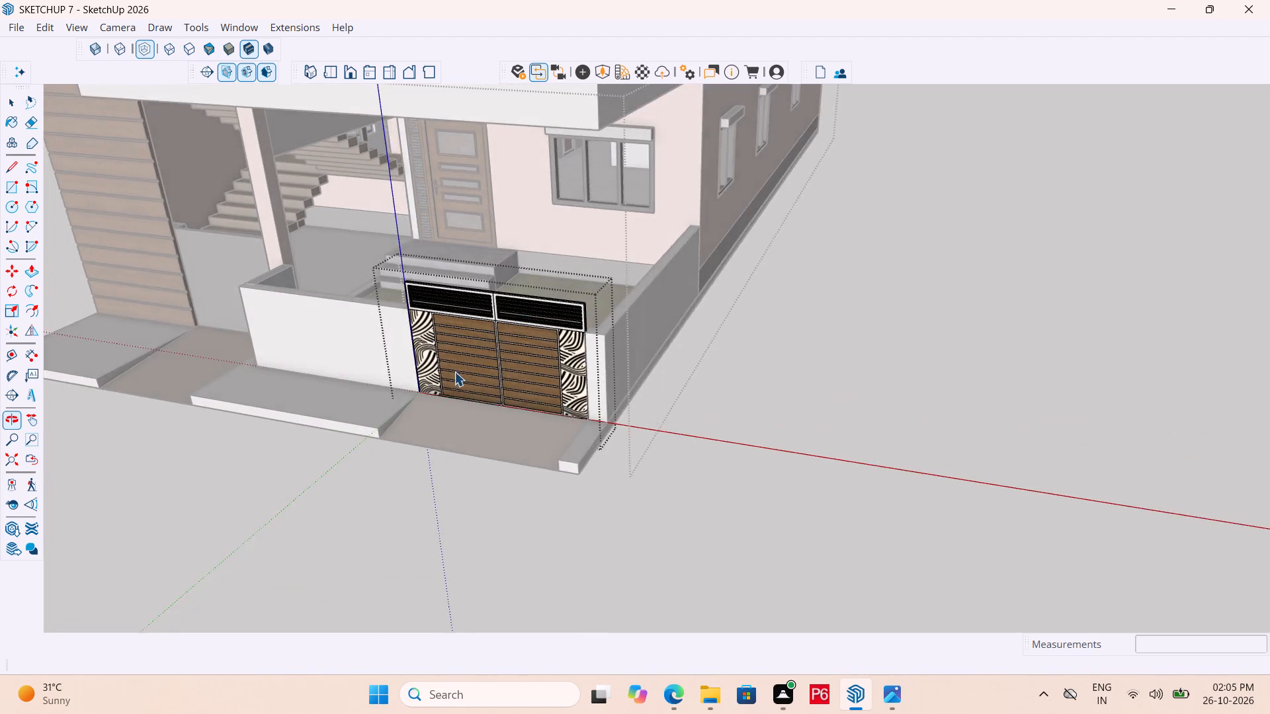
{"action": "scroll", "coordinate": [432, 389], "scroll_direction": "up", "scroll_amount": 7}
{"action": "scroll", "coordinate": [625, 292], "scroll_direction": "up", "scroll_amount": 2}
{"action": "key", "text": "space"}
{"action": "left_click", "coordinate": [957, 295]}
{"action": "scroll", "coordinate": [892, 305], "scroll_direction": "down", "scroll_amount": 4}
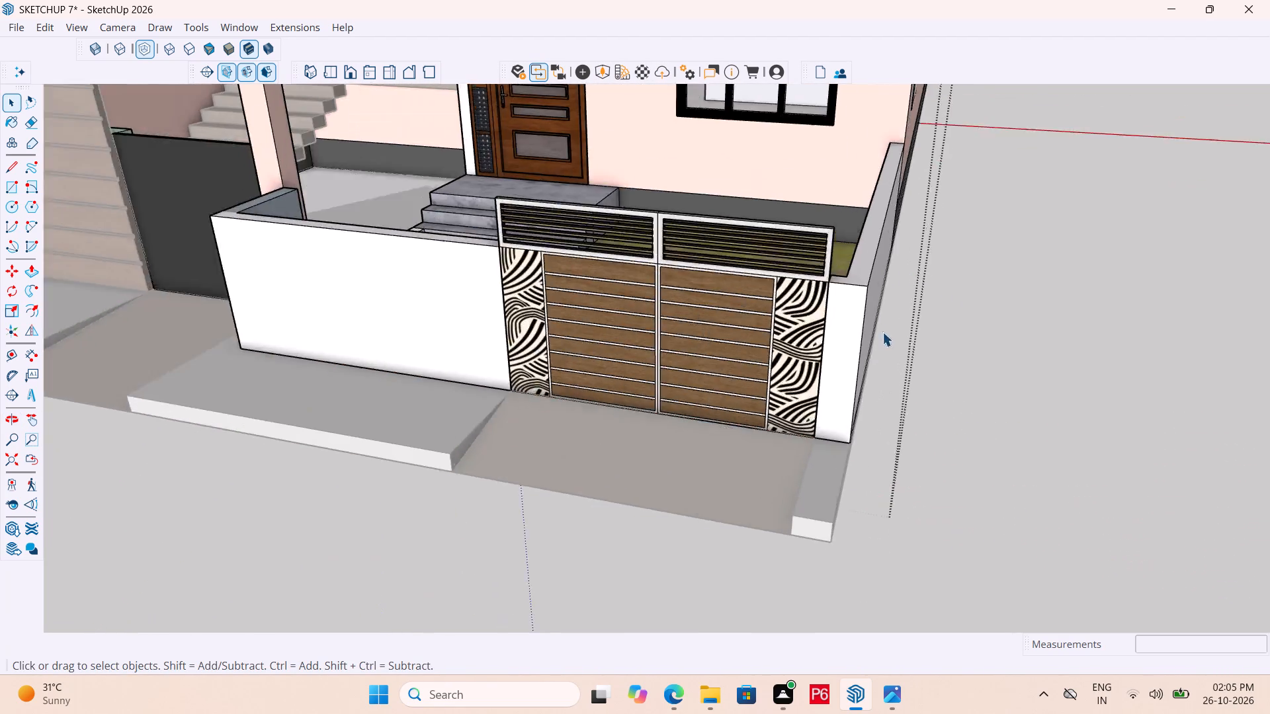
{"action": "scroll", "coordinate": [882, 332], "scroll_direction": "down", "scroll_amount": 2}
{"action": "middle_click_drag", "start_coordinate": [798, 320], "coordinate": [716, 267]}
{"action": "scroll", "coordinate": [784, 311], "scroll_direction": "down", "scroll_amount": 1}
{"action": "scroll", "coordinate": [633, 428], "scroll_direction": "down", "scroll_amount": 5}
{"action": "scroll", "coordinate": [632, 358], "scroll_direction": "down", "scroll_amount": 6}
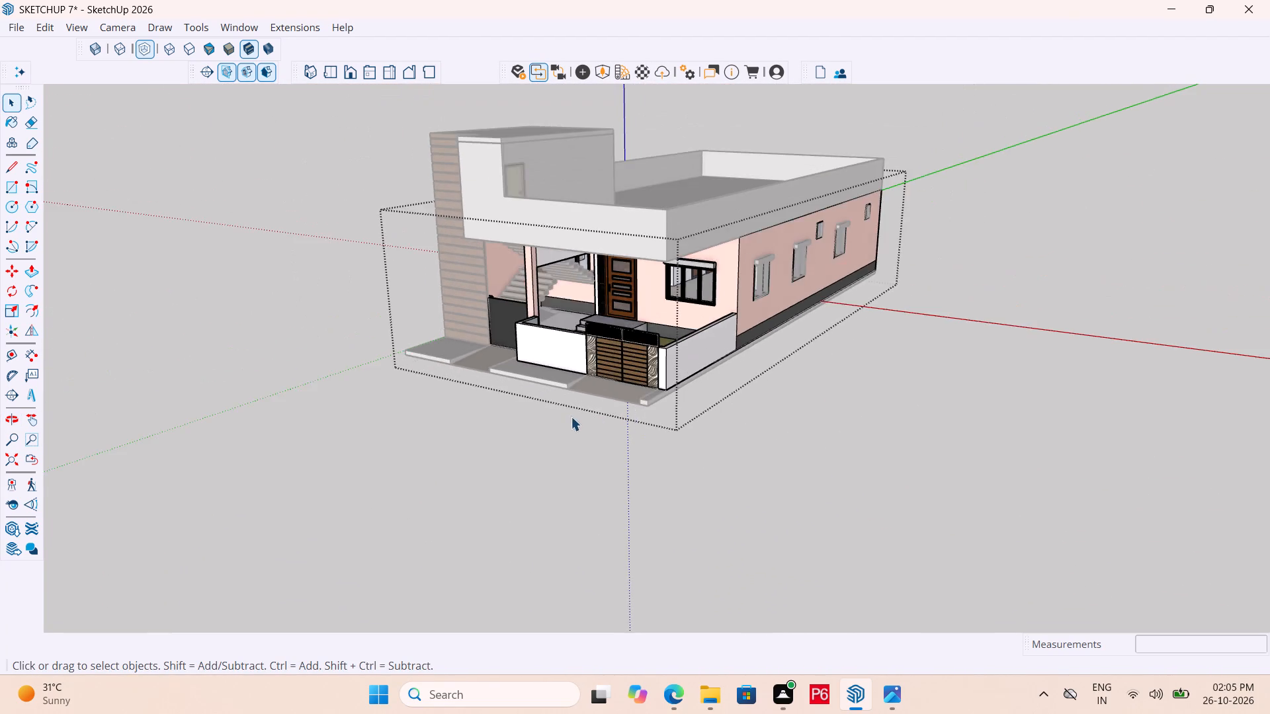
{"action": "scroll", "coordinate": [636, 422], "scroll_direction": "down", "scroll_amount": 1}
{"action": "middle_click_drag", "start_coordinate": [636, 422], "coordinate": [726, 461]}
Inside the gate group, draw a rectangle about 1" square on the frame strip between the slats and the wood panels, beside the centre joint.
{"action": "scroll", "coordinate": [683, 387], "scroll_direction": "up", "scroll_amount": 20}
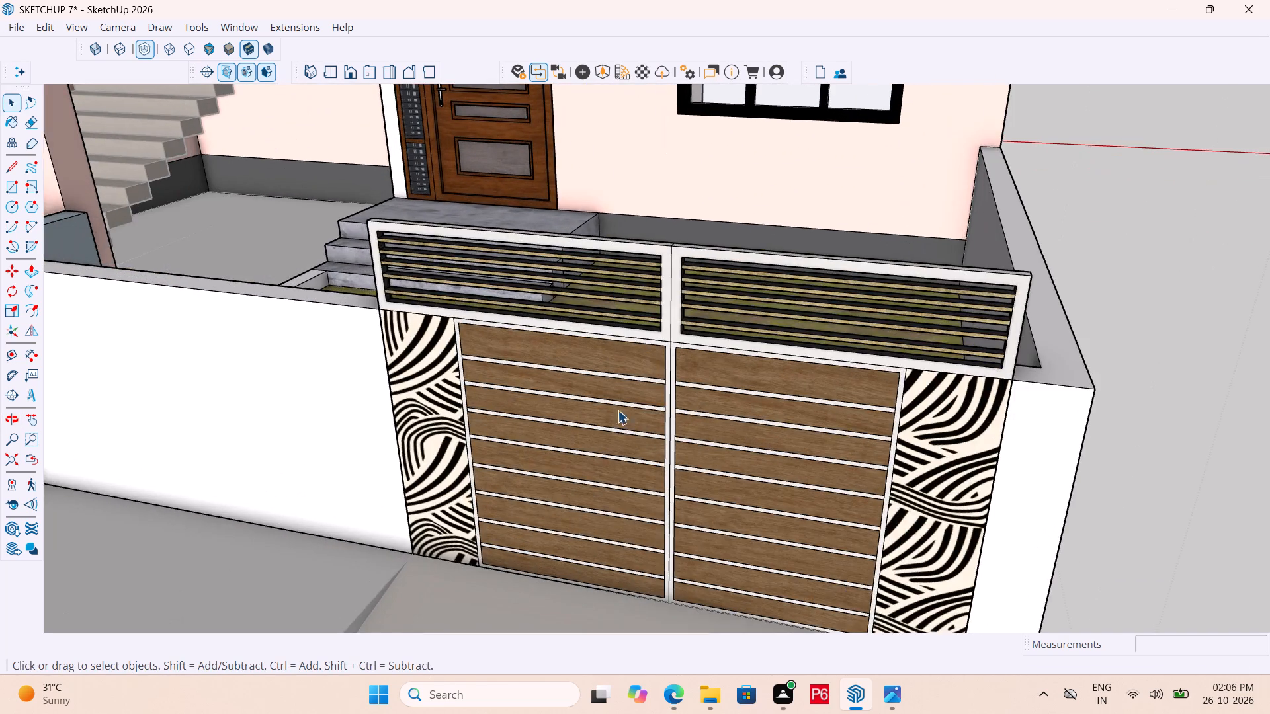
{"action": "scroll", "coordinate": [629, 419], "scroll_direction": "up", "scroll_amount": 4}
{"action": "triple_click", "coordinate": [641, 323]}
{"action": "scroll", "coordinate": [476, 238], "scroll_direction": "down", "scroll_amount": 3}
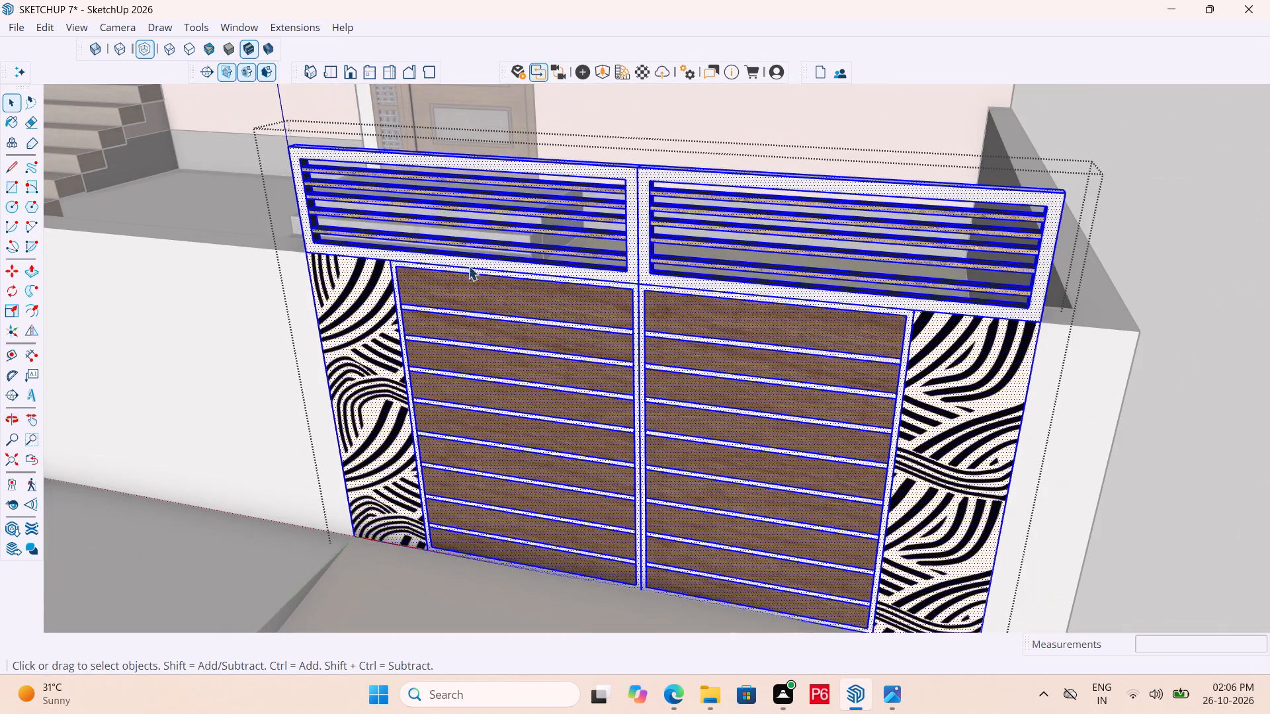
{"action": "left_click", "coordinate": [590, 315]}
{"action": "scroll", "coordinate": [636, 334], "scroll_direction": "up", "scroll_amount": 4}
{"action": "scroll", "coordinate": [574, 306], "scroll_direction": "down", "scroll_amount": 1}
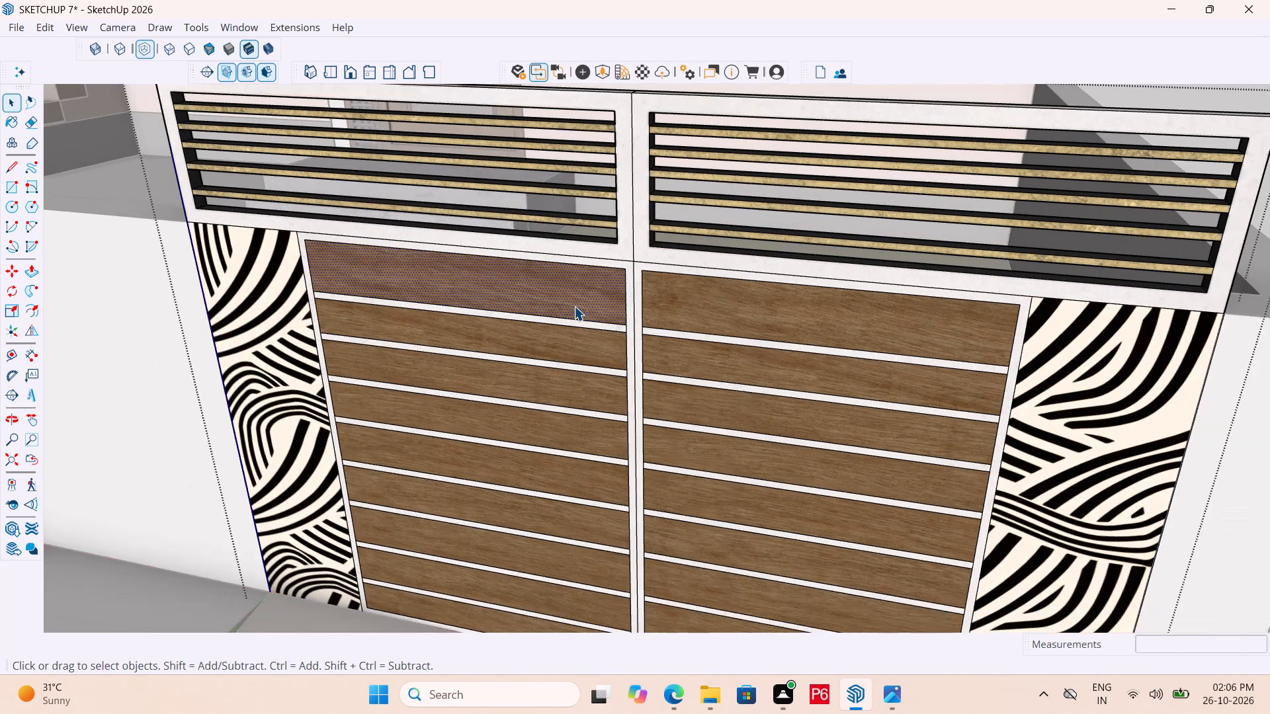
{"action": "key", "text": "r"}
{"action": "scroll", "coordinate": [597, 288], "scroll_direction": "up", "scroll_amount": 6}
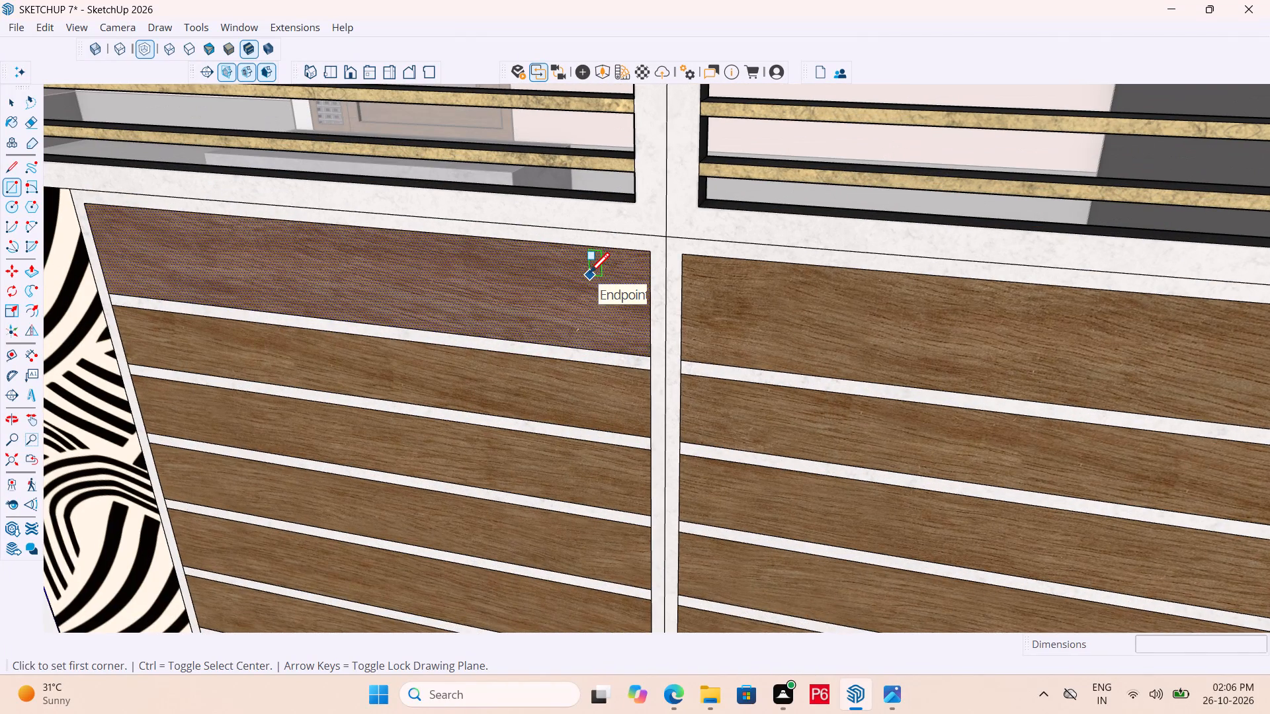
{"action": "scroll", "coordinate": [565, 311], "scroll_direction": "down", "scroll_amount": 8}
{"action": "scroll", "coordinate": [567, 274], "scroll_direction": "up", "scroll_amount": 2}
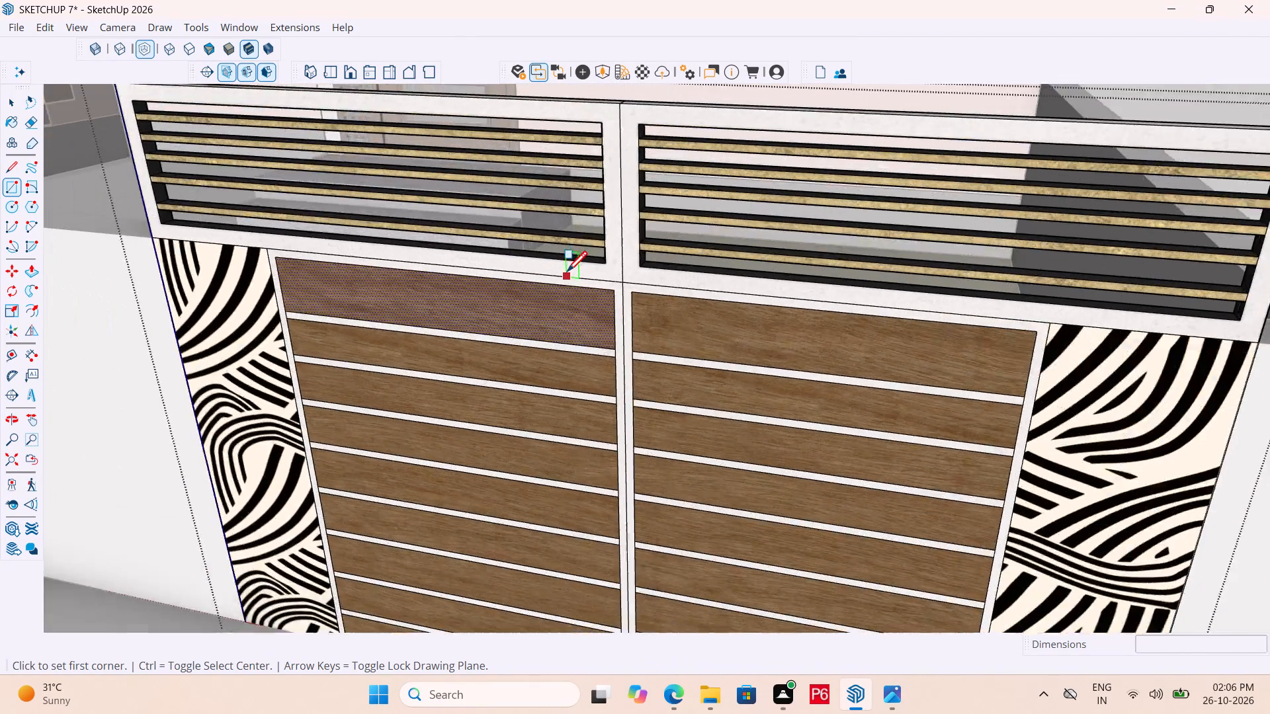
{"action": "scroll", "coordinate": [567, 274], "scroll_direction": "up", "scroll_amount": 15}
{"action": "left_click", "coordinate": [587, 232]}
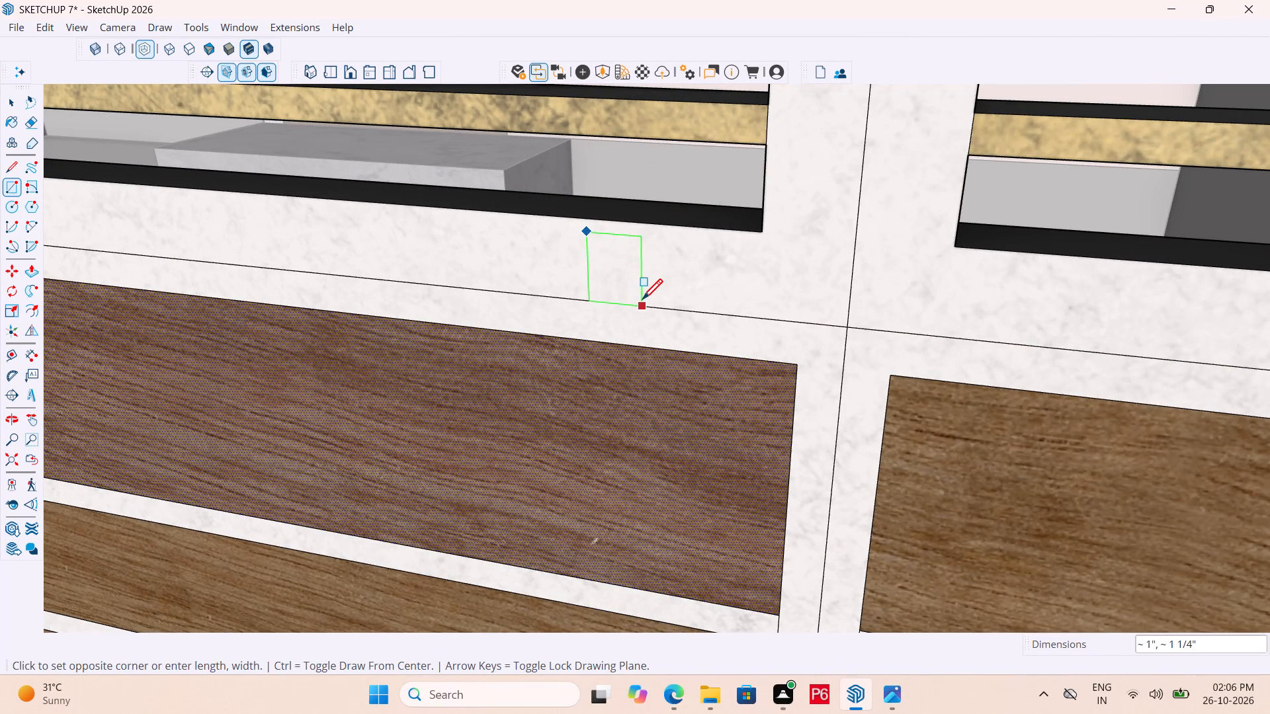
{"action": "left_click", "coordinate": [646, 294]}
Make the small square's face and edges into a group.
{"action": "key", "text": "space"}
{"action": "double_click", "coordinate": [621, 262]}
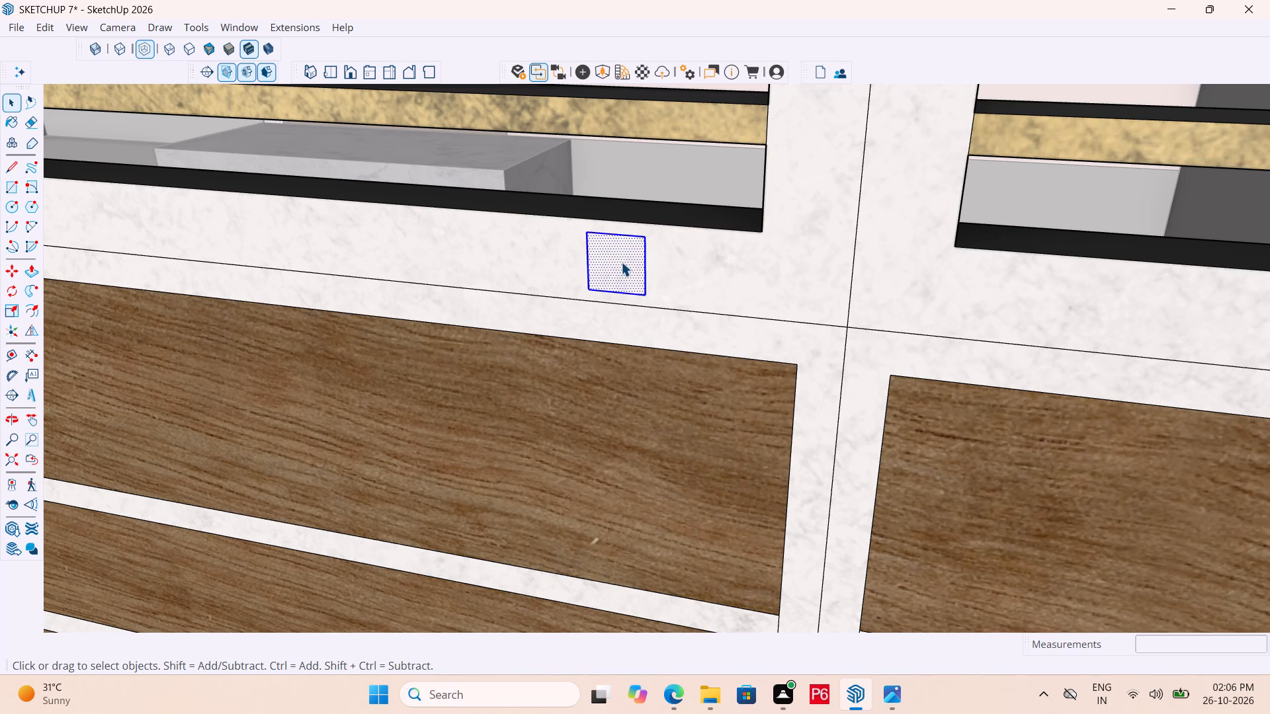
{"action": "right_click", "coordinate": [621, 262]}
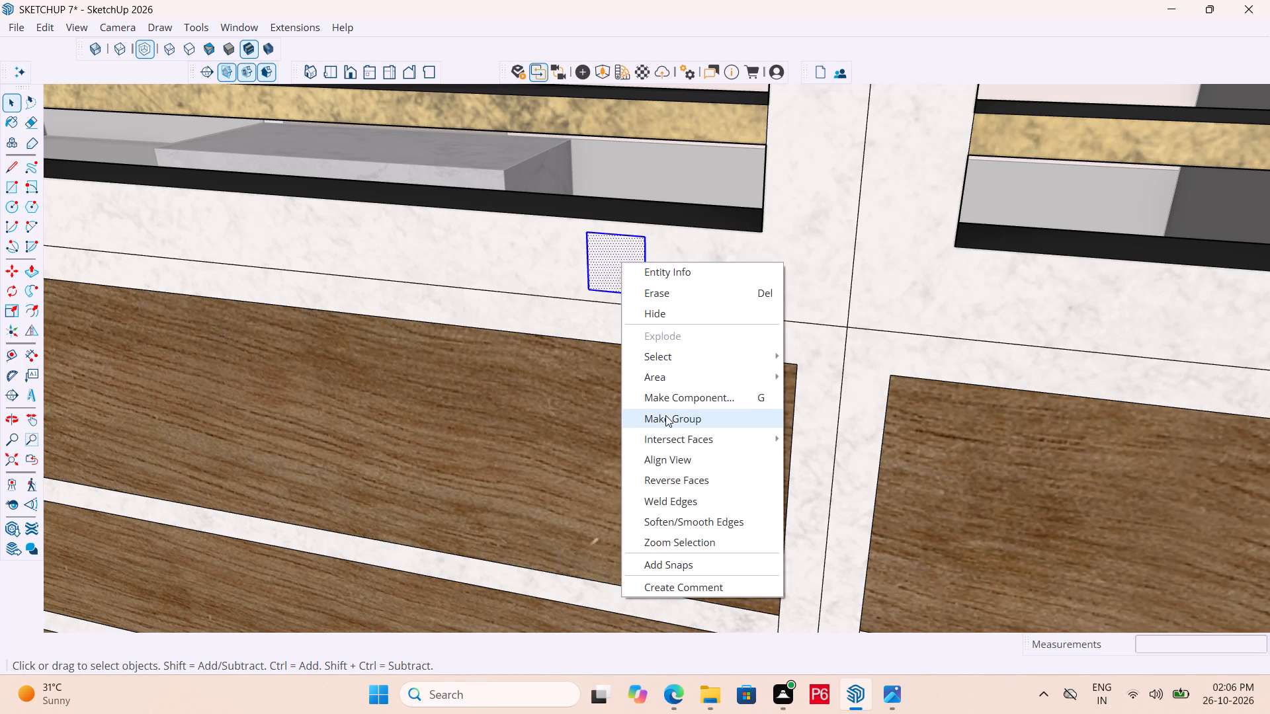
{"action": "left_click", "coordinate": [665, 415]}
{"action": "left_click", "coordinate": [622, 255]}
{"action": "left_click", "coordinate": [611, 252]}
{"action": "left_click", "coordinate": [607, 253]}
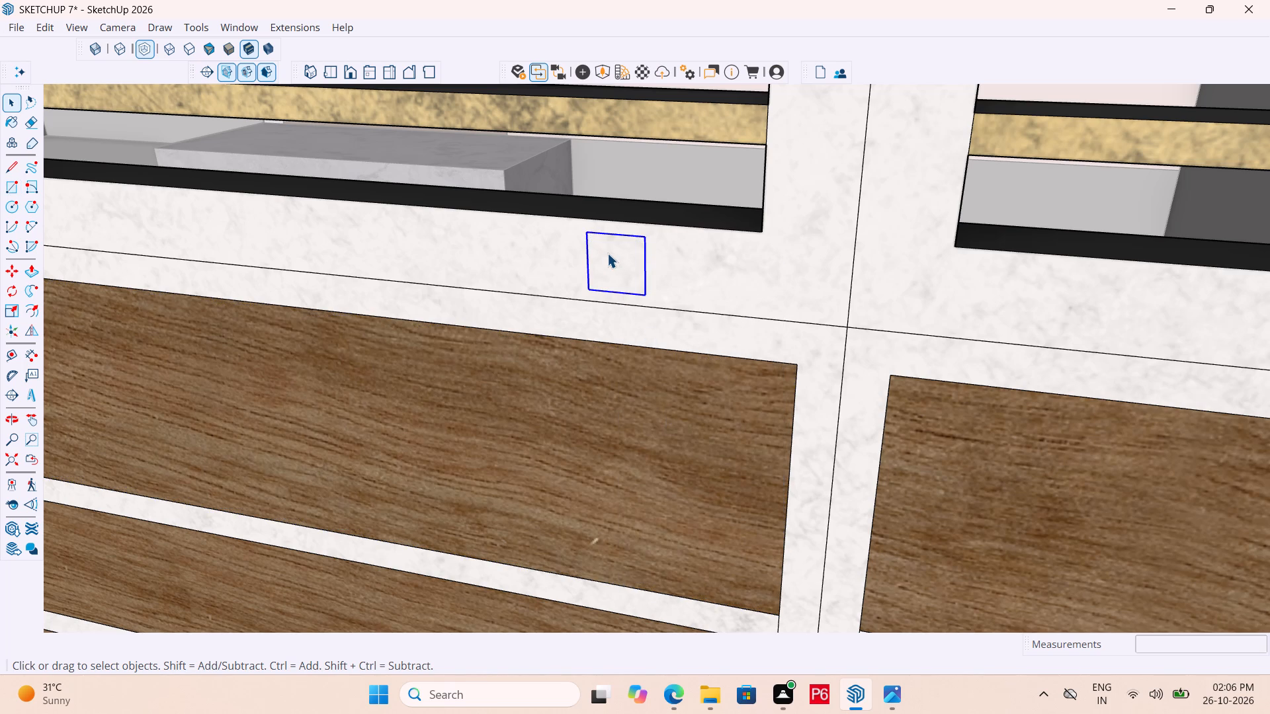
Open the square's group and pull its face 4 13/16" out from the gate.
{"action": "left_click", "coordinate": [618, 265]}
{"action": "left_click_drag", "start_coordinate": [618, 265], "coordinate": [651, 273]}
{"action": "left_click", "coordinate": [627, 274]}
{"action": "key", "text": "p"}
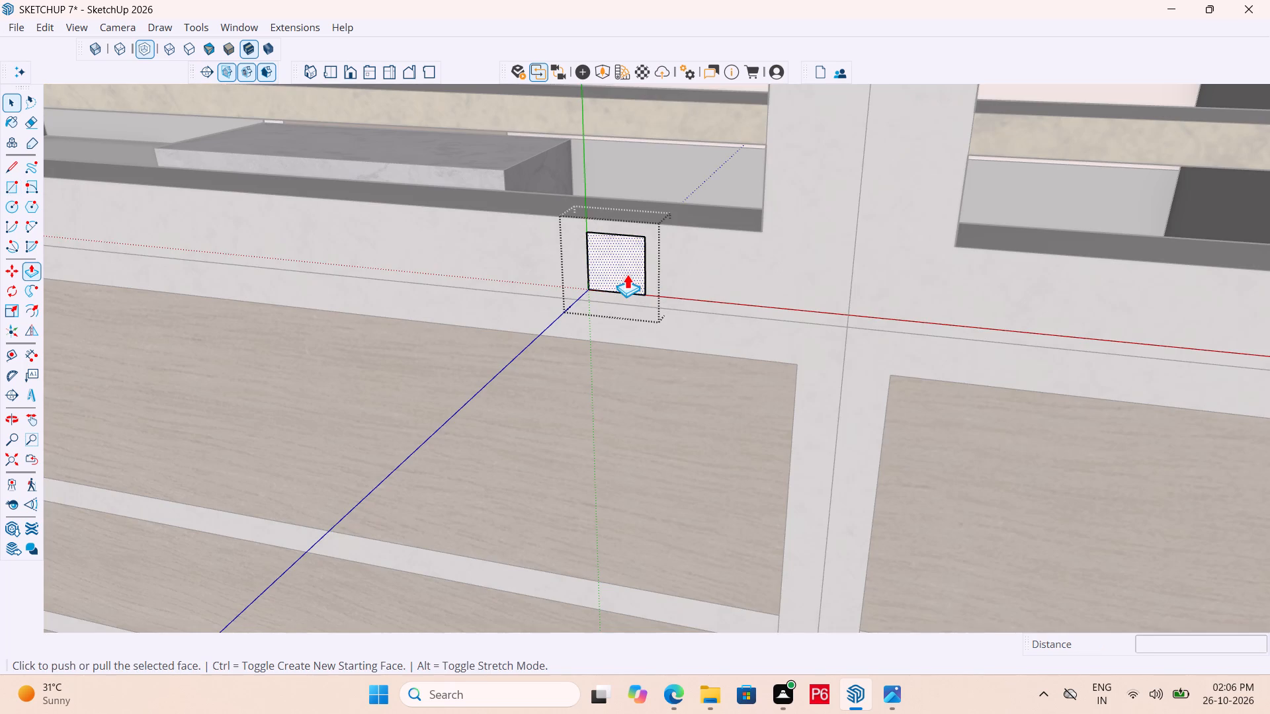
{"action": "left_click", "coordinate": [626, 274]}
{"action": "scroll", "coordinate": [541, 319], "scroll_direction": "down", "scroll_amount": 12}
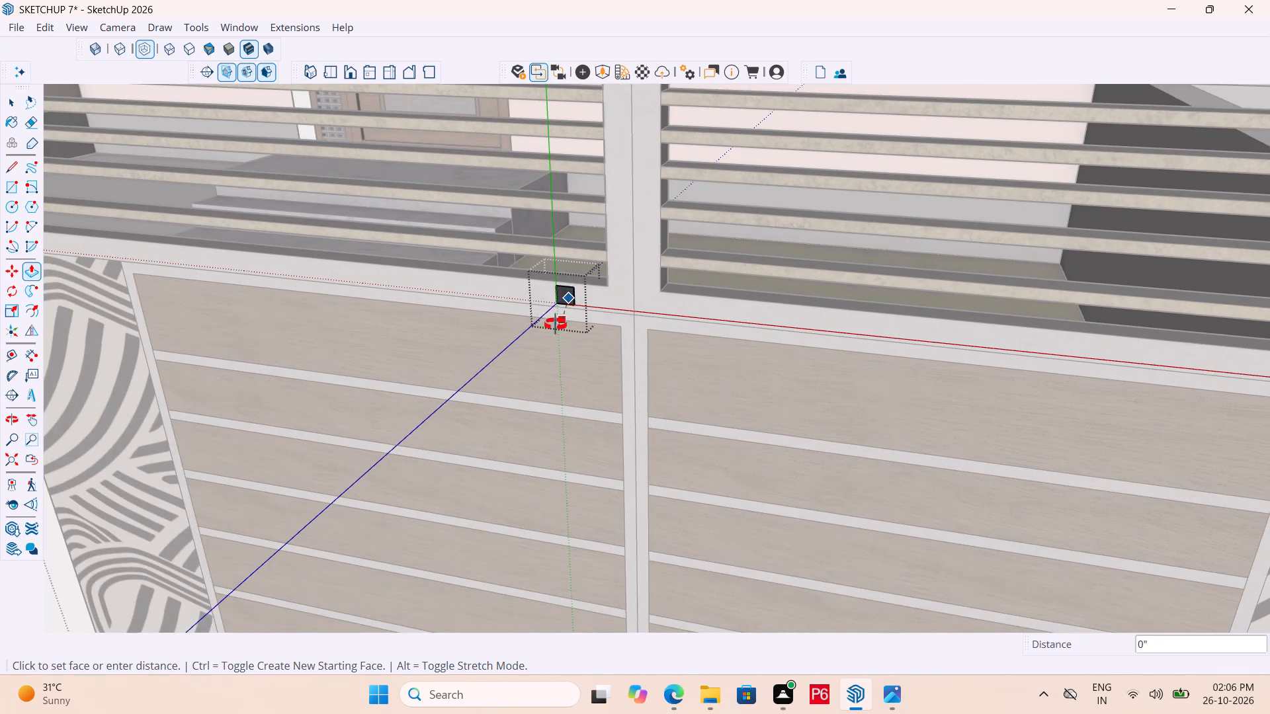
{"action": "middle_click_drag", "start_coordinate": [557, 325], "coordinate": [383, 307]}
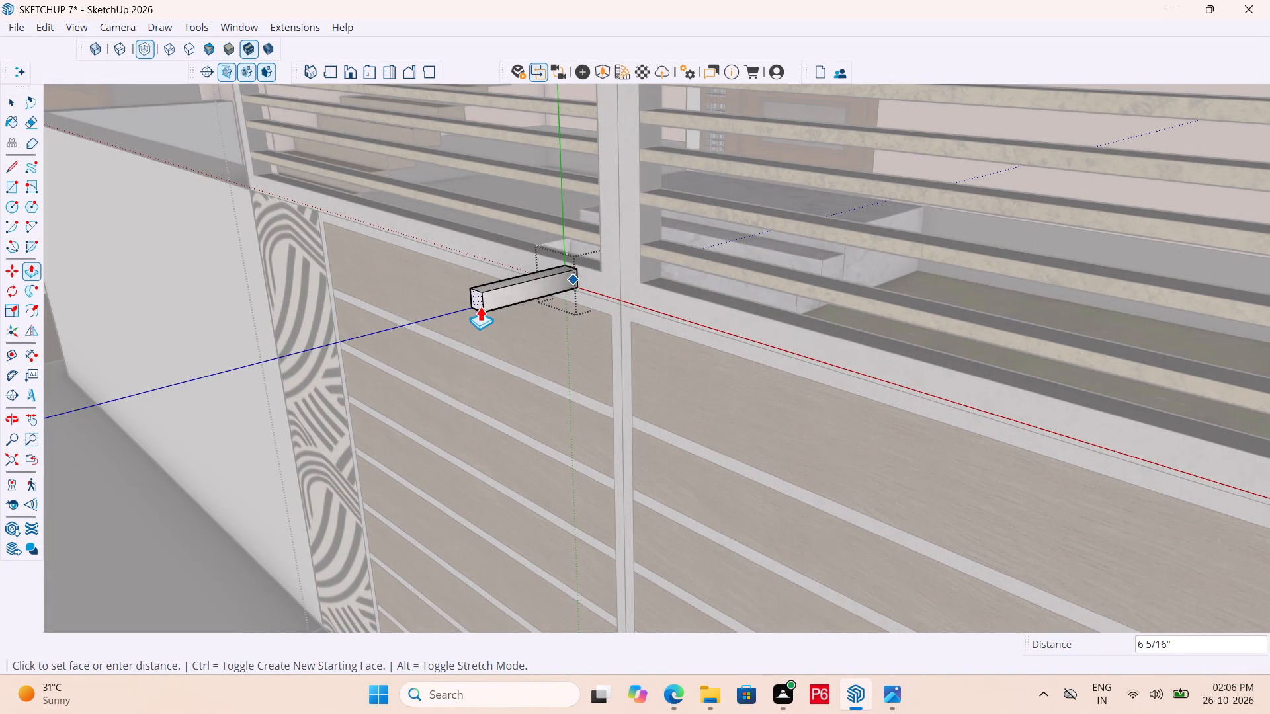
{"action": "left_click", "coordinate": [502, 296]}
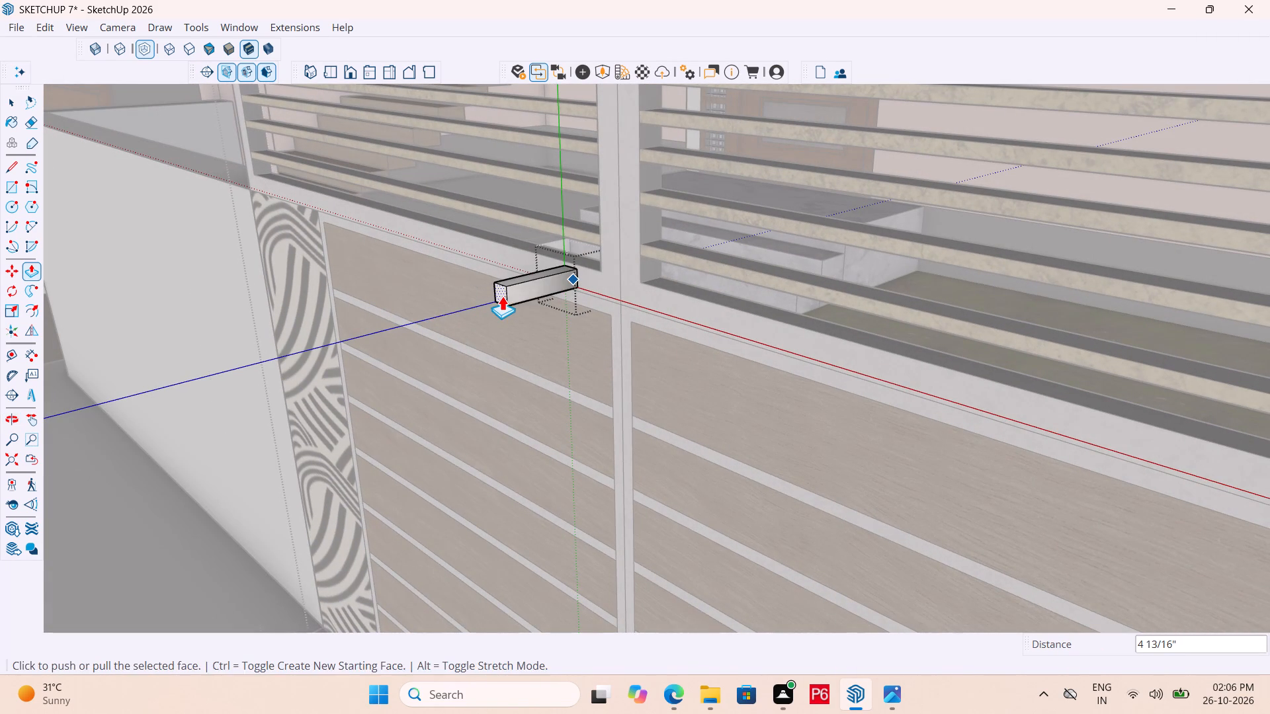
Extend the bar's outer end by 13/16" from a new starting face, forming a separate end section.
{"action": "middle_click_drag", "start_coordinate": [511, 292], "coordinate": [546, 243]}
{"action": "scroll", "coordinate": [546, 243], "scroll_direction": "up", "scroll_amount": 7}
{"action": "left_click", "coordinate": [480, 343]}
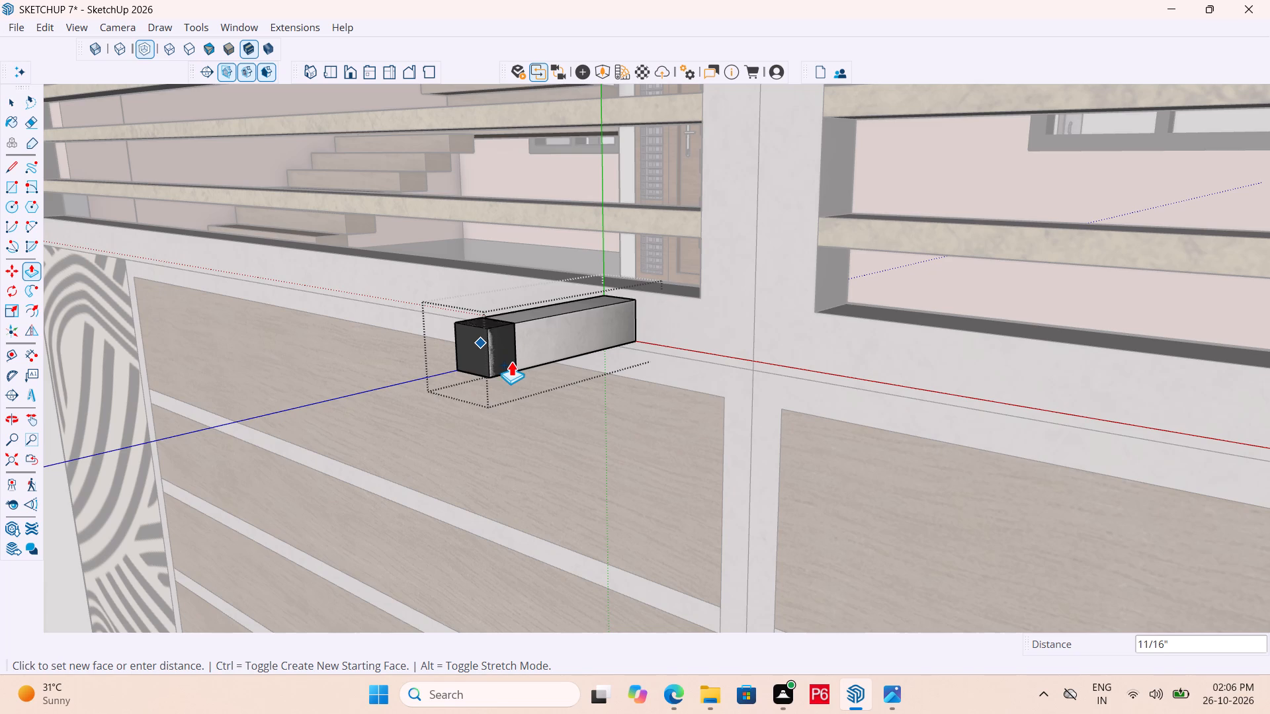
{"action": "left_click", "coordinate": [514, 360]}
Pull the underside of the bar's end section down about 2' 1" to form the vertical grip of the gate handle.
{"action": "middle_click_drag", "start_coordinate": [514, 358], "coordinate": [593, 59]}
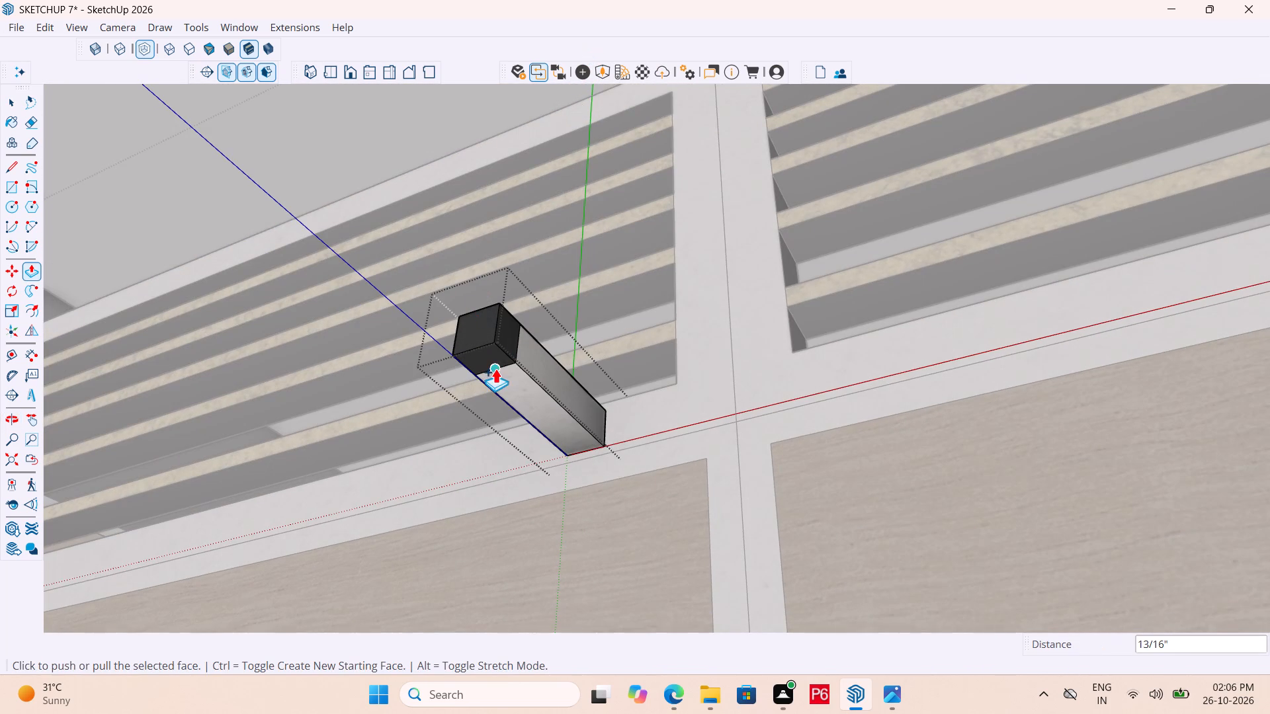
{"action": "key", "text": "space"}
{"action": "left_click", "coordinate": [484, 358]}
{"action": "left_click", "coordinate": [484, 357]}
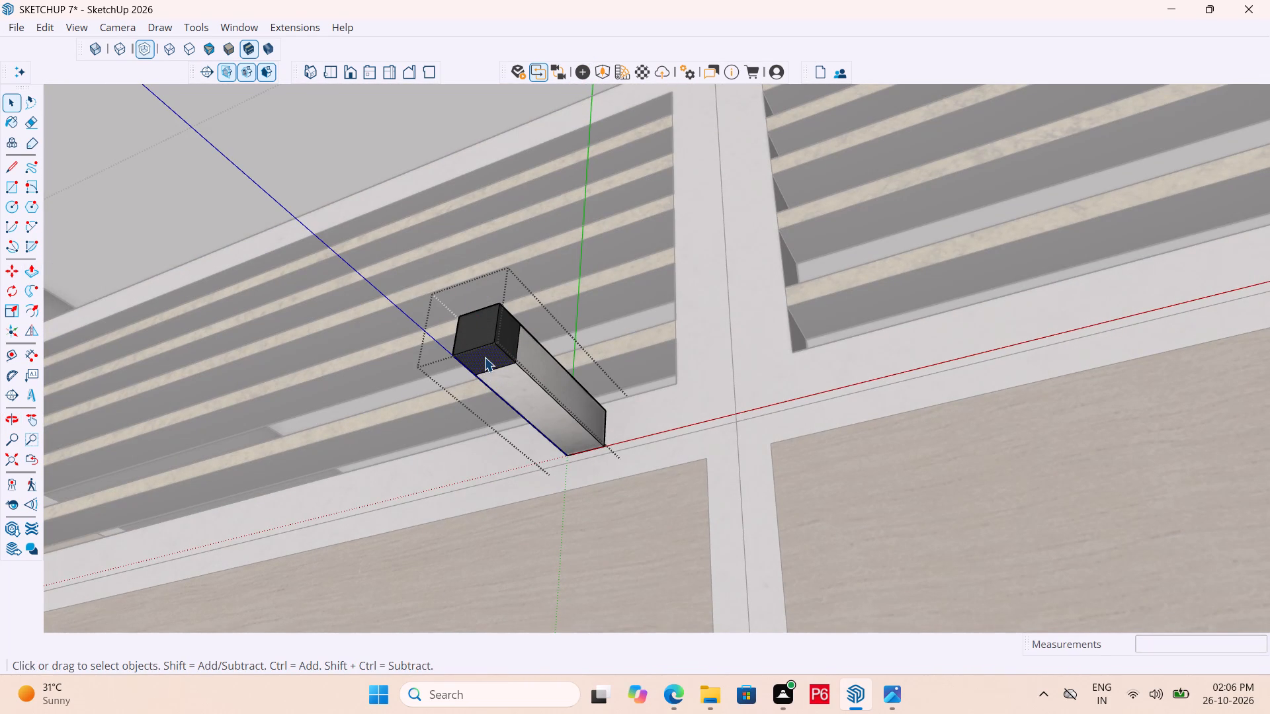
{"action": "key", "text": "p"}
{"action": "left_click", "coordinate": [488, 356]}
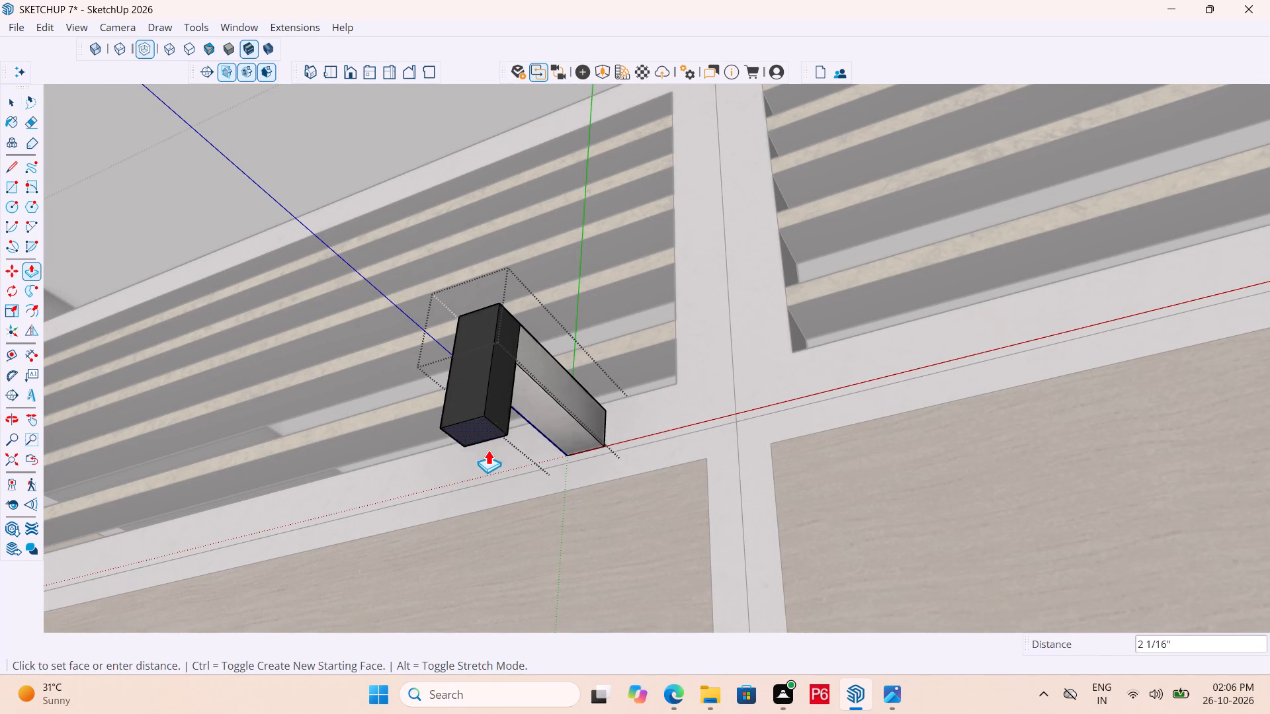
{"action": "scroll", "coordinate": [481, 429], "scroll_direction": "down", "scroll_amount": 8}
{"action": "scroll", "coordinate": [462, 393], "scroll_direction": "down", "scroll_amount": 20}
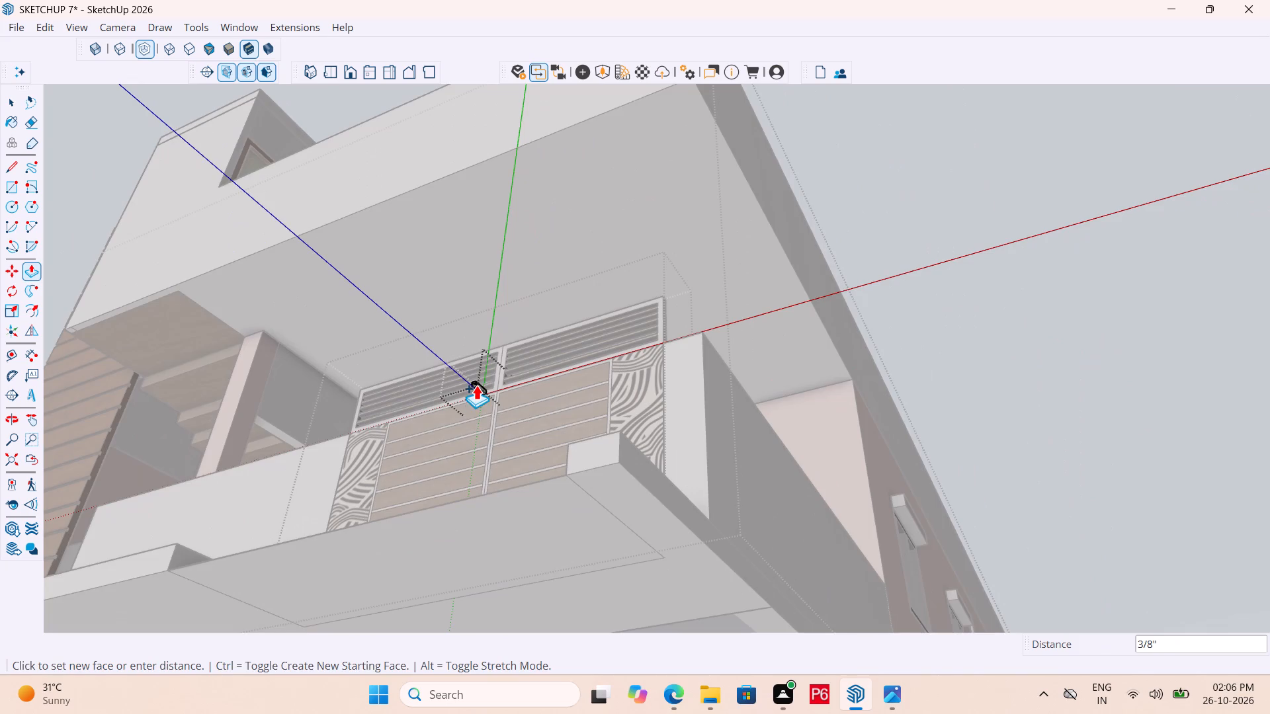
{"action": "middle_click_drag", "start_coordinate": [478, 410], "coordinate": [461, 484]}
{"action": "scroll", "coordinate": [498, 439], "scroll_direction": "down", "scroll_amount": 5}
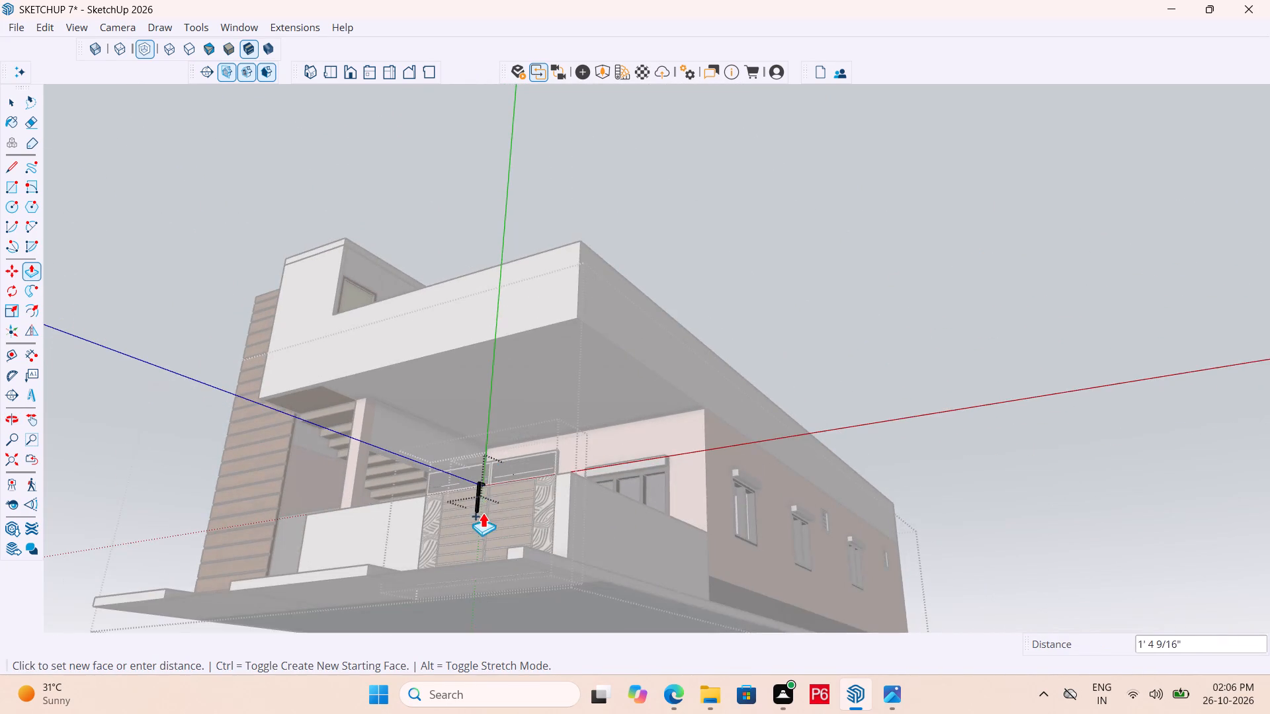
{"action": "middle_click_drag", "start_coordinate": [481, 518], "coordinate": [467, 545]}
{"action": "scroll", "coordinate": [468, 564], "scroll_direction": "up", "scroll_amount": 13}
{"action": "middle_click", "coordinate": [472, 568]}
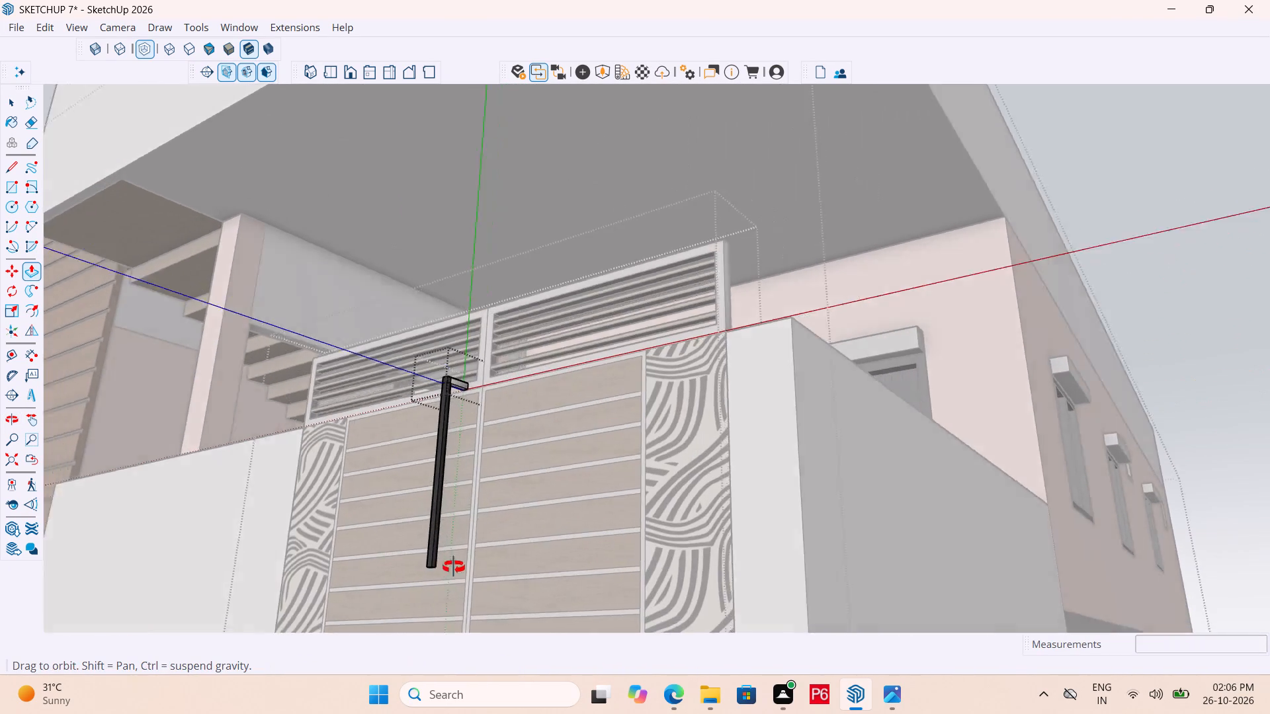
{"action": "scroll", "coordinate": [552, 424], "scroll_direction": "down", "scroll_amount": 7}
{"action": "middle_click_drag", "start_coordinate": [589, 424], "coordinate": [569, 503]}
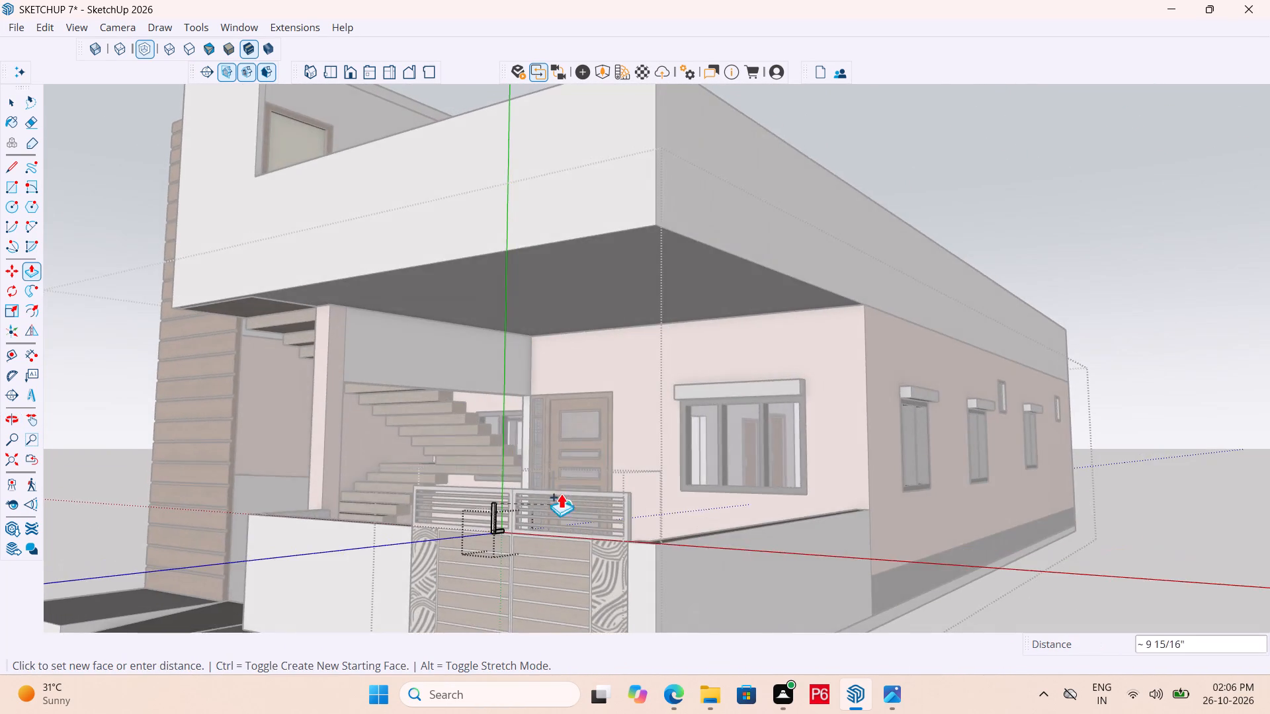
{"action": "scroll", "coordinate": [578, 414], "scroll_direction": "down", "scroll_amount": 4}
{"action": "scroll", "coordinate": [499, 518], "scroll_direction": "up", "scroll_amount": 7}
{"action": "scroll", "coordinate": [571, 552], "scroll_direction": "up", "scroll_amount": 3}
{"action": "middle_click_drag", "start_coordinate": [571, 552], "coordinate": [493, 553]}
{"action": "scroll", "coordinate": [403, 545], "scroll_direction": "up", "scroll_amount": 3}
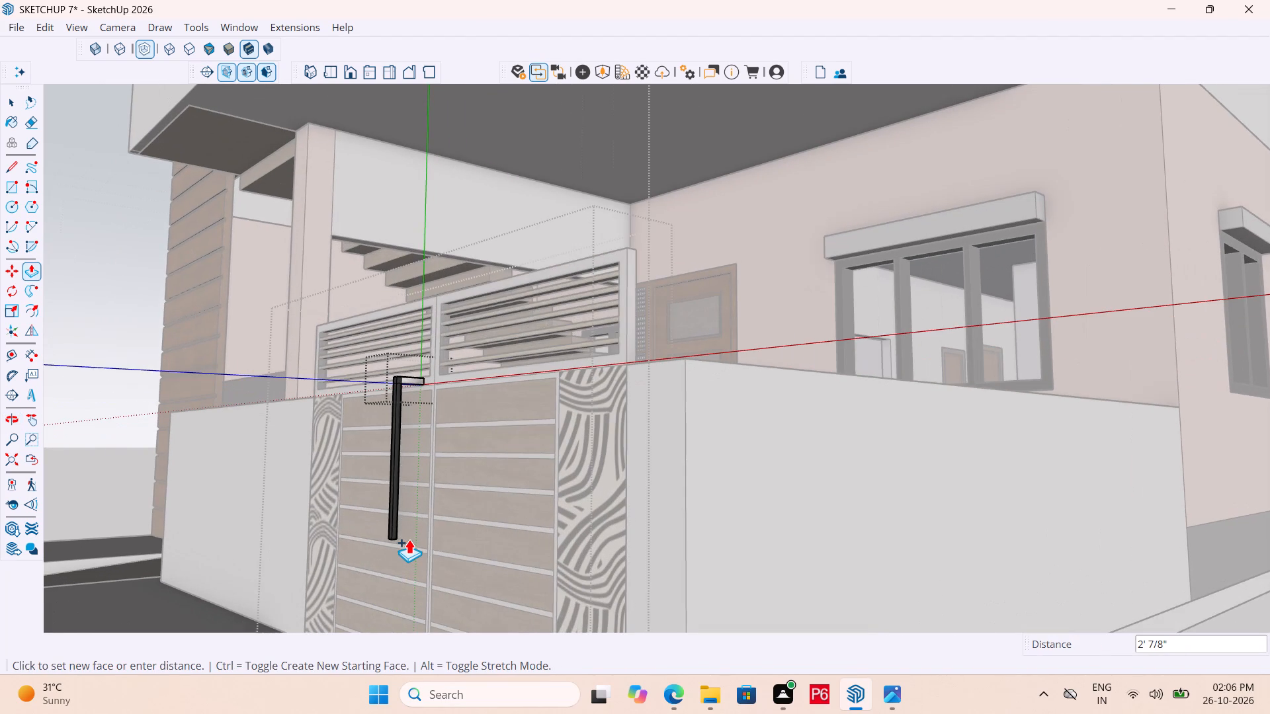
{"action": "left_click", "coordinate": [408, 537]}
Extend the grip's lower end by 13/16" from a new starting face, forming a separate bottom section.
{"action": "scroll", "coordinate": [393, 543], "scroll_direction": "up", "scroll_amount": 8}
{"action": "middle_click_drag", "start_coordinate": [390, 535], "coordinate": [418, 413]}
{"action": "scroll", "coordinate": [393, 507], "scroll_direction": "up", "scroll_amount": 11}
{"action": "left_click", "coordinate": [380, 534]}
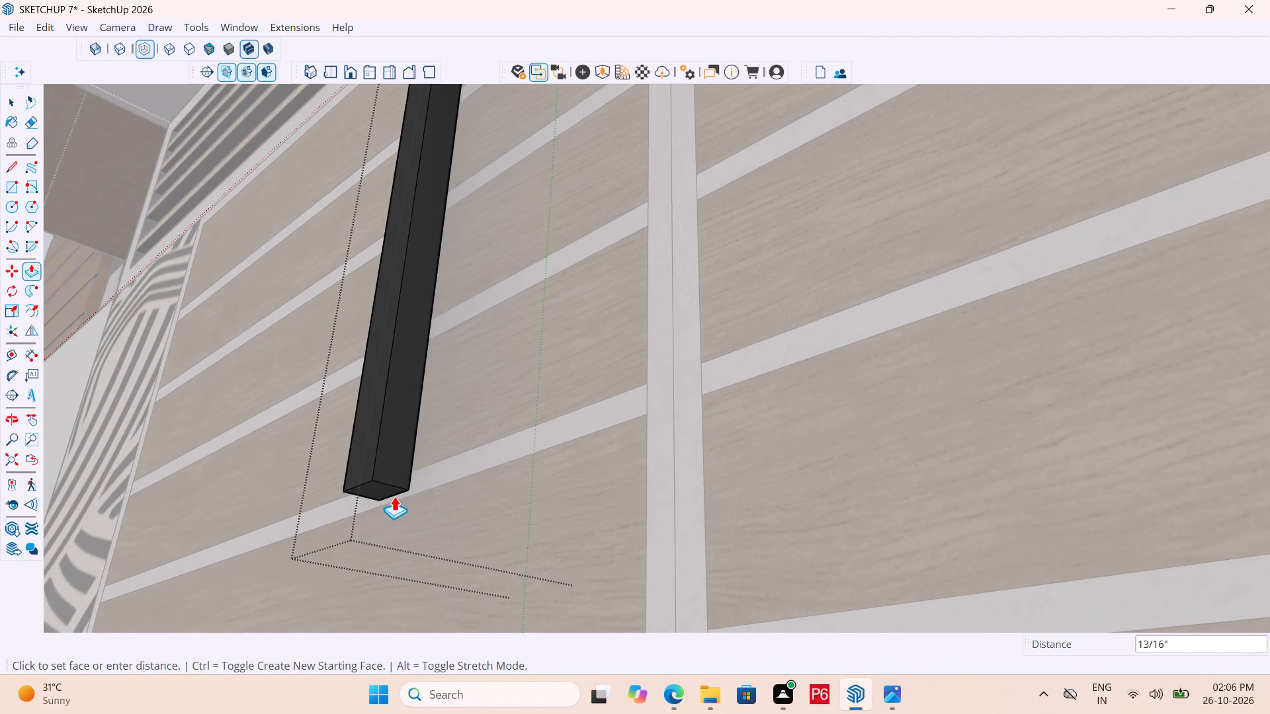
{"action": "left_click", "coordinate": [394, 496]}
Pull the gate-facing side of the grip's bottom section 4" towards the gate to form the lower handle arm.
{"action": "middle_click_drag", "start_coordinate": [409, 492], "coordinate": [353, 549]}
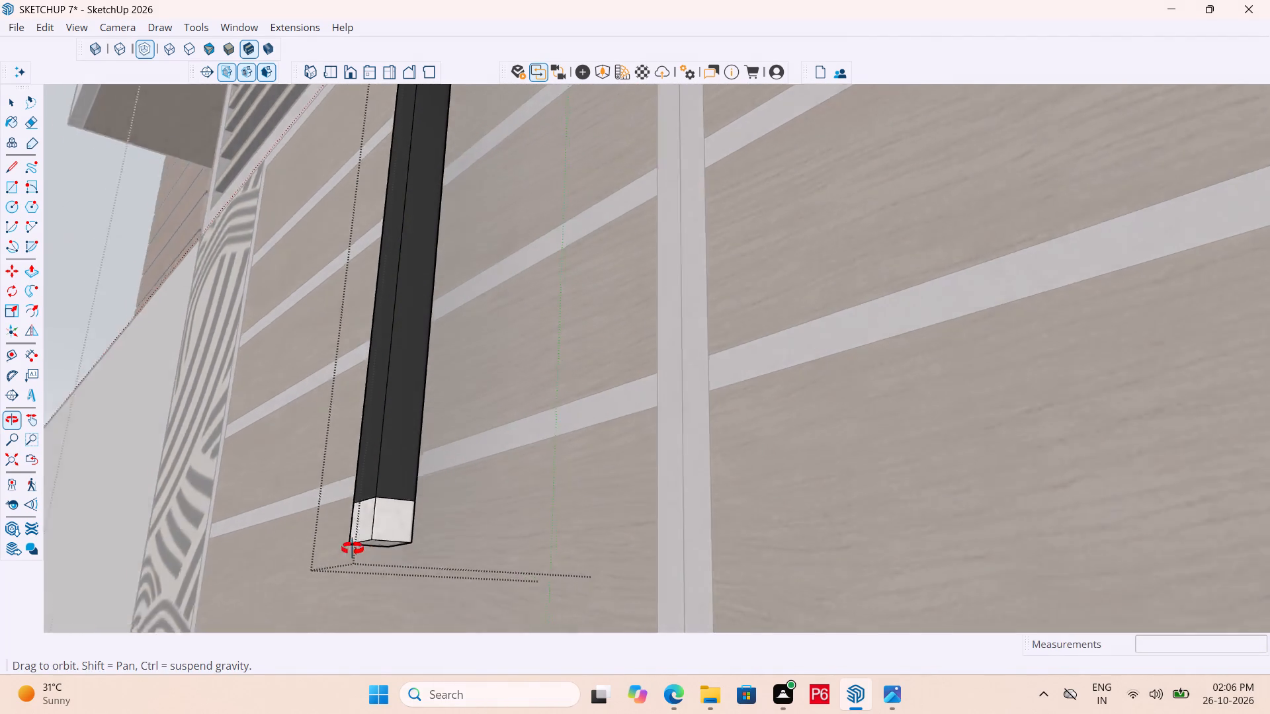
{"action": "middle_click_drag", "start_coordinate": [353, 549], "coordinate": [282, 565]}
{"action": "middle_click_drag", "start_coordinate": [459, 535], "coordinate": [415, 602]}
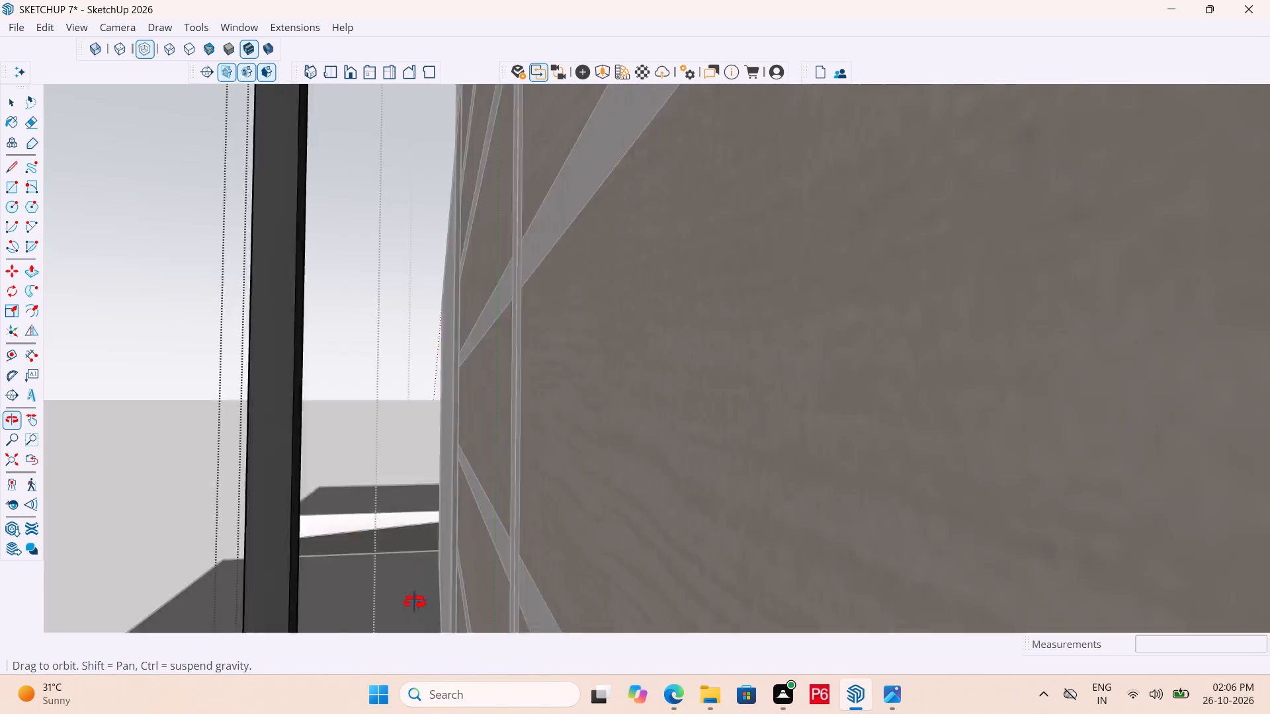
{"action": "middle_click_drag", "start_coordinate": [415, 602], "coordinate": [505, 600]}
{"action": "scroll", "coordinate": [695, 456], "scroll_direction": "down", "scroll_amount": 13}
{"action": "middle_click_drag", "start_coordinate": [634, 545], "coordinate": [571, 576]}
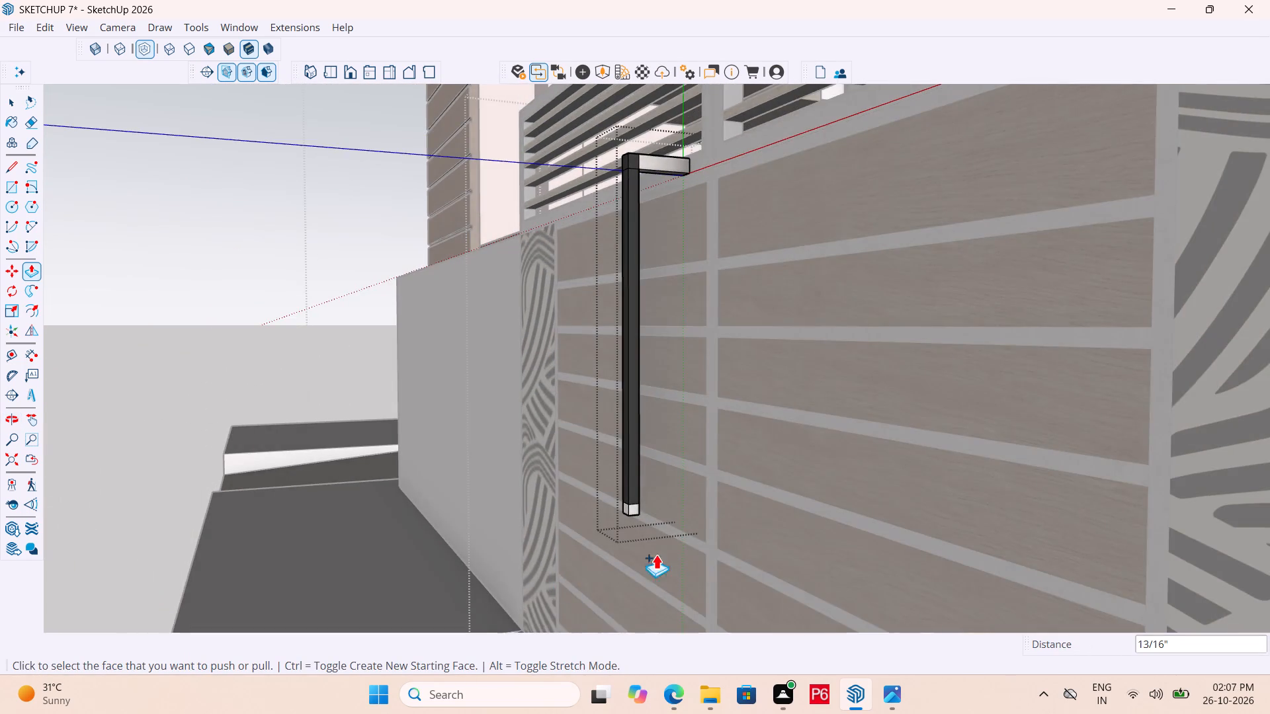
{"action": "scroll", "coordinate": [726, 553], "scroll_direction": "up", "scroll_amount": 6}
{"action": "scroll", "coordinate": [593, 512], "scroll_direction": "up", "scroll_amount": 11}
{"action": "middle_click_drag", "start_coordinate": [407, 408], "coordinate": [227, 449]}
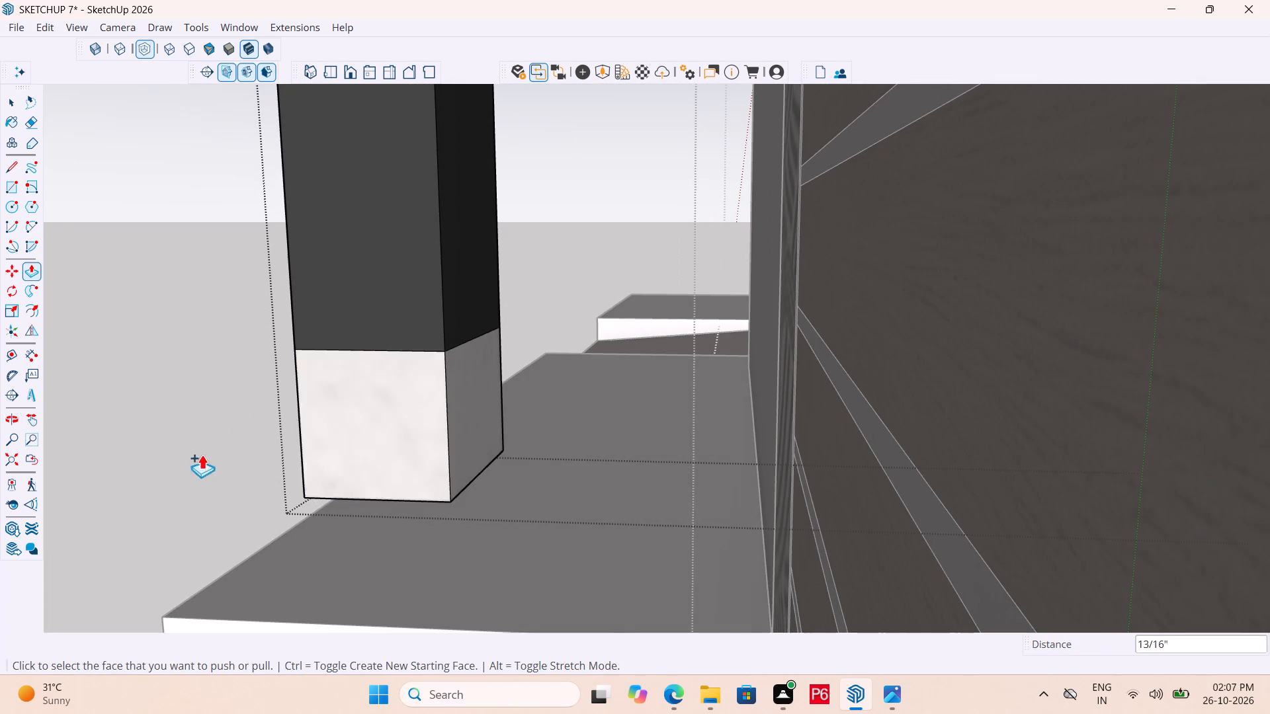
{"action": "left_click", "coordinate": [480, 424]}
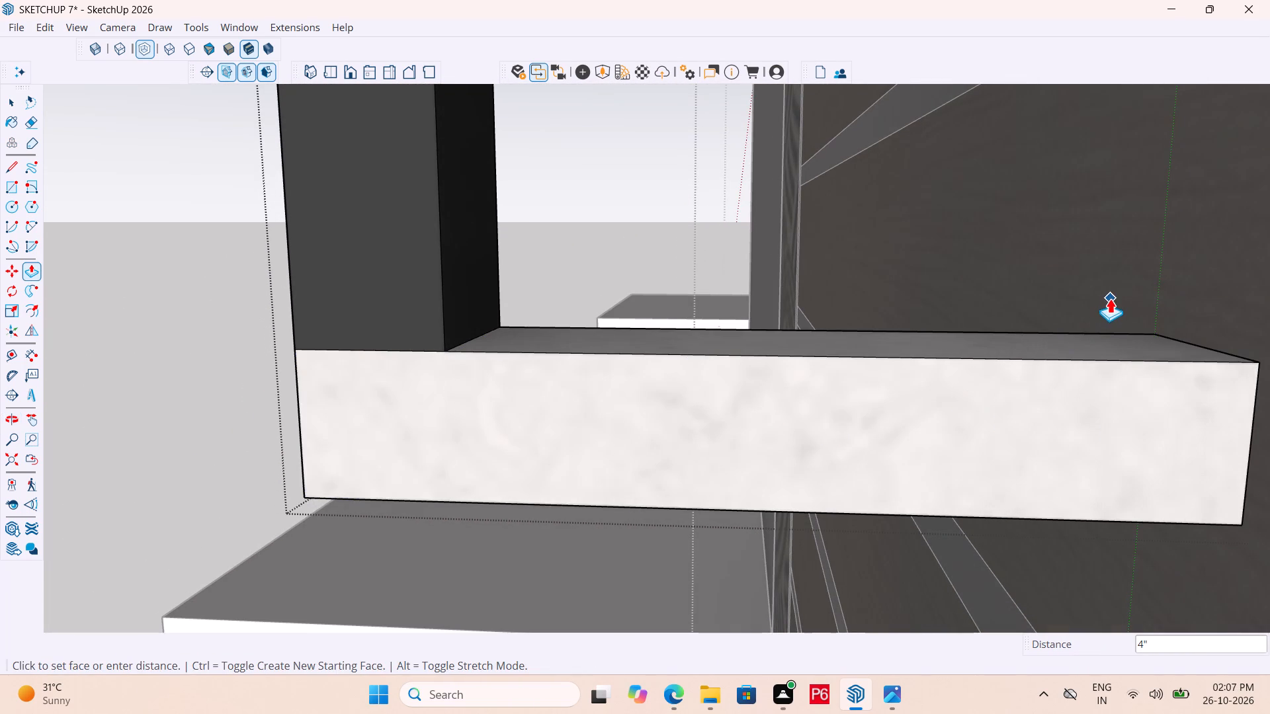
{"action": "left_click", "coordinate": [1242, 263]}
{"action": "scroll", "coordinate": [954, 340], "scroll_direction": "down", "scroll_amount": 12}
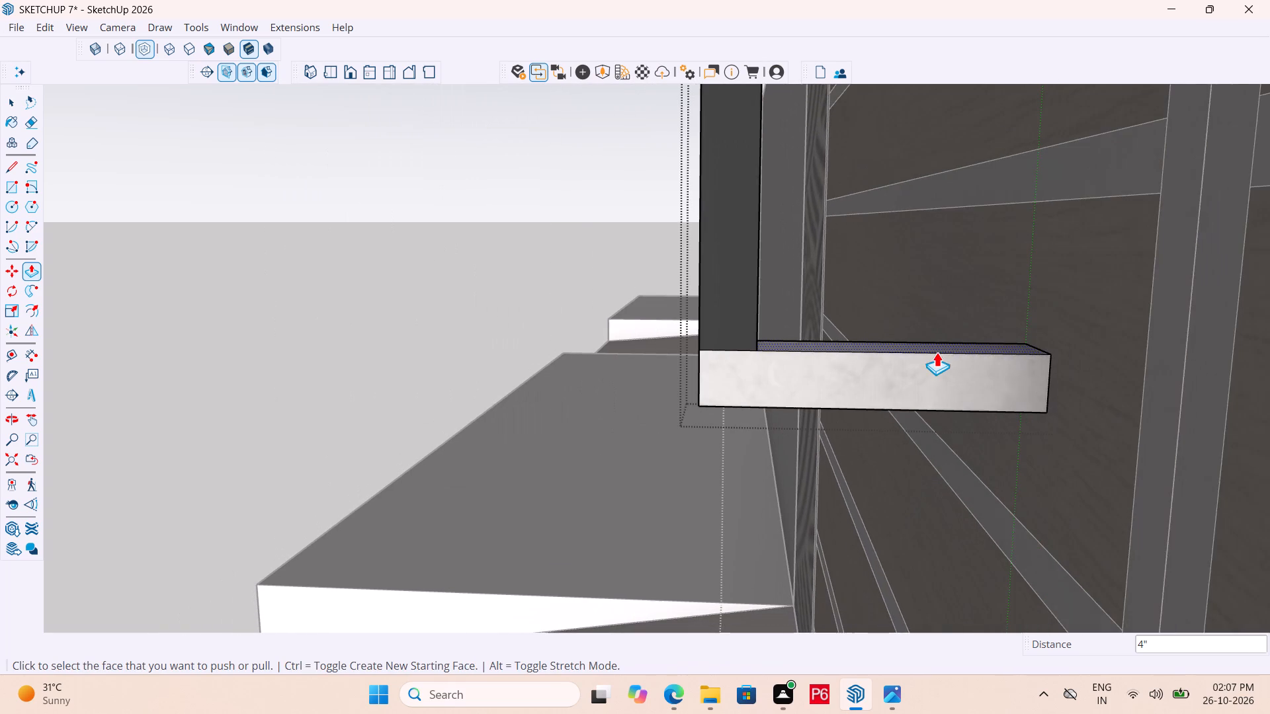
Save the model with the finished handle shape.
{"action": "key", "text": "ctrl+s"}
{"action": "key", "text": "ctrl+s"}
{"action": "key", "text": "ctrl+s"}
{"action": "key", "text": "ctrl+s"}
{"action": "key", "text": "ctrl+s"}
{"action": "key", "text": "ctrl+s"}
{"action": "key", "text": "ctrl+s"}
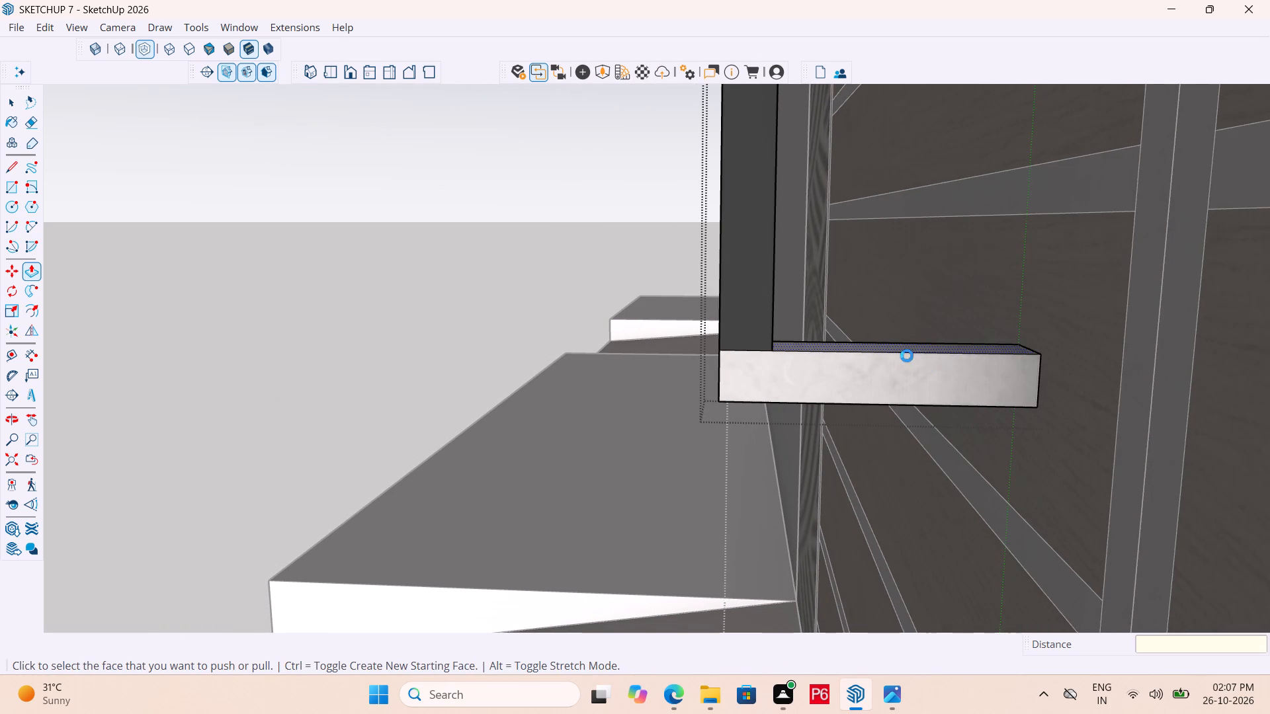
Sample the Default material from the handle's lower arm and paint the dark side faces of the vertical grip with it.
{"action": "scroll", "coordinate": [898, 359], "scroll_direction": "down", "scroll_amount": 5}
{"action": "scroll", "coordinate": [775, 407], "scroll_direction": "down", "scroll_amount": 6}
{"action": "middle_click_drag", "start_coordinate": [768, 413], "coordinate": [882, 433]}
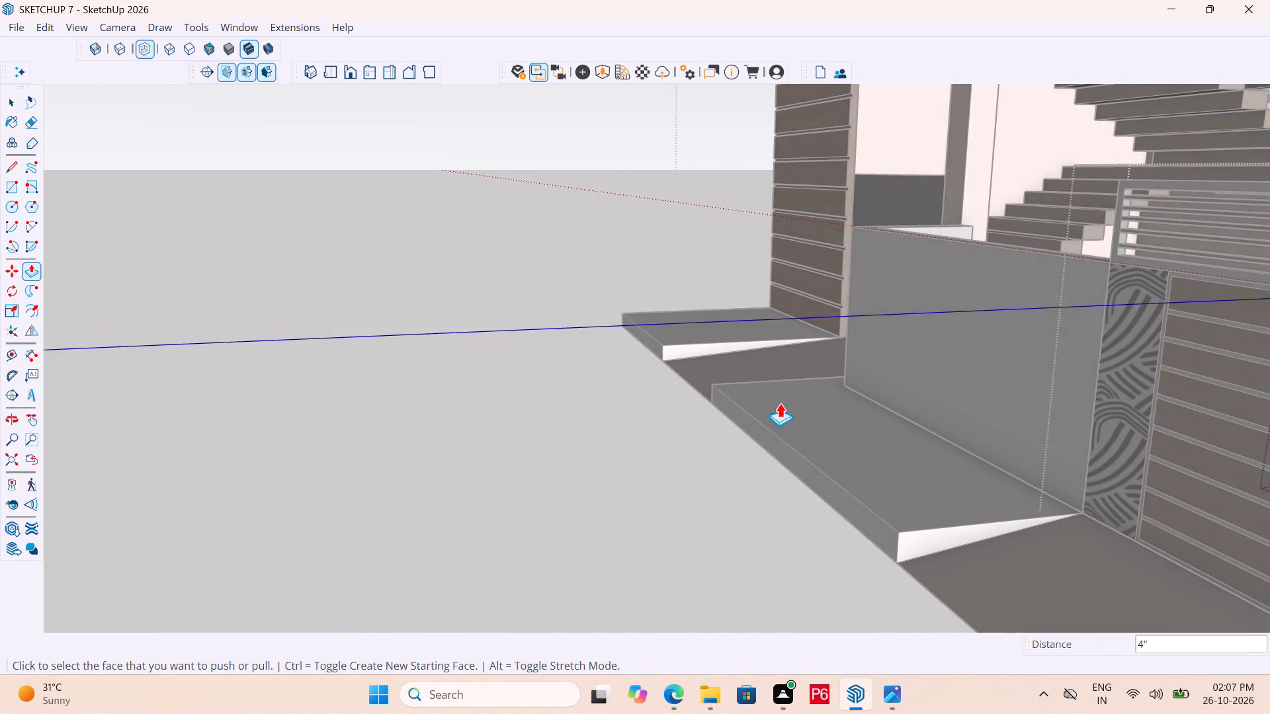
{"action": "scroll", "coordinate": [682, 396], "scroll_direction": "down", "scroll_amount": 6}
{"action": "scroll", "coordinate": [745, 359], "scroll_direction": "down", "scroll_amount": 5}
{"action": "middle_click_drag", "start_coordinate": [991, 385], "coordinate": [1107, 365]}
{"action": "scroll", "coordinate": [1065, 355], "scroll_direction": "up", "scroll_amount": 3}
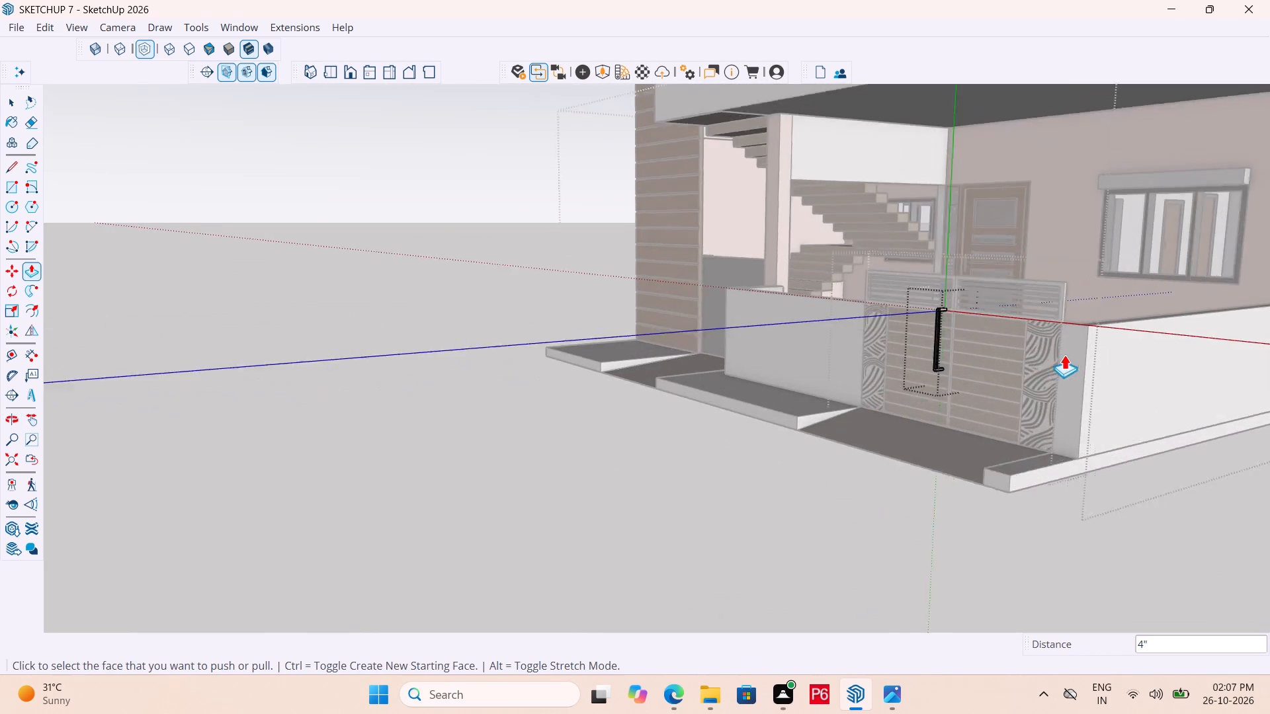
{"action": "scroll", "coordinate": [1064, 354], "scroll_direction": "up", "scroll_amount": 9}
{"action": "scroll", "coordinate": [883, 309], "scroll_direction": "up", "scroll_amount": 5}
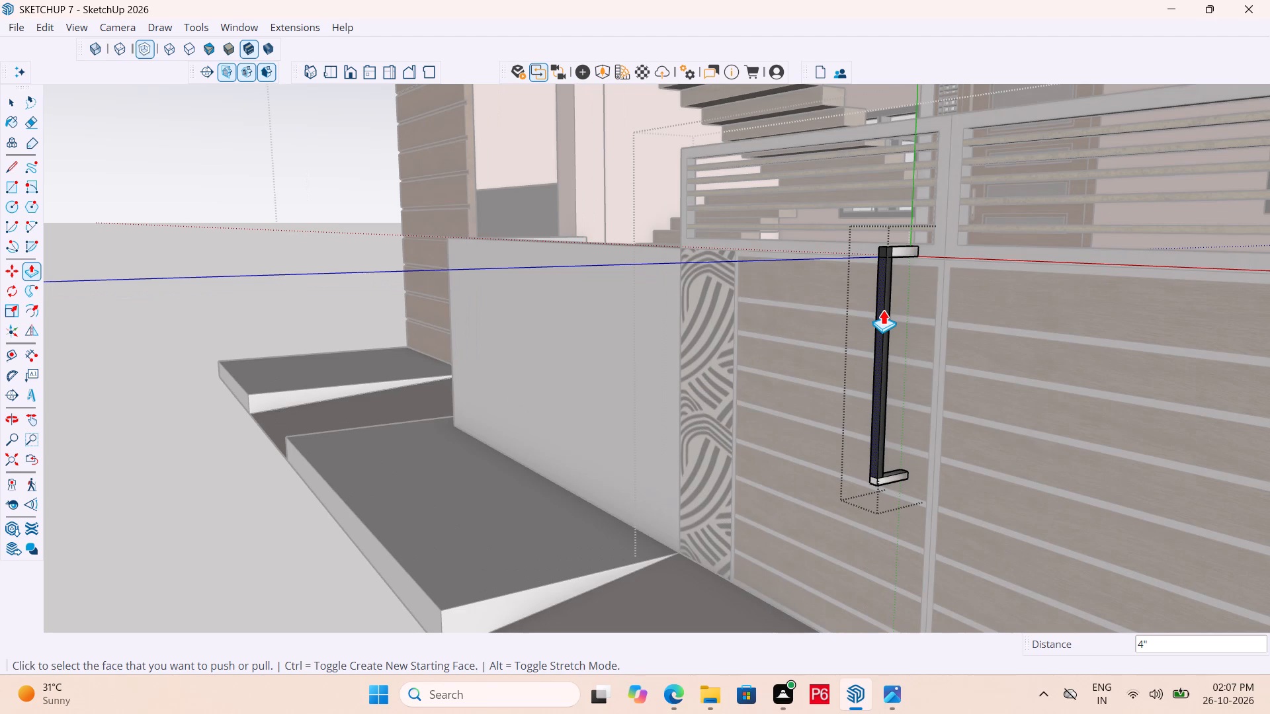
{"action": "key", "text": "b"}
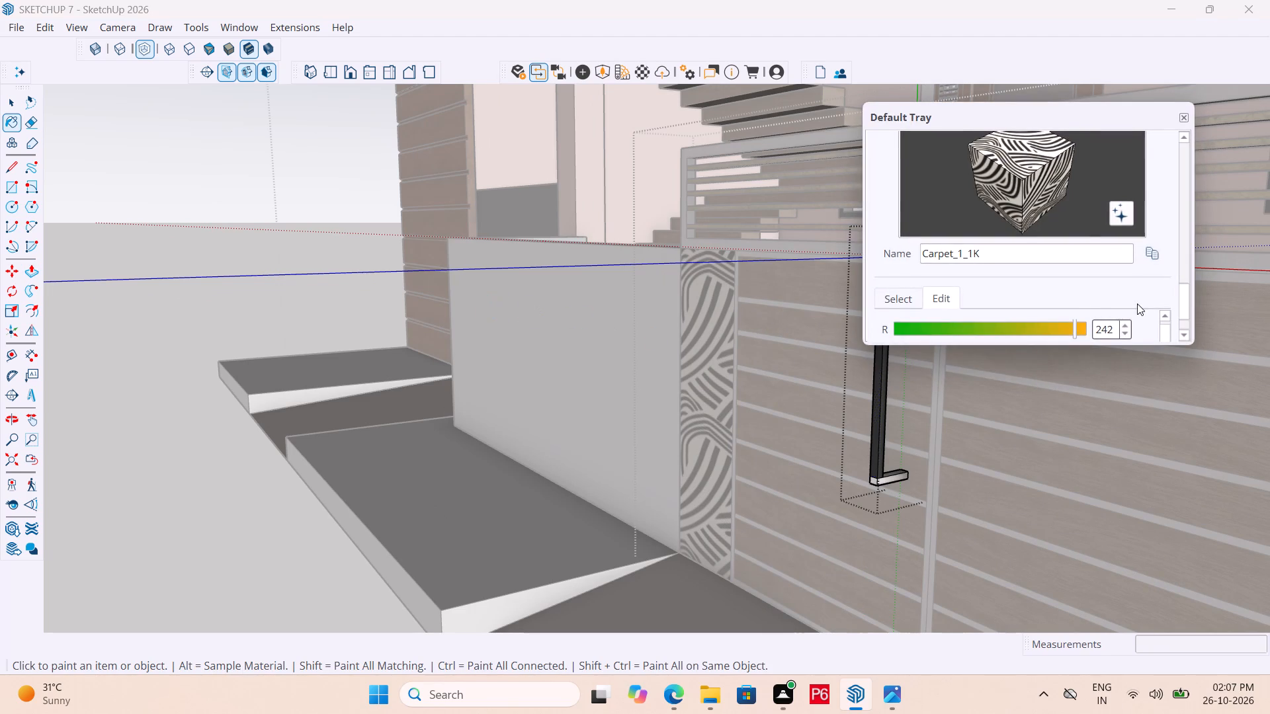
{"action": "scroll", "coordinate": [1091, 217], "scroll_direction": "down", "scroll_amount": 3}
{"action": "left_click", "coordinate": [902, 241]}
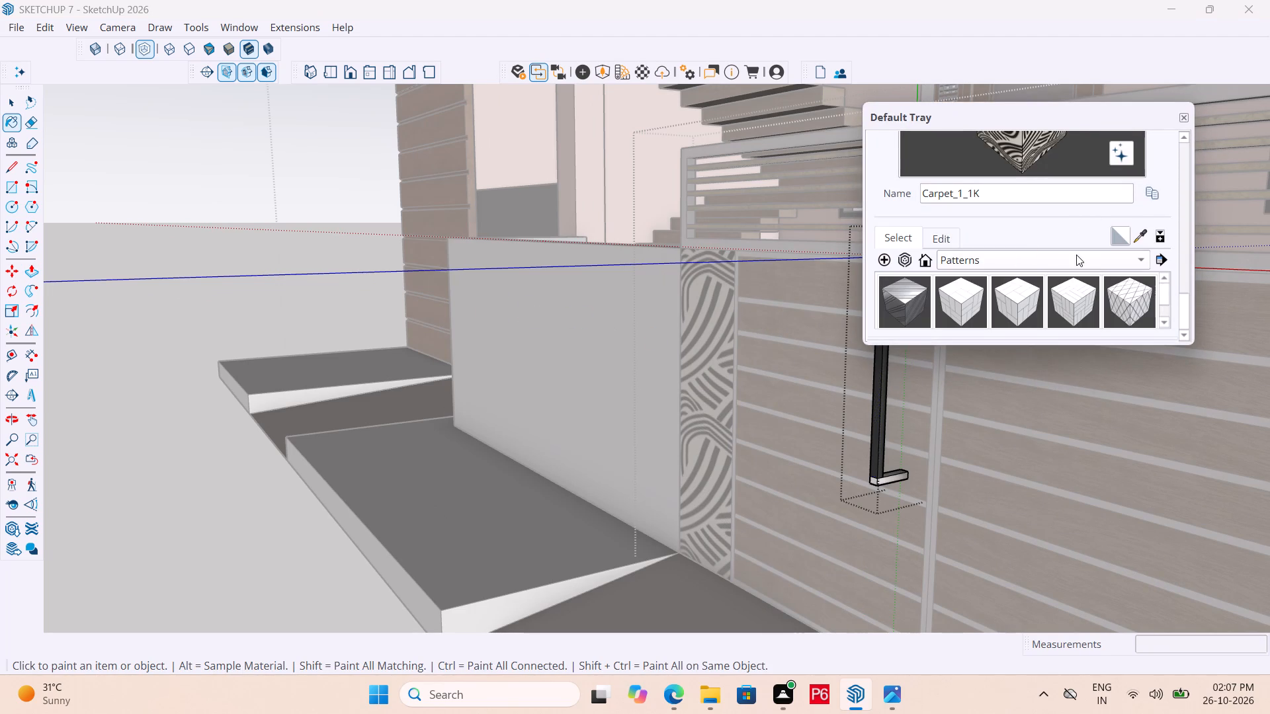
{"action": "left_click", "coordinate": [1138, 235]}
{"action": "scroll", "coordinate": [918, 444], "scroll_direction": "up", "scroll_amount": 4}
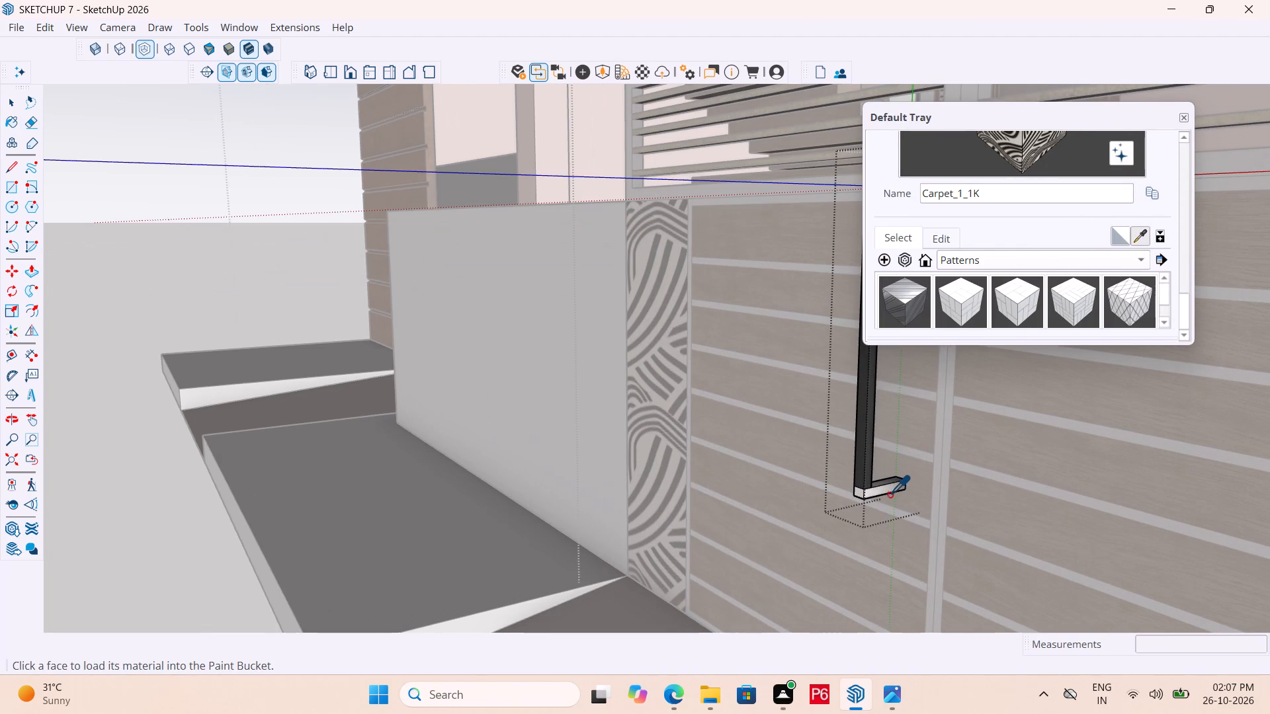
{"action": "left_click", "coordinate": [888, 495]}
{"action": "left_click_drag", "start_coordinate": [862, 470], "coordinate": [863, 464]}
{"action": "left_click", "coordinate": [857, 442]}
Paint the remaining dark faces of the handle's upper corner section with the Default material.
{"action": "scroll", "coordinate": [762, 502], "scroll_direction": "down", "scroll_amount": 2}
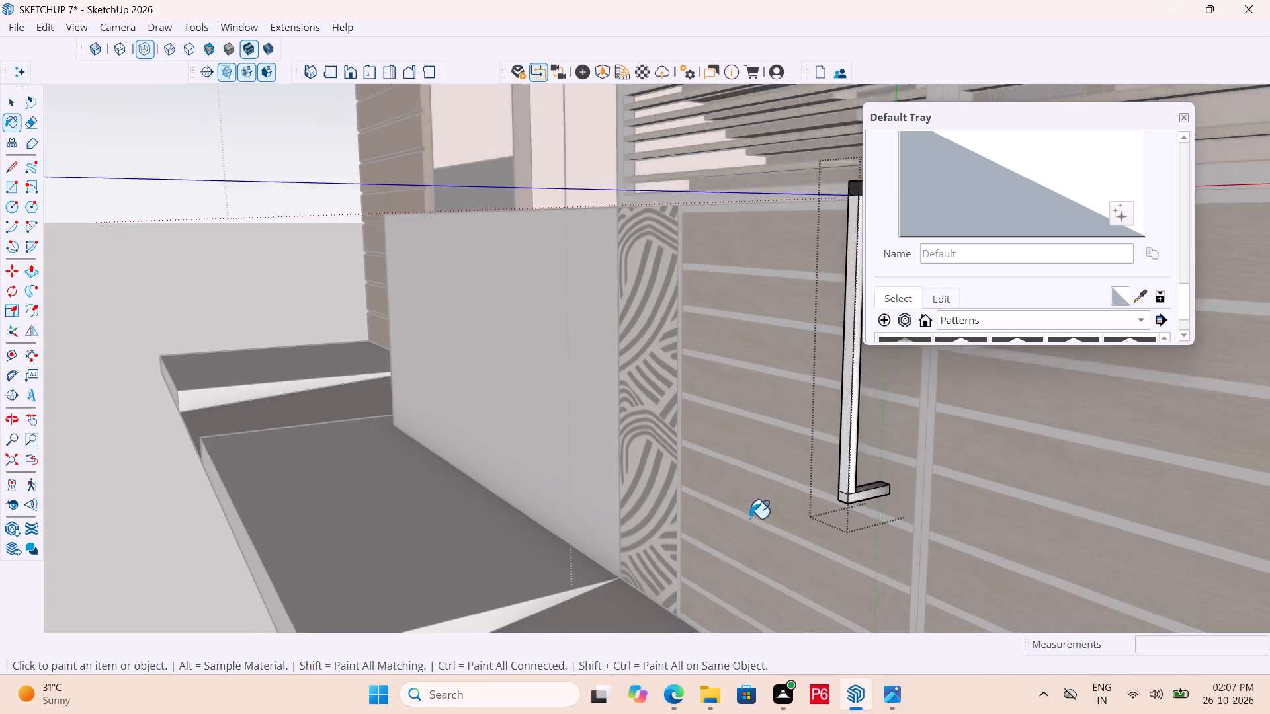
{"action": "scroll", "coordinate": [749, 518], "scroll_direction": "down", "scroll_amount": 4}
{"action": "scroll", "coordinate": [851, 300], "scroll_direction": "up", "scroll_amount": 17}
{"action": "left_click_drag", "start_coordinate": [785, 379], "coordinate": [788, 374]}
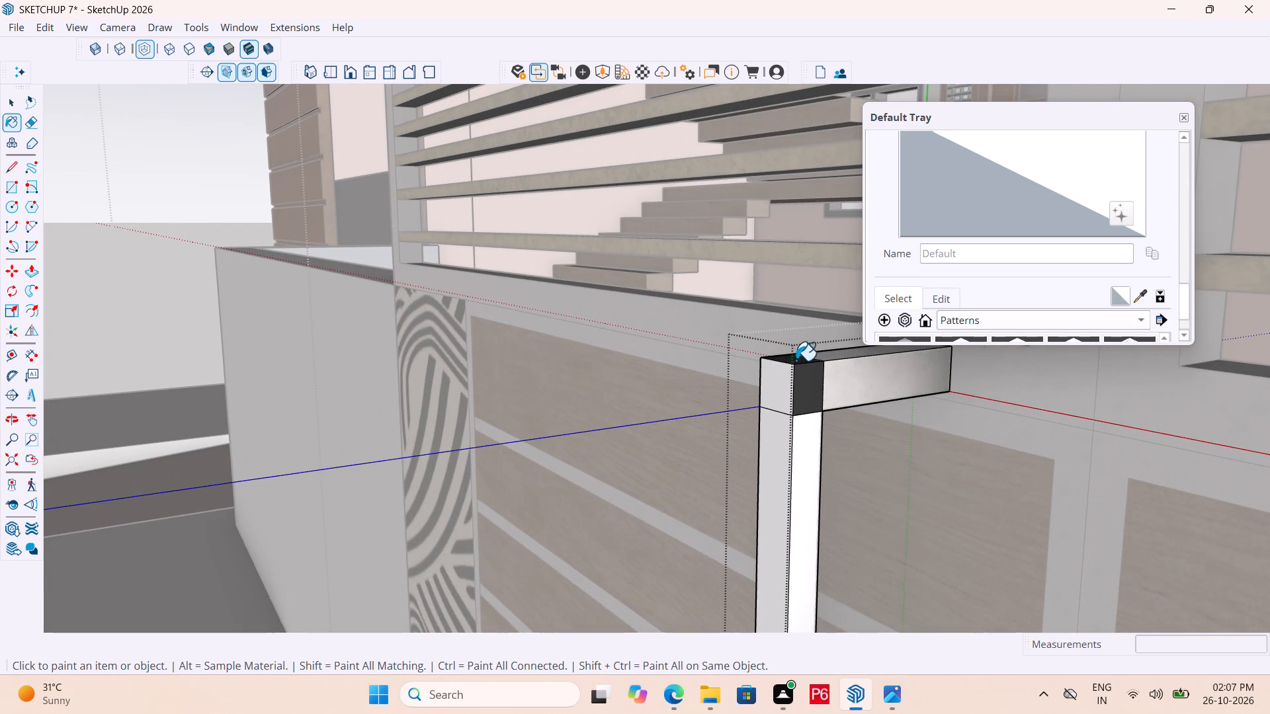
{"action": "left_click_drag", "start_coordinate": [796, 360], "coordinate": [796, 366]}
{"action": "left_click", "coordinate": [804, 364]}
{"action": "left_click", "coordinate": [798, 361]}
Paint the dark faces on the opposite side of the handle's grip and upper corner with the Default material.
{"action": "scroll", "coordinate": [691, 416], "scroll_direction": "down", "scroll_amount": 7}
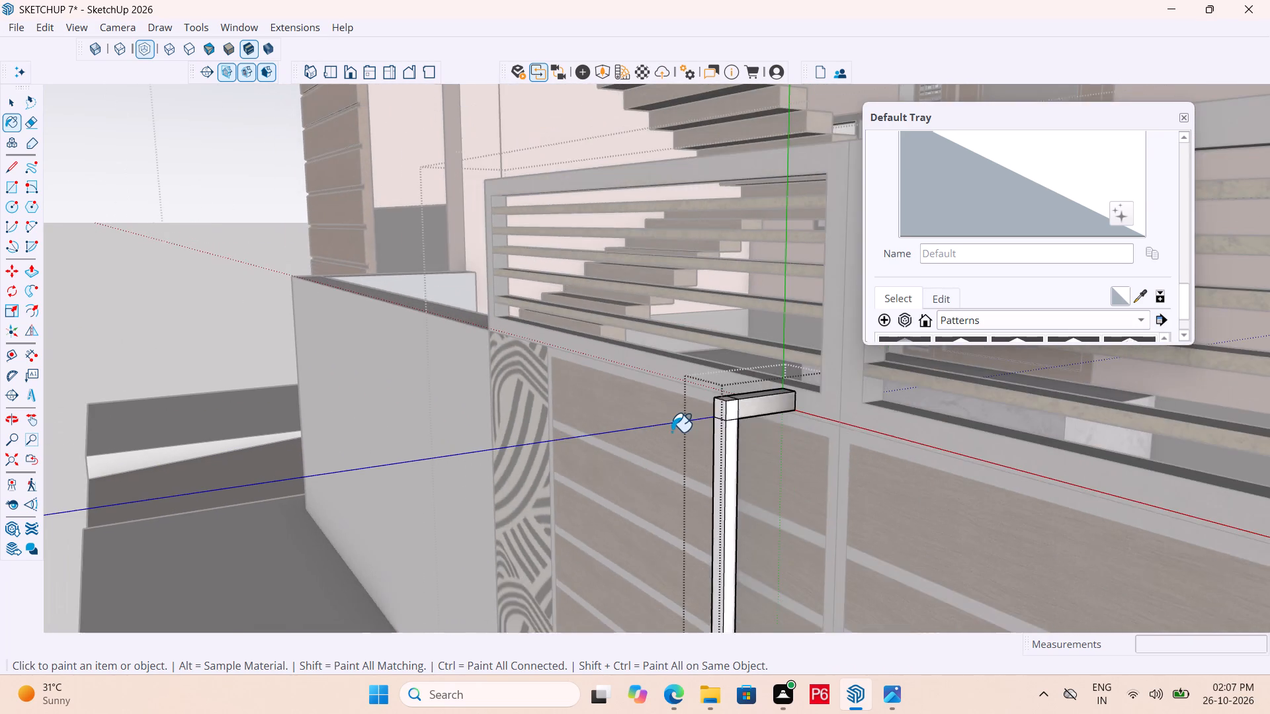
{"action": "scroll", "coordinate": [624, 444], "scroll_direction": "down", "scroll_amount": 7}
{"action": "middle_click_drag", "start_coordinate": [611, 454], "coordinate": [790, 483]}
{"action": "scroll", "coordinate": [657, 435], "scroll_direction": "down", "scroll_amount": 7}
{"action": "middle_click_drag", "start_coordinate": [674, 471], "coordinate": [868, 489]}
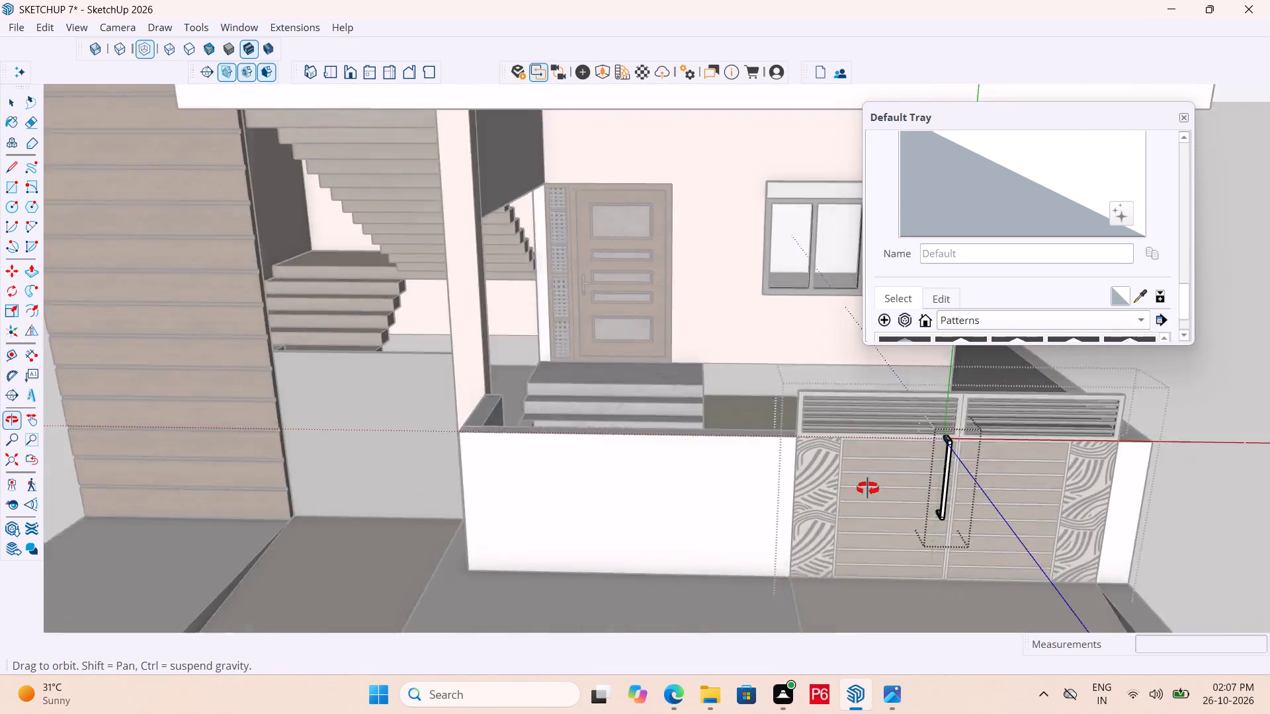
{"action": "middle_click_drag", "start_coordinate": [868, 489], "coordinate": [908, 477]}
{"action": "scroll", "coordinate": [1079, 425], "scroll_direction": "up", "scroll_amount": 8}
{"action": "middle_click_drag", "start_coordinate": [1024, 452], "coordinate": [1096, 473]}
{"action": "scroll", "coordinate": [1081, 424], "scroll_direction": "up", "scroll_amount": 10}
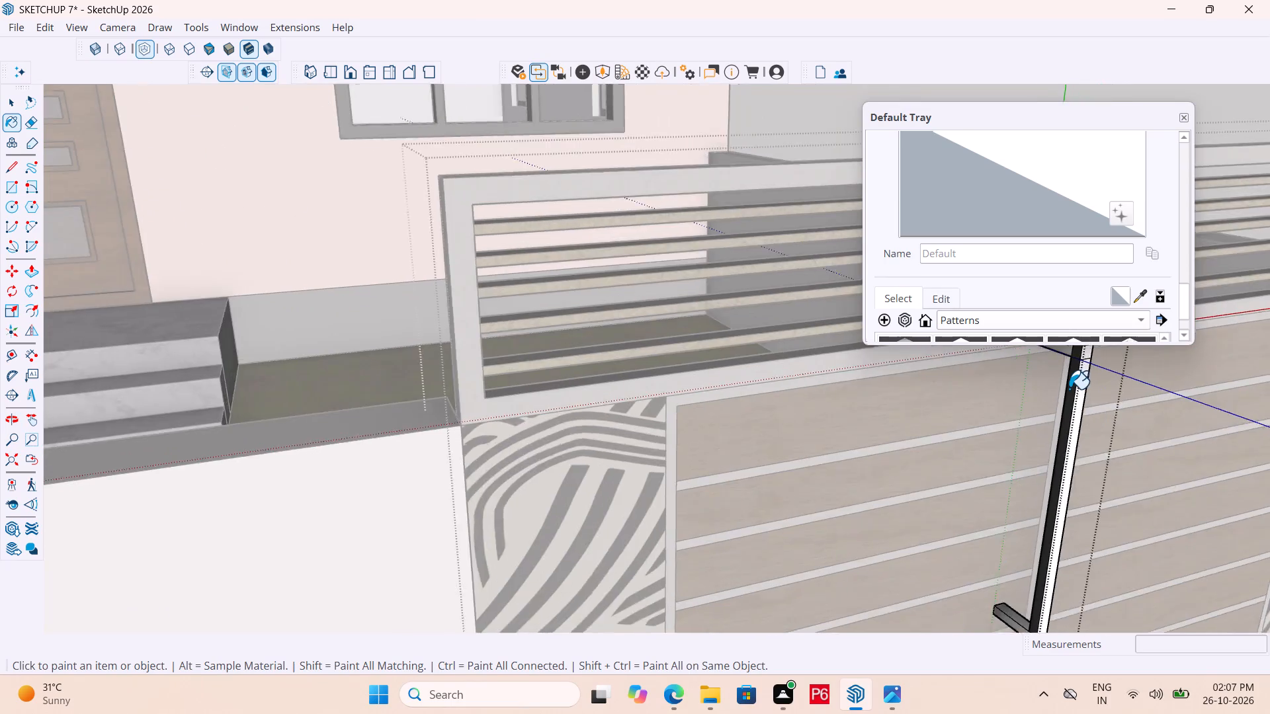
{"action": "scroll", "coordinate": [1069, 389], "scroll_direction": "up", "scroll_amount": 3}
{"action": "left_click", "coordinate": [1073, 383]}
{"action": "scroll", "coordinate": [878, 545], "scroll_direction": "down", "scroll_amount": 6}
{"action": "scroll", "coordinate": [1025, 436], "scroll_direction": "up", "scroll_amount": 11}
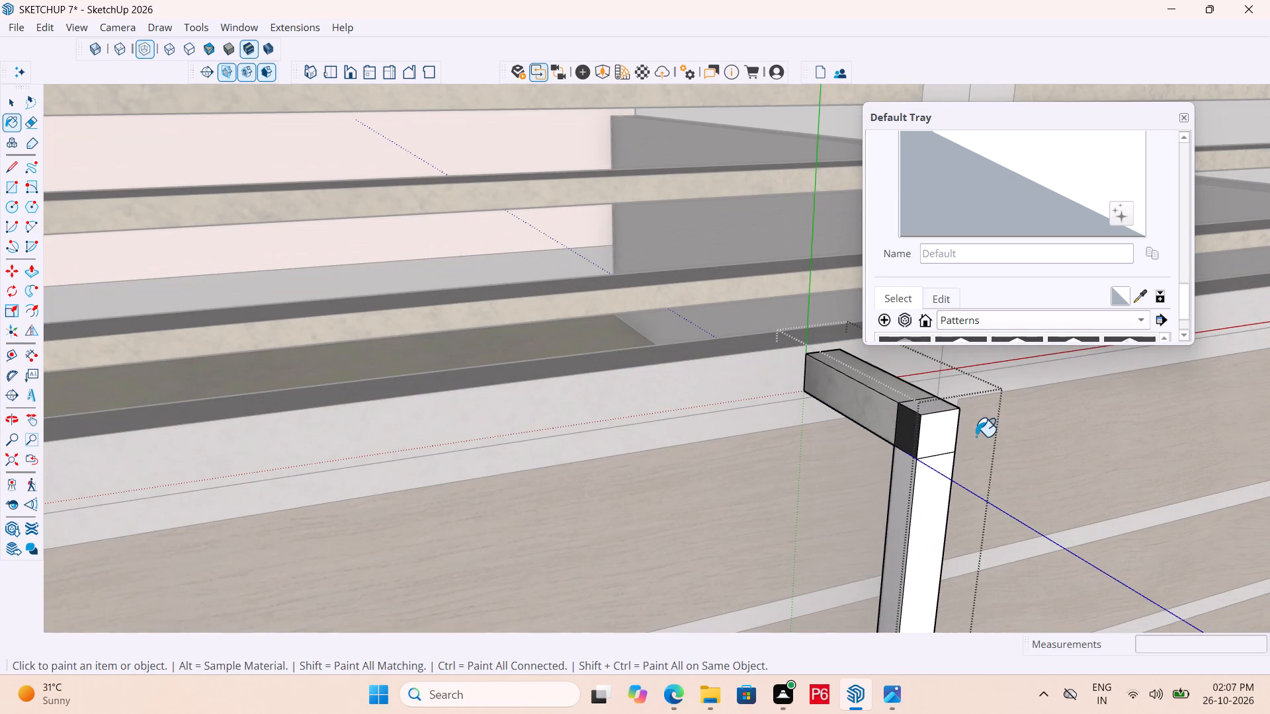
{"action": "left_click_drag", "start_coordinate": [906, 436], "coordinate": [908, 430]}
Erase the seam lines where the grip meets the lower handle arm, on the front and both sides.
{"action": "scroll", "coordinate": [853, 398], "scroll_direction": "down", "scroll_amount": 15}
{"action": "scroll", "coordinate": [796, 617], "scroll_direction": "up", "scroll_amount": 7}
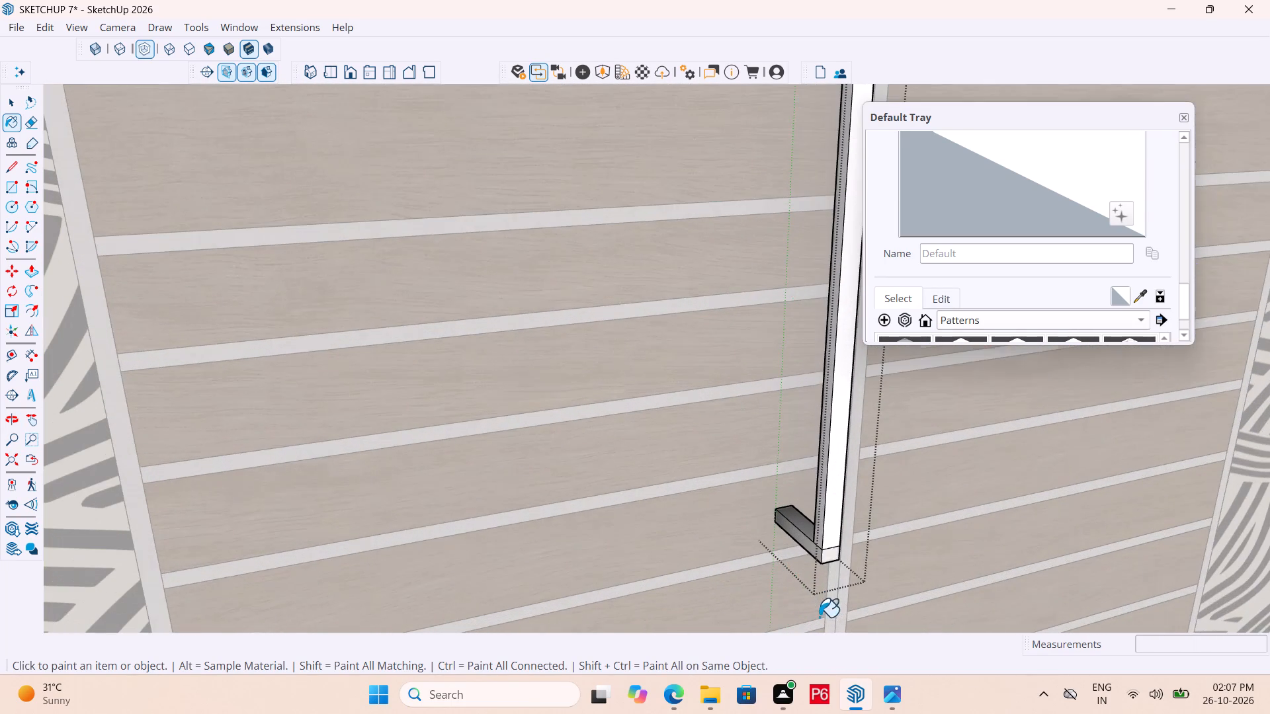
{"action": "key", "text": "e"}
{"action": "scroll", "coordinate": [827, 575], "scroll_direction": "up", "scroll_amount": 8}
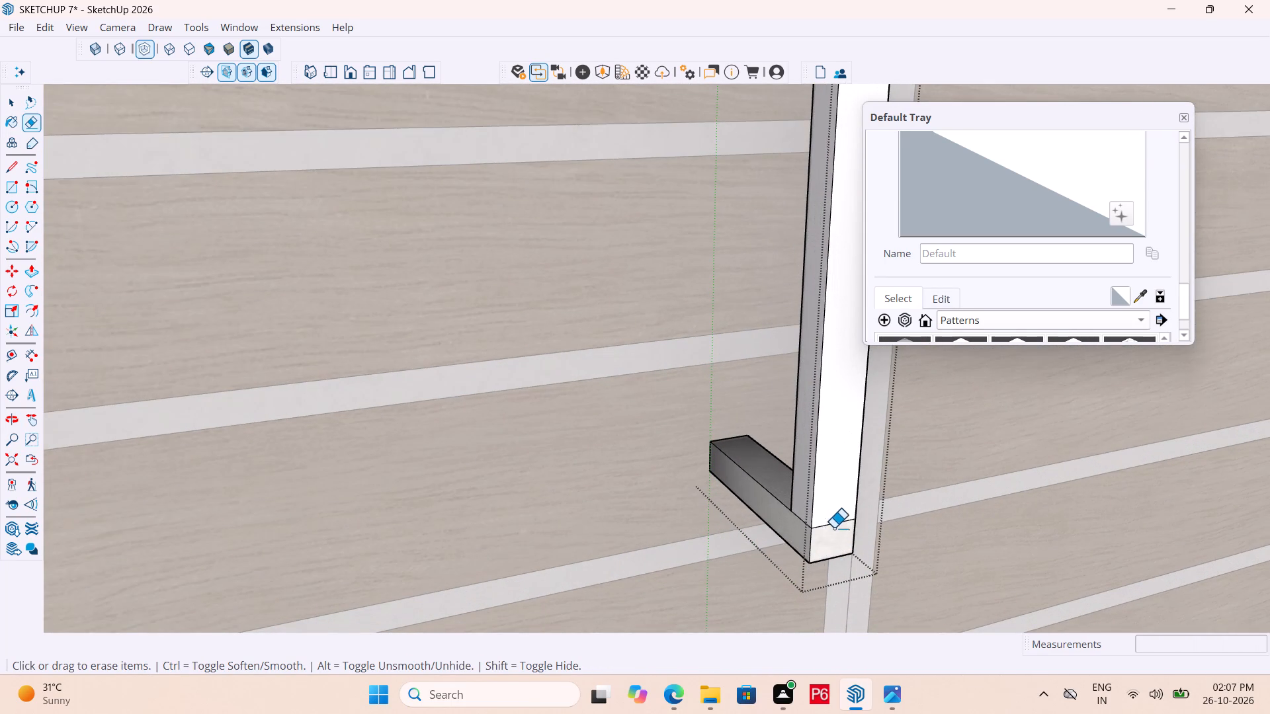
{"action": "left_click_drag", "start_coordinate": [833, 526], "coordinate": [834, 512]}
{"action": "left_click", "coordinate": [801, 524]}
{"action": "scroll", "coordinate": [769, 527], "scroll_direction": "down", "scroll_amount": 5}
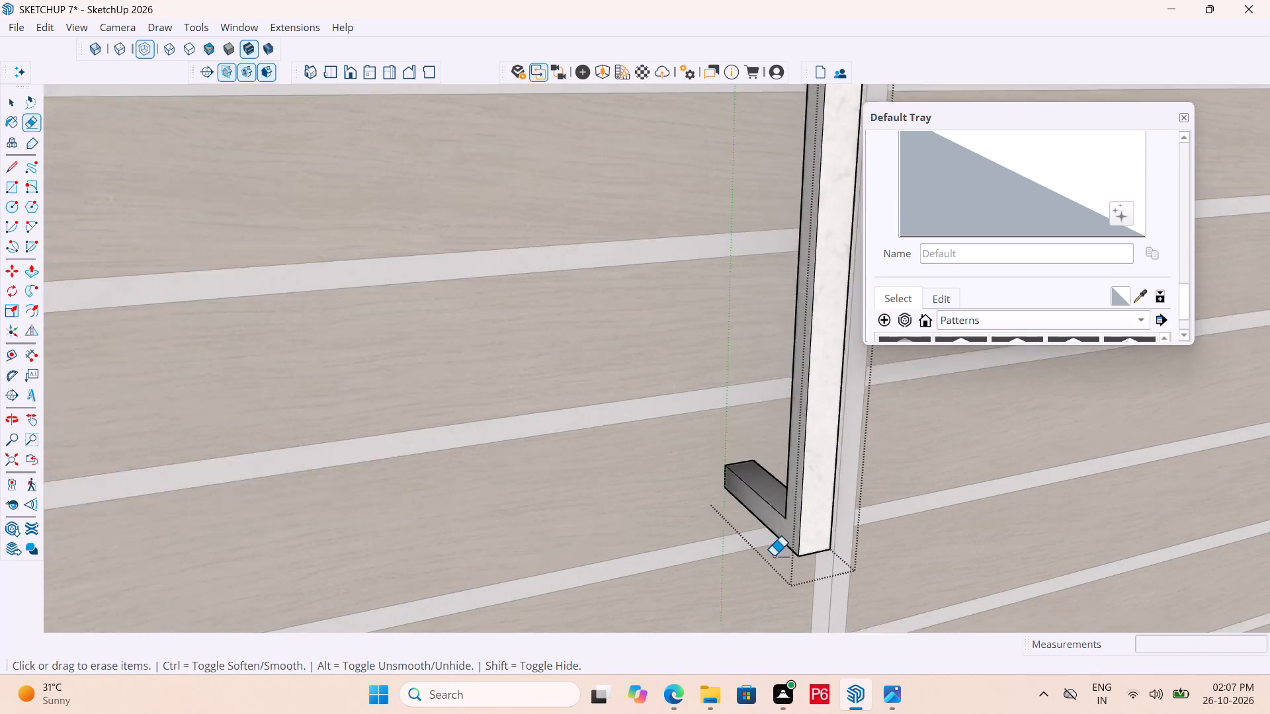
{"action": "scroll", "coordinate": [773, 556], "scroll_direction": "down", "scroll_amount": 7}
{"action": "middle_click_drag", "start_coordinate": [863, 526], "coordinate": [603, 541]}
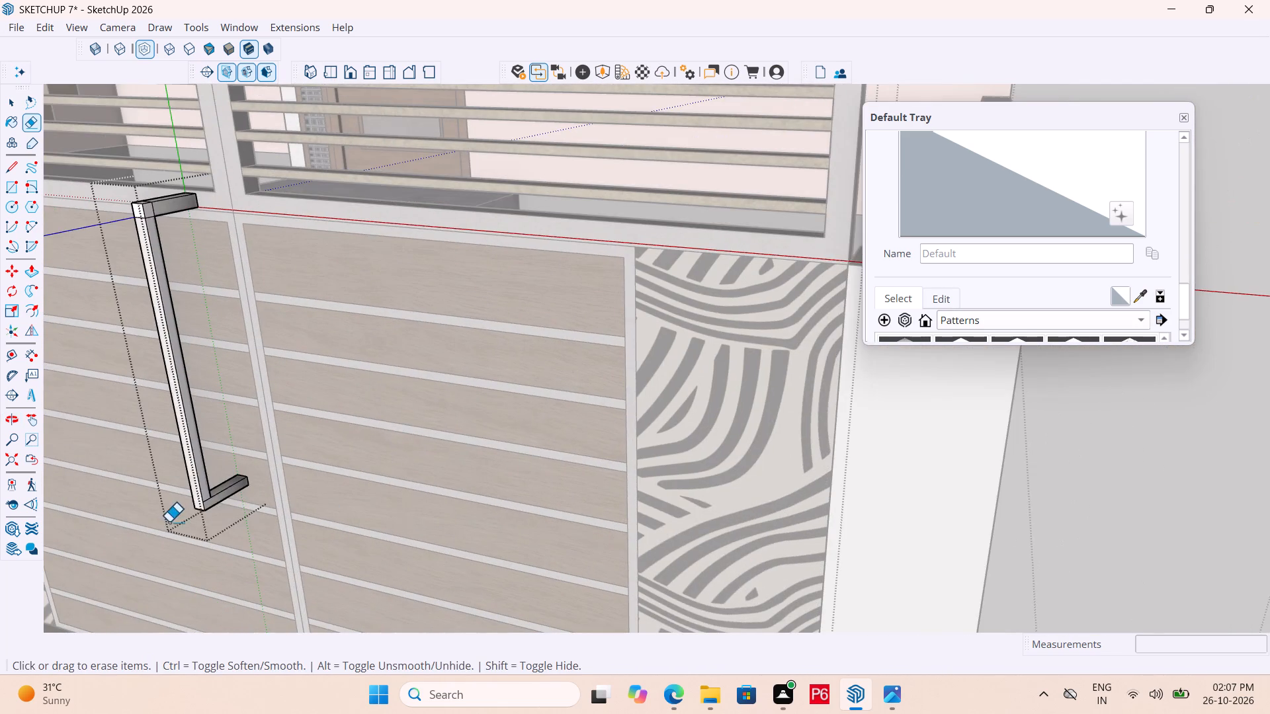
{"action": "scroll", "coordinate": [168, 520], "scroll_direction": "up", "scroll_amount": 13}
{"action": "left_click_drag", "start_coordinate": [253, 477], "coordinate": [248, 465]}
{"action": "scroll", "coordinate": [435, 540], "scroll_direction": "down", "scroll_amount": 6}
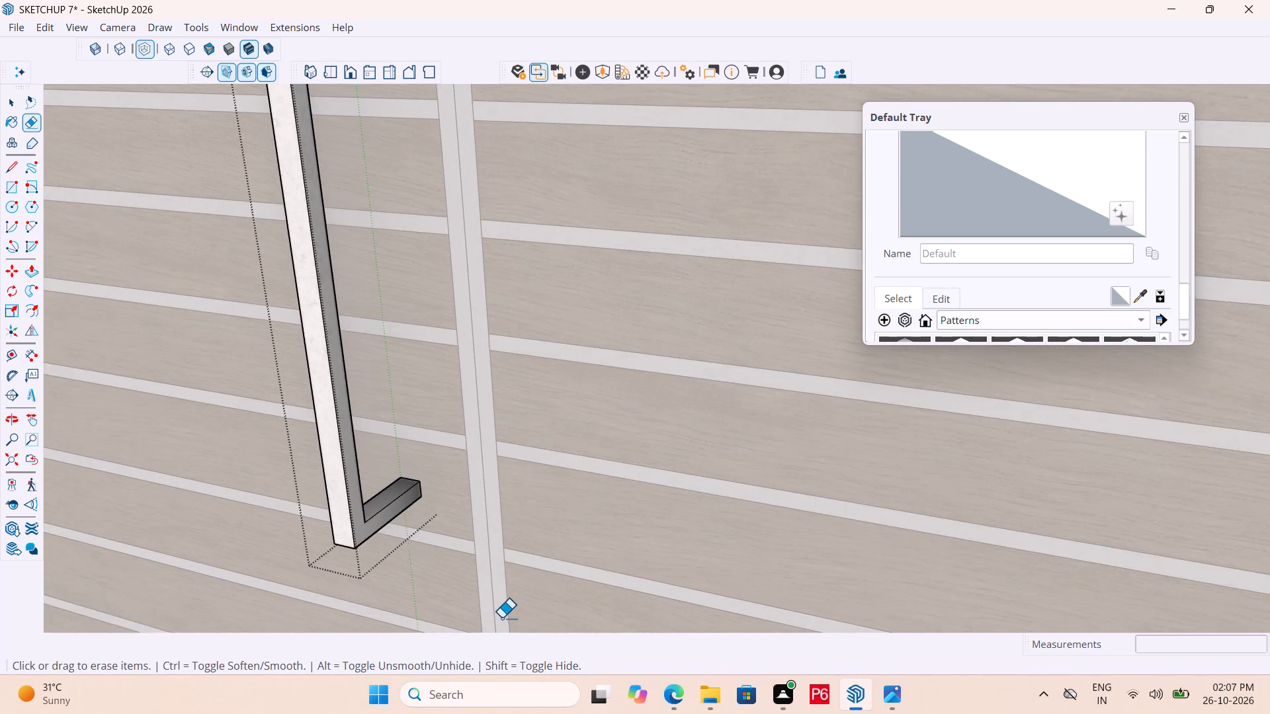
Erase the seam lines where the grip meets the upper handle arm, on the front, top and both sides.
{"action": "scroll", "coordinate": [506, 620], "scroll_direction": "down", "scroll_amount": 6}
{"action": "scroll", "coordinate": [435, 317], "scroll_direction": "up", "scroll_amount": 11}
{"action": "left_click_drag", "start_coordinate": [384, 240], "coordinate": [394, 234]}
{"action": "left_click_drag", "start_coordinate": [381, 250], "coordinate": [382, 253]}
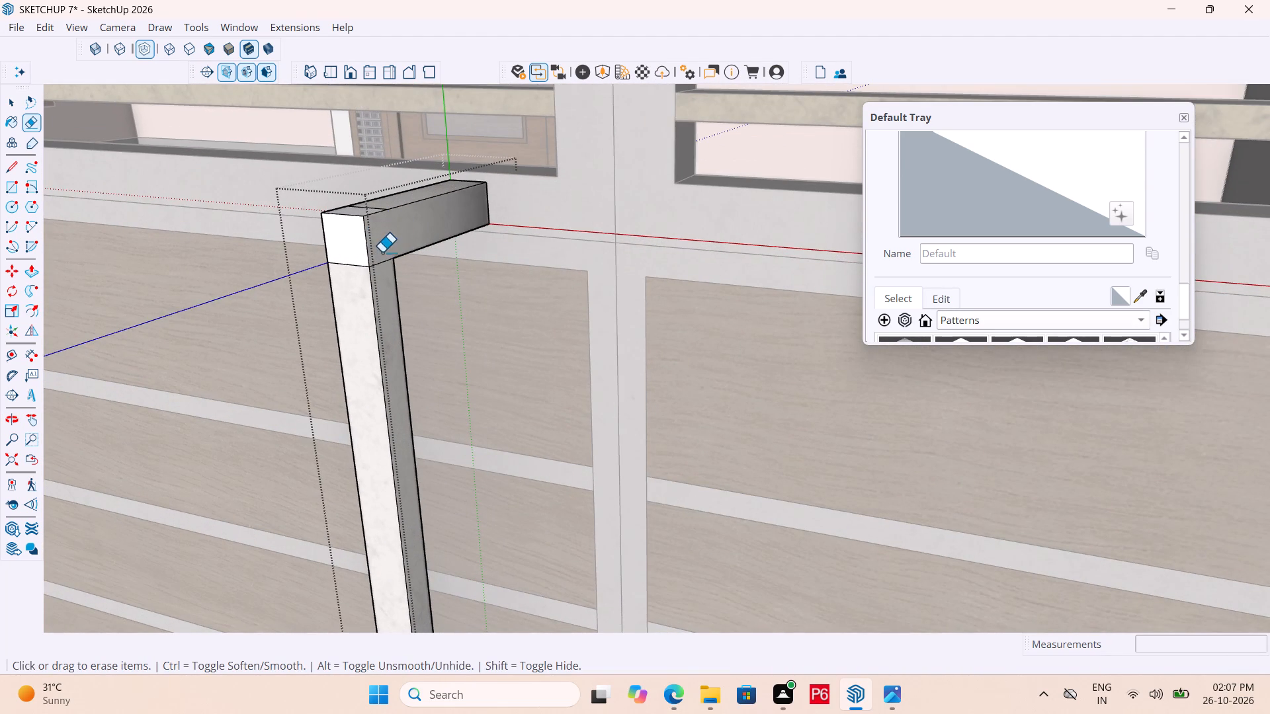
{"action": "left_click_drag", "start_coordinate": [382, 253], "coordinate": [383, 263]}
{"action": "left_click_drag", "start_coordinate": [349, 257], "coordinate": [351, 274]}
{"action": "scroll", "coordinate": [458, 391], "scroll_direction": "down", "scroll_amount": 5}
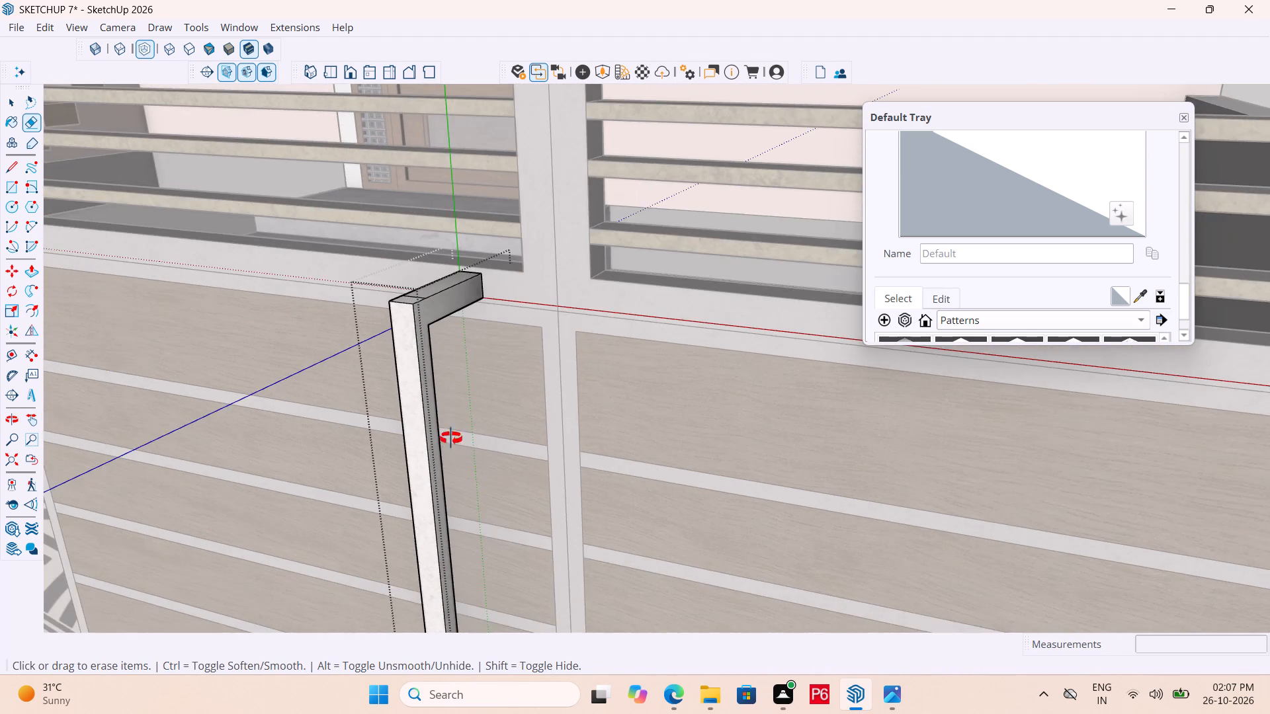
{"action": "middle_click_drag", "start_coordinate": [450, 435], "coordinate": [638, 579]}
{"action": "scroll", "coordinate": [521, 452], "scroll_direction": "up", "scroll_amount": 5}
{"action": "left_click_drag", "start_coordinate": [509, 426], "coordinate": [505, 438]}
{"action": "scroll", "coordinate": [577, 408], "scroll_direction": "down", "scroll_amount": 6}
{"action": "middle_click_drag", "start_coordinate": [542, 451], "coordinate": [857, 350]}
{"action": "scroll", "coordinate": [857, 350], "scroll_direction": "up", "scroll_amount": 1}
{"action": "scroll", "coordinate": [456, 551], "scroll_direction": "up", "scroll_amount": 7}
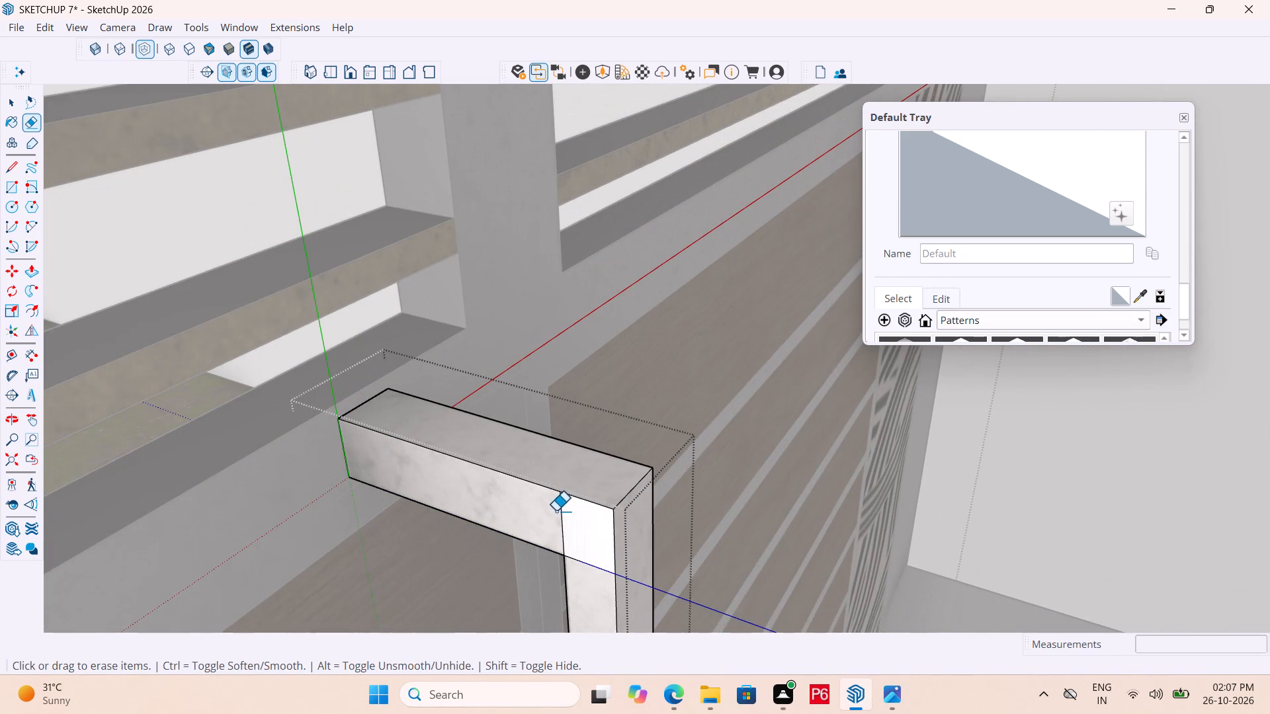
{"action": "left_click_drag", "start_coordinate": [556, 511], "coordinate": [590, 520]}
{"action": "left_click_drag", "start_coordinate": [587, 571], "coordinate": [598, 556]}
{"action": "scroll", "coordinate": [583, 473], "scroll_direction": "down", "scroll_amount": 7}
{"action": "middle_click_drag", "start_coordinate": [647, 488], "coordinate": [608, 482]}
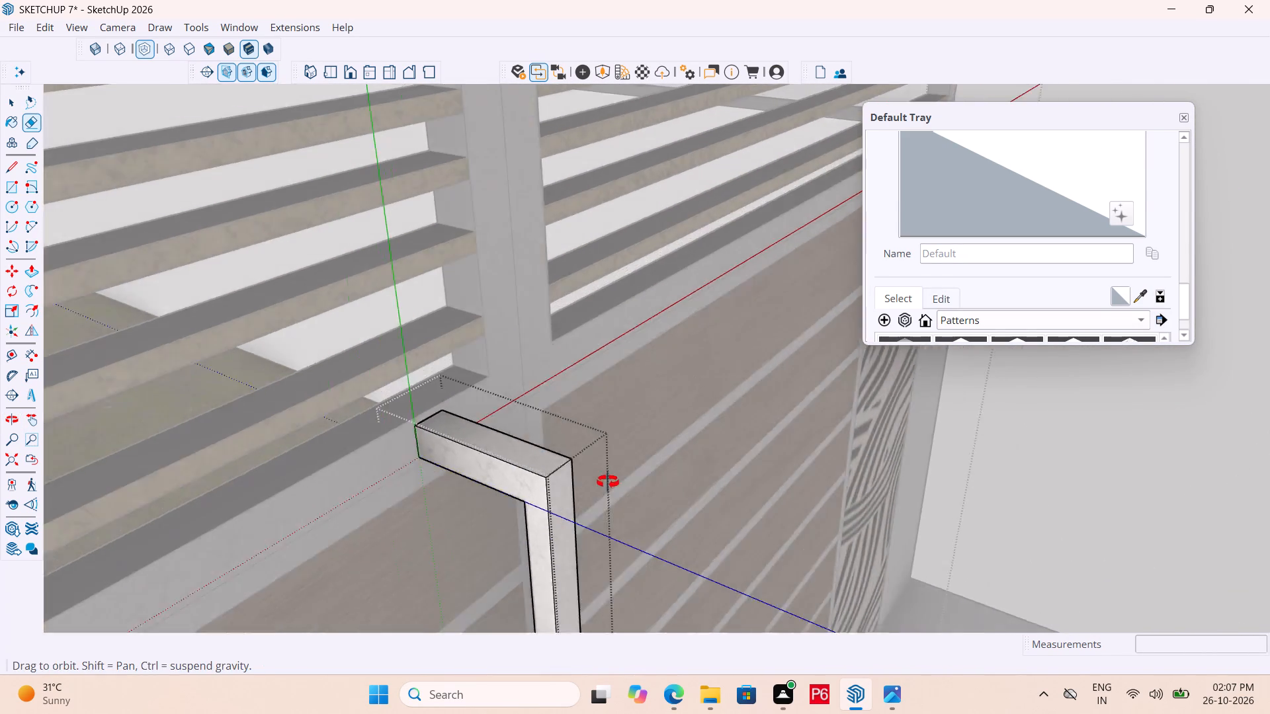
{"action": "middle_click_drag", "start_coordinate": [608, 482], "coordinate": [507, 468]}
Save the model with the cleaned-up handle.
{"action": "key", "text": "ctrl+s"}
{"action": "key", "text": "ctrl+s"}
{"action": "key", "text": "ctrl+s"}
{"action": "key", "text": "ctrl+s"}
{"action": "key", "text": "ctrl+s"}
{"action": "key", "text": "ctrl+s"}
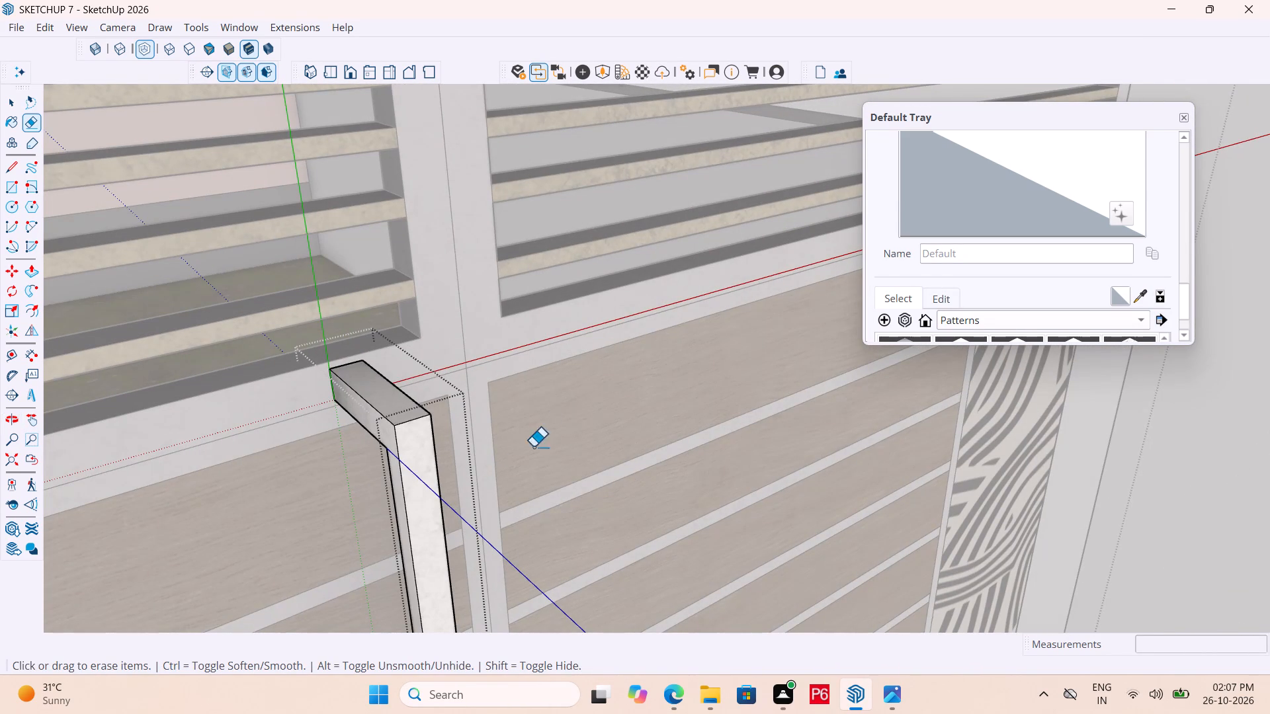
{"action": "key", "text": "ctrl+s"}
{"action": "key", "text": "ctrl+s"}
Leave the handle group and copy the whole handle 7 1/2" sideways across the centre joint onto the other gate leaf.
{"action": "scroll", "coordinate": [763, 366], "scroll_direction": "down", "scroll_amount": 7}
{"action": "scroll", "coordinate": [619, 341], "scroll_direction": "down", "scroll_amount": 5}
{"action": "scroll", "coordinate": [542, 260], "scroll_direction": "down", "scroll_amount": 4}
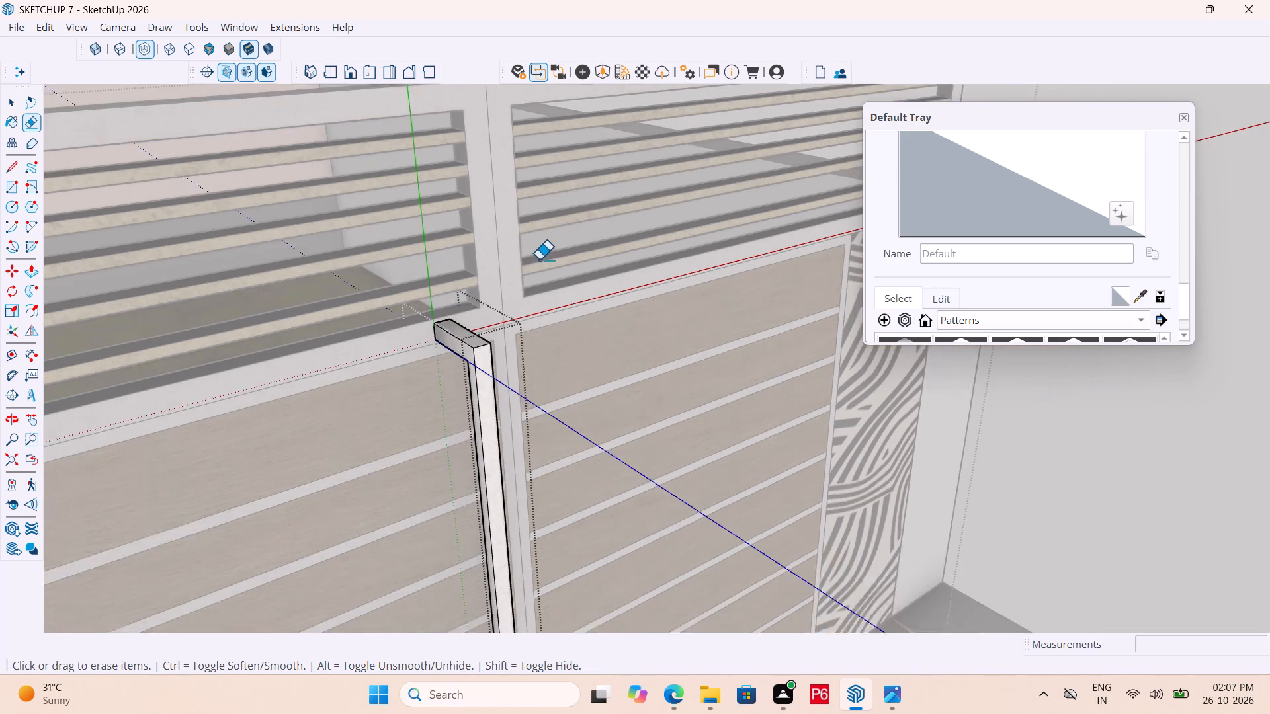
{"action": "scroll", "coordinate": [539, 260], "scroll_direction": "down", "scroll_amount": 8}
{"action": "key", "text": "space"}
{"action": "left_click", "coordinate": [937, 420]}
{"action": "scroll", "coordinate": [530, 446], "scroll_direction": "up", "scroll_amount": 2}
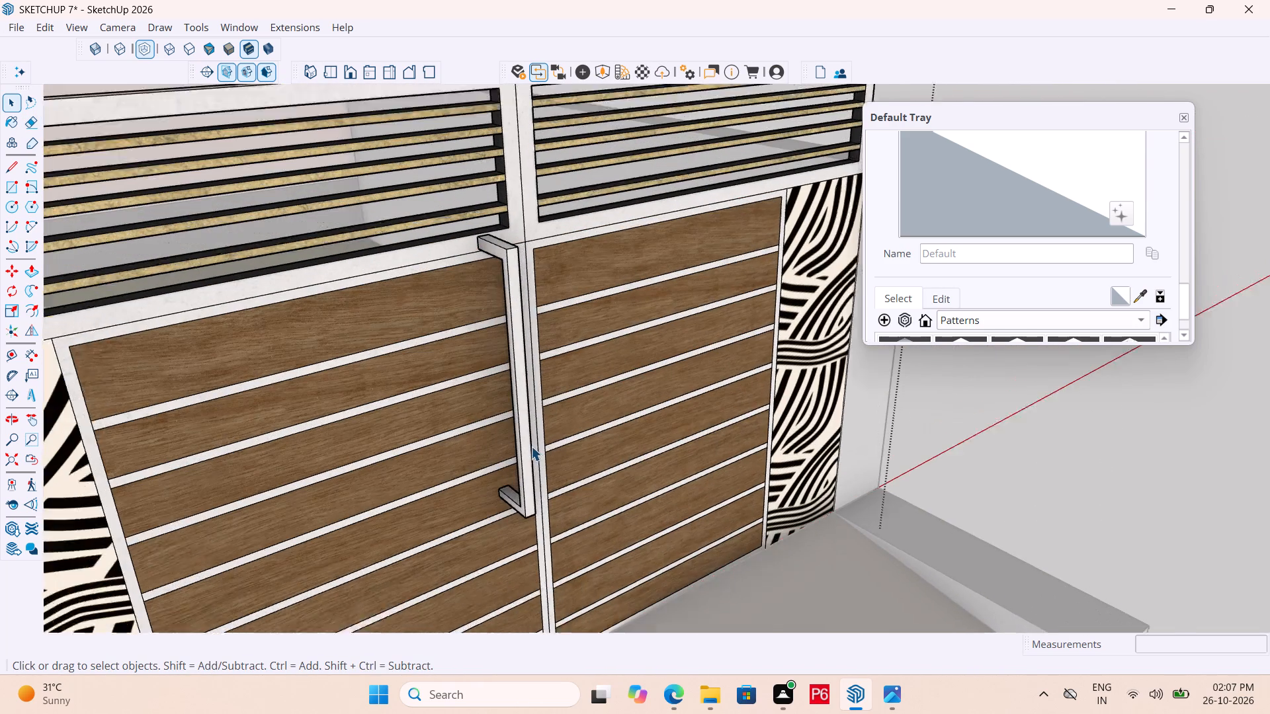
{"action": "scroll", "coordinate": [531, 446], "scroll_direction": "up", "scroll_amount": 2}
{"action": "left_click", "coordinate": [527, 463]}
{"action": "scroll", "coordinate": [505, 516], "scroll_direction": "up", "scroll_amount": 5}
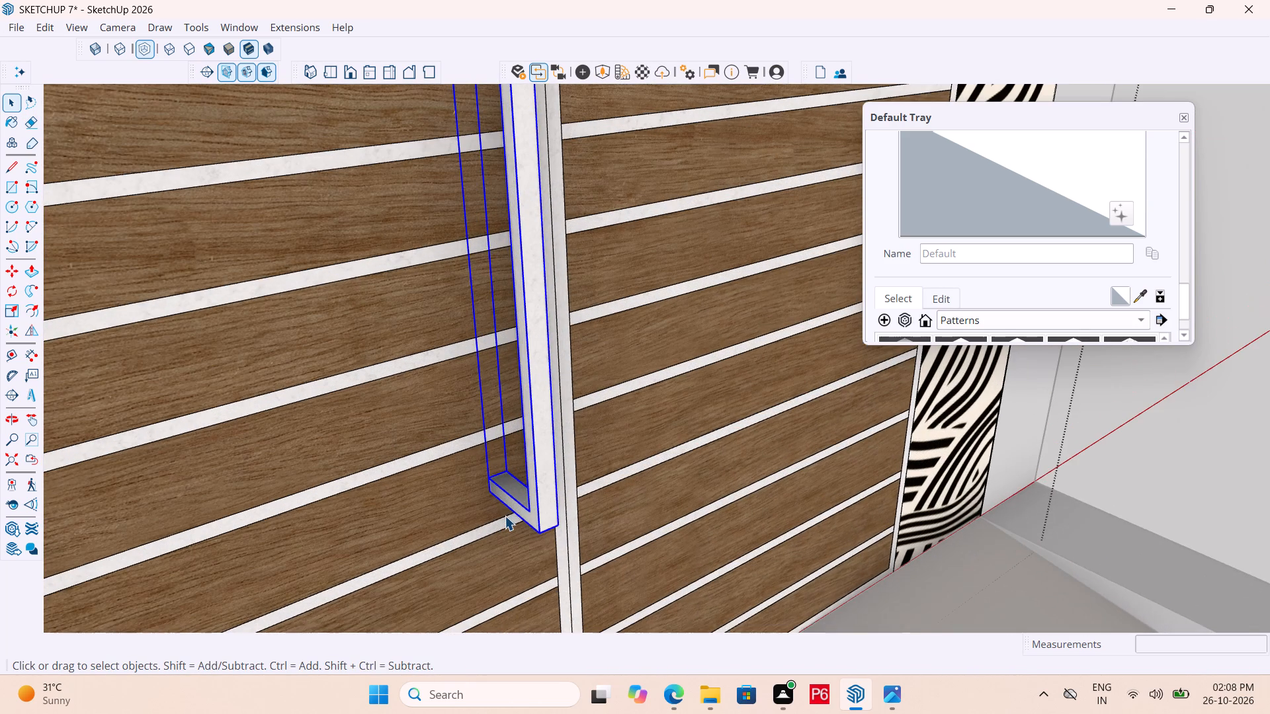
{"action": "key", "text": "m"}
{"action": "scroll", "coordinate": [472, 511], "scroll_direction": "up", "scroll_amount": 5}
{"action": "left_click", "coordinate": [498, 461]}
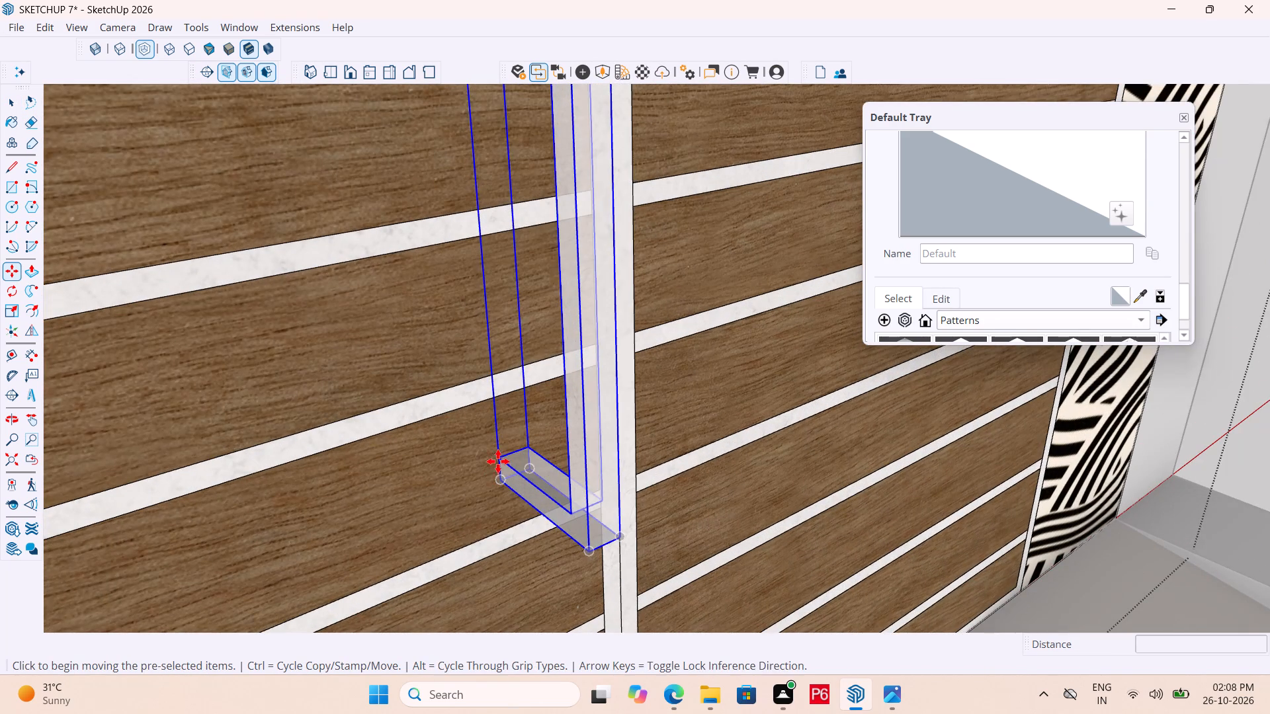
{"action": "middle_click_drag", "start_coordinate": [702, 397], "coordinate": [472, 393]}
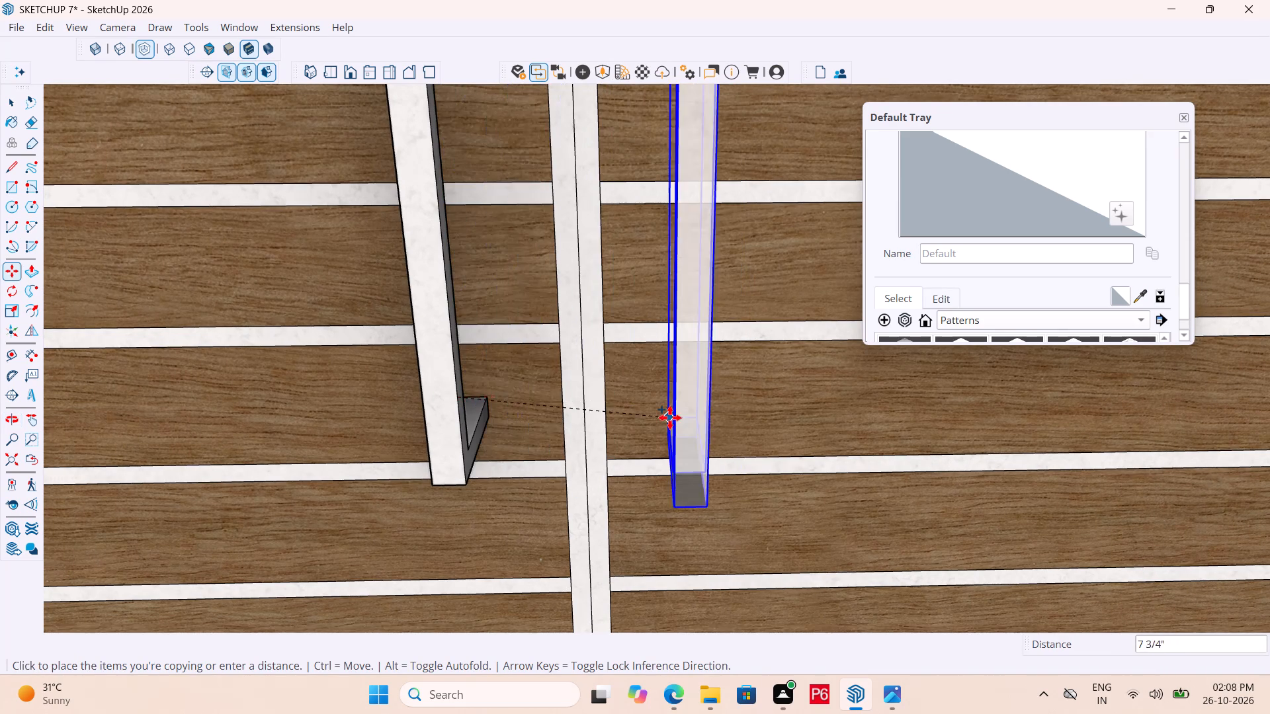
{"action": "left_click", "coordinate": [663, 397]}
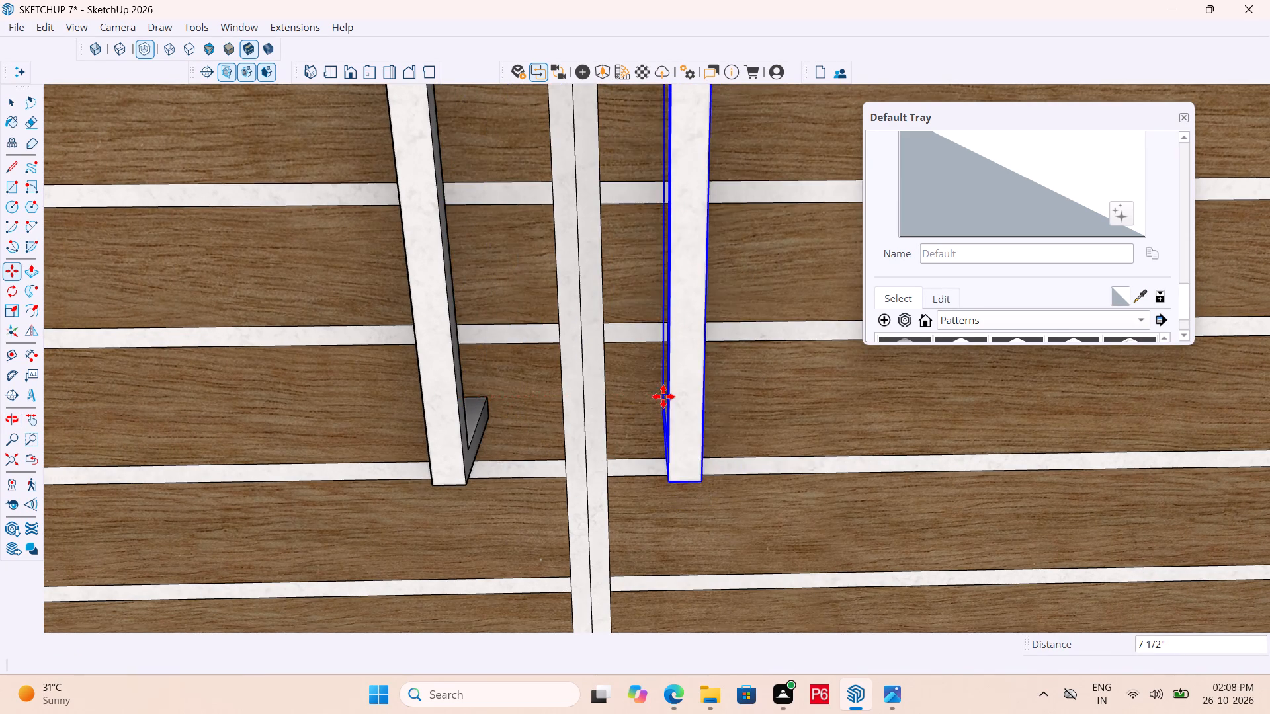
Move the copied handle about 2" farther from the original handle along the gate face.
{"action": "scroll", "coordinate": [532, 363], "scroll_direction": "down", "scroll_amount": 6}
{"action": "scroll", "coordinate": [597, 385], "scroll_direction": "down", "scroll_amount": 6}
{"action": "middle_click_drag", "start_coordinate": [680, 413], "coordinate": [479, 386]}
{"action": "scroll", "coordinate": [421, 337], "scroll_direction": "up", "scroll_amount": 11}
{"action": "key", "text": "m"}
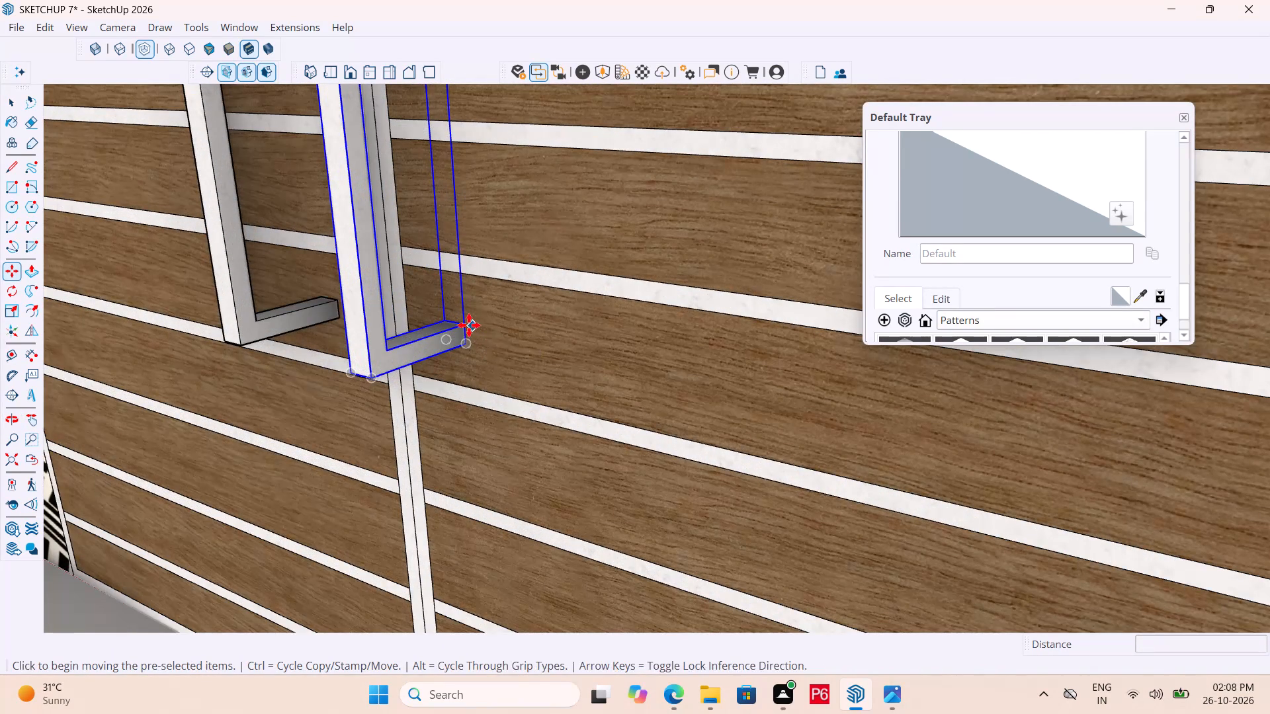
{"action": "left_click", "coordinate": [469, 325]}
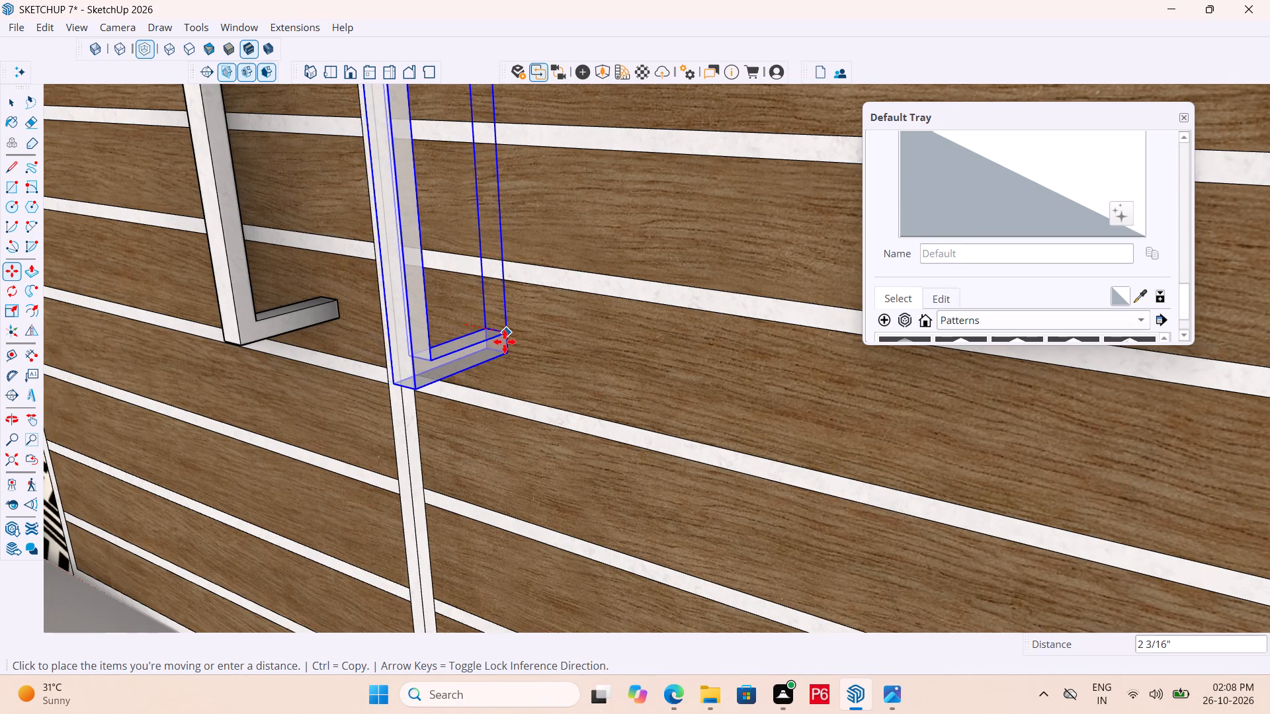
{"action": "left_click", "coordinate": [501, 335]}
Move the copied handle back towards the original by about one bar width.
{"action": "scroll", "coordinate": [583, 299], "scroll_direction": "down", "scroll_amount": 7}
{"action": "middle_click_drag", "start_coordinate": [497, 358], "coordinate": [777, 362]}
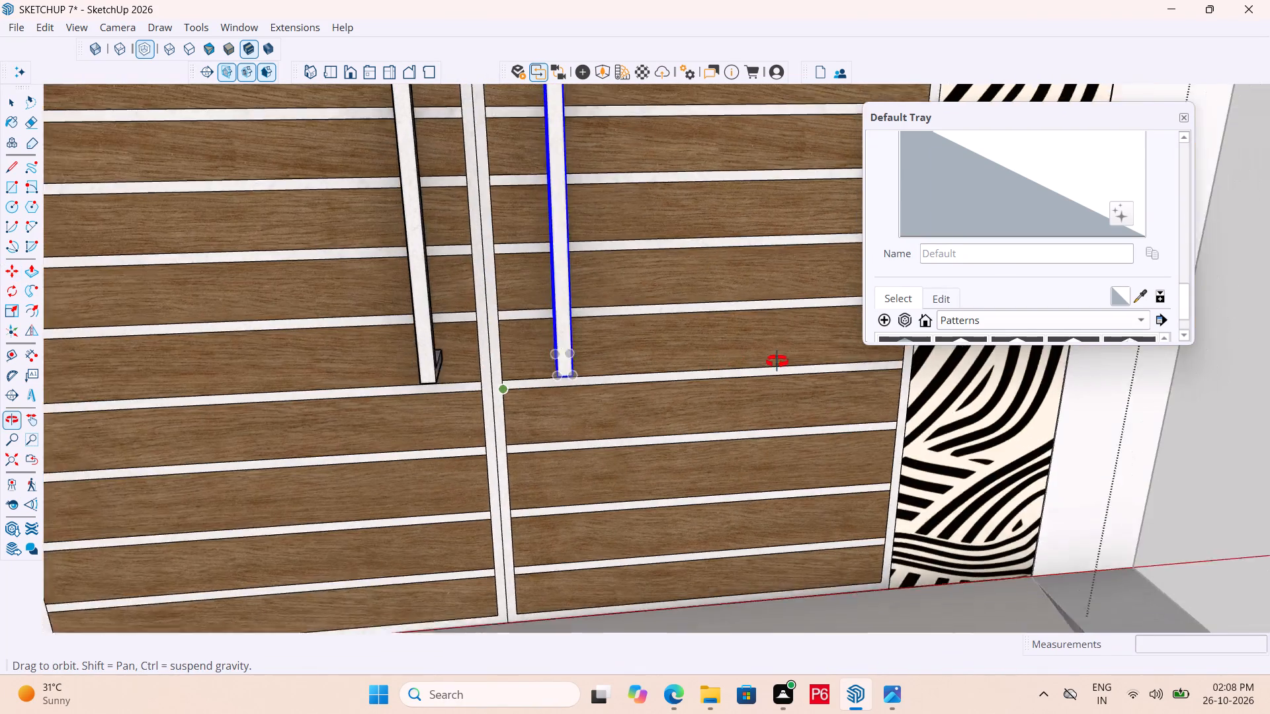
{"action": "middle_click_drag", "start_coordinate": [777, 362], "coordinate": [810, 352]}
{"action": "scroll", "coordinate": [516, 370], "scroll_direction": "down", "scroll_amount": 4}
{"action": "middle_click_drag", "start_coordinate": [588, 388], "coordinate": [232, 408]}
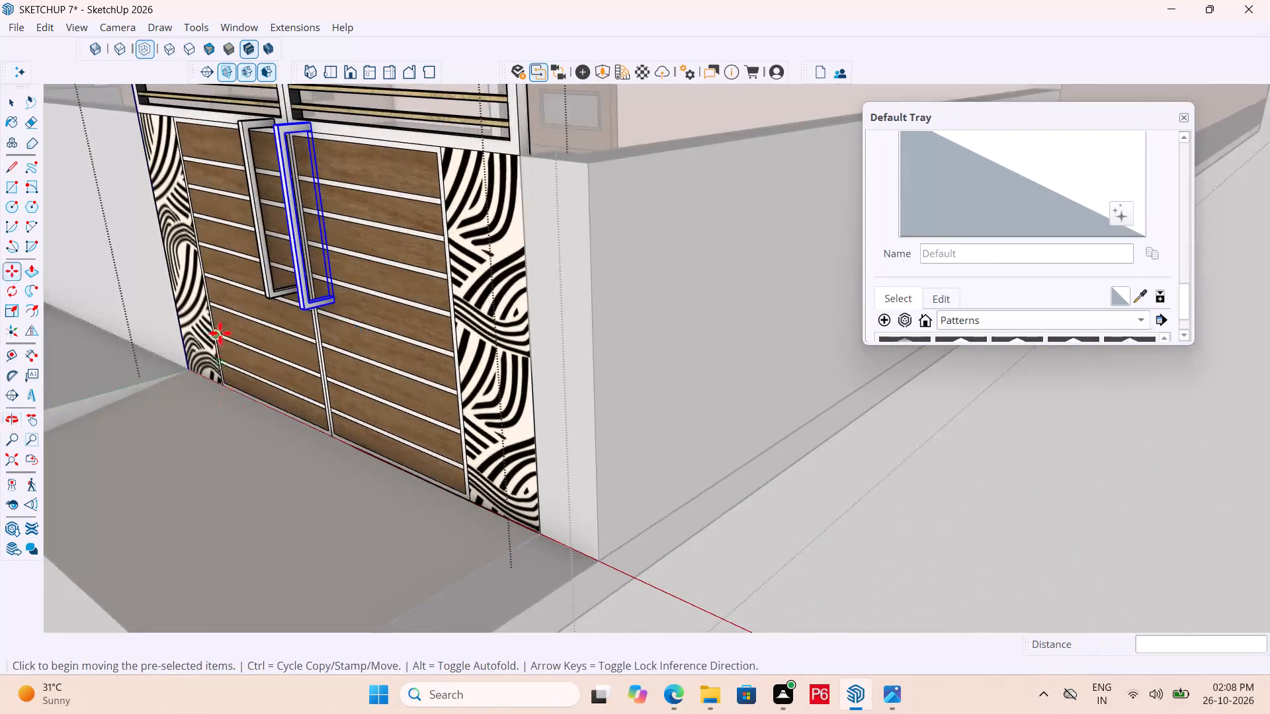
{"action": "scroll", "coordinate": [220, 333], "scroll_direction": "up", "scroll_amount": 18}
{"action": "scroll", "coordinate": [396, 161], "scroll_direction": "up", "scroll_amount": 6}
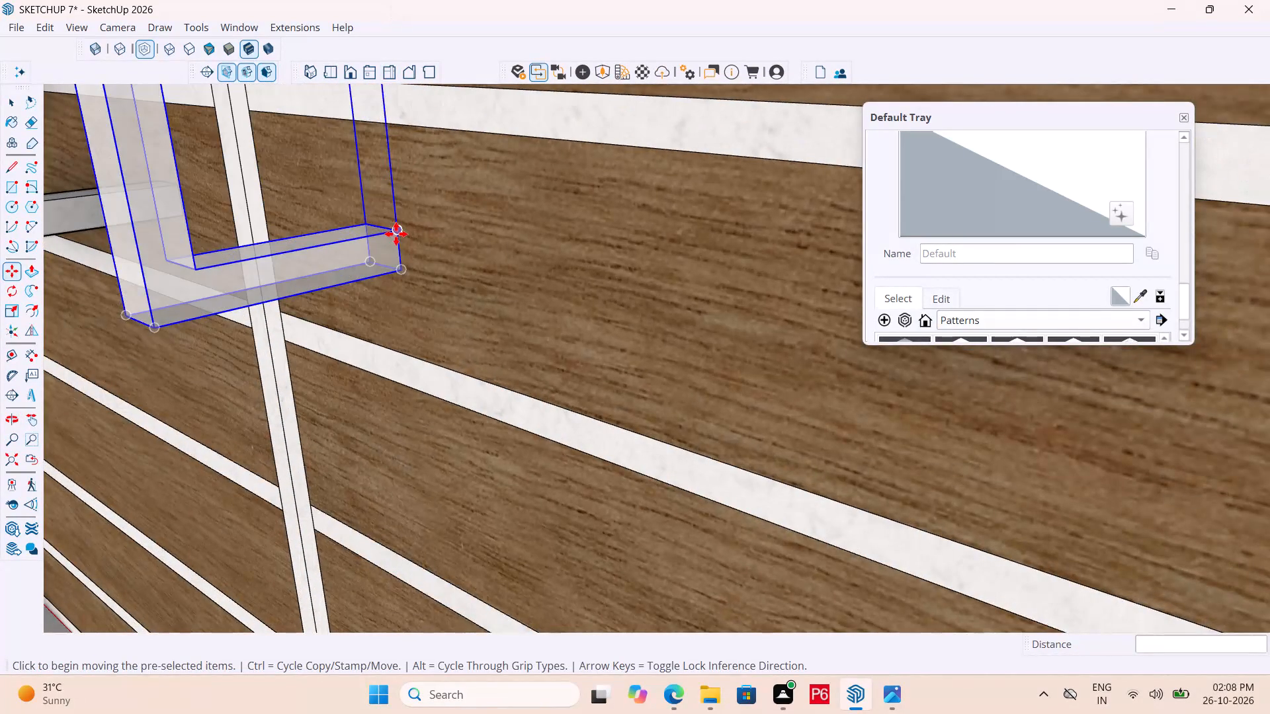
{"action": "left_click", "coordinate": [396, 234]}
{"action": "left_click", "coordinate": [360, 223]}
{"action": "scroll", "coordinate": [465, 204], "scroll_direction": "down", "scroll_amount": 6}
{"action": "scroll", "coordinate": [548, 278], "scroll_direction": "down", "scroll_amount": 2}
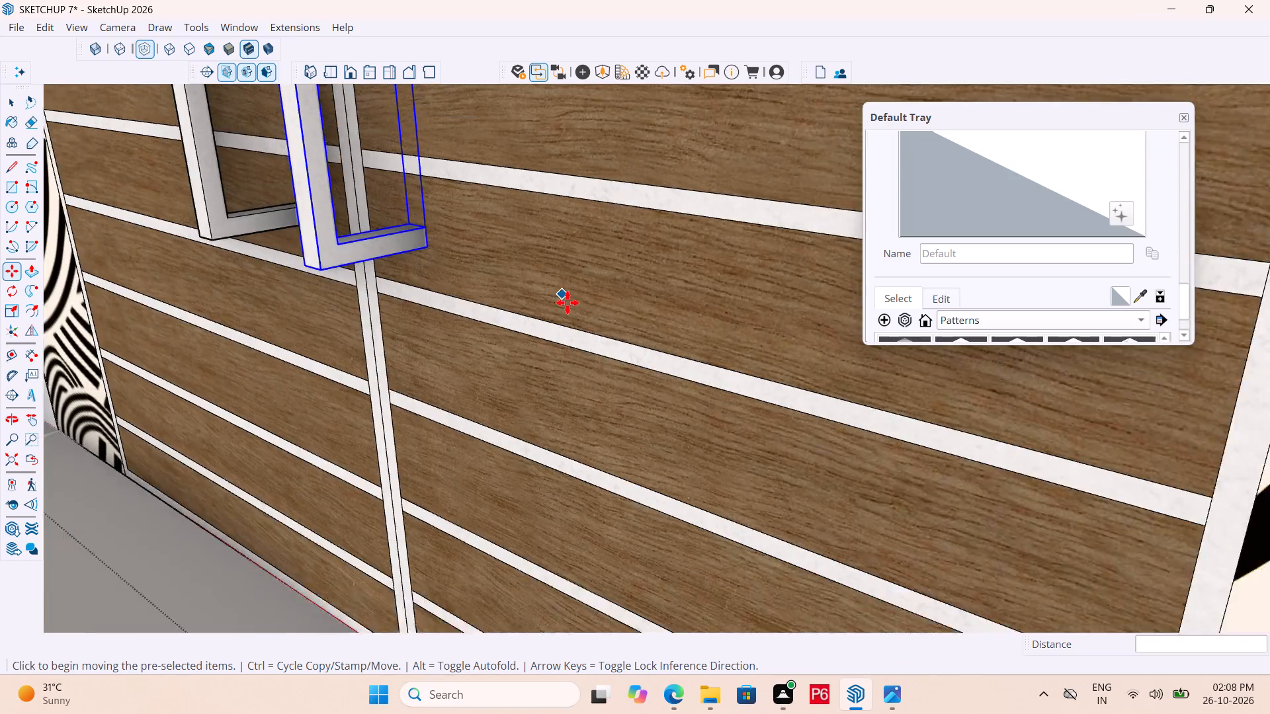
Save the model with the repositioned handle copy on the second gate leaf.
{"action": "scroll", "coordinate": [568, 303], "scroll_direction": "down", "scroll_amount": 12}
{"action": "middle_click_drag", "start_coordinate": [487, 335], "coordinate": [700, 328]}
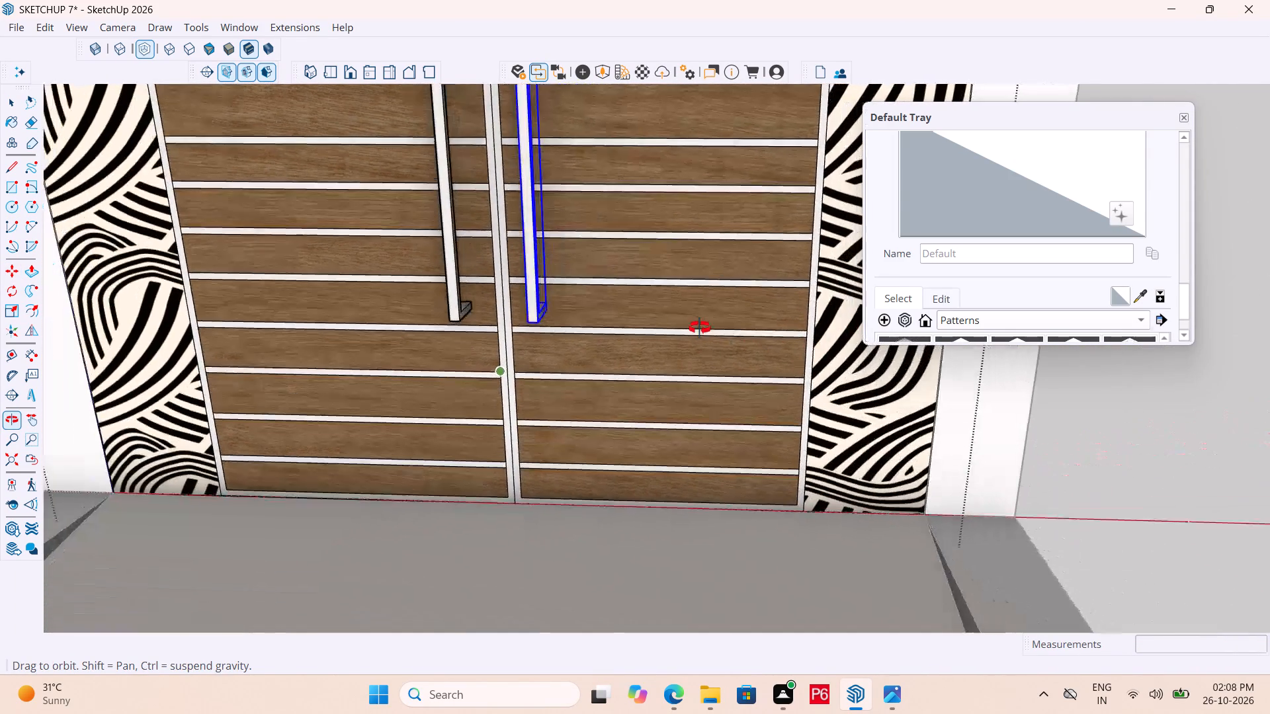
{"action": "middle_click_drag", "start_coordinate": [700, 328], "coordinate": [683, 332]}
{"action": "key", "text": "ctrl+s"}
{"action": "key", "text": "ctrl+s"}
{"action": "key", "text": "ctrl+s"}
{"action": "key", "text": "ctrl+s"}
{"action": "scroll", "coordinate": [452, 359], "scroll_direction": "down", "scroll_amount": 6}
Leave the gate group that holds the two handles and save the model again.
{"action": "key", "text": "space"}
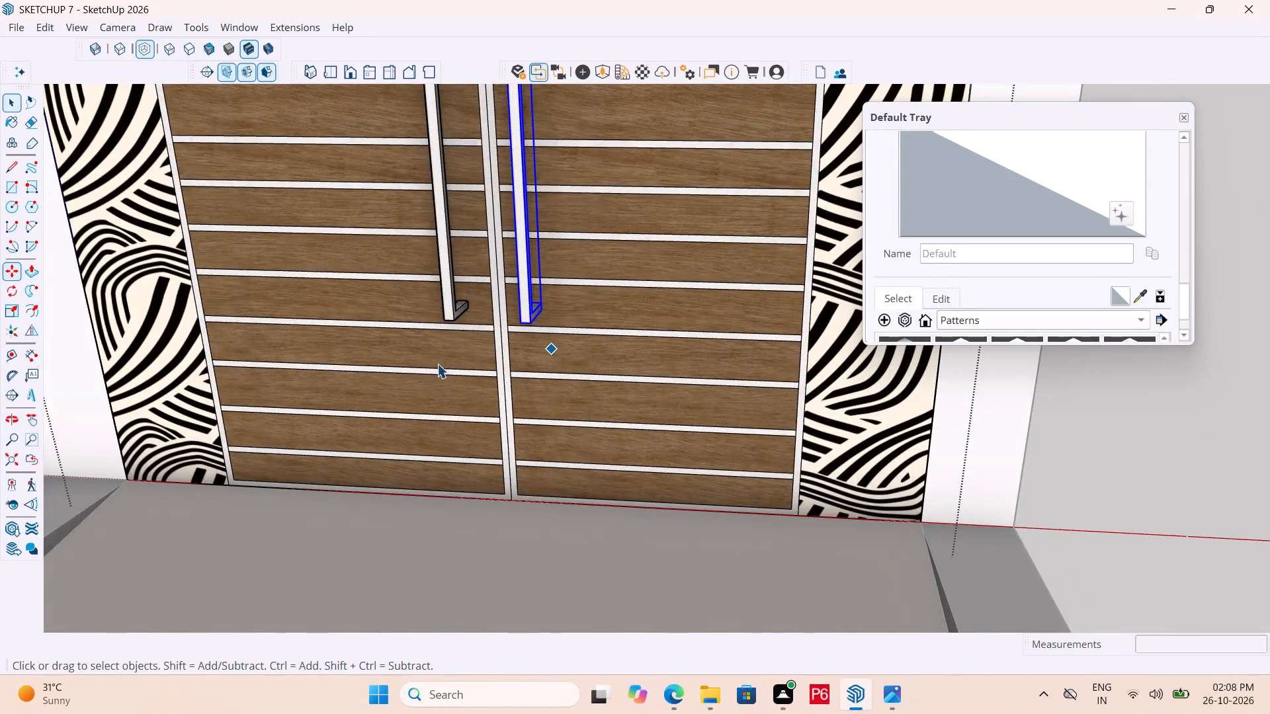
{"action": "scroll", "coordinate": [436, 358], "scroll_direction": "down", "scroll_amount": 5}
{"action": "middle_click_drag", "start_coordinate": [582, 292], "coordinate": [546, 275]}
{"action": "left_click", "coordinate": [809, 448]}
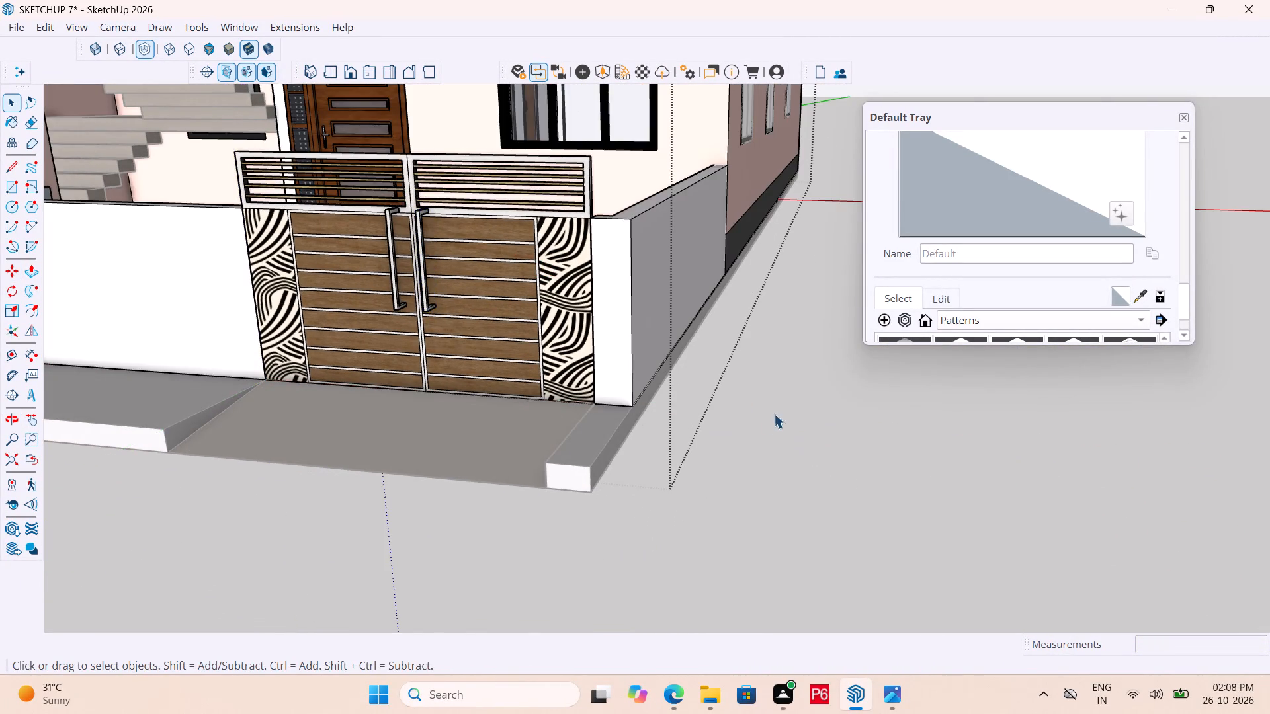
{"action": "scroll", "coordinate": [661, 326], "scroll_direction": "down", "scroll_amount": 6}
{"action": "middle_click_drag", "start_coordinate": [644, 367], "coordinate": [569, 395]}
{"action": "key", "text": "ctrl+s"}
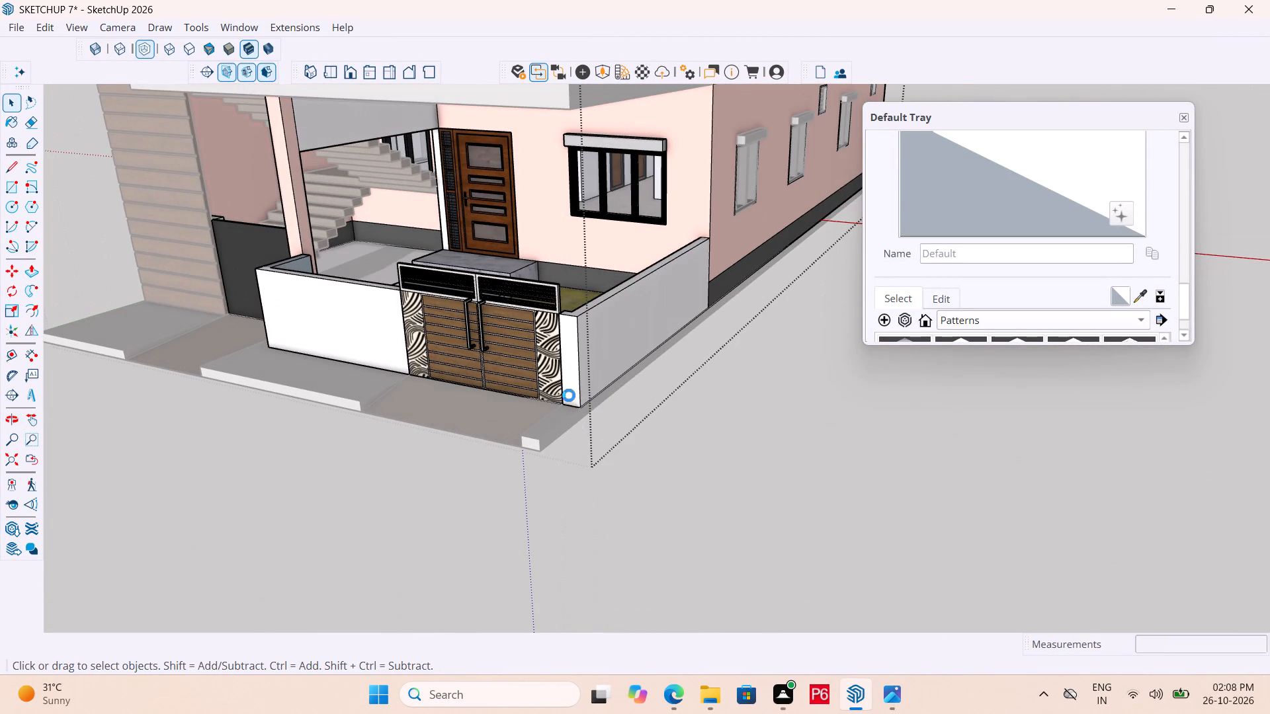
{"action": "key", "text": "ctrl+s"}
{"action": "key", "text": "ctrl+s"}
{"action": "key", "text": "ctrl+s"}
{"action": "key", "text": "ctrl+s"}
Reopen the gate group to examine the black-and-white patterned strip beside the side wall, and close all open groups.
{"action": "scroll", "coordinate": [608, 450], "scroll_direction": "down", "scroll_amount": 2}
{"action": "scroll", "coordinate": [522, 387], "scroll_direction": "up", "scroll_amount": 13}
{"action": "left_click", "coordinate": [606, 324]}
{"action": "left_click", "coordinate": [609, 285]}
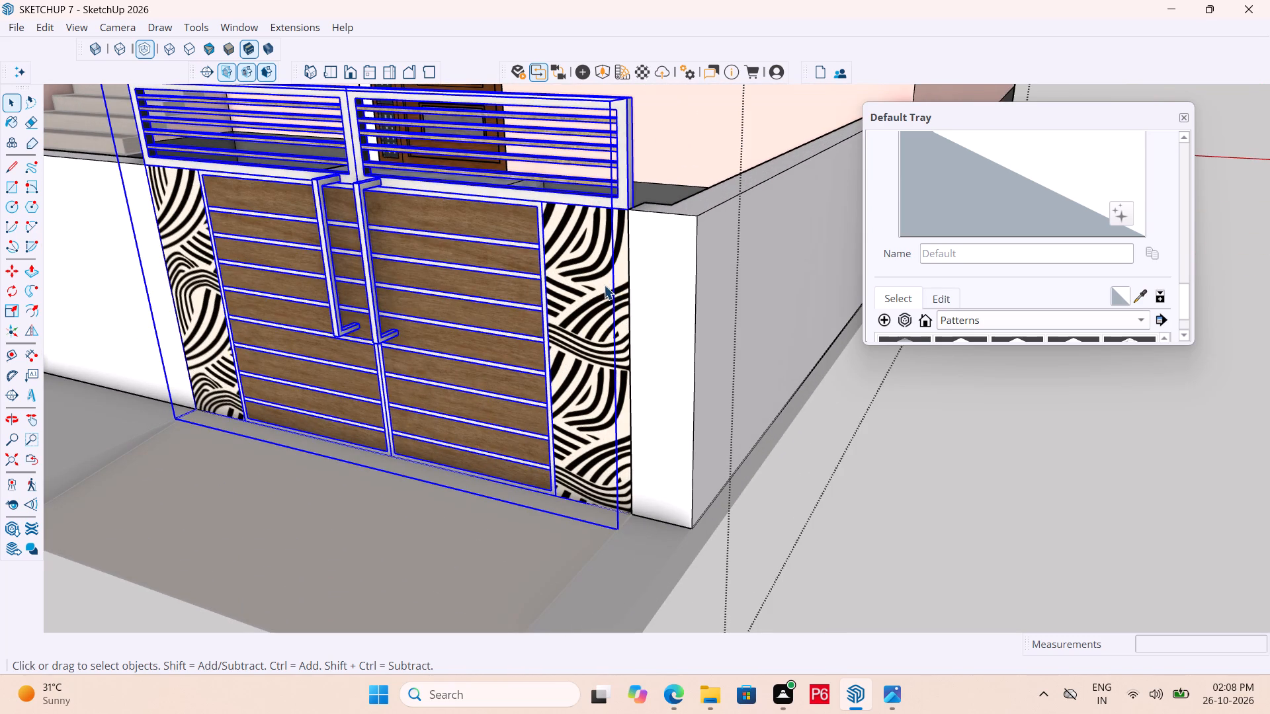
{"action": "left_click", "coordinate": [604, 285]}
{"action": "double_click", "coordinate": [578, 272]}
{"action": "left_click", "coordinate": [586, 279]}
{"action": "scroll", "coordinate": [593, 291], "scroll_direction": "up", "scroll_amount": 6}
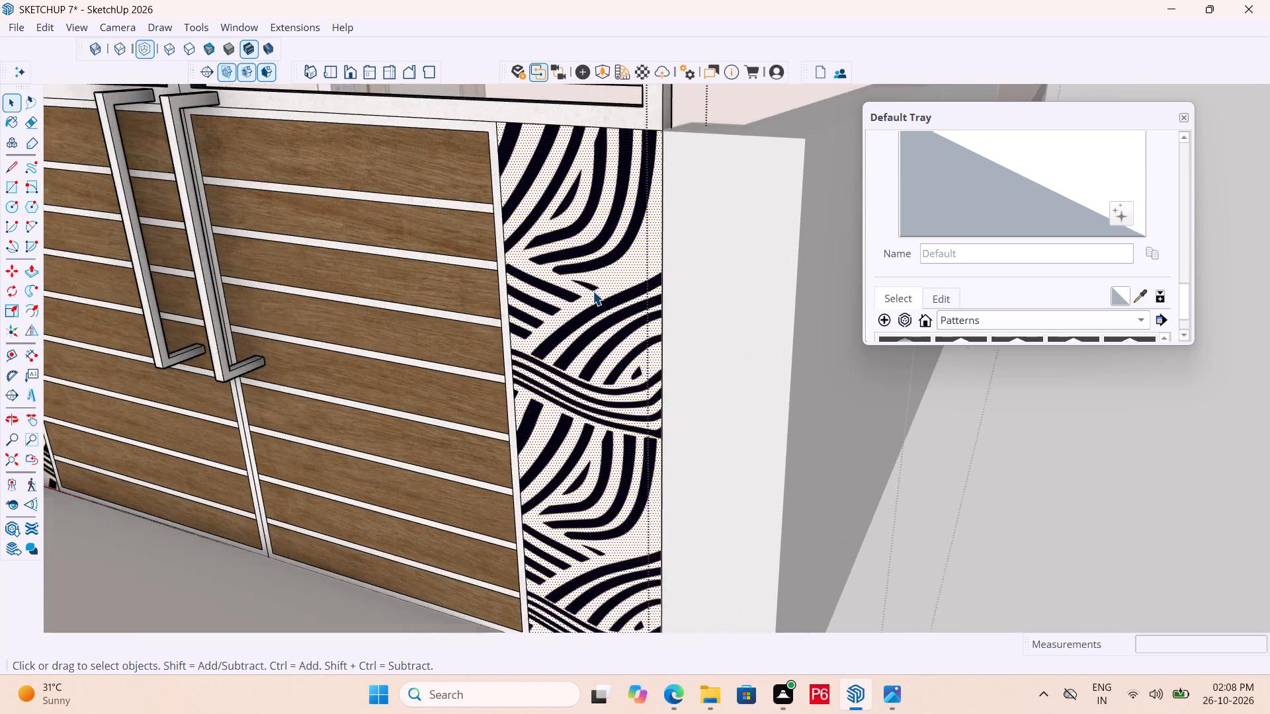
{"action": "scroll", "coordinate": [612, 297], "scroll_direction": "up", "scroll_amount": 1}
{"action": "middle_click_drag", "start_coordinate": [613, 297], "coordinate": [623, 292]}
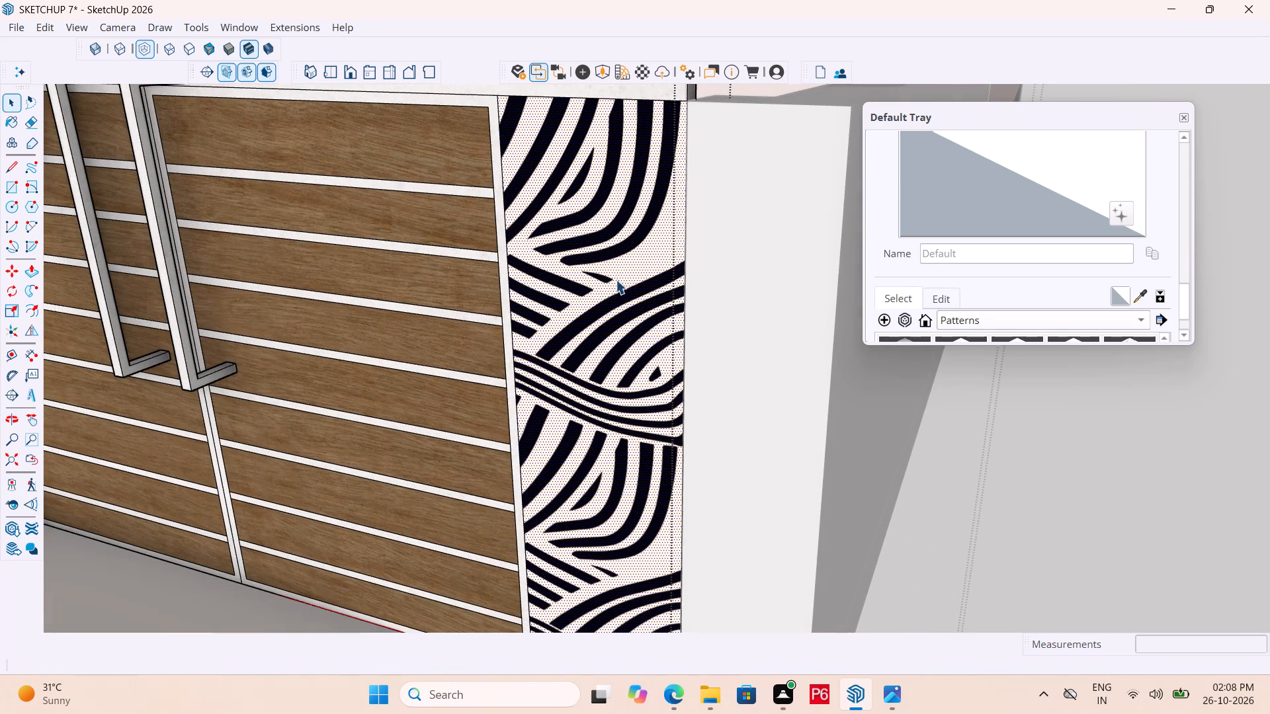
{"action": "left_click", "coordinate": [620, 249]}
{"action": "left_click", "coordinate": [628, 245]}
{"action": "double_click", "coordinate": [638, 245]}
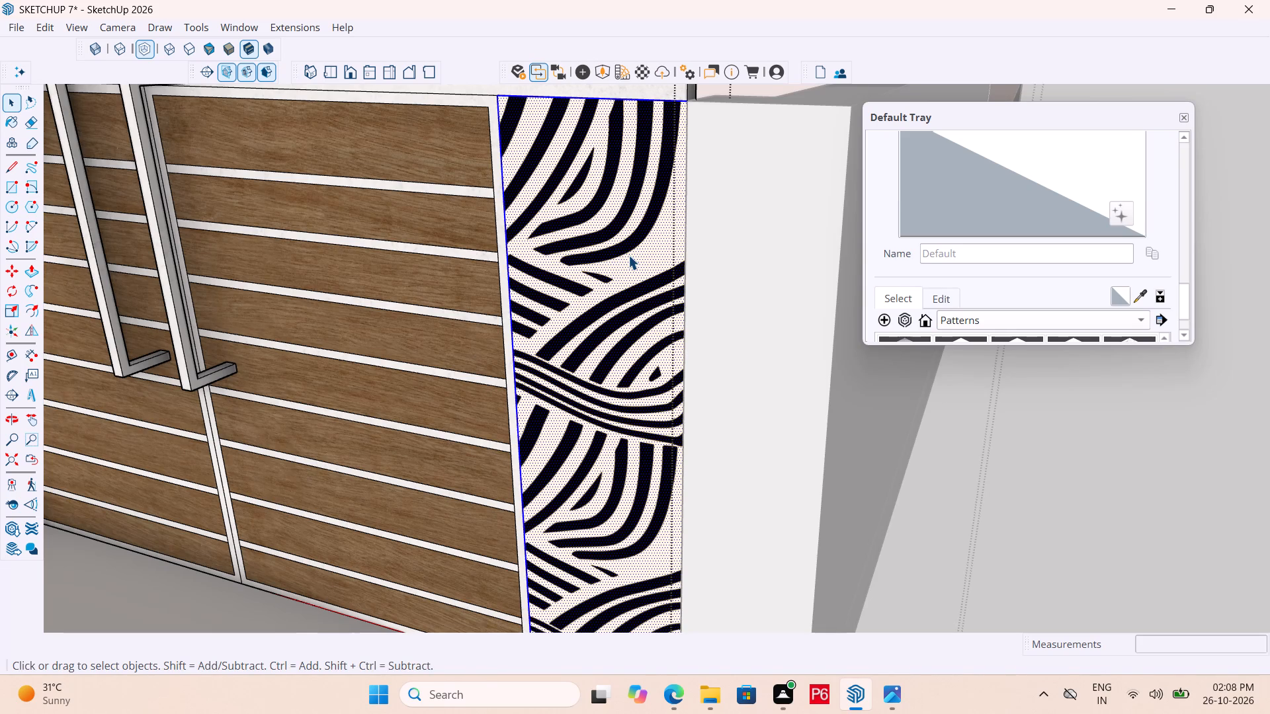
{"action": "left_click", "coordinate": [628, 255]}
{"action": "scroll", "coordinate": [540, 222], "scroll_direction": "down", "scroll_amount": 14}
{"action": "left_click", "coordinate": [686, 386]}
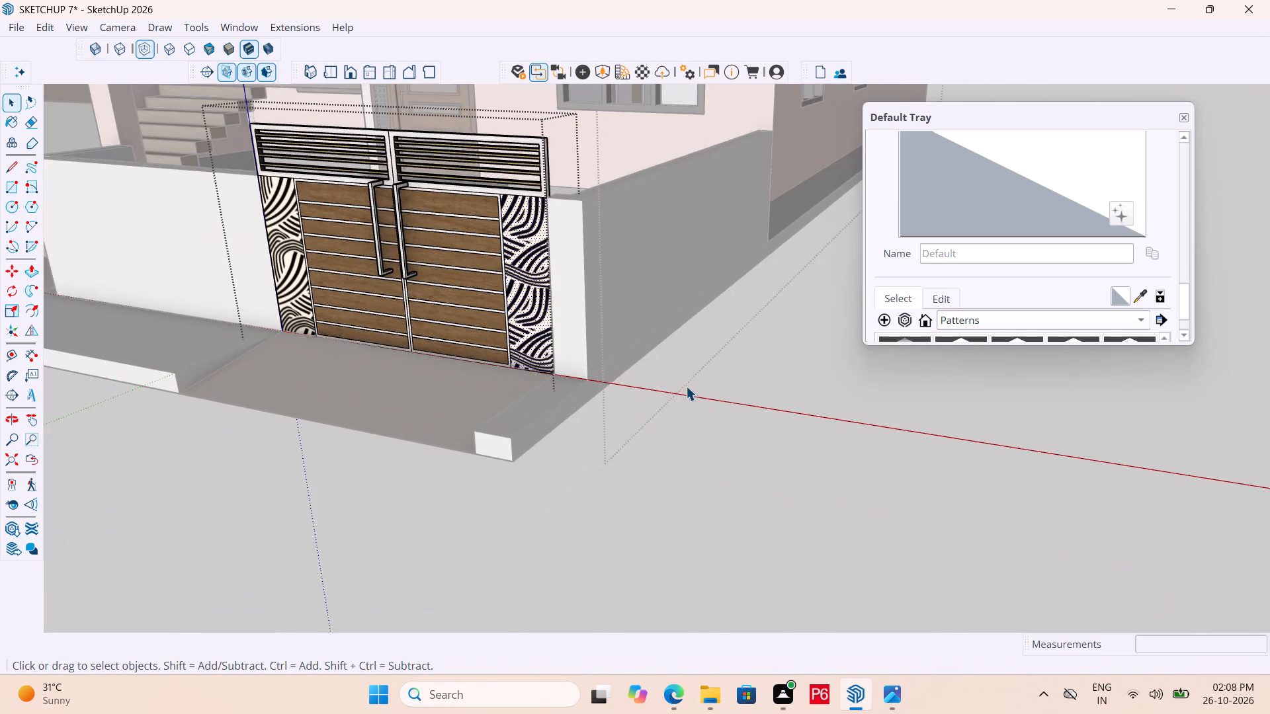
{"action": "left_click", "coordinate": [769, 416]}
Save the model with all groups closed.
{"action": "key", "text": "ctrl+s"}
{"action": "key", "text": "ctrl+s"}
{"action": "key", "text": "ctrl+s"}
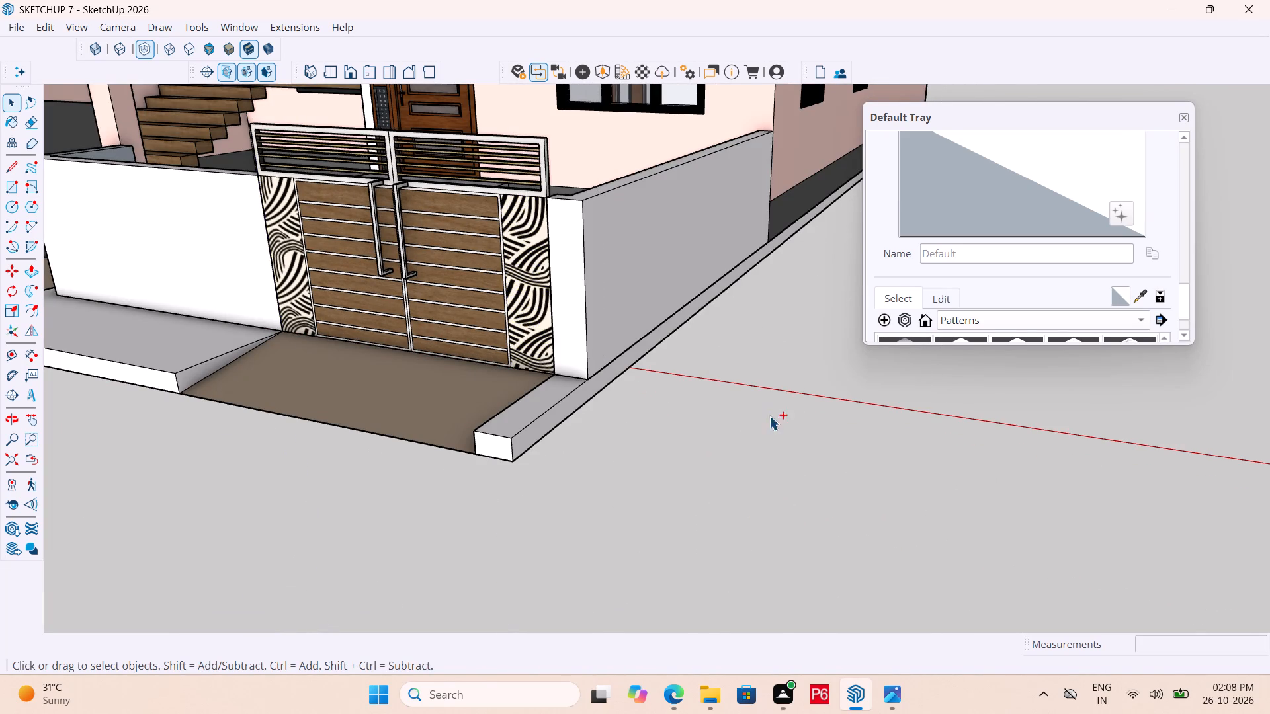
{"action": "key", "text": "ctrl+s"}
{"action": "key", "text": "ctrl+s"}
{"action": "key", "text": "ctrl+s"}
{"action": "scroll", "coordinate": [802, 421], "scroll_direction": "down", "scroll_amount": 6}
{"action": "scroll", "coordinate": [711, 504], "scroll_direction": "down", "scroll_amount": 6}
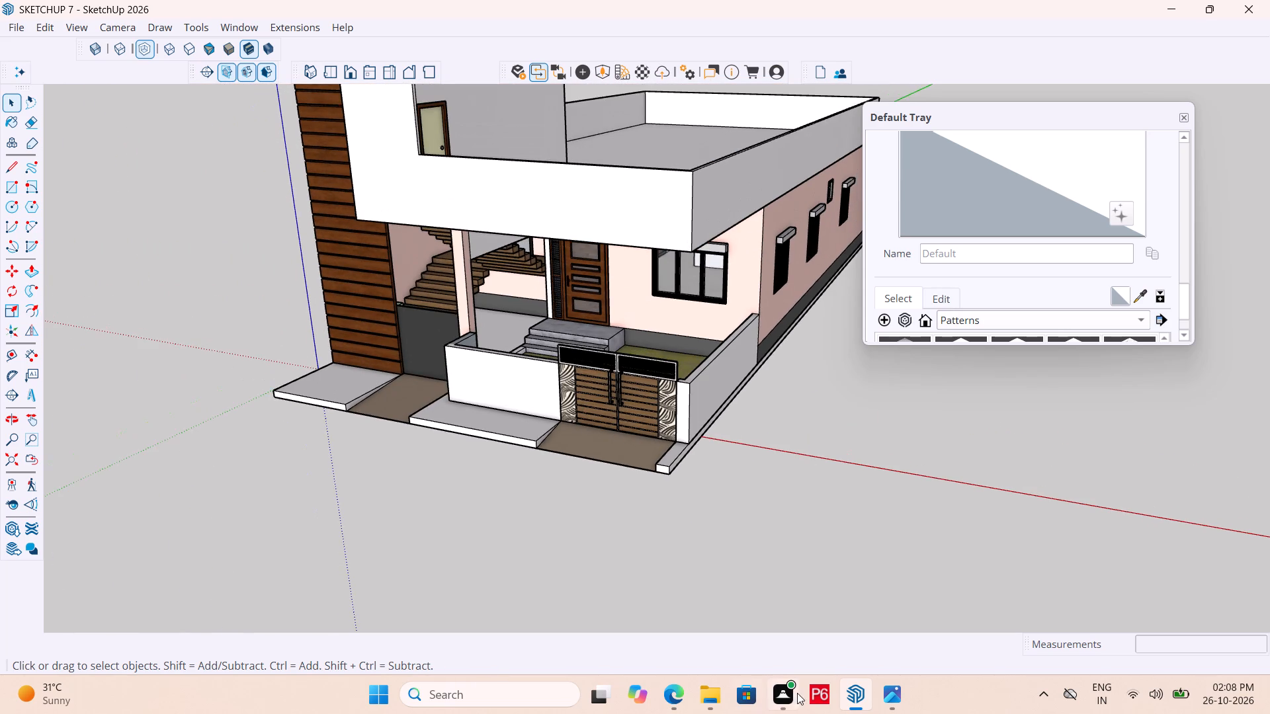
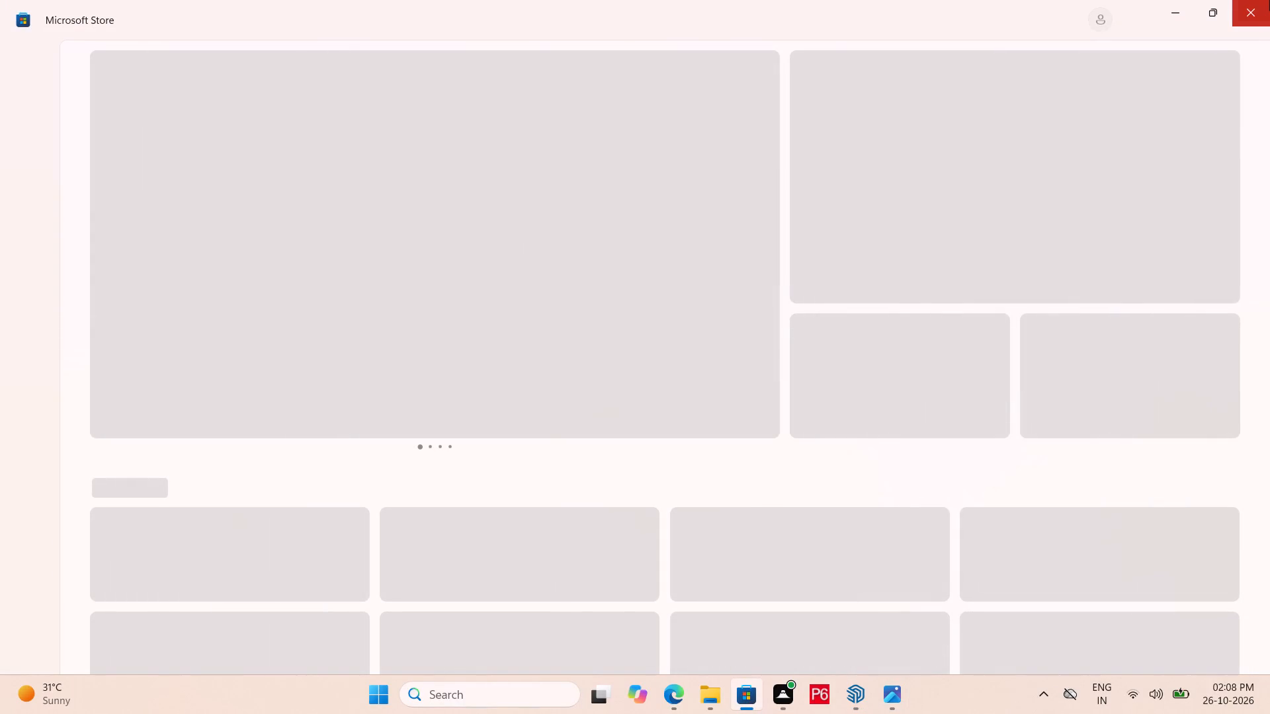
Close the Microsoft Store window and return to the house model in SketchUp.
{"action": "left_click", "coordinate": [1269, 0]}
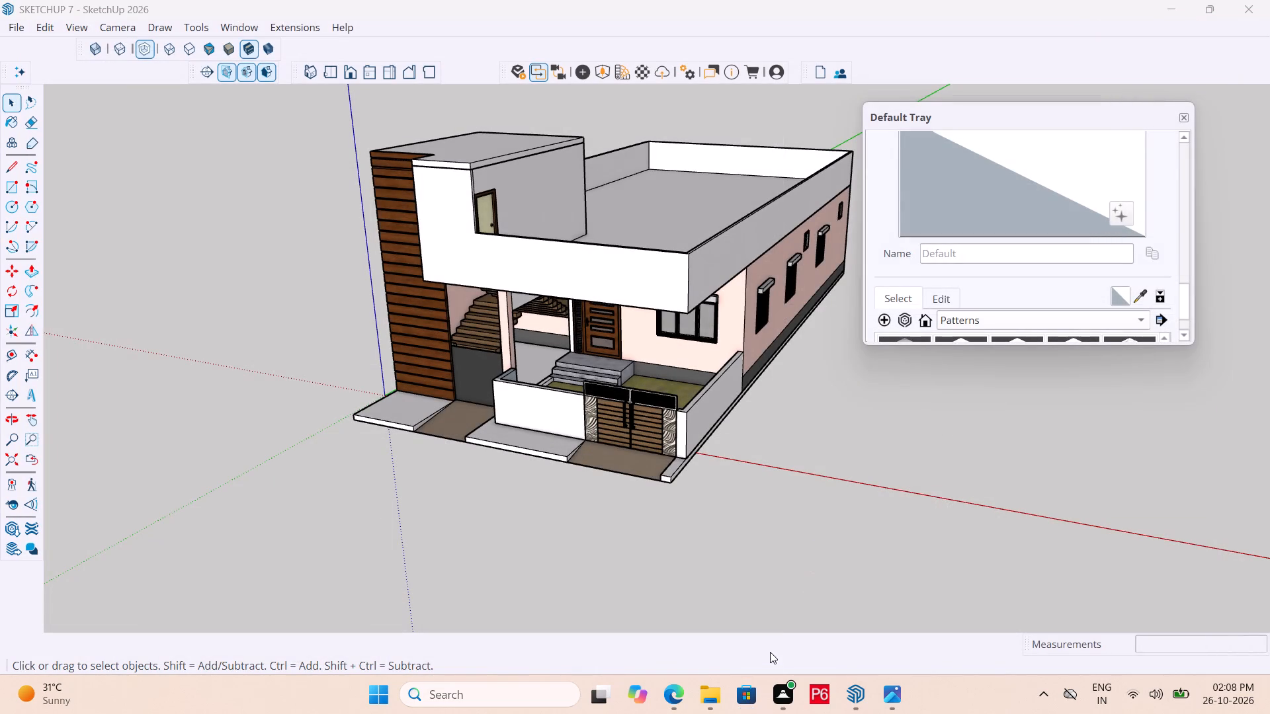
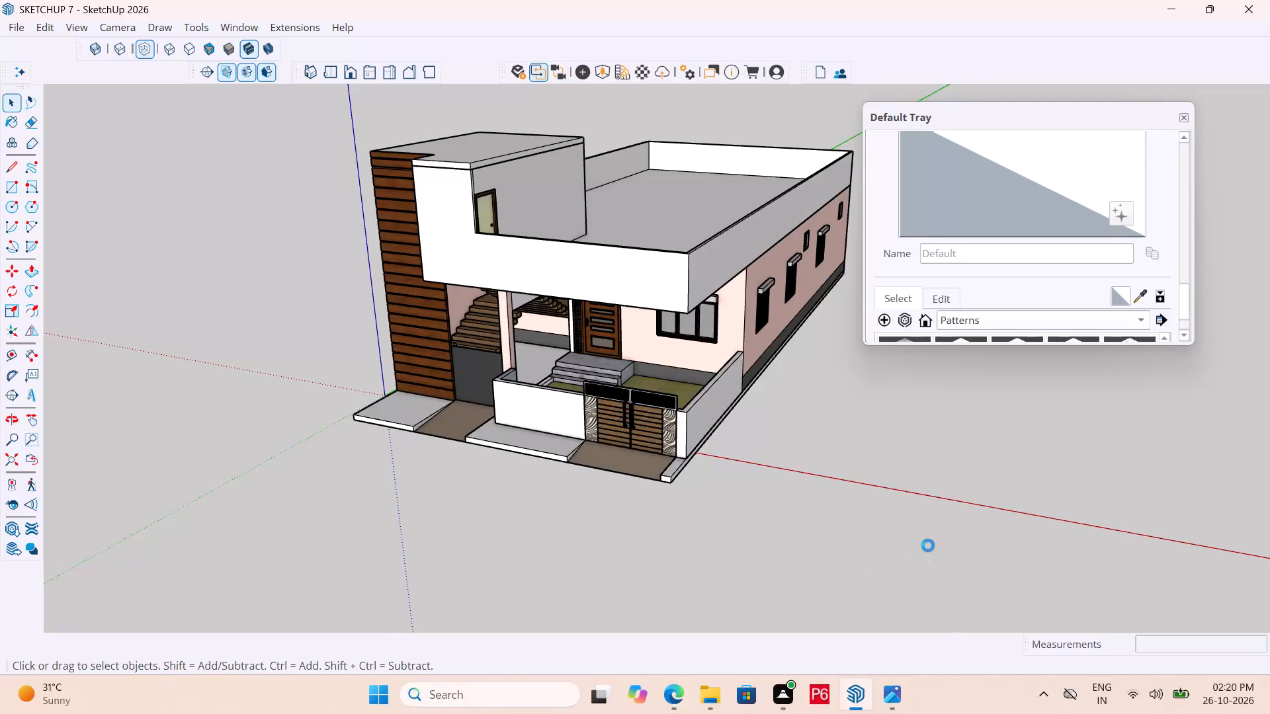
Save the house model.
{"action": "key", "text": "ctrl+s"}
{"action": "key", "text": "ctrl+s"}
{"action": "key", "text": "ctrl+s"}
{"action": "key", "text": "ctrl+s"}
{"action": "key", "text": "ctrl+s"}
{"action": "key", "text": "ctrl+s"}
Examine the whole house from different distances and angles, including the wood-clad stair tower and the flat roof.
{"action": "scroll", "coordinate": [972, 475], "scroll_direction": "down", "scroll_amount": 2}
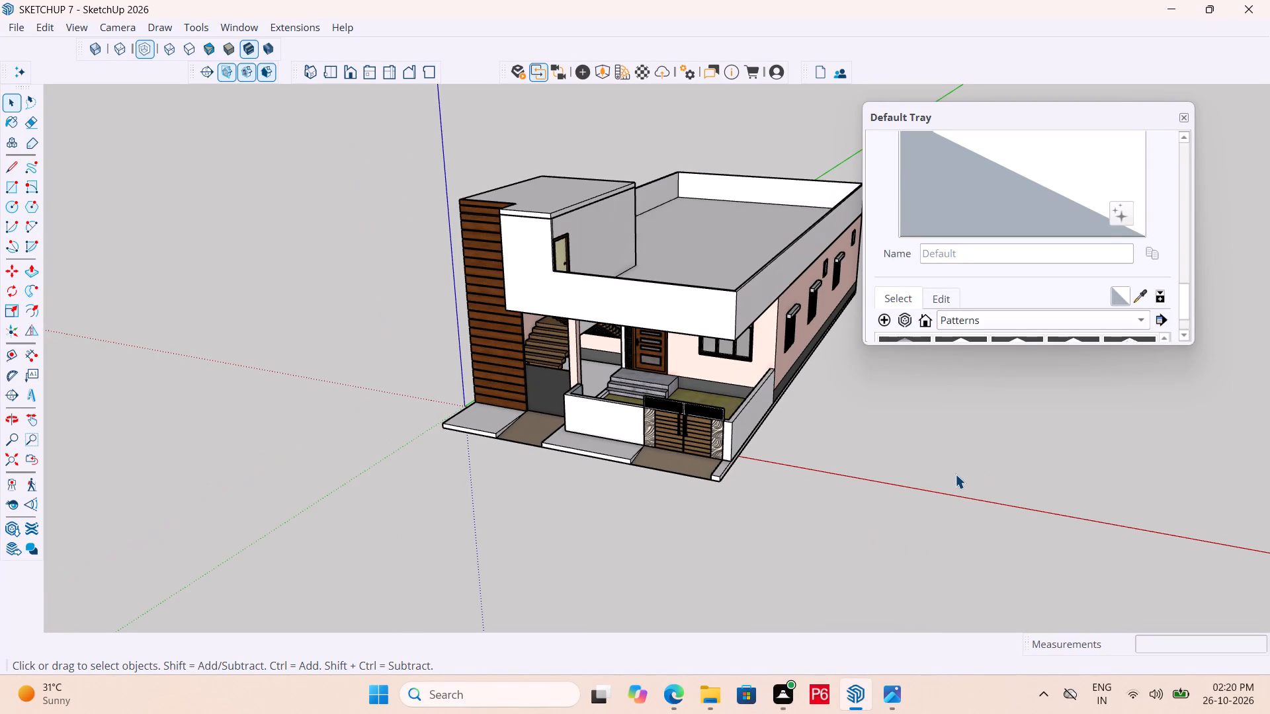
{"action": "scroll", "coordinate": [908, 444], "scroll_direction": "down", "scroll_amount": 2}
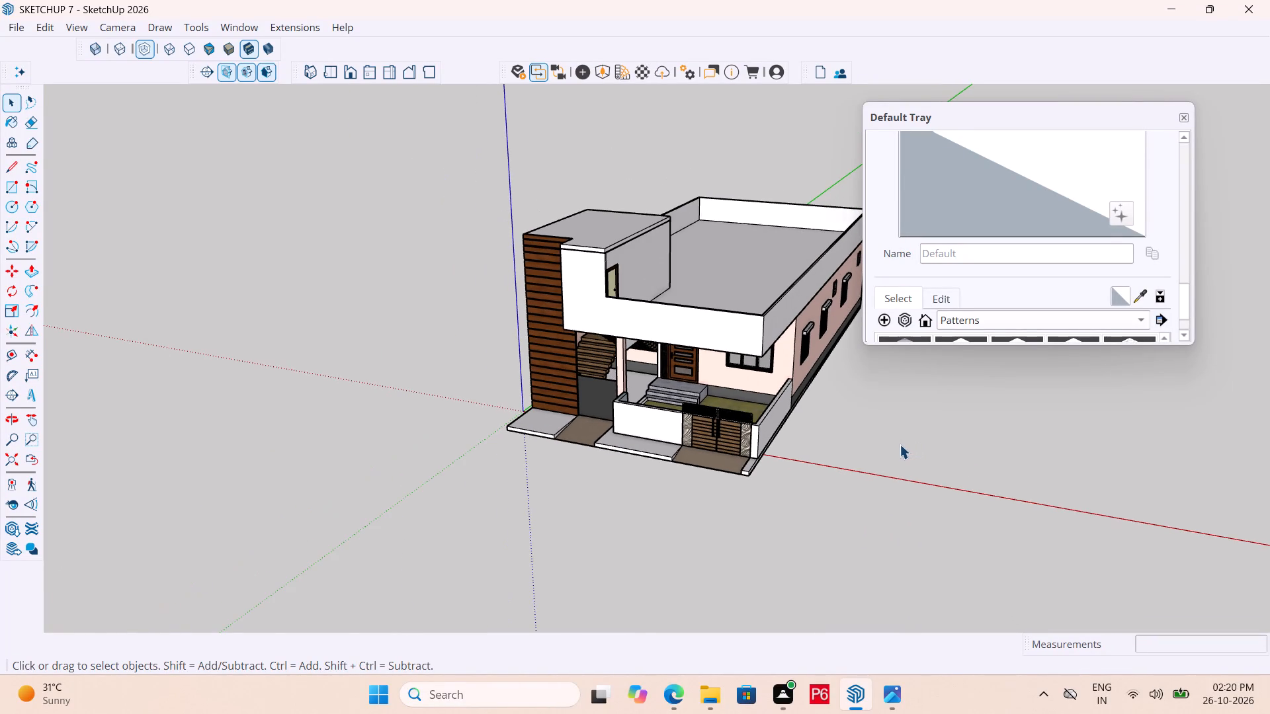
{"action": "scroll", "coordinate": [885, 444], "scroll_direction": "down", "scroll_amount": 4}
{"action": "middle_click_drag", "start_coordinate": [841, 416], "coordinate": [798, 360]}
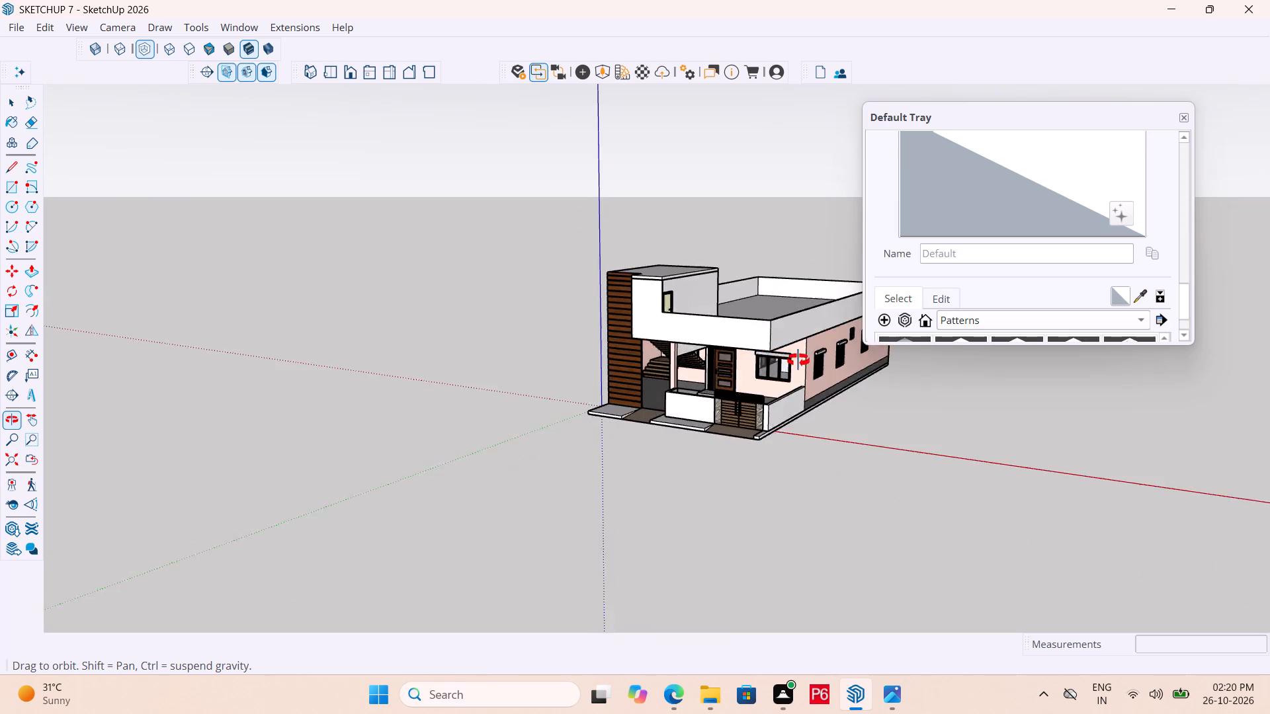
{"action": "middle_click_drag", "start_coordinate": [798, 360], "coordinate": [780, 417]}
{"action": "middle_click_drag", "start_coordinate": [777, 418], "coordinate": [749, 429]}
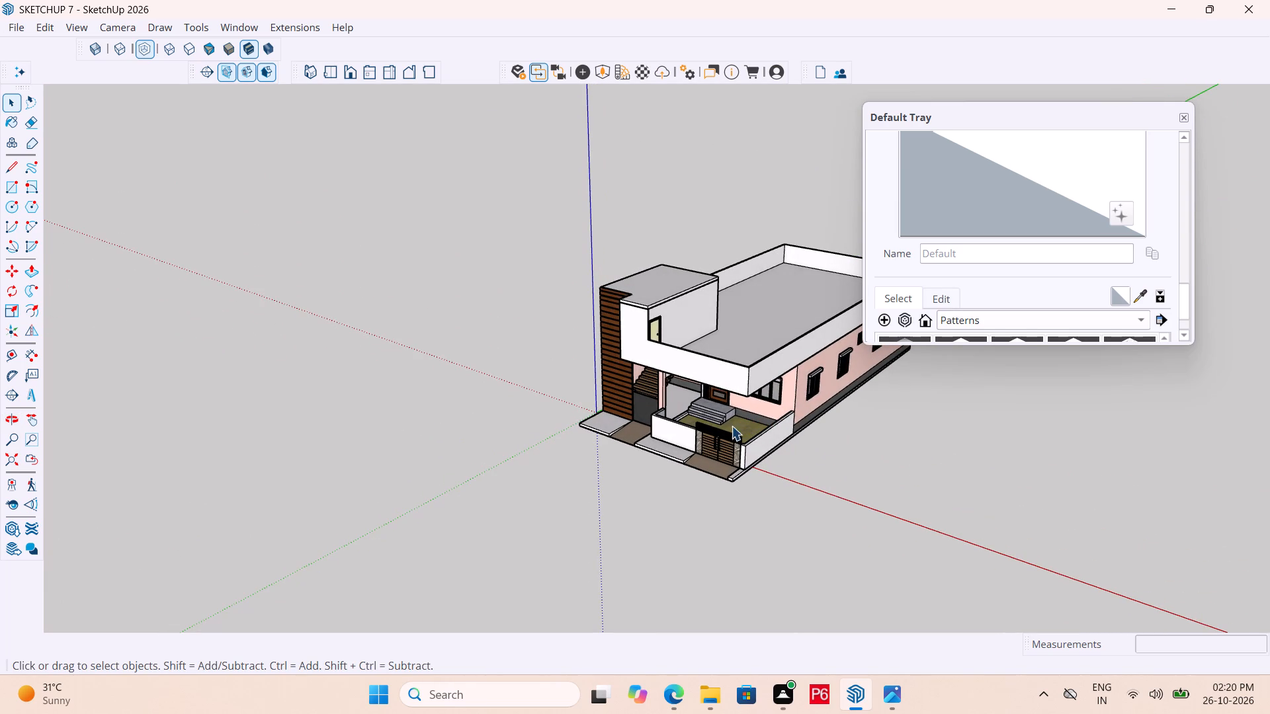
{"action": "scroll", "coordinate": [663, 327], "scroll_direction": "up", "scroll_amount": 3}
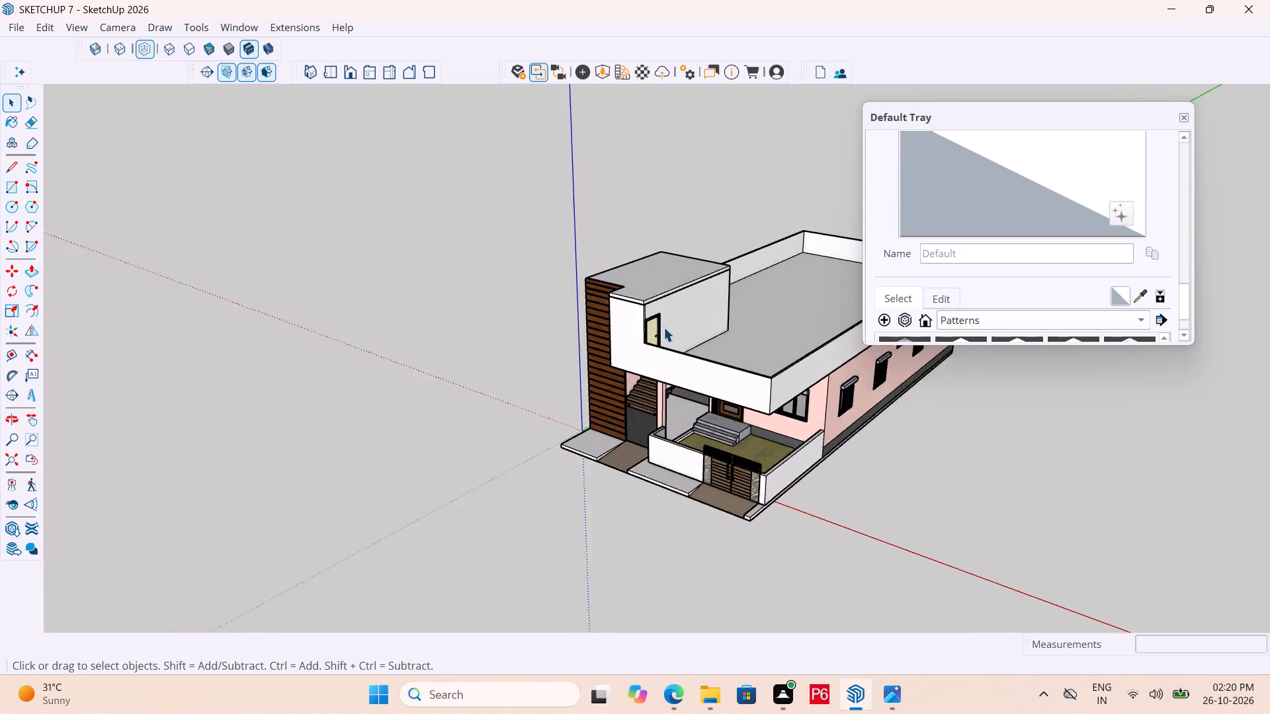
{"action": "scroll", "coordinate": [663, 327], "scroll_direction": "up", "scroll_amount": 7}
{"action": "middle_click_drag", "start_coordinate": [593, 329], "coordinate": [687, 379]}
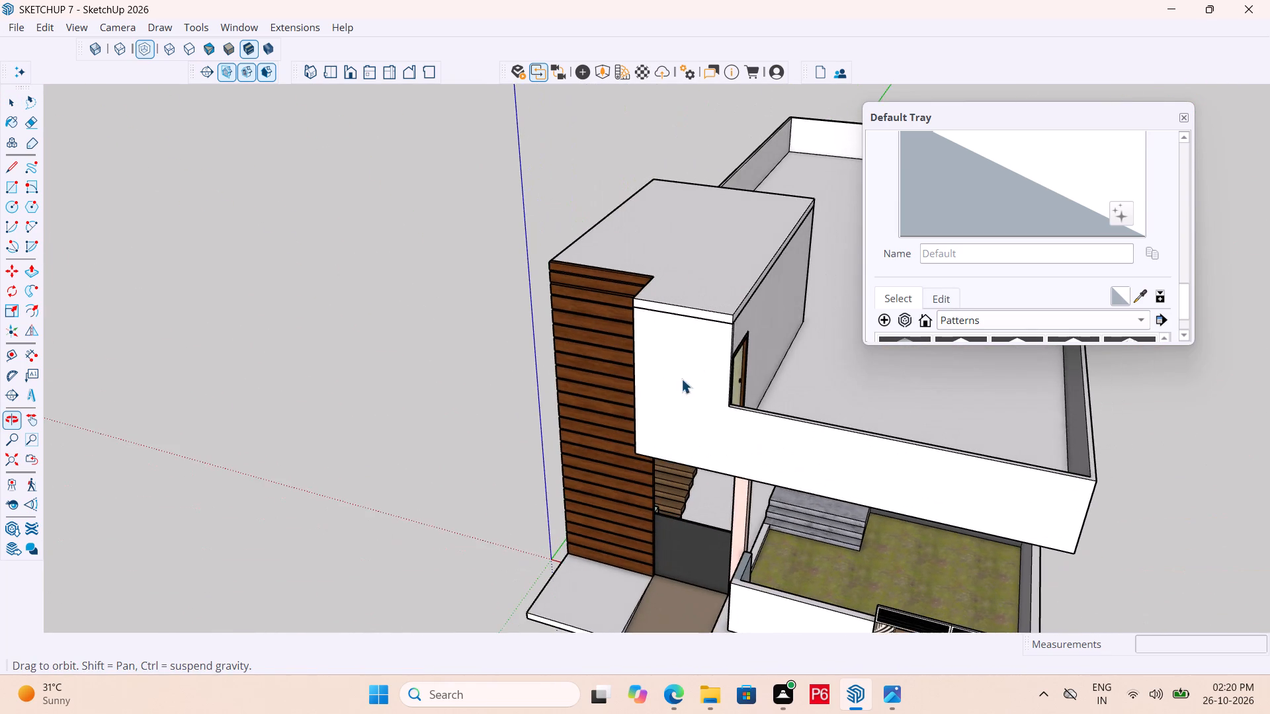
{"action": "scroll", "coordinate": [636, 483], "scroll_direction": "down", "scroll_amount": 7}
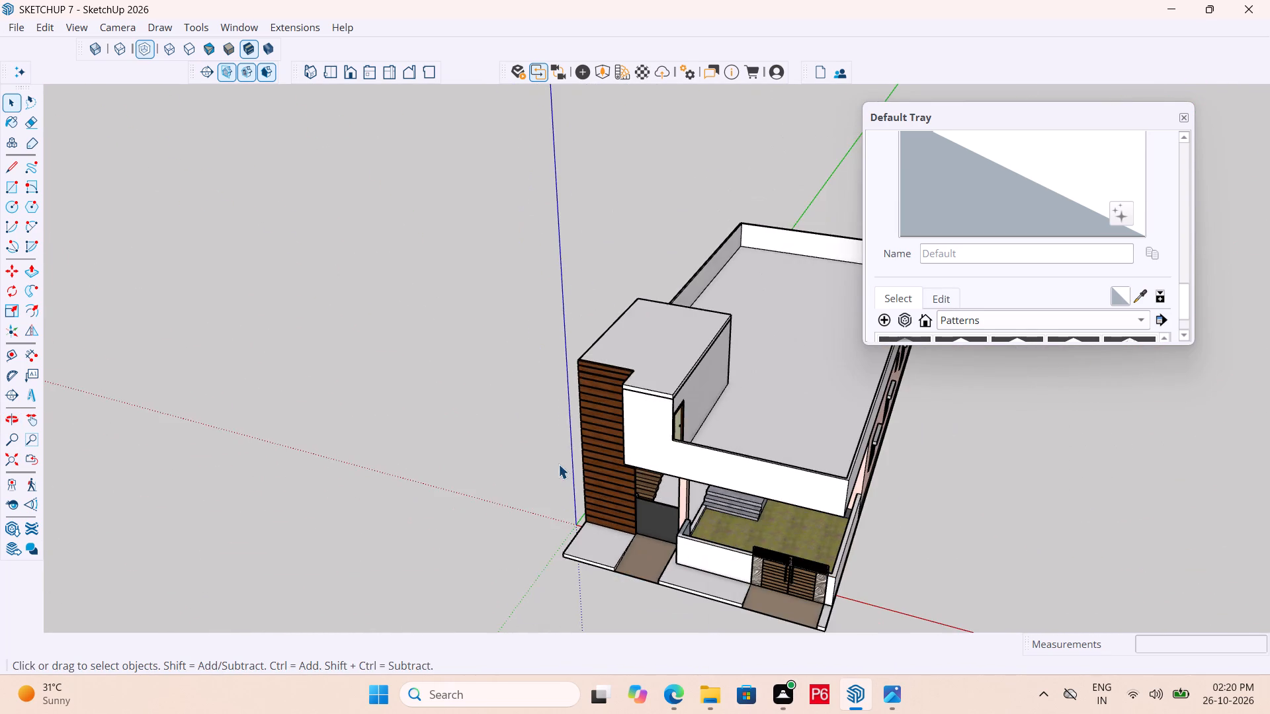
{"action": "scroll", "coordinate": [559, 458], "scroll_direction": "down", "scroll_amount": 6}
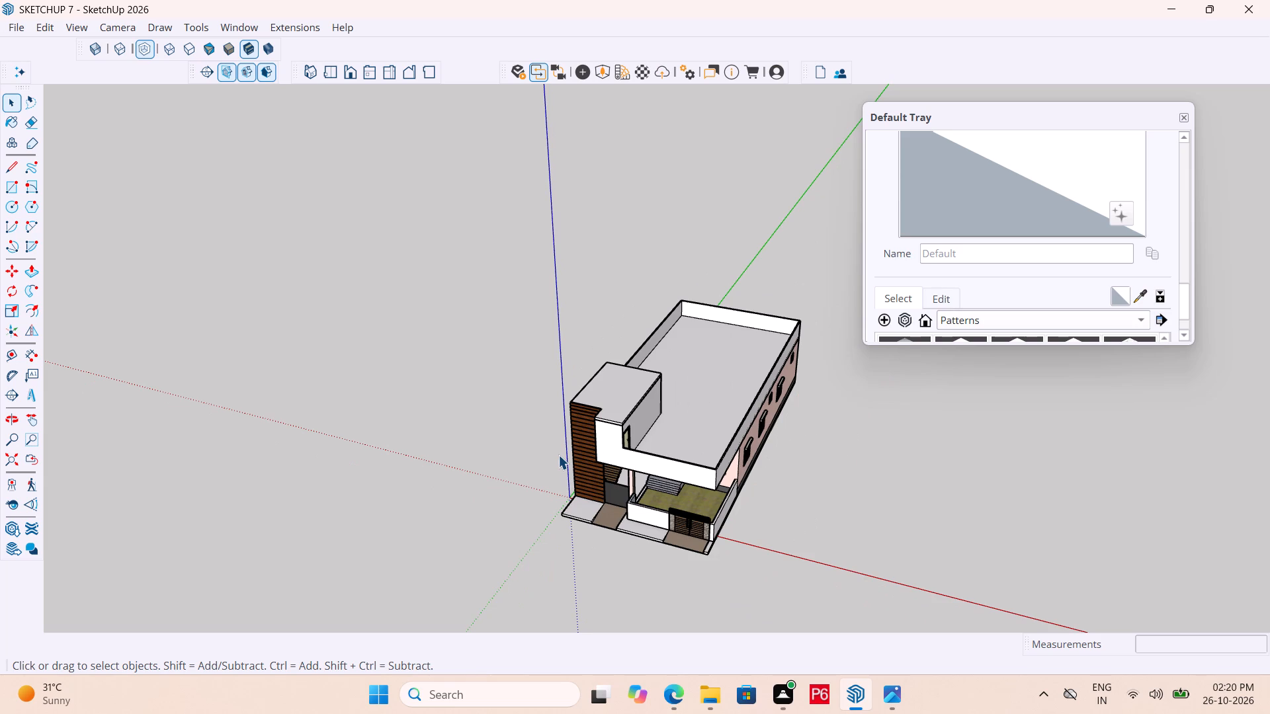
{"action": "scroll", "coordinate": [650, 390], "scroll_direction": "down", "scroll_amount": 1}
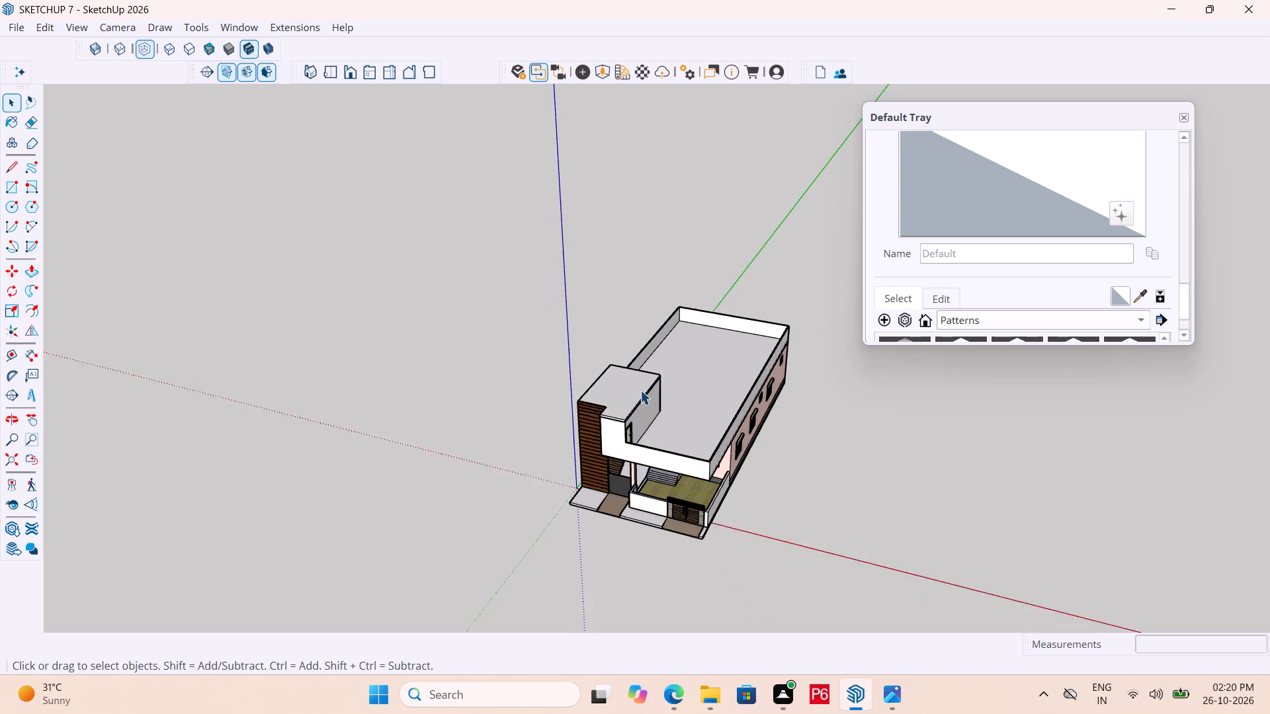
{"action": "scroll", "coordinate": [640, 390], "scroll_direction": "down", "scroll_amount": 4}
{"action": "middle_click_drag", "start_coordinate": [697, 456], "coordinate": [627, 408]}
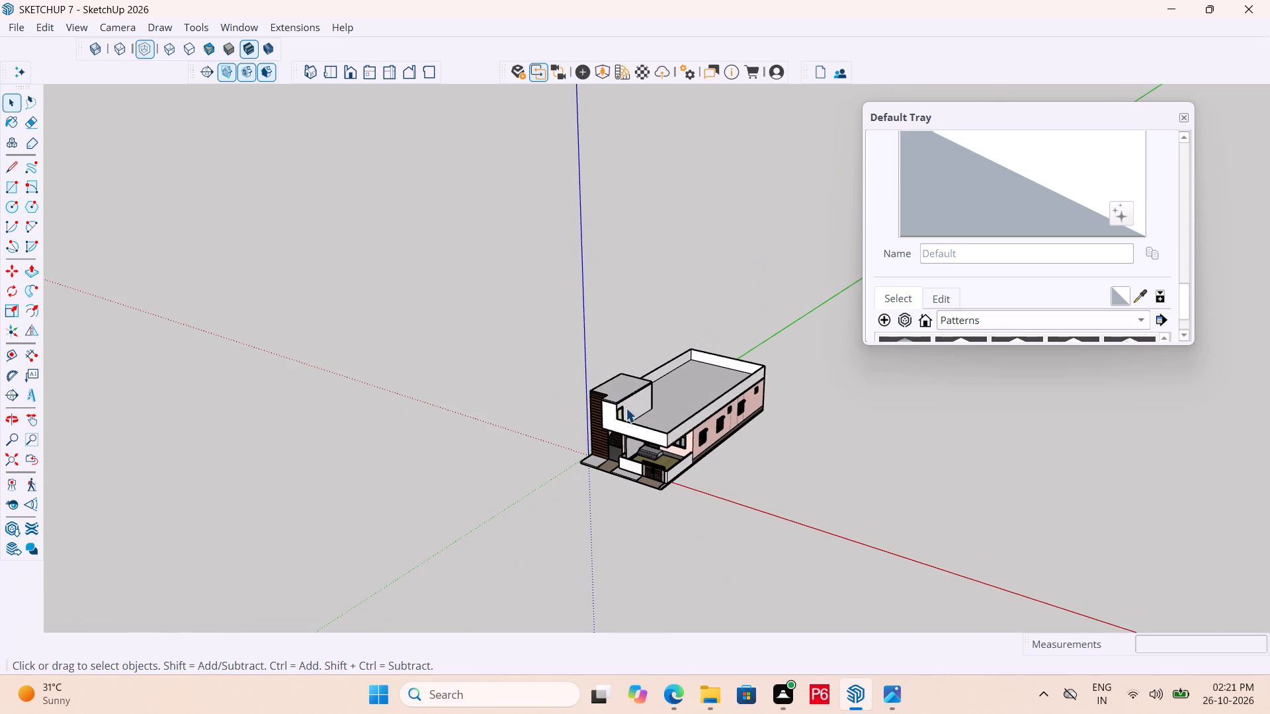
{"action": "middle_click_drag", "start_coordinate": [684, 383], "coordinate": [798, 418]}
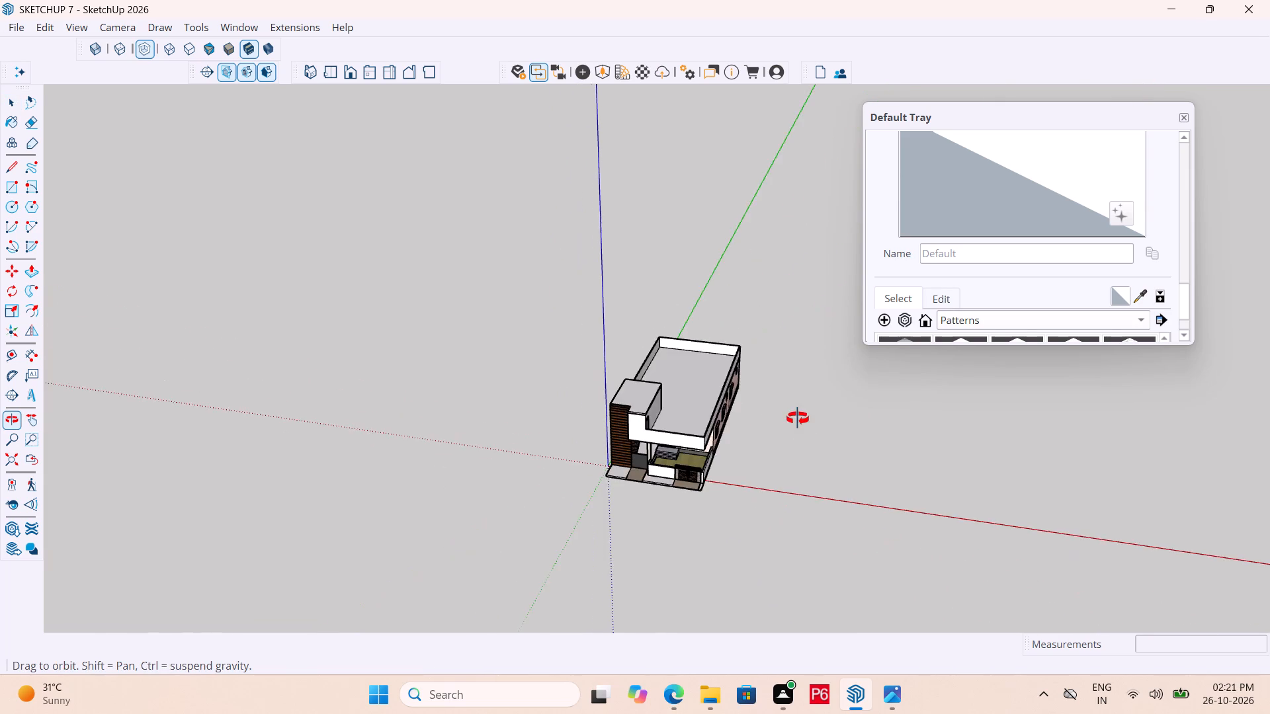
{"action": "middle_click_drag", "start_coordinate": [798, 418], "coordinate": [743, 409]}
Save the house model.
{"action": "key", "text": "ctrl+s"}
{"action": "key", "text": "ctrl+s"}
{"action": "key", "text": "ctrl+s"}
{"action": "key", "text": "ctrl+s"}
Examine the front elevation, porch, boundary wall and gate from several angles for details still to finish.
{"action": "middle_click_drag", "start_coordinate": [679, 436], "coordinate": [676, 432]}
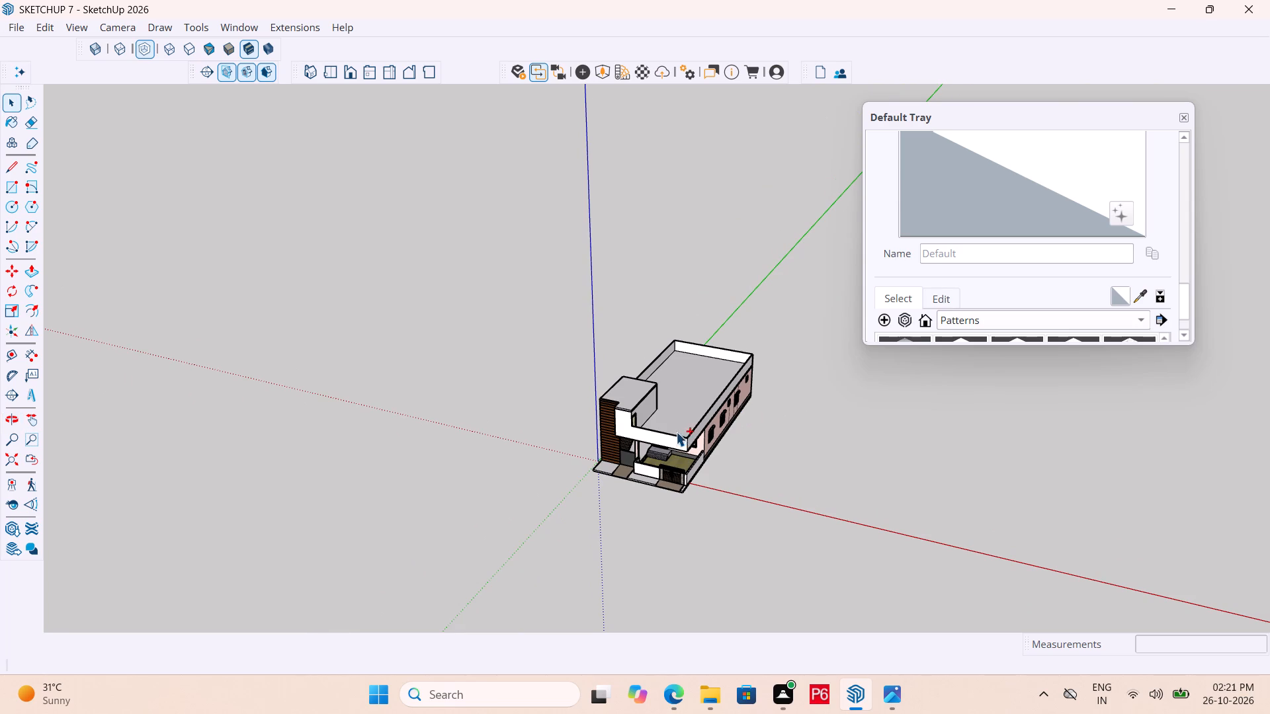
{"action": "middle_click_drag", "start_coordinate": [676, 432], "coordinate": [601, 385]}
{"action": "scroll", "coordinate": [604, 396], "scroll_direction": "up", "scroll_amount": 11}
{"action": "middle_click_drag", "start_coordinate": [708, 445], "coordinate": [931, 442]}
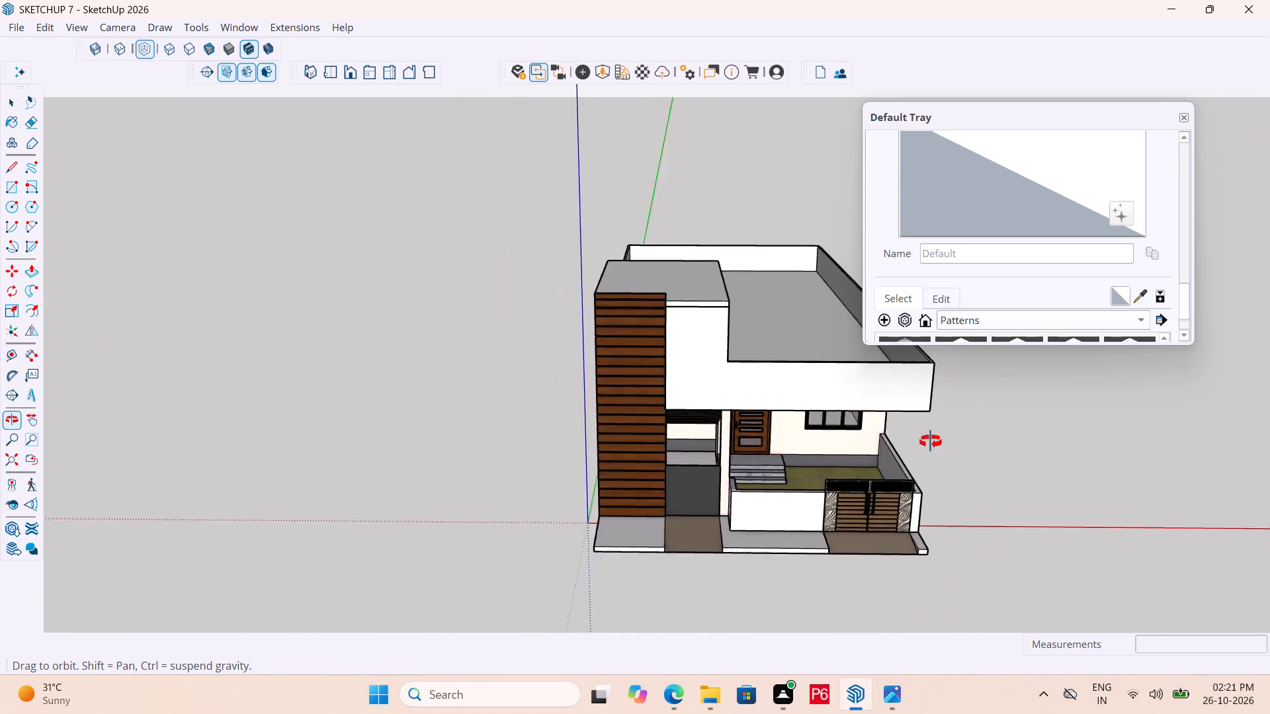
{"action": "middle_click_drag", "start_coordinate": [931, 442], "coordinate": [643, 426]}
{"action": "scroll", "coordinate": [656, 410], "scroll_direction": "up", "scroll_amount": 4}
{"action": "scroll", "coordinate": [724, 379], "scroll_direction": "down", "scroll_amount": 6}
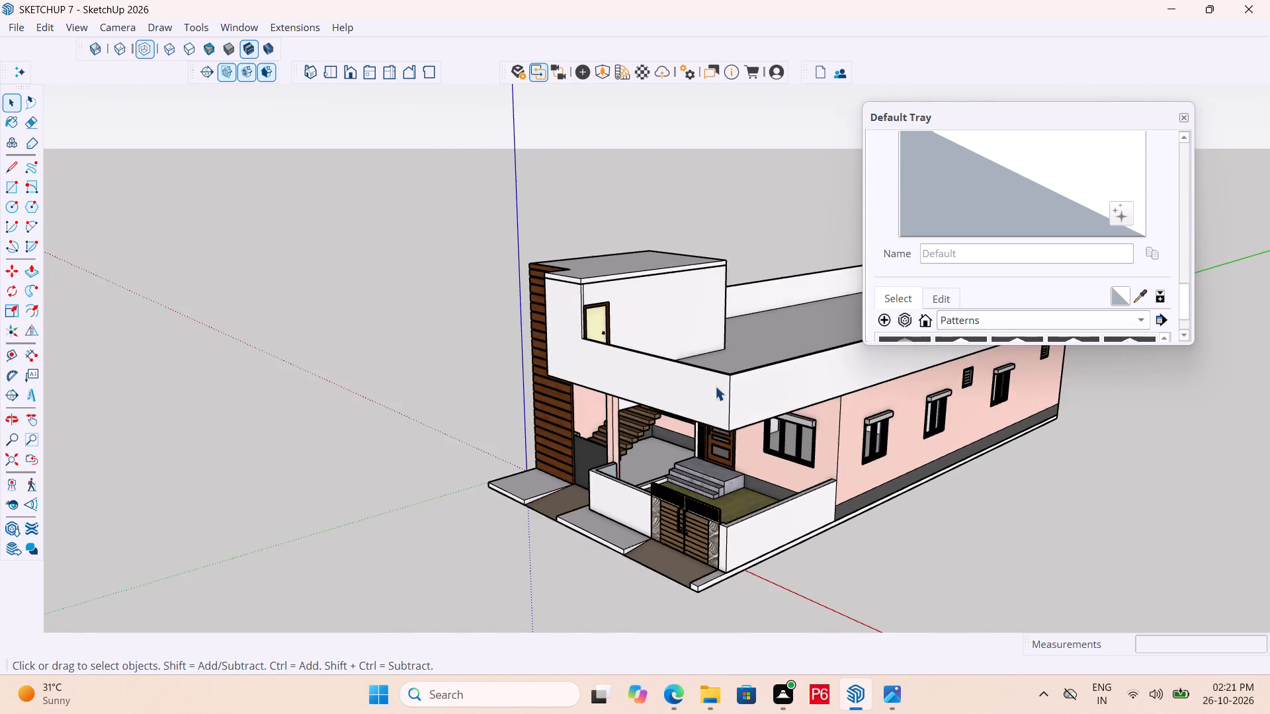
{"action": "middle_click_drag", "start_coordinate": [730, 383], "coordinate": [816, 403]}
{"action": "scroll", "coordinate": [744, 415], "scroll_direction": "up", "scroll_amount": 2}
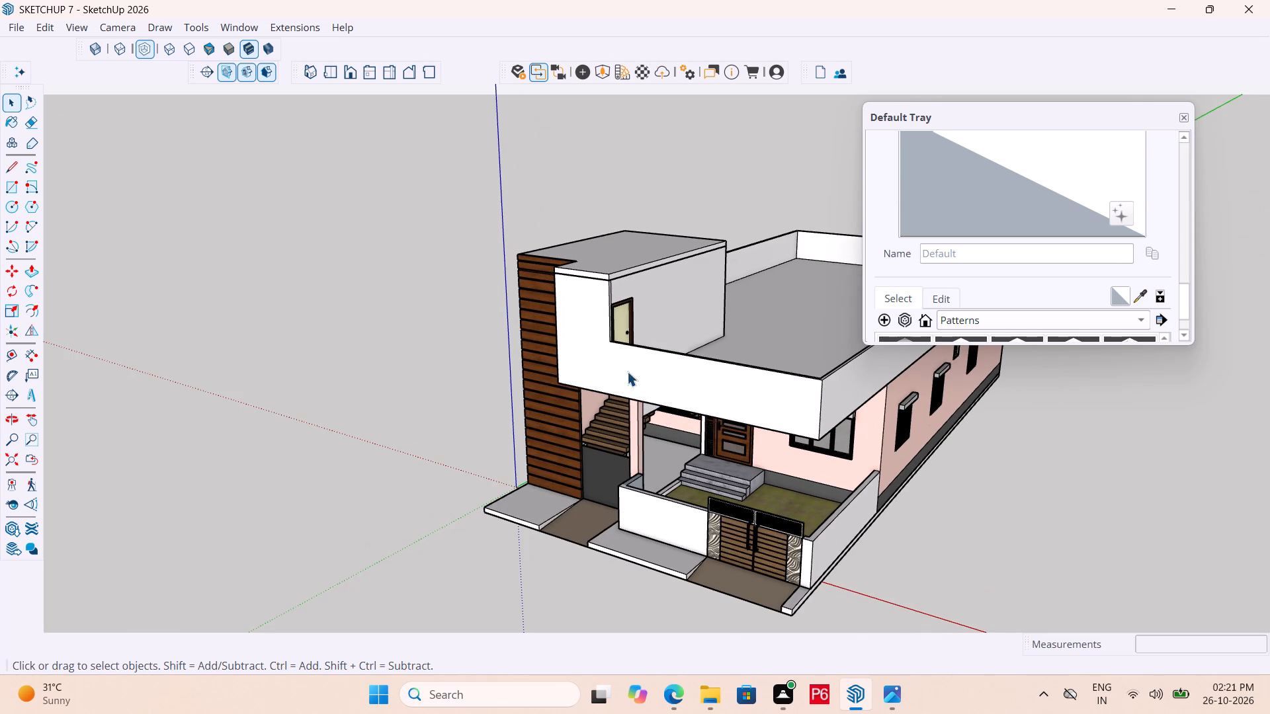
{"action": "scroll", "coordinate": [765, 388], "scroll_direction": "up", "scroll_amount": 6}
{"action": "scroll", "coordinate": [646, 327], "scroll_direction": "down", "scroll_amount": 6}
{"action": "middle_click_drag", "start_coordinate": [782, 524], "coordinate": [872, 508]}
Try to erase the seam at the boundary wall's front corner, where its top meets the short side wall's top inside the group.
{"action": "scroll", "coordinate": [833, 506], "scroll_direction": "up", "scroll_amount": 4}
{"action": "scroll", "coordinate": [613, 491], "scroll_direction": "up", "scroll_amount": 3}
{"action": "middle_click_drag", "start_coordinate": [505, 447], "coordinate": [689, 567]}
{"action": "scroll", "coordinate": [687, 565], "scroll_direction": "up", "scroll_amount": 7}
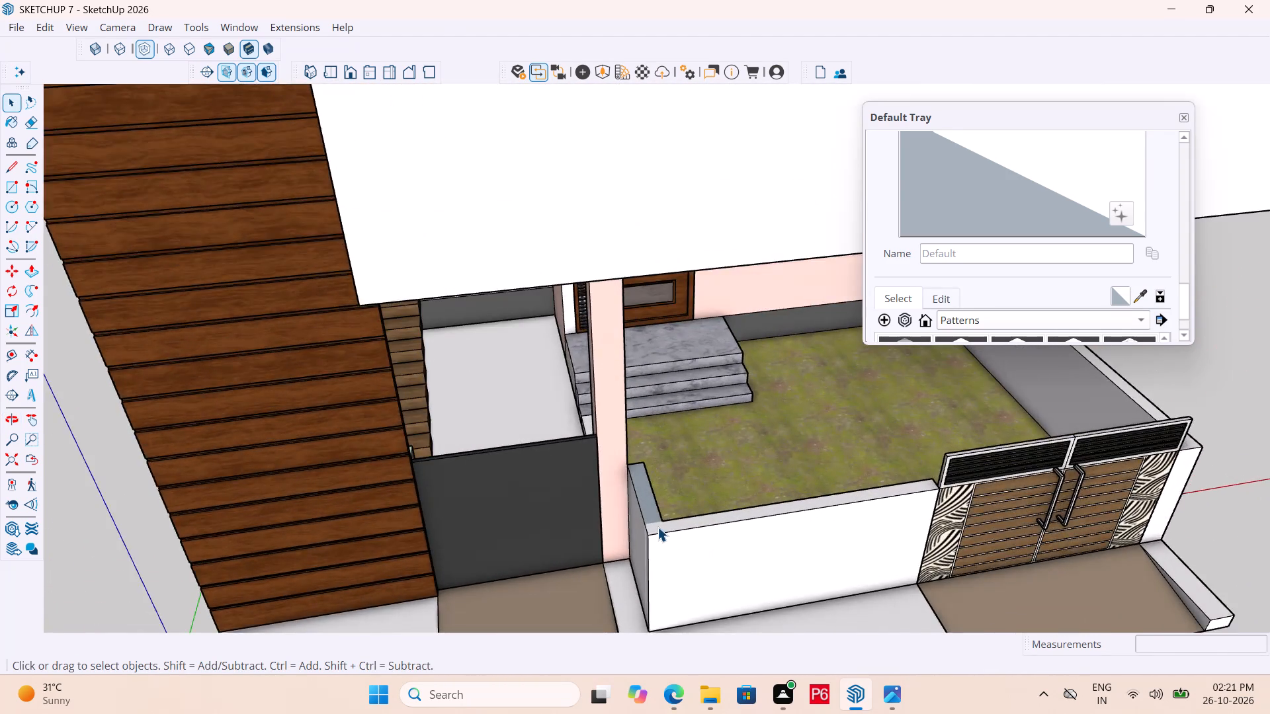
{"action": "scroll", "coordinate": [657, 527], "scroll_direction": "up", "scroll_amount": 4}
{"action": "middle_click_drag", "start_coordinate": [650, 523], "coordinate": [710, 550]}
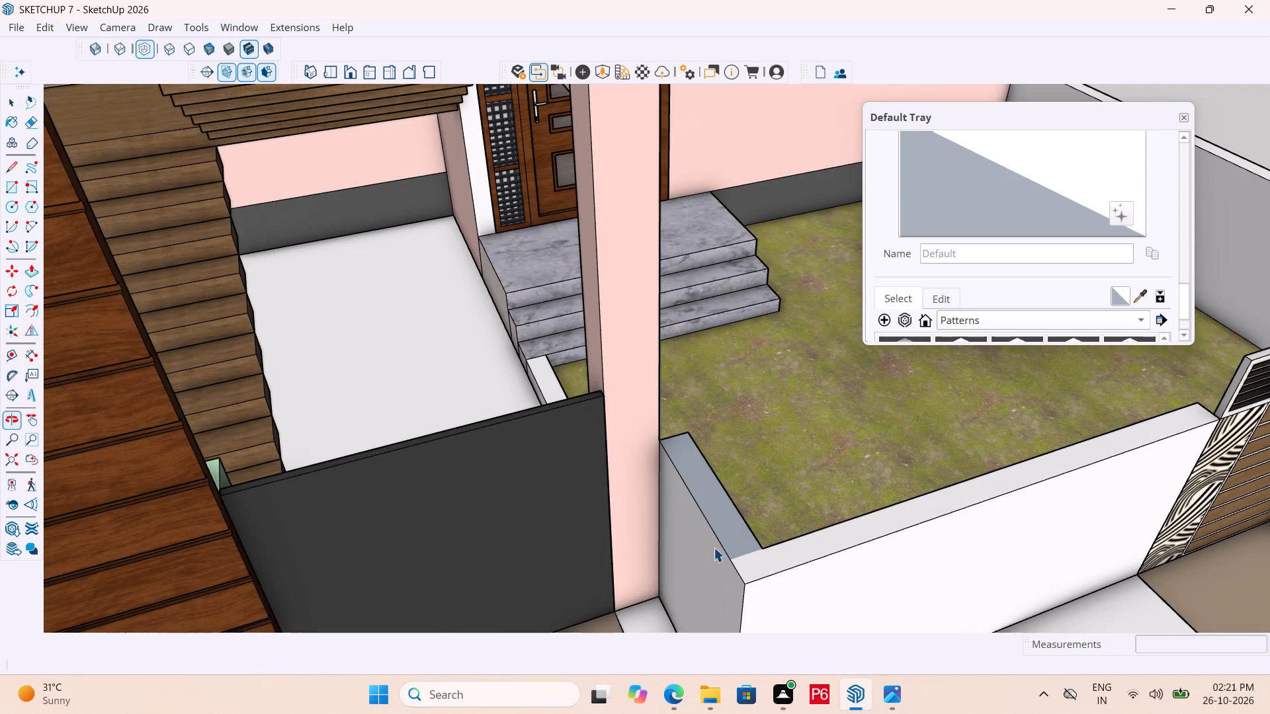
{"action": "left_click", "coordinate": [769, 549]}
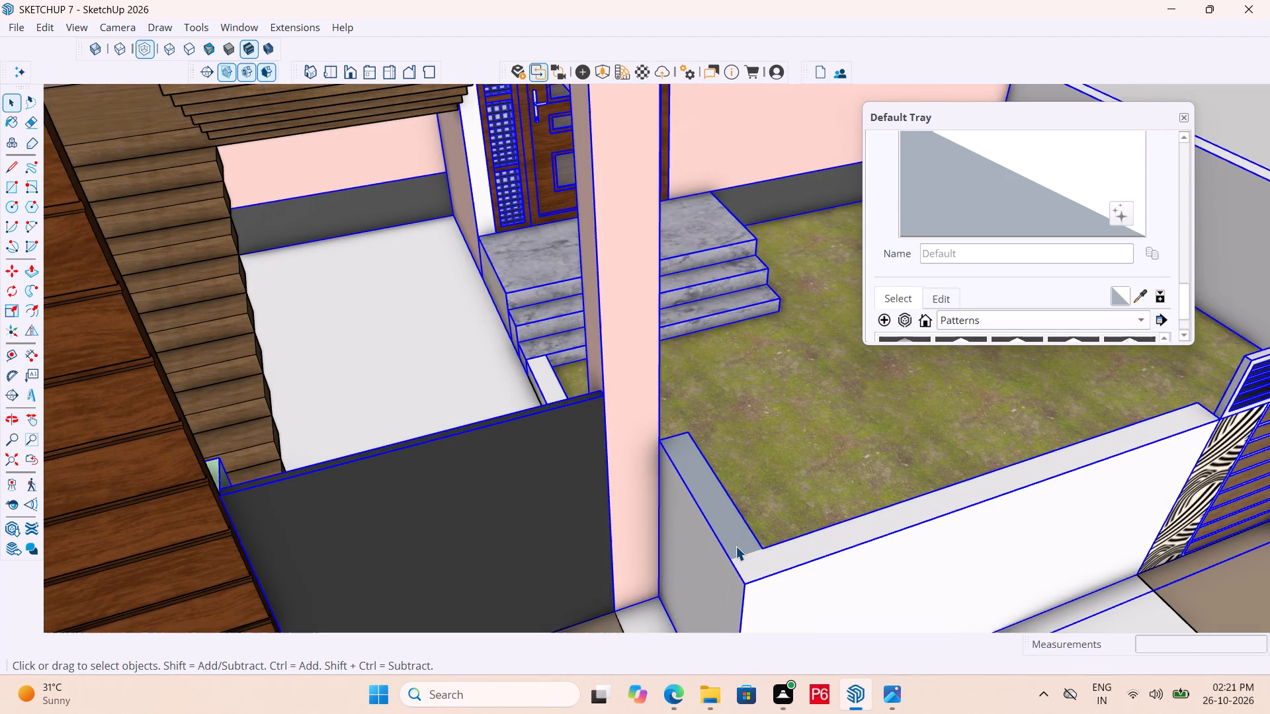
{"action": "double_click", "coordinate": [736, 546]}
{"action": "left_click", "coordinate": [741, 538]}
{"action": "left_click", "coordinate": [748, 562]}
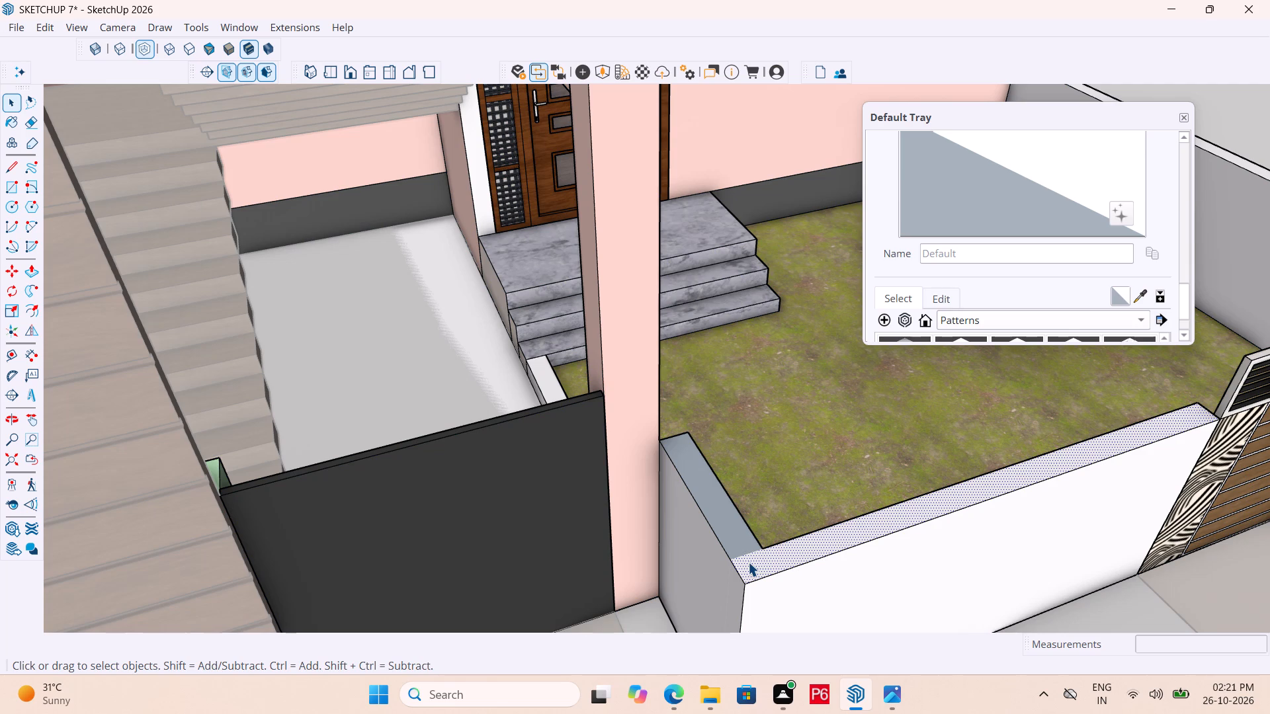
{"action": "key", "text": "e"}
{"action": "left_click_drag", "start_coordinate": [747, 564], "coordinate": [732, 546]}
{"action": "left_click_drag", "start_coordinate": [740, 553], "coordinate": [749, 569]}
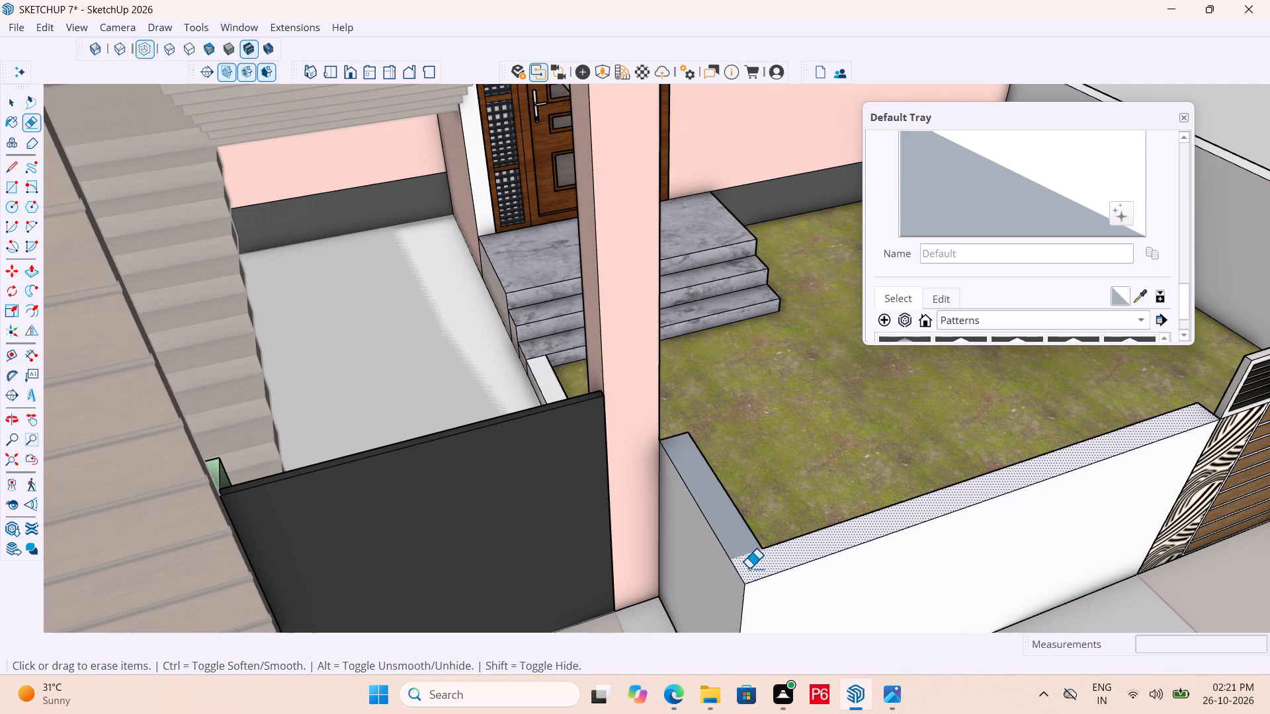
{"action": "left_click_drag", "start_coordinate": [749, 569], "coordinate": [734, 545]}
Save the model with the house group still open for editing.
{"action": "key", "text": "ctrl+s"}
{"action": "key", "text": "ctrl+s"}
{"action": "key", "text": "ctrl+s"}
{"action": "scroll", "coordinate": [674, 505], "scroll_direction": "down", "scroll_amount": 5, "text": "ctrl"}
{"action": "key", "text": "ctrl+s"}
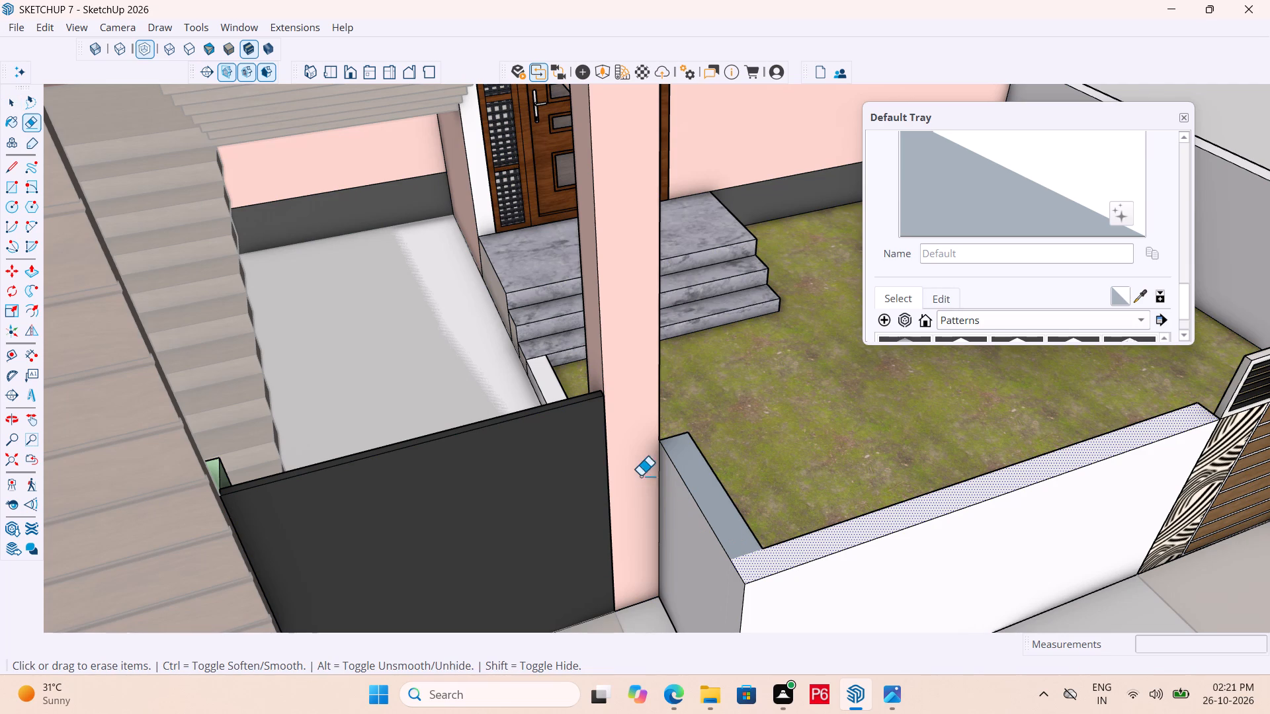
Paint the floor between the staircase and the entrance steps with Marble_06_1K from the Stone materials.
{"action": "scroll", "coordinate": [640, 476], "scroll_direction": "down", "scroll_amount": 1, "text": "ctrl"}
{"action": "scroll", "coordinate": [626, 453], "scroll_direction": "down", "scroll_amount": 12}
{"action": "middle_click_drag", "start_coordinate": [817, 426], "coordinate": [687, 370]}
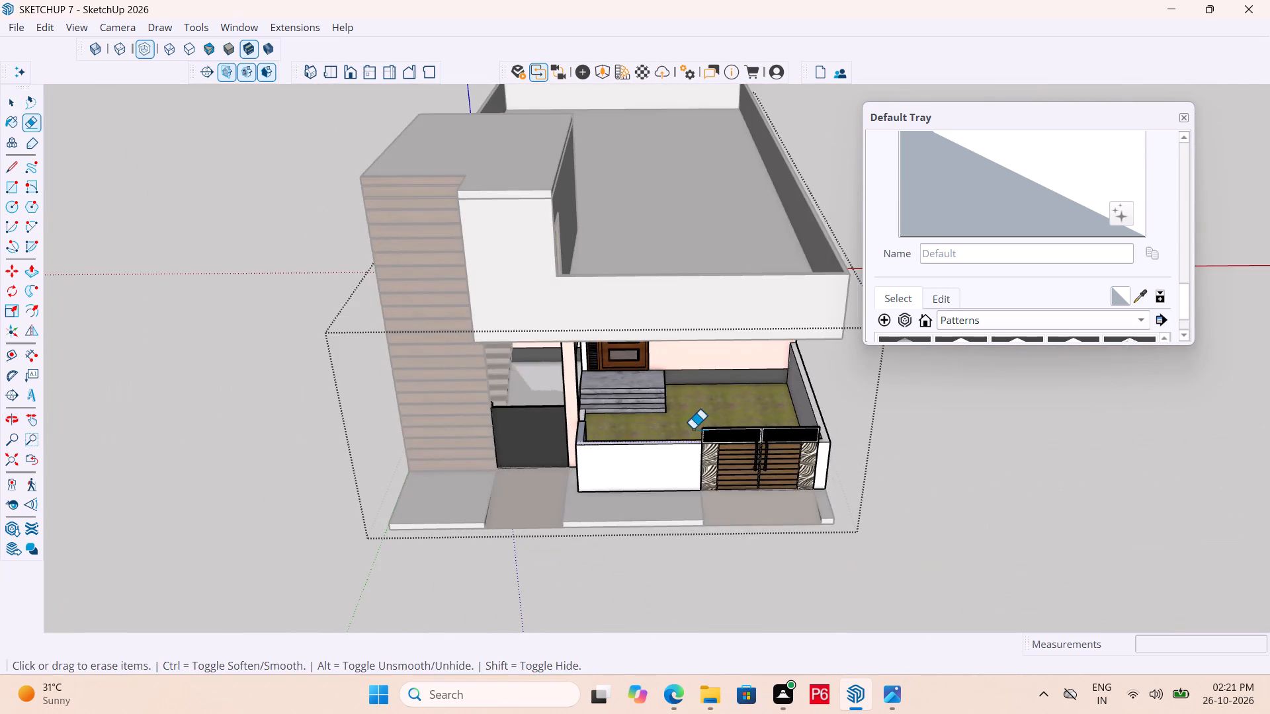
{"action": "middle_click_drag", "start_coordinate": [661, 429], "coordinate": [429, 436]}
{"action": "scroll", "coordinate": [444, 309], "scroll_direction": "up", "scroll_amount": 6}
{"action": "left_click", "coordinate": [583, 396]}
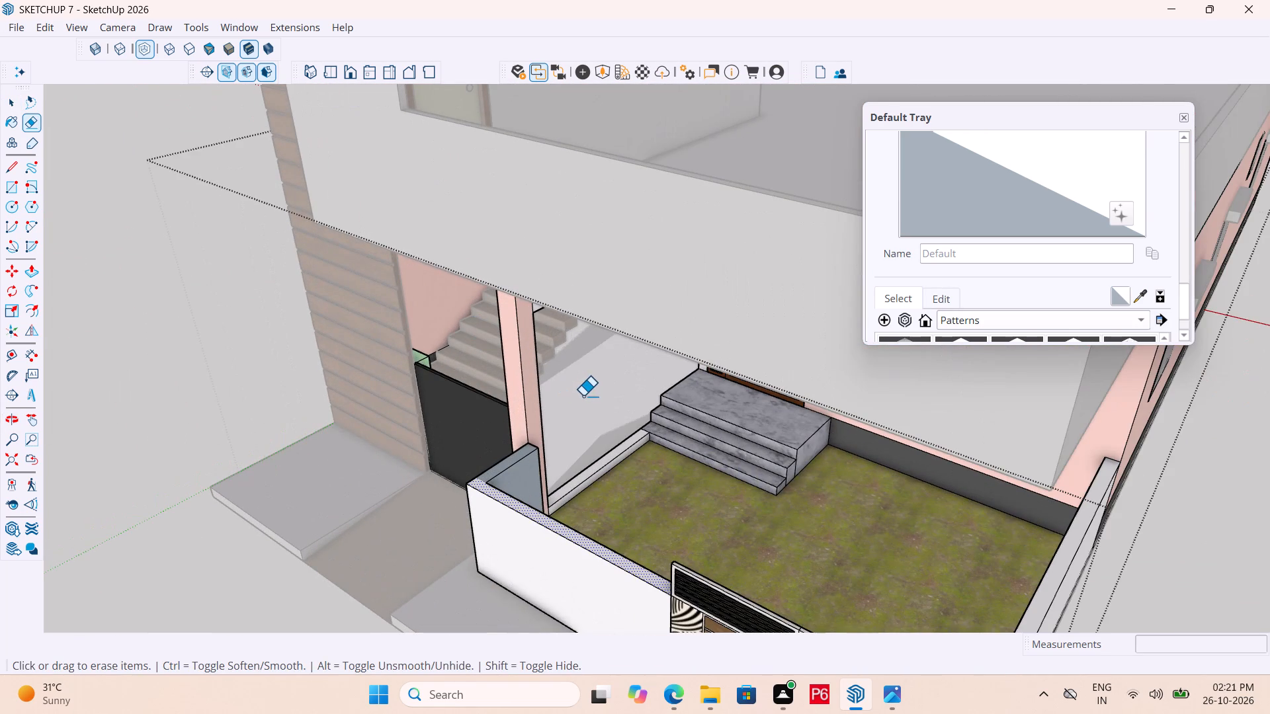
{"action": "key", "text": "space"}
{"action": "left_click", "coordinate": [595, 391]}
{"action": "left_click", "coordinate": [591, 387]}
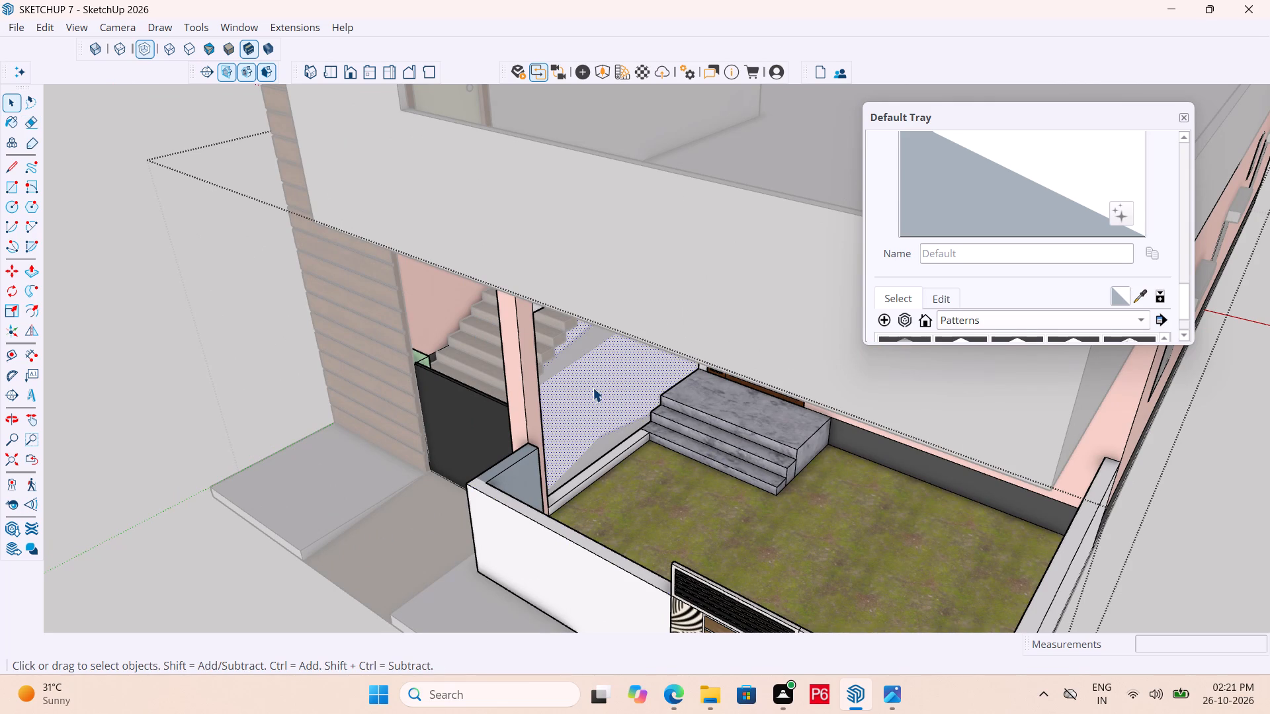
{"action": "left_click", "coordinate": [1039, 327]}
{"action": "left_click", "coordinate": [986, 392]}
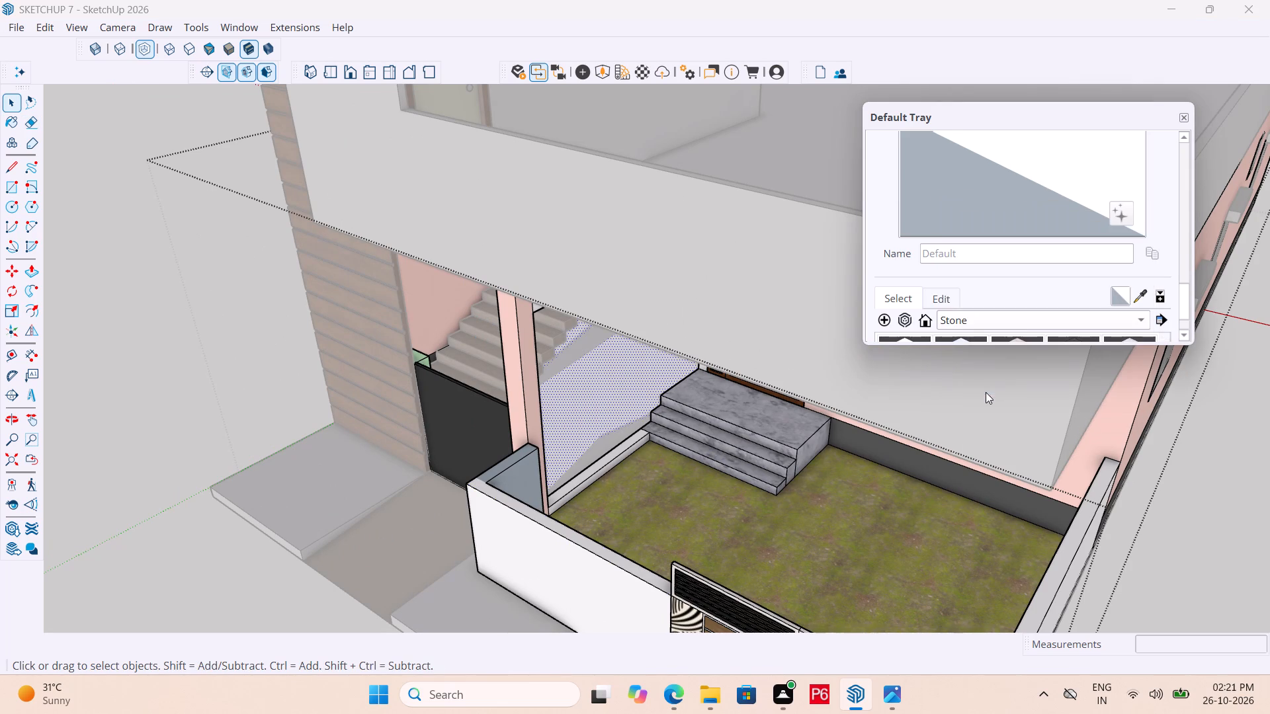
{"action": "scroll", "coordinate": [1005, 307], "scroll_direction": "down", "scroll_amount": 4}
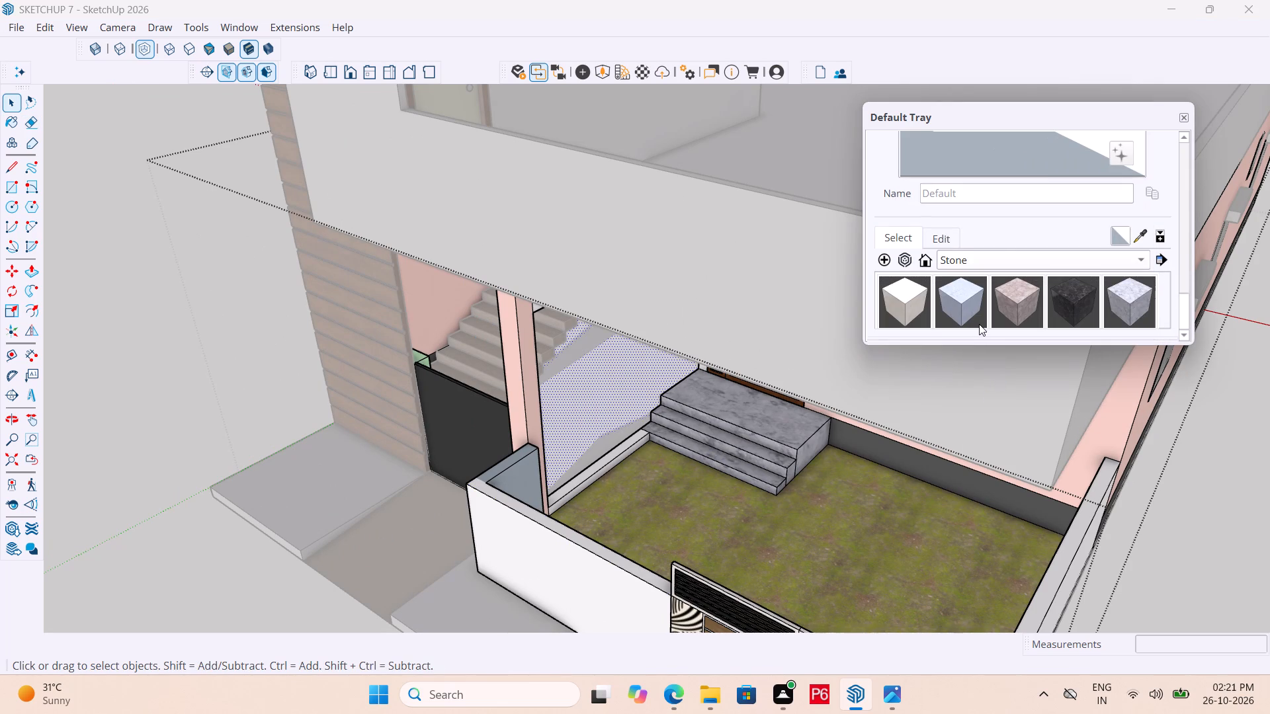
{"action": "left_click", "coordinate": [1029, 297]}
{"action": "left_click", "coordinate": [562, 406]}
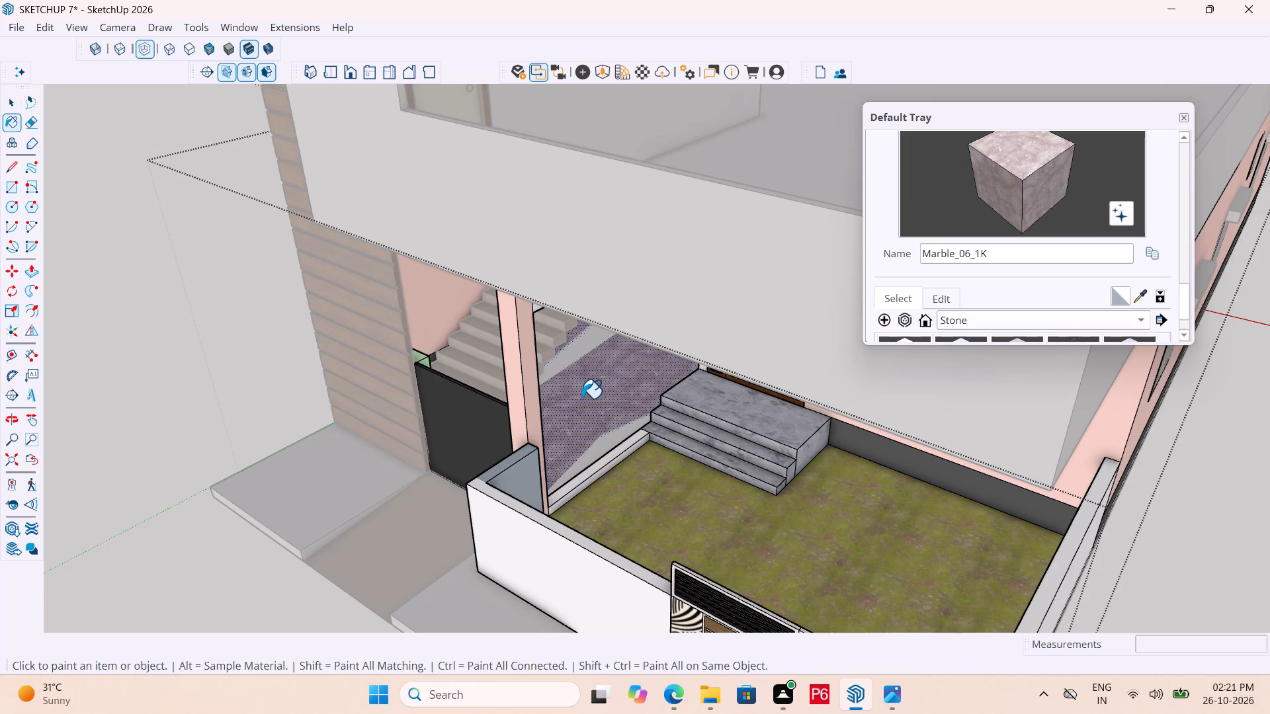
Paint the floor between the staircase and the entrance steps with the Stone material Marble_01_1K, close the group and save.
{"action": "scroll", "coordinate": [982, 334], "scroll_direction": "down", "scroll_amount": 2}
{"action": "left_click", "coordinate": [919, 292]}
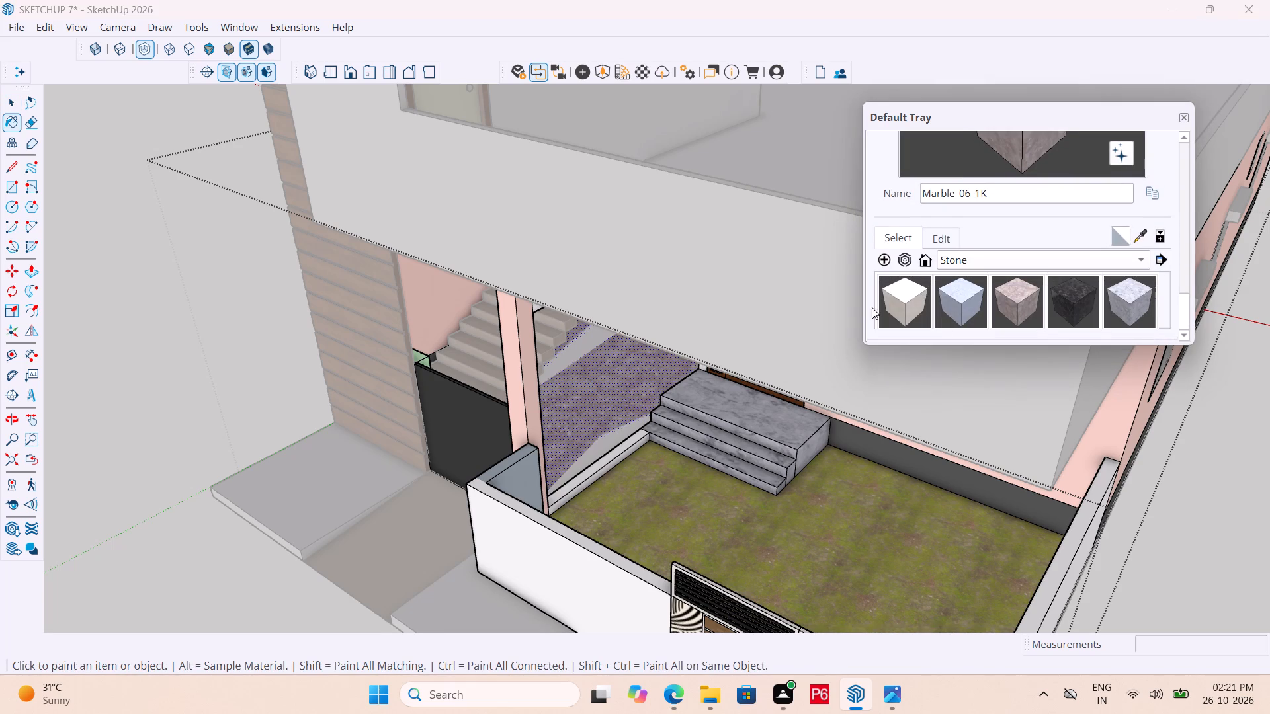
{"action": "left_click", "coordinate": [642, 396]}
{"action": "scroll", "coordinate": [608, 399], "scroll_direction": "down", "scroll_amount": 7}
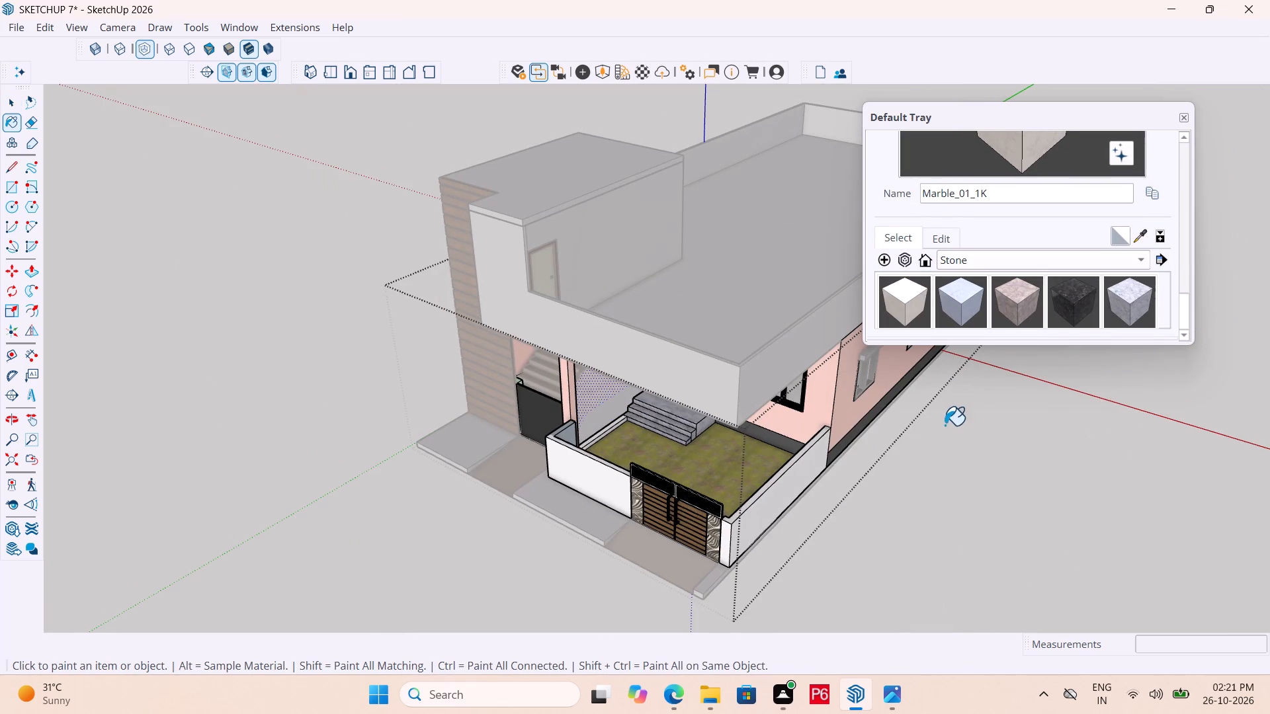
{"action": "key", "text": "space"}
{"action": "left_click", "coordinate": [944, 430]}
{"action": "middle_click_drag", "start_coordinate": [647, 408], "coordinate": [671, 416]}
{"action": "key", "text": "ctrl+s"}
{"action": "key", "text": "ctrl+s"}
{"action": "key", "text": "ctrl+s"}
Push/Pull the marble floor face beside the entrance steps by 1" inside the house group and save the model.
{"action": "scroll", "coordinate": [604, 430], "scroll_direction": "up", "scroll_amount": 7, "text": "ctrl"}
{"action": "middle_click_drag", "start_coordinate": [616, 414], "coordinate": [631, 402]}
{"action": "scroll", "coordinate": [649, 381], "scroll_direction": "up", "scroll_amount": 3}
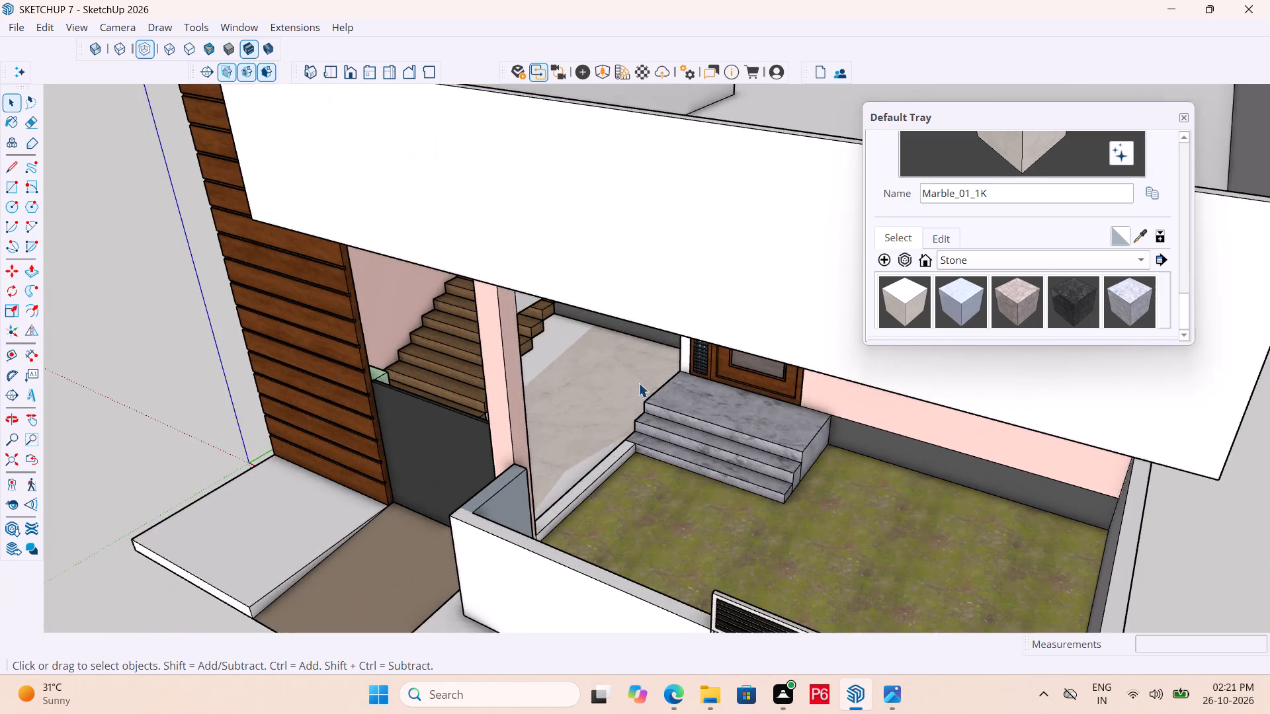
{"action": "scroll", "coordinate": [638, 383], "scroll_direction": "up", "scroll_amount": 5}
{"action": "left_click", "coordinate": [609, 376]}
{"action": "double_click", "coordinate": [602, 372]}
{"action": "left_click", "coordinate": [572, 366]}
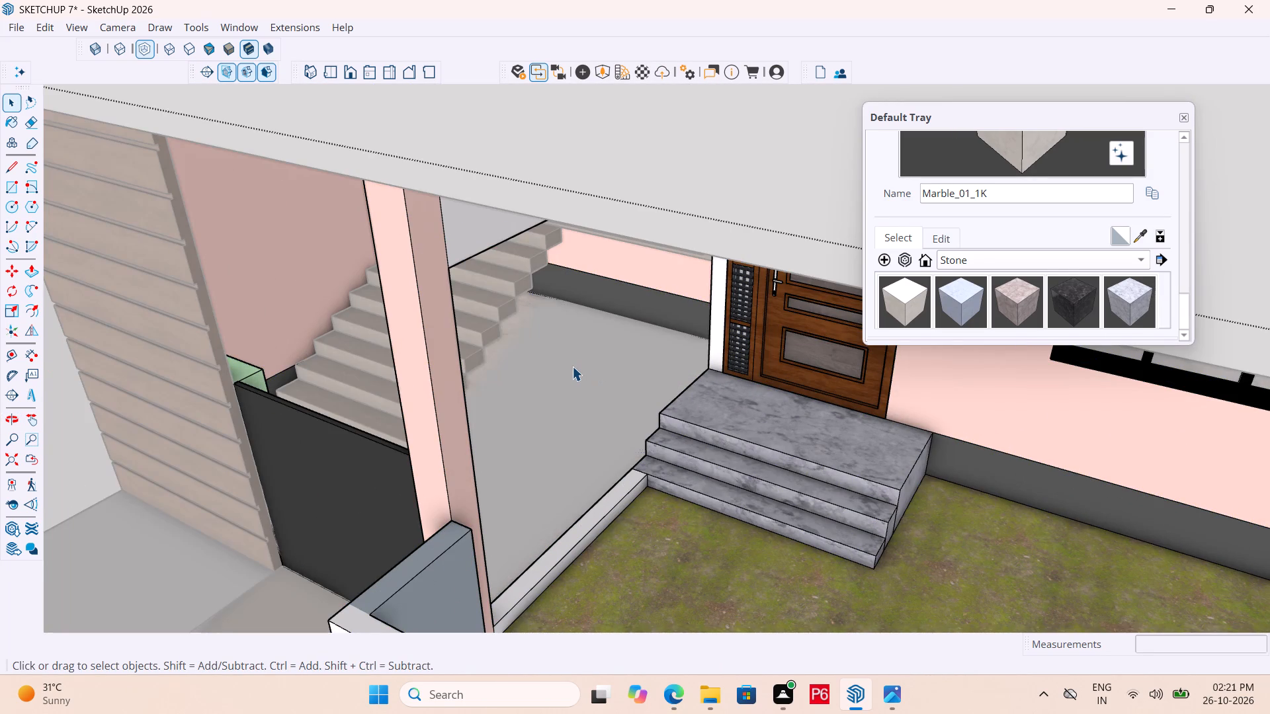
{"action": "key", "text": "p"}
{"action": "left_click", "coordinate": [572, 366]}
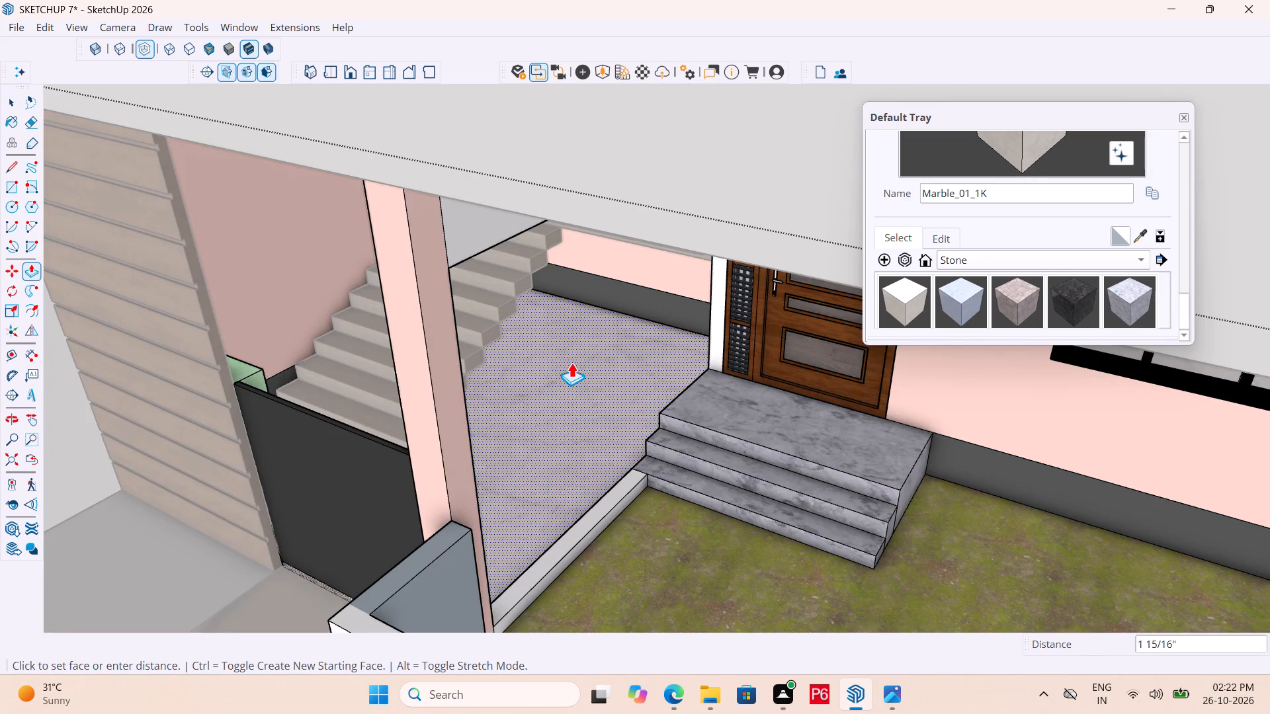
{"action": "type", "text": "1\""}
{"action": "key", "text": "Return"}
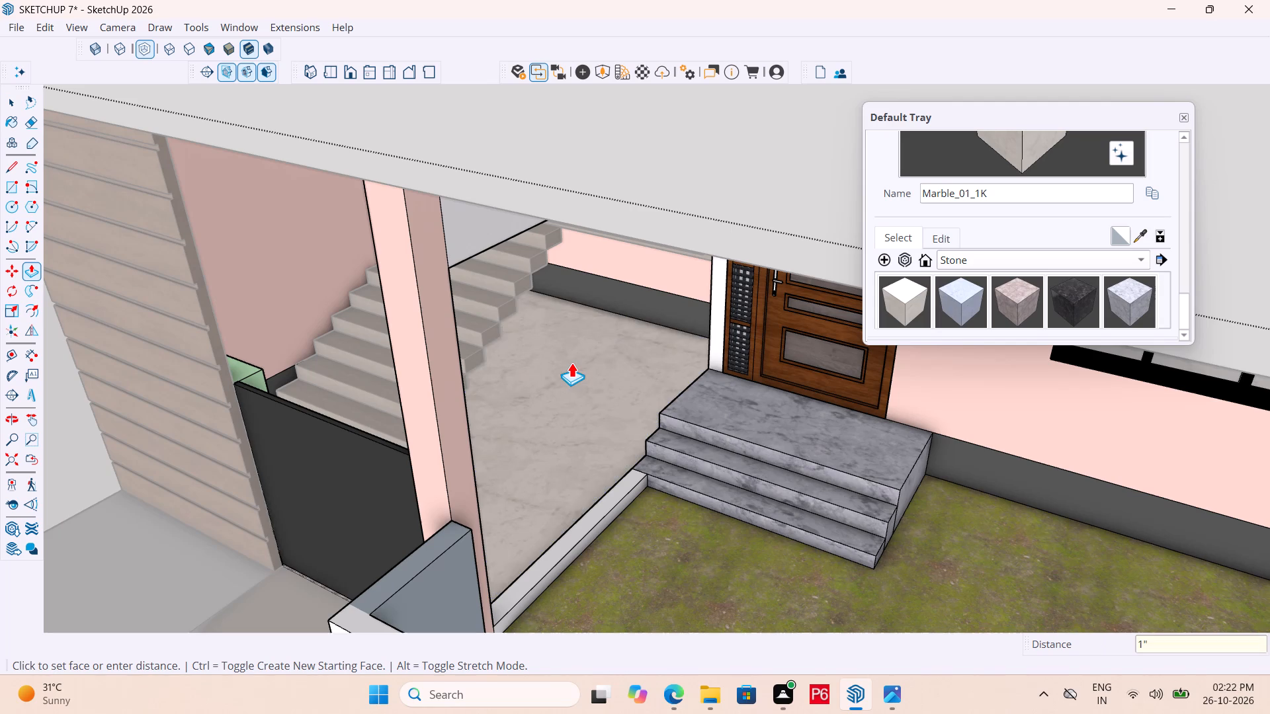
{"action": "scroll", "coordinate": [571, 362], "scroll_direction": "down", "scroll_amount": 6}
{"action": "key", "text": "ctrl+s"}
{"action": "key", "text": "ctrl+s"}
{"action": "key", "text": "ctrl+s"}
{"action": "key", "text": "ctrl+s"}
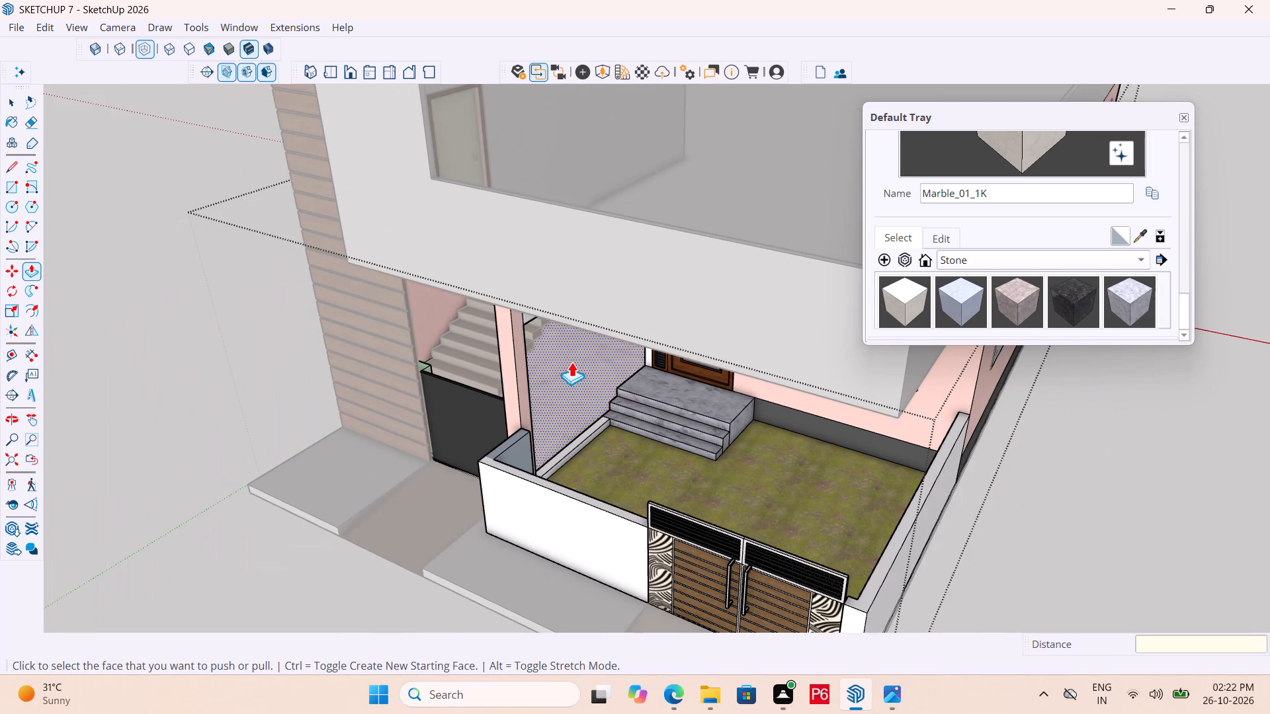
{"action": "key", "text": "ctrl+s"}
{"action": "key", "text": "ctrl+s"}
Close the house group and save the model with the house's front in view.
{"action": "scroll", "coordinate": [560, 364], "scroll_direction": "down", "scroll_amount": 5}
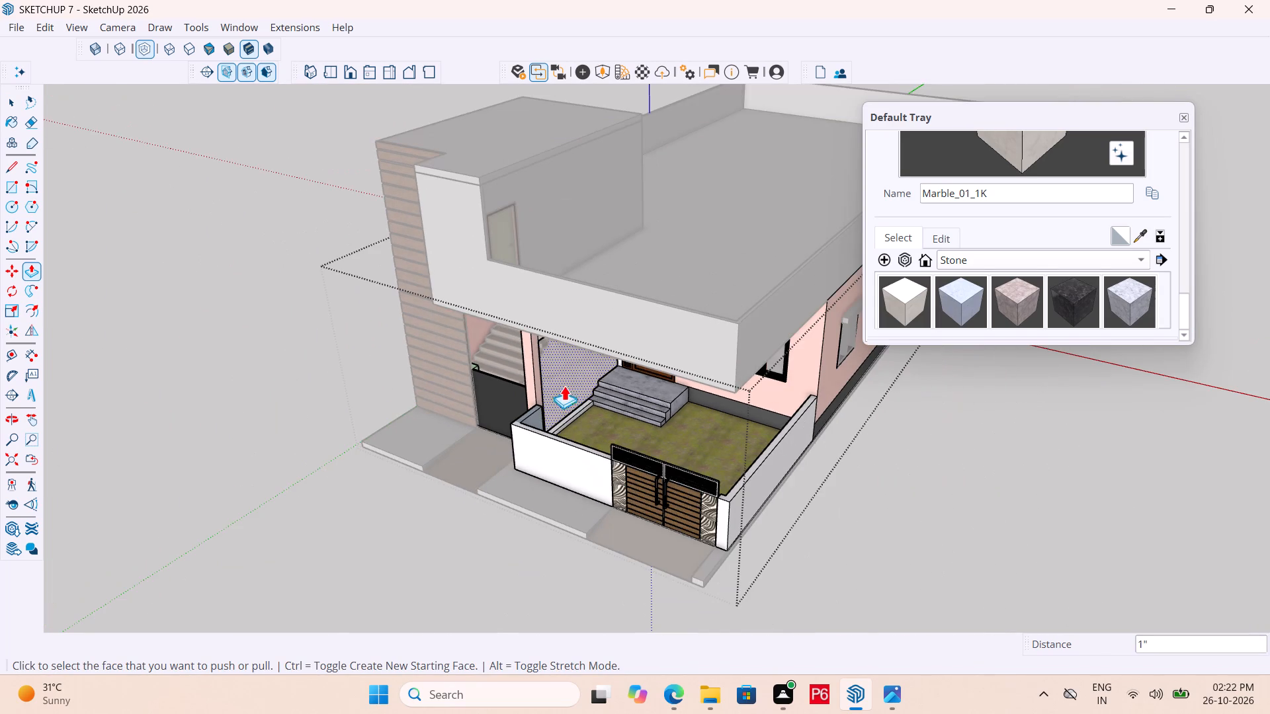
{"action": "middle_click_drag", "start_coordinate": [597, 413], "coordinate": [633, 423]}
{"action": "key", "text": "space"}
{"action": "left_click", "coordinate": [882, 462]}
{"action": "middle_click_drag", "start_coordinate": [670, 426], "coordinate": [614, 398]}
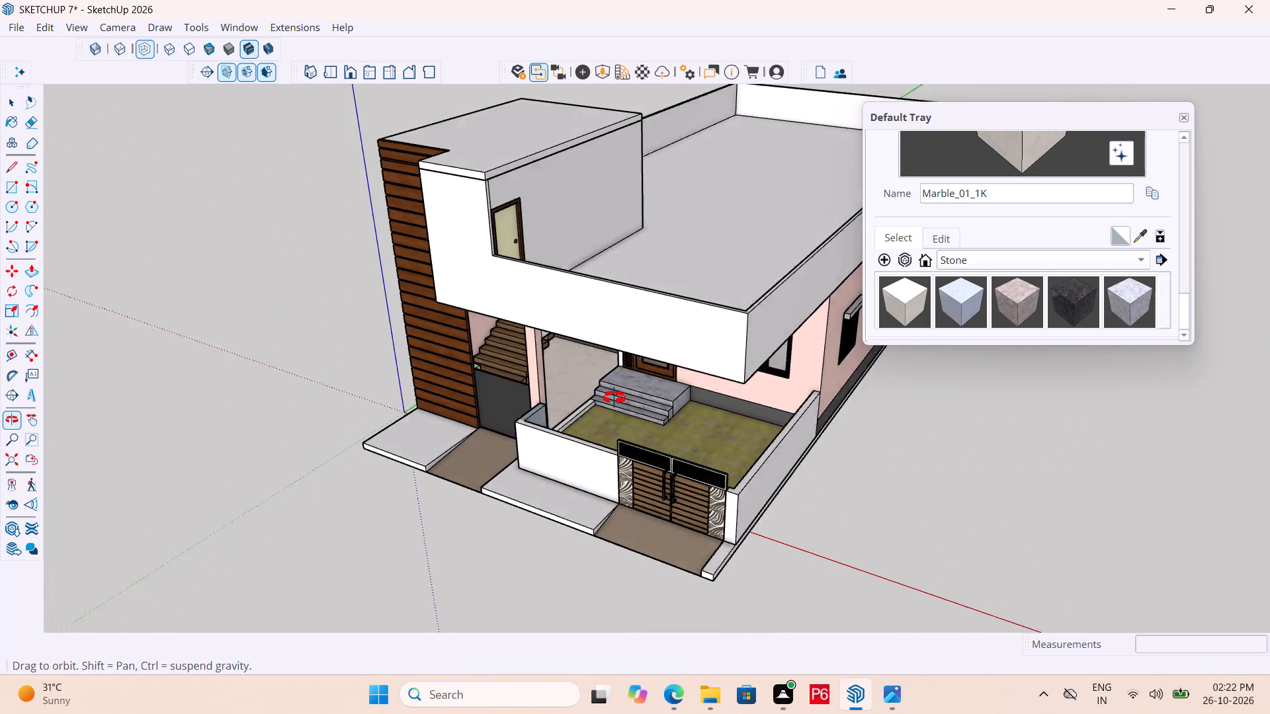
{"action": "middle_click_drag", "start_coordinate": [614, 398], "coordinate": [599, 401]}
{"action": "key", "text": "ctrl+s"}
{"action": "key", "text": "ctrl+s"}
{"action": "key", "text": "ctrl+s"}
{"action": "key", "text": "ctrl+s"}
{"action": "key", "text": "ctrl+s"}
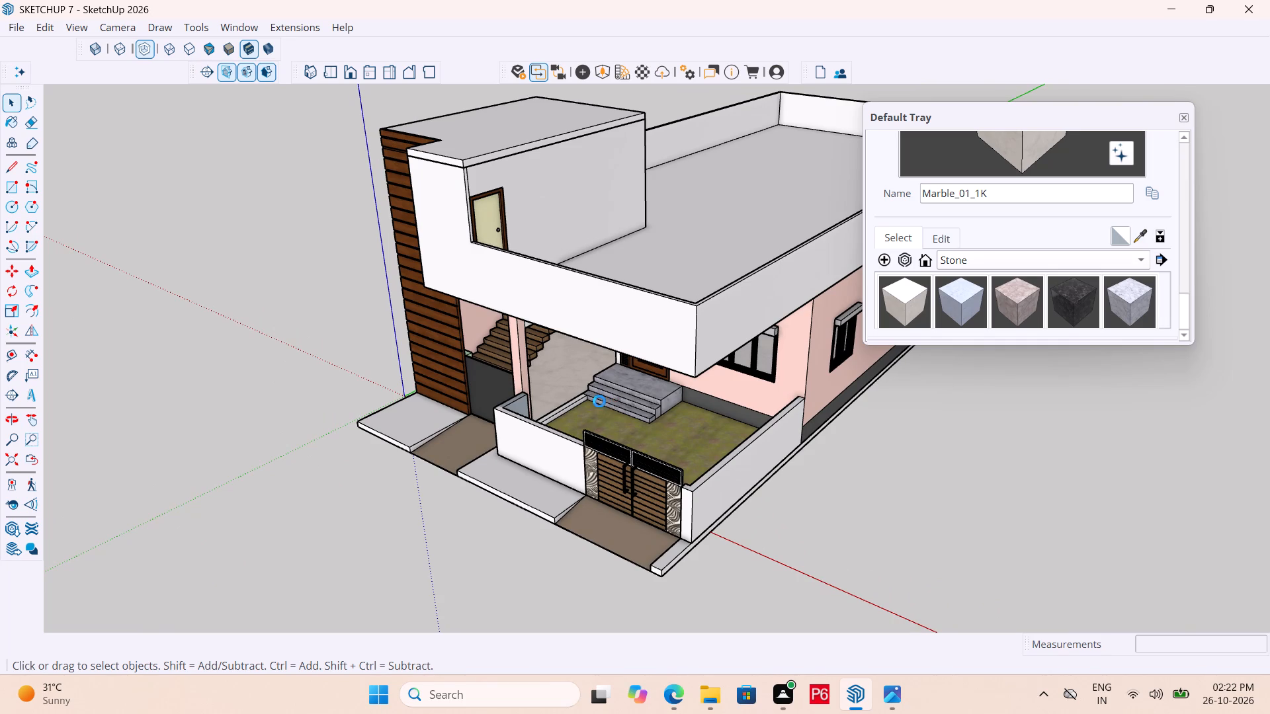
{"action": "key", "text": "ctrl+s"}
{"action": "key", "text": "ctrl+s"}
{"action": "key", "text": "ctrl+s"}
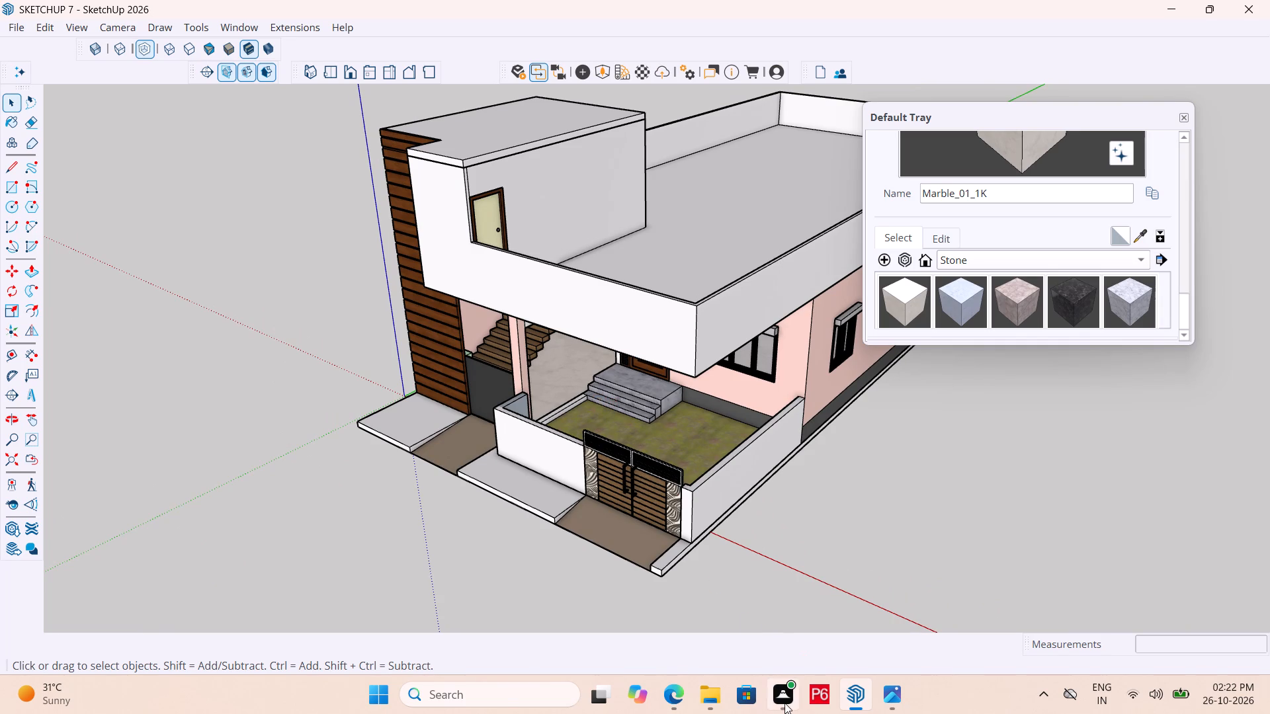
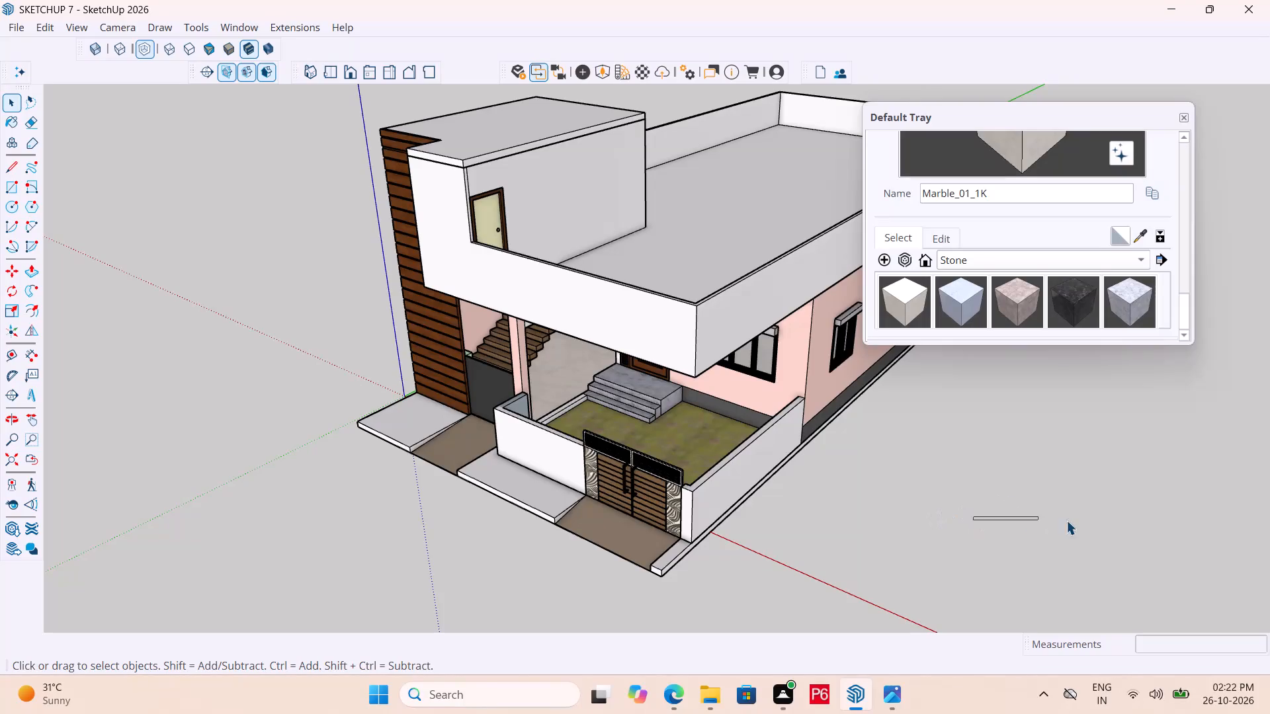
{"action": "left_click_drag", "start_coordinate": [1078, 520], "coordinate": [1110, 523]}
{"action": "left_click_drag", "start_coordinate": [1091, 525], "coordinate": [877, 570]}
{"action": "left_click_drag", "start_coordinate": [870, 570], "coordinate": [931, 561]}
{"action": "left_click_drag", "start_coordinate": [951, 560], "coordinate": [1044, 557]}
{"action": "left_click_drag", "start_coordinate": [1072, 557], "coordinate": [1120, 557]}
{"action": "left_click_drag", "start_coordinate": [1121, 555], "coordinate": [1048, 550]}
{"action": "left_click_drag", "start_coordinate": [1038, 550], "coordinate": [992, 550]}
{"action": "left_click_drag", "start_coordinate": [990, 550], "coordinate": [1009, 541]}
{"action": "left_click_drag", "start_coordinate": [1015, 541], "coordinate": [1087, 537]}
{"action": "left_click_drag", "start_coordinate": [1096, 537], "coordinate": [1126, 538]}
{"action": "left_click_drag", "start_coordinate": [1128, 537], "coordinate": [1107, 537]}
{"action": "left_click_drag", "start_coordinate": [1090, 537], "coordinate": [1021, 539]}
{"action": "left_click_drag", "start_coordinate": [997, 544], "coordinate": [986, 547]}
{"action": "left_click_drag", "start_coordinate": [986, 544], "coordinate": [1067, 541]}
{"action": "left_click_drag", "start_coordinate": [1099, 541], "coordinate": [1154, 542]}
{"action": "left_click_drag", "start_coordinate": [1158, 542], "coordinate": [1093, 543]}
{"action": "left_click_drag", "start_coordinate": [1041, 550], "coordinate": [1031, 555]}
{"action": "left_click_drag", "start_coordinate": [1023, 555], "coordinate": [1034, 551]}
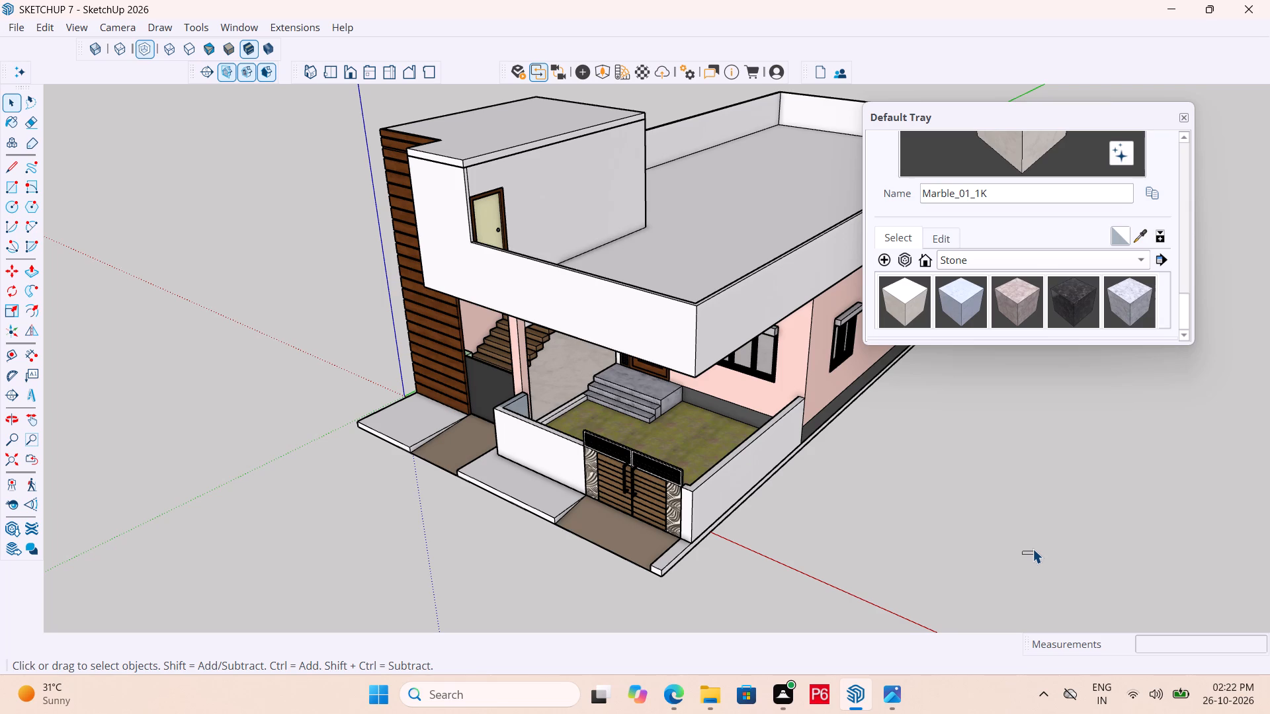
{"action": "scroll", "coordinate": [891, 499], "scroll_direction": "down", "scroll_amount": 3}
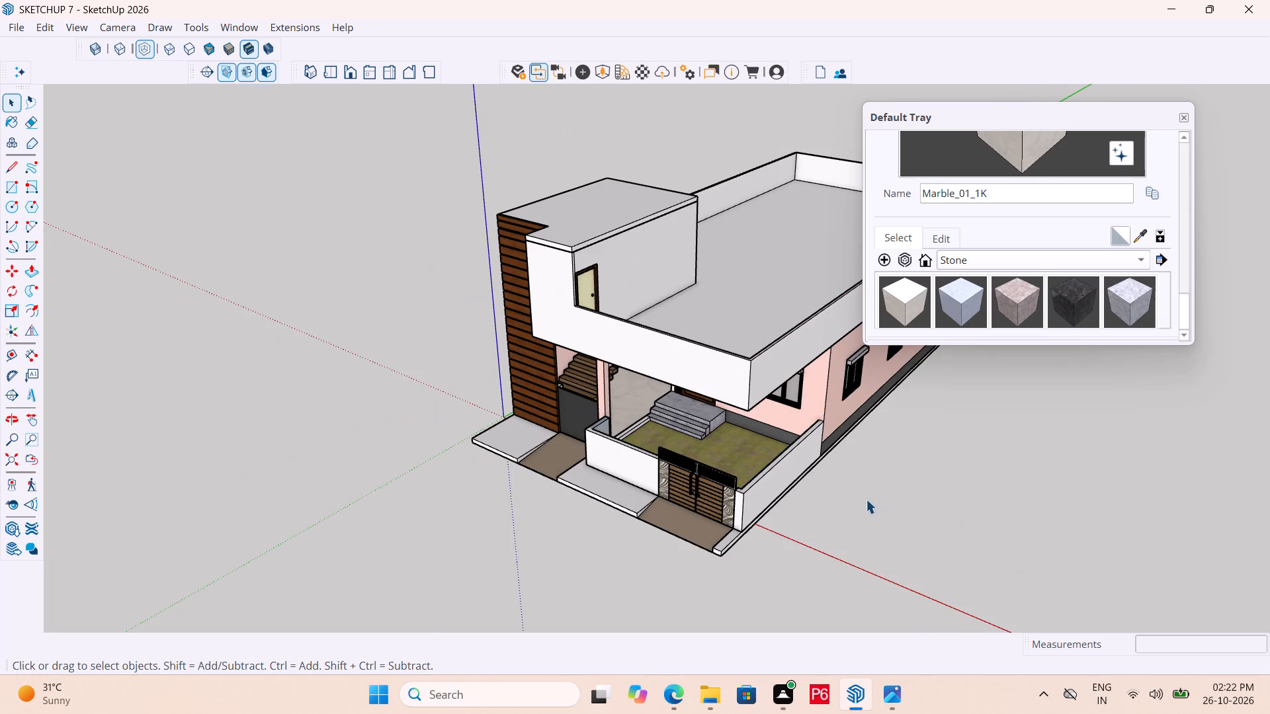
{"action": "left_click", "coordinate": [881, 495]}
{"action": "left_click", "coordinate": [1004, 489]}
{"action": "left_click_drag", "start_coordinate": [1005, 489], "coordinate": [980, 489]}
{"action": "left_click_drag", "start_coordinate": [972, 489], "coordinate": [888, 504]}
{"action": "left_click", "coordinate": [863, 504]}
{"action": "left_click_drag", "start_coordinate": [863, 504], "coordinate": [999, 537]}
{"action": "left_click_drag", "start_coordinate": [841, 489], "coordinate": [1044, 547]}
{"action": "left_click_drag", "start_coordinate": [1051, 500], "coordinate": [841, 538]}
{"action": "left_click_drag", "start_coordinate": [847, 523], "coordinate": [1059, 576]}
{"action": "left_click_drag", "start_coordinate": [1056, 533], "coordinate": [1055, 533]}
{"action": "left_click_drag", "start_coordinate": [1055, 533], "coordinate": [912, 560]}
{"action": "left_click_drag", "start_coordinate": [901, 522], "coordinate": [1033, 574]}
Save the model with the house's front, gate and entrance steps in view.
{"action": "middle_click_drag", "start_coordinate": [939, 530], "coordinate": [953, 523]}
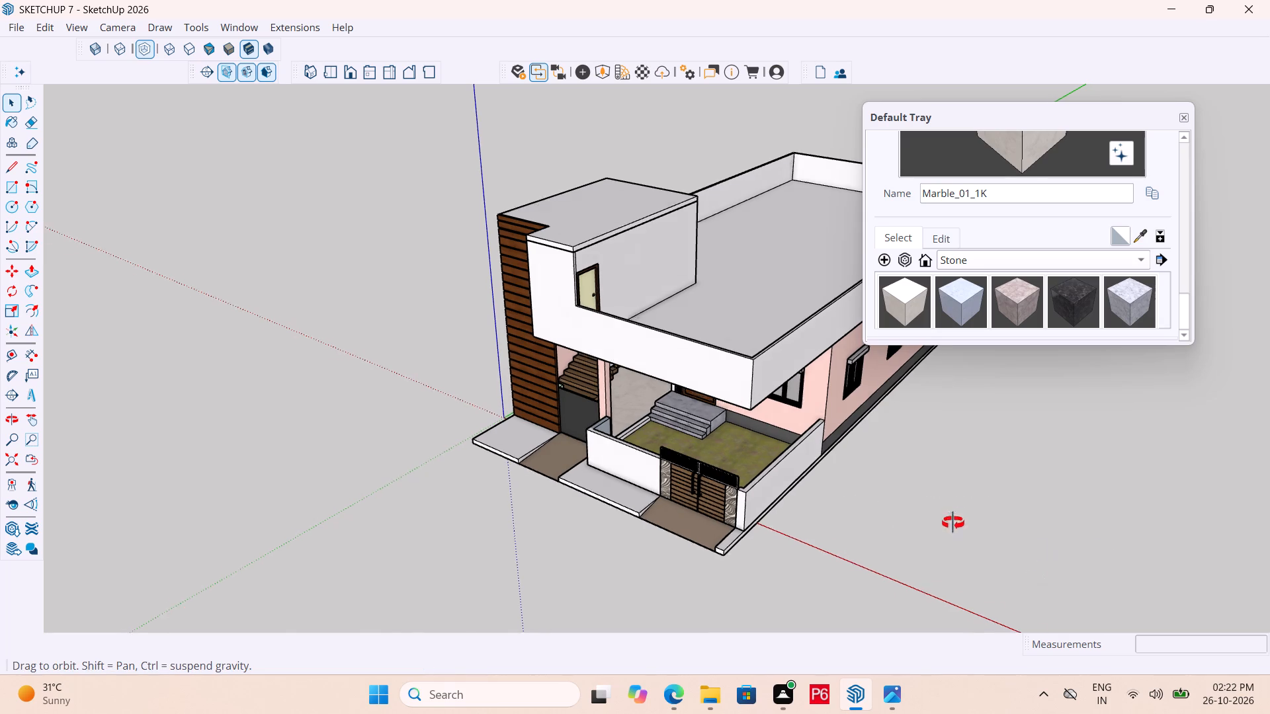
{"action": "middle_click_drag", "start_coordinate": [953, 523], "coordinate": [1009, 517]}
{"action": "key", "text": "ctrl+s"}
{"action": "key", "text": "ctrl+s"}
{"action": "key", "text": "ctrl+s"}
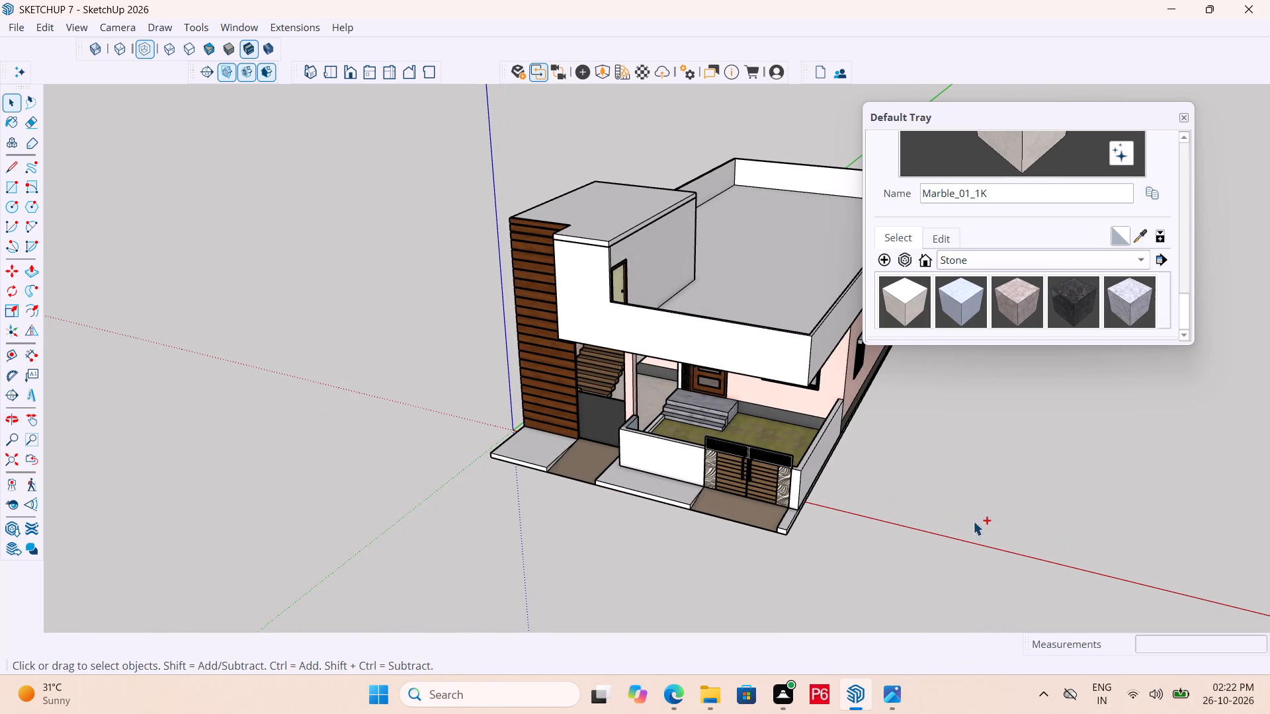
{"action": "key", "text": "ctrl+s"}
{"action": "key", "text": "ctrl+s"}
{"action": "key", "text": "ctrl+s"}
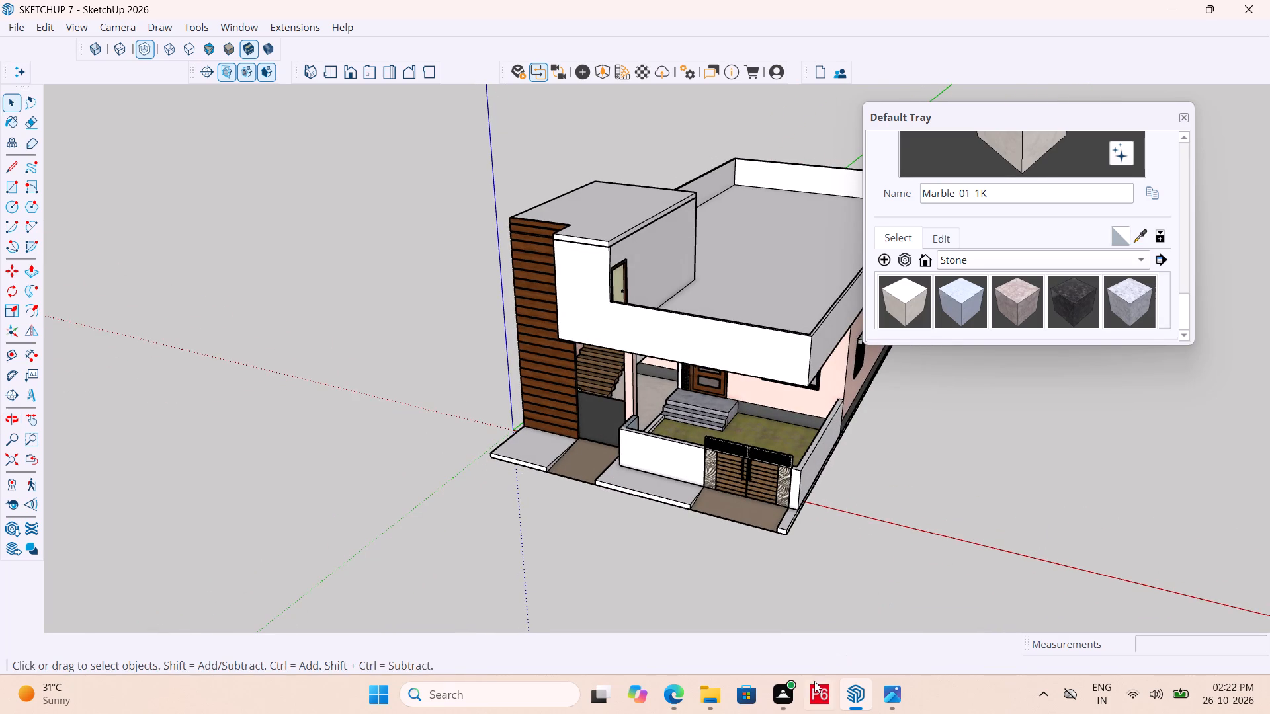
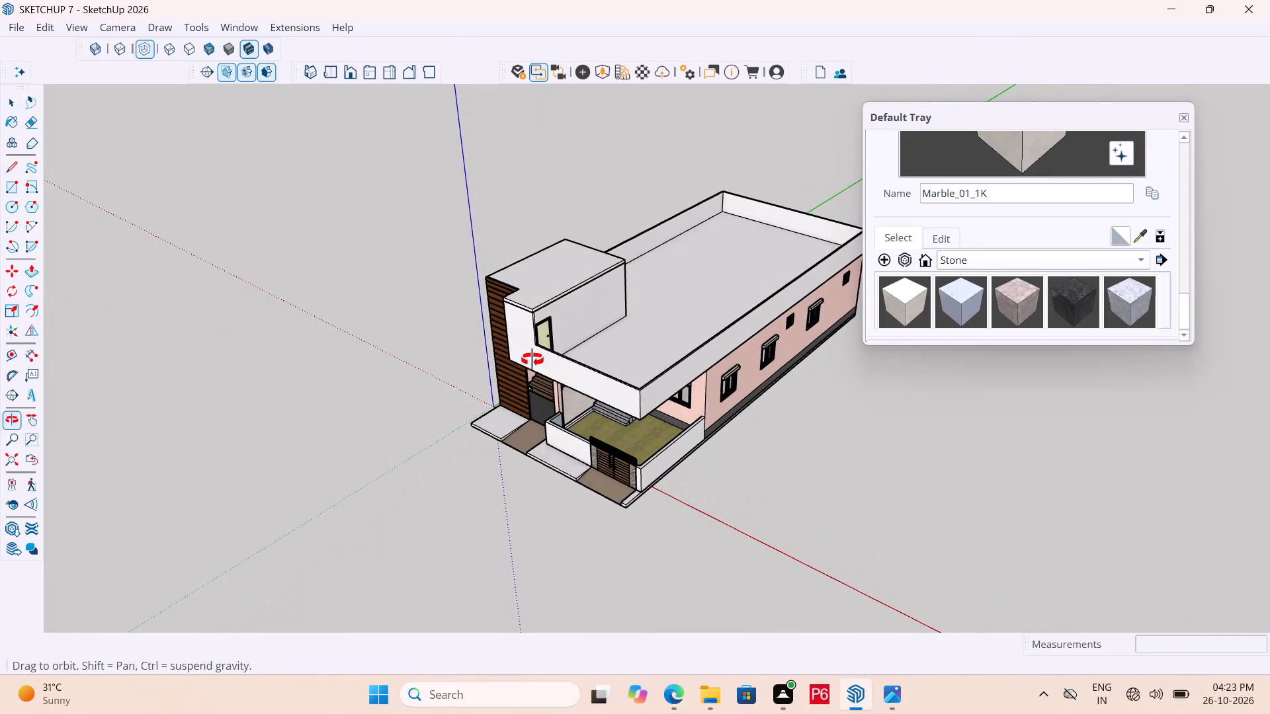
Draw a closed four-sided face with the Line tool on the open ground beside the house's windowed side wall.
{"action": "key", "text": "l"}
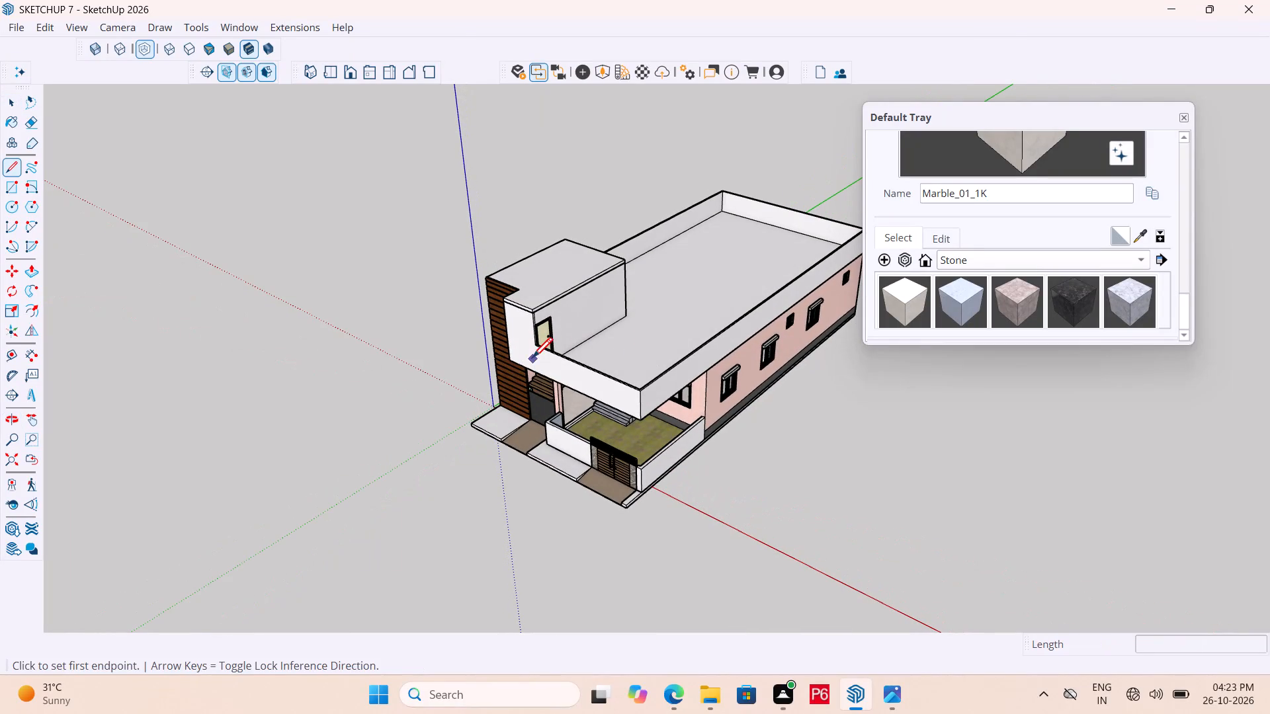
{"action": "key", "text": "space"}
{"action": "scroll", "coordinate": [426, 337], "scroll_direction": "down", "scroll_amount": 5}
{"action": "key", "text": "l"}
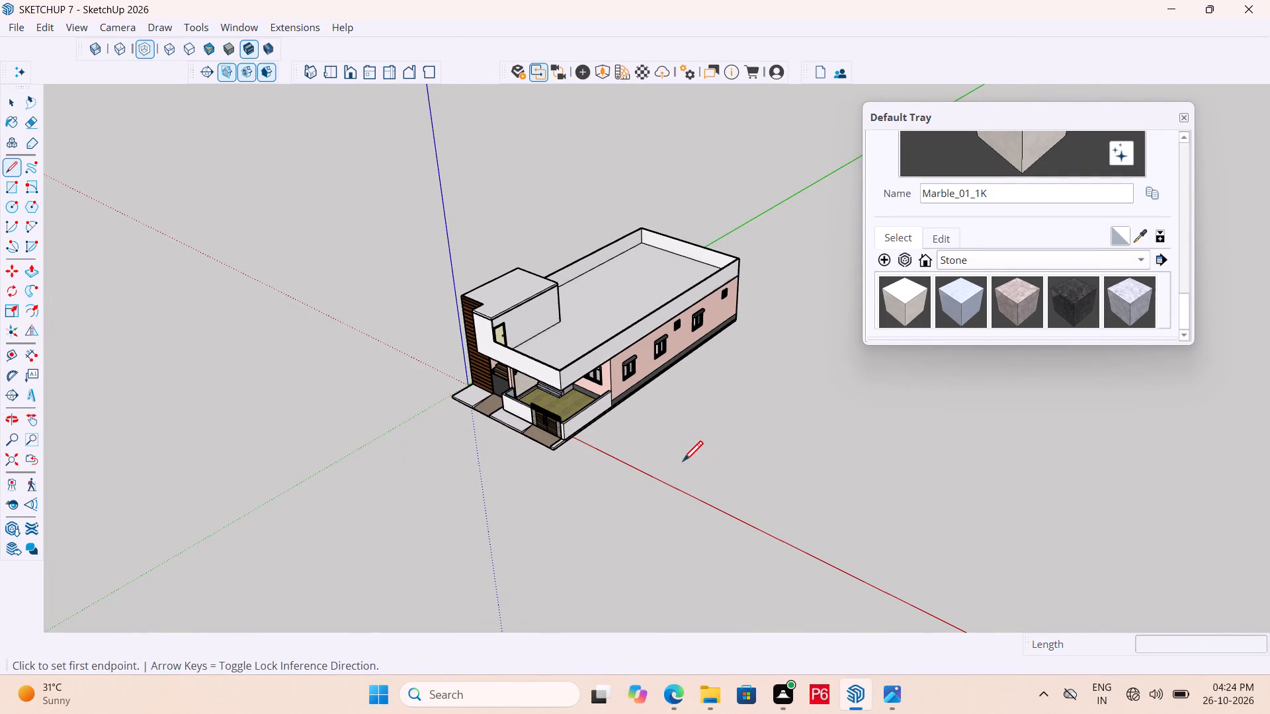
{"action": "left_click", "coordinate": [667, 475]}
{"action": "scroll", "coordinate": [527, 432], "scroll_direction": "down", "scroll_amount": 5}
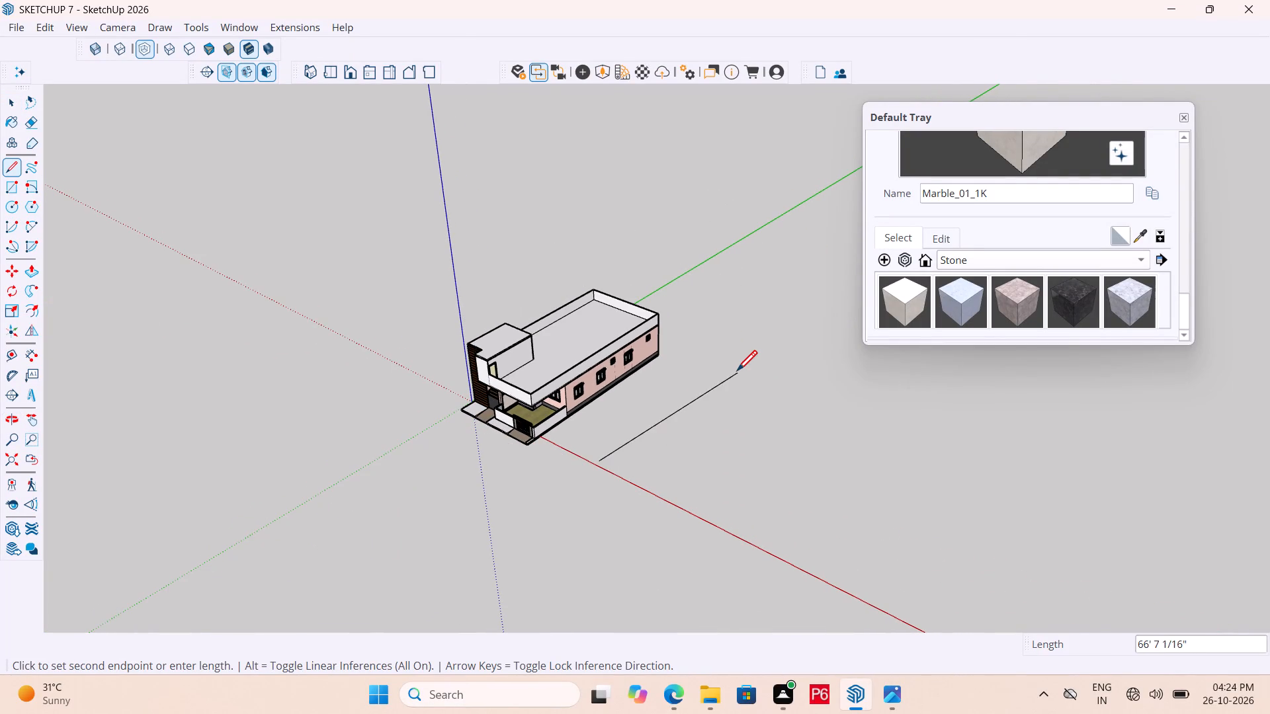
{"action": "left_click", "coordinate": [728, 369]}
{"action": "left_click", "coordinate": [851, 415]}
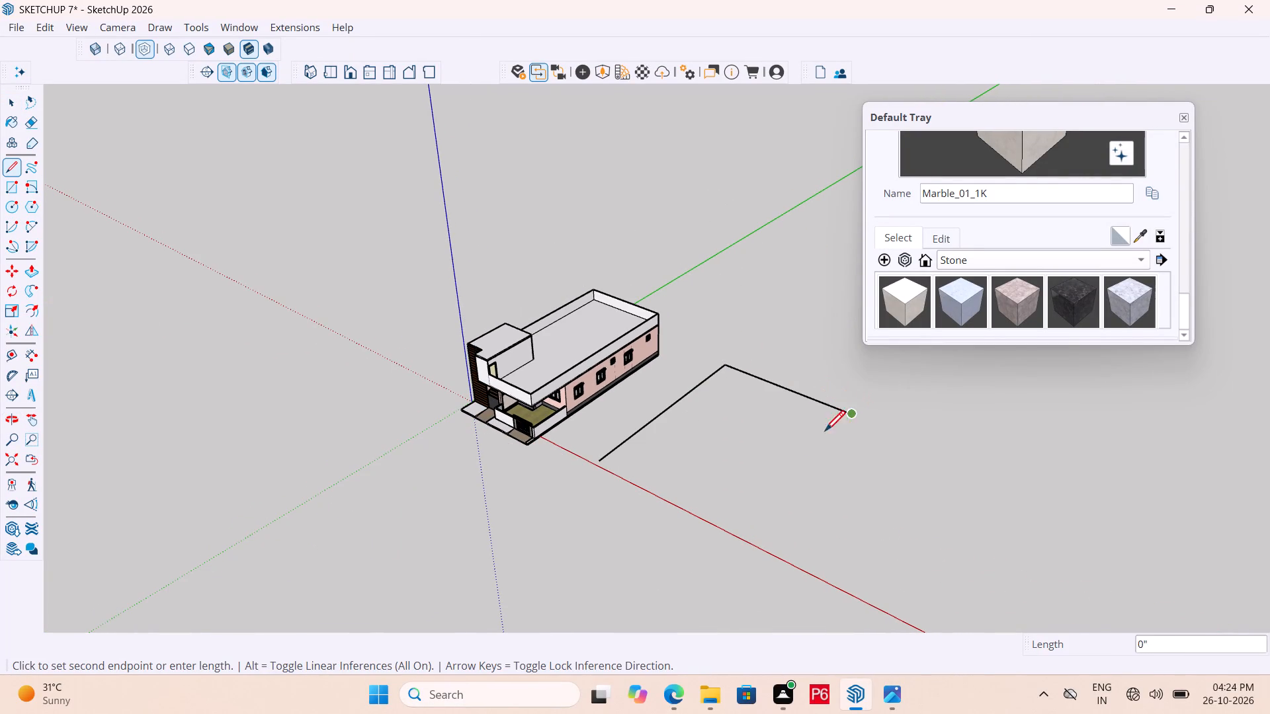
{"action": "left_click_drag", "start_coordinate": [732, 532], "coordinate": [726, 524]}
{"action": "left_click", "coordinate": [605, 456]}
{"action": "key", "text": "space"}
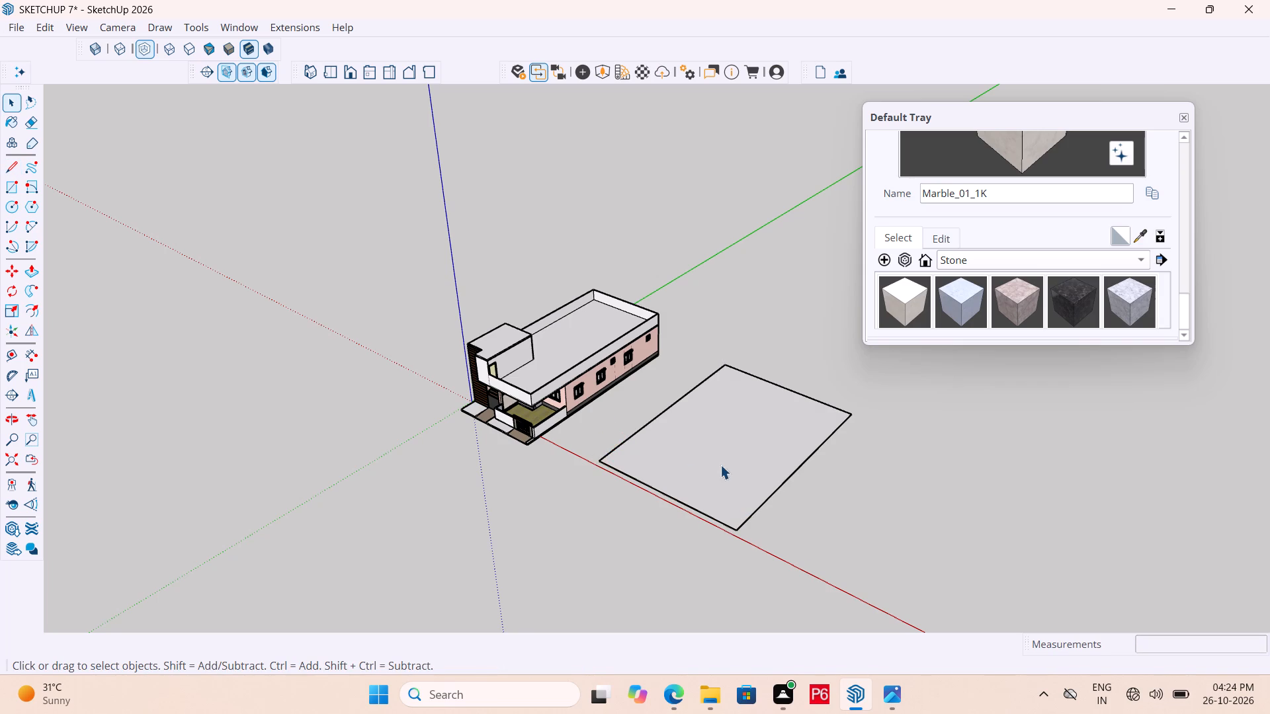
{"action": "scroll", "coordinate": [845, 387], "scroll_direction": "up", "scroll_amount": 5}
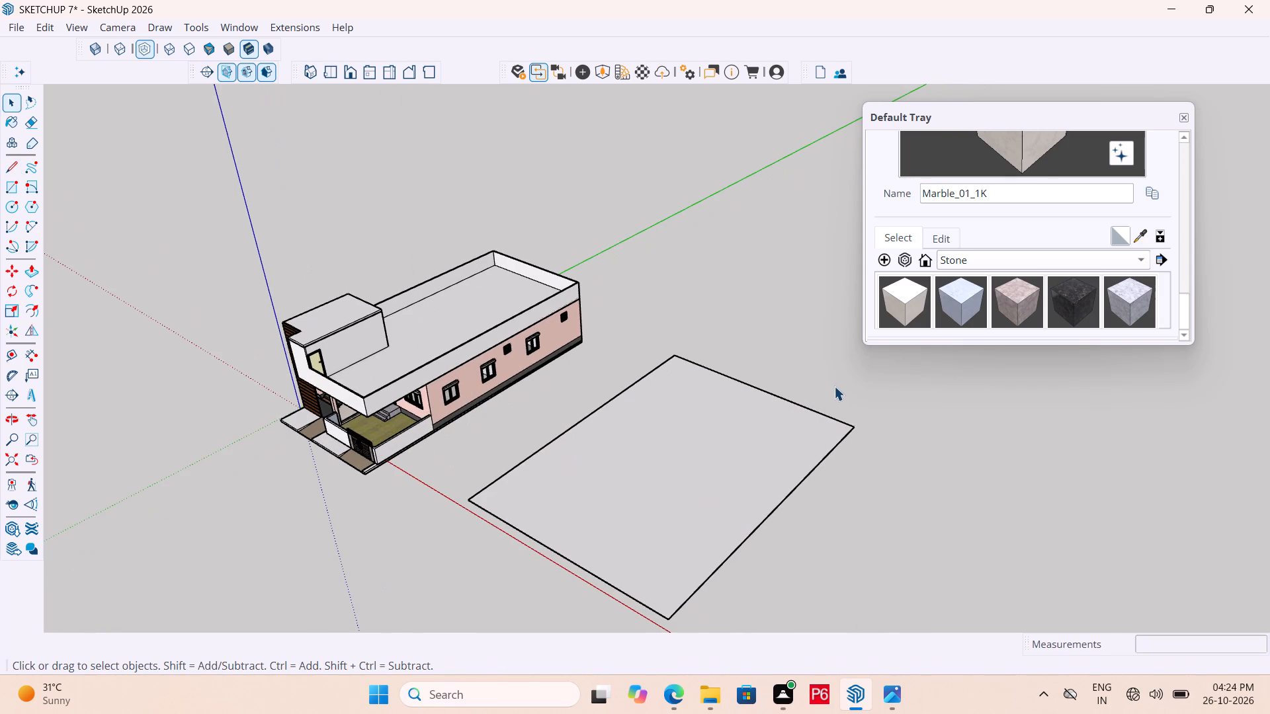
{"action": "scroll", "coordinate": [763, 410], "scroll_direction": "down", "scroll_amount": 3}
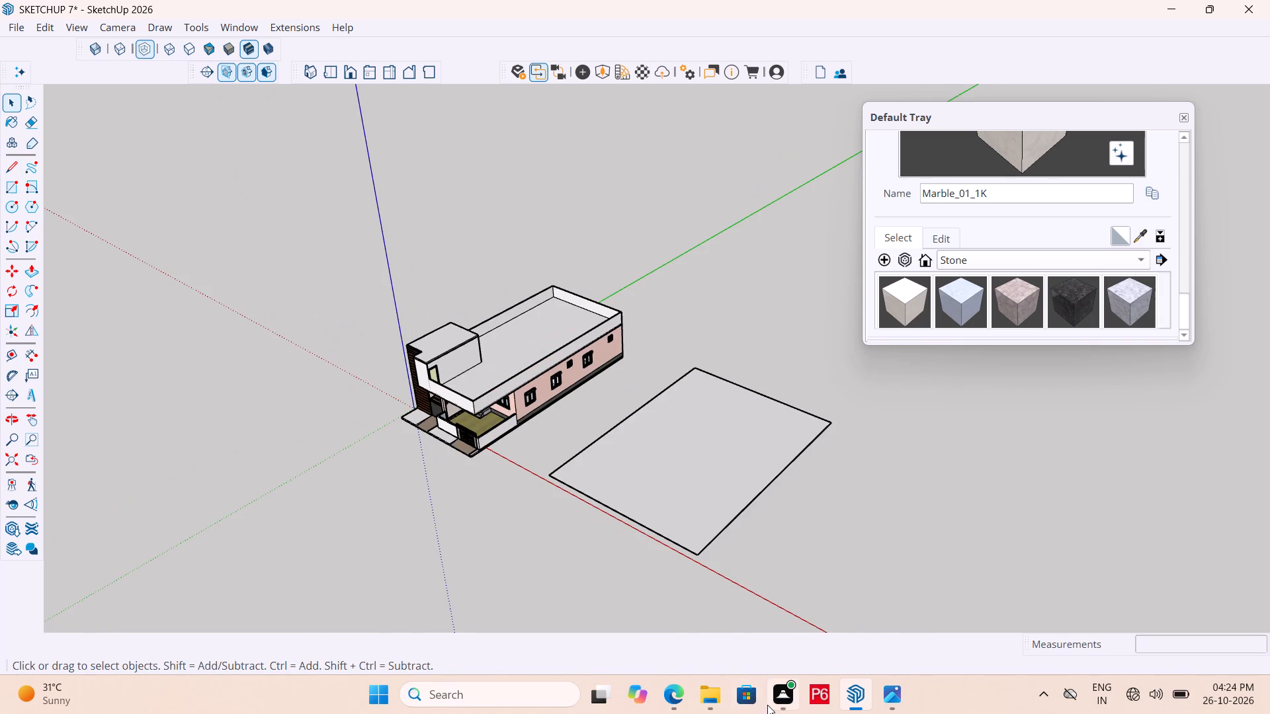
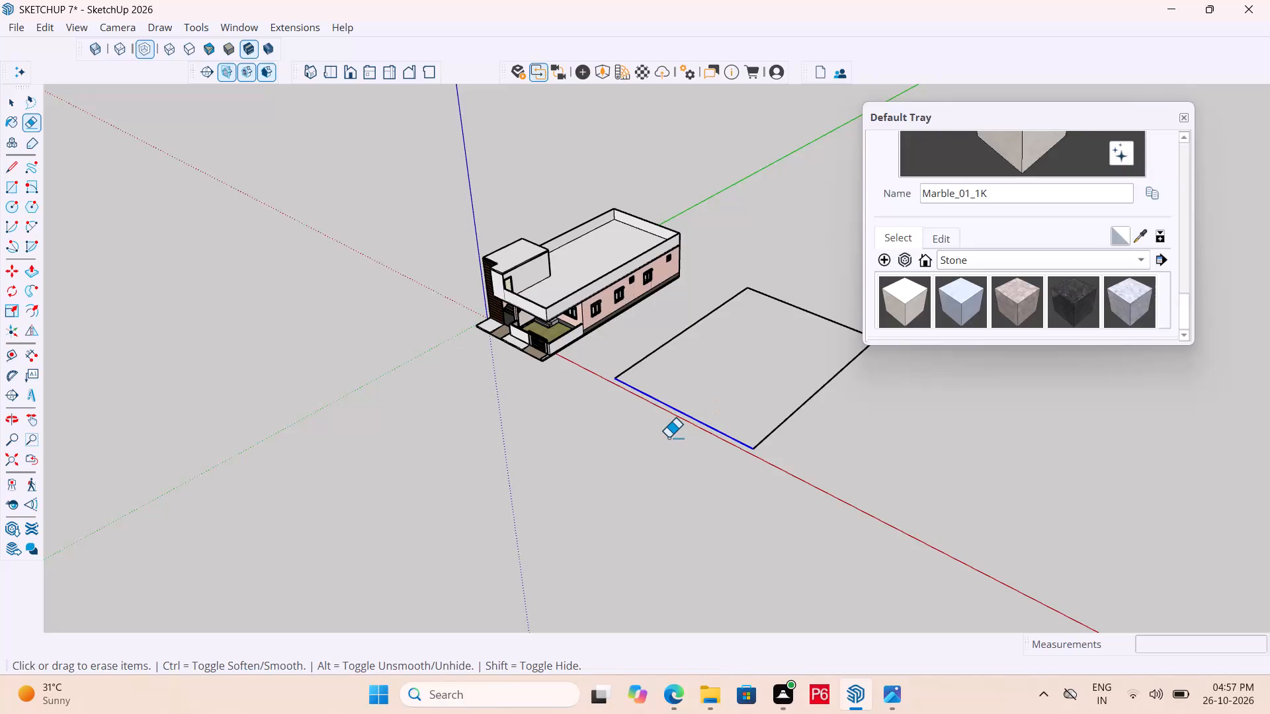
Erase the remaining edges of the four-sided outline on the ground beside the house.
{"action": "scroll", "coordinate": [650, 468], "scroll_direction": "down", "scroll_amount": 3}
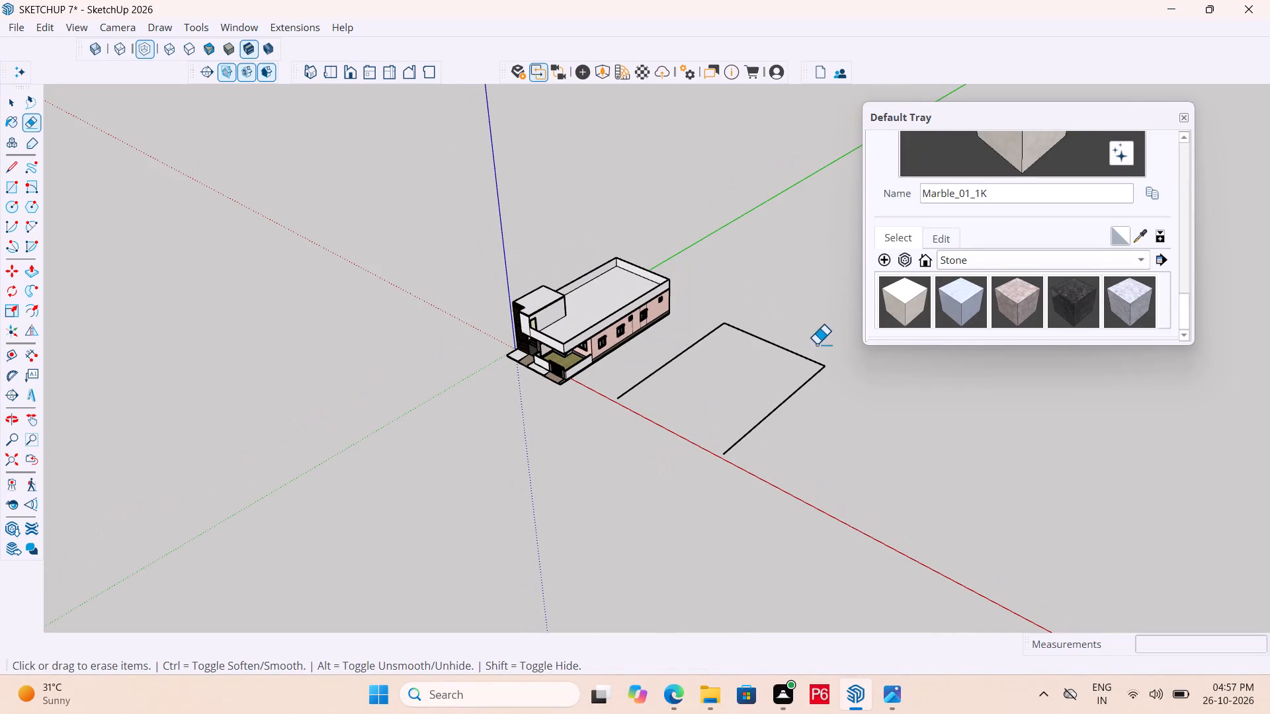
{"action": "left_click_drag", "start_coordinate": [781, 333], "coordinate": [761, 350]}
{"action": "left_click_drag", "start_coordinate": [773, 405], "coordinate": [783, 415]}
{"action": "left_click", "coordinate": [702, 338]}
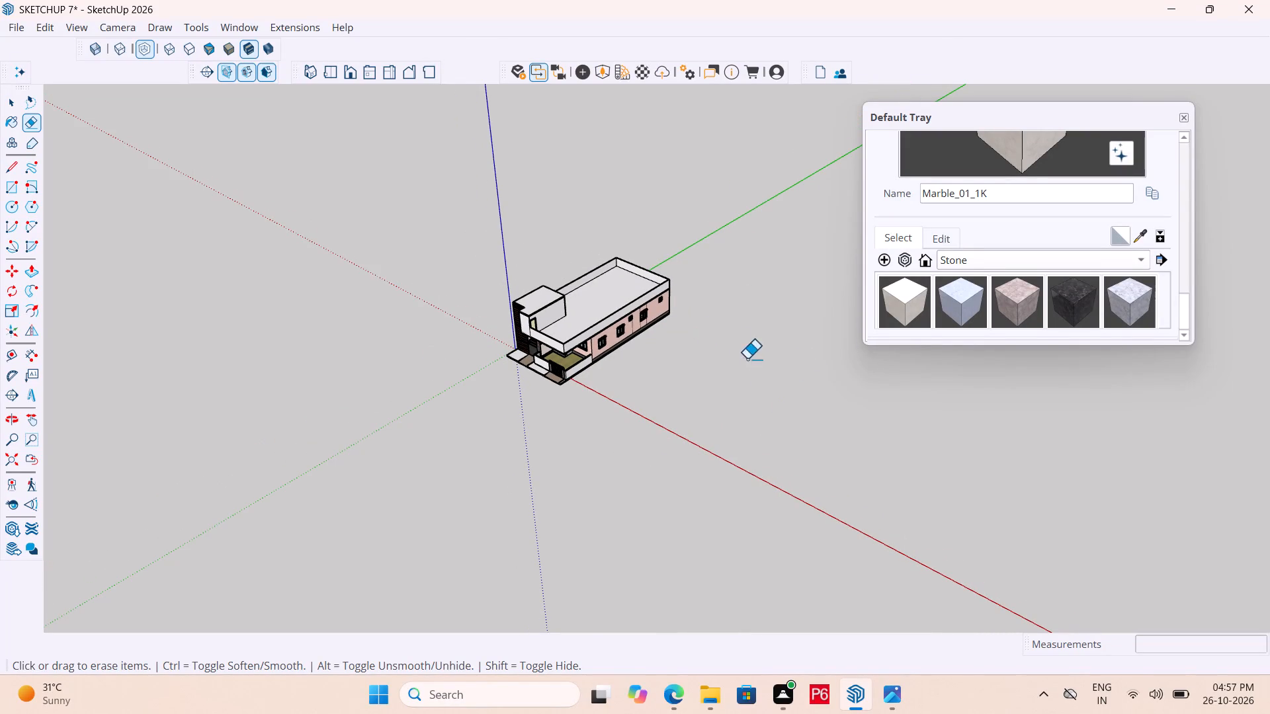
Draw a rectangle about 38' 6" by 49' 5" on the open ground beside the house's windowed wall.
{"action": "scroll", "coordinate": [680, 356], "scroll_direction": "up", "scroll_amount": 11}
{"action": "scroll", "coordinate": [595, 439], "scroll_direction": "down", "scroll_amount": 7}
{"action": "scroll", "coordinate": [700, 449], "scroll_direction": "up", "scroll_amount": 4}
{"action": "key", "text": "r"}
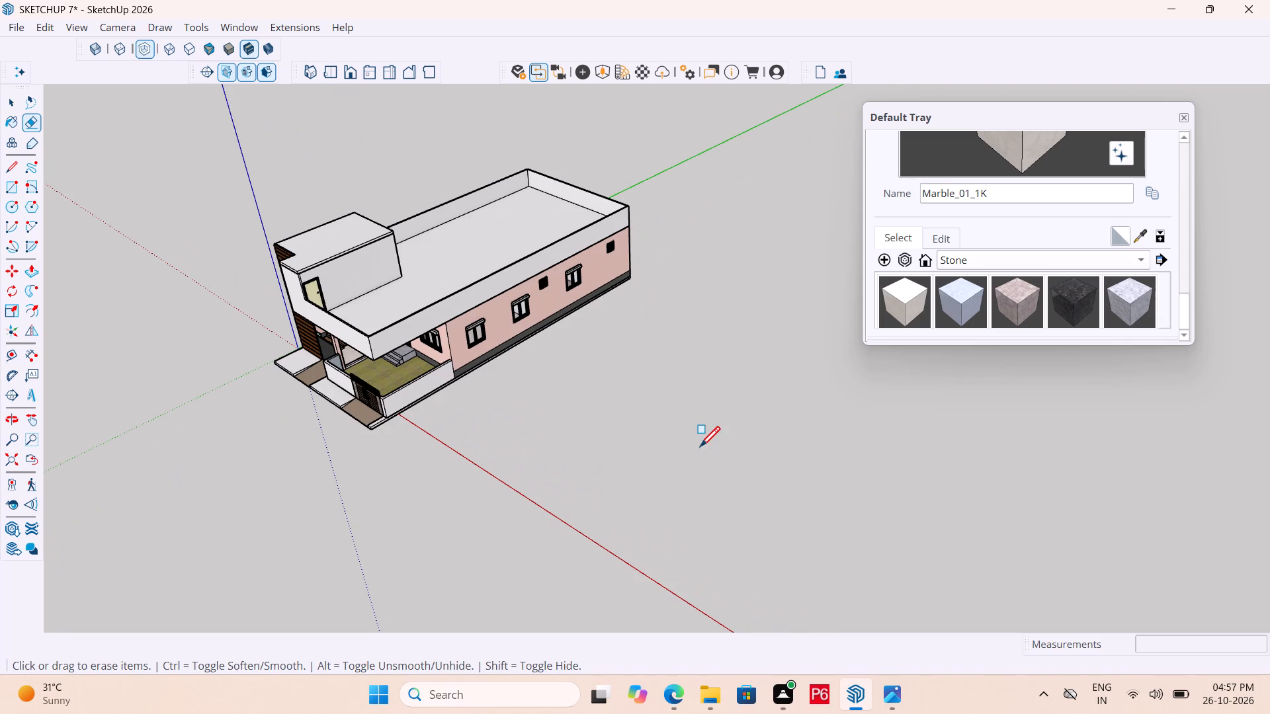
{"action": "left_click", "coordinate": [520, 467]}
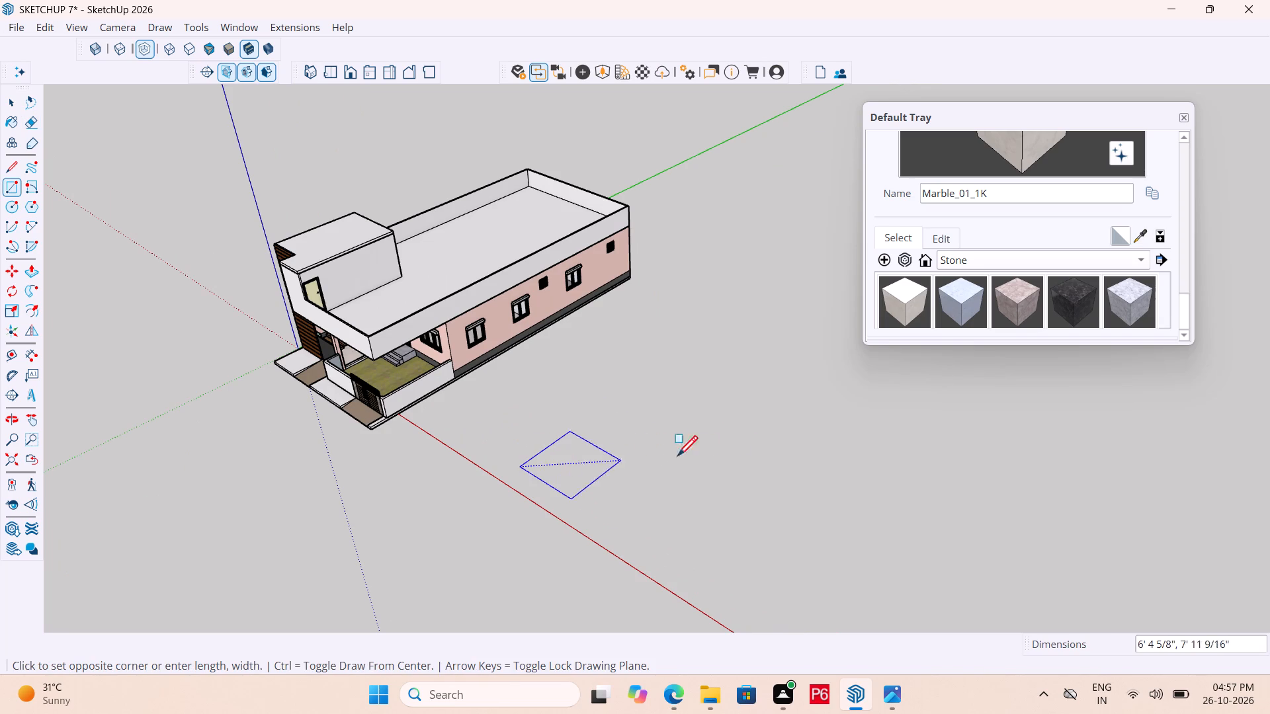
{"action": "left_click", "coordinate": [885, 414]}
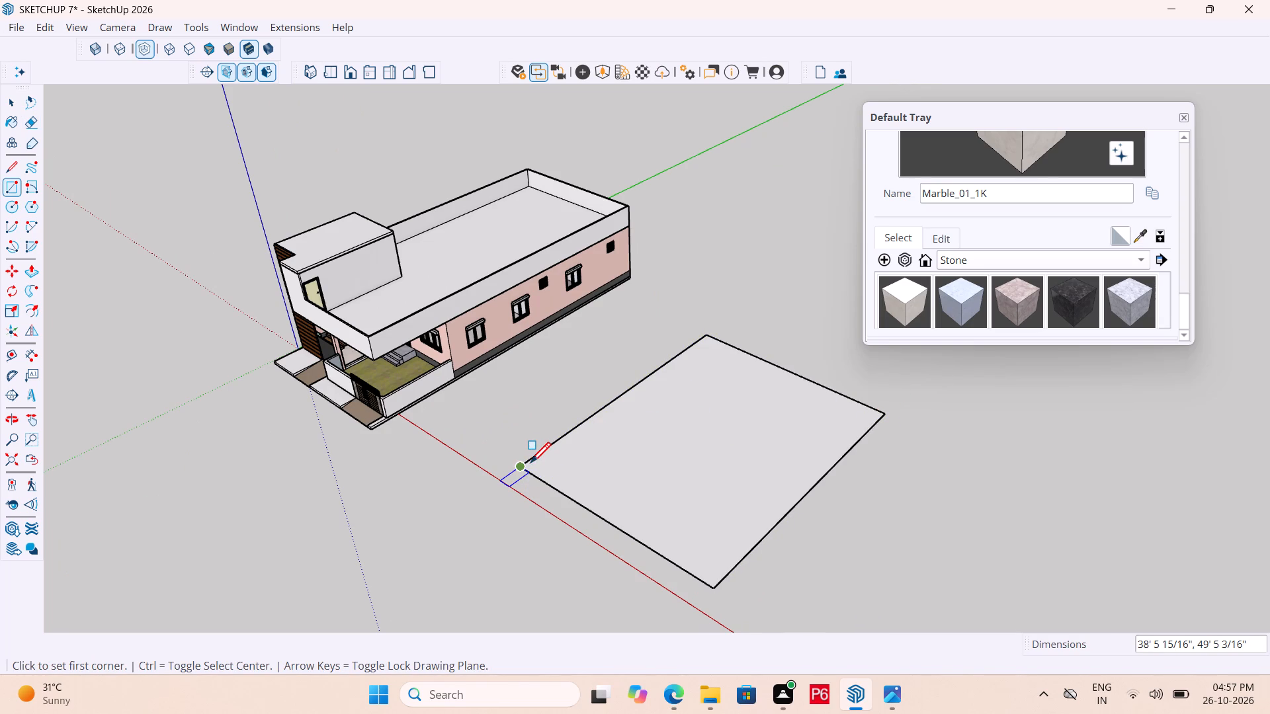
Draw two nested rectangles inside the ground rectangle, about 47' 4" by 35' 11" and about 45' by 33' 9".
{"action": "scroll", "coordinate": [532, 466], "scroll_direction": "up", "scroll_amount": 4}
{"action": "left_click_drag", "start_coordinate": [528, 468], "coordinate": [536, 465]}
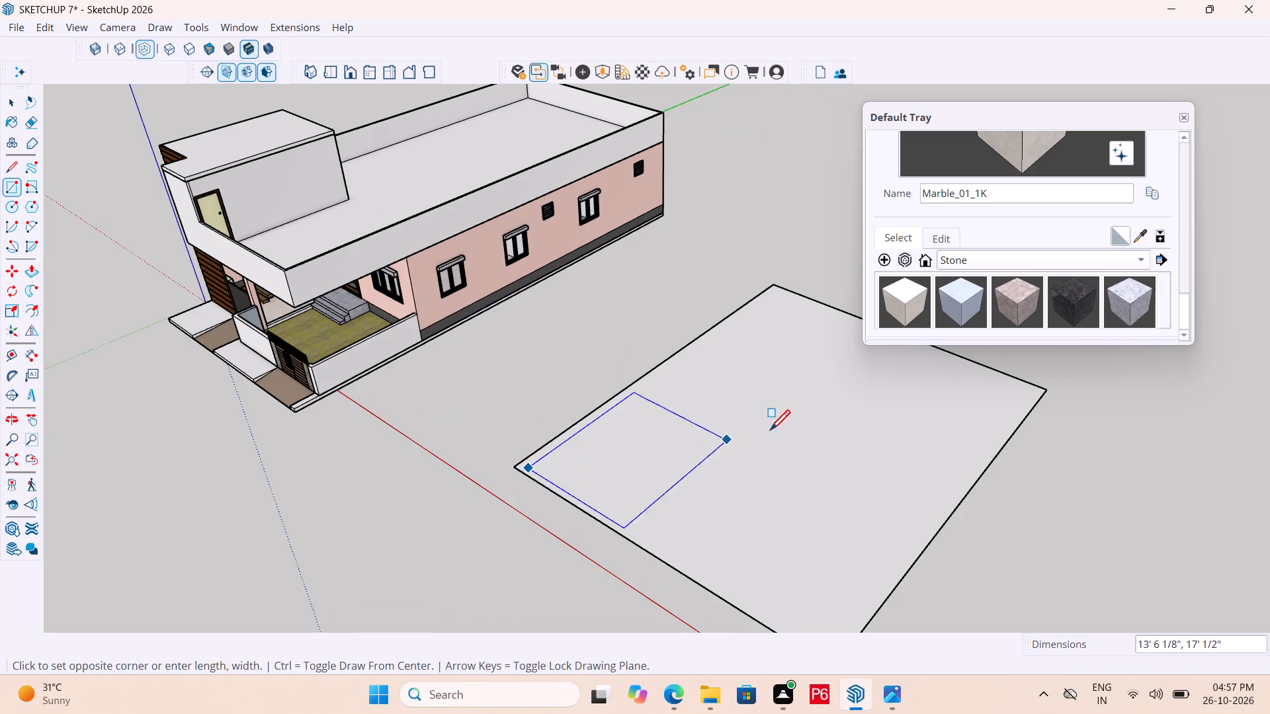
{"action": "scroll", "coordinate": [525, 457], "scroll_direction": "down", "scroll_amount": 4}
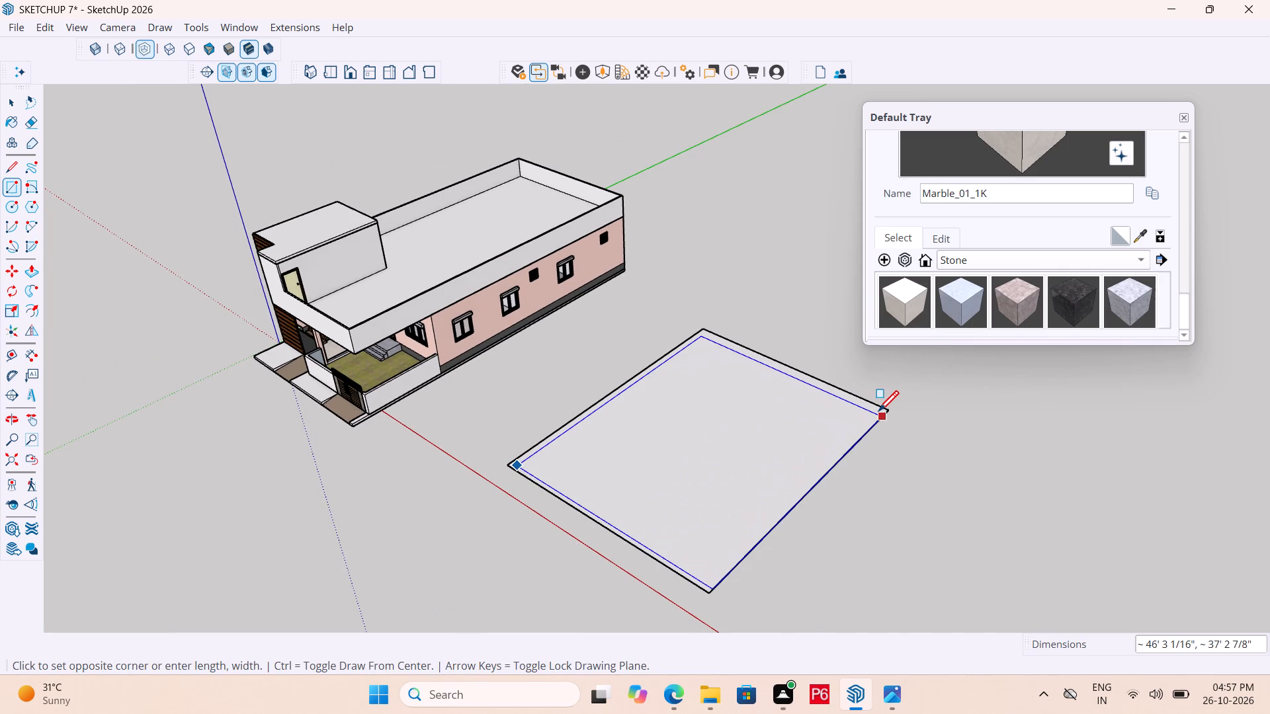
{"action": "scroll", "coordinate": [879, 413], "scroll_direction": "up", "scroll_amount": 3}
{"action": "left_click", "coordinate": [877, 410]}
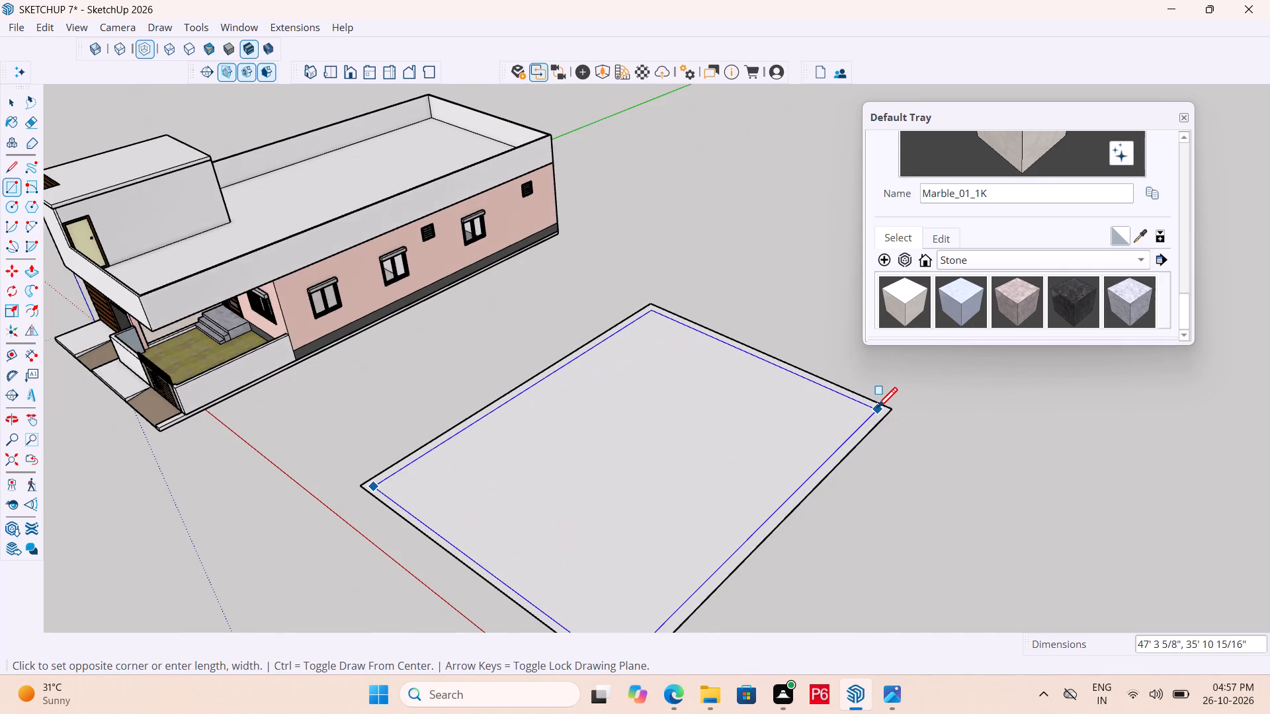
{"action": "left_click", "coordinate": [389, 487]}
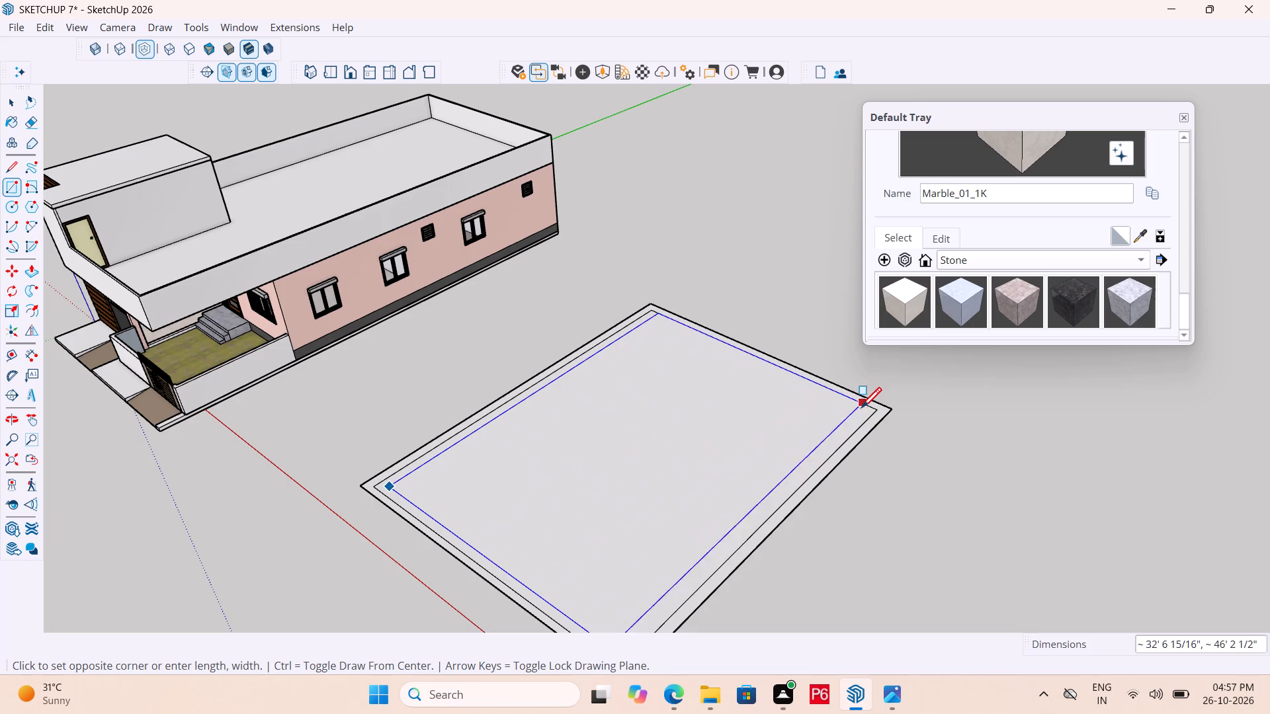
{"action": "left_click", "coordinate": [866, 412]}
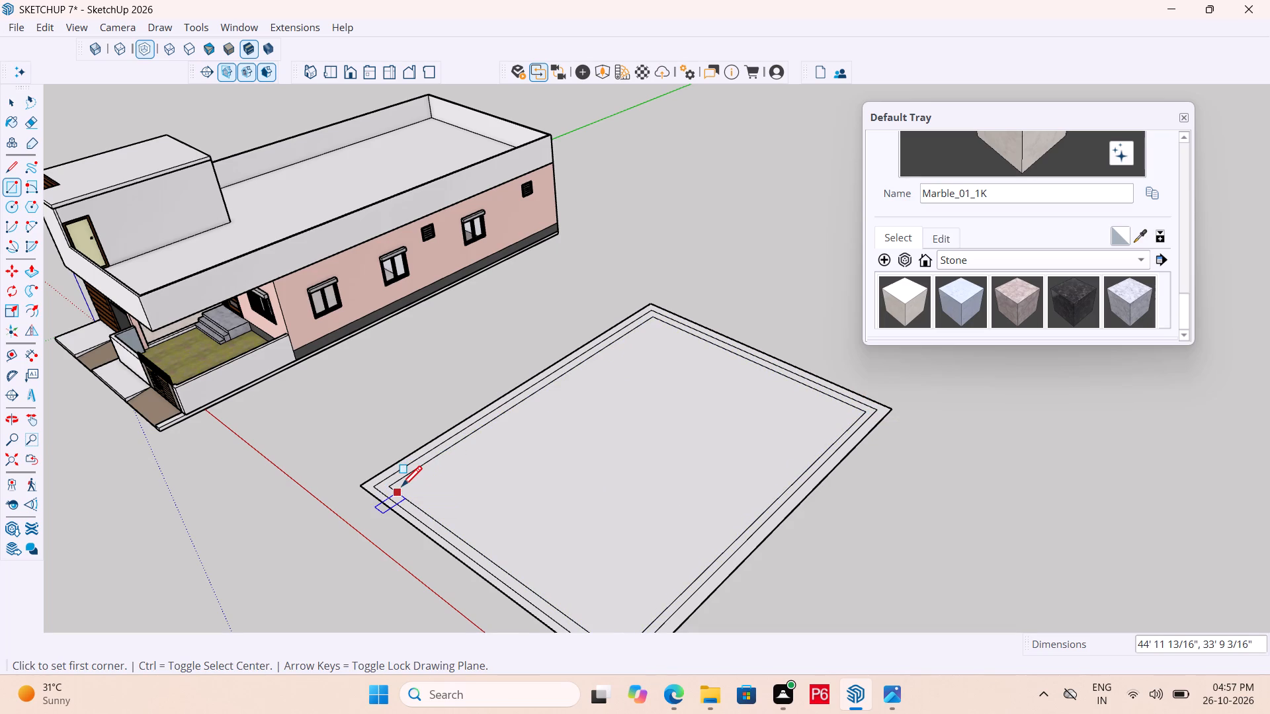
{"action": "key", "text": "space"}
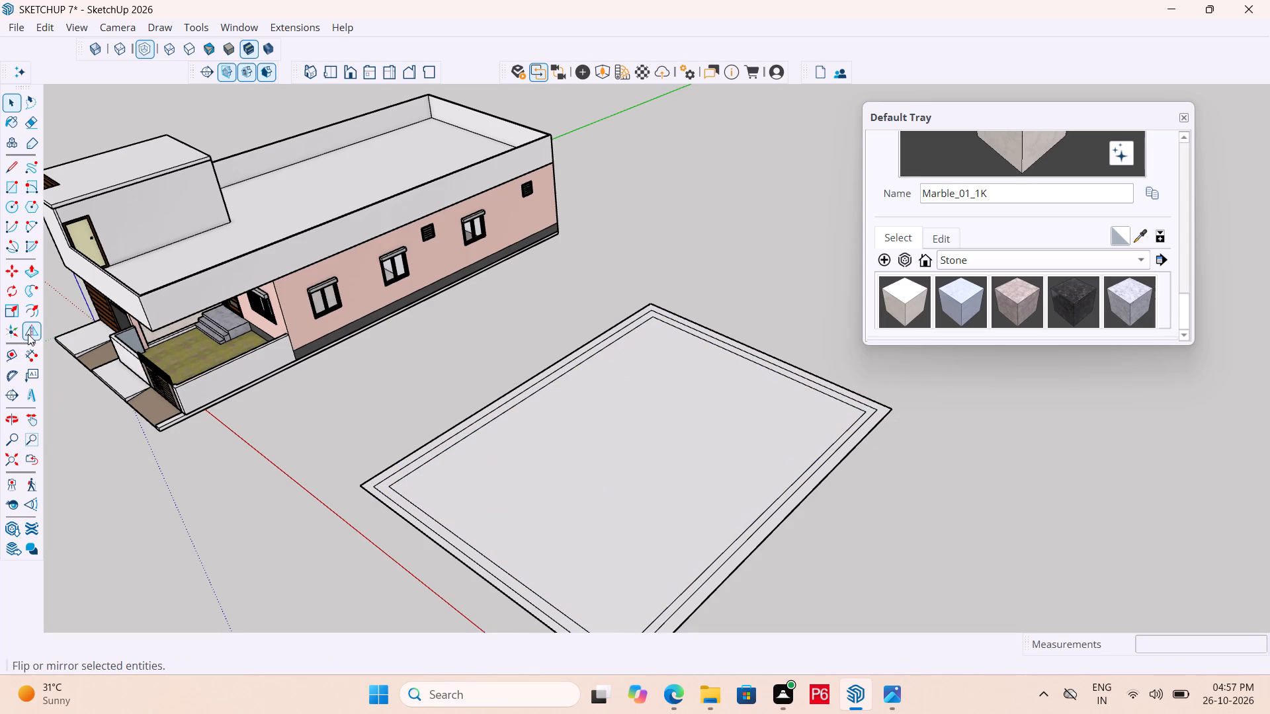
Offset the innermost face inward four times in succession, with spacings of about 7 inches to 1 foot.
{"action": "left_click", "coordinate": [35, 308]}
{"action": "left_click", "coordinate": [626, 446]}
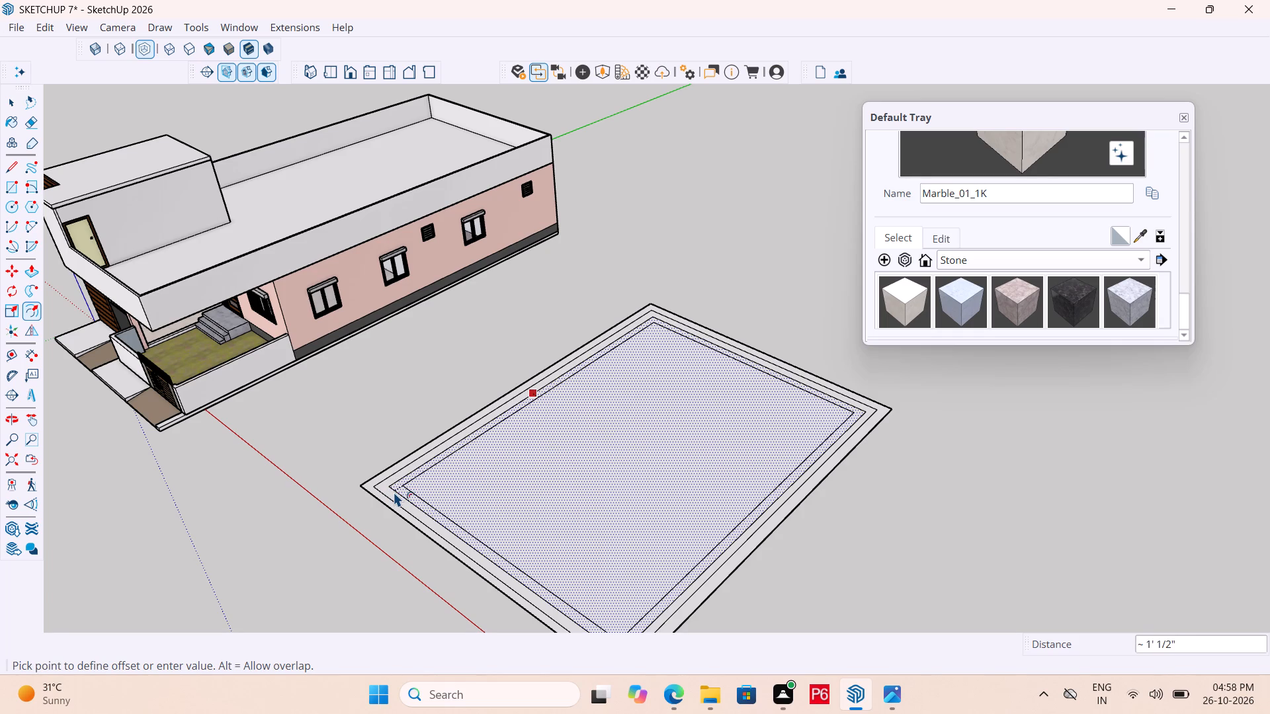
{"action": "left_click", "coordinate": [394, 492]}
{"action": "left_click", "coordinate": [529, 473]}
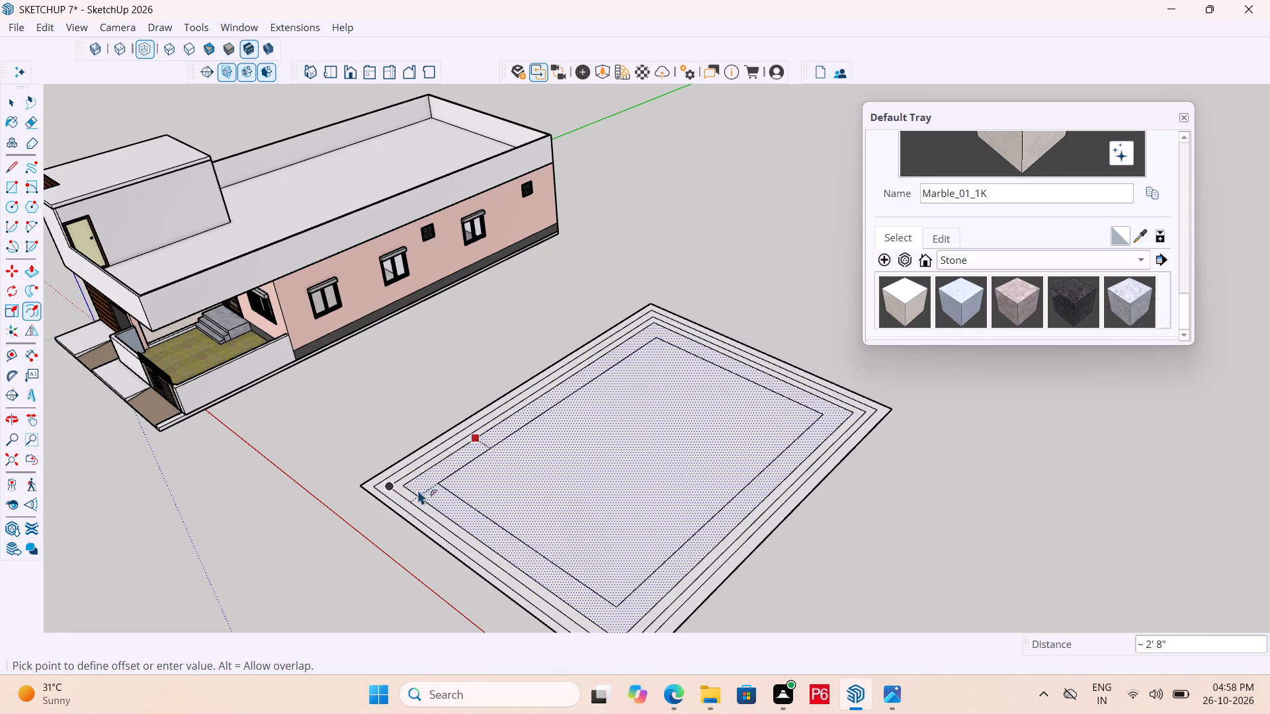
{"action": "left_click", "coordinate": [407, 488]}
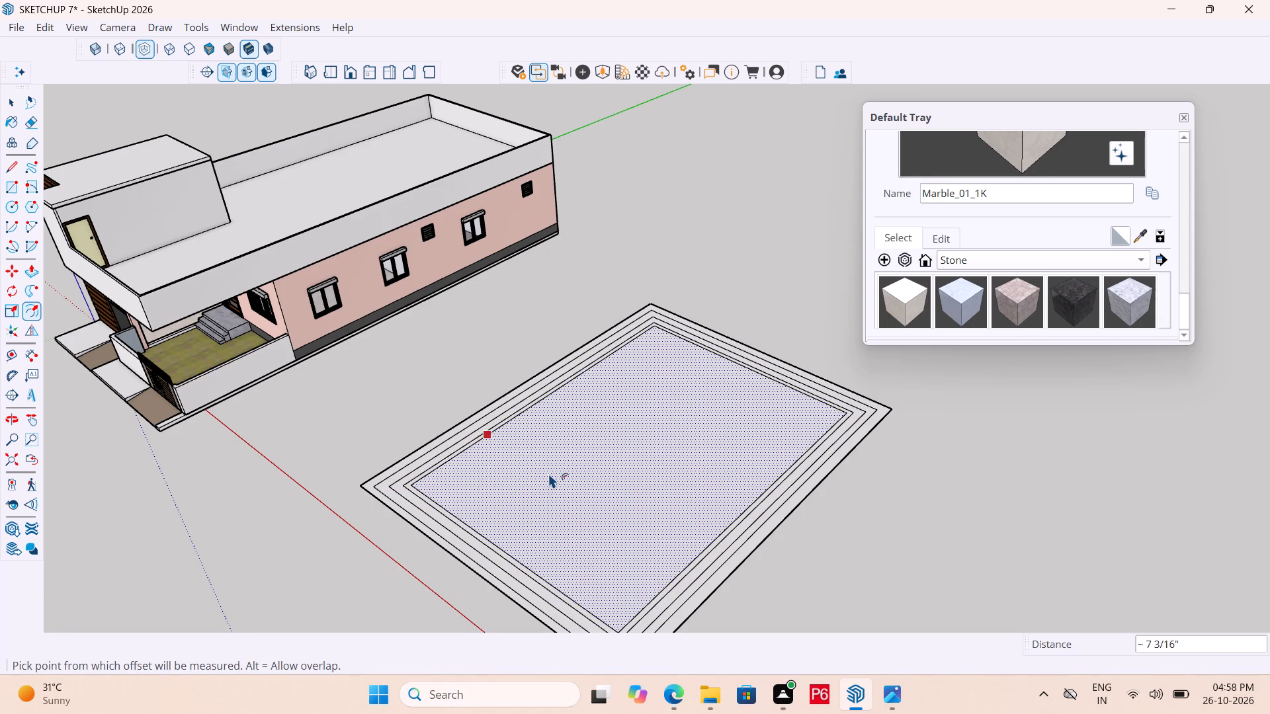
{"action": "left_click", "coordinate": [548, 473]}
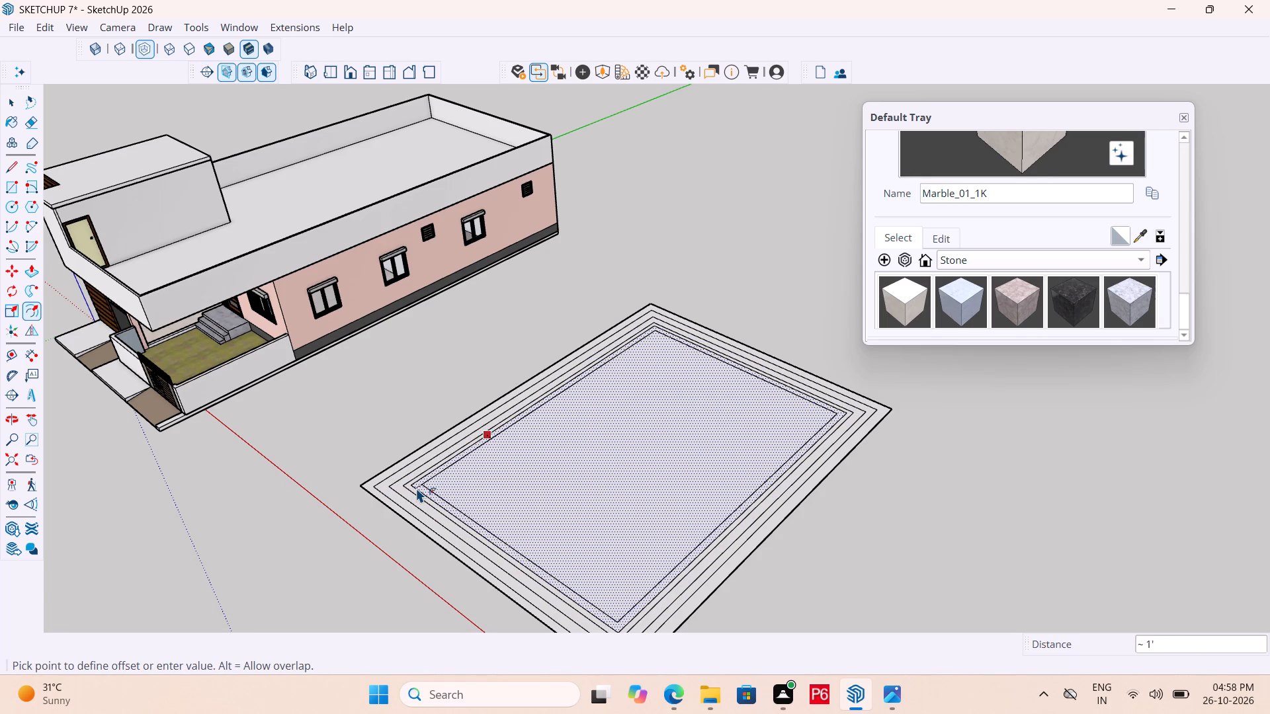
{"action": "left_click", "coordinate": [416, 488]}
{"action": "left_click", "coordinate": [555, 479]}
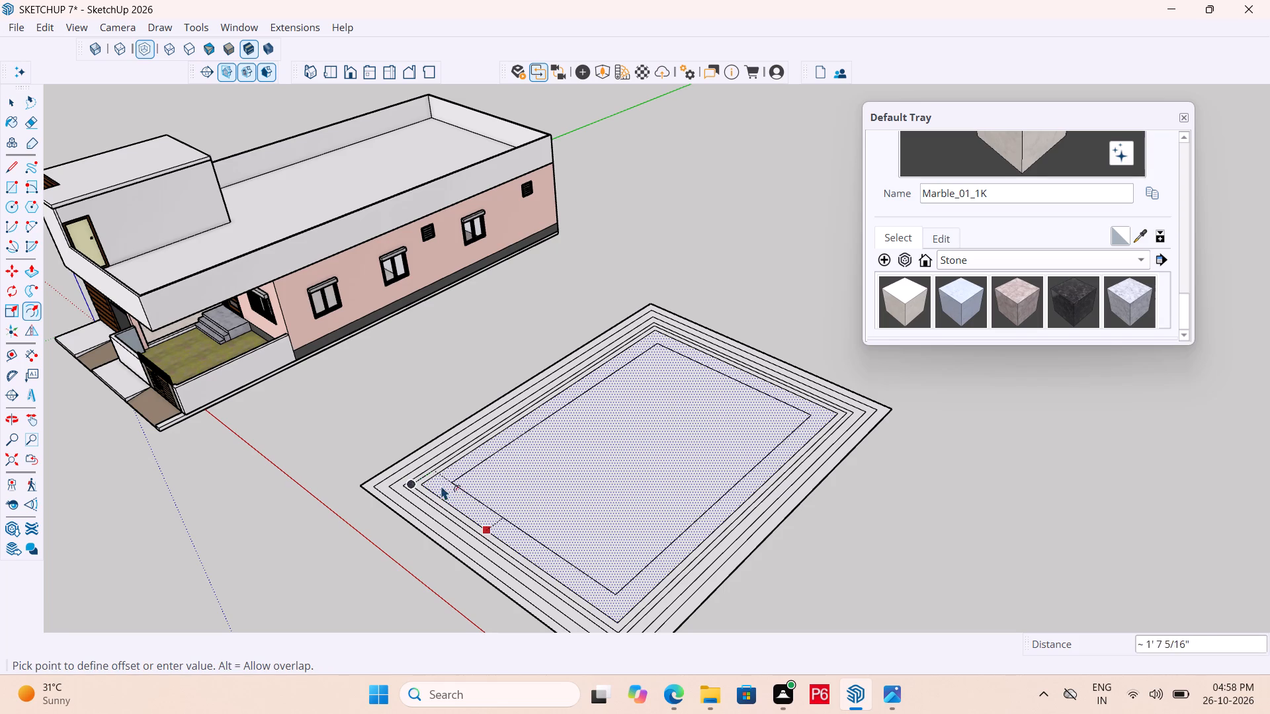
{"action": "left_click", "coordinate": [433, 487]}
Offset the innermost face far inward to form a small narrow rectangle at its centre.
{"action": "scroll", "coordinate": [581, 485], "scroll_direction": "up", "scroll_amount": 4}
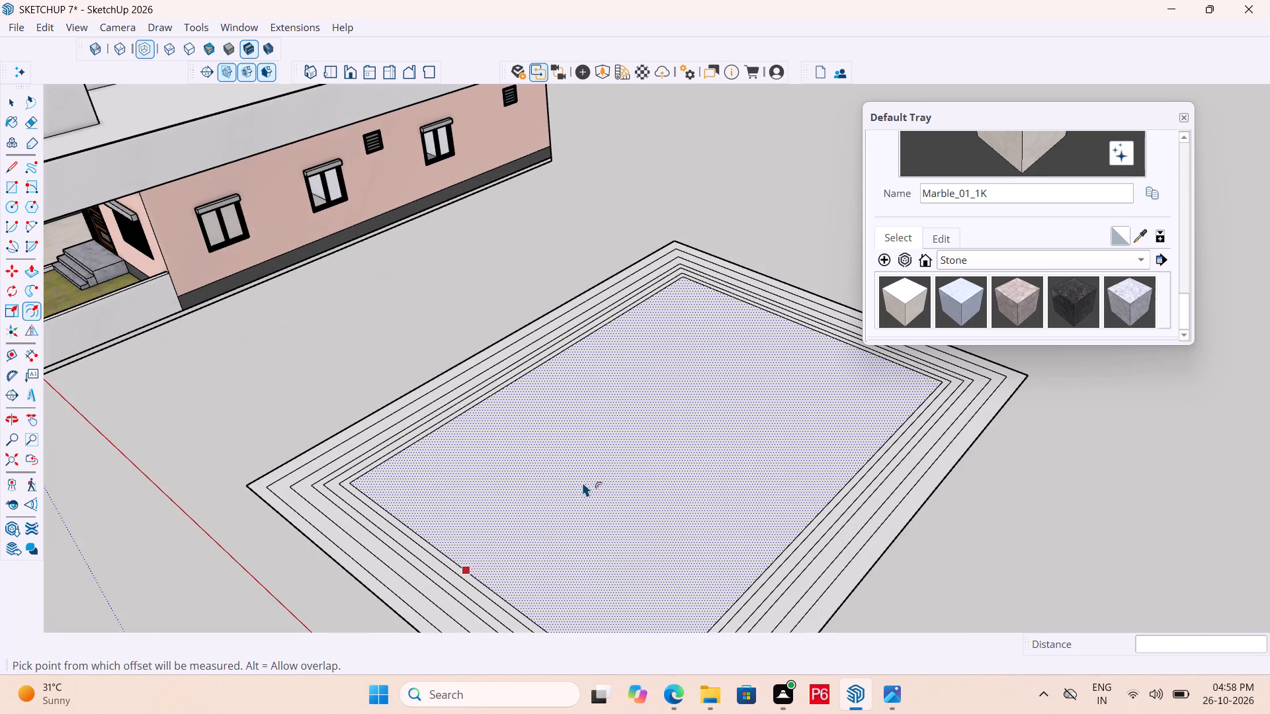
{"action": "left_click", "coordinate": [582, 482]}
{"action": "left_click", "coordinate": [539, 476]}
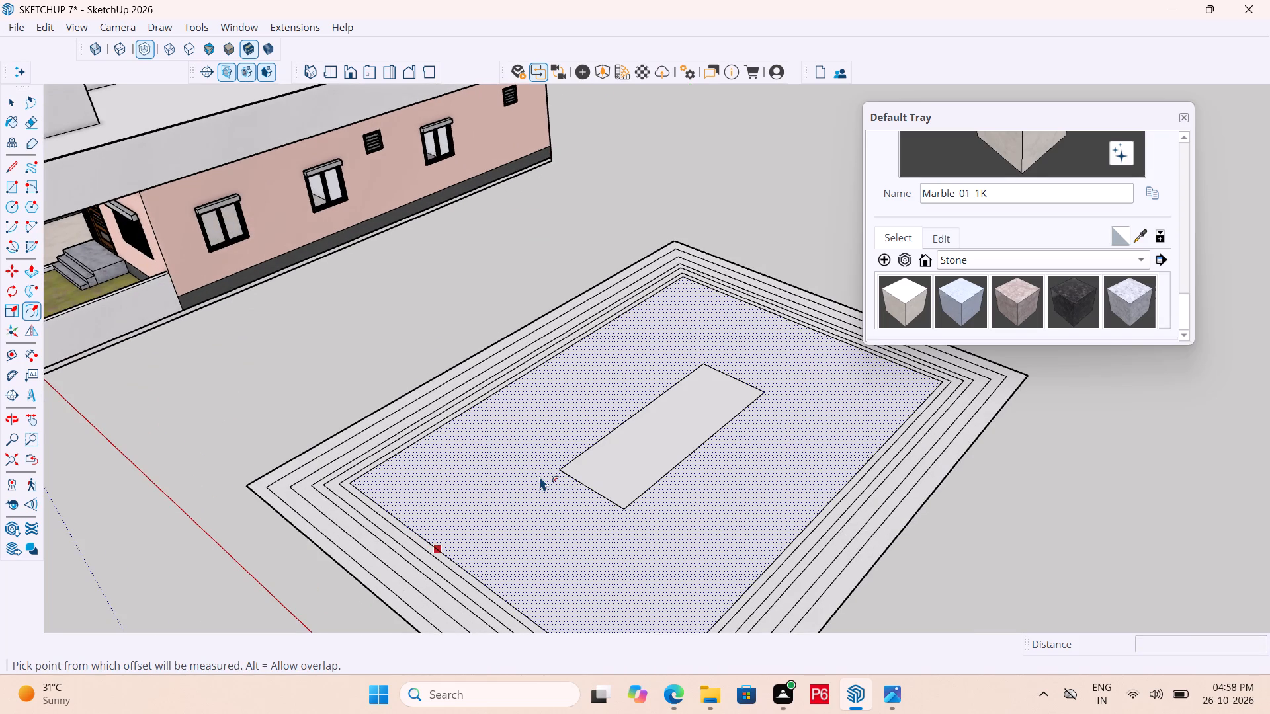
Offset the outer boundary of the face around the central rectangle inward six times, roughly 5 to 8 inches apart.
{"action": "left_click", "coordinate": [398, 512]}
{"action": "left_click", "coordinate": [542, 435]}
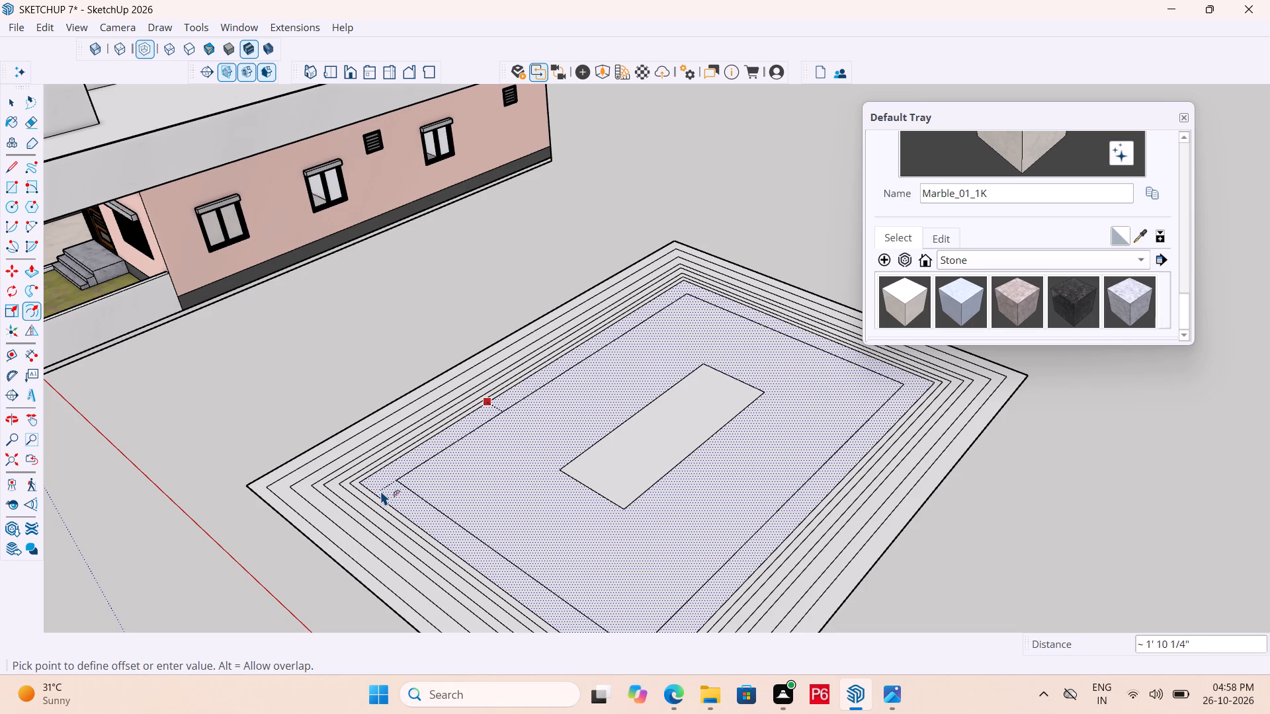
{"action": "left_click", "coordinate": [336, 502]}
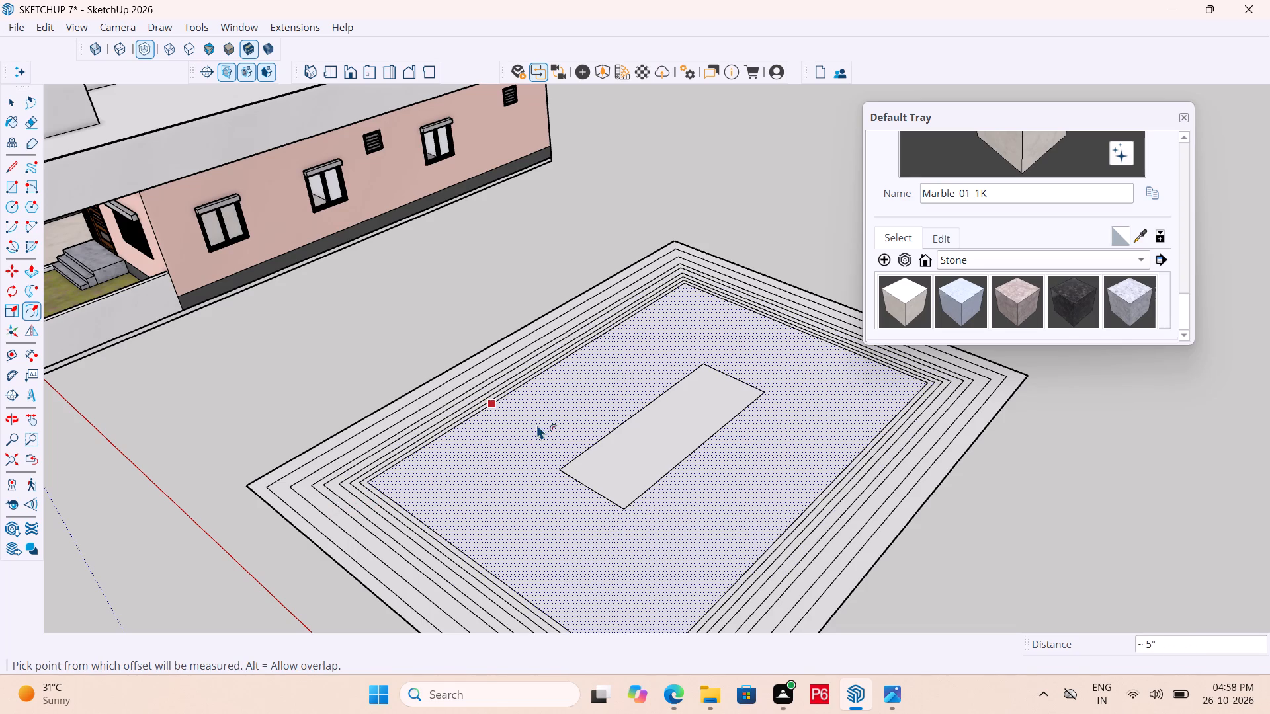
{"action": "left_click", "coordinate": [562, 427]}
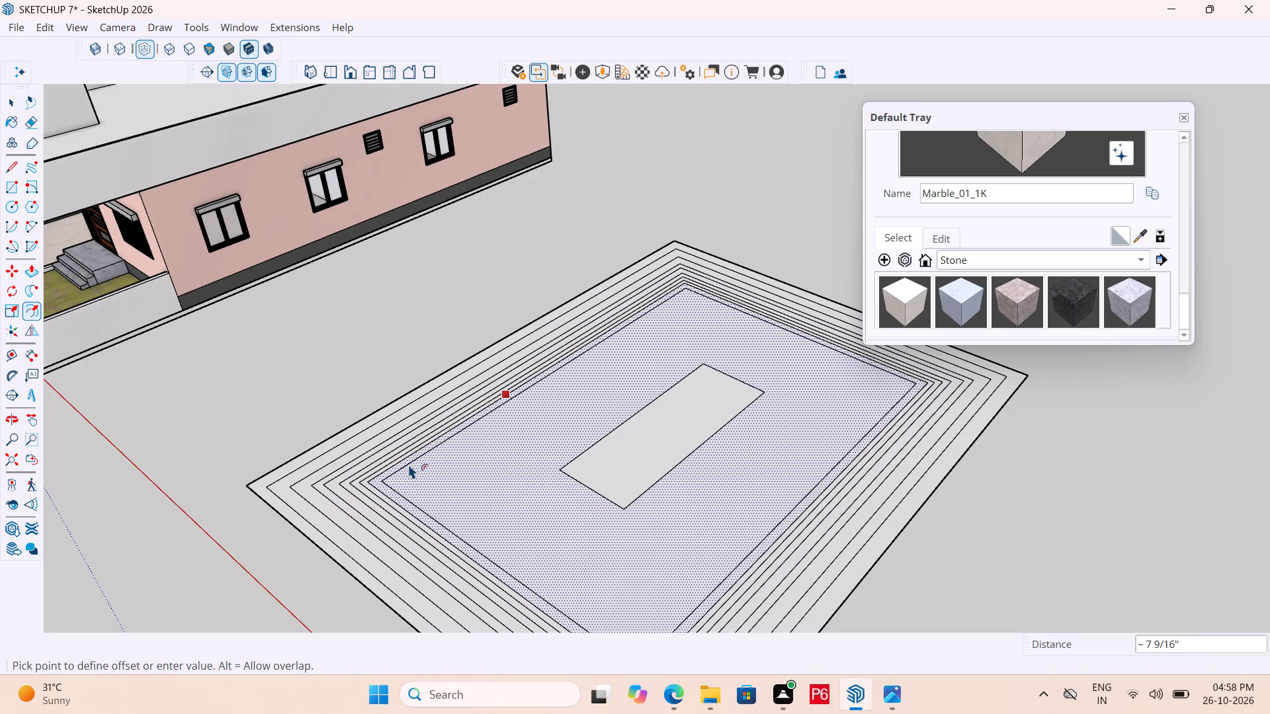
{"action": "left_click", "coordinate": [408, 464]}
{"action": "left_click", "coordinate": [539, 435]}
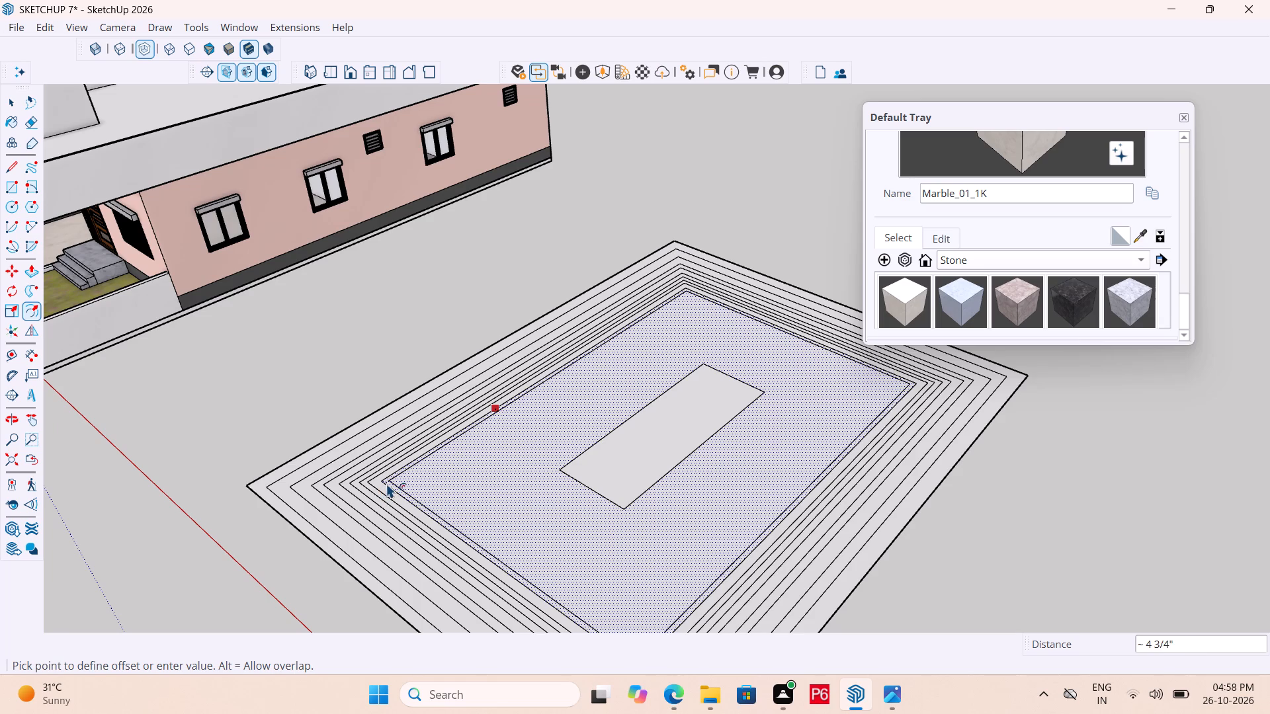
{"action": "left_click", "coordinate": [386, 483]}
{"action": "left_click", "coordinate": [525, 454]}
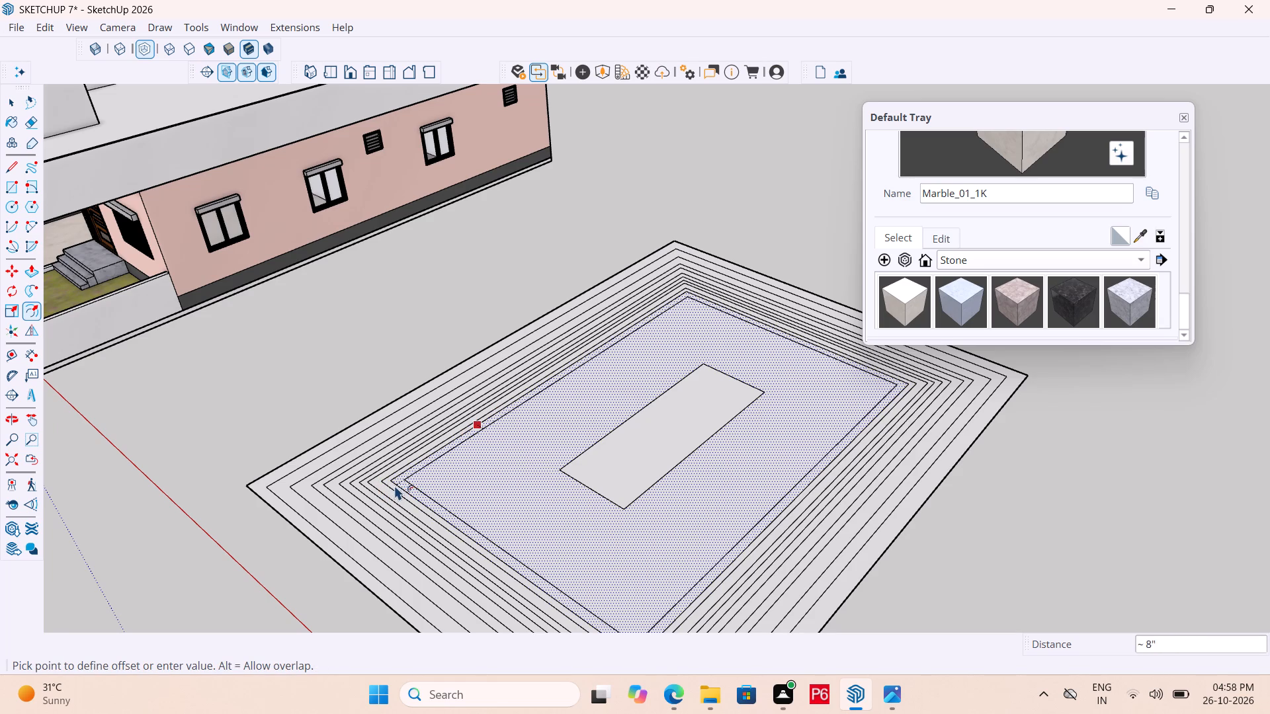
{"action": "left_click", "coordinate": [393, 486]}
{"action": "left_click", "coordinate": [514, 463]}
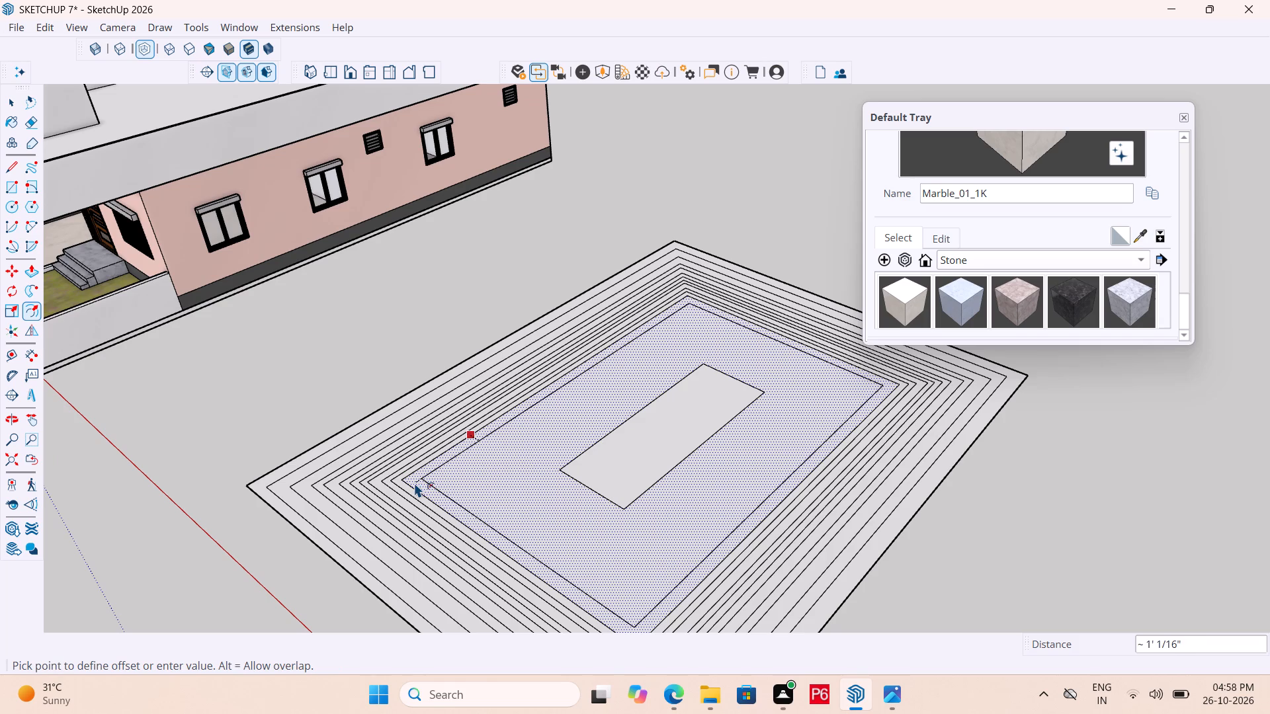
{"action": "left_click", "coordinate": [403, 485]}
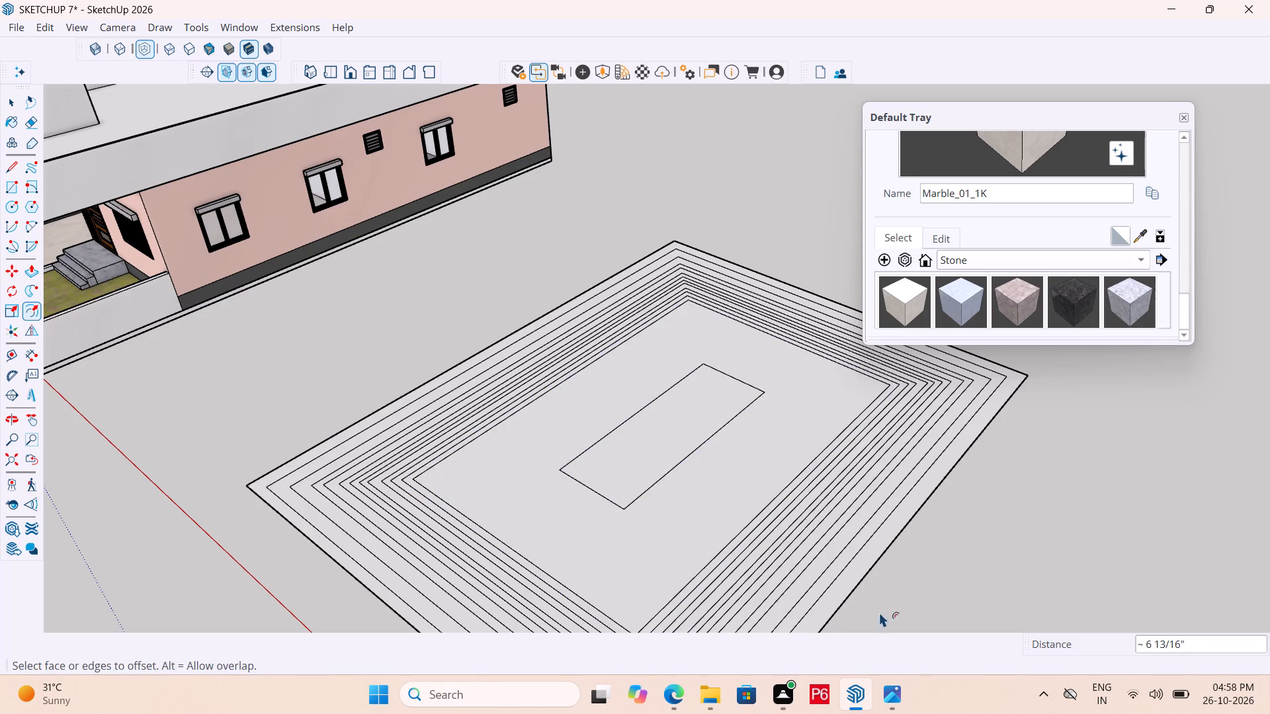
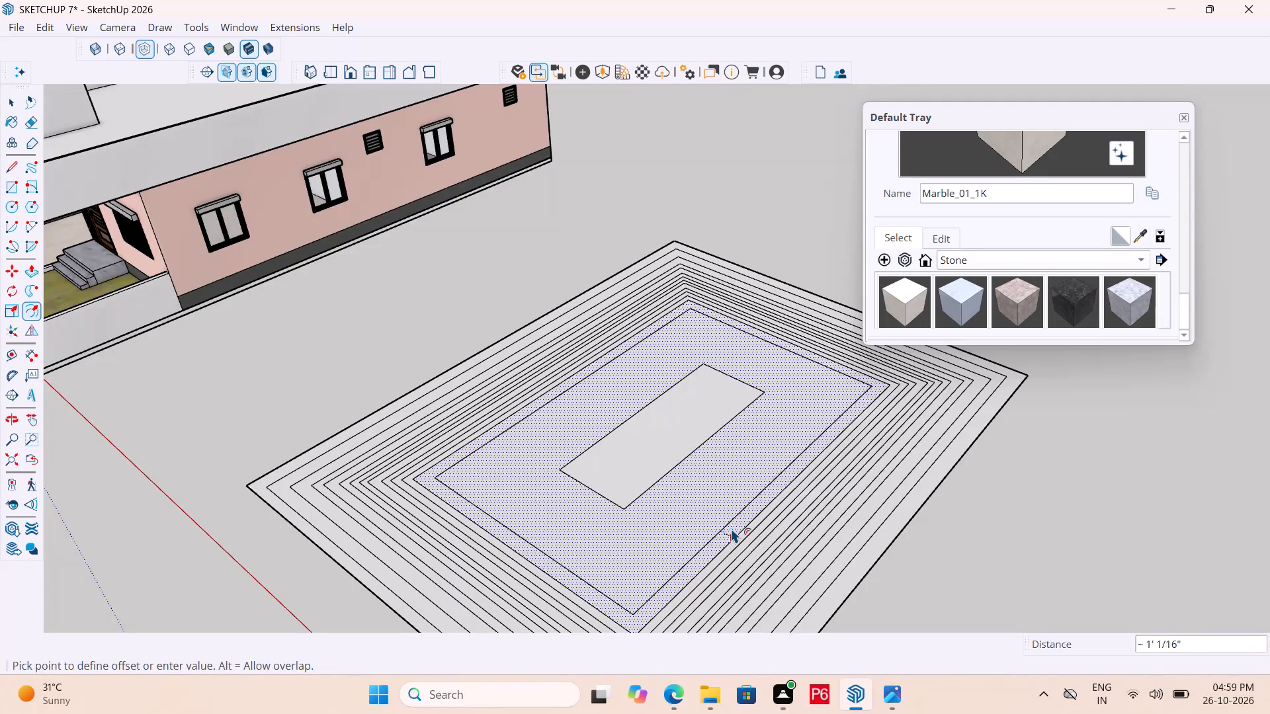
Offset the outer boundary of the face around the central rectangle inward six times, roughly 4 to 6 inches apart.
{"action": "left_click", "coordinate": [732, 531]}
{"action": "left_click", "coordinate": [691, 510]}
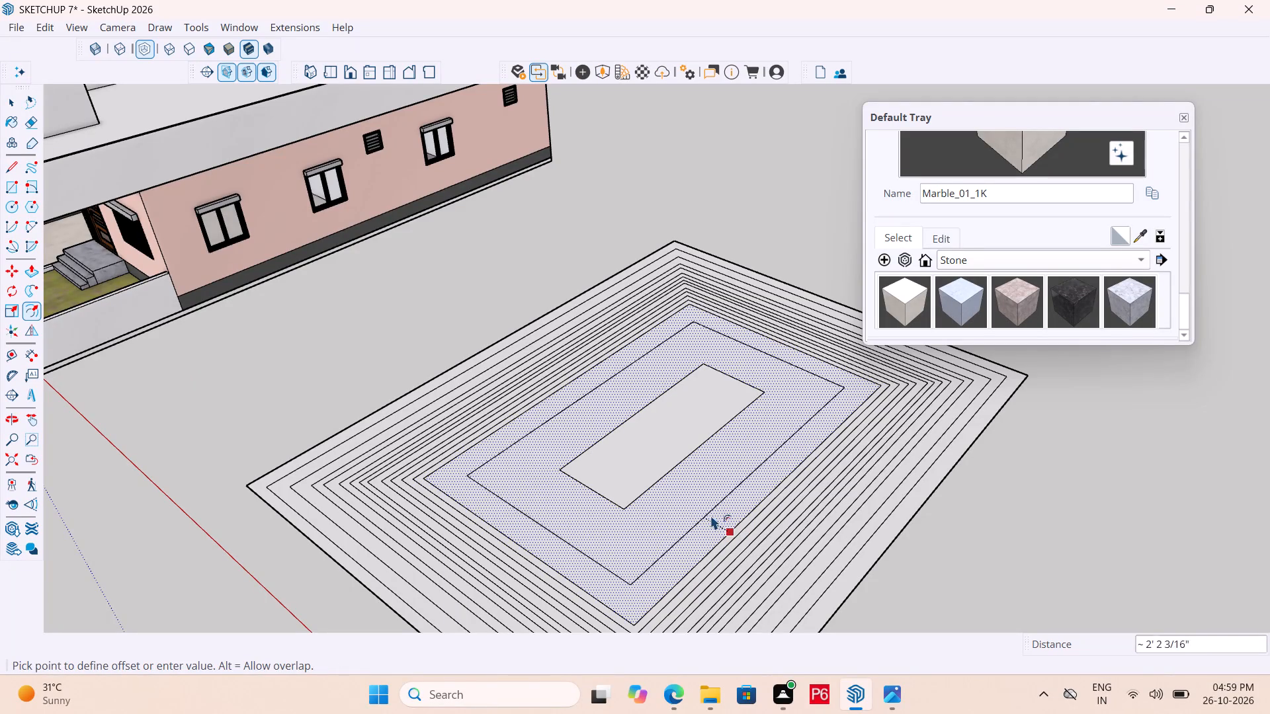
{"action": "left_click", "coordinate": [730, 522]}
{"action": "left_click", "coordinate": [687, 473]}
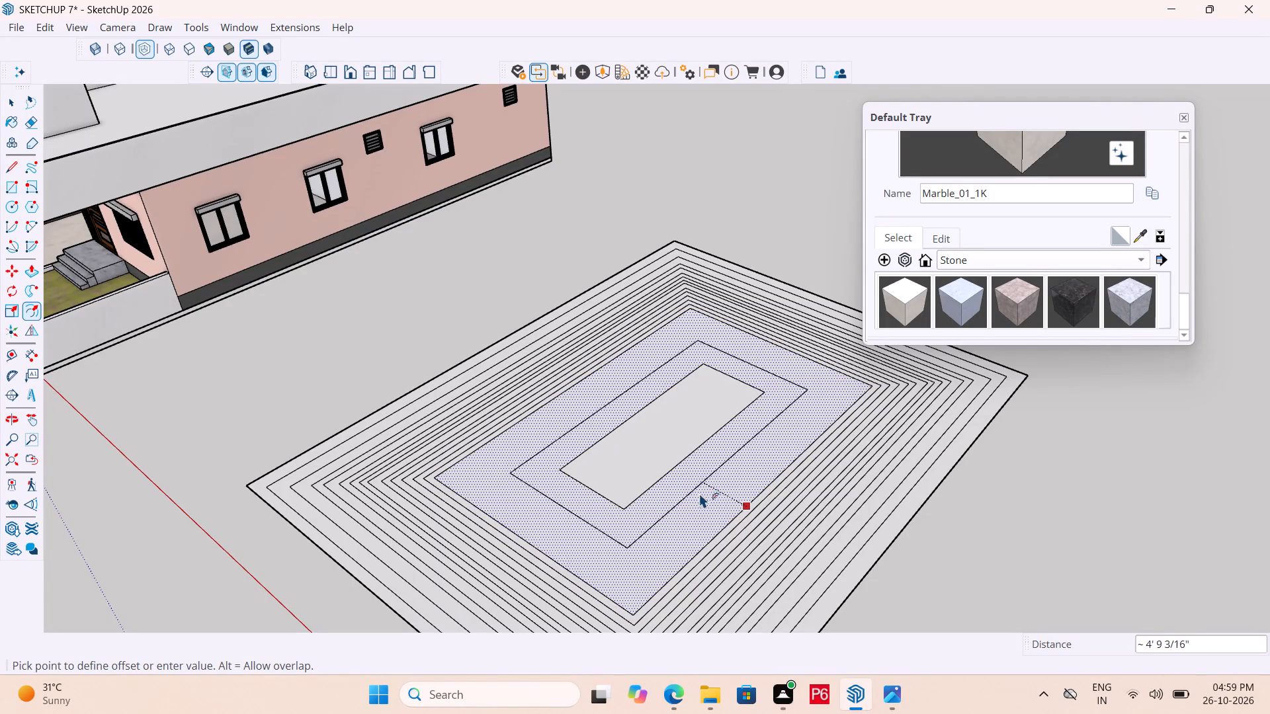
{"action": "left_click", "coordinate": [719, 527]}
{"action": "left_click", "coordinate": [676, 498]}
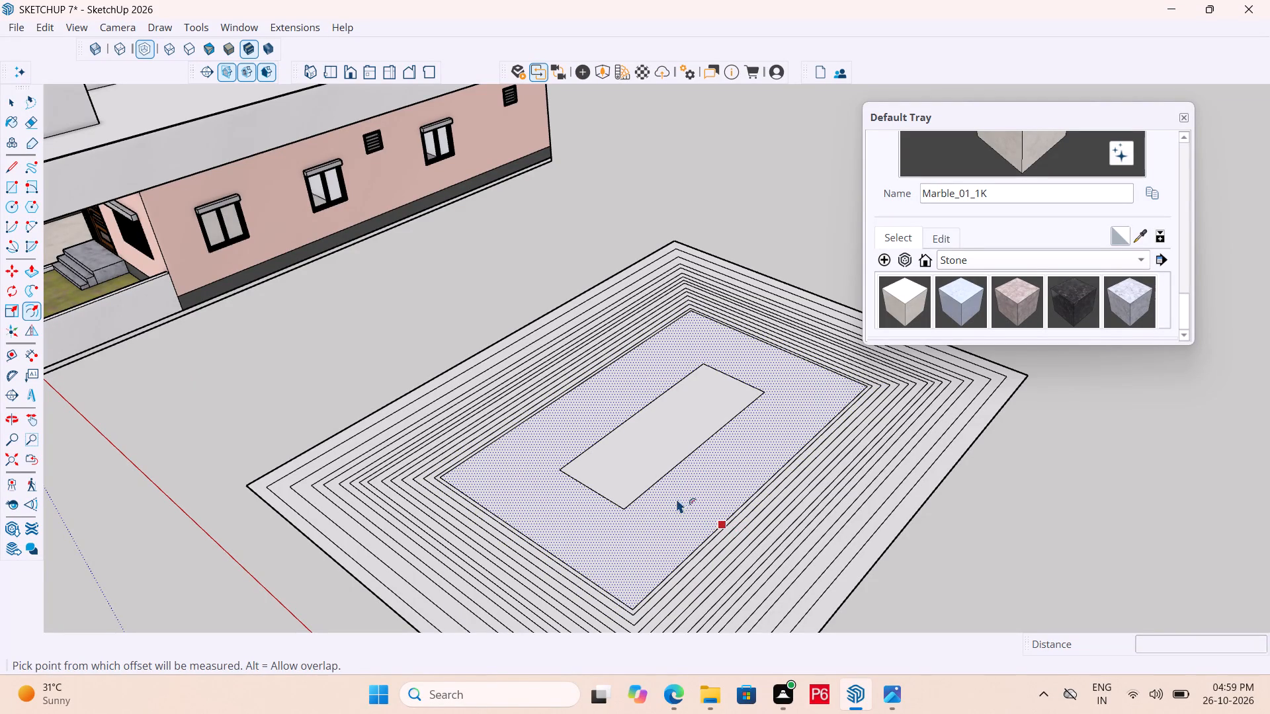
{"action": "left_click", "coordinate": [700, 539]}
{"action": "left_click", "coordinate": [671, 498]}
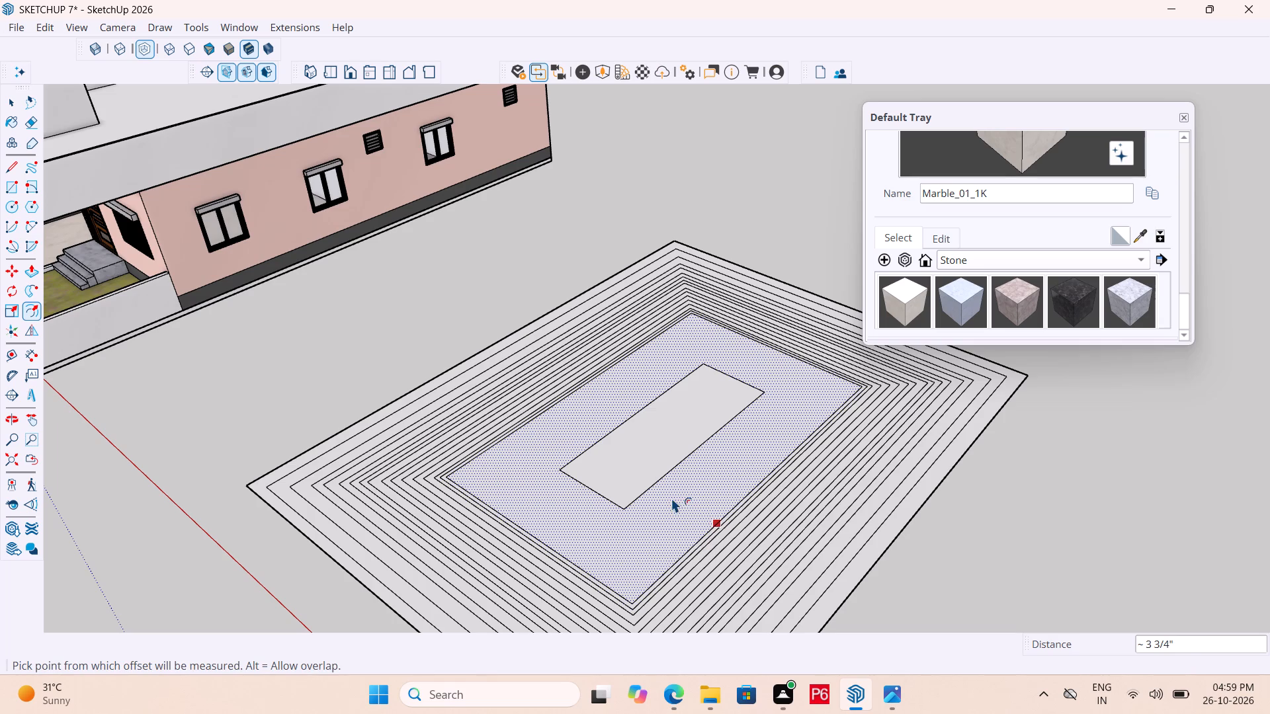
{"action": "left_click", "coordinate": [704, 530]}
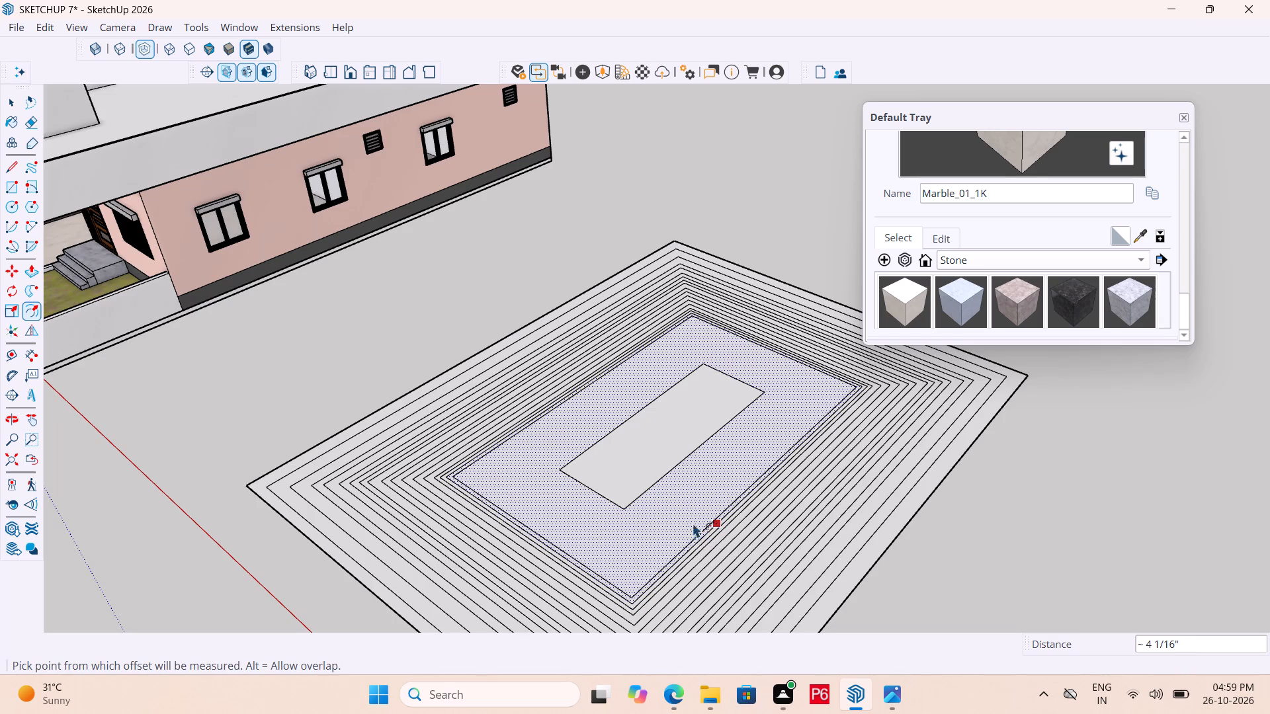
{"action": "left_click", "coordinate": [661, 505]}
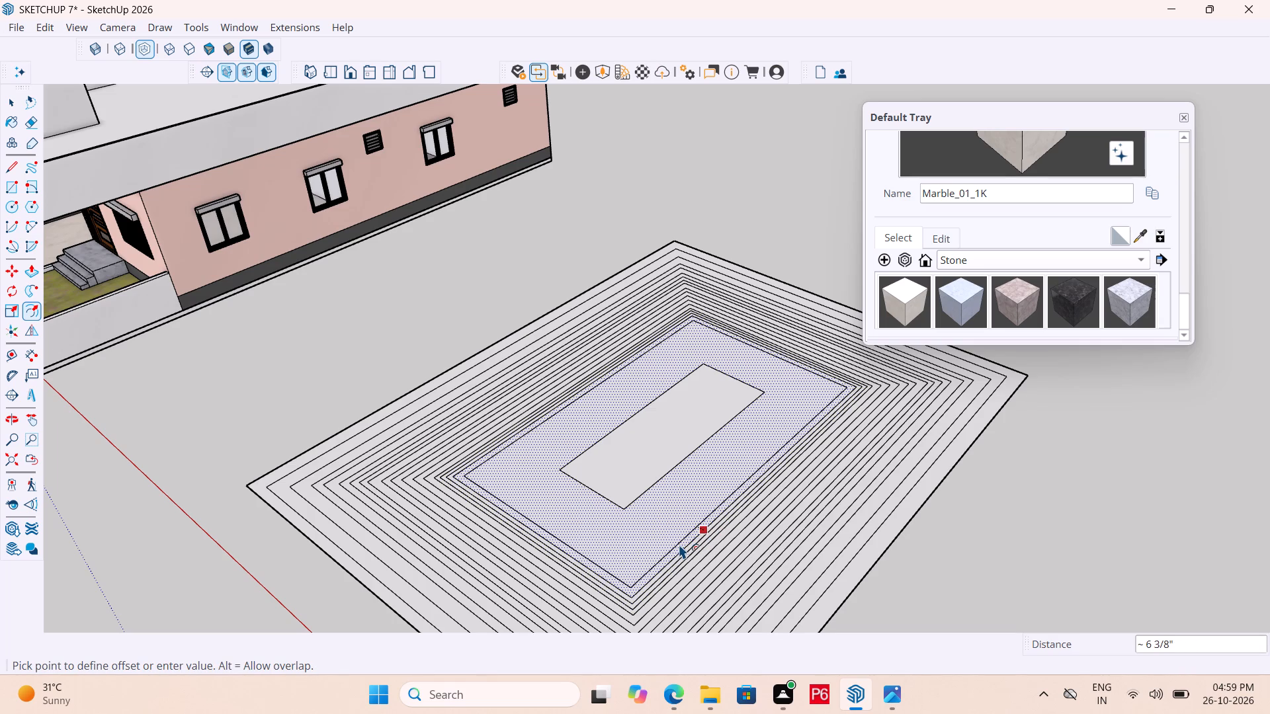
{"action": "left_click", "coordinate": [679, 544]}
Offset the band around the central rectangle inward five more times, about 3 1/2 to 6 inches apart.
{"action": "scroll", "coordinate": [644, 533], "scroll_direction": "up", "scroll_amount": 2}
{"action": "left_click", "coordinate": [648, 502]}
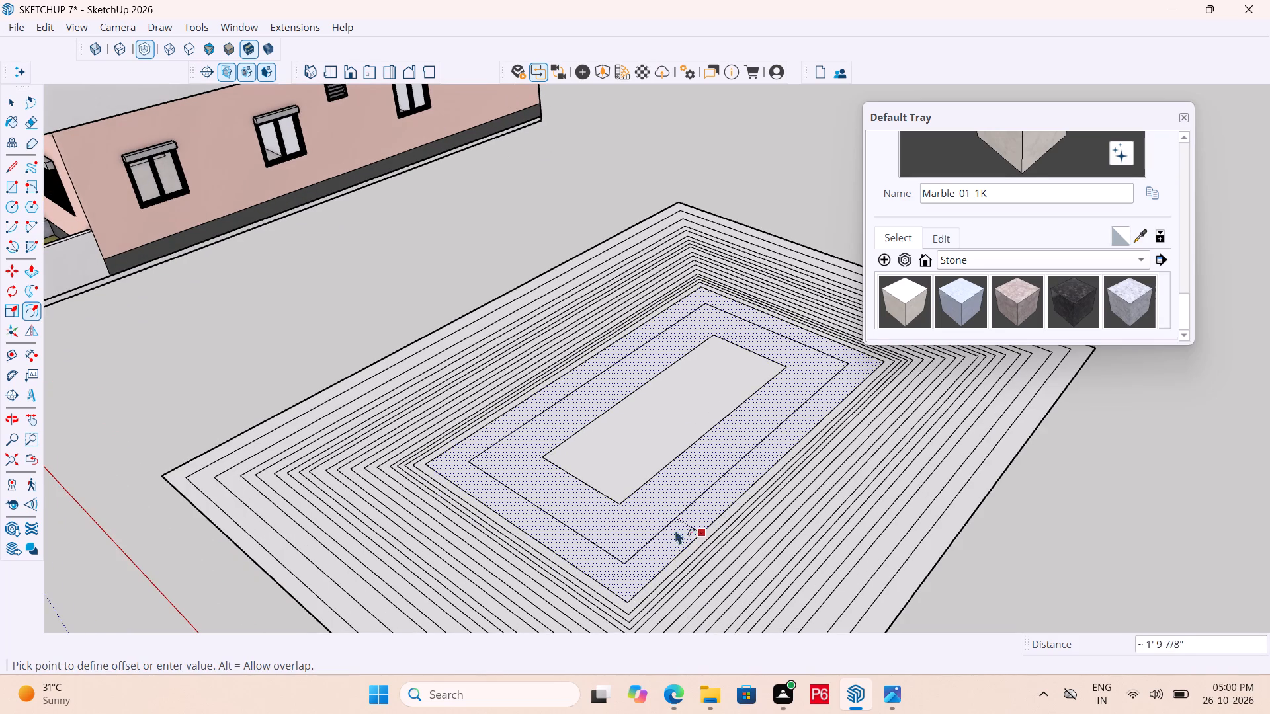
{"action": "left_click", "coordinate": [683, 544]}
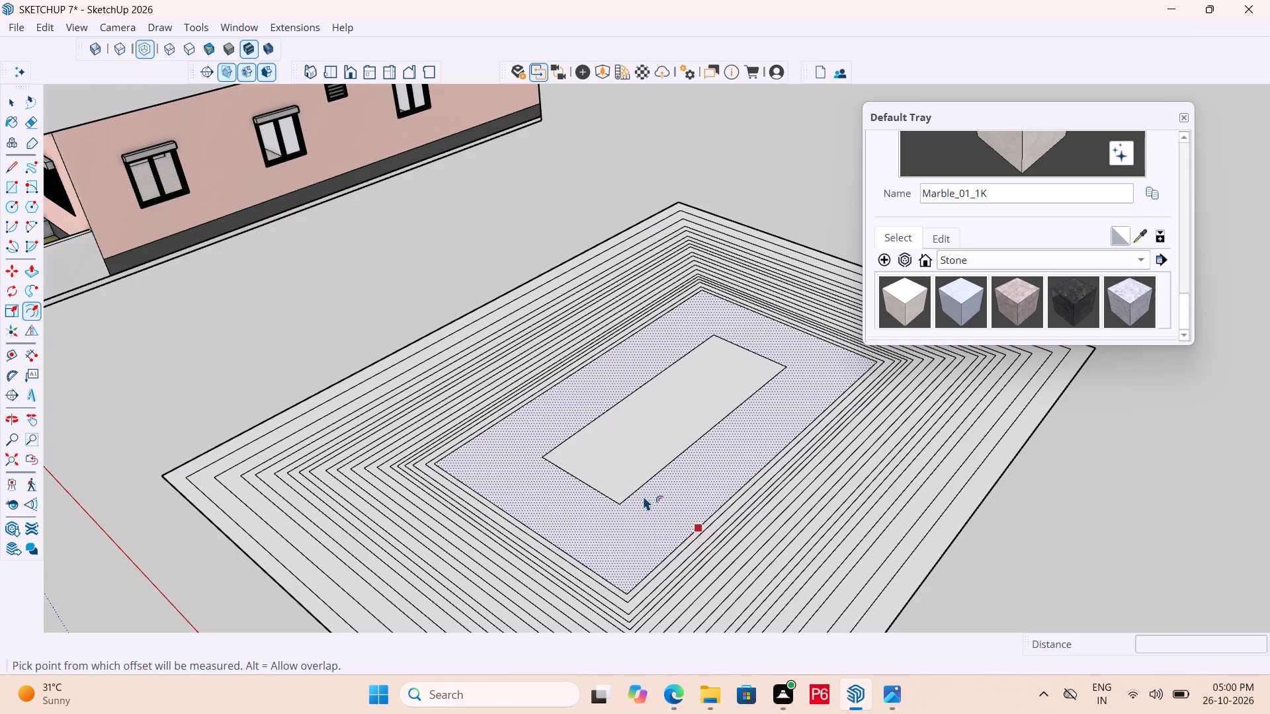
{"action": "left_click", "coordinate": [643, 496]}
{"action": "left_click", "coordinate": [671, 547]}
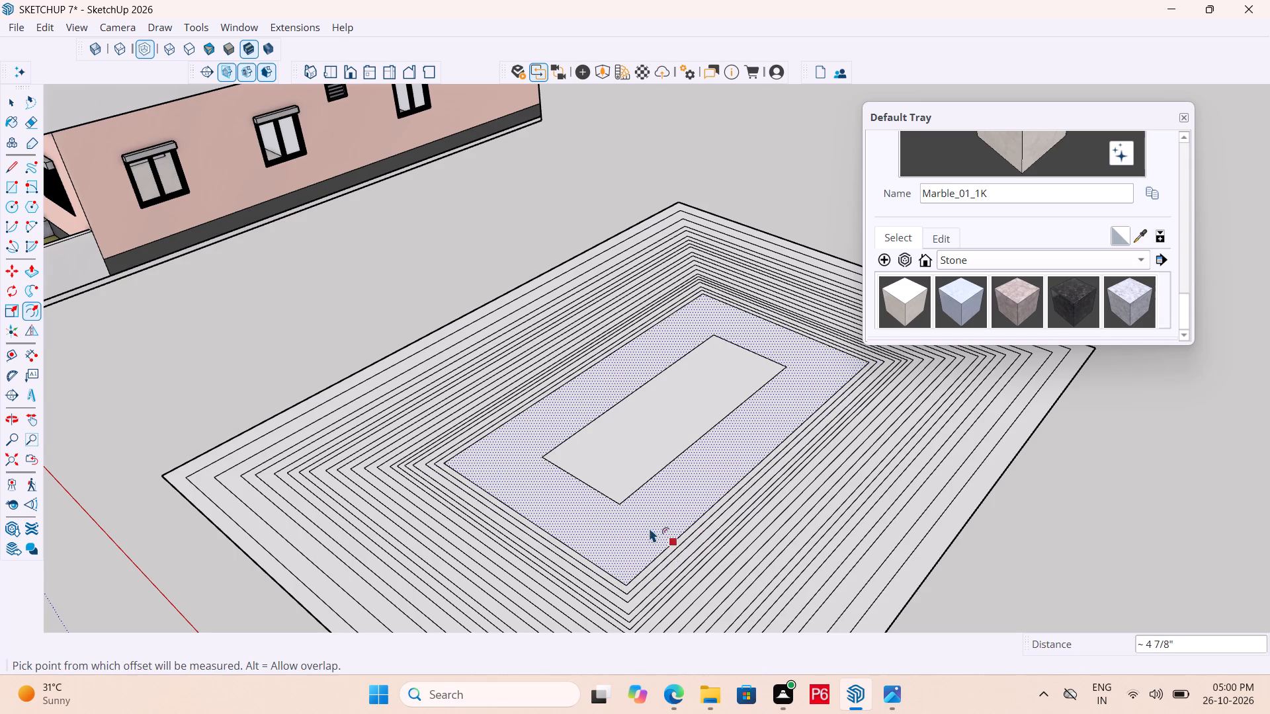
{"action": "left_click", "coordinate": [640, 509]}
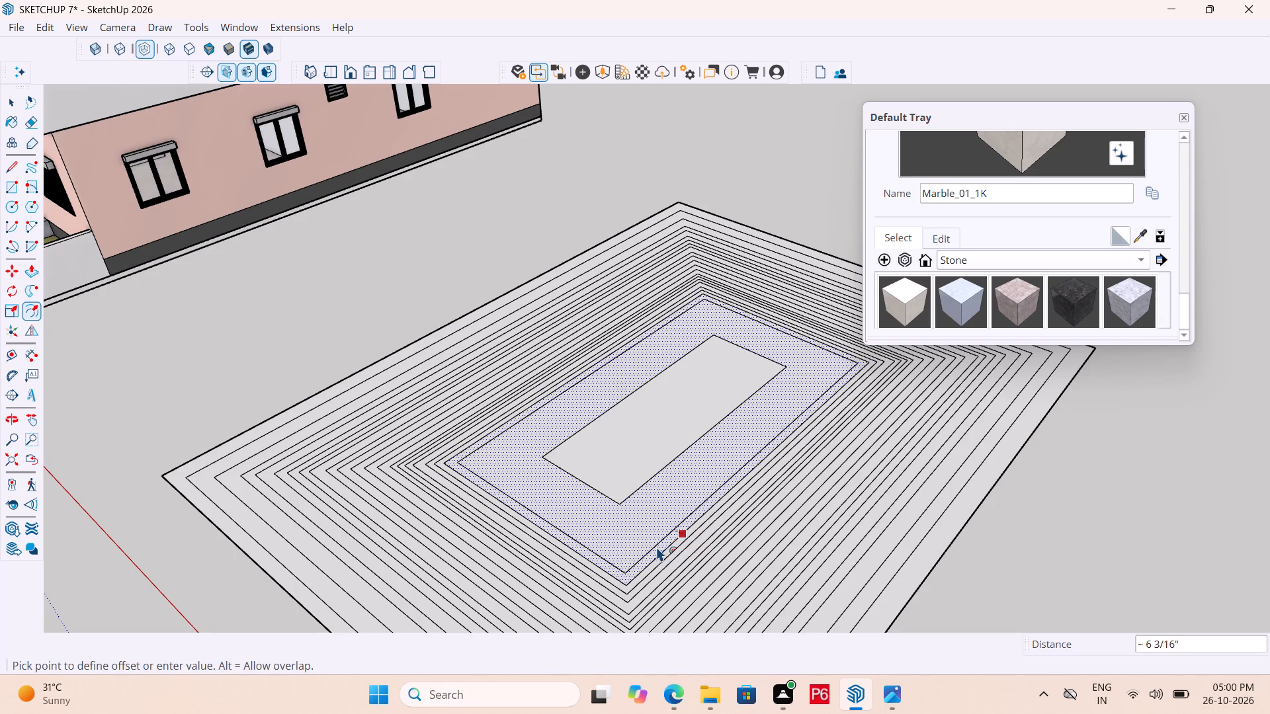
{"action": "left_click", "coordinate": [656, 551]}
{"action": "scroll", "coordinate": [630, 544], "scroll_direction": "up", "scroll_amount": 5}
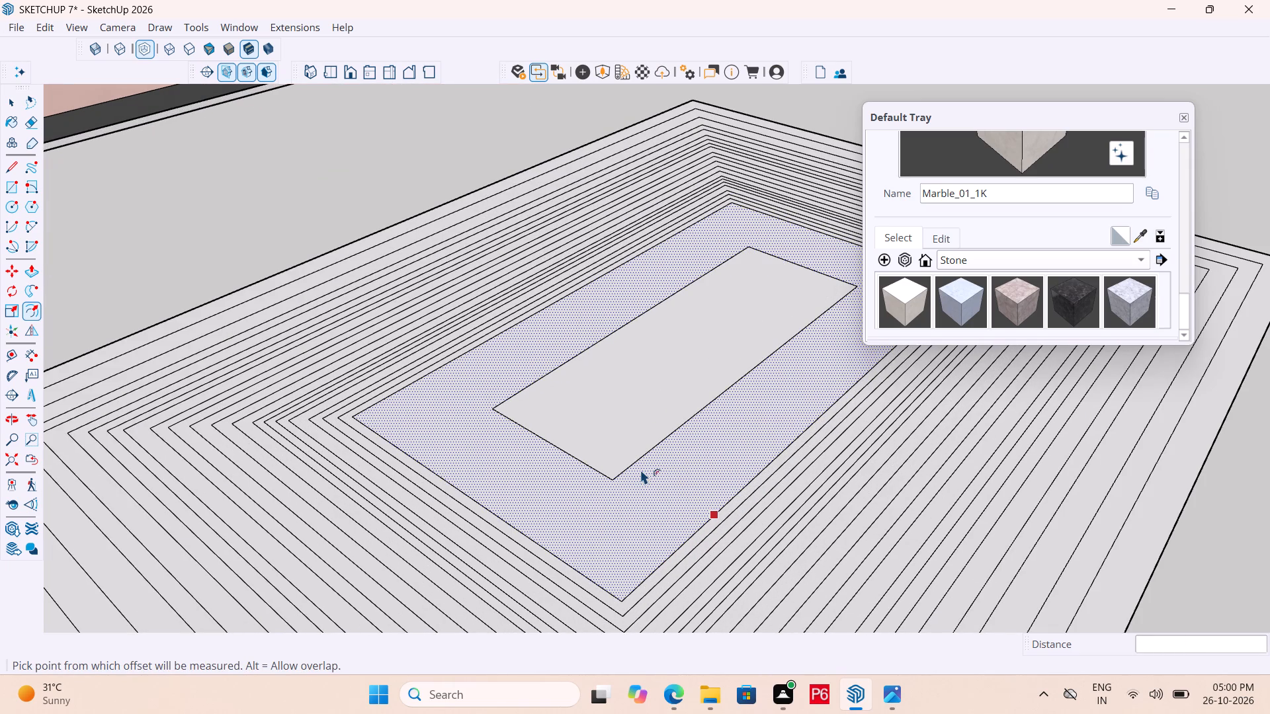
{"action": "left_click", "coordinate": [642, 471]}
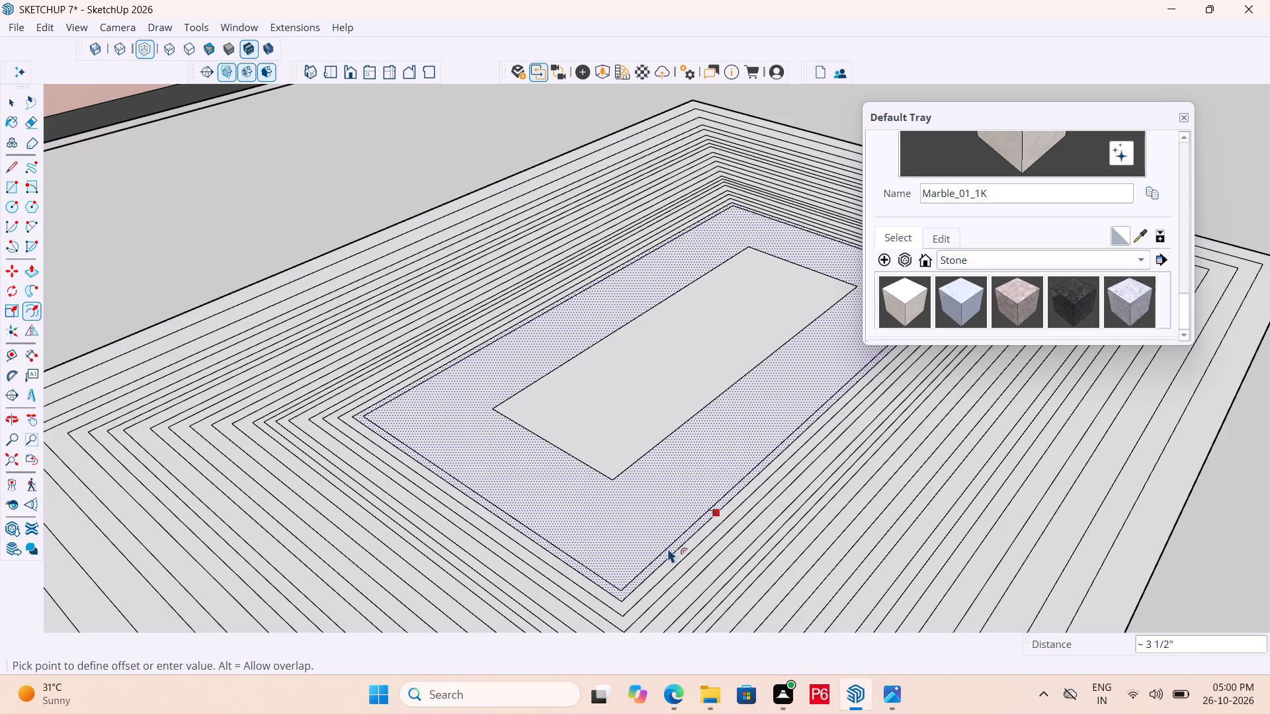
{"action": "left_click", "coordinate": [667, 549]}
{"action": "left_click", "coordinate": [634, 484]}
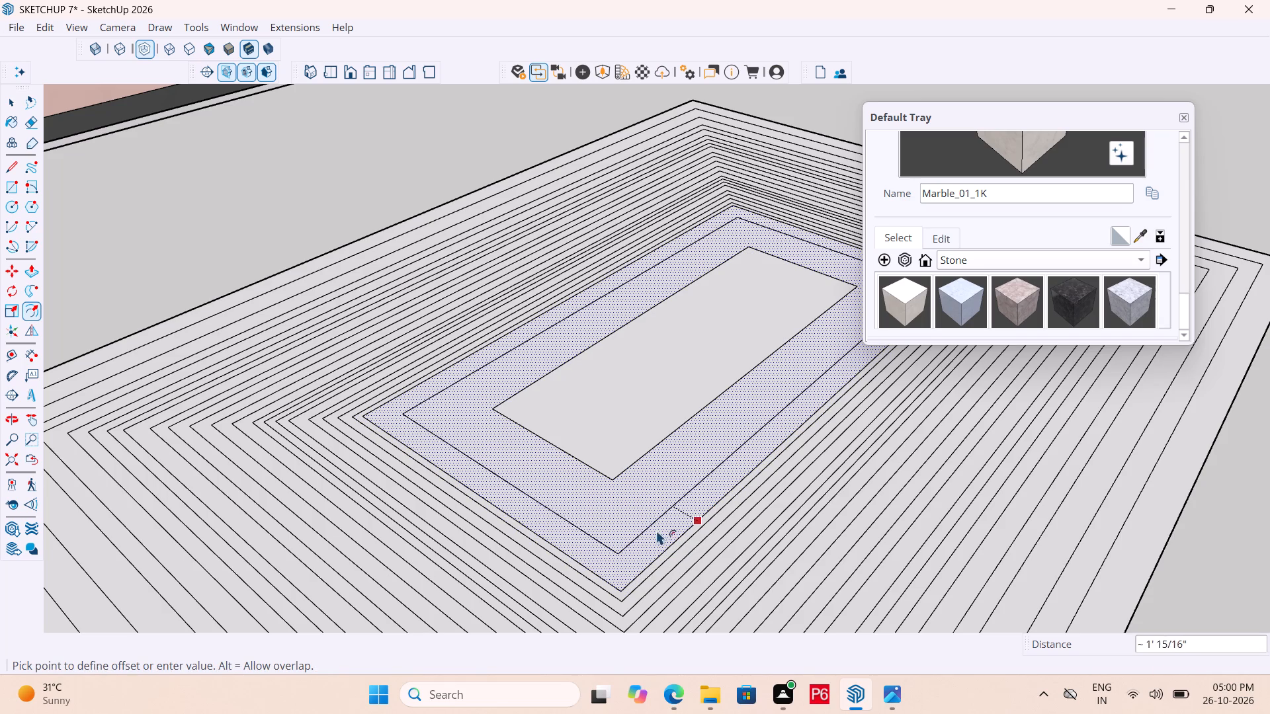
{"action": "left_click", "coordinate": [659, 545]}
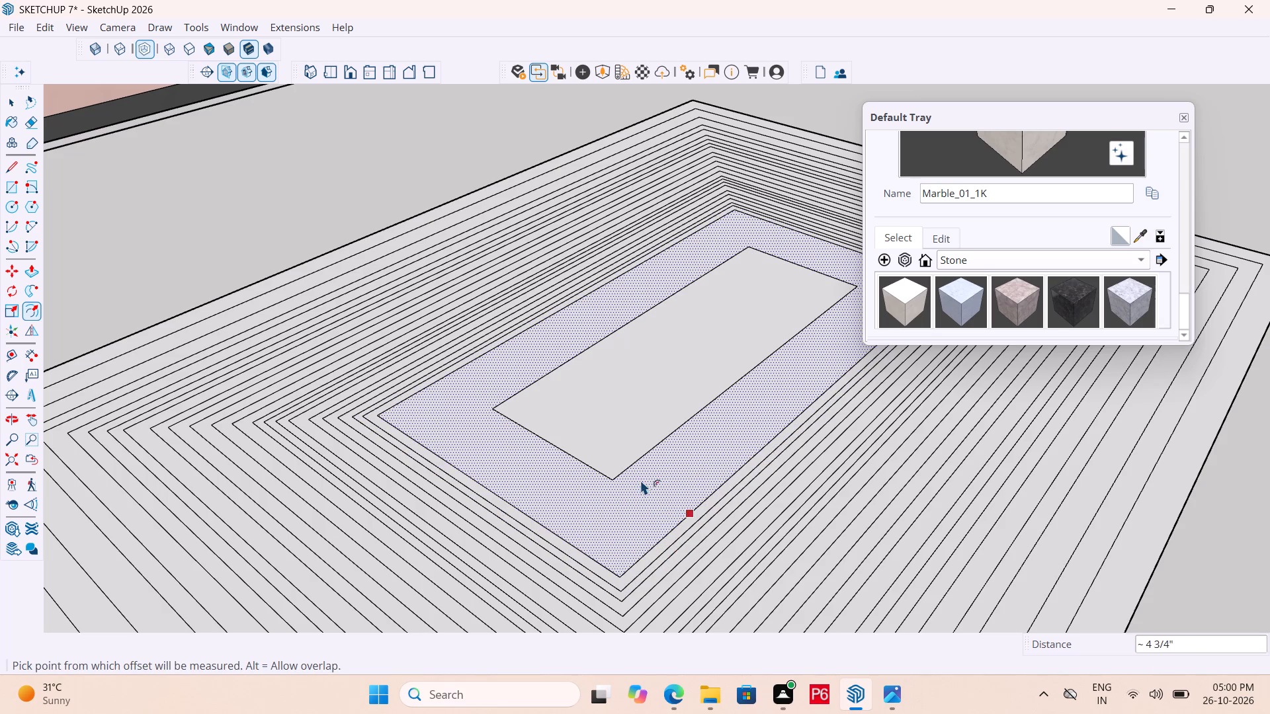
Repeat the inward offsets about 5 inches apart until concentric outlines fill the band up to the central rectangle.
{"action": "double_click", "coordinate": [640, 479]}
{"action": "double_click", "coordinate": [637, 484]}
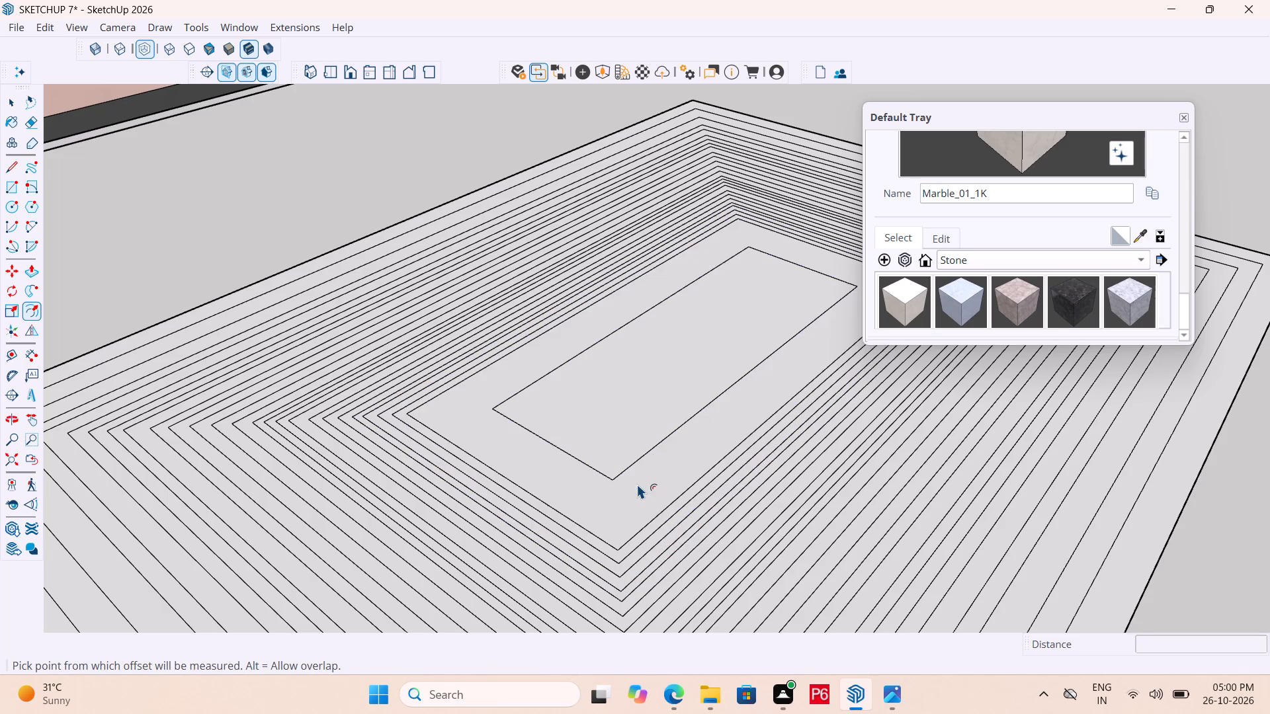
{"action": "double_click", "coordinate": [637, 484]}
{"action": "left_click", "coordinate": [619, 485]}
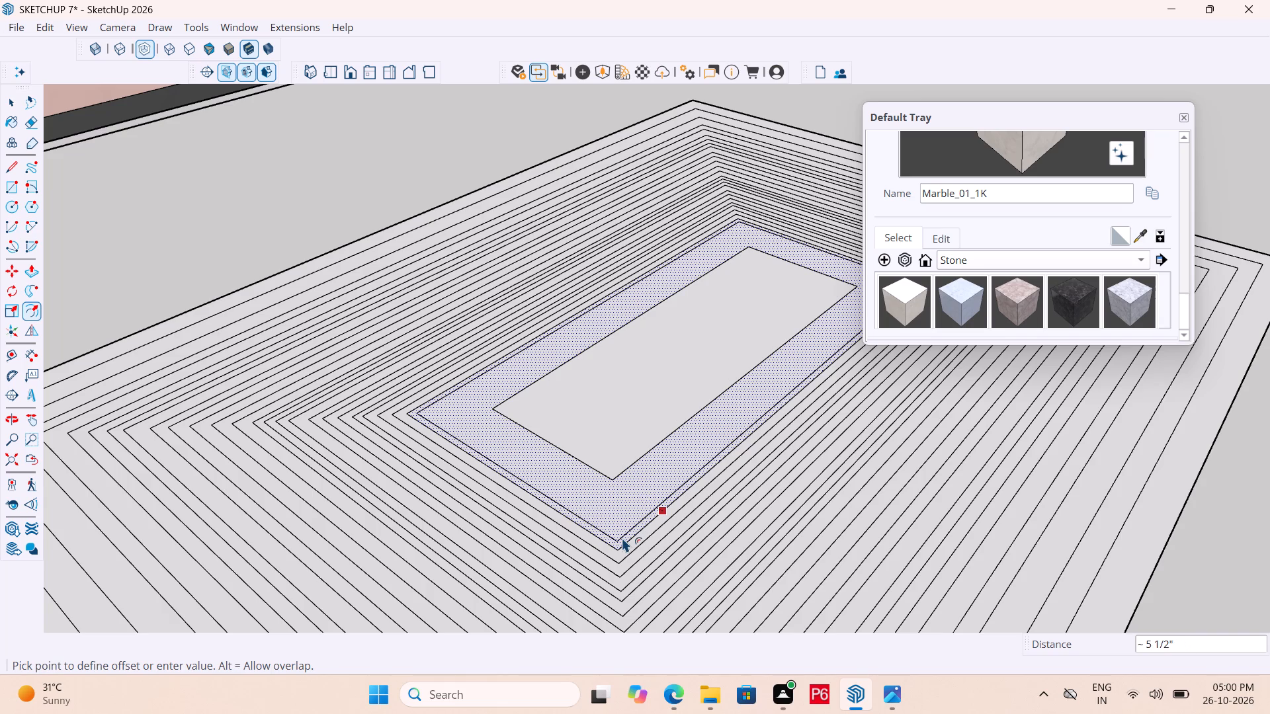
{"action": "left_click", "coordinate": [623, 536]}
{"action": "double_click", "coordinate": [620, 495]}
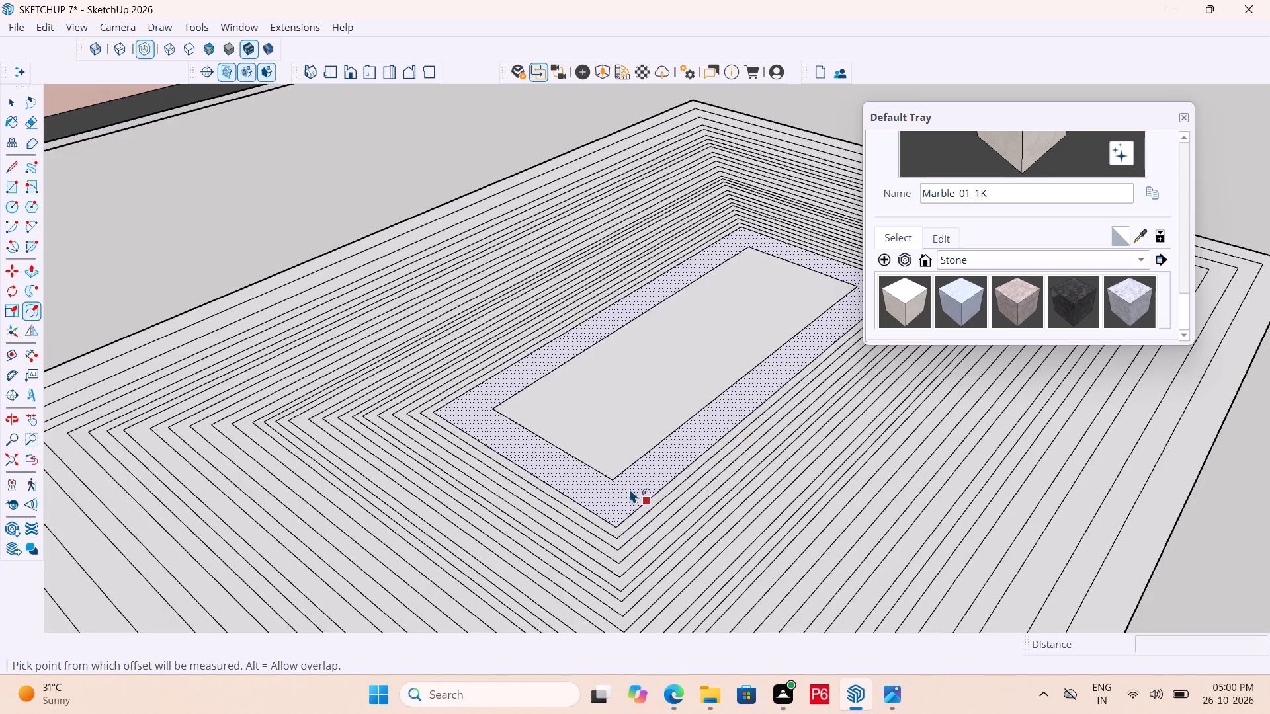
{"action": "double_click", "coordinate": [629, 489]}
{"action": "double_click", "coordinate": [639, 477]}
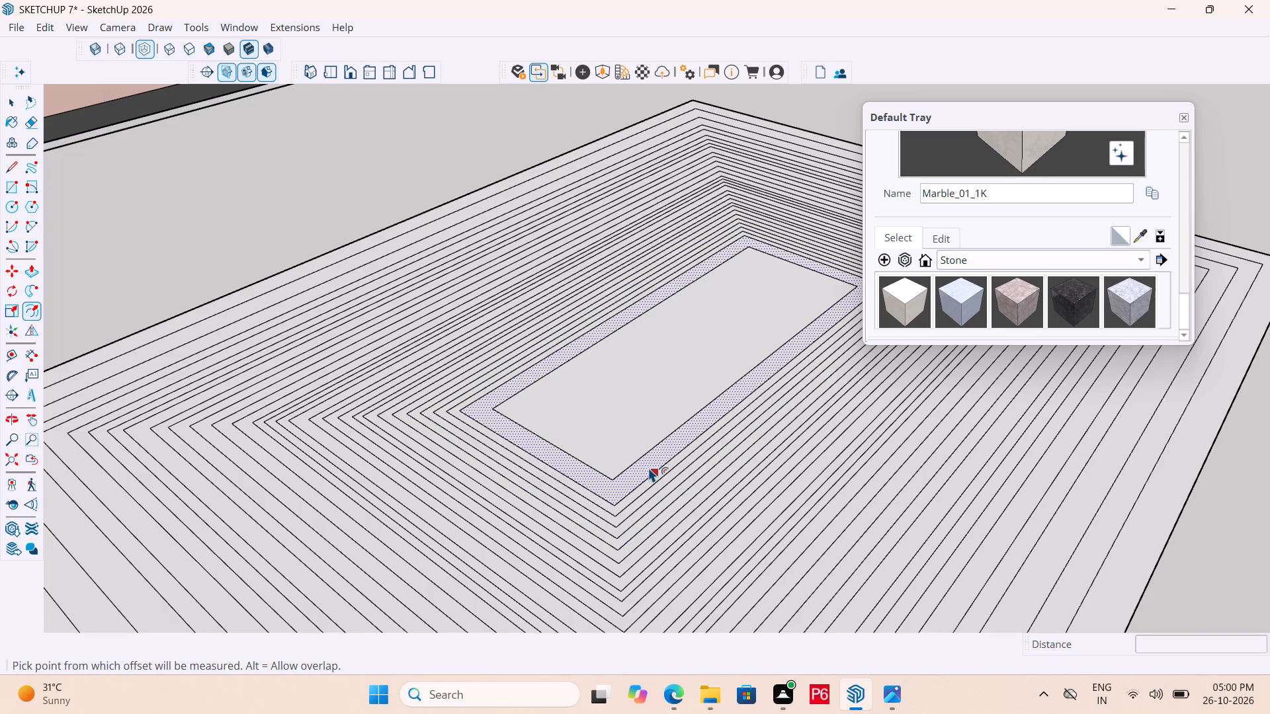
{"action": "double_click", "coordinate": [648, 467]}
{"action": "left_click", "coordinate": [656, 456]}
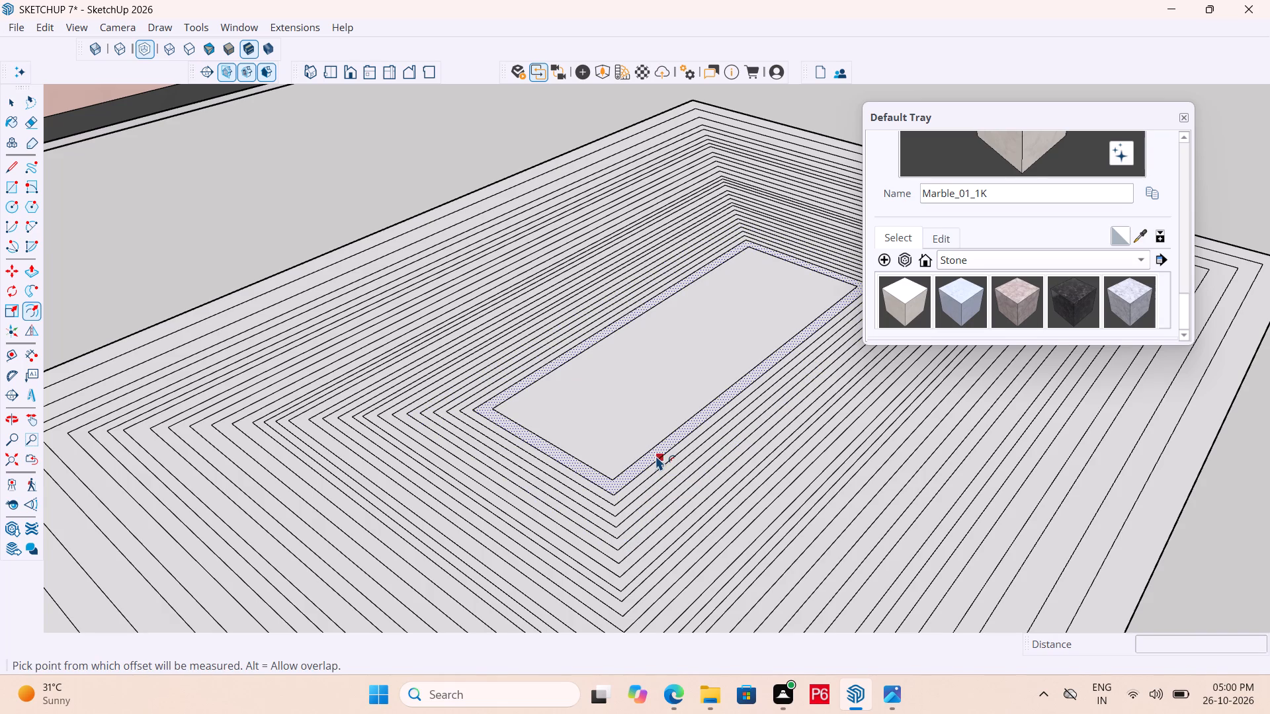
{"action": "left_click", "coordinate": [656, 456]}
Offset the central rectangle inward twice at the last spacing and once further in to form a narrow strip along its middle.
{"action": "left_click", "coordinate": [635, 393]}
{"action": "left_click", "coordinate": [635, 393]}
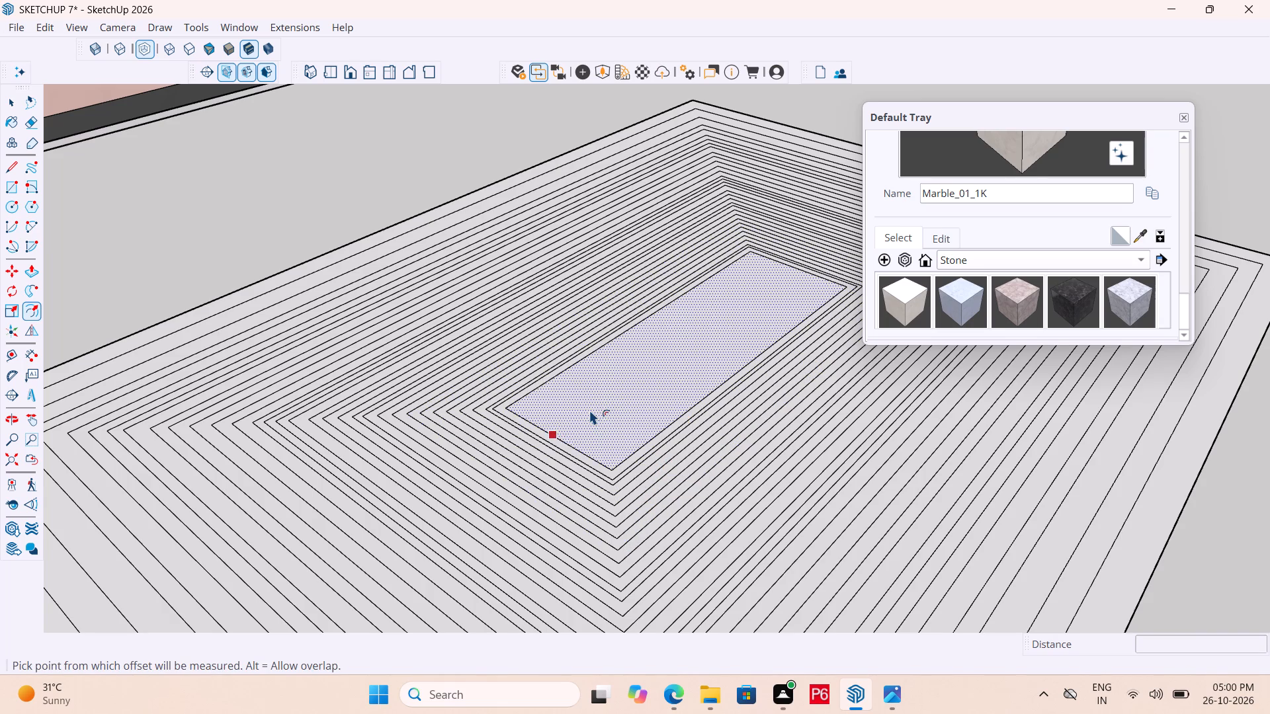
{"action": "double_click", "coordinate": [589, 410]}
{"action": "double_click", "coordinate": [642, 386]}
{"action": "double_click", "coordinate": [675, 379]}
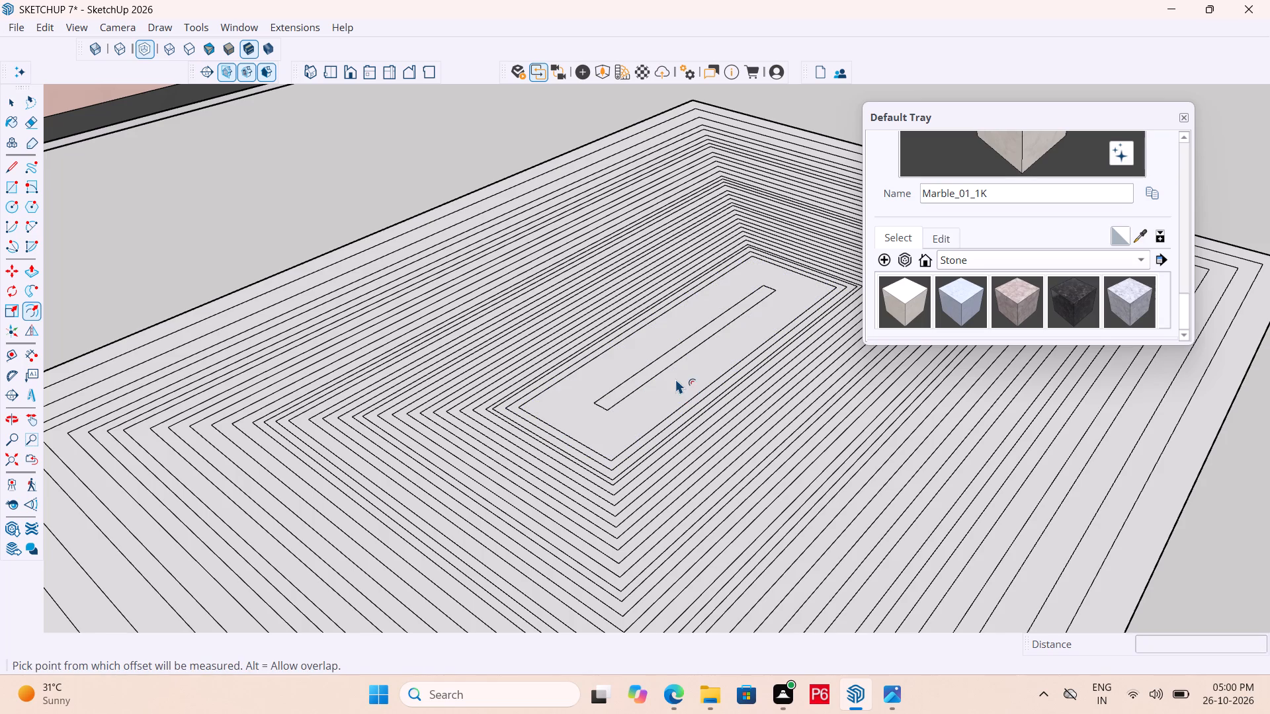
Fill the band around the narrow central strip with repeated inward offsets of about 4 9/16 inches.
{"action": "left_click", "coordinate": [689, 381]}
{"action": "left_click", "coordinate": [651, 420]}
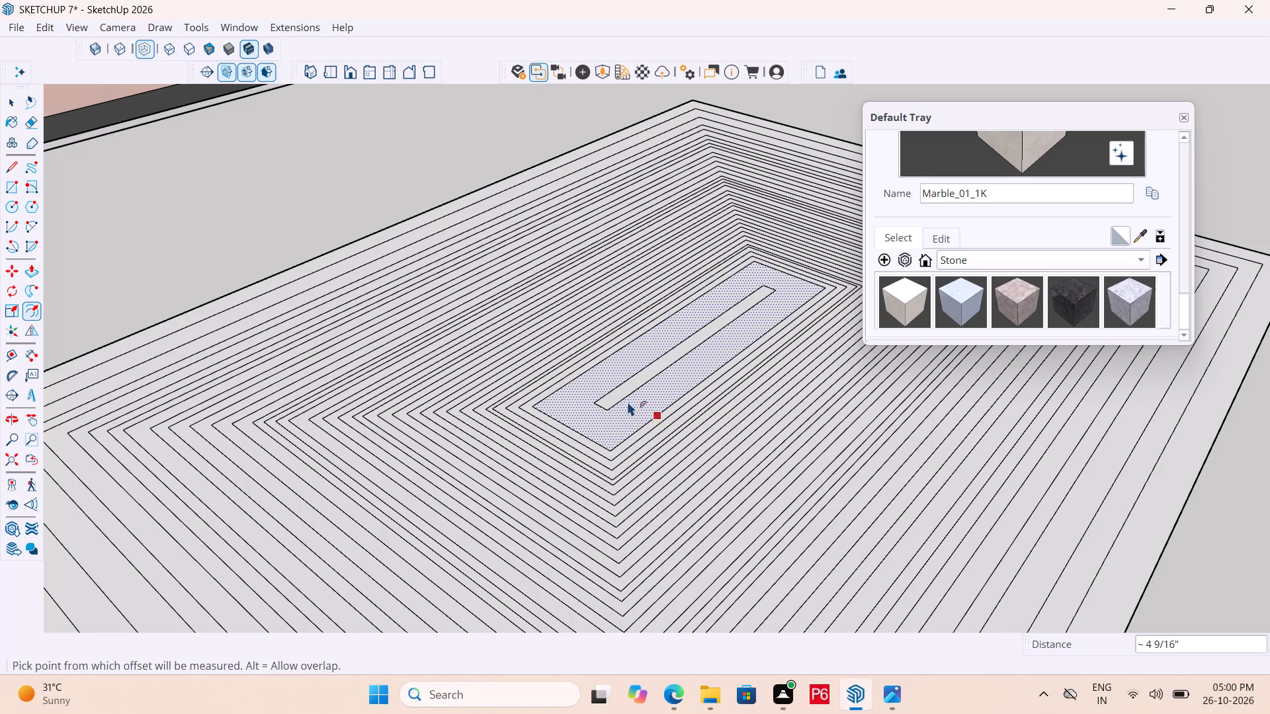
{"action": "double_click", "coordinate": [627, 420]}
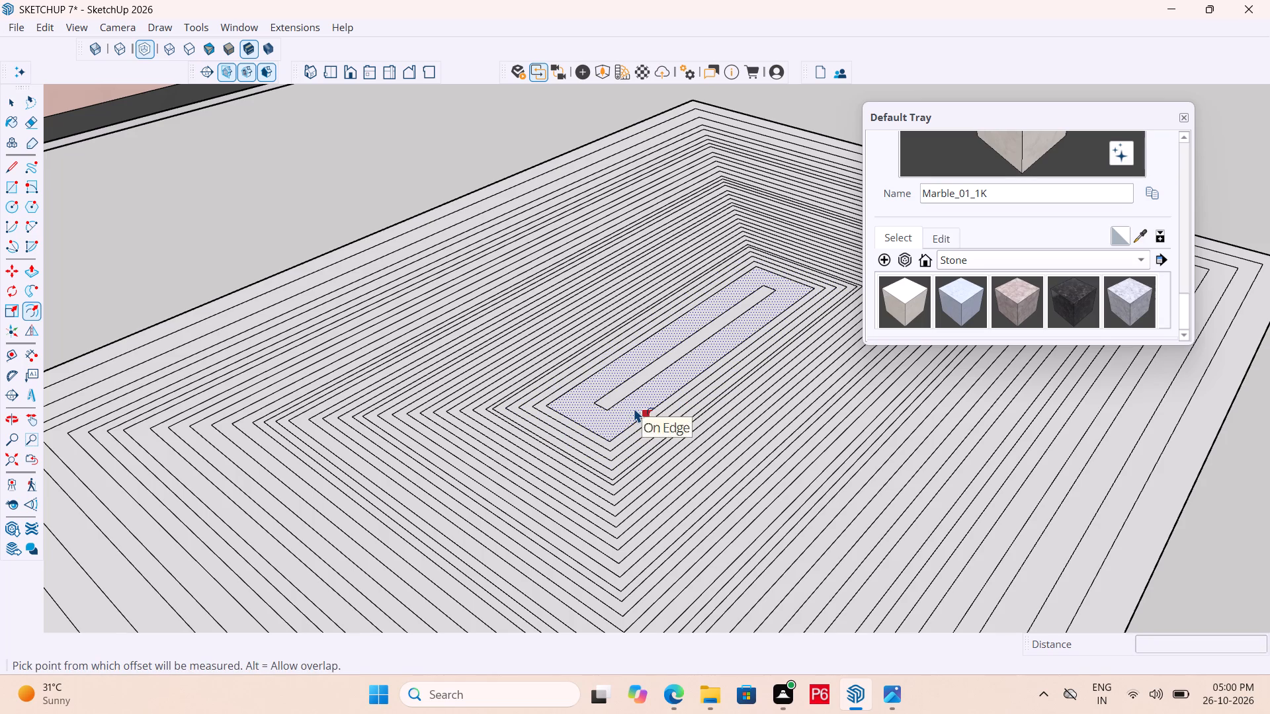
{"action": "double_click", "coordinate": [634, 408]}
{"action": "double_click", "coordinate": [640, 398]}
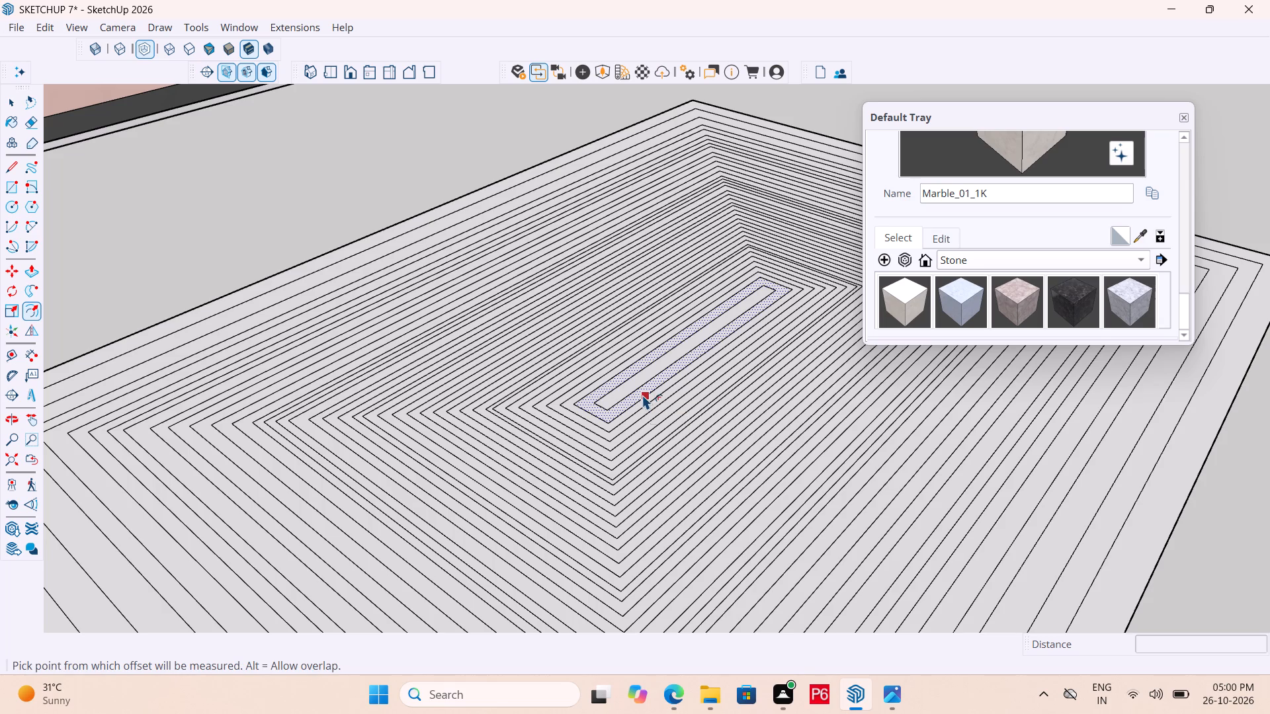
{"action": "double_click", "coordinate": [642, 395]}
{"action": "scroll", "coordinate": [626, 390], "scroll_direction": "up", "scroll_amount": 9}
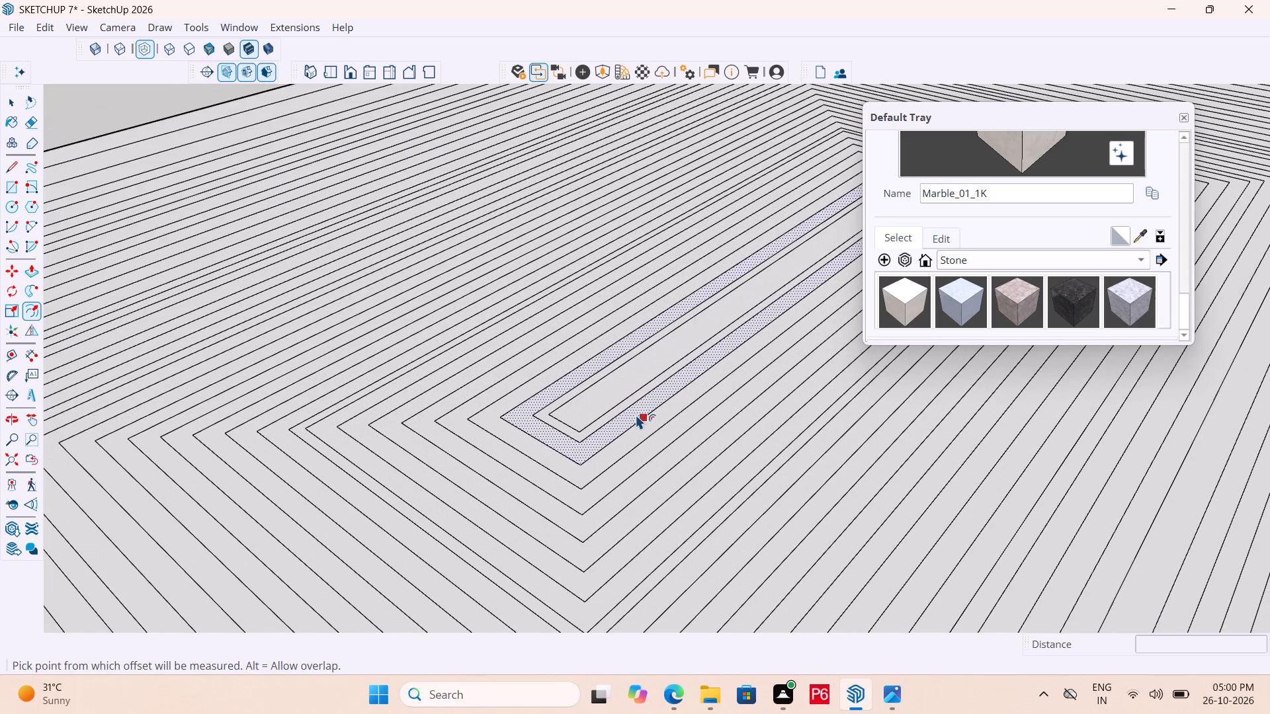
{"action": "double_click", "coordinate": [636, 415]}
Offset the narrow central strip inward, finishing with an innermost outline about 3 inches in.
{"action": "double_click", "coordinate": [608, 398]}
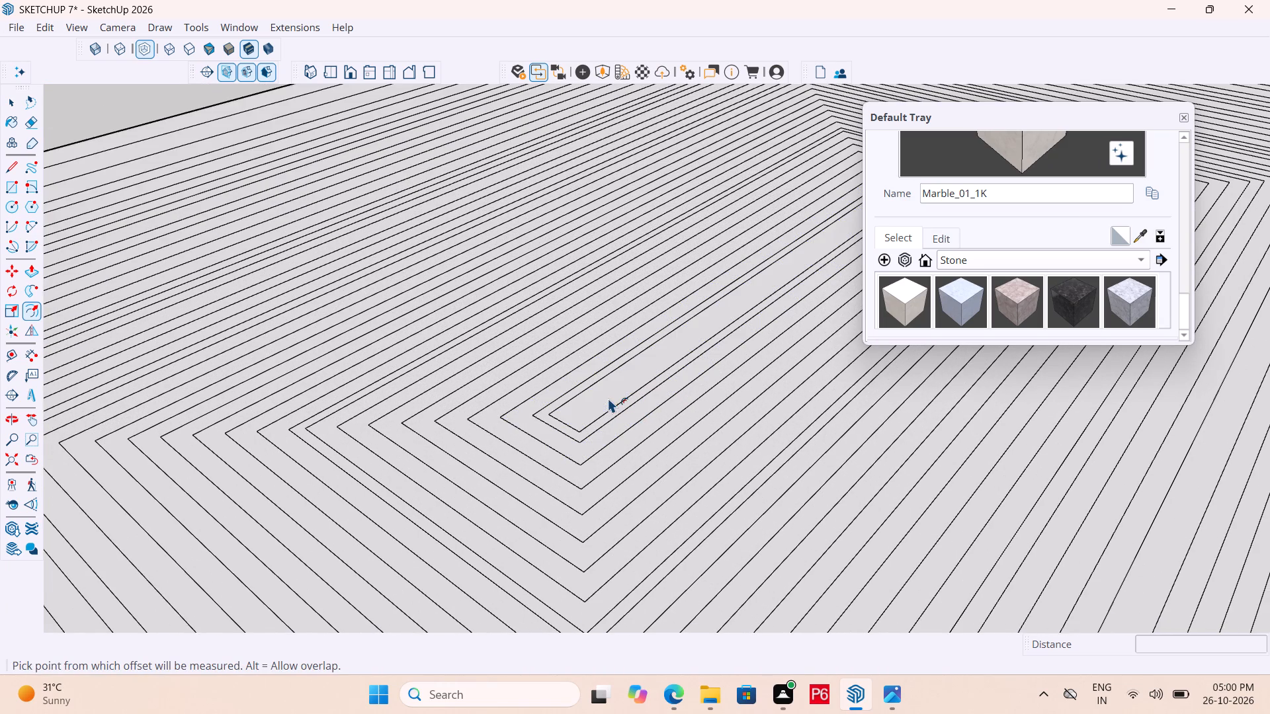
{"action": "left_click", "coordinate": [595, 403]}
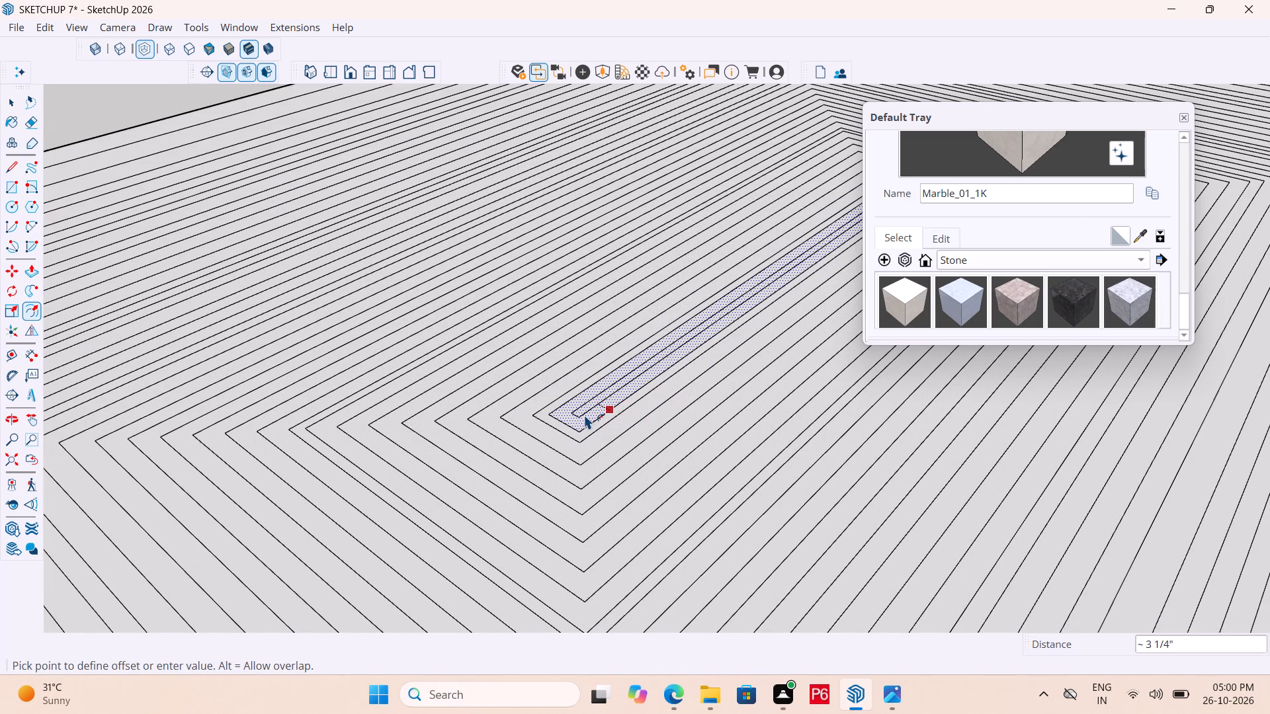
{"action": "left_click", "coordinate": [584, 418]}
Erase the concentric offset edges along the long side facing away from the house, keeping the outermost boundary edge.
{"action": "scroll", "coordinate": [591, 360], "scroll_direction": "down", "scroll_amount": 9}
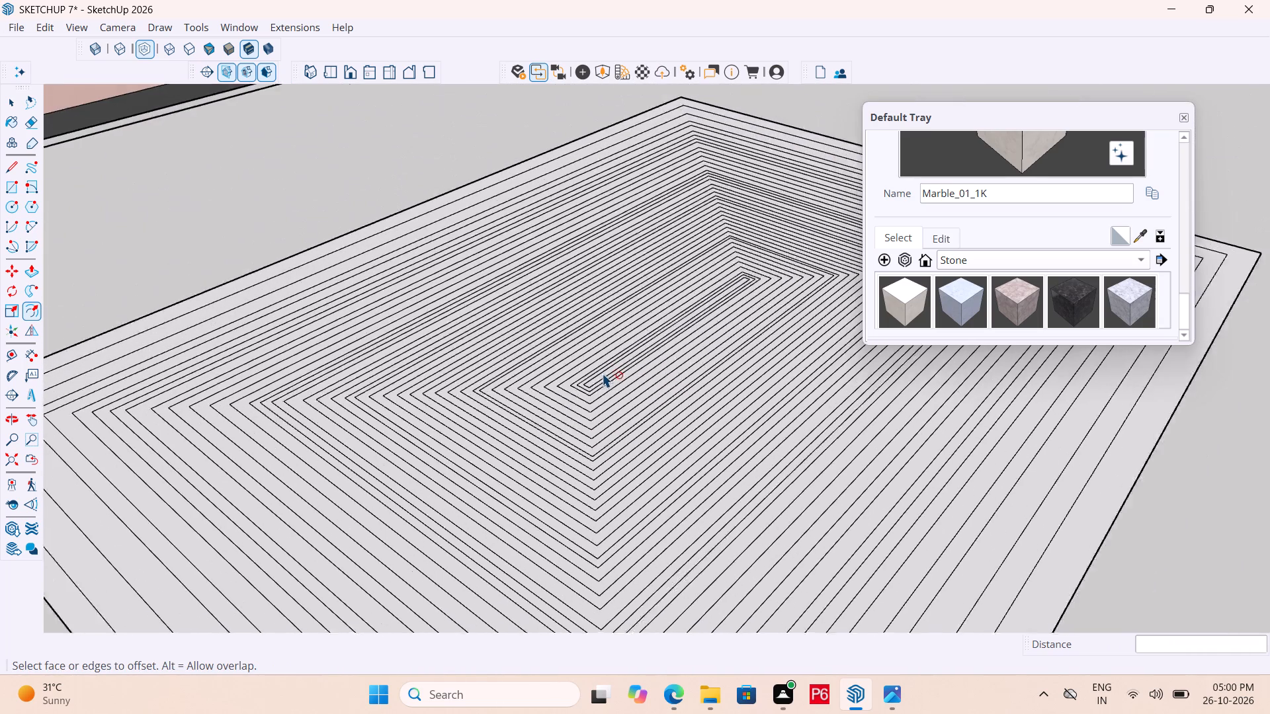
{"action": "scroll", "coordinate": [603, 373], "scroll_direction": "down", "scroll_amount": 2}
{"action": "scroll", "coordinate": [609, 387], "scroll_direction": "up", "scroll_amount": 1}
{"action": "middle_click_drag", "start_coordinate": [613, 393], "coordinate": [632, 474]}
{"action": "scroll", "coordinate": [488, 422], "scroll_direction": "down", "scroll_amount": 5}
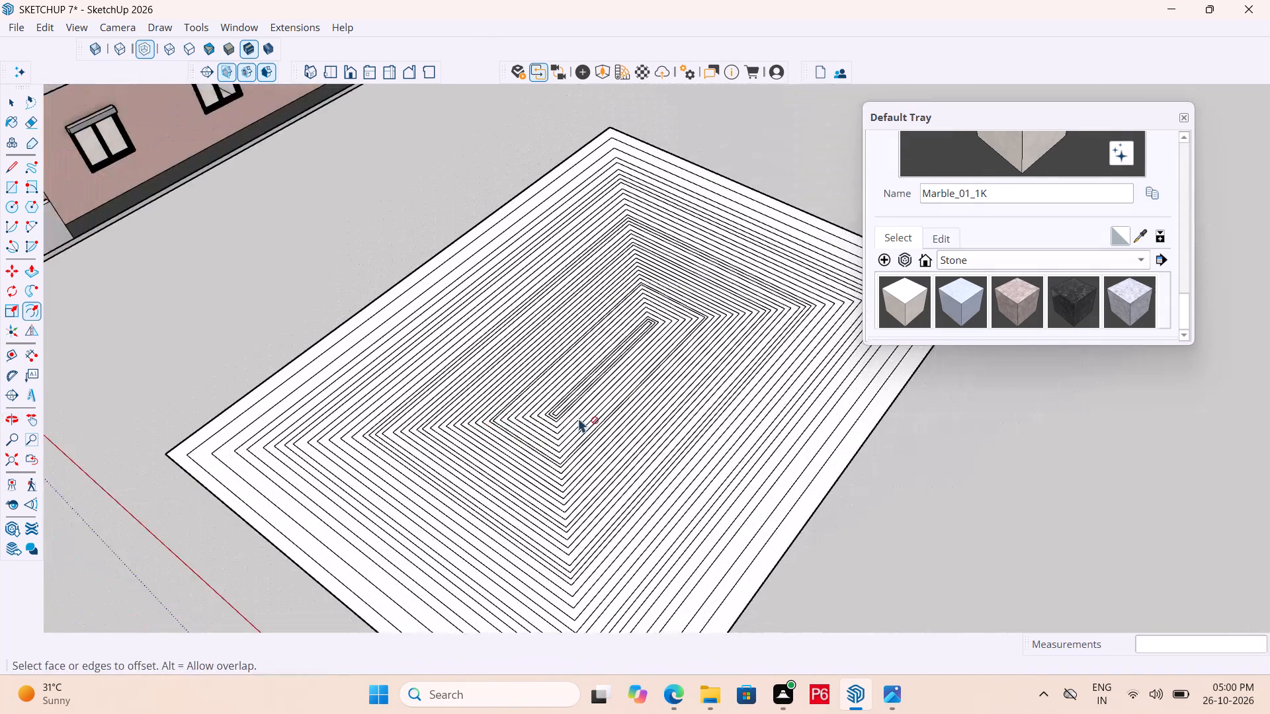
{"action": "scroll", "coordinate": [579, 418], "scroll_direction": "up", "scroll_amount": 10}
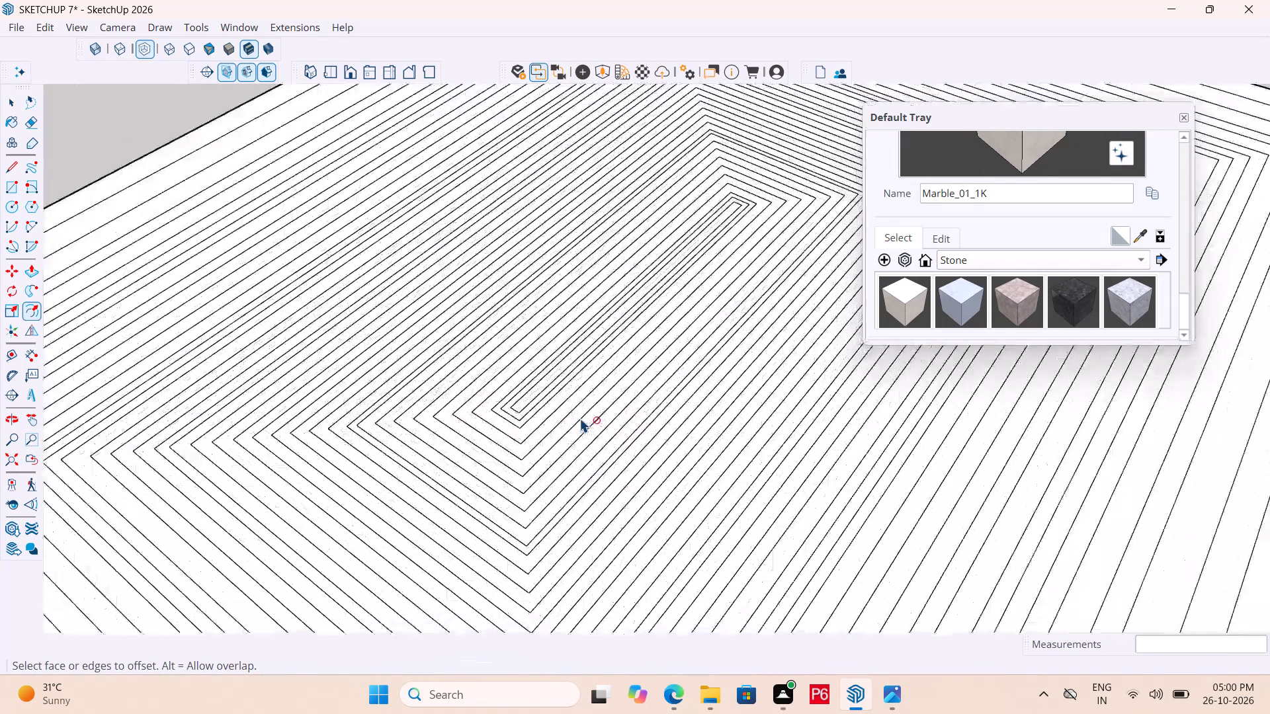
{"action": "key", "text": "e"}
{"action": "left_click_drag", "start_coordinate": [564, 362], "coordinate": [723, 444]}
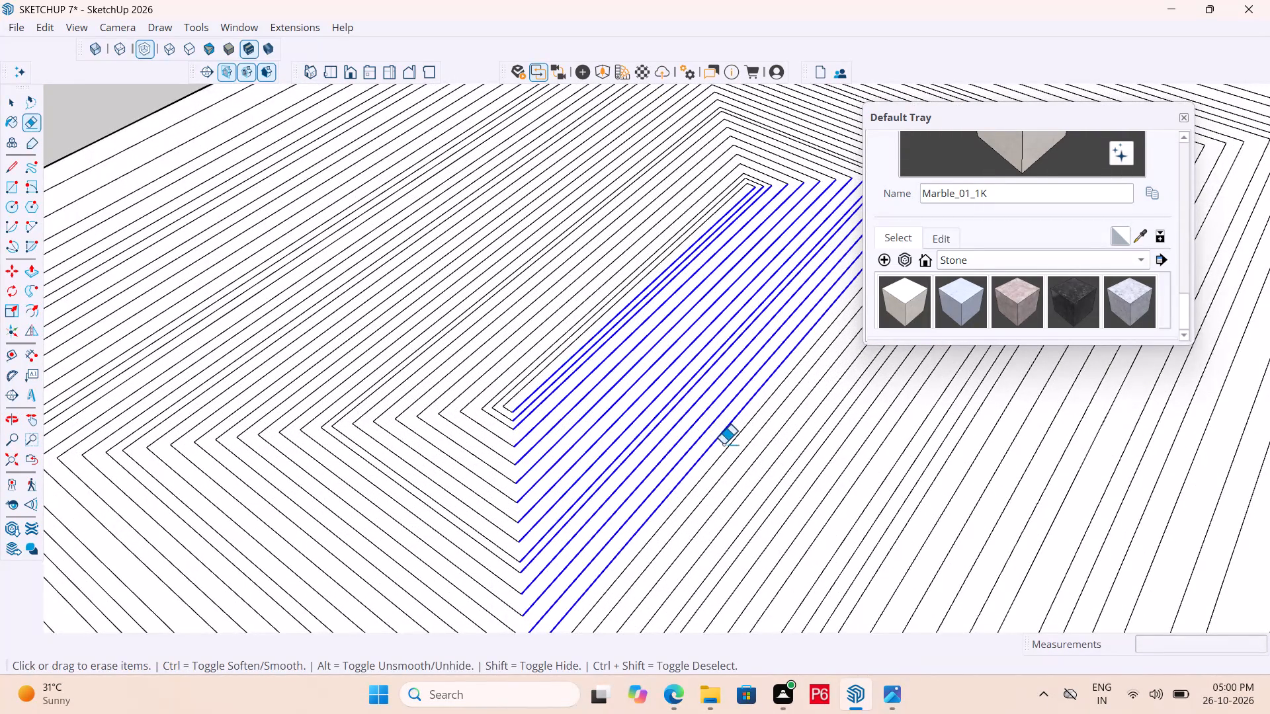
{"action": "left_click_drag", "start_coordinate": [723, 444], "coordinate": [1103, 594]}
{"action": "scroll", "coordinate": [712, 431], "scroll_direction": "down", "scroll_amount": 4}
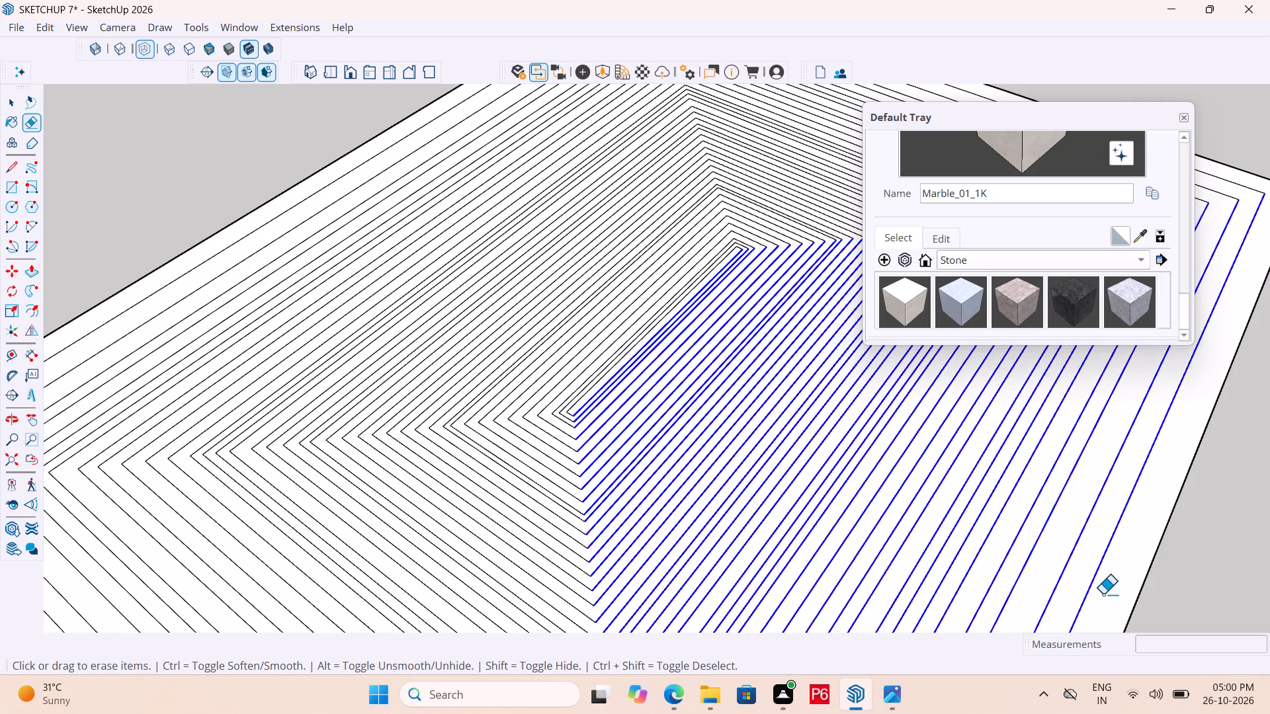
{"action": "left_click_drag", "start_coordinate": [1103, 594], "coordinate": [1083, 576]}
Erase the concentric offset edges along the long side facing the house, keeping the outermost boundary edge.
{"action": "scroll", "coordinate": [690, 475], "scroll_direction": "down", "scroll_amount": 7}
{"action": "scroll", "coordinate": [614, 407], "scroll_direction": "up", "scroll_amount": 6}
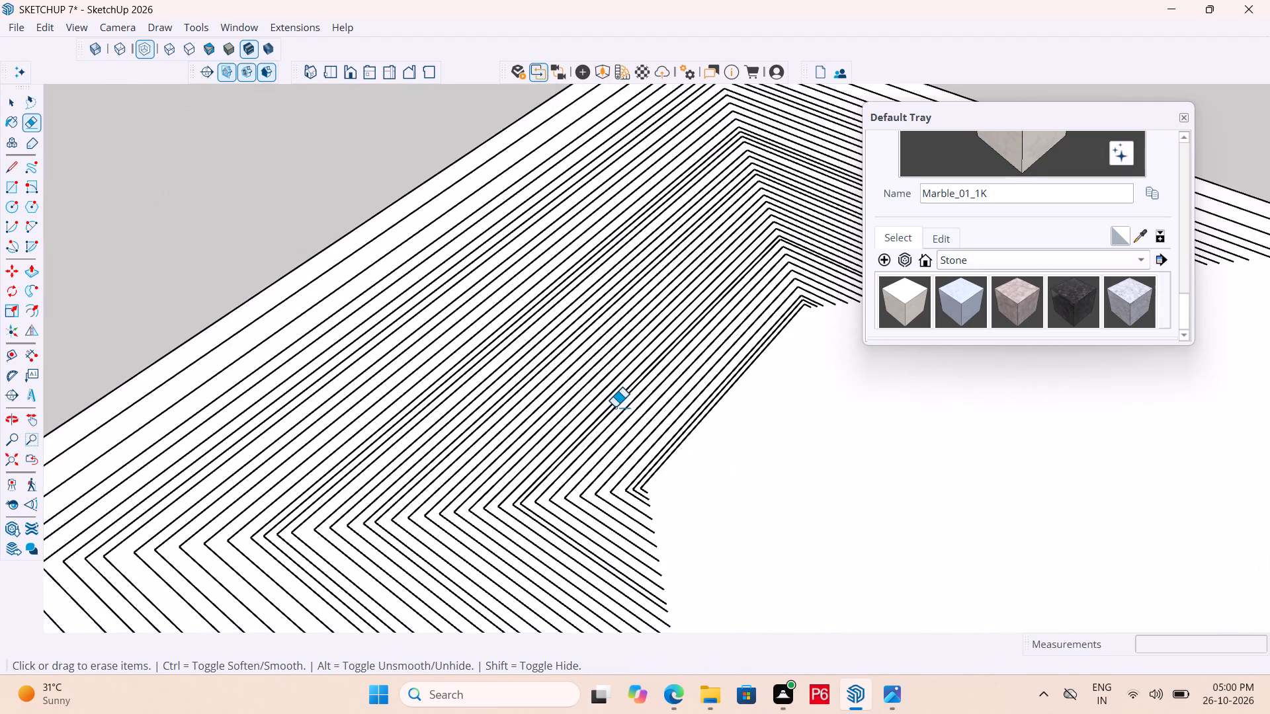
{"action": "left_click_drag", "start_coordinate": [734, 458], "coordinate": [728, 444]}
{"action": "left_click_drag", "start_coordinate": [727, 439], "coordinate": [542, 249]}
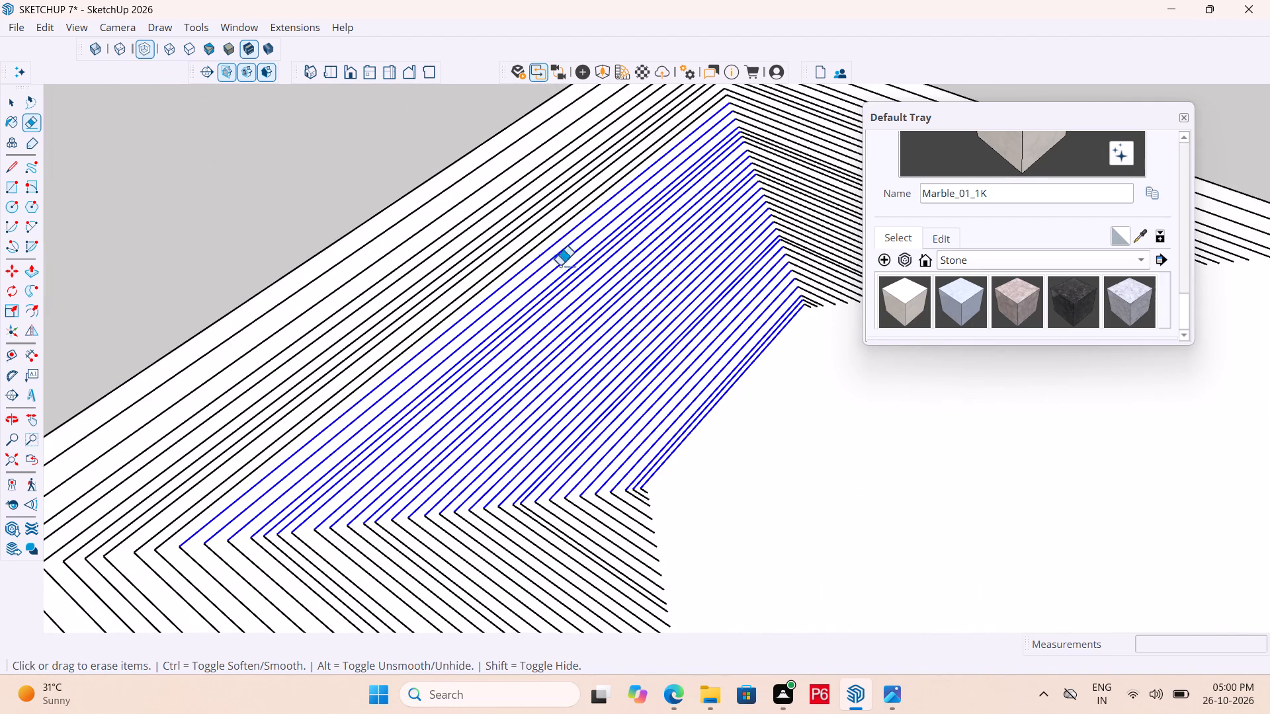
{"action": "scroll", "coordinate": [663, 348], "scroll_direction": "down", "scroll_amount": 5}
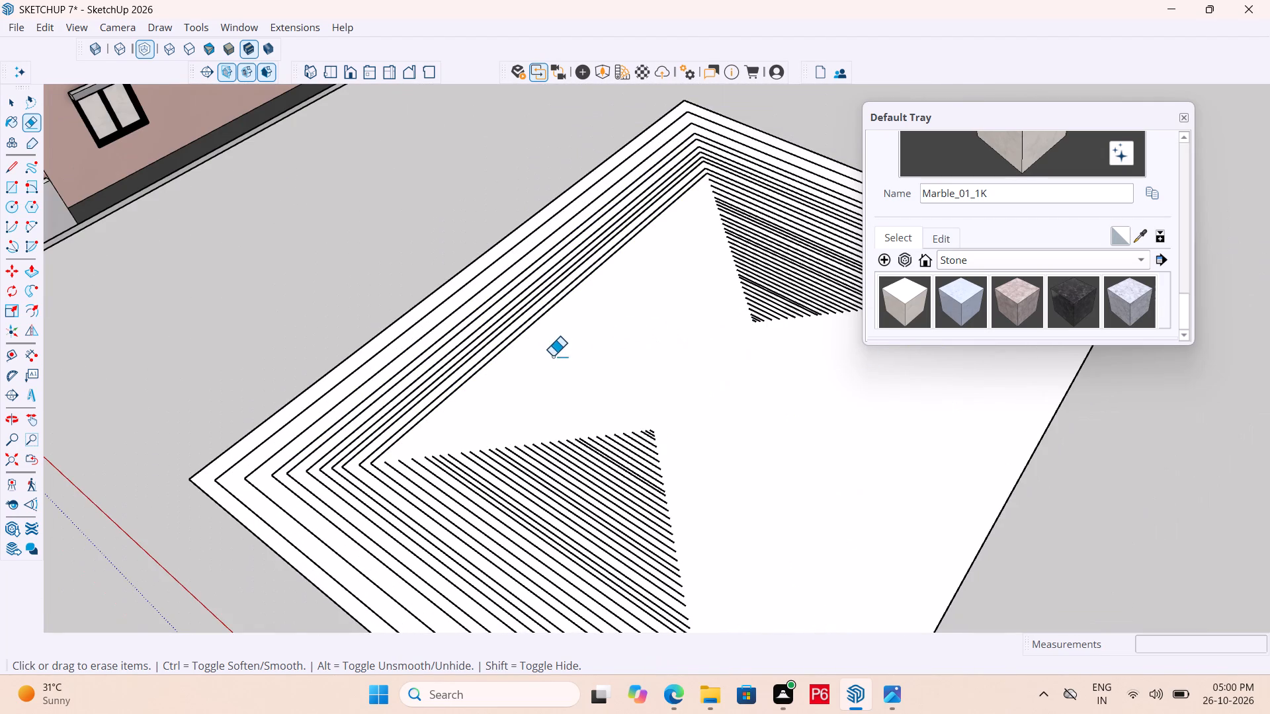
{"action": "left_click_drag", "start_coordinate": [554, 348], "coordinate": [526, 298]}
{"action": "left_click_drag", "start_coordinate": [524, 296], "coordinate": [500, 258]}
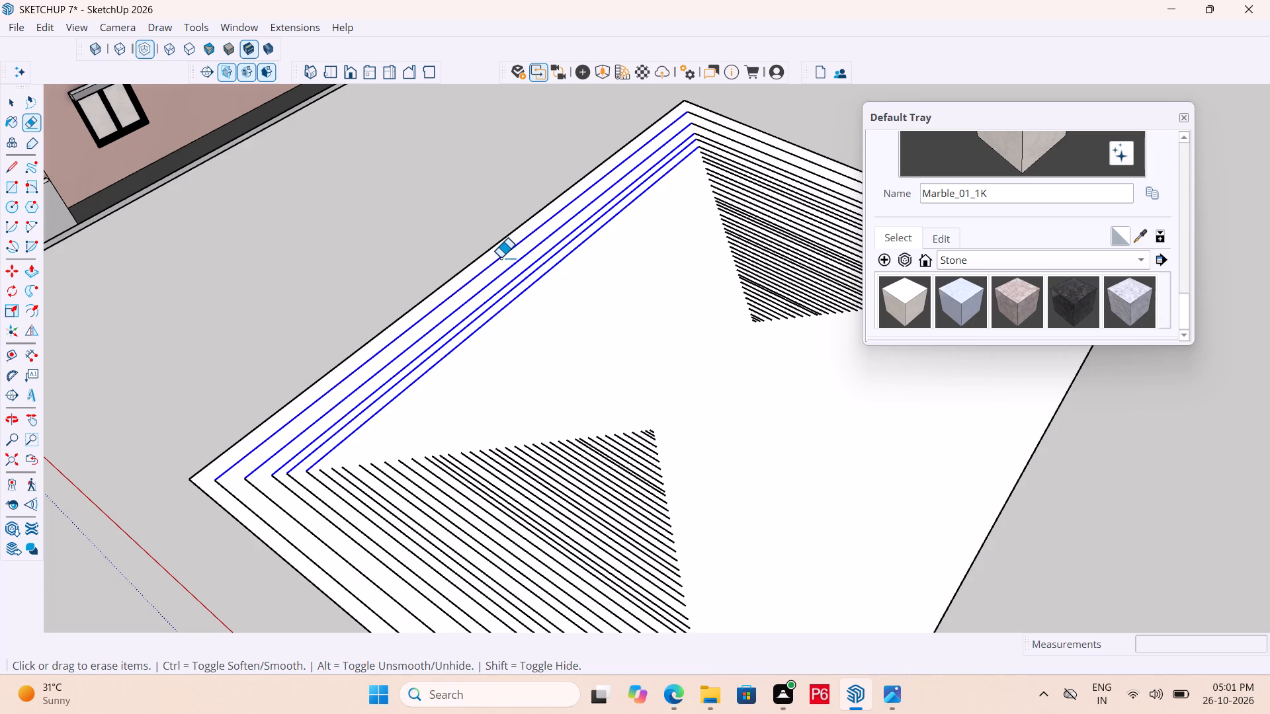
Erase the remaining offset edges at both short ends of the rectangle, including the tiny leftover segment near the middle.
{"action": "left_click_drag", "start_coordinate": [650, 423], "coordinate": [509, 546]}
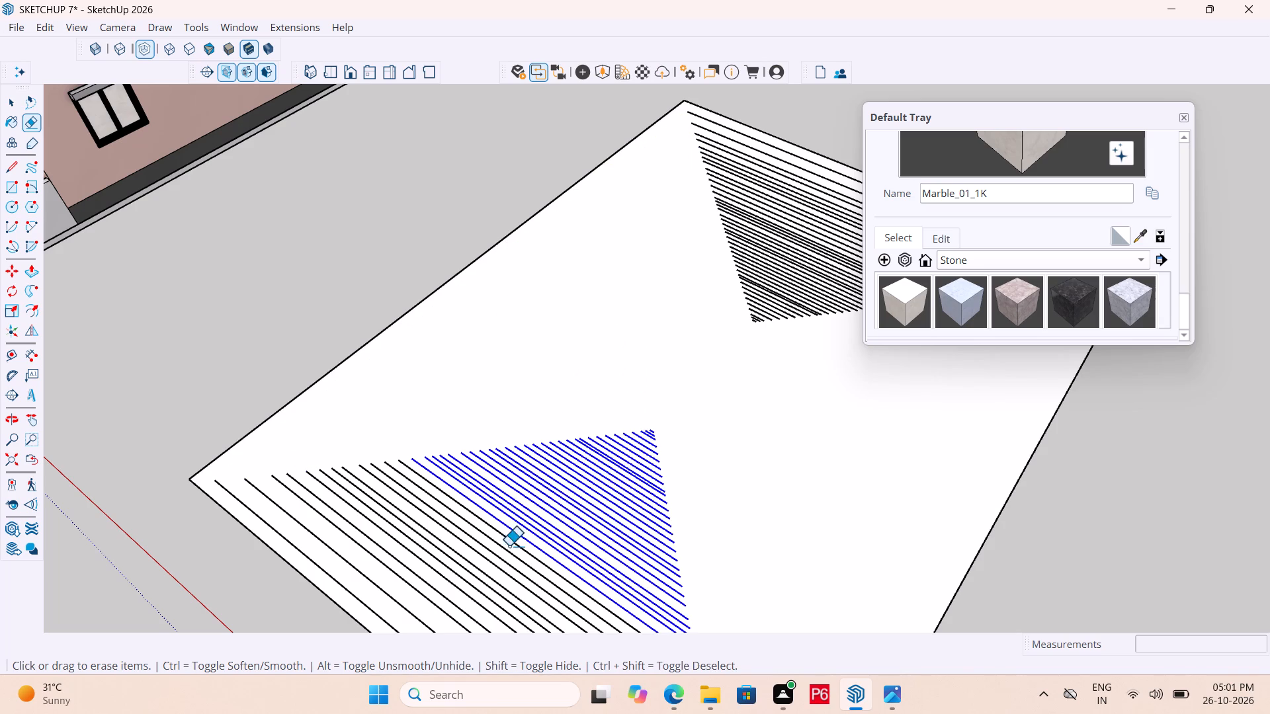
{"action": "left_click_drag", "start_coordinate": [509, 546], "coordinate": [360, 604]}
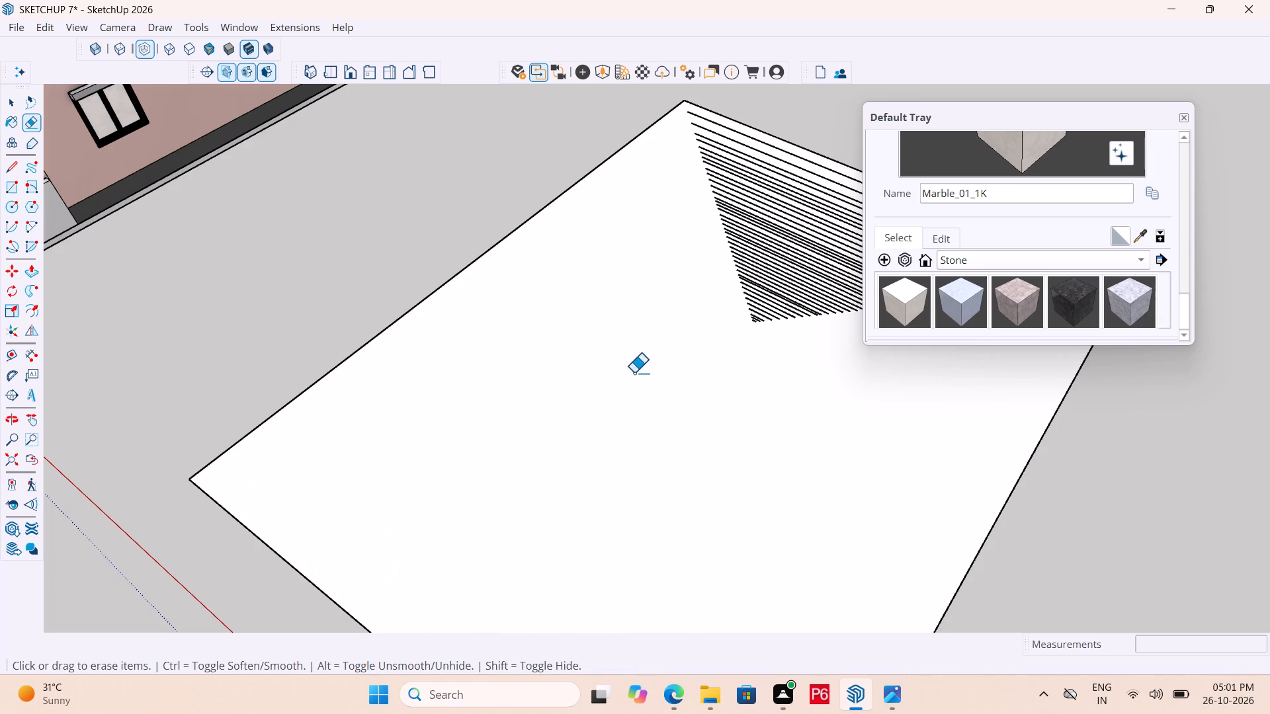
{"action": "scroll", "coordinate": [315, 504], "scroll_direction": "down", "scroll_amount": 5}
{"action": "scroll", "coordinate": [712, 384], "scroll_direction": "up", "scroll_amount": 4}
{"action": "left_click_drag", "start_coordinate": [540, 386], "coordinate": [590, 355]}
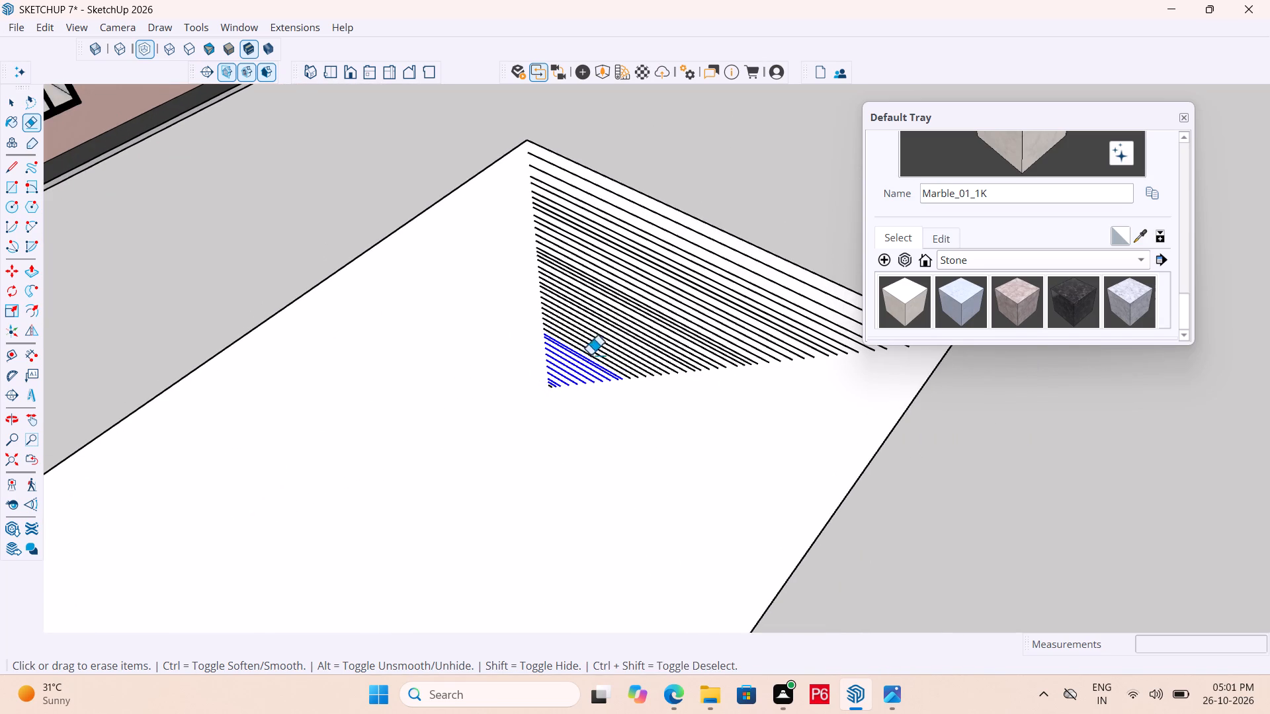
{"action": "left_click_drag", "start_coordinate": [590, 355], "coordinate": [742, 255]}
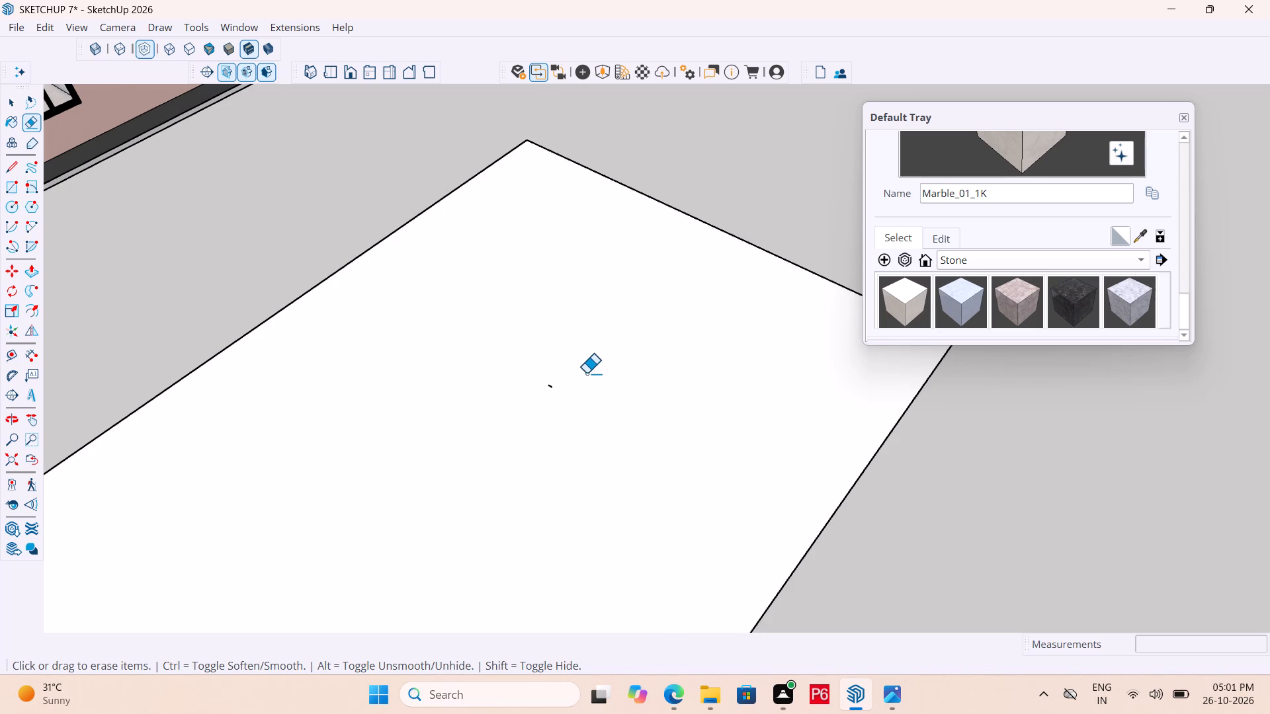
{"action": "left_click_drag", "start_coordinate": [564, 384], "coordinate": [559, 377]}
{"action": "scroll", "coordinate": [710, 362], "scroll_direction": "down", "scroll_amount": 6}
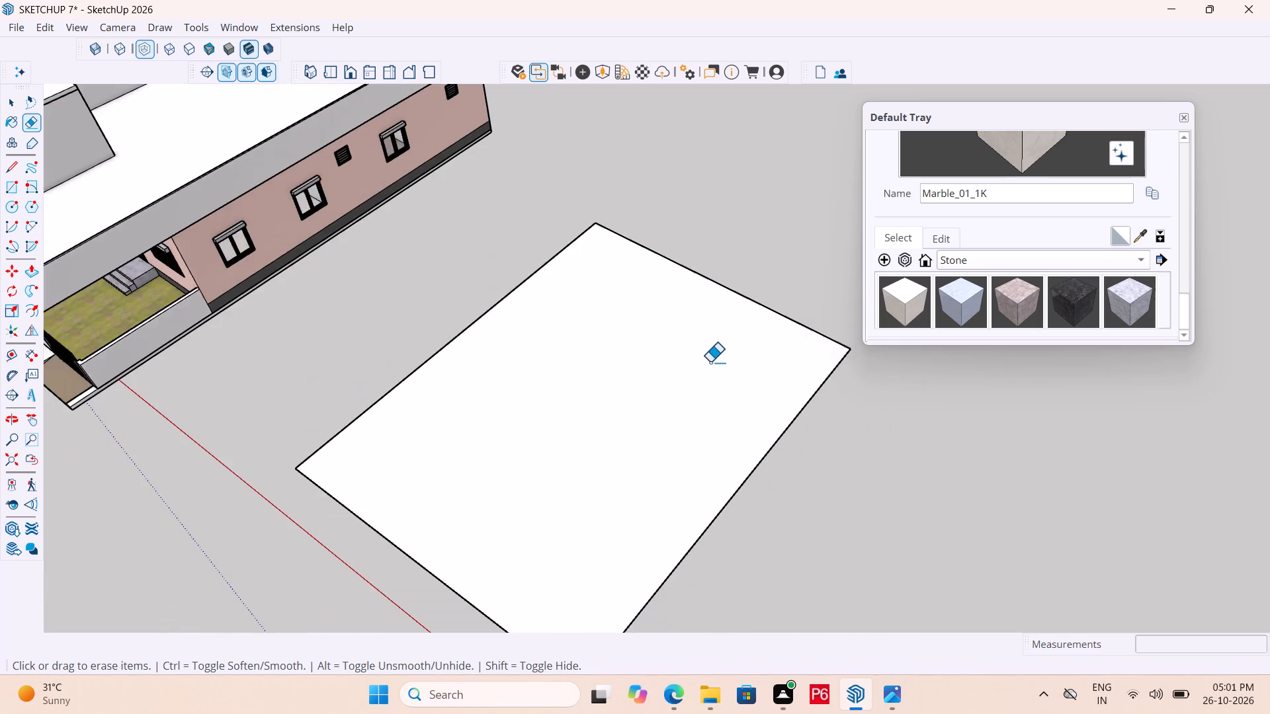
Erase the four boundary edges of the blank rectangle beside the house, removing its face as well.
{"action": "scroll", "coordinate": [710, 362], "scroll_direction": "down", "scroll_amount": 4}
{"action": "scroll", "coordinate": [589, 470], "scroll_direction": "up", "scroll_amount": 3}
{"action": "left_click_drag", "start_coordinate": [496, 480], "coordinate": [482, 492]}
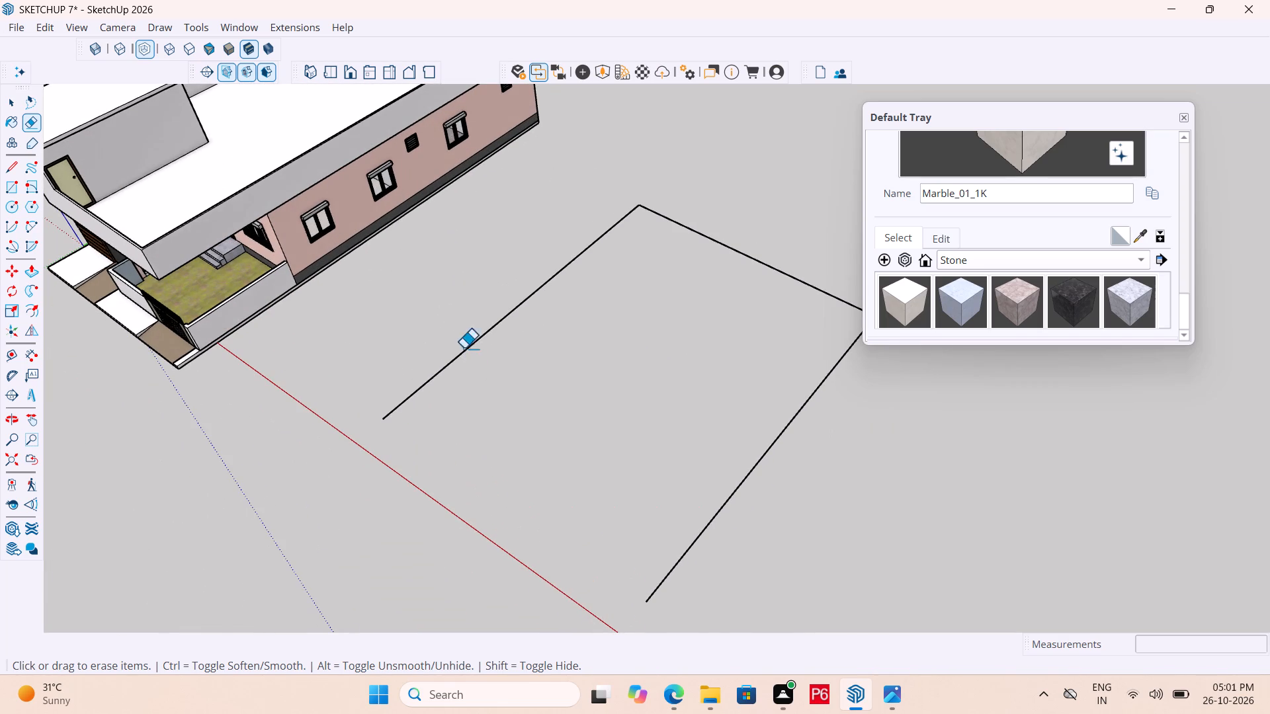
{"action": "left_click_drag", "start_coordinate": [482, 340], "coordinate": [555, 315]}
{"action": "left_click_drag", "start_coordinate": [624, 261], "coordinate": [589, 241]}
{"action": "left_click_drag", "start_coordinate": [672, 229], "coordinate": [681, 229]}
{"action": "left_click_drag", "start_coordinate": [691, 231], "coordinate": [702, 232]}
{"action": "left_click_drag", "start_coordinate": [707, 232], "coordinate": [718, 233]}
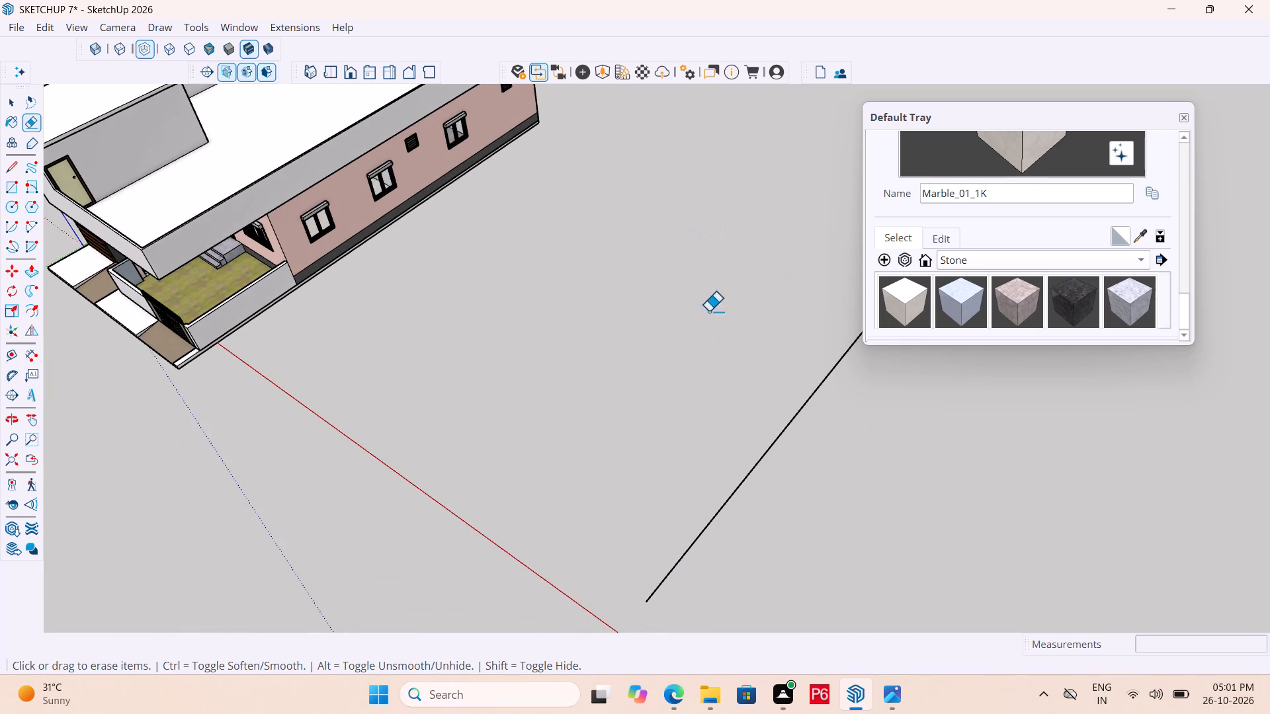
{"action": "left_click_drag", "start_coordinate": [775, 406], "coordinate": [799, 432]}
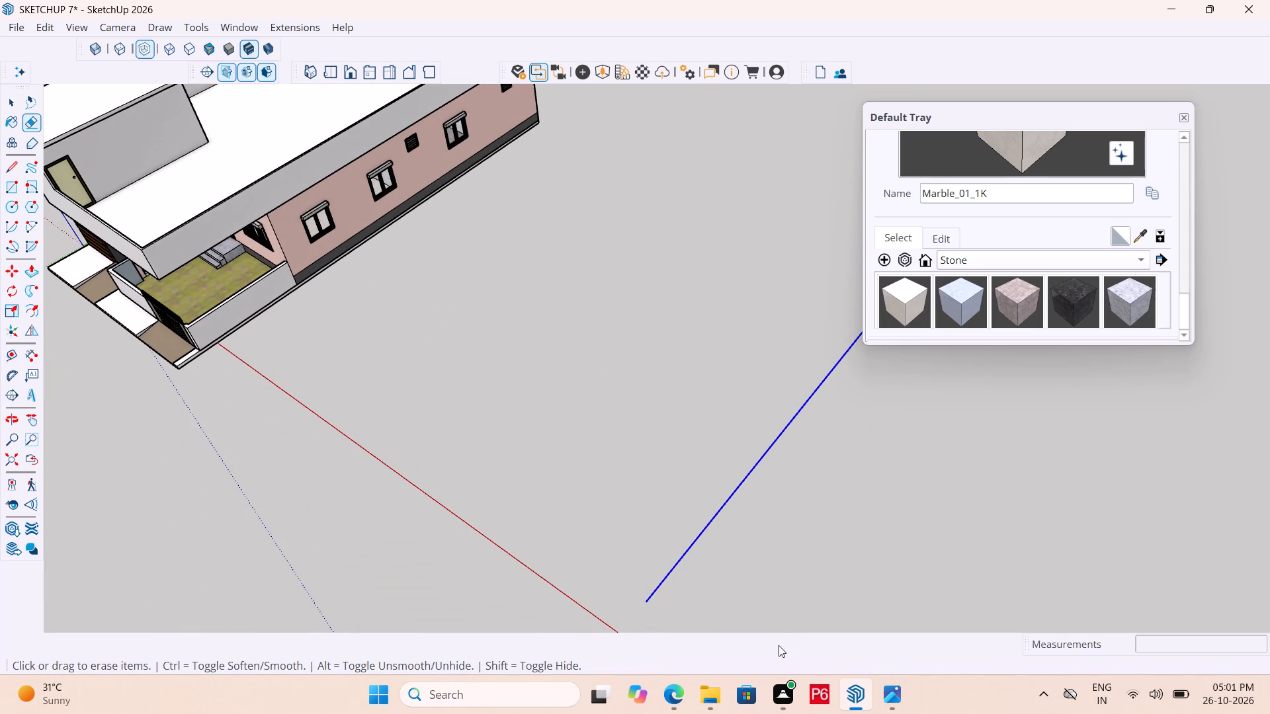
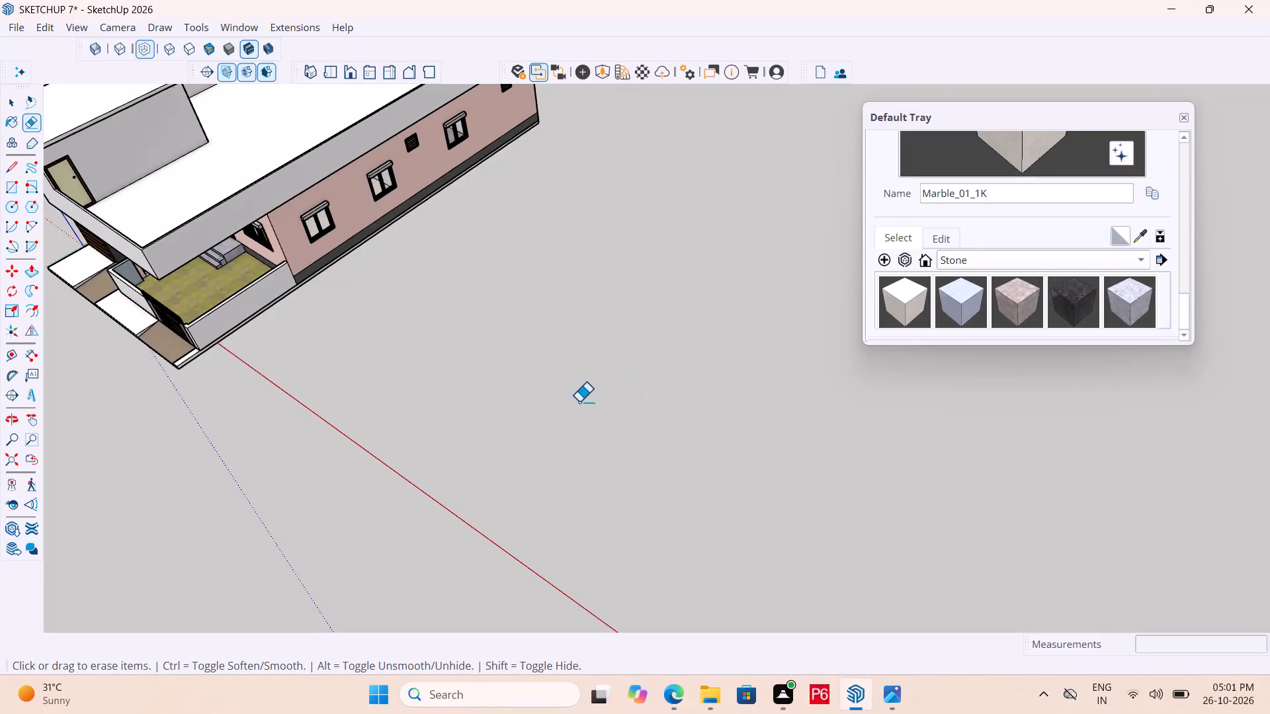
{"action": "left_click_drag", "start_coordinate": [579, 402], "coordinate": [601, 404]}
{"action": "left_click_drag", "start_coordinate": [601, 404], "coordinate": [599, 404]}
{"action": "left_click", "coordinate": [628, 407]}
Draw a square about 29' by 29' on the empty ground beside the house's long window wall.
{"action": "key", "text": "r"}
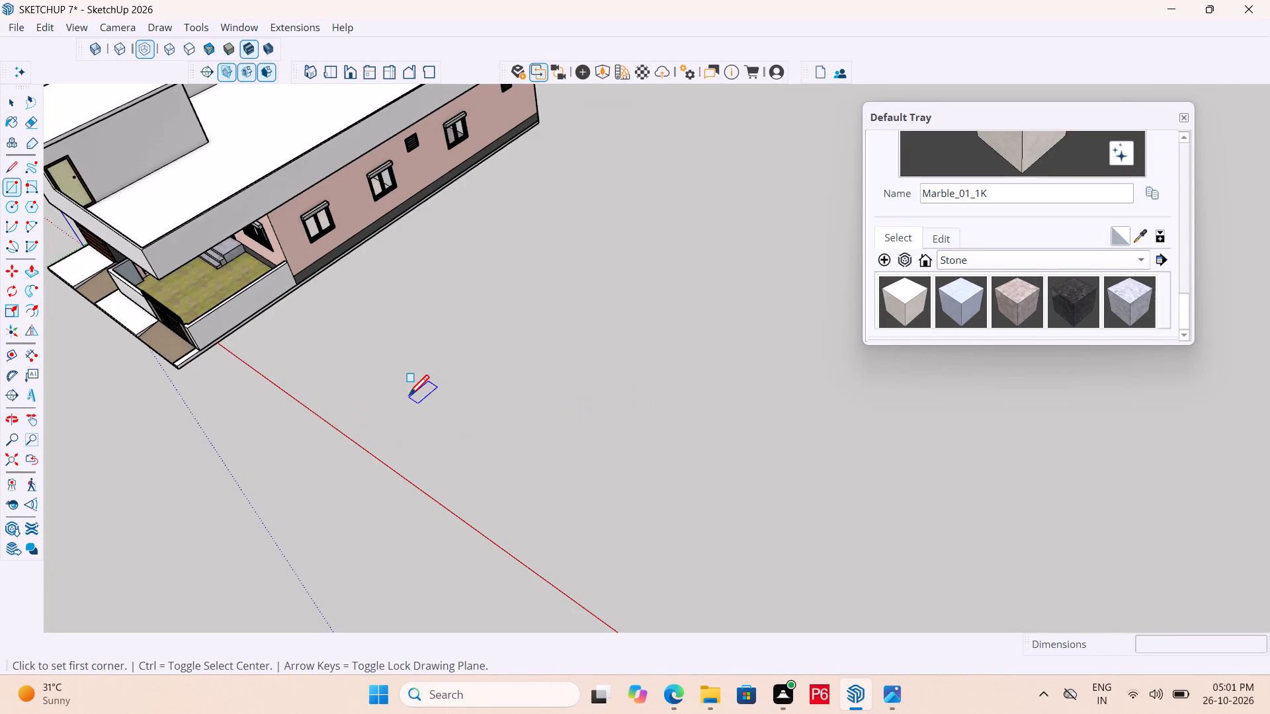
{"action": "left_click", "coordinate": [409, 397]}
{"action": "left_click", "coordinate": [747, 356]}
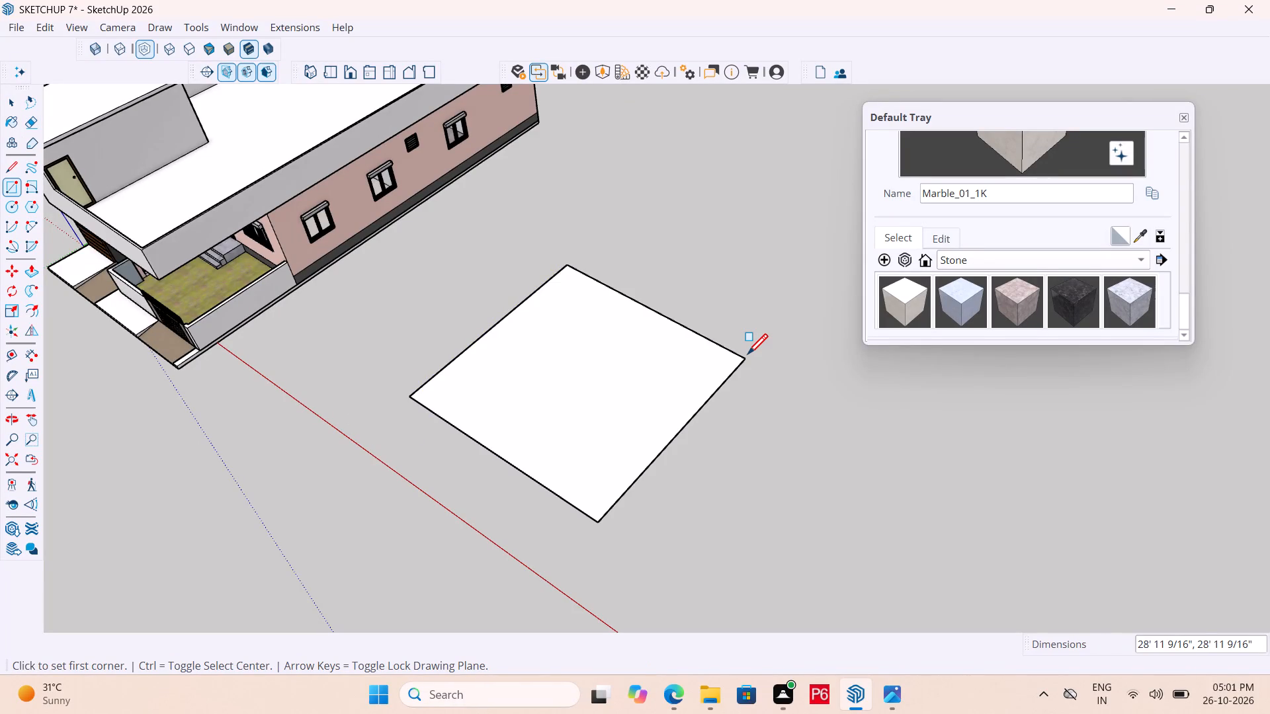
Save the model.
{"action": "key", "text": "ctrl+s"}
{"action": "key", "text": "ctrl+s"}
{"action": "key", "text": "ctrl+s"}
{"action": "key", "text": "ctrl+s"}
{"action": "key", "text": "ctrl+s"}
{"action": "key", "text": "ctrl+s"}
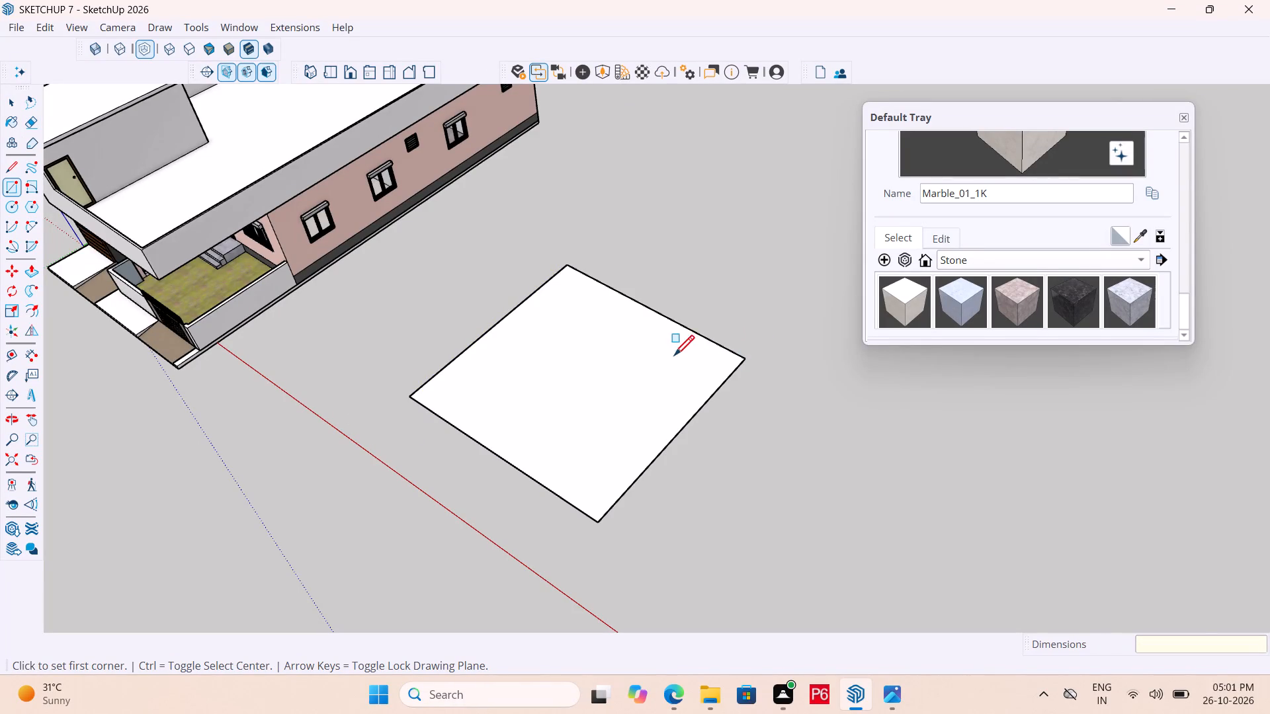
Draw five nested rectangles inside the ground square, from about 24'7" by 22'3" inward, each within the previous one.
{"action": "left_click", "coordinate": [443, 389]}
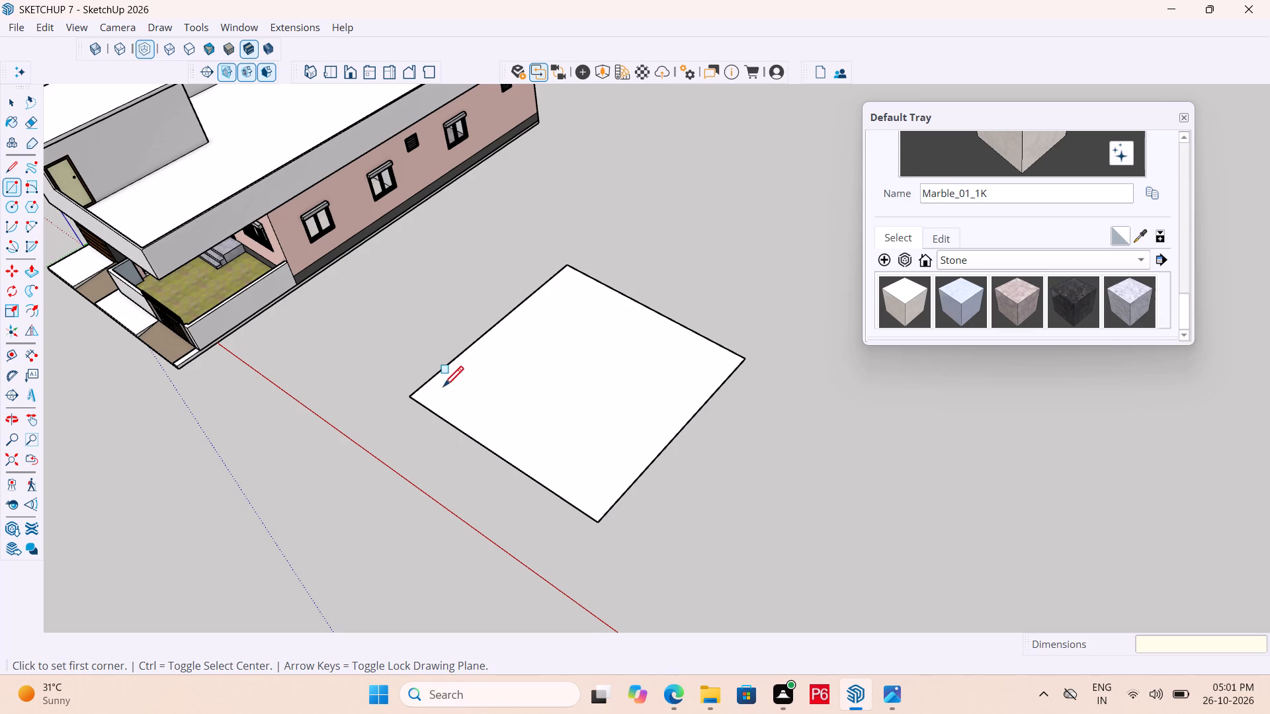
{"action": "left_click", "coordinate": [719, 368]}
{"action": "left_click_drag", "start_coordinate": [466, 383], "coordinate": [477, 380]}
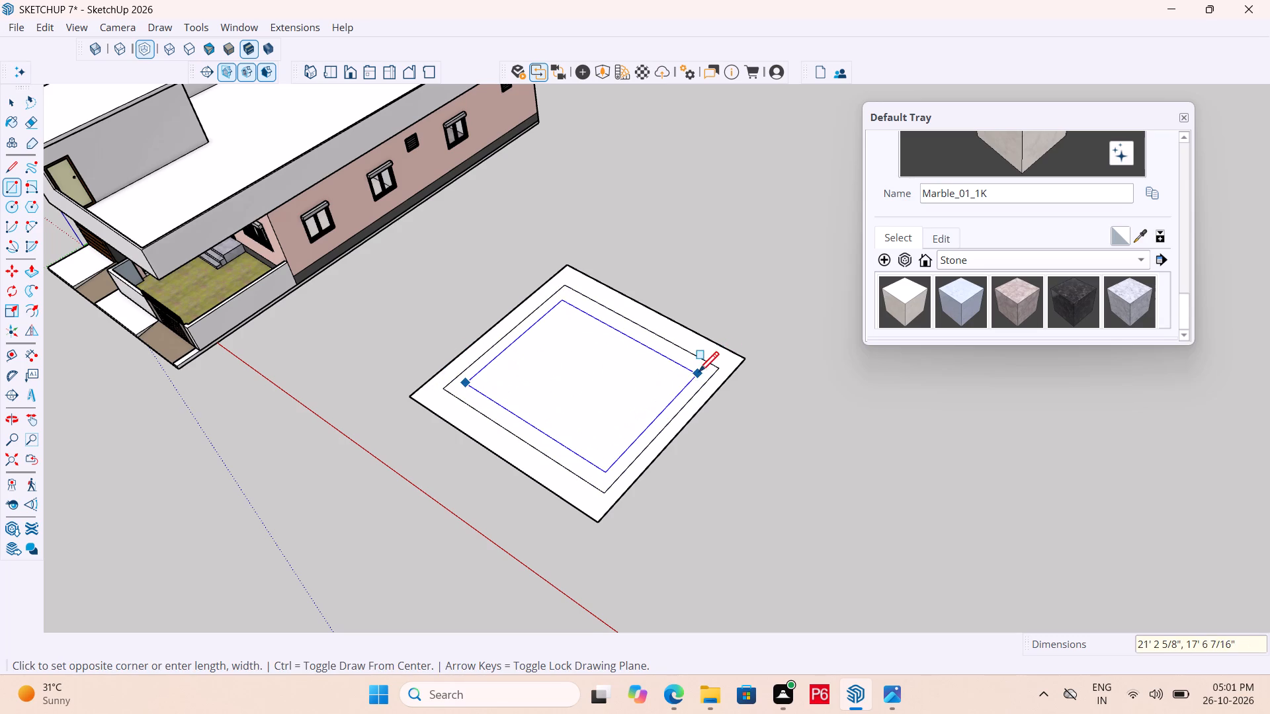
{"action": "left_click", "coordinate": [698, 374]}
{"action": "left_click_drag", "start_coordinate": [491, 375], "coordinate": [523, 375]}
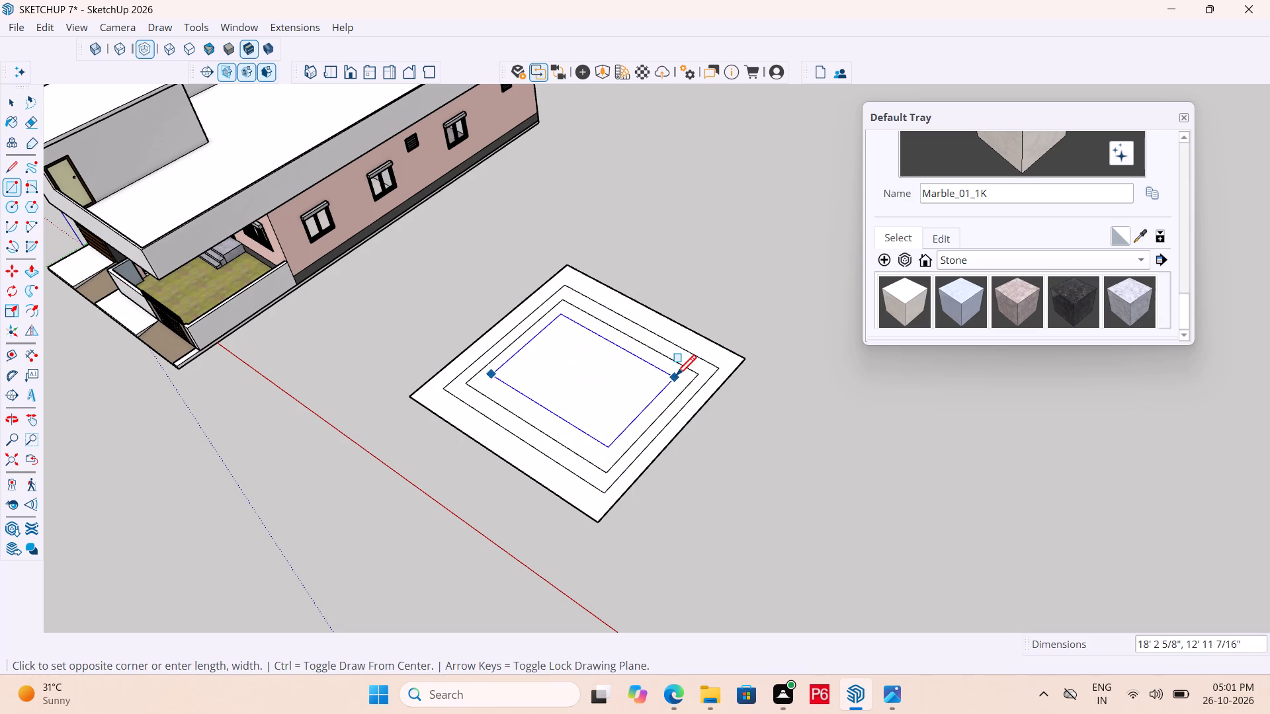
{"action": "left_click", "coordinate": [676, 377]}
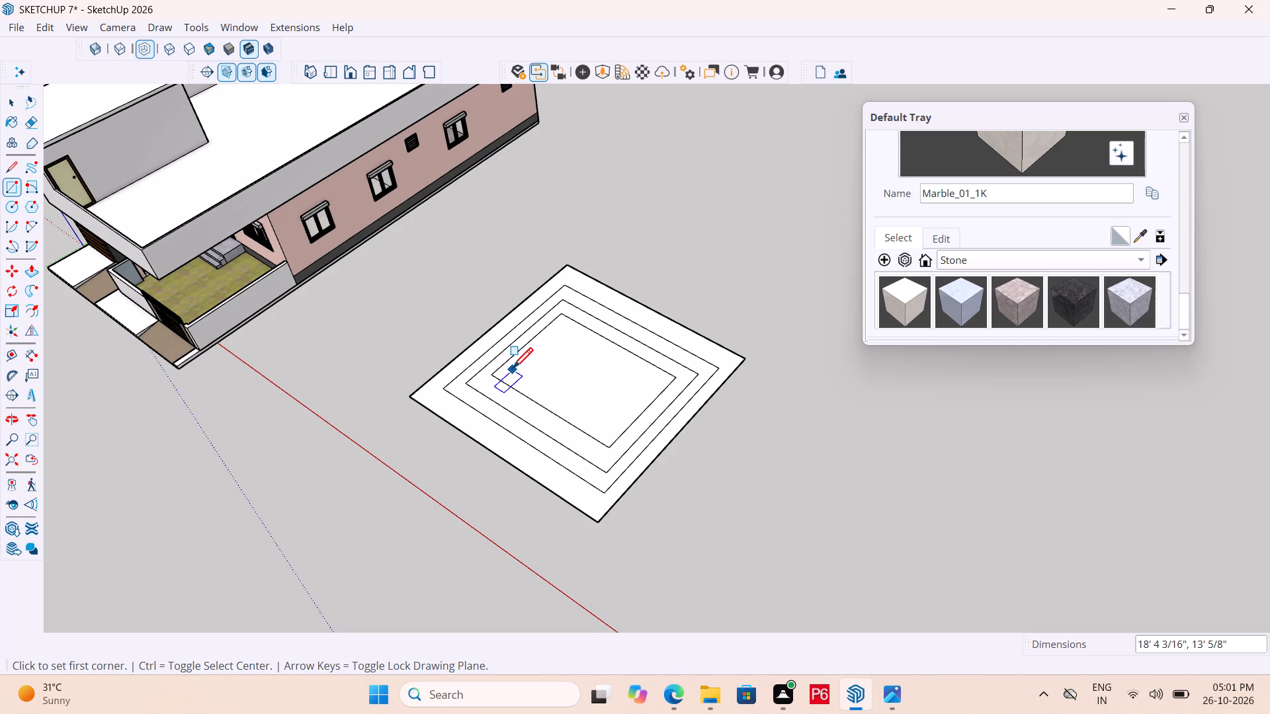
{"action": "left_click", "coordinate": [513, 370]}
{"action": "left_click", "coordinate": [652, 374]}
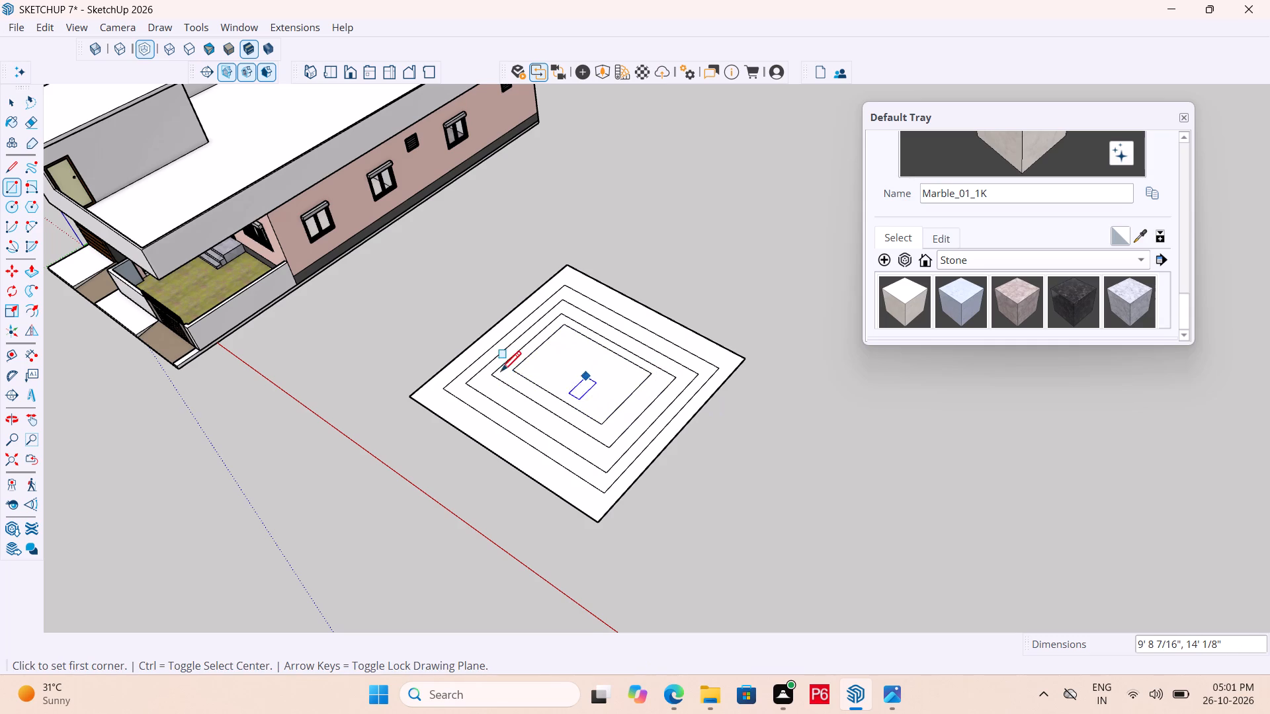
{"action": "left_click", "coordinate": [532, 366]}
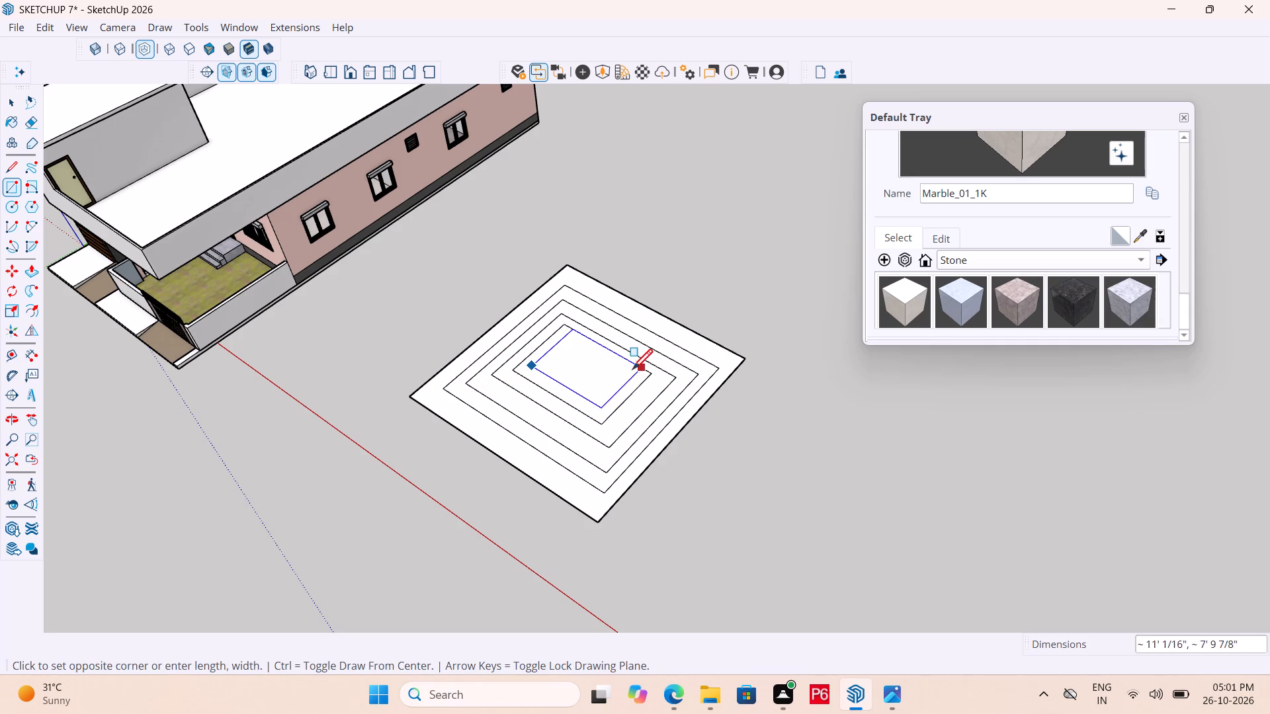
{"action": "left_click", "coordinate": [628, 372]}
Draw five more nested rectangles inside the innermost one, narrowing to about 4'8" by 9".
{"action": "scroll", "coordinate": [643, 365], "scroll_direction": "up", "scroll_amount": 9}
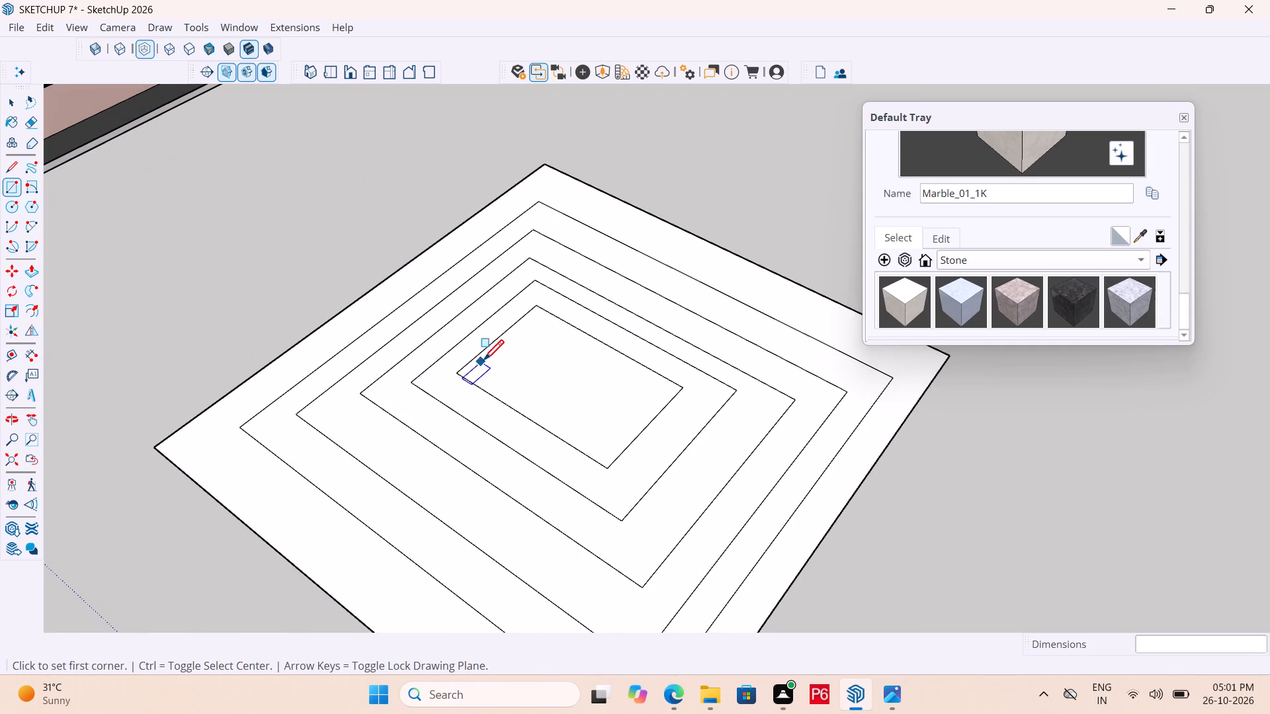
{"action": "left_click_drag", "start_coordinate": [479, 372], "coordinate": [497, 368]}
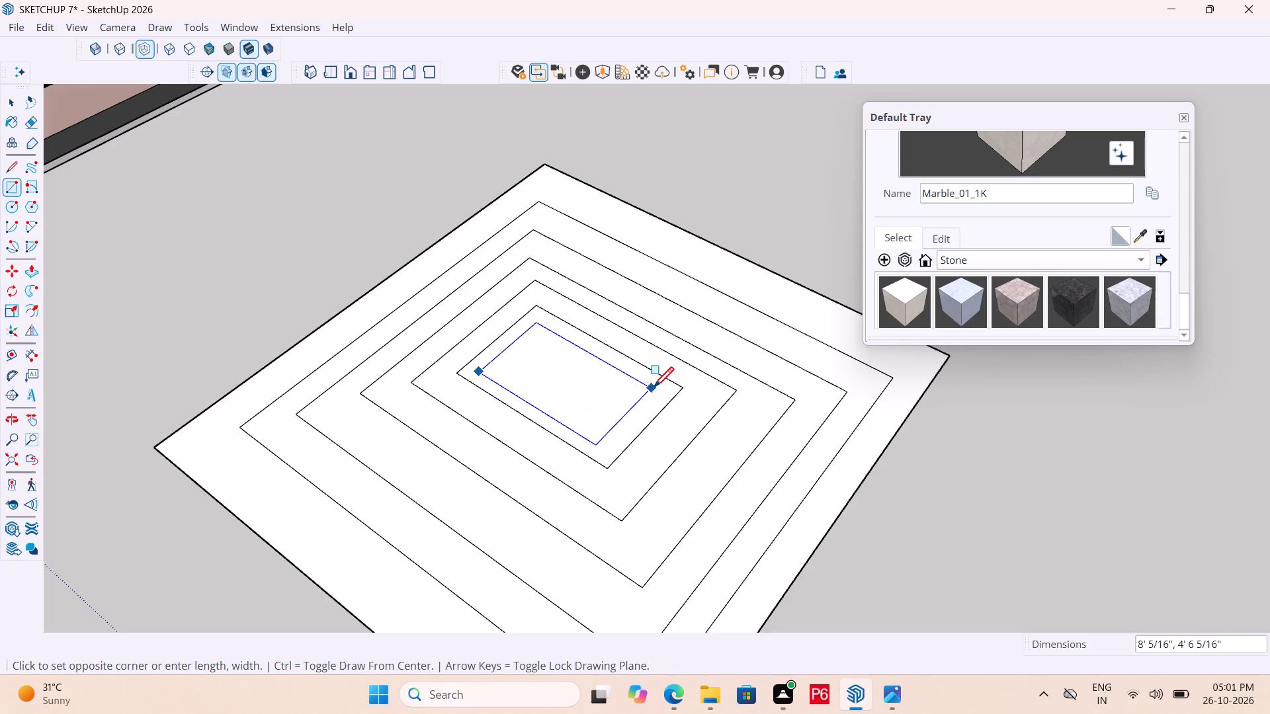
{"action": "left_click", "coordinate": [659, 389]}
{"action": "scroll", "coordinate": [538, 373], "scroll_direction": "up", "scroll_amount": 6}
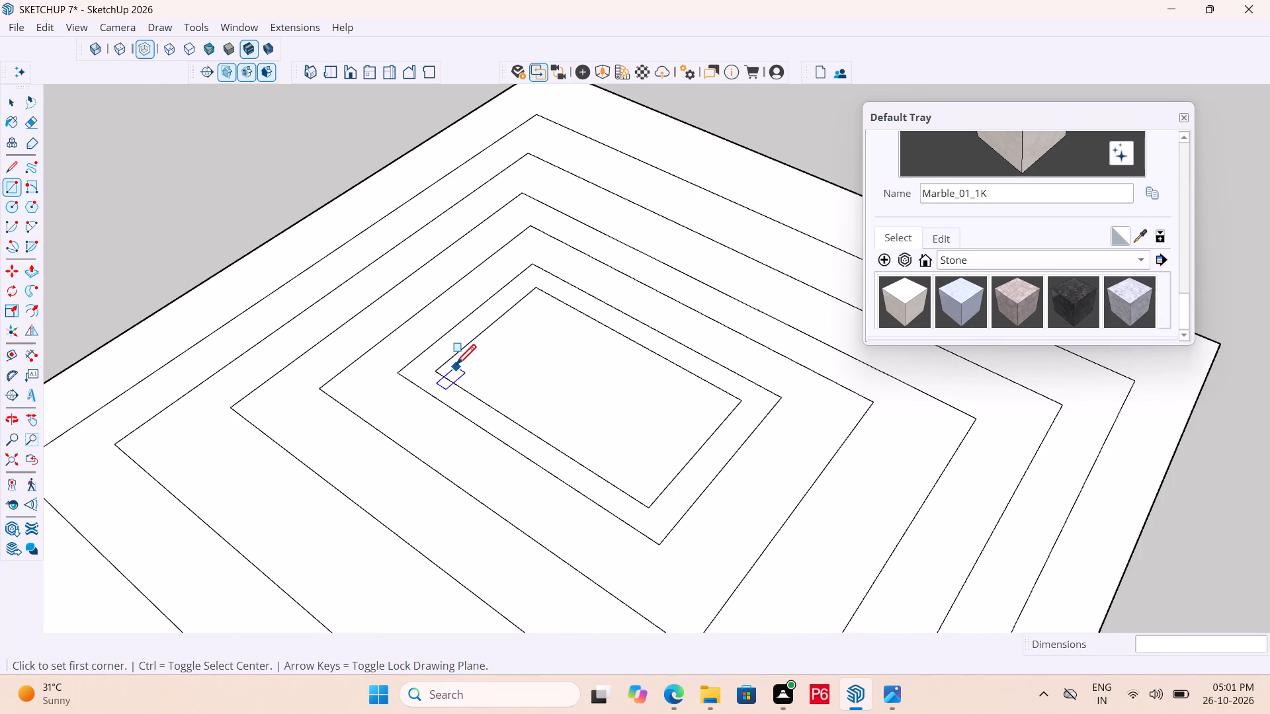
{"action": "left_click_drag", "start_coordinate": [457, 367], "coordinate": [472, 367]}
{"action": "left_click", "coordinate": [714, 401]}
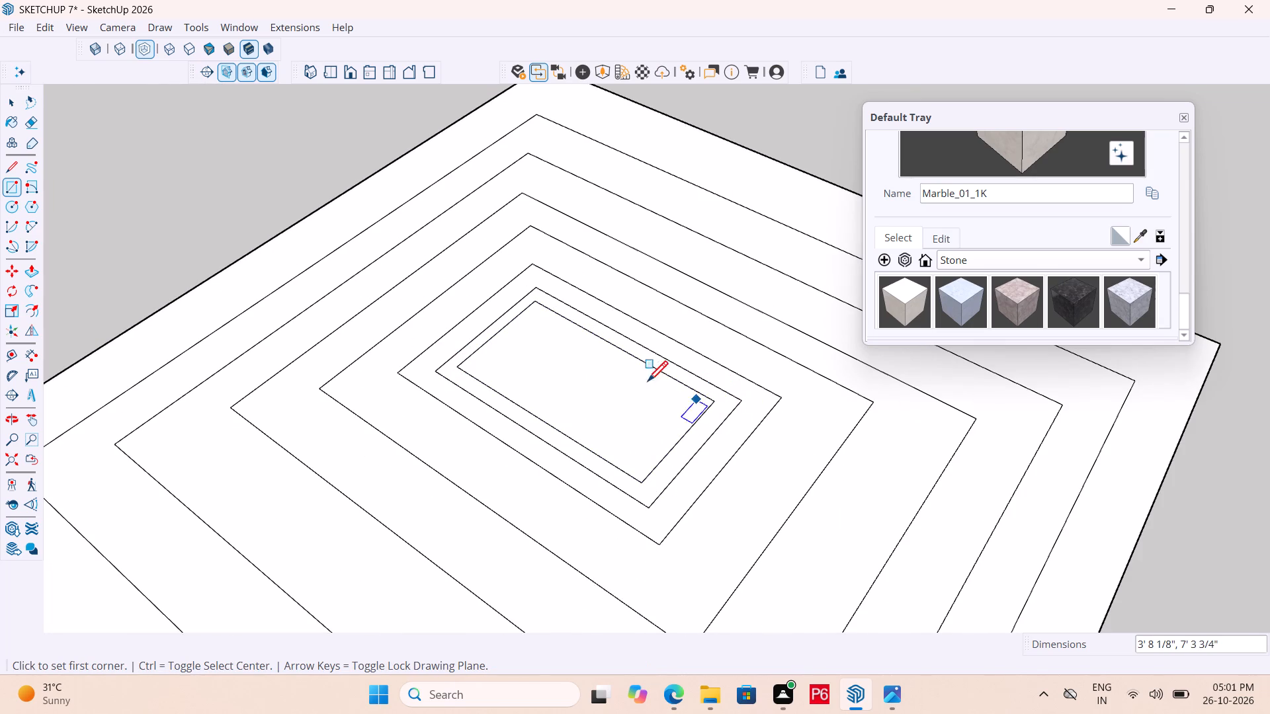
{"action": "left_click_drag", "start_coordinate": [486, 363], "coordinate": [498, 368]}
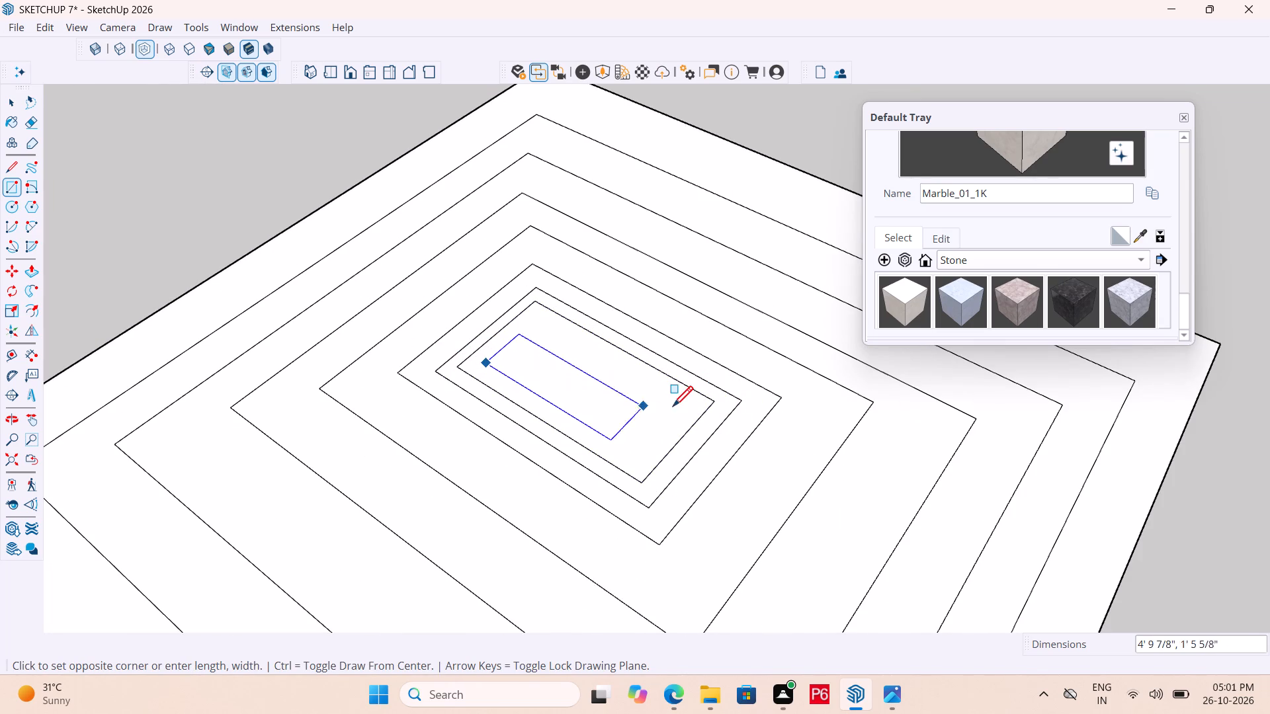
{"action": "left_click", "coordinate": [689, 405]}
{"action": "left_click_drag", "start_coordinate": [507, 360], "coordinate": [519, 362]}
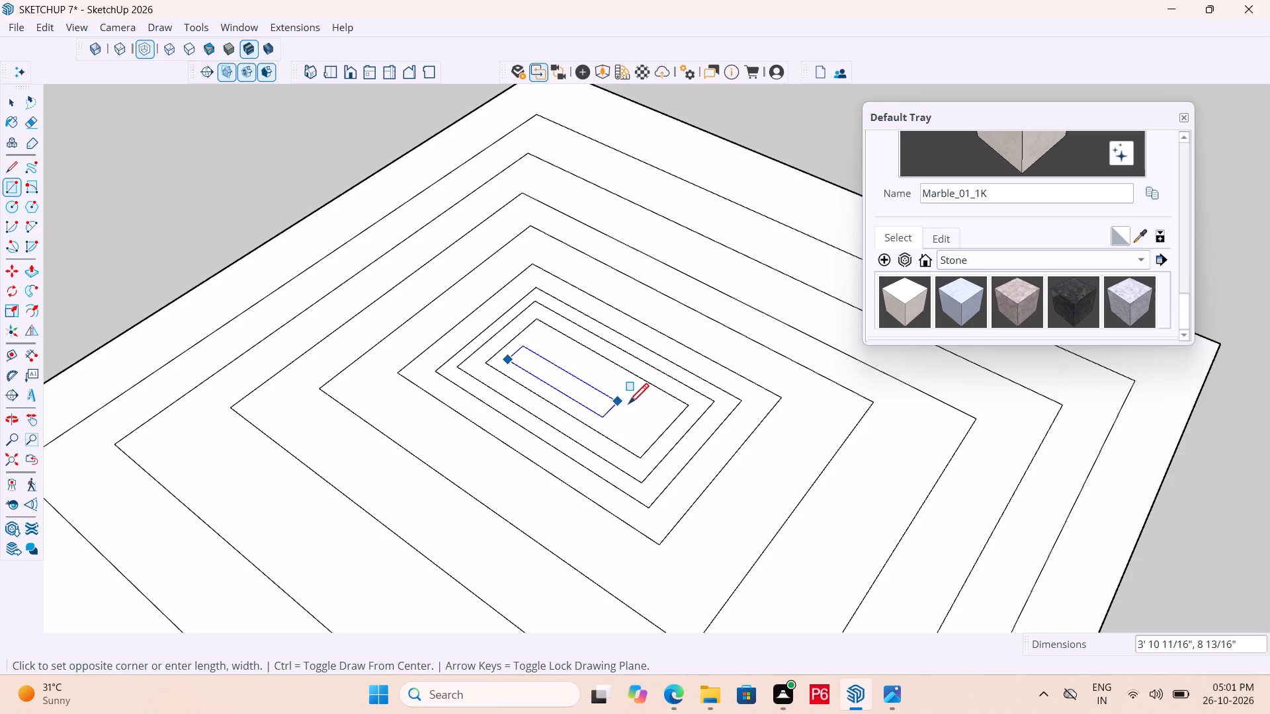
{"action": "left_click", "coordinate": [666, 411]}
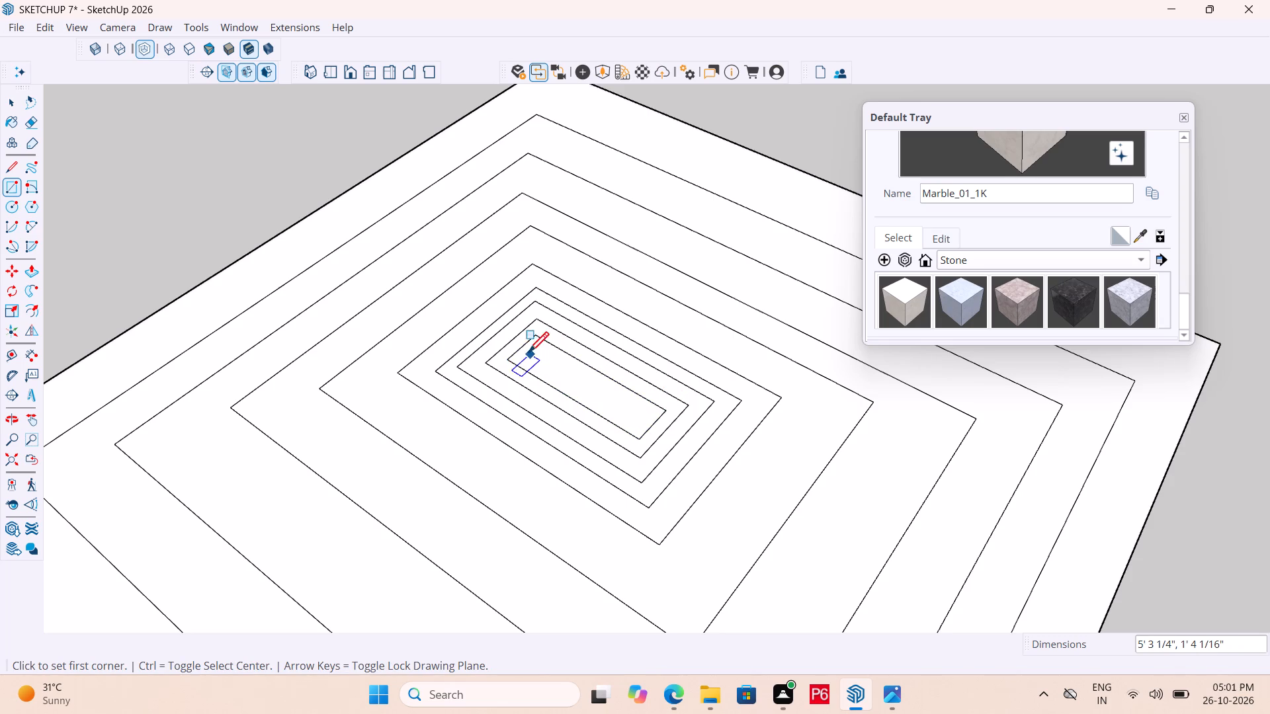
{"action": "left_click_drag", "start_coordinate": [520, 358], "coordinate": [529, 362]}
{"action": "left_click", "coordinate": [652, 412]}
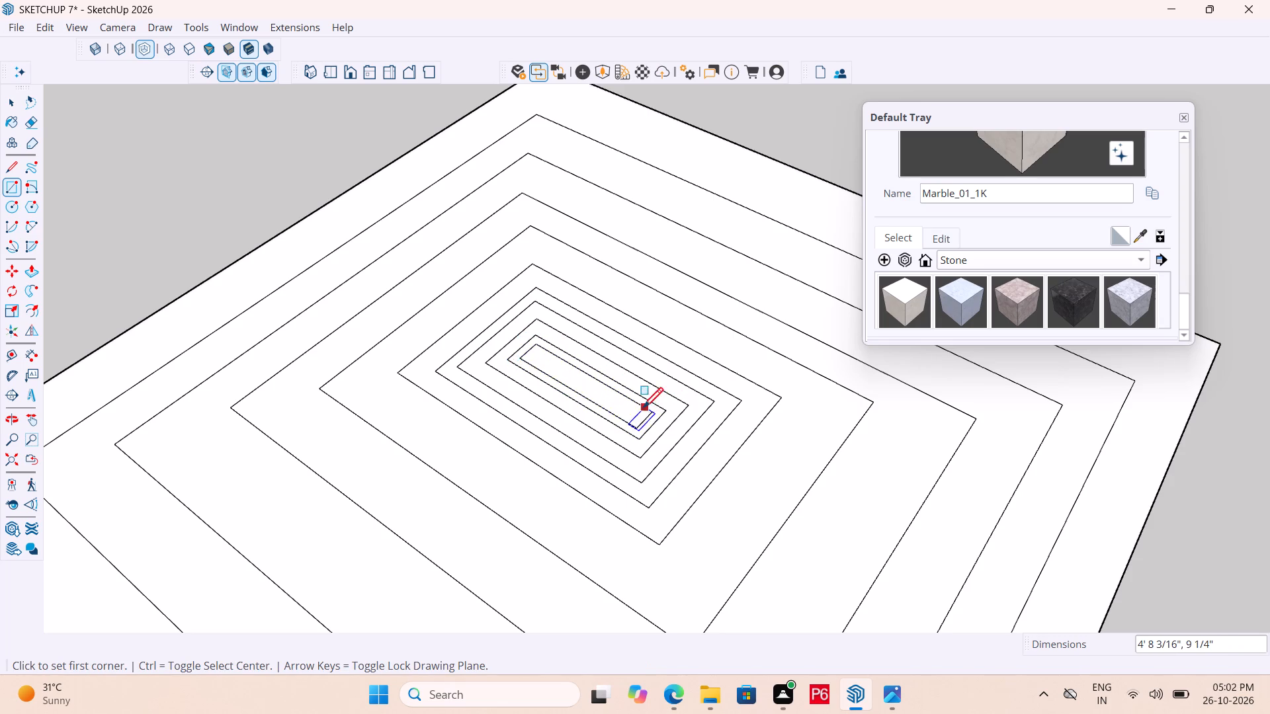
Draw three last nested strips at the centre, about 4'2", 3'10" and 3'8" long, the innermost about 7/8" wide.
{"action": "scroll", "coordinate": [649, 413], "scroll_direction": "up", "scroll_amount": 5}
{"action": "scroll", "coordinate": [452, 322], "scroll_direction": "up", "scroll_amount": 2}
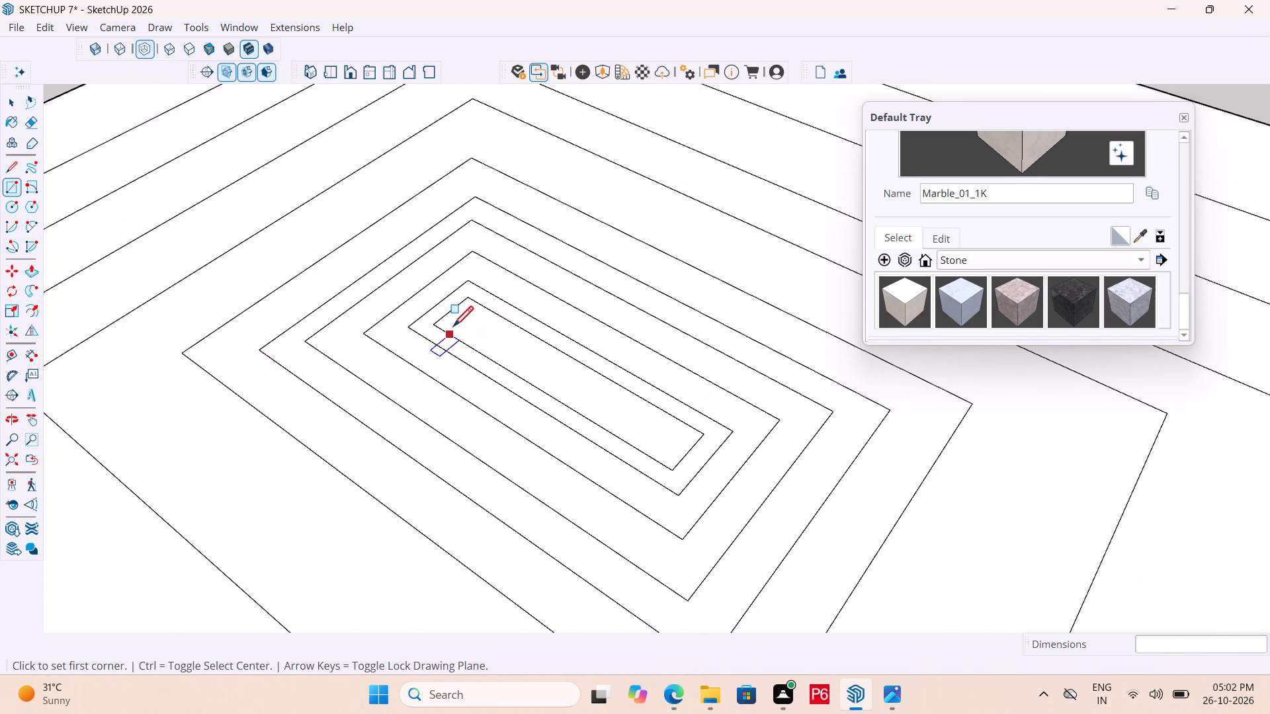
{"action": "left_click_drag", "start_coordinate": [456, 327], "coordinate": [471, 337]}
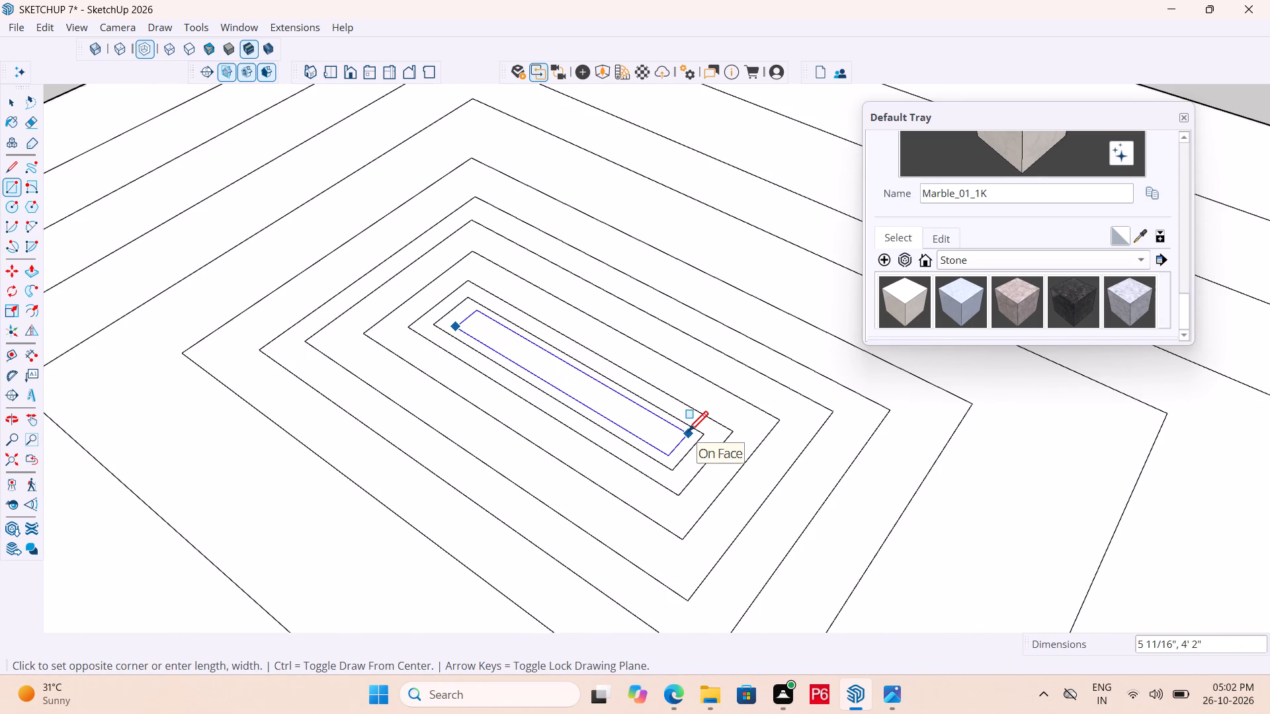
{"action": "left_click", "coordinate": [687, 435]}
{"action": "scroll", "coordinate": [589, 390], "scroll_direction": "up", "scroll_amount": 5}
{"action": "scroll", "coordinate": [449, 307], "scroll_direction": "up", "scroll_amount": 5}
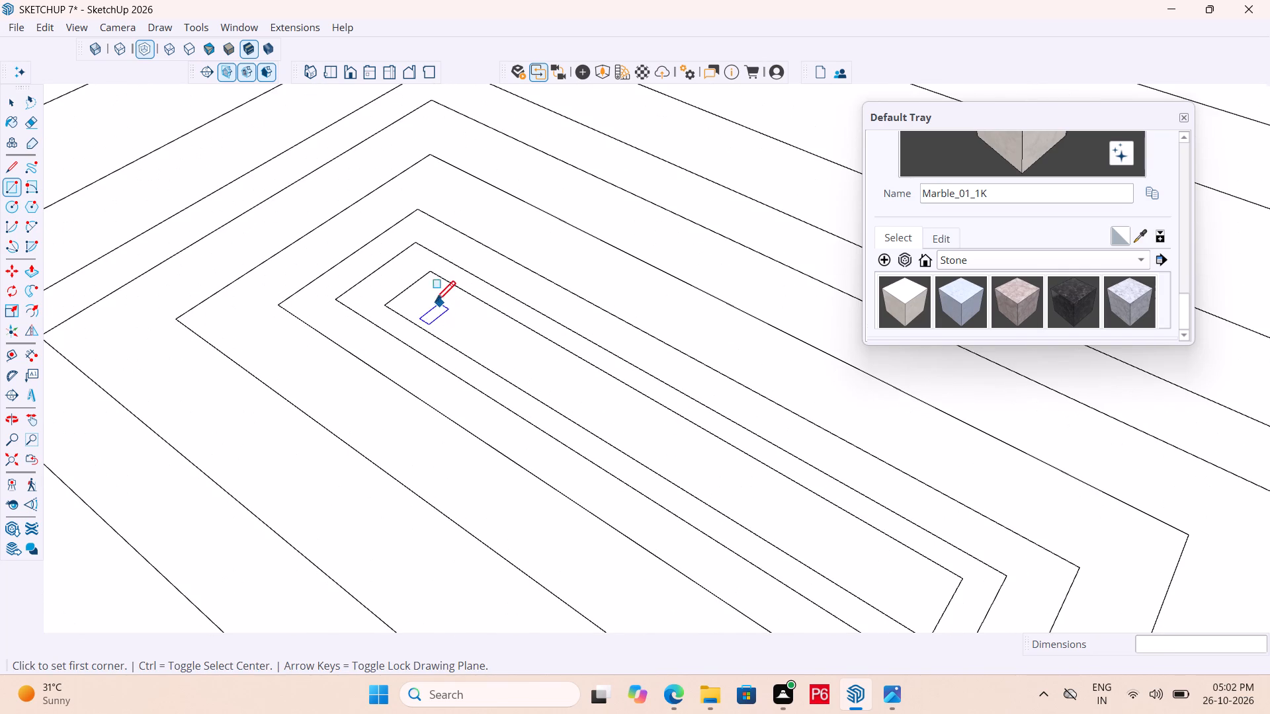
{"action": "left_click", "coordinate": [410, 309]}
{"action": "scroll", "coordinate": [589, 416], "scroll_direction": "down", "scroll_amount": 4}
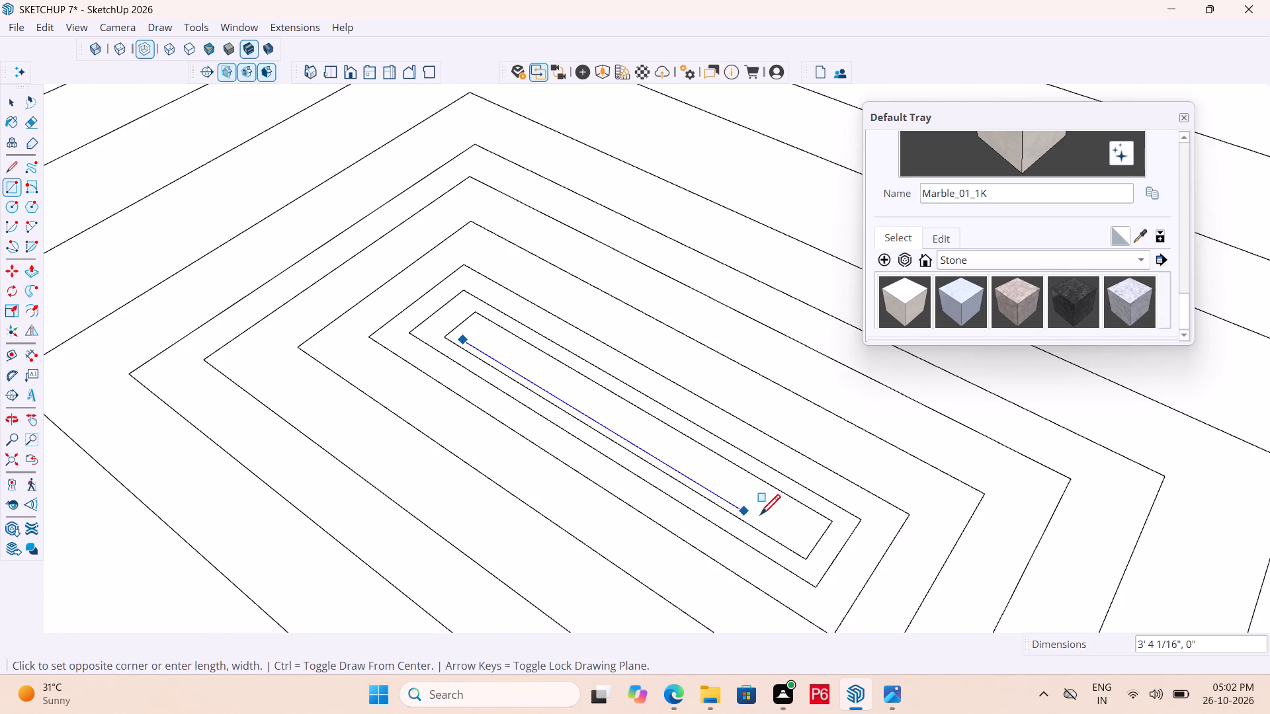
{"action": "left_click", "coordinate": [812, 524]}
{"action": "scroll", "coordinate": [591, 342], "scroll_direction": "up", "scroll_amount": 7}
{"action": "scroll", "coordinate": [454, 326], "scroll_direction": "up", "scroll_amount": 4}
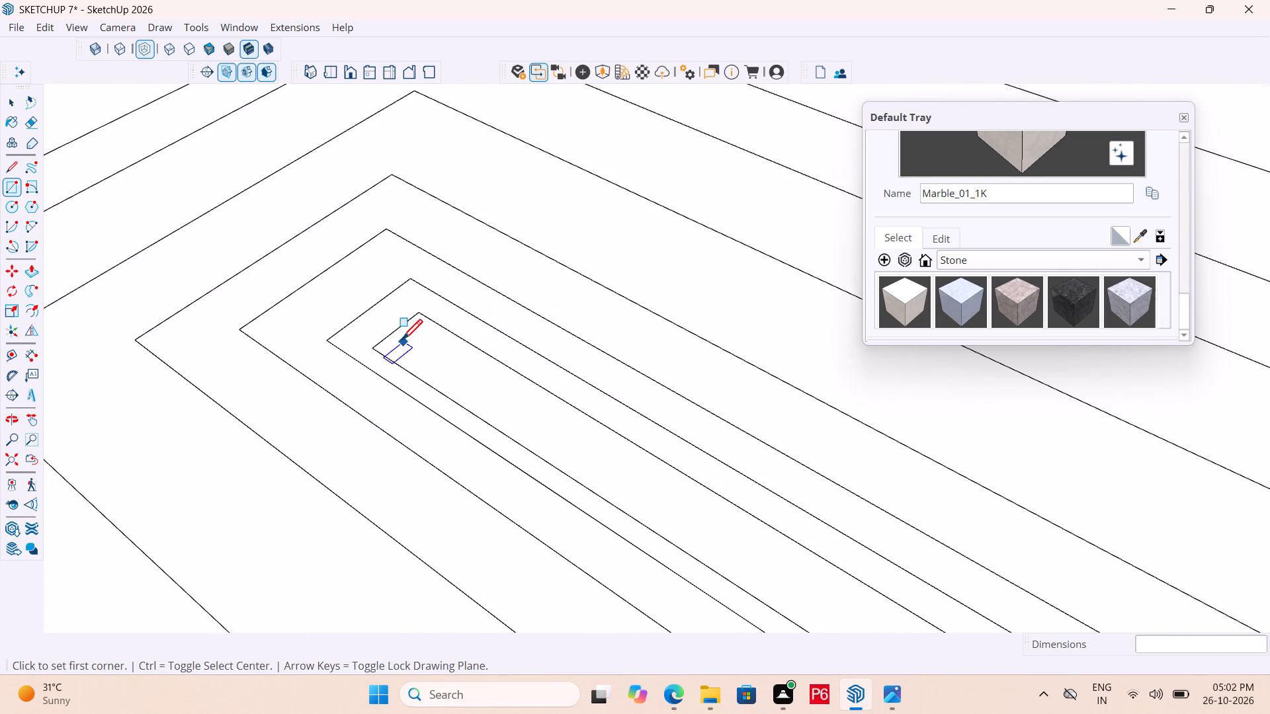
{"action": "left_click", "coordinate": [405, 348]}
{"action": "scroll", "coordinate": [551, 428], "scroll_direction": "down", "scroll_amount": 6}
{"action": "scroll", "coordinate": [491, 362], "scroll_direction": "down", "scroll_amount": 7}
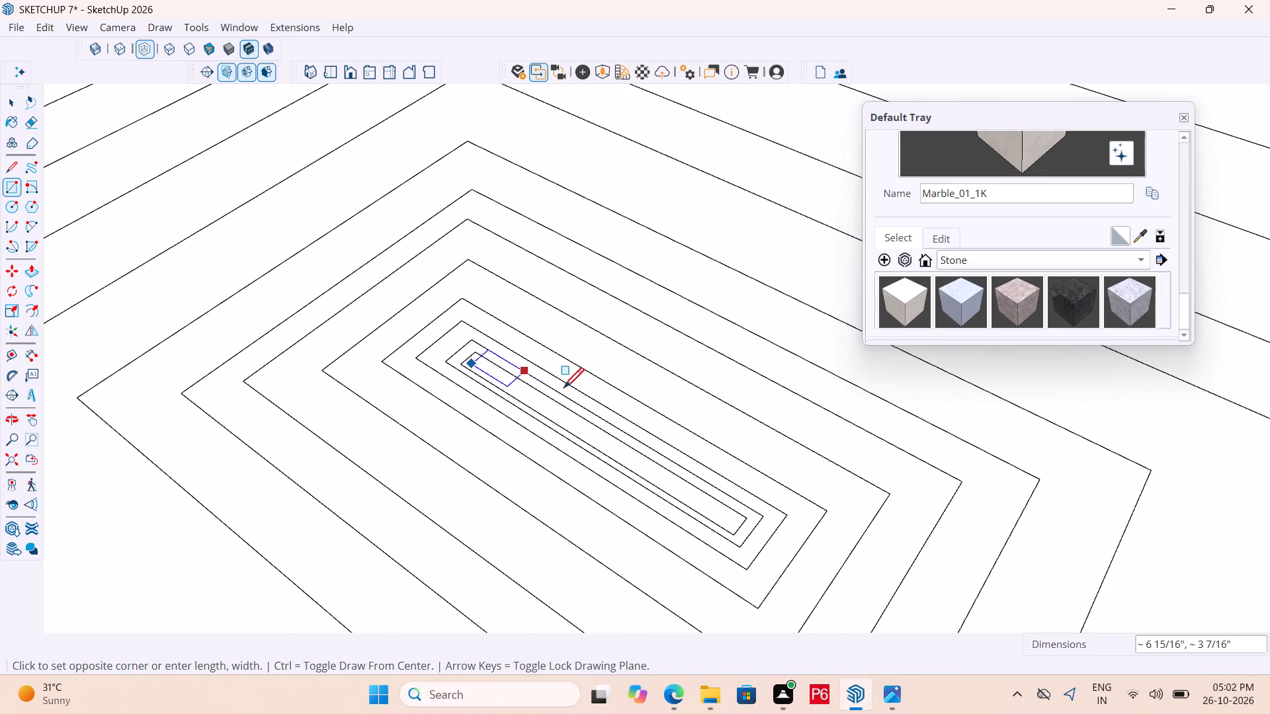
{"action": "scroll", "coordinate": [741, 521], "scroll_direction": "up", "scroll_amount": 5}
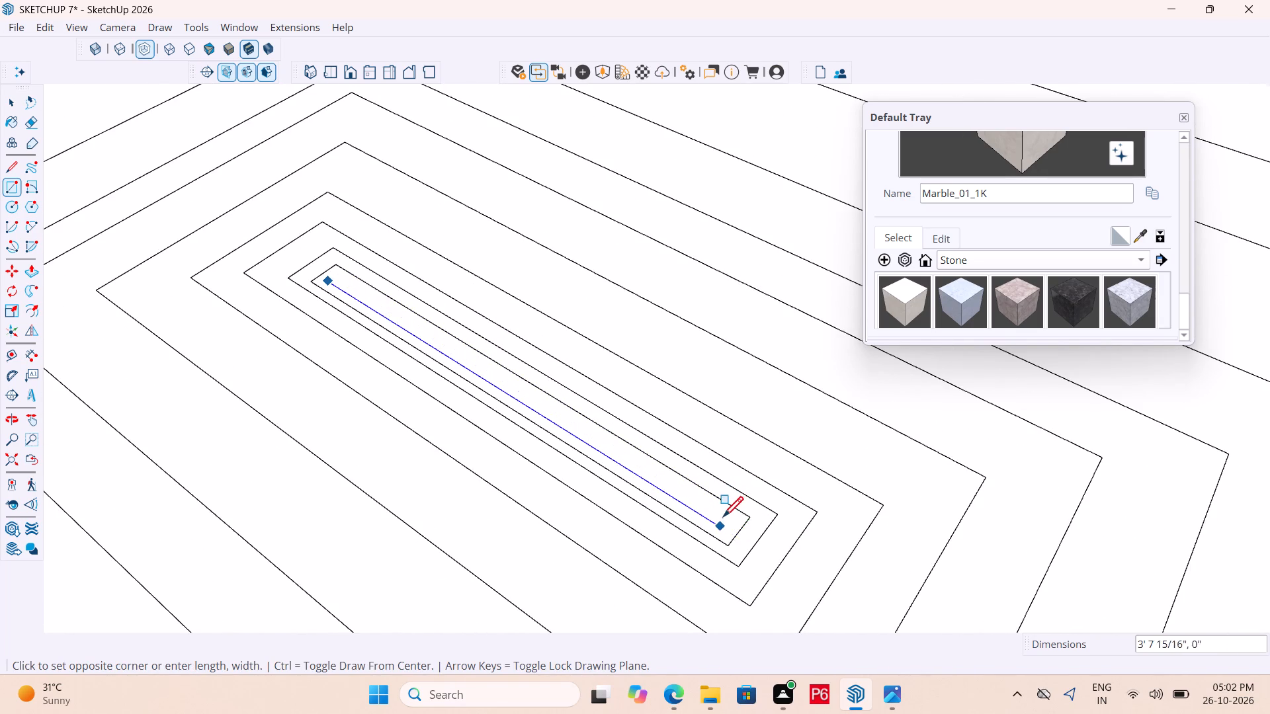
{"action": "scroll", "coordinate": [722, 518], "scroll_direction": "up", "scroll_amount": 4}
{"action": "left_click", "coordinate": [727, 517]}
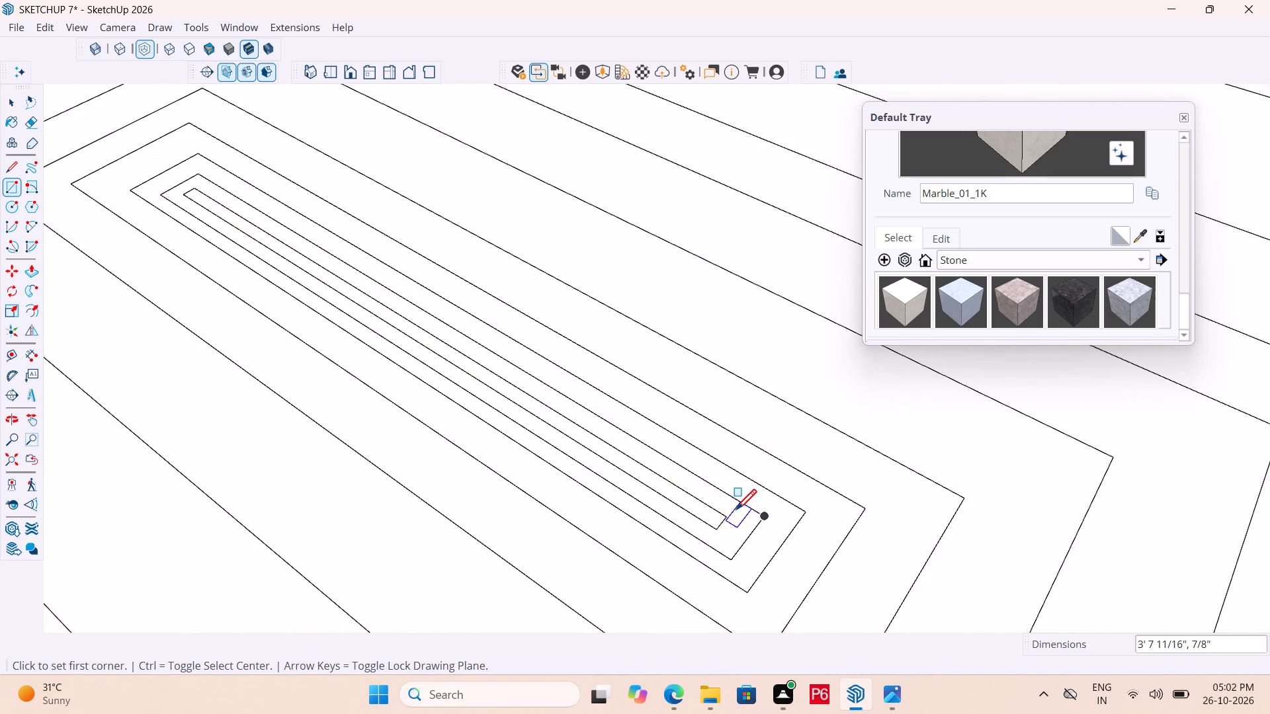
Save the model with the finished nested rectangles.
{"action": "scroll", "coordinate": [736, 512], "scroll_direction": "down", "scroll_amount": 5}
{"action": "key", "text": "ctrl+s"}
{"action": "key", "text": "ctrl+s"}
{"action": "key", "text": "ctrl+s"}
{"action": "key", "text": "ctrl+s"}
{"action": "scroll", "coordinate": [736, 490], "scroll_direction": "down", "scroll_amount": 3}
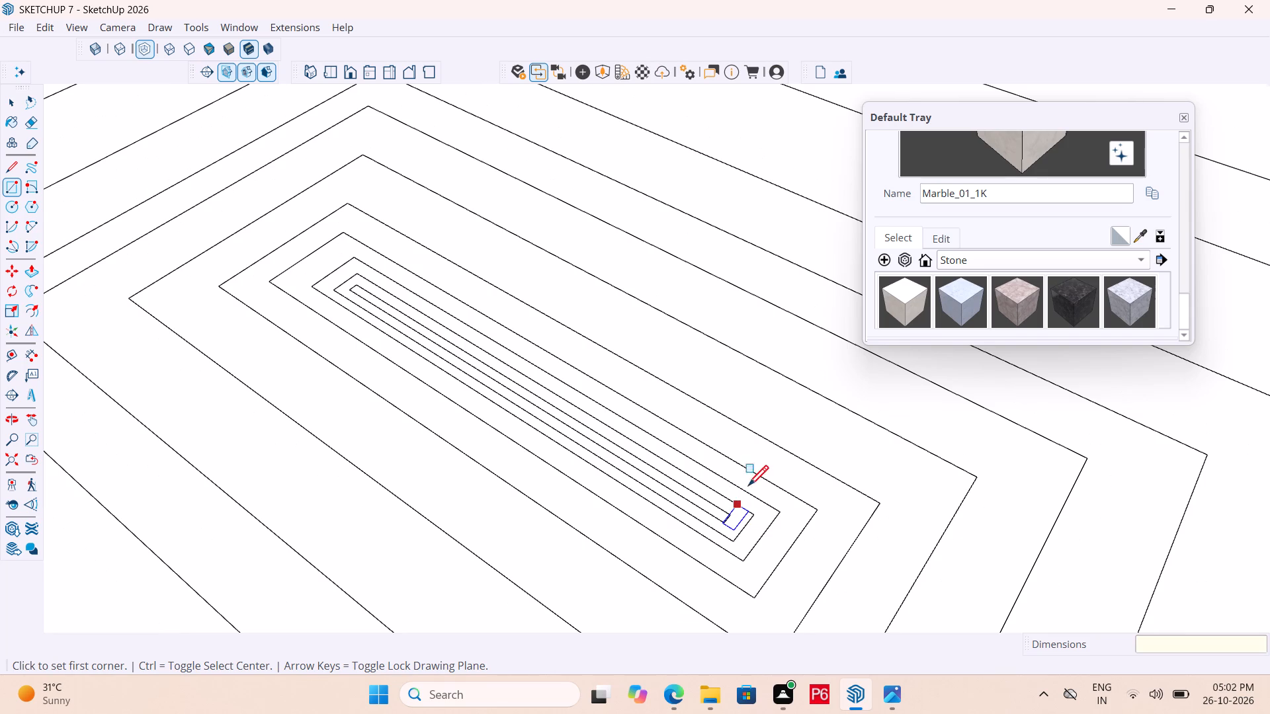
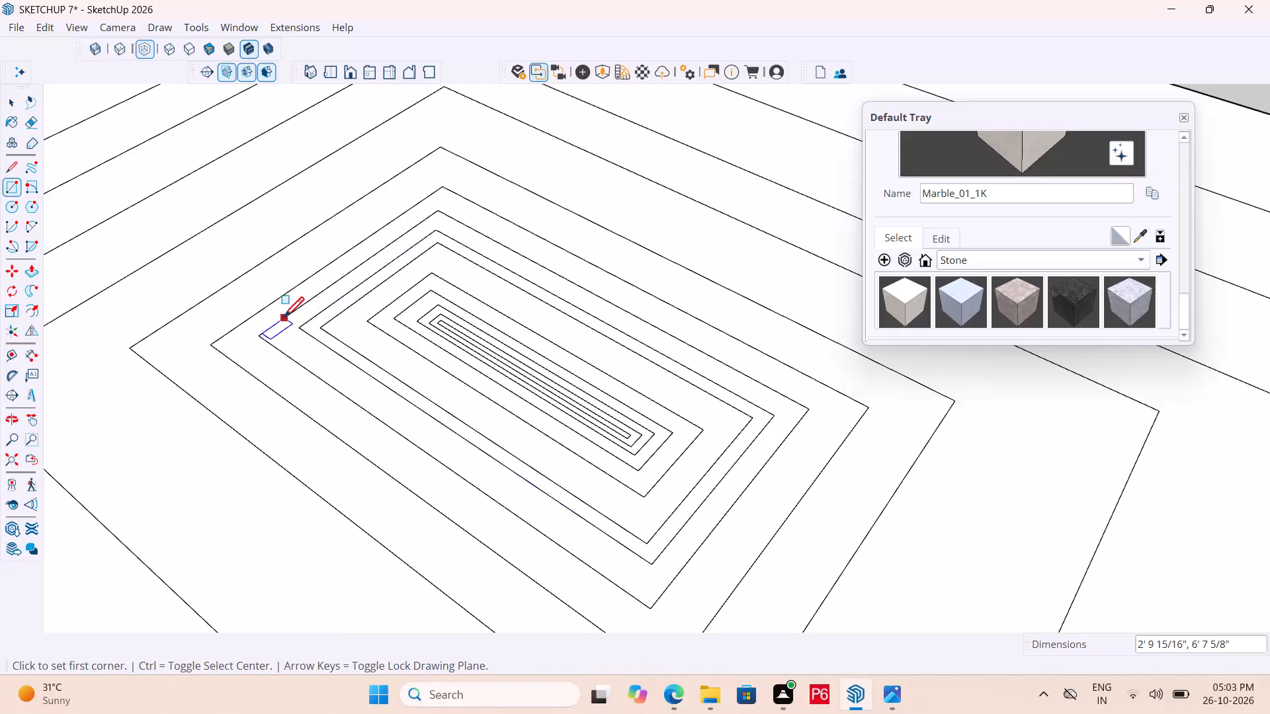
Draw four more rectangles in the gaps between the middle nested rectangles, working outward from about 7' long to about 8'9" by 4'10".
{"action": "left_click", "coordinate": [283, 328]}
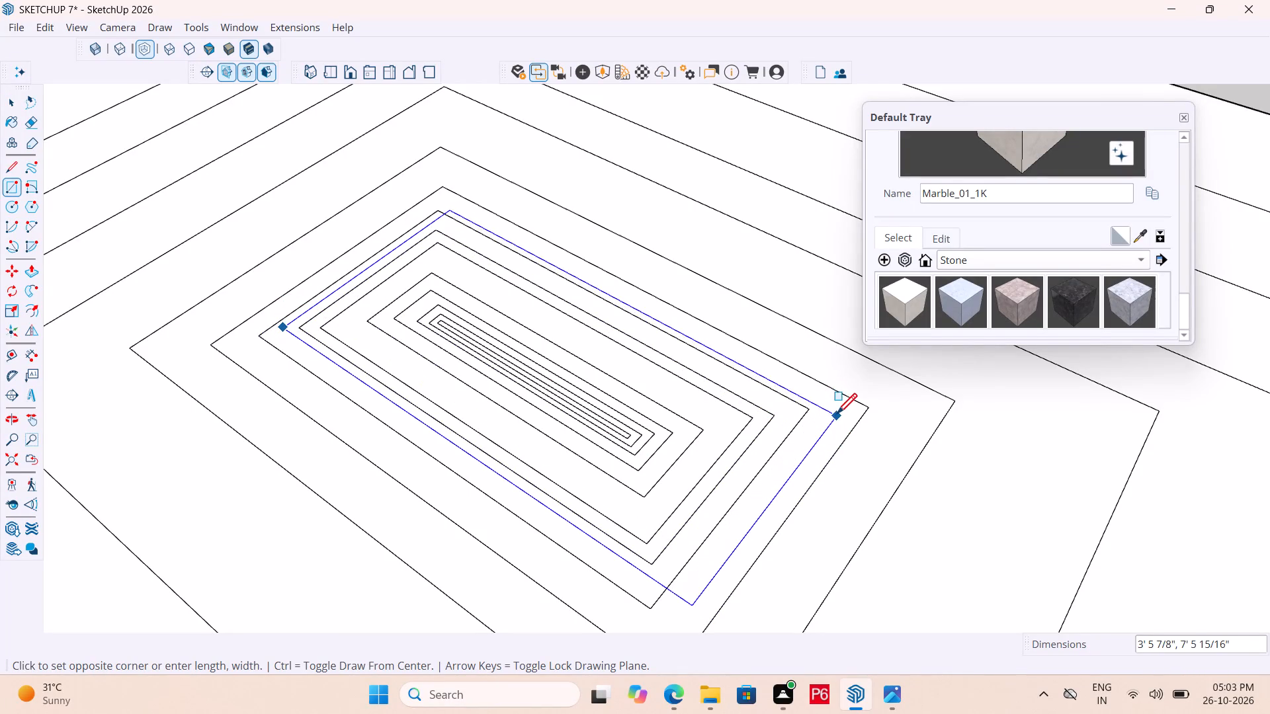
{"action": "left_click", "coordinate": [790, 414]}
{"action": "left_click", "coordinate": [245, 338]}
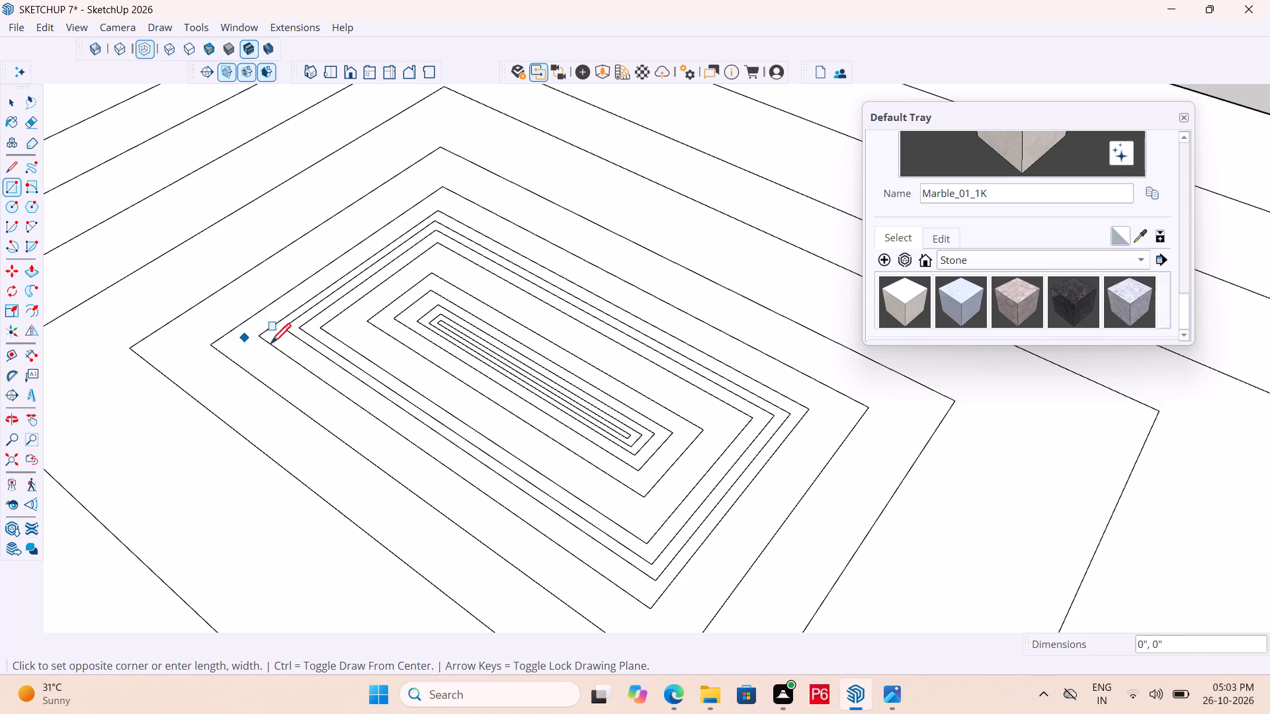
{"action": "left_click", "coordinate": [825, 406]}
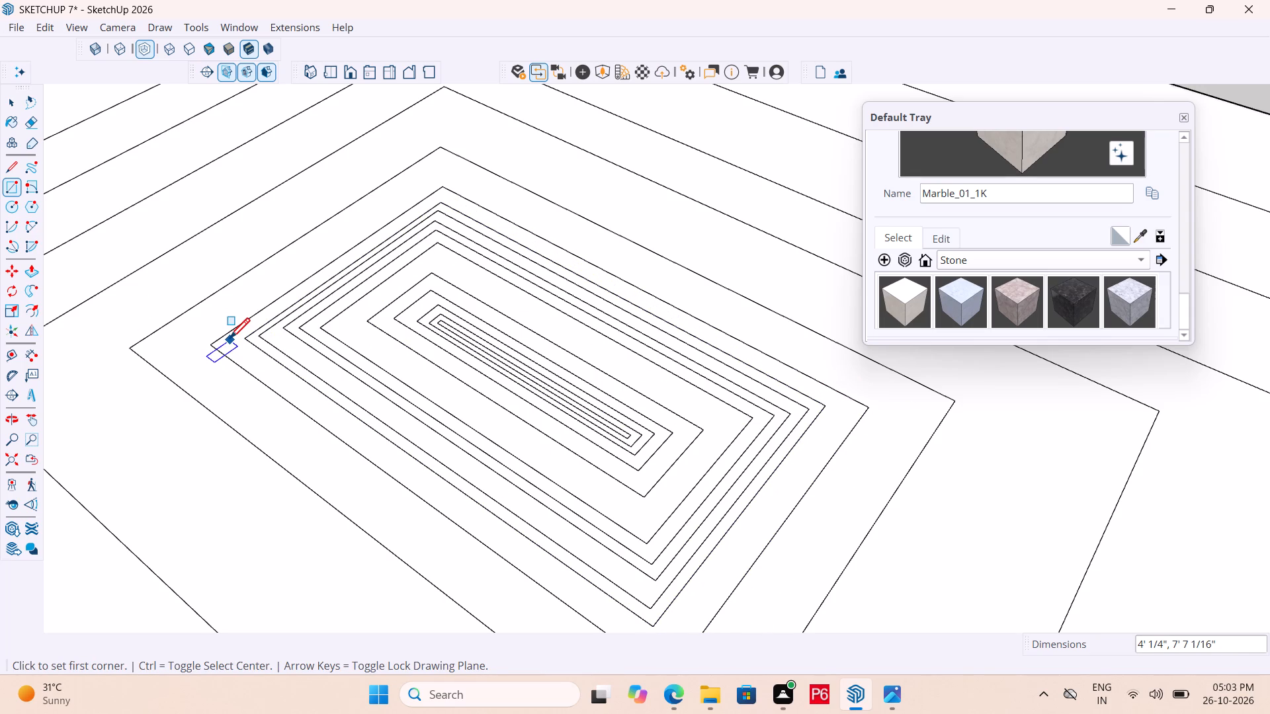
{"action": "left_click", "coordinate": [230, 340]}
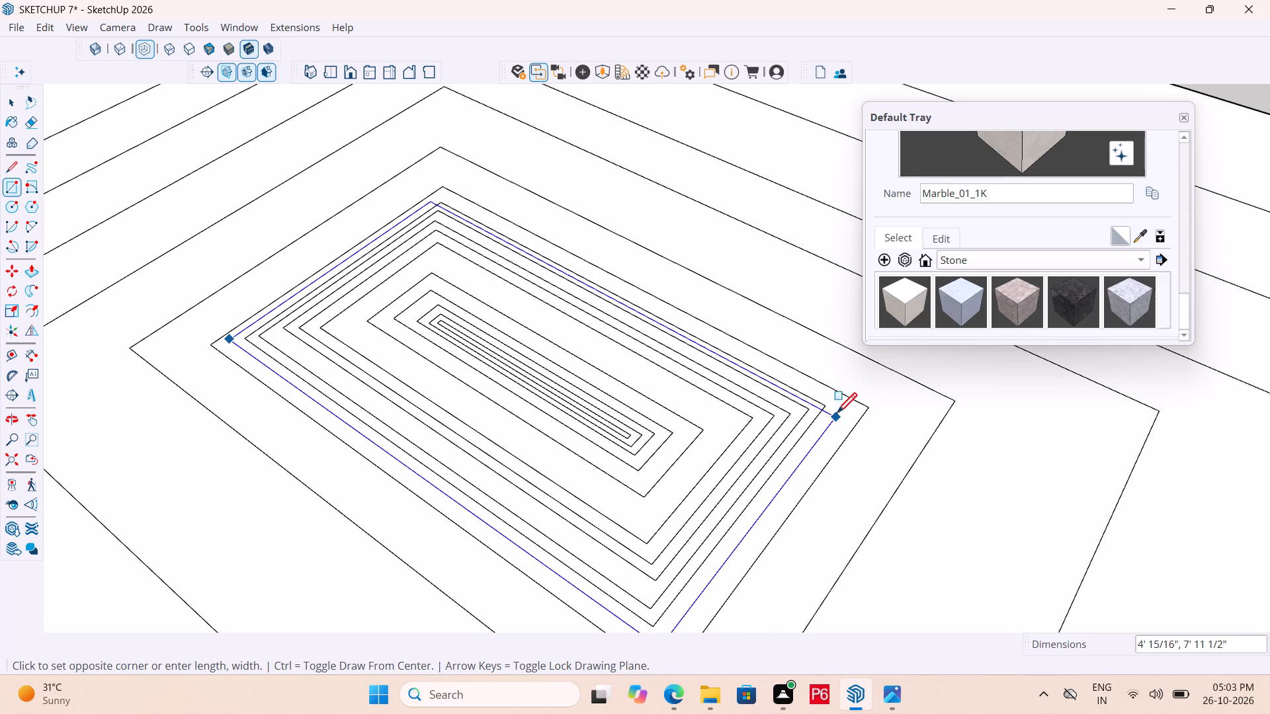
{"action": "left_click", "coordinate": [843, 407]}
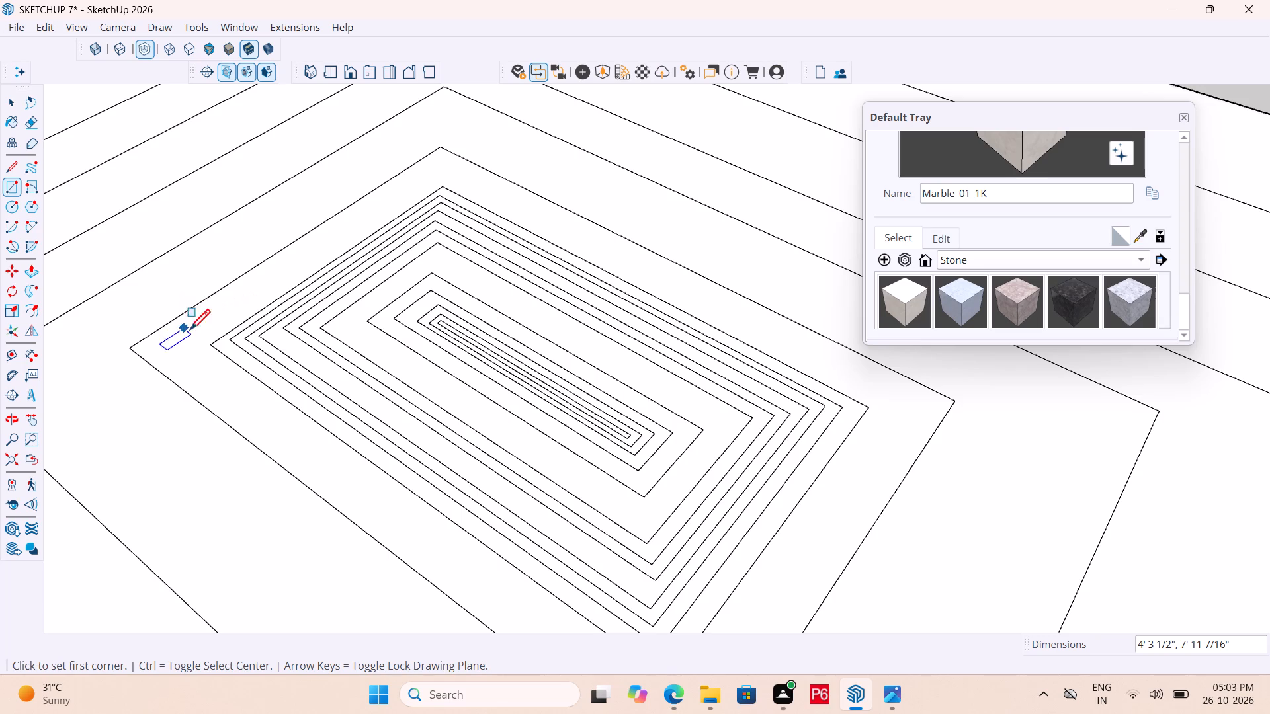
{"action": "left_click_drag", "start_coordinate": [198, 342], "coordinate": [204, 335]}
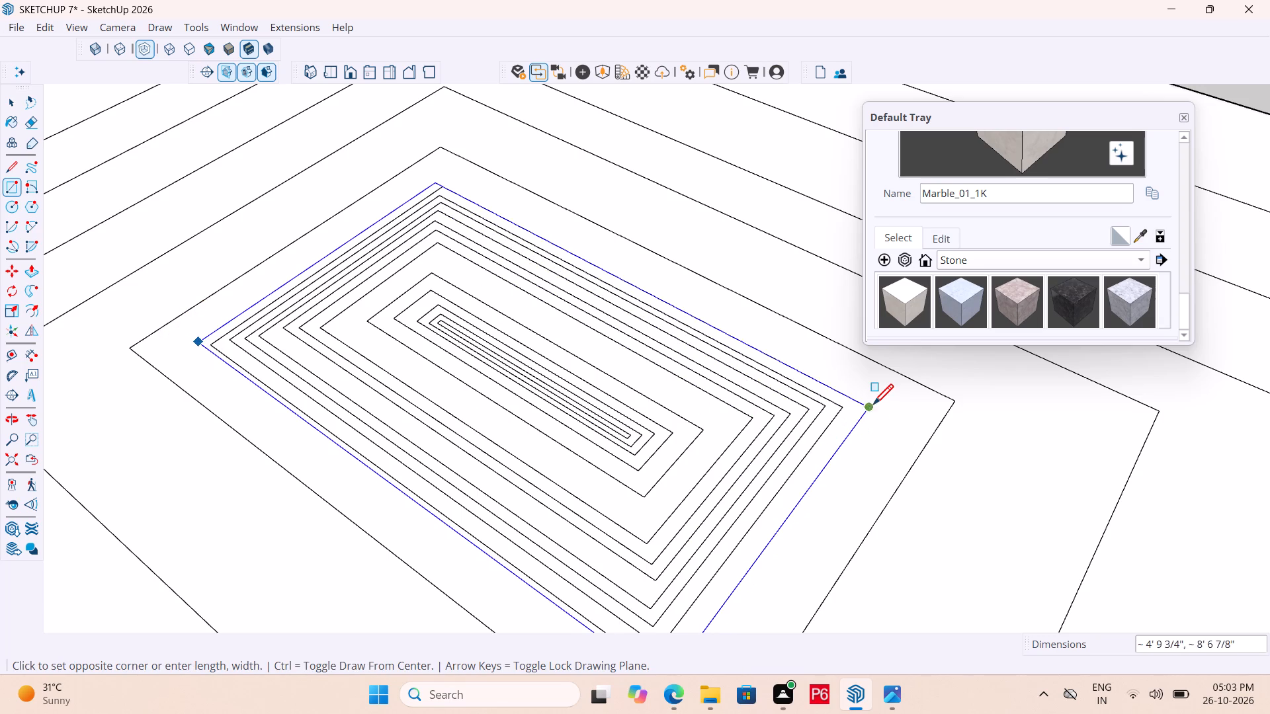
{"action": "left_click", "coordinate": [882, 412]}
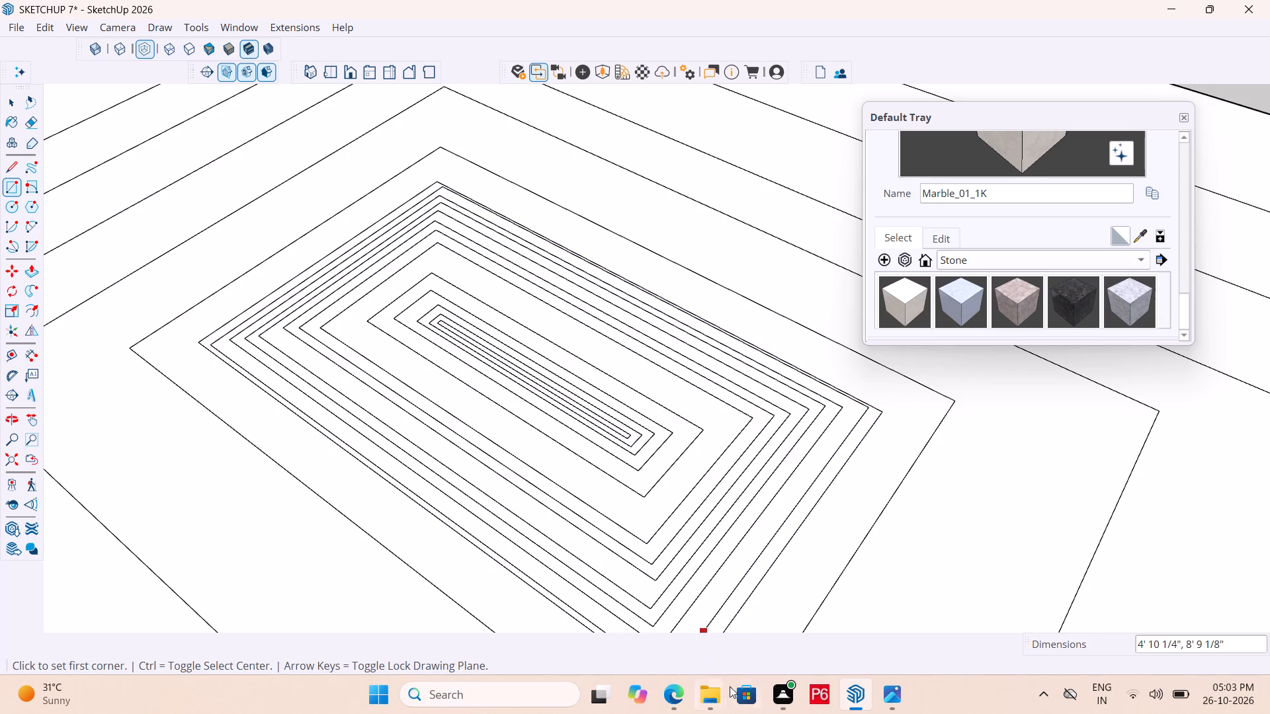
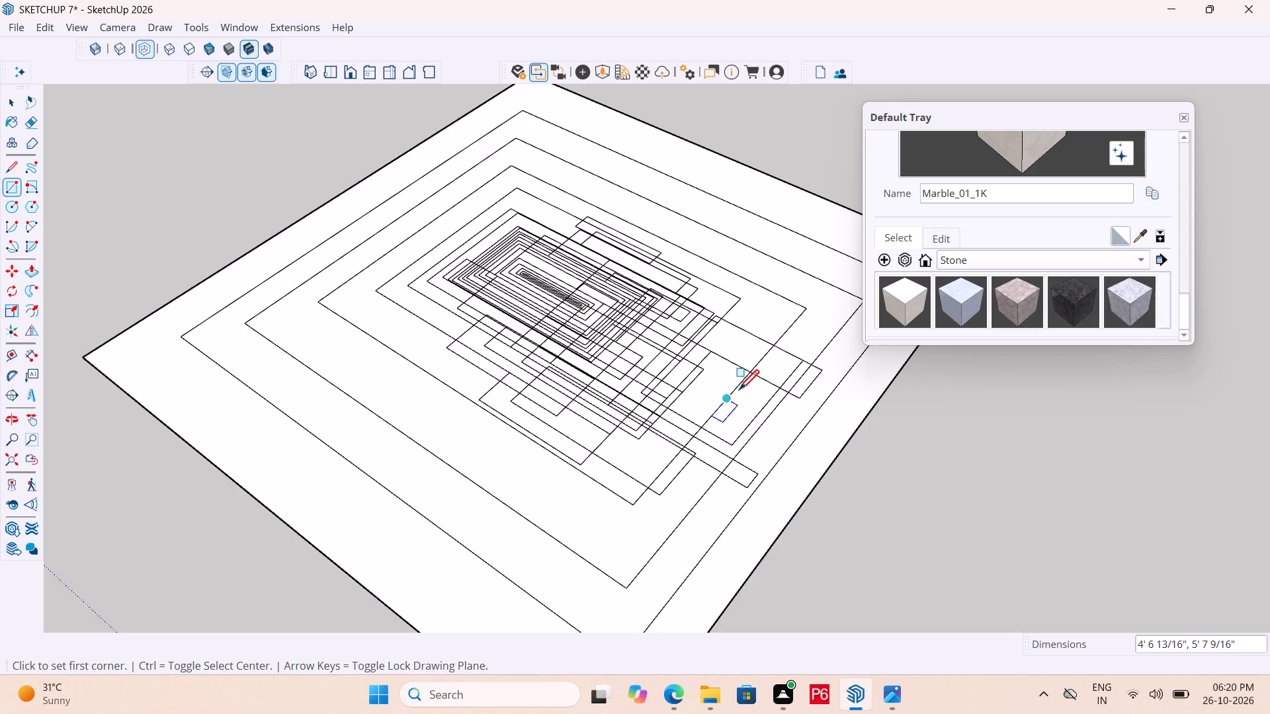
Draw a rectangle about 3'8" by 2' in the right-hand part of the nested pattern.
{"action": "left_click_drag", "start_coordinate": [745, 389], "coordinate": [673, 411]}
{"action": "left_click_drag", "start_coordinate": [763, 401], "coordinate": [752, 403]}
{"action": "left_click", "coordinate": [649, 427]}
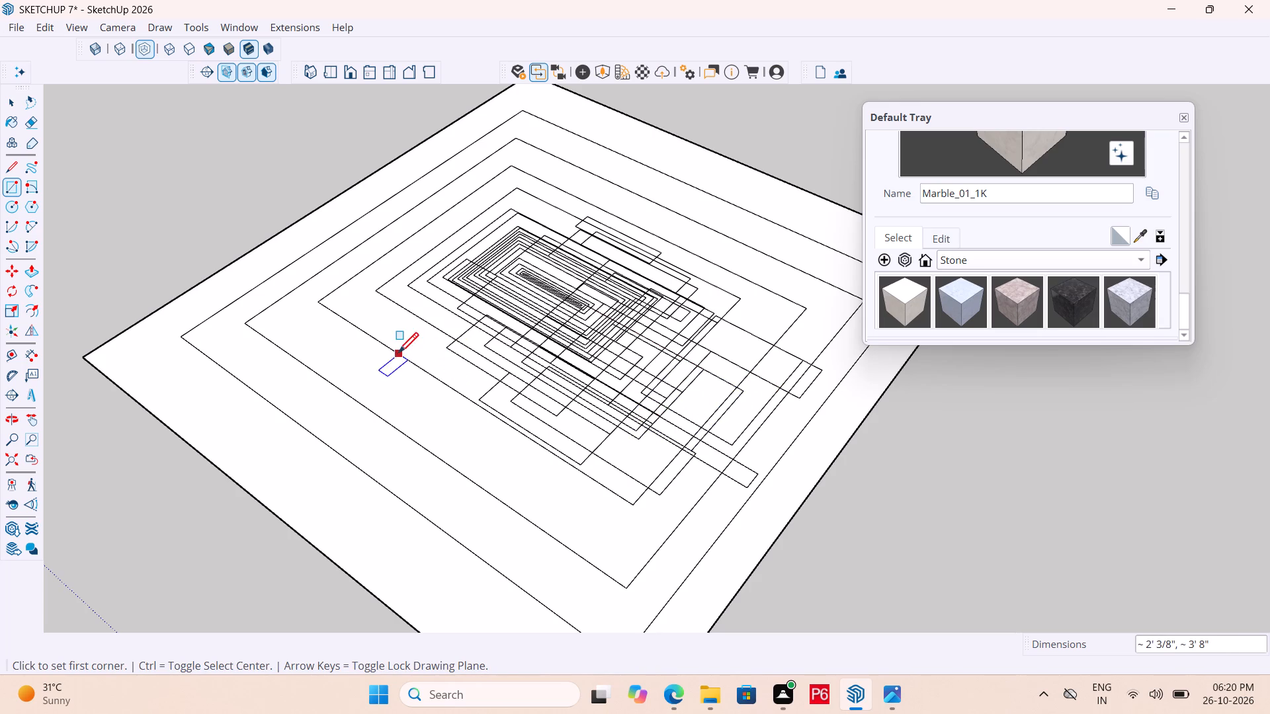
Draw several small overlapping rectangles along the near-left side of the dense nested core.
{"action": "left_click_drag", "start_coordinate": [398, 356], "coordinate": [487, 366]}
{"action": "left_click", "coordinate": [555, 389]}
{"action": "left_click_drag", "start_coordinate": [562, 323], "coordinate": [438, 366]}
{"action": "left_click", "coordinate": [419, 346]}
{"action": "left_click_drag", "start_coordinate": [419, 352], "coordinate": [419, 362]}
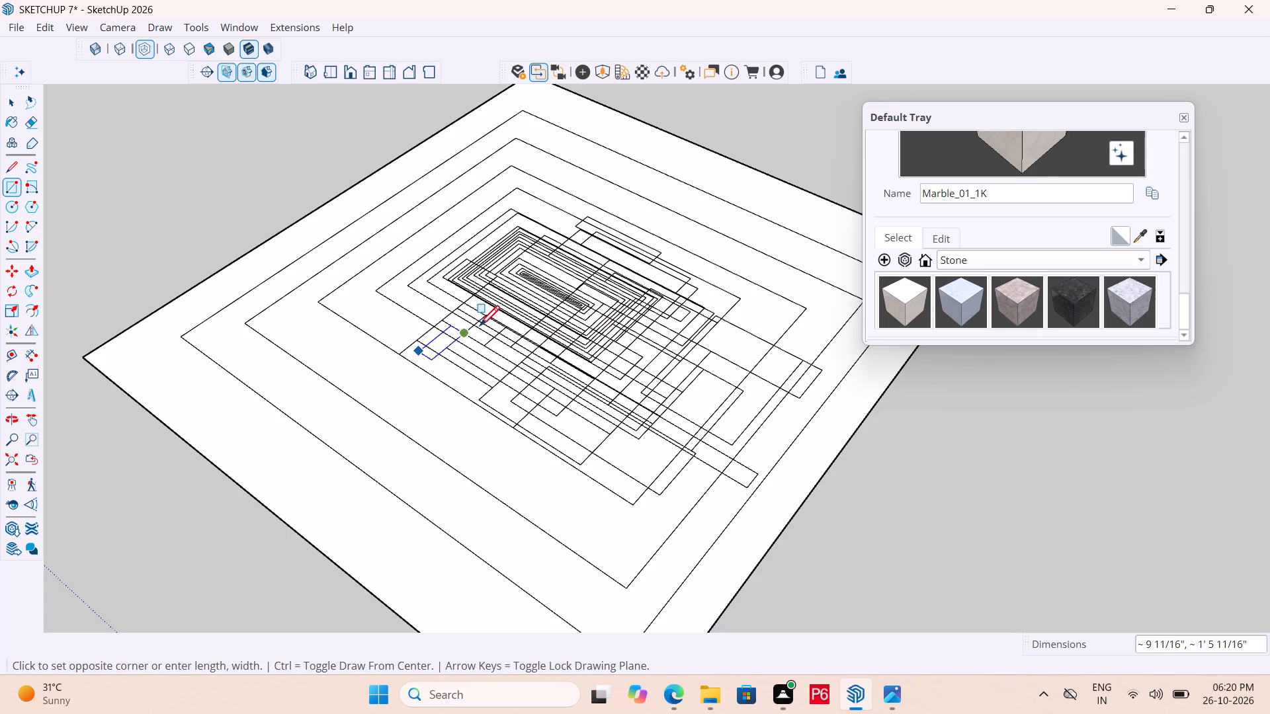
{"action": "left_click_drag", "start_coordinate": [491, 325], "coordinate": [489, 339]}
{"action": "left_click_drag", "start_coordinate": [431, 358], "coordinate": [540, 374]}
{"action": "left_click", "coordinate": [521, 354]}
Draw overlapping rectangles on the house-facing side of the core, including one crossing the middle outlines.
{"action": "left_click_drag", "start_coordinate": [345, 243], "coordinate": [398, 261]}
{"action": "left_click_drag", "start_coordinate": [404, 261], "coordinate": [457, 264]}
{"action": "left_click_drag", "start_coordinate": [527, 280], "coordinate": [499, 284]}
{"action": "left_click", "coordinate": [360, 299]}
{"action": "left_click_drag", "start_coordinate": [365, 299], "coordinate": [418, 299]}
{"action": "left_click", "coordinate": [431, 299]}
{"action": "left_click_drag", "start_coordinate": [431, 299], "coordinate": [443, 295]}
{"action": "left_click_drag", "start_coordinate": [474, 291], "coordinate": [470, 253]}
{"action": "left_click_drag", "start_coordinate": [447, 238], "coordinate": [441, 243]}
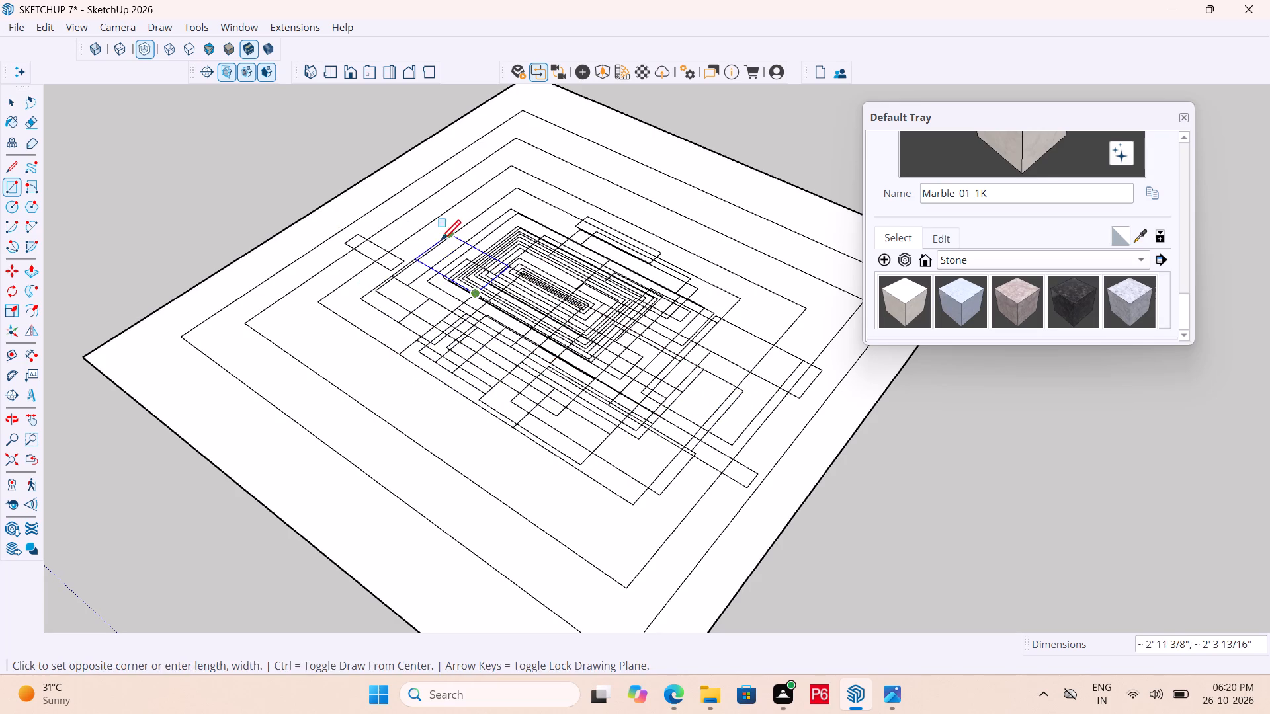
{"action": "left_click_drag", "start_coordinate": [441, 243], "coordinate": [368, 269]}
Add small rectangles around the left corner of the middle nested outlines.
{"action": "left_click_drag", "start_coordinate": [355, 285], "coordinate": [340, 295]}
{"action": "left_click_drag", "start_coordinate": [325, 304], "coordinate": [341, 318]}
{"action": "left_click_drag", "start_coordinate": [415, 350], "coordinate": [455, 356]}
{"action": "left_click", "coordinate": [497, 352]}
{"action": "left_click_drag", "start_coordinate": [349, 335], "coordinate": [331, 335]}
{"action": "left_click_drag", "start_coordinate": [363, 314], "coordinate": [434, 312]}
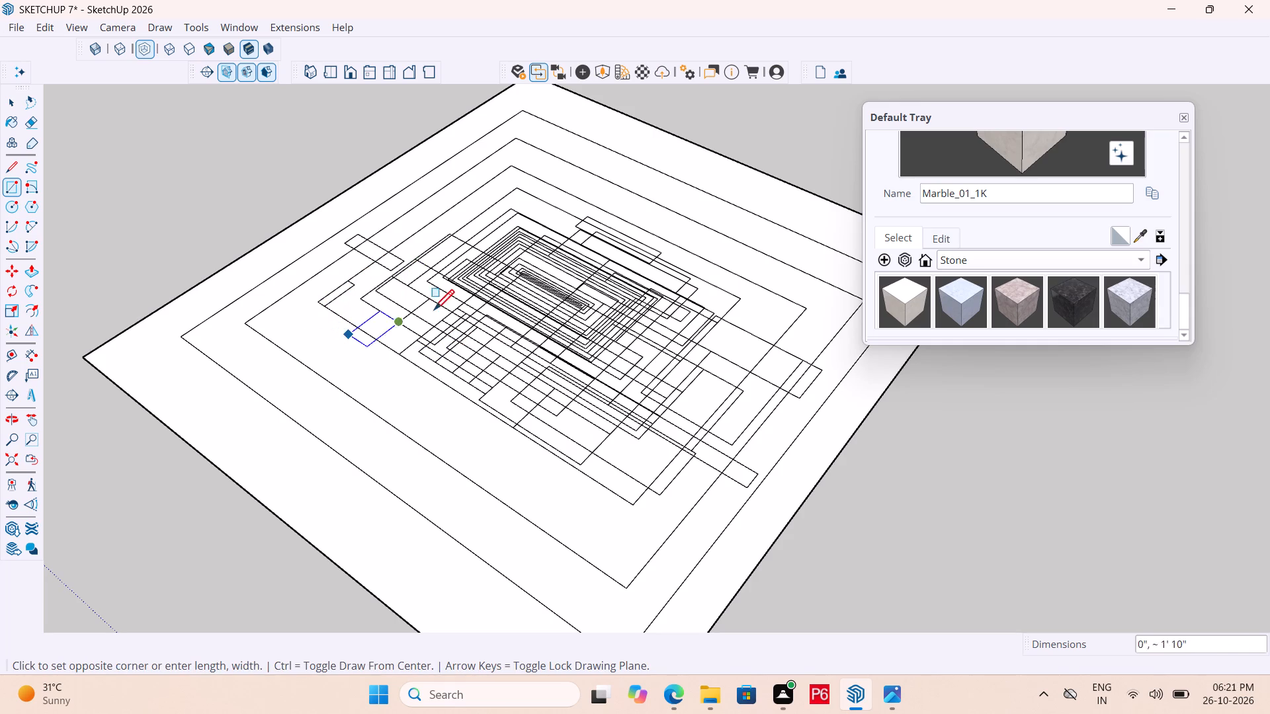
{"action": "left_click_drag", "start_coordinate": [434, 312], "coordinate": [441, 312]}
{"action": "left_click", "coordinate": [456, 312]}
Layer more overlapping rectangles at the left corner and house-facing side, including one about 2'10" by 1'6".
{"action": "left_click_drag", "start_coordinate": [402, 278], "coordinate": [322, 288]}
{"action": "left_click_drag", "start_coordinate": [312, 296], "coordinate": [375, 316]}
{"action": "left_click_drag", "start_coordinate": [448, 333], "coordinate": [482, 337]}
{"action": "left_click_drag", "start_coordinate": [364, 315], "coordinate": [443, 312]}
{"action": "left_click_drag", "start_coordinate": [506, 317], "coordinate": [524, 315]}
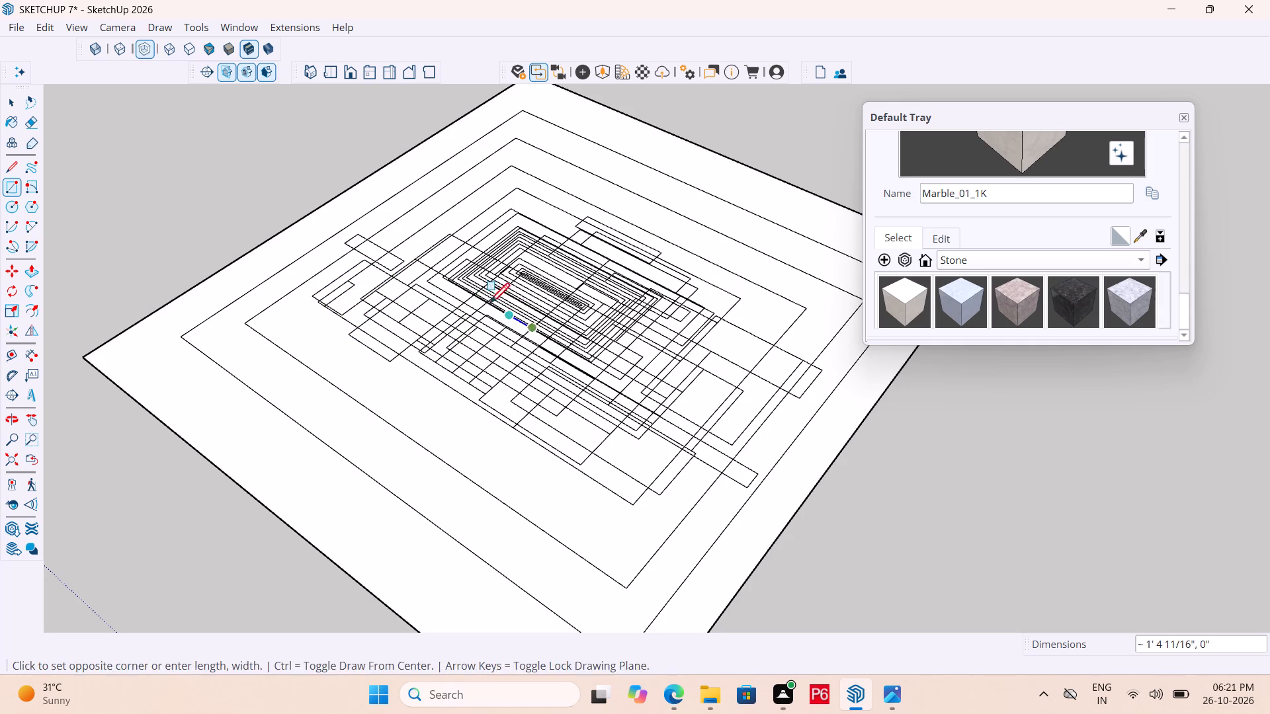
{"action": "left_click_drag", "start_coordinate": [374, 284], "coordinate": [310, 301]}
{"action": "left_click_drag", "start_coordinate": [310, 313], "coordinate": [420, 317]}
{"action": "left_click_drag", "start_coordinate": [460, 311], "coordinate": [519, 313]}
{"action": "left_click", "coordinate": [462, 258]}
{"action": "left_click_drag", "start_coordinate": [403, 253], "coordinate": [370, 268]}
{"action": "left_click_drag", "start_coordinate": [359, 277], "coordinate": [359, 278]}
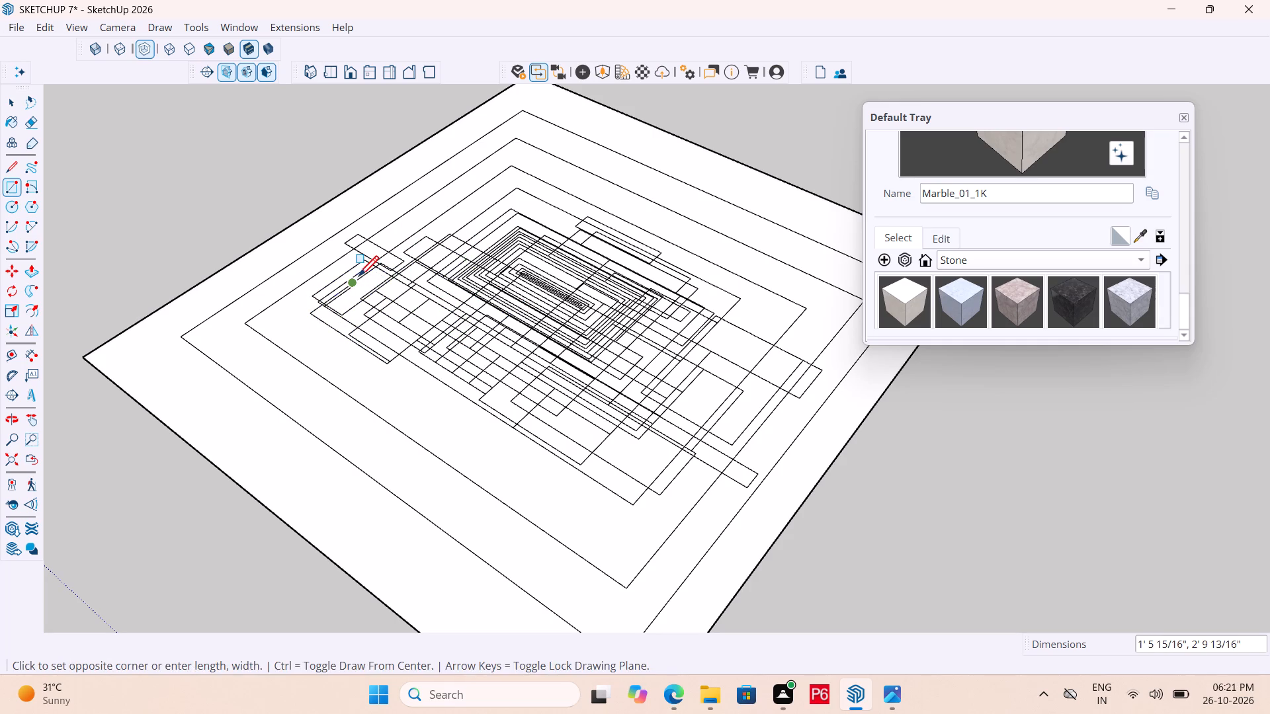
{"action": "left_click_drag", "start_coordinate": [359, 278], "coordinate": [368, 277]}
Draw overlapping rectangles along the house-facing side of the core, working toward the slab's far corner.
{"action": "left_click_drag", "start_coordinate": [426, 269], "coordinate": [502, 260]}
{"action": "left_click_drag", "start_coordinate": [439, 216], "coordinate": [525, 199]}
{"action": "left_click_drag", "start_coordinate": [497, 215], "coordinate": [404, 247]}
{"action": "left_click_drag", "start_coordinate": [394, 247], "coordinate": [395, 239]}
{"action": "left_click_drag", "start_coordinate": [433, 227], "coordinate": [511, 221]}
{"action": "left_click_drag", "start_coordinate": [513, 221], "coordinate": [533, 229]}
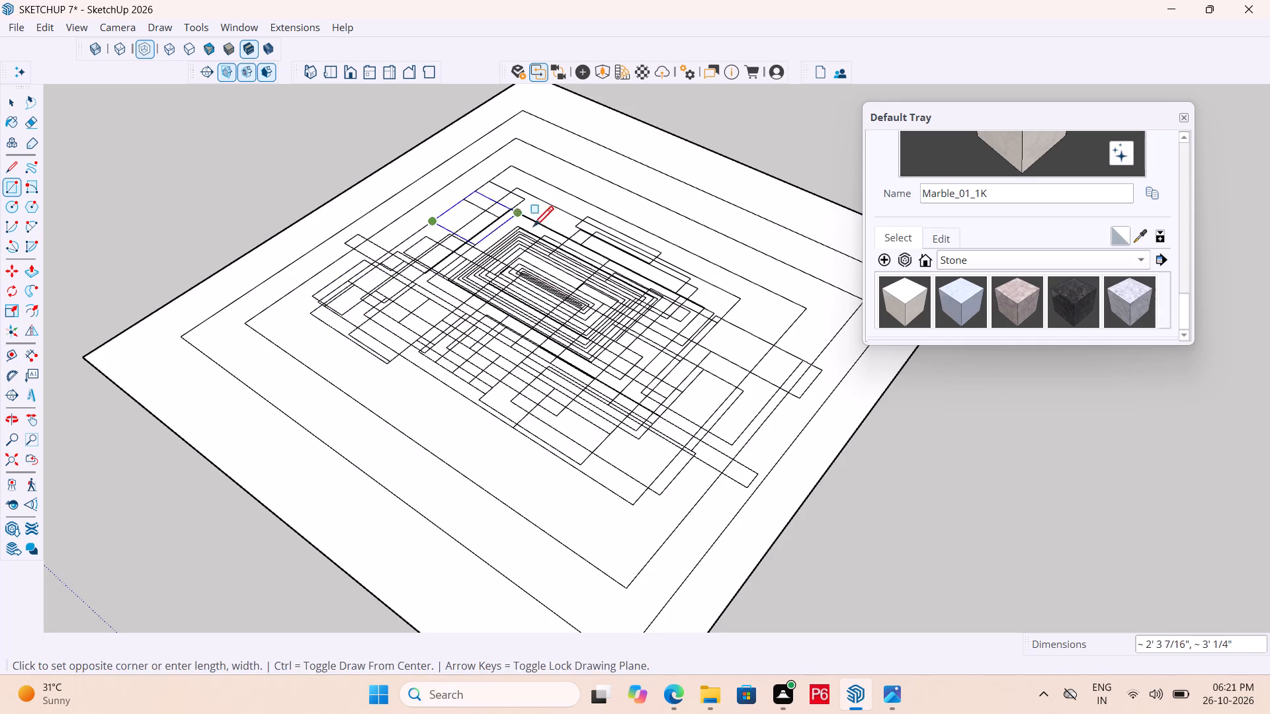
{"action": "left_click_drag", "start_coordinate": [533, 229], "coordinate": [572, 233]}
{"action": "left_click_drag", "start_coordinate": [458, 237], "coordinate": [547, 242]}
{"action": "left_click_drag", "start_coordinate": [555, 250], "coordinate": [594, 268]}
Add overlapping rectangles near the slab's far corner, including ones about 3'9" by 3'4" and 2'3" by 1'5".
{"action": "left_click_drag", "start_coordinate": [510, 216], "coordinate": [609, 204]}
{"action": "left_click_drag", "start_coordinate": [601, 207], "coordinate": [611, 206]}
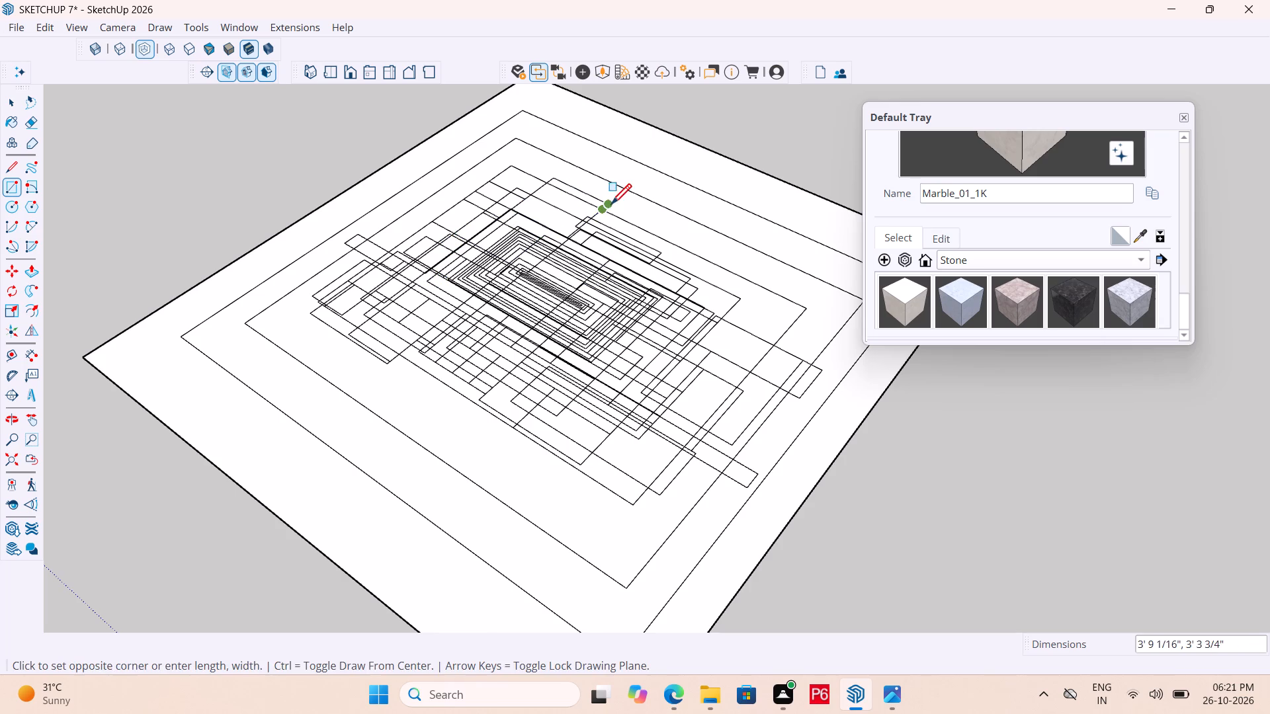
{"action": "left_click_drag", "start_coordinate": [611, 206], "coordinate": [612, 206]}
{"action": "left_click_drag", "start_coordinate": [565, 211], "coordinate": [648, 208]}
{"action": "left_click_drag", "start_coordinate": [562, 192], "coordinate": [554, 208]}
{"action": "left_click_drag", "start_coordinate": [552, 220], "coordinate": [630, 228]}
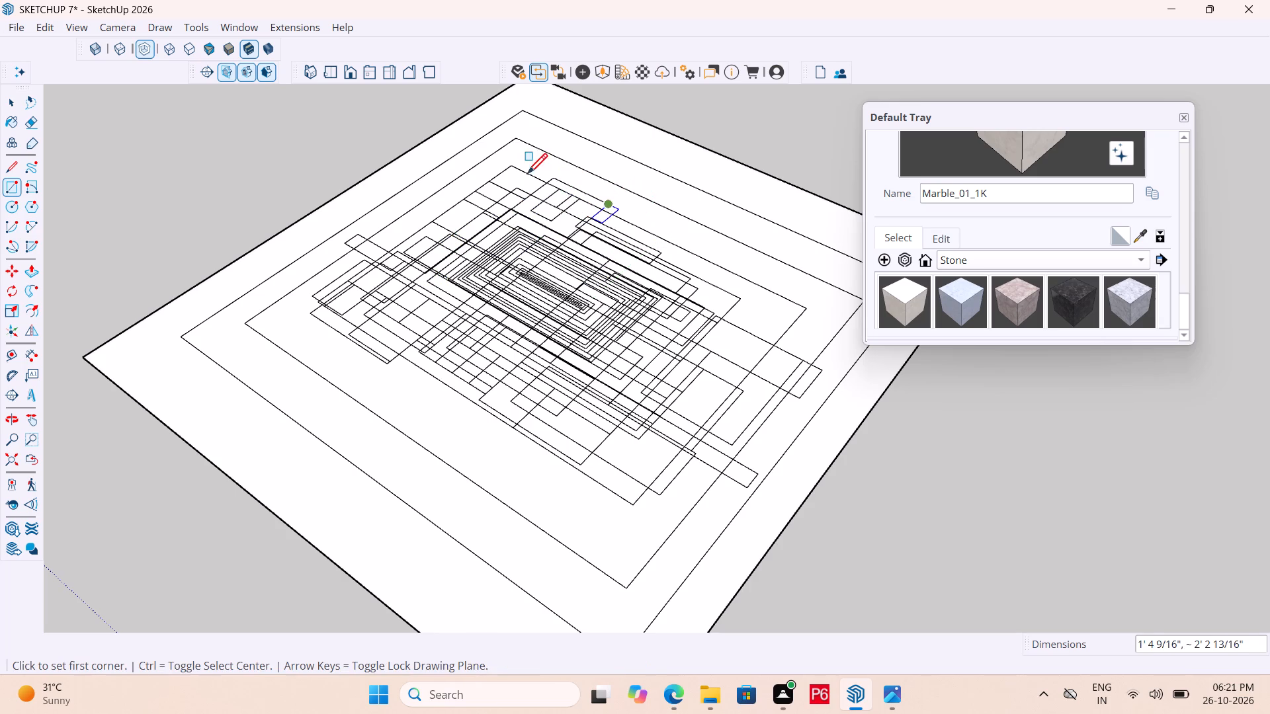
{"action": "left_click_drag", "start_coordinate": [528, 176], "coordinate": [615, 188]}
{"action": "left_click_drag", "start_coordinate": [467, 160], "coordinate": [537, 173]}
{"action": "left_click_drag", "start_coordinate": [554, 172], "coordinate": [443, 212]}
{"action": "left_click", "coordinate": [430, 220]}
Draw overlapping rectangles from the top of the dense core along its far-right side.
{"action": "left_click_drag", "start_coordinate": [439, 245], "coordinate": [577, 256]}
{"action": "left_click_drag", "start_coordinate": [622, 259], "coordinate": [718, 284]}
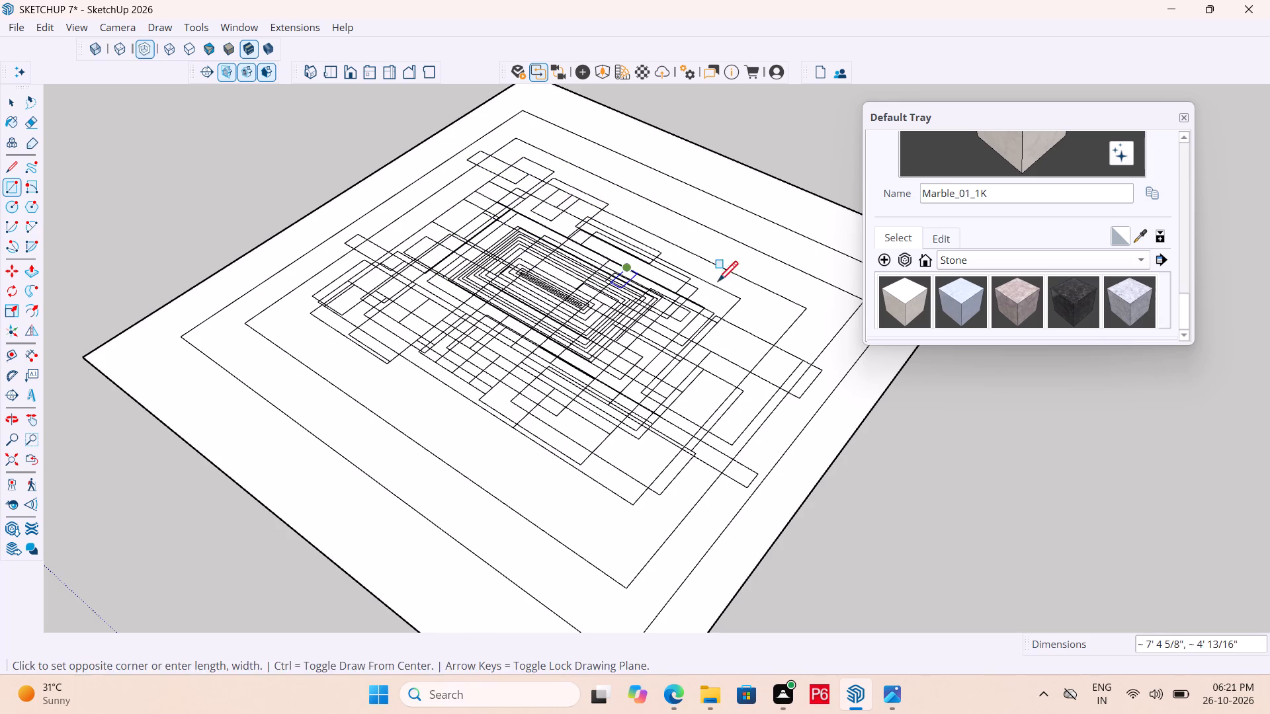
{"action": "left_click_drag", "start_coordinate": [718, 284], "coordinate": [718, 280]}
{"action": "left_click_drag", "start_coordinate": [634, 260], "coordinate": [675, 256]}
{"action": "left_click_drag", "start_coordinate": [684, 247], "coordinate": [733, 282]}
{"action": "left_click_drag", "start_coordinate": [752, 305], "coordinate": [718, 311]}
{"action": "left_click_drag", "start_coordinate": [681, 318], "coordinate": [746, 315]}
{"action": "left_click", "coordinate": [783, 341]}
Add rectangles at the right end of the nested pattern, including one about 2'8" by 2'5".
{"action": "left_click_drag", "start_coordinate": [689, 369], "coordinate": [679, 395]}
{"action": "left_click_drag", "start_coordinate": [679, 395], "coordinate": [767, 379]}
{"action": "left_click_drag", "start_coordinate": [769, 379], "coordinate": [693, 393]}
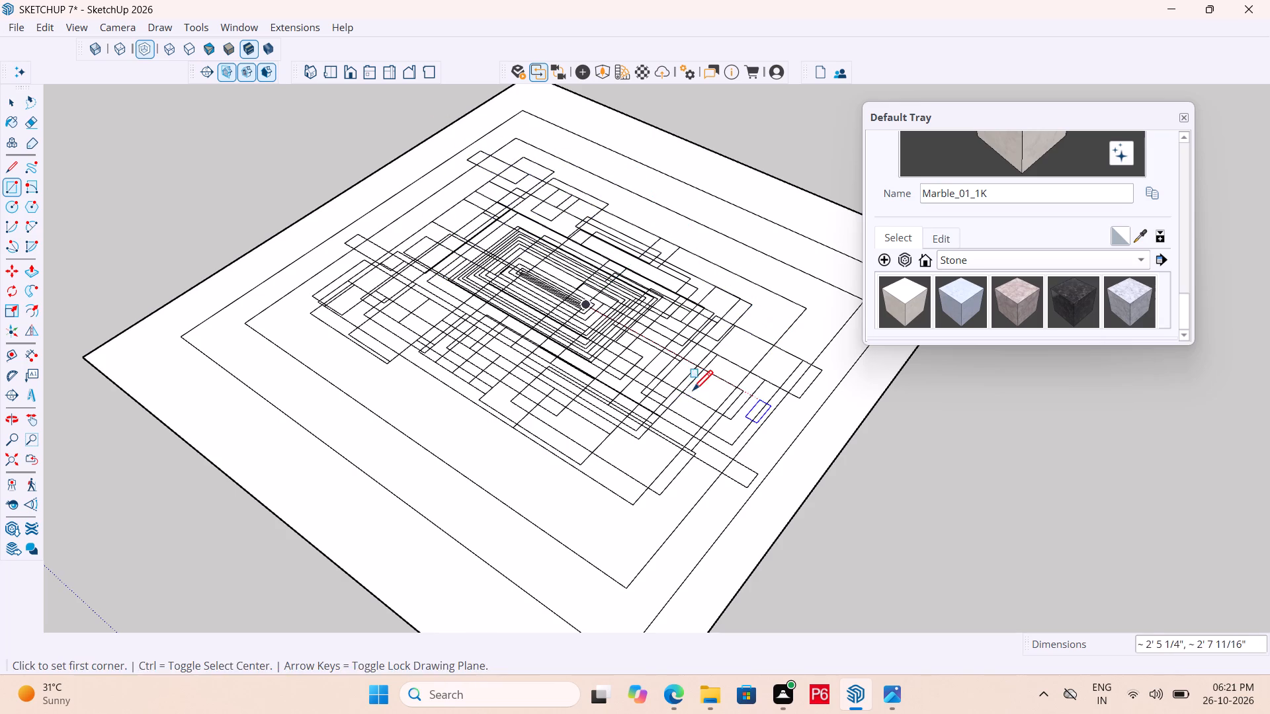
{"action": "left_click_drag", "start_coordinate": [693, 393], "coordinate": [706, 390]}
{"action": "left_click_drag", "start_coordinate": [693, 393], "coordinate": [693, 400]}
{"action": "left_click", "coordinate": [693, 401]}
Fill the area between the dense core and the slab's near corner with more overlapping rectangles.
{"action": "left_click_drag", "start_coordinate": [677, 415], "coordinate": [654, 389]}
{"action": "left_click_drag", "start_coordinate": [589, 384], "coordinate": [650, 356]}
{"action": "left_click_drag", "start_coordinate": [680, 362], "coordinate": [716, 380]}
{"action": "left_click_drag", "start_coordinate": [593, 393], "coordinate": [734, 425]}
{"action": "left_click_drag", "start_coordinate": [683, 411], "coordinate": [667, 418]}
{"action": "left_click", "coordinate": [532, 458]}
{"action": "left_click_drag", "start_coordinate": [564, 452], "coordinate": [642, 443]}
{"action": "left_click_drag", "start_coordinate": [534, 431], "coordinate": [606, 401]}
{"action": "left_click_drag", "start_coordinate": [623, 347], "coordinate": [650, 350]}
{"action": "left_click_drag", "start_coordinate": [654, 335], "coordinate": [714, 355]}
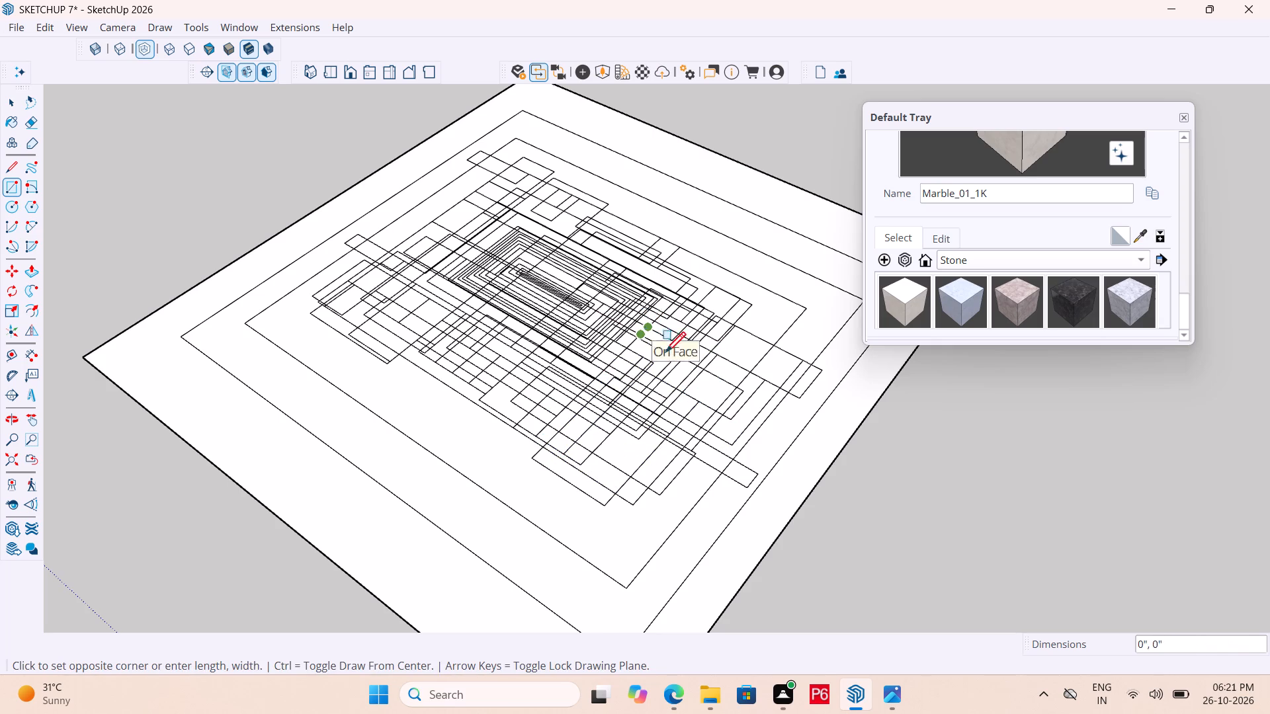
Draw overlapping rectangles from the core toward the slab's right corner, including one about 3'3" by 1'6".
{"action": "left_click_drag", "start_coordinate": [716, 385], "coordinate": [731, 387]}
{"action": "left_click_drag", "start_coordinate": [537, 321], "coordinate": [711, 333]}
{"action": "left_click_drag", "start_coordinate": [622, 296], "coordinate": [750, 307]}
{"action": "left_click_drag", "start_coordinate": [667, 286], "coordinate": [744, 307]}
{"action": "left_click", "coordinate": [775, 329]}
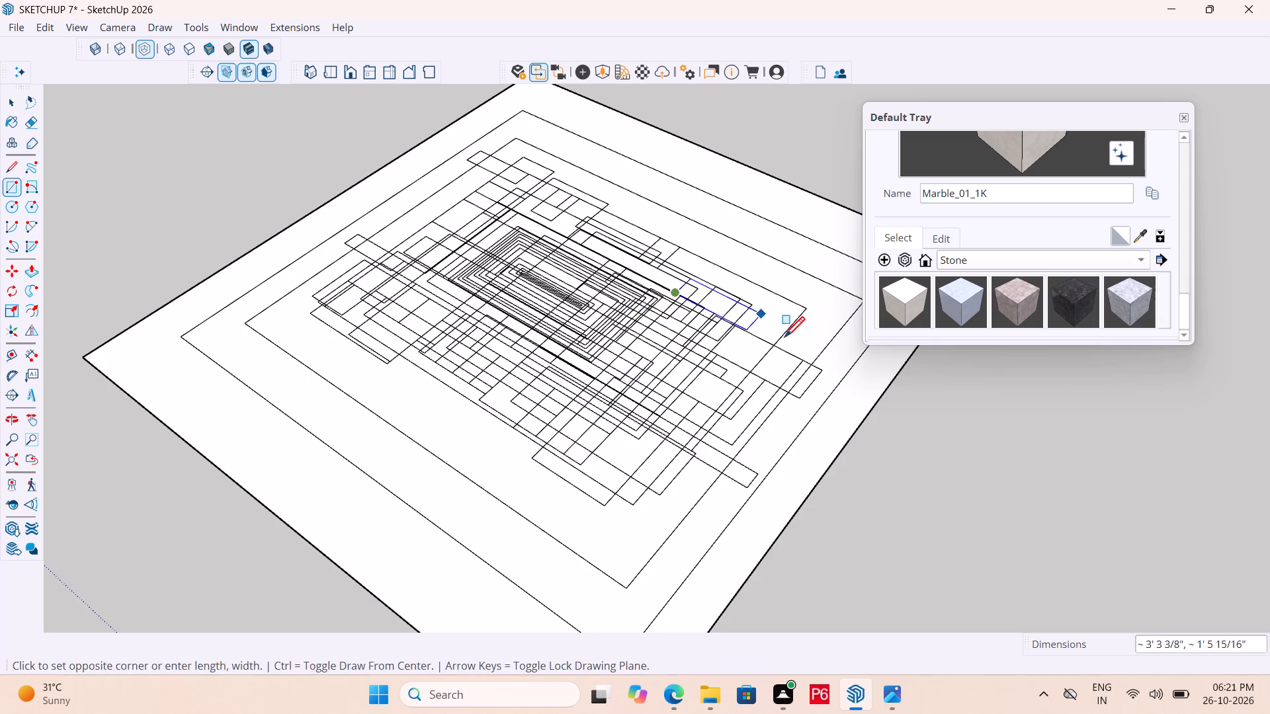
{"action": "left_click_drag", "start_coordinate": [644, 285], "coordinate": [793, 299]}
{"action": "left_click_drag", "start_coordinate": [729, 255], "coordinate": [787, 274]}
{"action": "left_click_drag", "start_coordinate": [683, 219], "coordinate": [759, 229]}
{"action": "left_click_drag", "start_coordinate": [730, 230], "coordinate": [797, 258]}
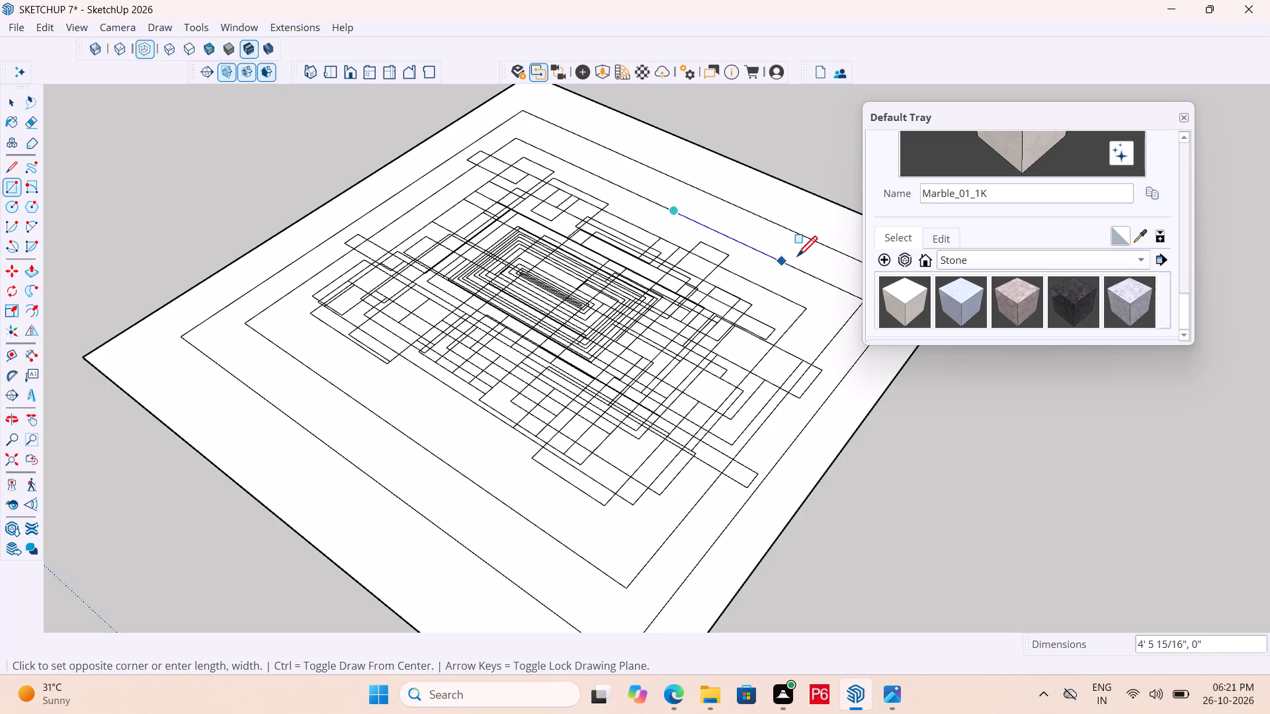
Draw rectangles along the slab's far-right side, working back toward its far corner, including one about 1'7" by 1'.
{"action": "left_click_drag", "start_coordinate": [797, 258], "coordinate": [791, 255]}
{"action": "left_click_drag", "start_coordinate": [736, 217], "coordinate": [784, 223]}
{"action": "left_click_drag", "start_coordinate": [645, 217], "coordinate": [717, 233]}
{"action": "left_click_drag", "start_coordinate": [722, 233], "coordinate": [728, 233]}
{"action": "left_click_drag", "start_coordinate": [589, 238], "coordinate": [682, 253]}
{"action": "left_click_drag", "start_coordinate": [600, 198], "coordinate": [687, 219]}
{"action": "left_click_drag", "start_coordinate": [577, 204], "coordinate": [678, 234]}
{"action": "left_click_drag", "start_coordinate": [579, 198], "coordinate": [697, 227]}
{"action": "left_click_drag", "start_coordinate": [581, 190], "coordinate": [687, 223]}
{"action": "left_click_drag", "start_coordinate": [556, 177], "coordinate": [655, 206]}
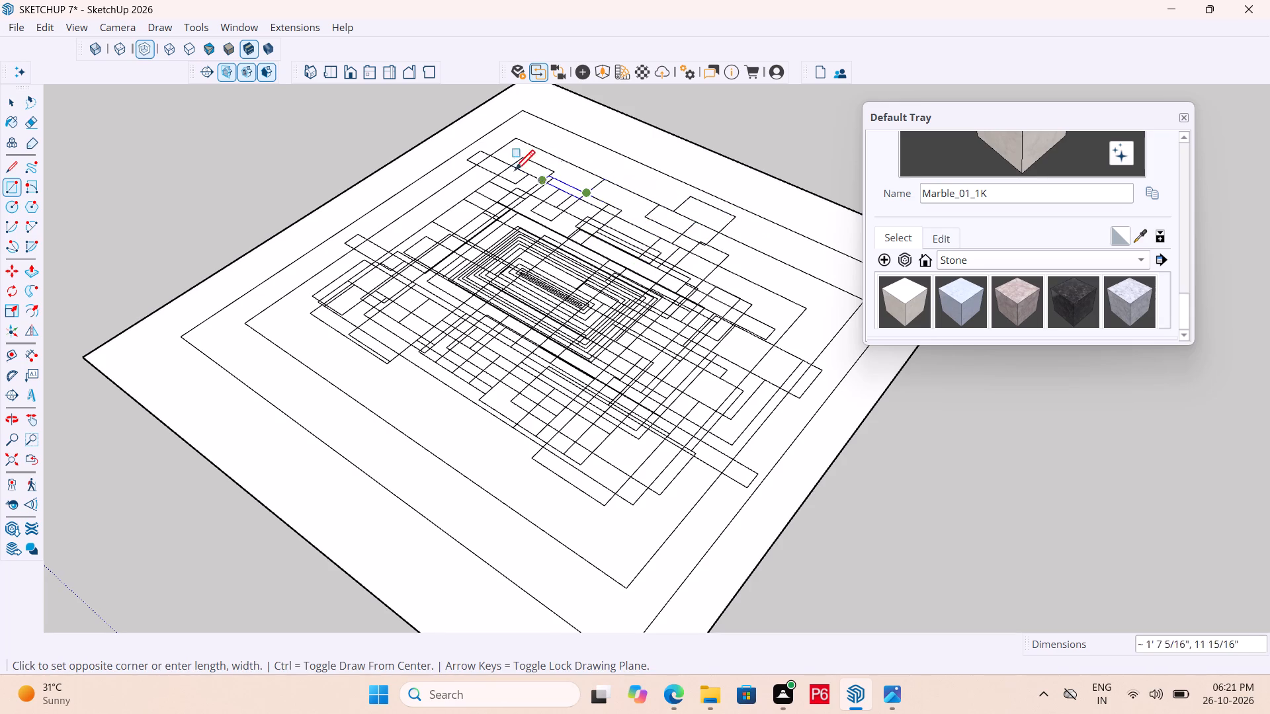
Layer rectangles from the far corner over the core's right end, including one about 2'11" by 1'7".
{"action": "left_click_drag", "start_coordinate": [542, 173], "coordinate": [646, 214]}
{"action": "left_click_drag", "start_coordinate": [579, 179], "coordinate": [669, 231]}
{"action": "left_click_drag", "start_coordinate": [595, 214], "coordinate": [714, 262]}
{"action": "left_click_drag", "start_coordinate": [640, 260], "coordinate": [722, 299]}
{"action": "left_click_drag", "start_coordinate": [615, 289], "coordinate": [689, 330]}
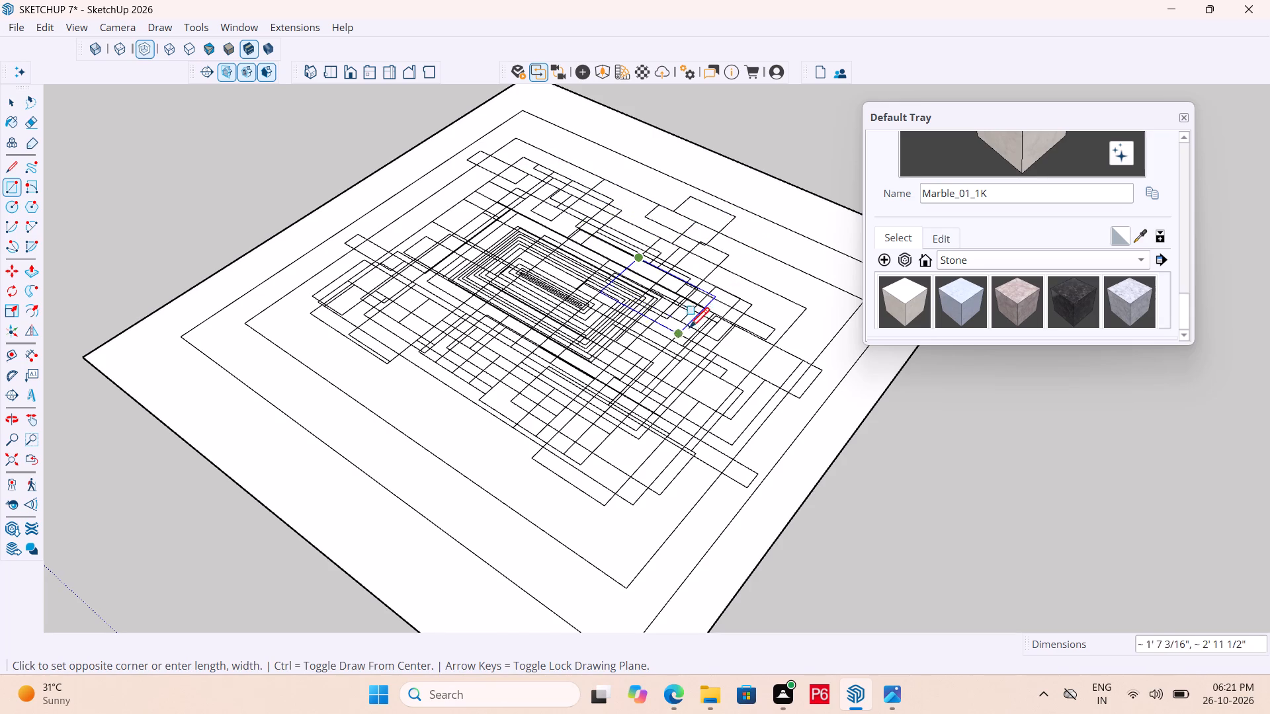
{"action": "left_click_drag", "start_coordinate": [689, 330], "coordinate": [692, 329]}
{"action": "left_click_drag", "start_coordinate": [624, 345], "coordinate": [744, 371]}
{"action": "left_click", "coordinate": [749, 369]}
{"action": "left_click_drag", "start_coordinate": [618, 340], "coordinate": [683, 356]}
{"action": "left_click_drag", "start_coordinate": [536, 319], "coordinate": [636, 356]}
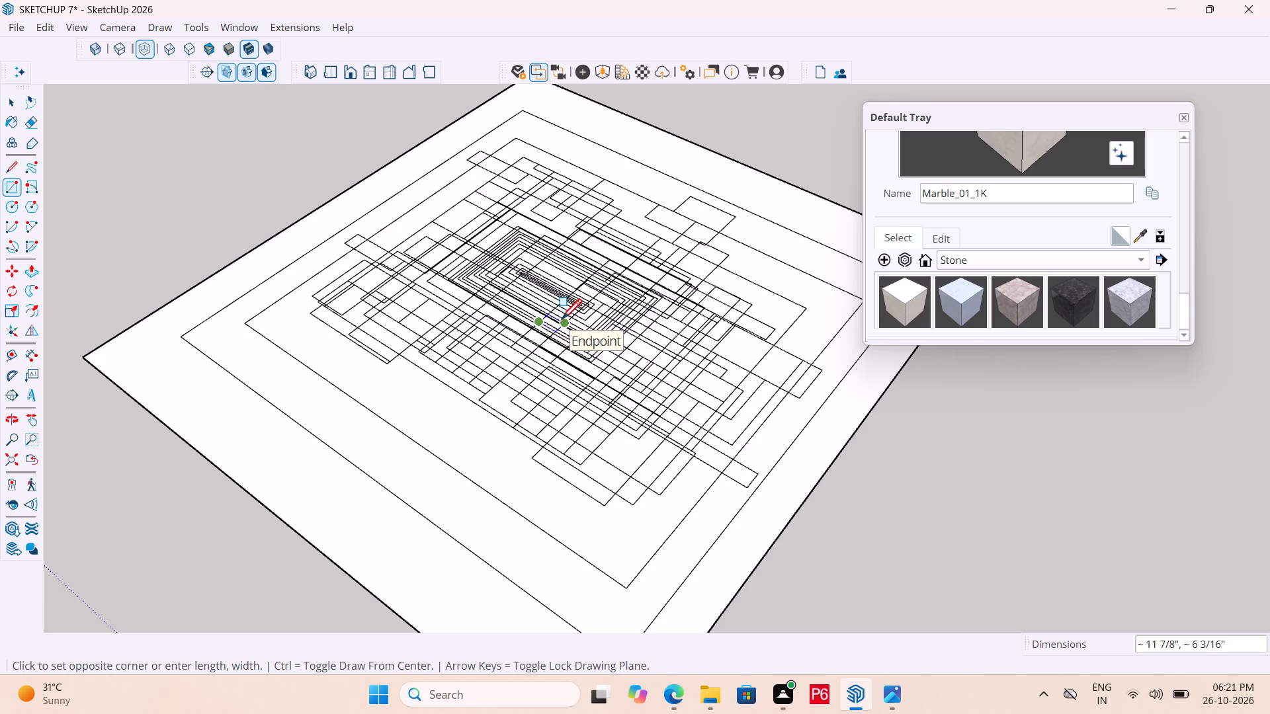
Draw rectangles from the core to the open near-left band, including ones about 2'9" by 11" and 2'3" by 1'8".
{"action": "left_click_drag", "start_coordinate": [562, 321], "coordinate": [636, 338]}
{"action": "left_click_drag", "start_coordinate": [519, 327], "coordinate": [636, 346]}
{"action": "left_click_drag", "start_coordinate": [439, 354], "coordinate": [577, 377]}
{"action": "left_click_drag", "start_coordinate": [412, 388], "coordinate": [556, 406]}
{"action": "left_click_drag", "start_coordinate": [406, 408], "coordinate": [576, 422]}
{"action": "left_click_drag", "start_coordinate": [436, 428], "coordinate": [445, 432]}
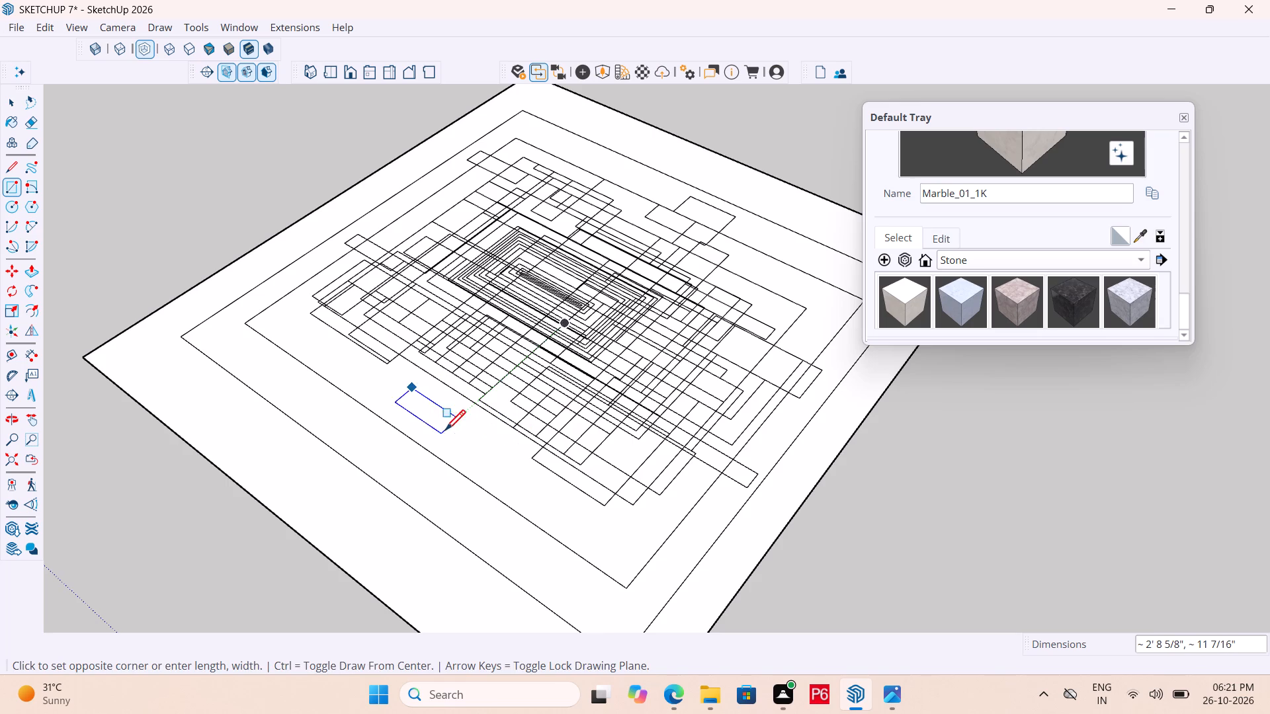
{"action": "left_click_drag", "start_coordinate": [445, 432], "coordinate": [568, 438]}
{"action": "left_click_drag", "start_coordinate": [433, 440], "coordinate": [581, 462]}
{"action": "left_click", "coordinate": [503, 440]}
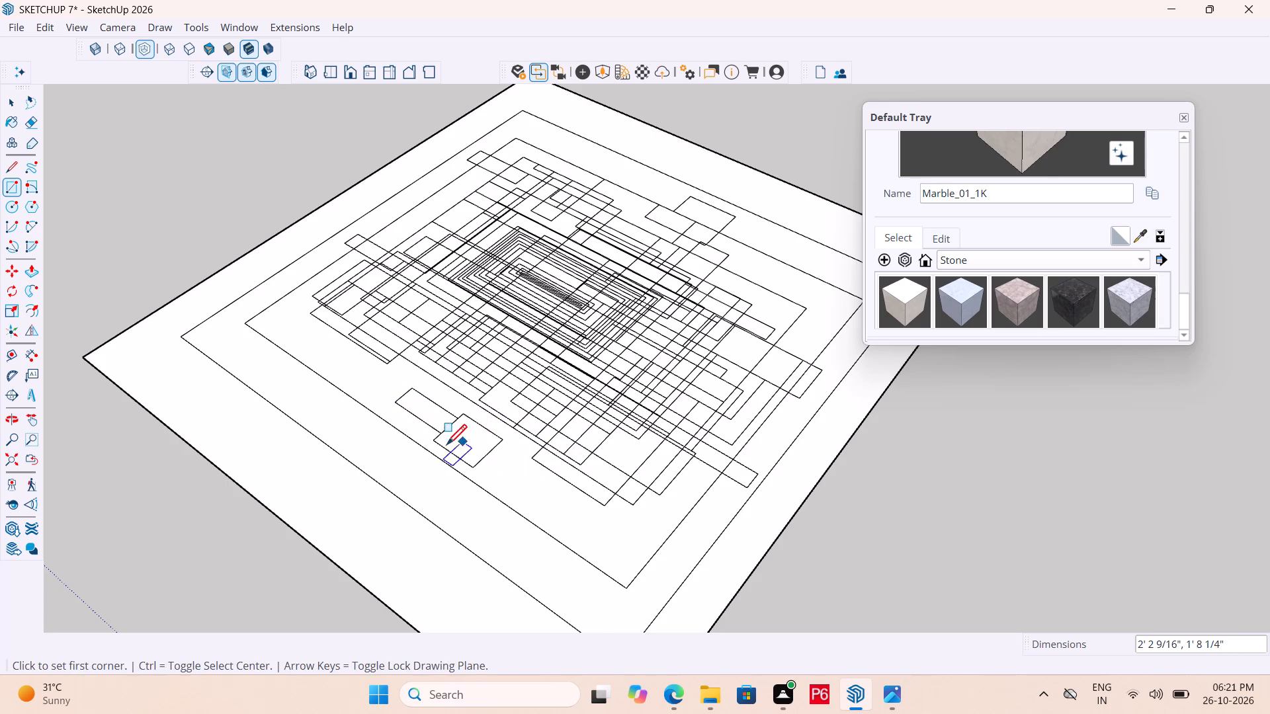
Fill the near-left band toward the slab's near corner with overlapping rectangles, including one about 2'11" by 1'11".
{"action": "left_click_drag", "start_coordinate": [446, 447], "coordinate": [568, 422]}
{"action": "left_click_drag", "start_coordinate": [547, 439], "coordinate": [541, 439]}
{"action": "left_click_drag", "start_coordinate": [509, 434], "coordinate": [501, 442]}
{"action": "left_click_drag", "start_coordinate": [498, 444], "coordinate": [487, 452]}
{"action": "left_click_drag", "start_coordinate": [486, 457], "coordinate": [624, 483]}
{"action": "left_click_drag", "start_coordinate": [587, 463], "coordinate": [574, 463]}
{"action": "left_click_drag", "start_coordinate": [479, 477], "coordinate": [570, 471]}
{"action": "left_click", "coordinate": [607, 478]}
{"action": "left_click_drag", "start_coordinate": [519, 474], "coordinate": [589, 472]}
{"action": "left_click", "coordinate": [630, 472]}
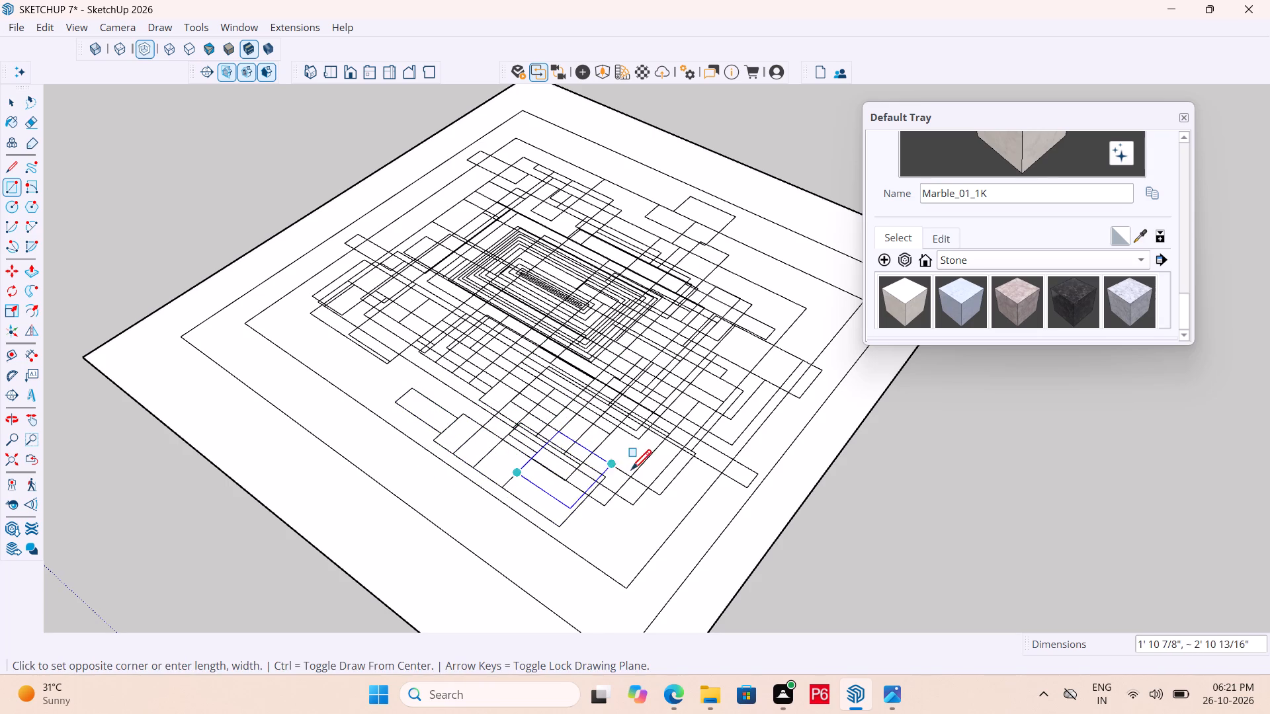
{"action": "left_click_drag", "start_coordinate": [536, 473], "coordinate": [567, 469]}
{"action": "left_click", "coordinate": [670, 469]}
Draw overlapping rectangles inside the slab's left corner, including ones about 4'11" by 3'11" and 4' by 2'10".
{"action": "left_click_drag", "start_coordinate": [241, 368], "coordinate": [324, 368]}
{"action": "left_click", "coordinate": [386, 366]}
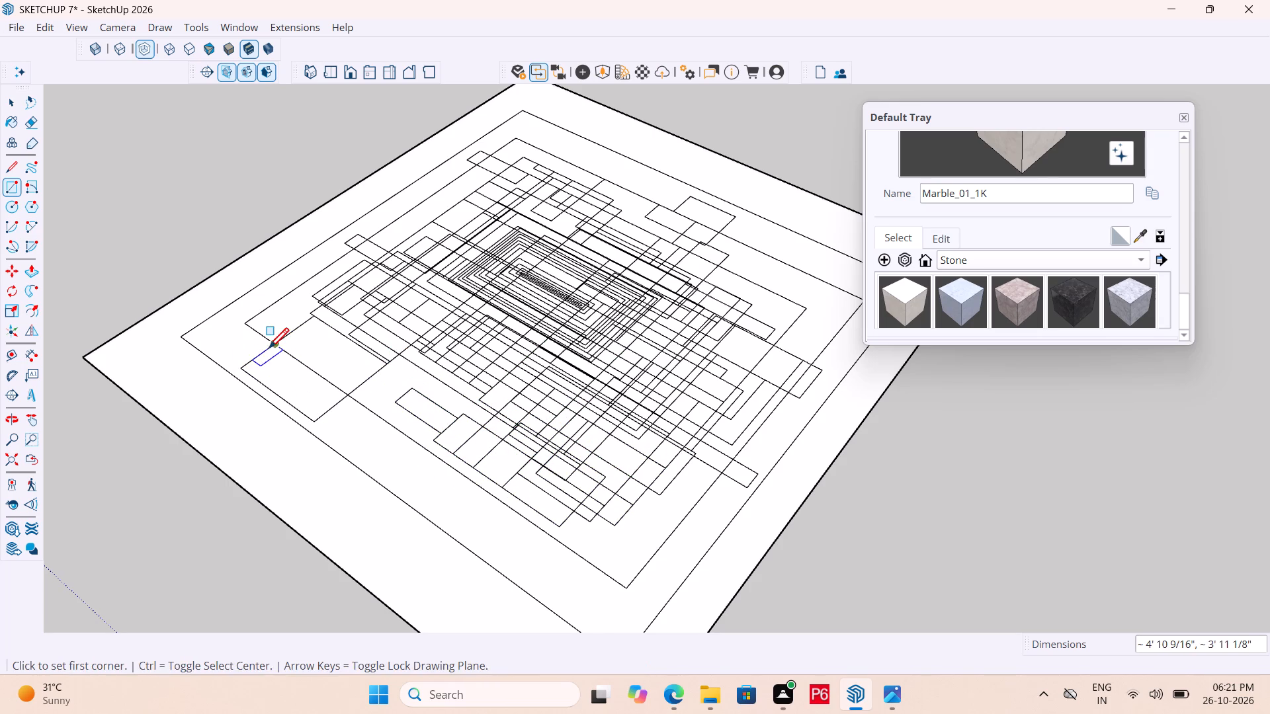
{"action": "left_click_drag", "start_coordinate": [269, 350], "coordinate": [311, 348]}
{"action": "left_click", "coordinate": [404, 346]}
{"action": "left_click_drag", "start_coordinate": [286, 356], "coordinate": [319, 357]}
{"action": "left_click", "coordinate": [403, 361]}
{"action": "left_click_drag", "start_coordinate": [257, 374], "coordinate": [312, 374]}
{"action": "left_click", "coordinate": [372, 374]}
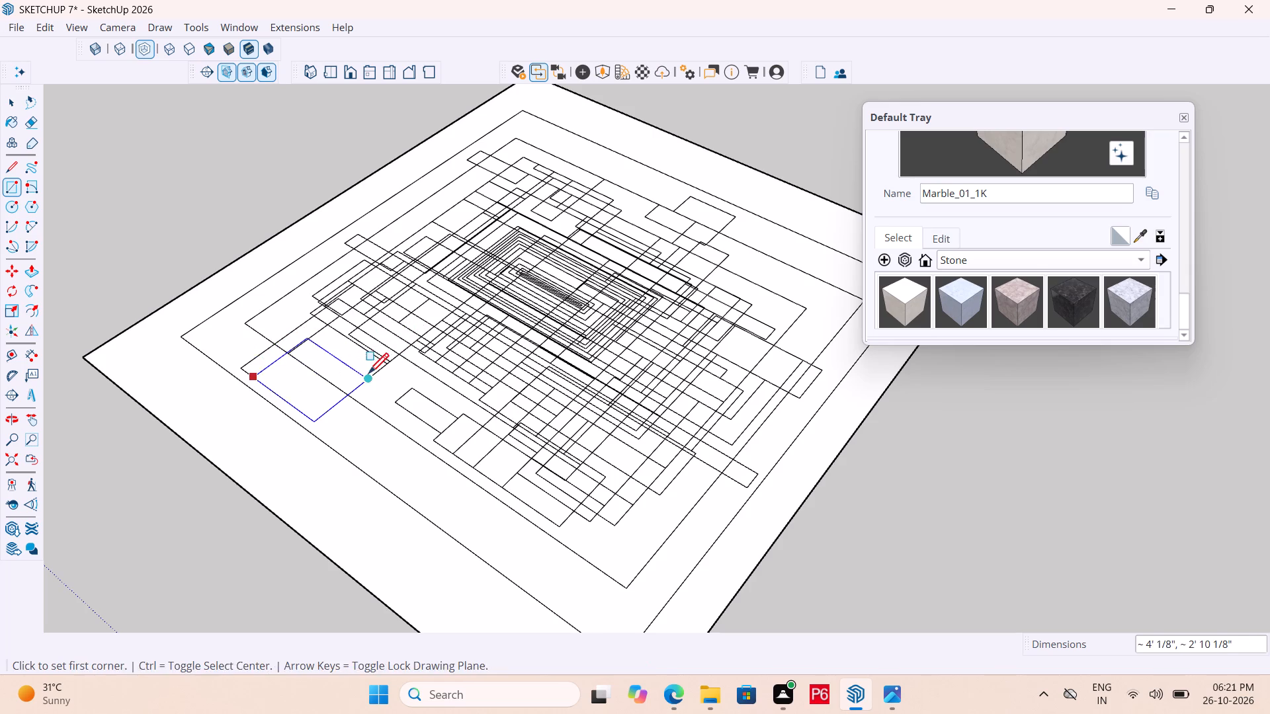
Add offset rectangles over the left-corner cluster, including one about 3'1" by 9".
{"action": "left_click_drag", "start_coordinate": [235, 380], "coordinate": [290, 378]}
{"action": "double_click", "coordinate": [353, 382]}
{"action": "left_click_drag", "start_coordinate": [239, 389], "coordinate": [353, 384]}
{"action": "left_click_drag", "start_coordinate": [304, 407], "coordinate": [306, 414]}
{"action": "left_click_drag", "start_coordinate": [346, 392], "coordinate": [349, 392]}
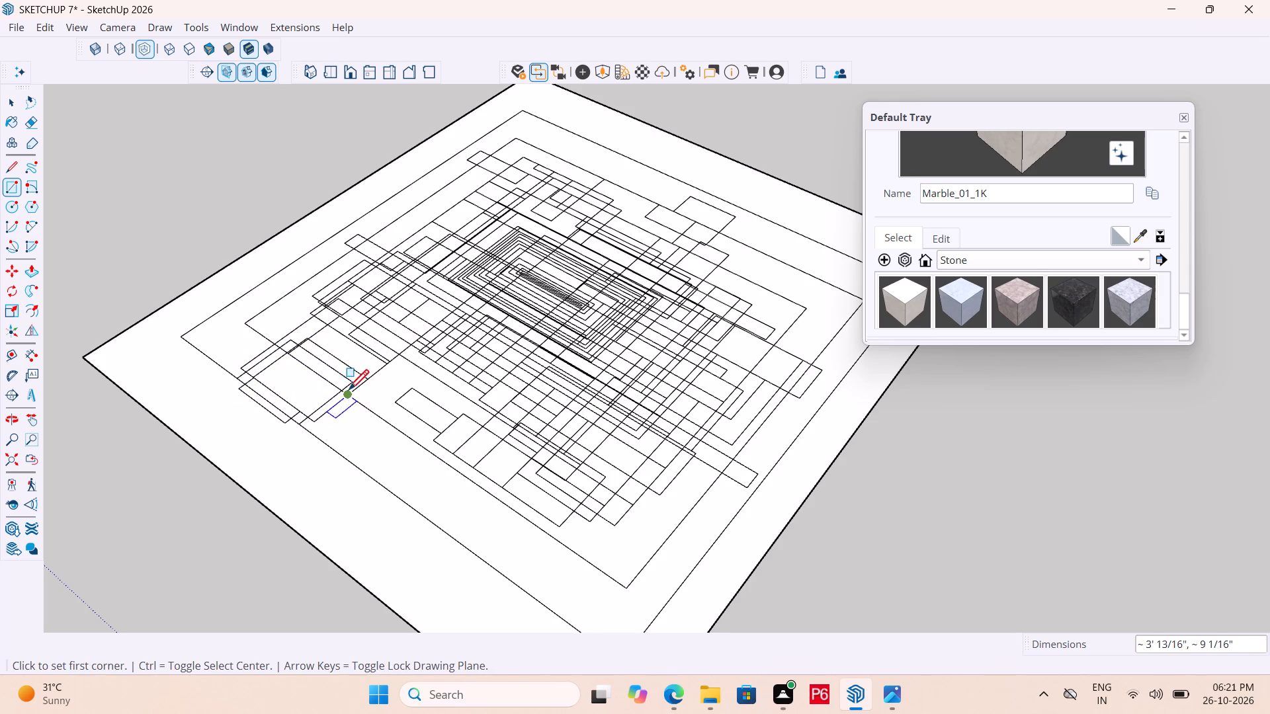
Draw a large rectangle from the left-corner cluster across the pattern's centre, closing the Default Tray to clear the view.
{"action": "left_click_drag", "start_coordinate": [349, 392], "coordinate": [372, 382]}
{"action": "scroll", "coordinate": [469, 383], "scroll_direction": "down", "scroll_amount": 7}
{"action": "scroll", "coordinate": [613, 373], "scroll_direction": "down", "scroll_amount": 13}
{"action": "middle_click_drag", "start_coordinate": [593, 376], "coordinate": [598, 336]}
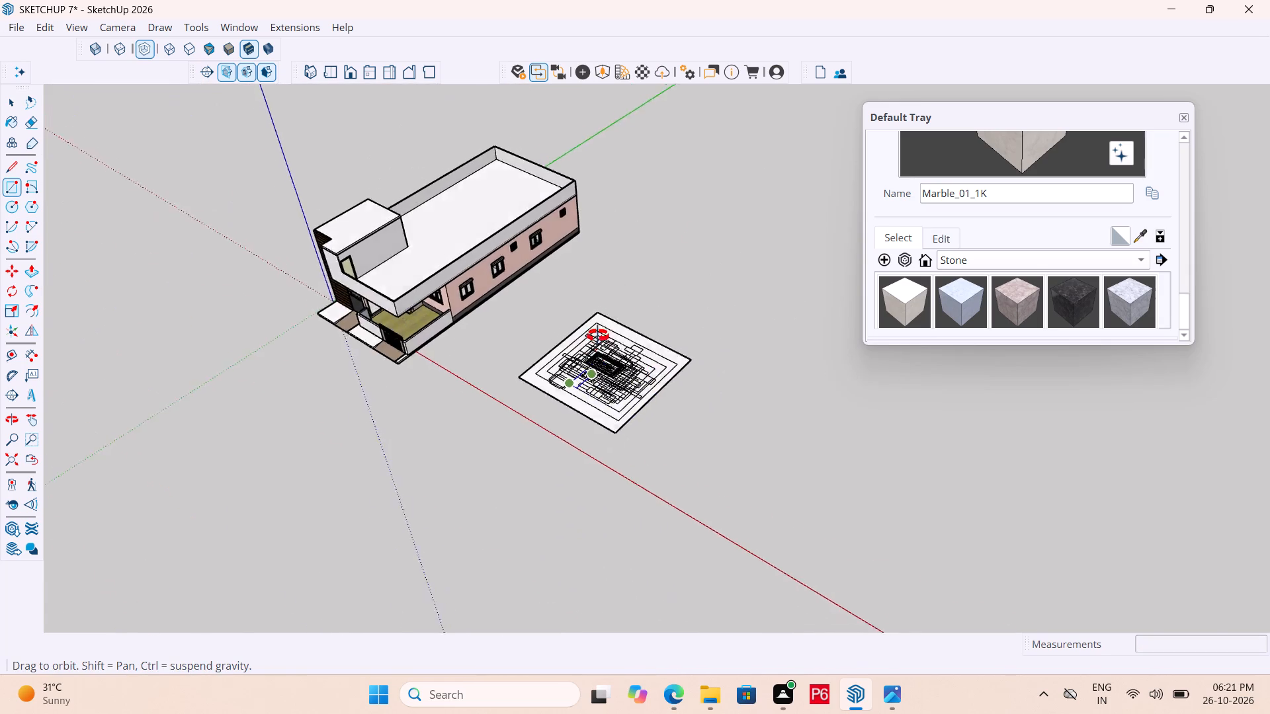
{"action": "middle_click_drag", "start_coordinate": [598, 336], "coordinate": [532, 342]}
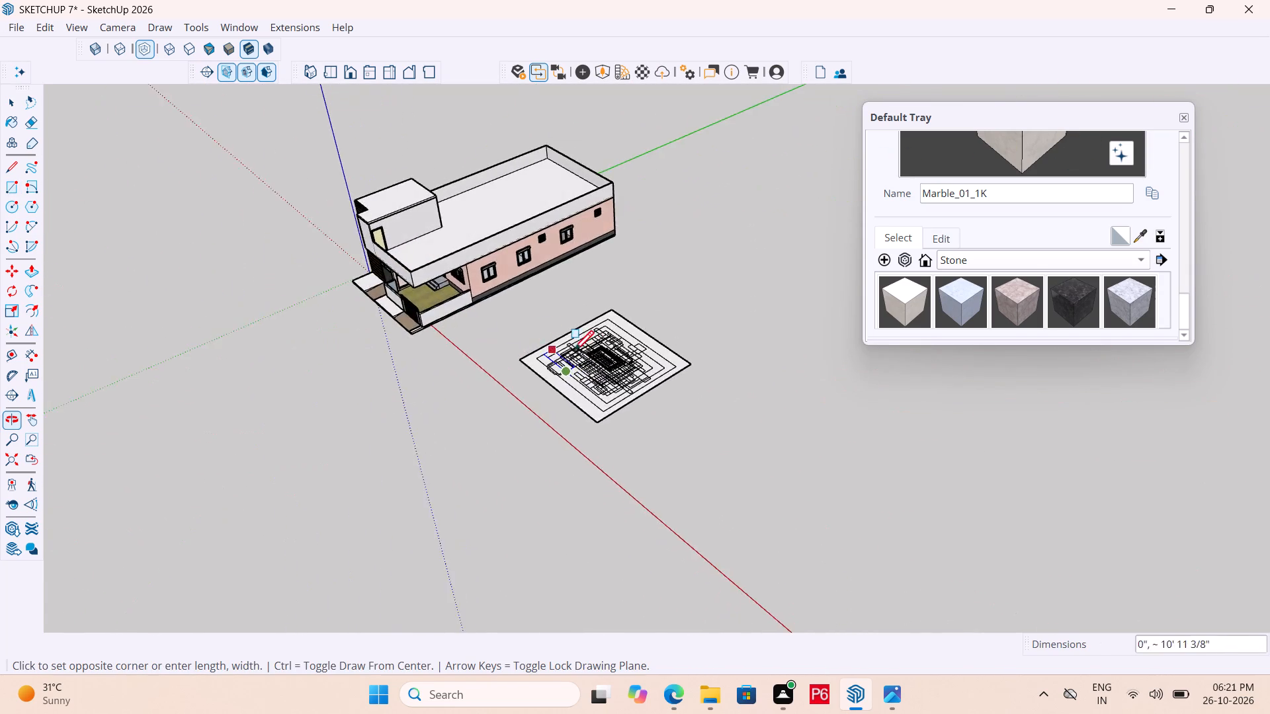
{"action": "scroll", "coordinate": [578, 356], "scroll_direction": "up", "scroll_amount": 12}
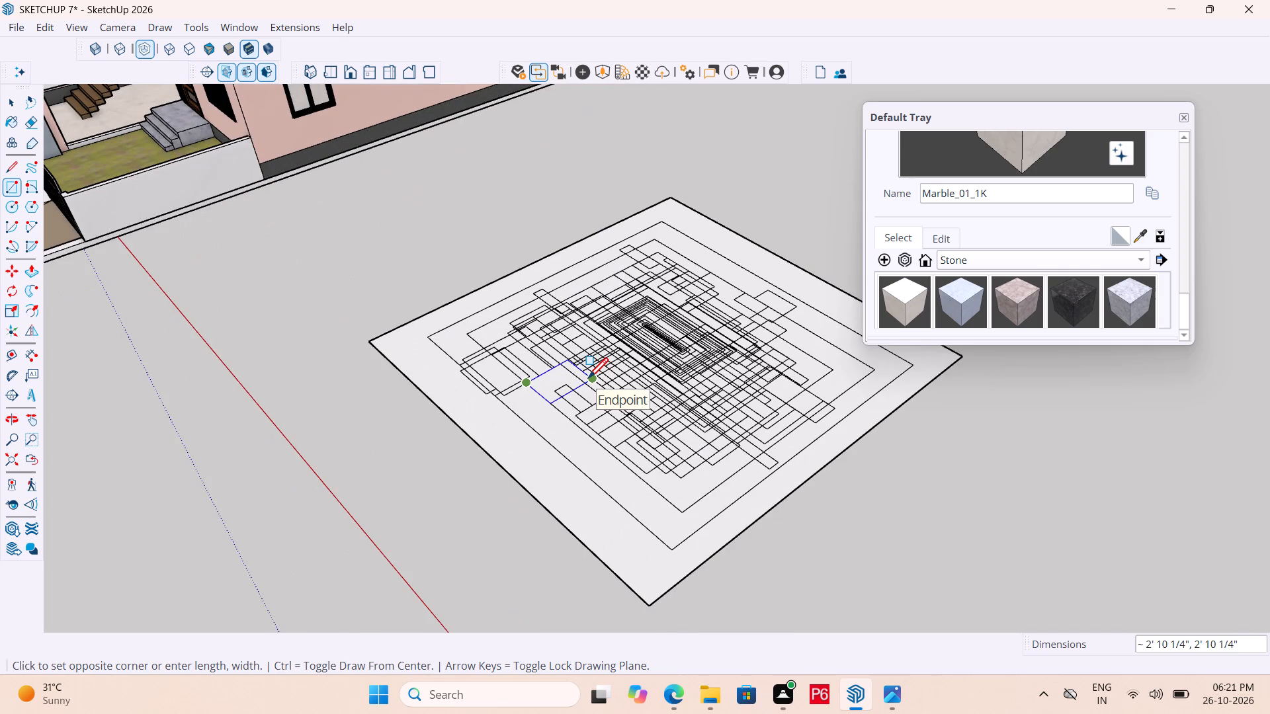
{"action": "left_click", "coordinate": [1189, 119]}
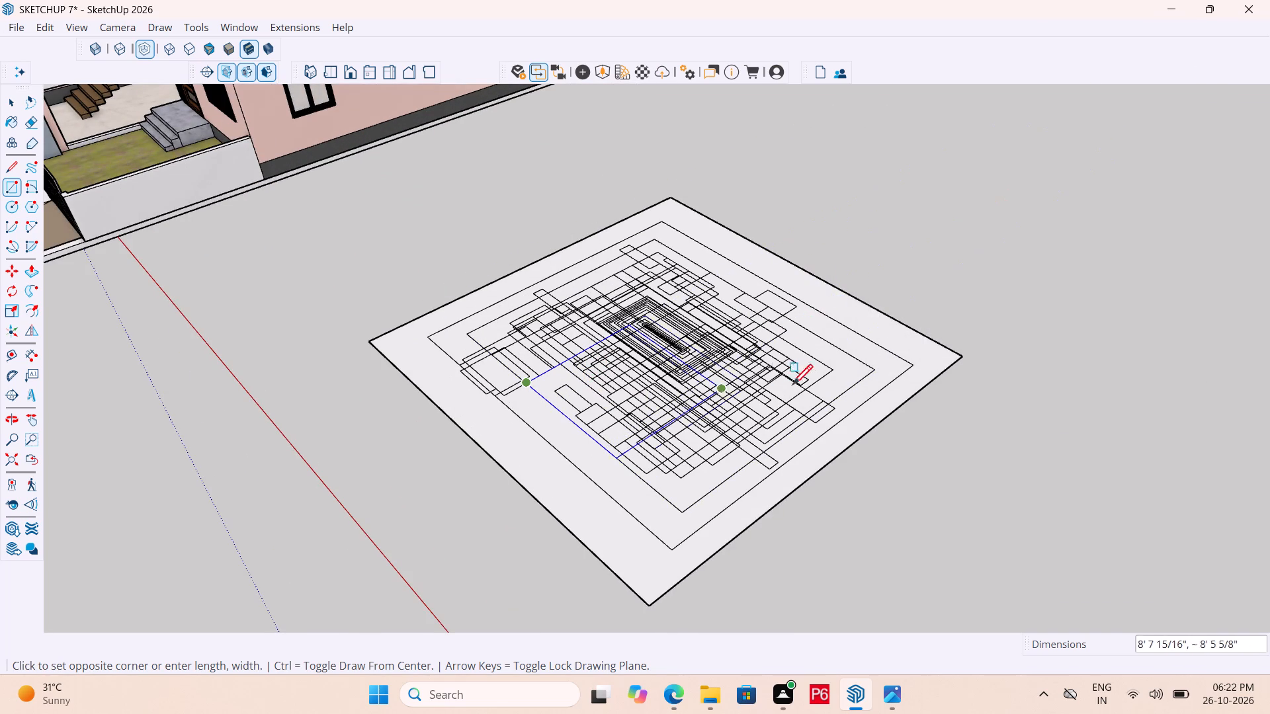
{"action": "left_click", "coordinate": [818, 386]}
Finish the large central rectangle and draw overlapping rectangles toward the slab's right corner, including one about 4'8" by 4'.
{"action": "left_click", "coordinate": [839, 325]}
{"action": "left_click", "coordinate": [763, 405]}
{"action": "left_click_drag", "start_coordinate": [773, 332], "coordinate": [829, 333]}
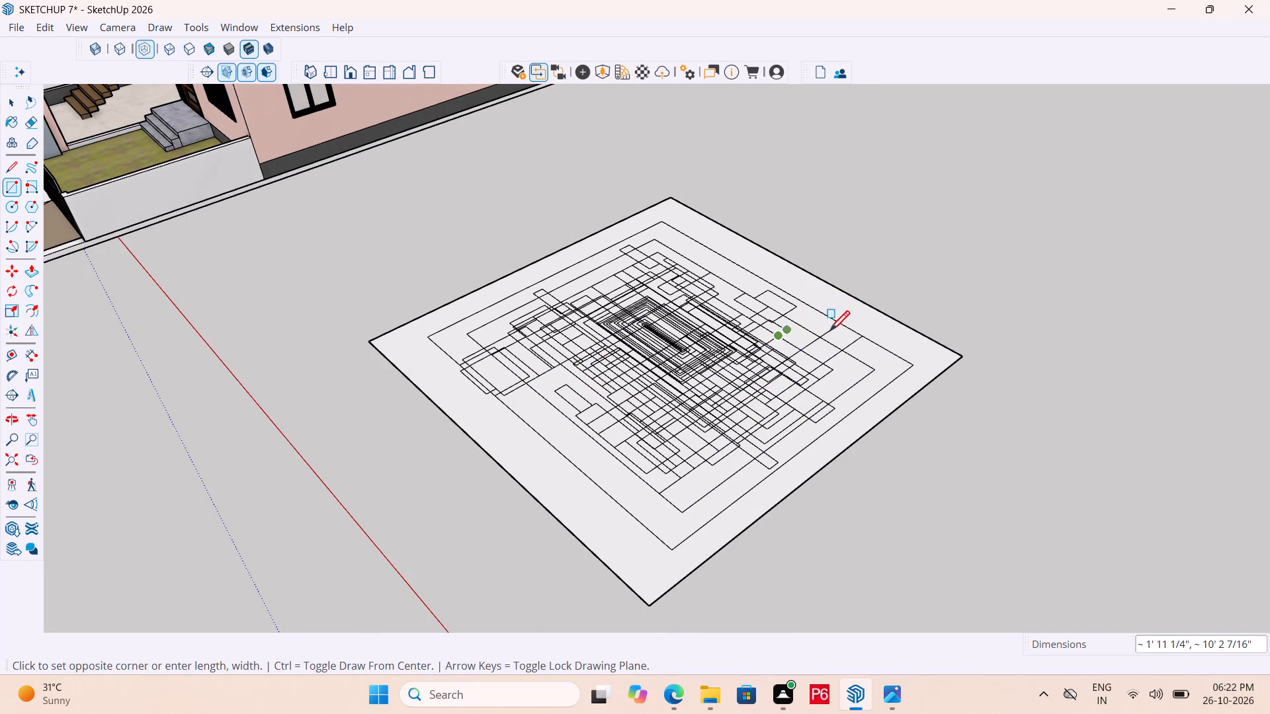
{"action": "left_click_drag", "start_coordinate": [829, 333], "coordinate": [898, 344]}
{"action": "left_click", "coordinate": [927, 355]}
{"action": "left_click_drag", "start_coordinate": [858, 329], "coordinate": [836, 389]}
{"action": "left_click", "coordinate": [820, 413]}
{"action": "left_click_drag", "start_coordinate": [779, 366], "coordinate": [869, 365]}
{"action": "left_click", "coordinate": [881, 365]}
{"action": "left_click_drag", "start_coordinate": [829, 326], "coordinate": [828, 326]}
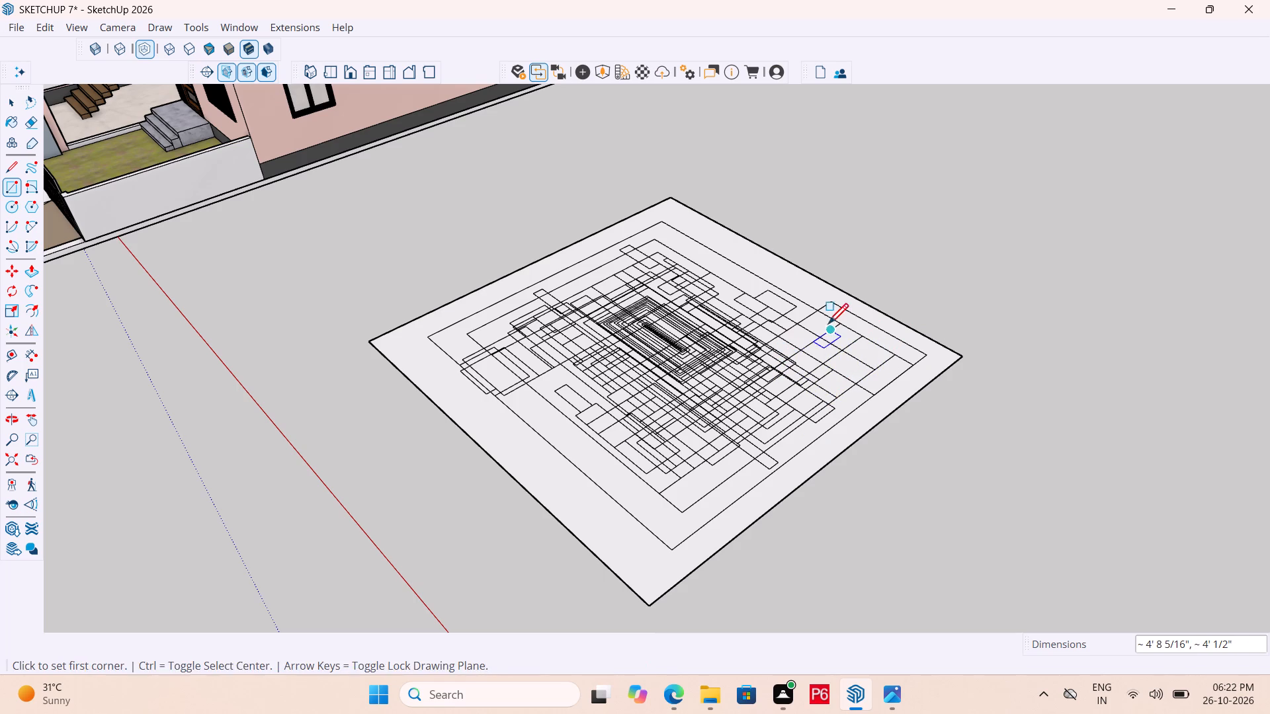
Draw overlapping rectangles linking the right-corner group to the central pattern, including one about 1'11" by 6'10".
{"action": "left_click_drag", "start_coordinate": [828, 326], "coordinate": [814, 334]}
{"action": "left_click_drag", "start_coordinate": [788, 377], "coordinate": [782, 389]}
{"action": "left_click_drag", "start_coordinate": [750, 354], "coordinate": [875, 348]}
{"action": "left_click_drag", "start_coordinate": [893, 348], "coordinate": [902, 352]}
{"action": "left_click_drag", "start_coordinate": [851, 343], "coordinate": [843, 353]}
{"action": "left_click", "coordinate": [836, 353]}
{"action": "left_click", "coordinate": [753, 380]}
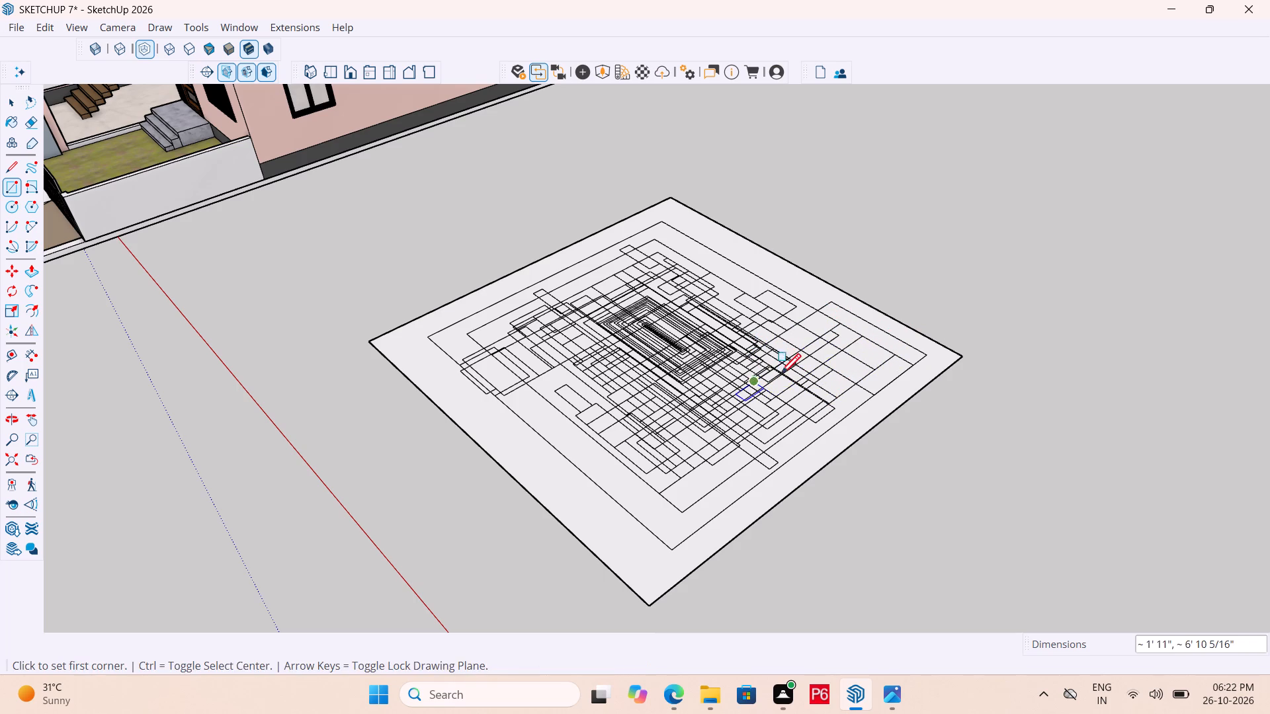
Add smaller overlapping rectangles within the right-corner group, including one about 1'2" by 2'9".
{"action": "left_click_drag", "start_coordinate": [819, 381], "coordinate": [864, 391]}
{"action": "left_click_drag", "start_coordinate": [855, 364], "coordinate": [904, 360]}
{"action": "left_click_drag", "start_coordinate": [912, 357], "coordinate": [904, 358]}
{"action": "left_click", "coordinate": [838, 354]}
{"action": "left_click_drag", "start_coordinate": [830, 359], "coordinate": [865, 364]}
{"action": "left_click_drag", "start_coordinate": [884, 361], "coordinate": [892, 364]}
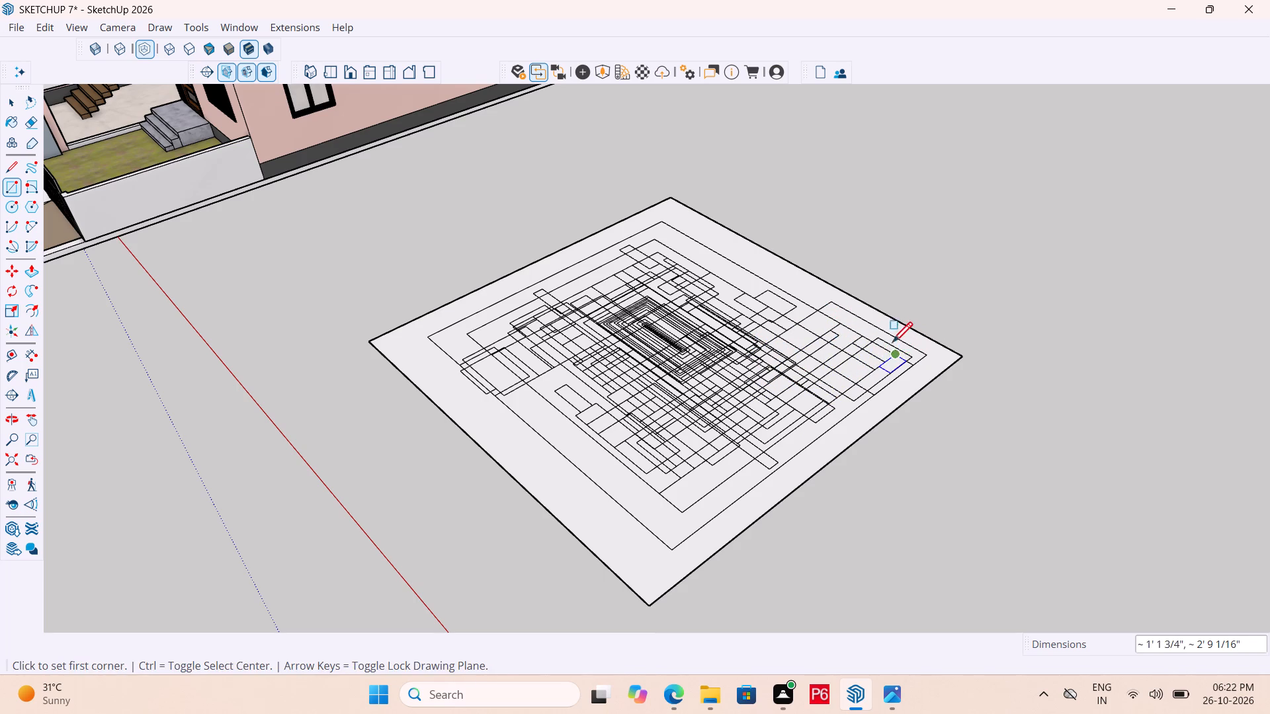
{"action": "left_click_drag", "start_coordinate": [885, 342], "coordinate": [915, 355]}
Draw overlapping rectangles from the right-corner group back across the pattern's centre, including one about 4'2" by 6'8".
{"action": "left_click_drag", "start_coordinate": [827, 342], "coordinate": [800, 352]}
{"action": "left_click_drag", "start_coordinate": [789, 340], "coordinate": [828, 342]}
{"action": "left_click_drag", "start_coordinate": [827, 313], "coordinate": [804, 329]}
{"action": "left_click_drag", "start_coordinate": [800, 332], "coordinate": [779, 344]}
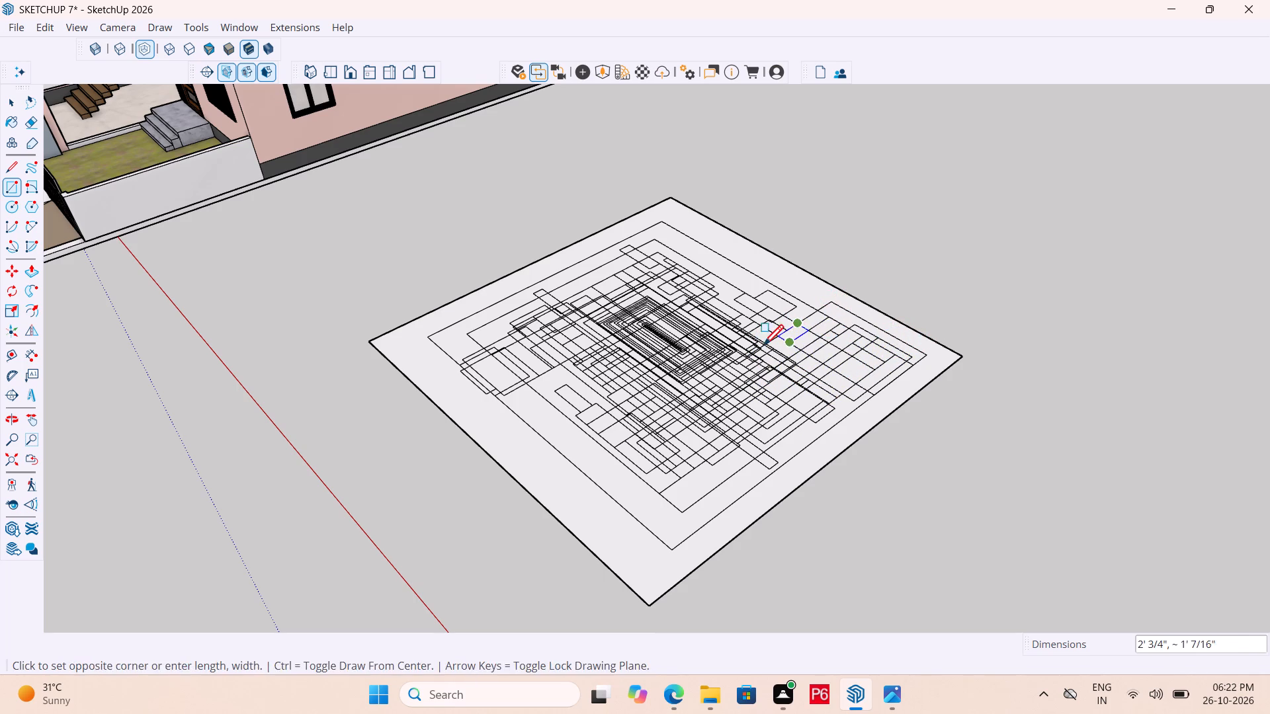
{"action": "left_click", "coordinate": [740, 347]}
{"action": "left_click_drag", "start_coordinate": [812, 317], "coordinate": [851, 328]}
{"action": "left_click_drag", "start_coordinate": [851, 321], "coordinate": [769, 359]}
{"action": "left_click_drag", "start_coordinate": [754, 358], "coordinate": [691, 371]}
{"action": "left_click_drag", "start_coordinate": [635, 385], "coordinate": [609, 391]}
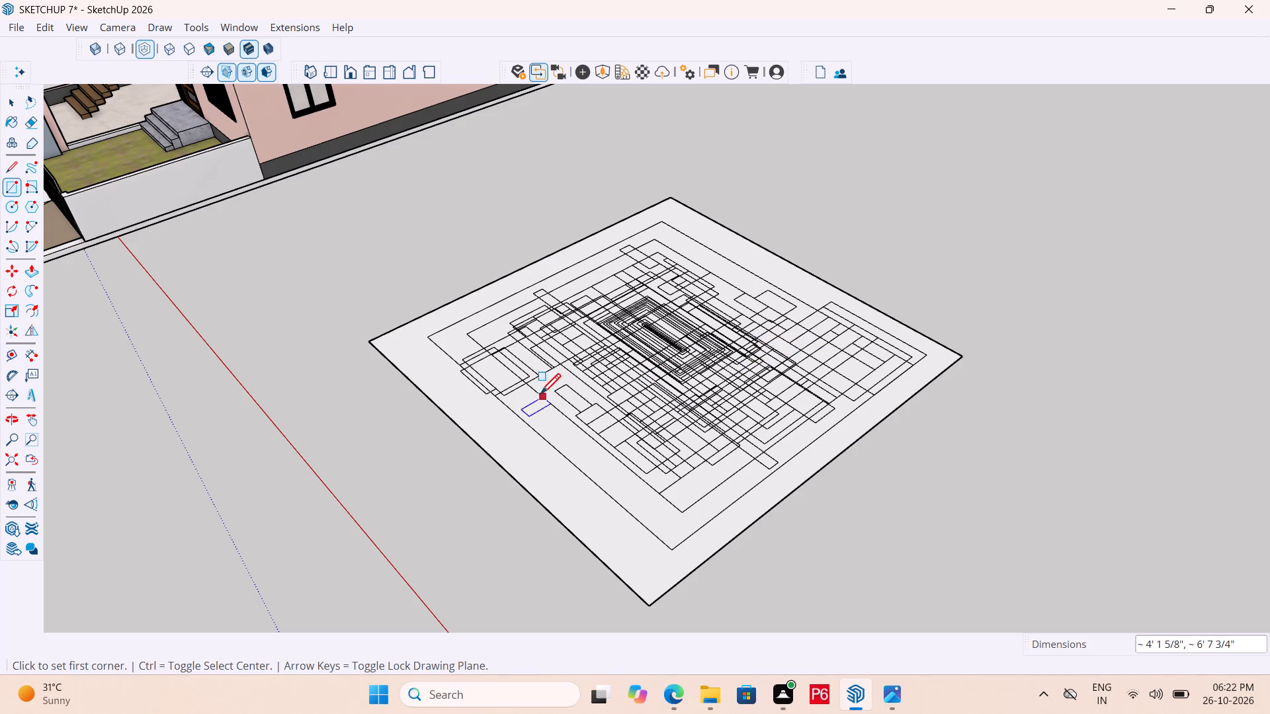
Draw a run of overlapping rectangles along the slab's near-left side, starting beside the left-corner cluster.
{"action": "left_click_drag", "start_coordinate": [527, 399], "coordinate": [476, 405]}
{"action": "left_click_drag", "start_coordinate": [476, 404], "coordinate": [624, 404]}
{"action": "left_click", "coordinate": [624, 404]}
{"action": "left_click_drag", "start_coordinate": [530, 393], "coordinate": [497, 405]}
{"action": "left_click_drag", "start_coordinate": [486, 405], "coordinate": [581, 407]}
{"action": "left_click_drag", "start_coordinate": [529, 416], "coordinate": [579, 429]}
{"action": "left_click_drag", "start_coordinate": [505, 433], "coordinate": [571, 444]}
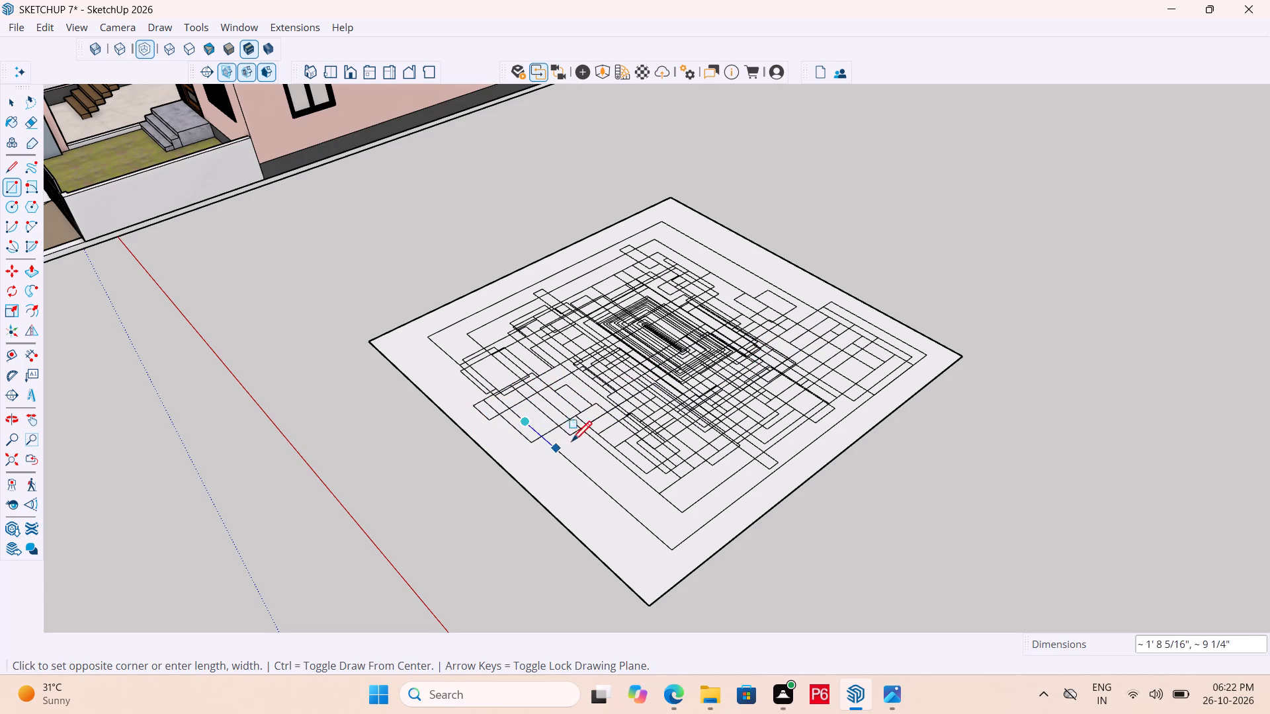
{"action": "left_click_drag", "start_coordinate": [571, 444], "coordinate": [579, 443]}
{"action": "left_click", "coordinate": [579, 443]}
{"action": "left_click_drag", "start_coordinate": [501, 441], "coordinate": [553, 440]}
{"action": "left_click_drag", "start_coordinate": [587, 440], "coordinate": [593, 440]}
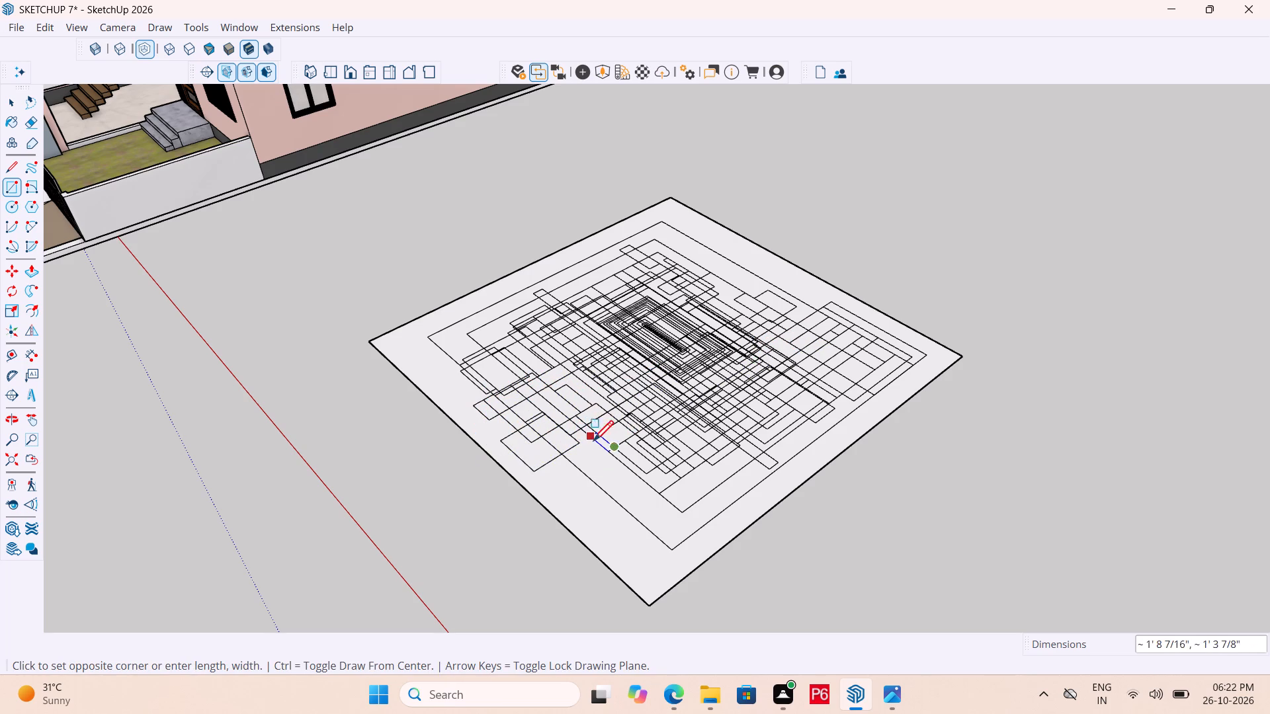
{"action": "left_click", "coordinate": [530, 444]}
Continue the overlapping rectangles along the near-left side toward the near corner, including one about 1'1" by 2'2".
{"action": "left_click_drag", "start_coordinate": [578, 463], "coordinate": [613, 475]}
{"action": "left_click_drag", "start_coordinate": [622, 444], "coordinate": [664, 454]}
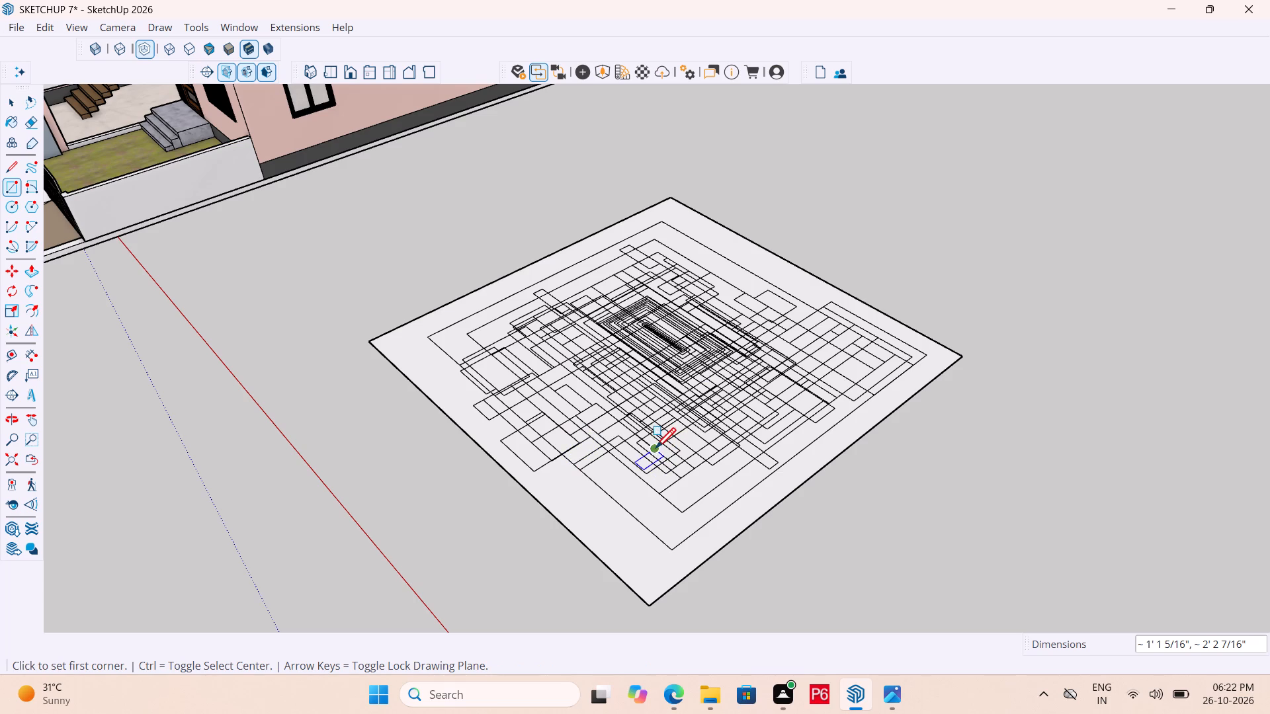
{"action": "left_click_drag", "start_coordinate": [571, 449], "coordinate": [596, 452]}
{"action": "left_click", "coordinate": [639, 473]}
{"action": "left_click_drag", "start_coordinate": [513, 452], "coordinate": [543, 461]}
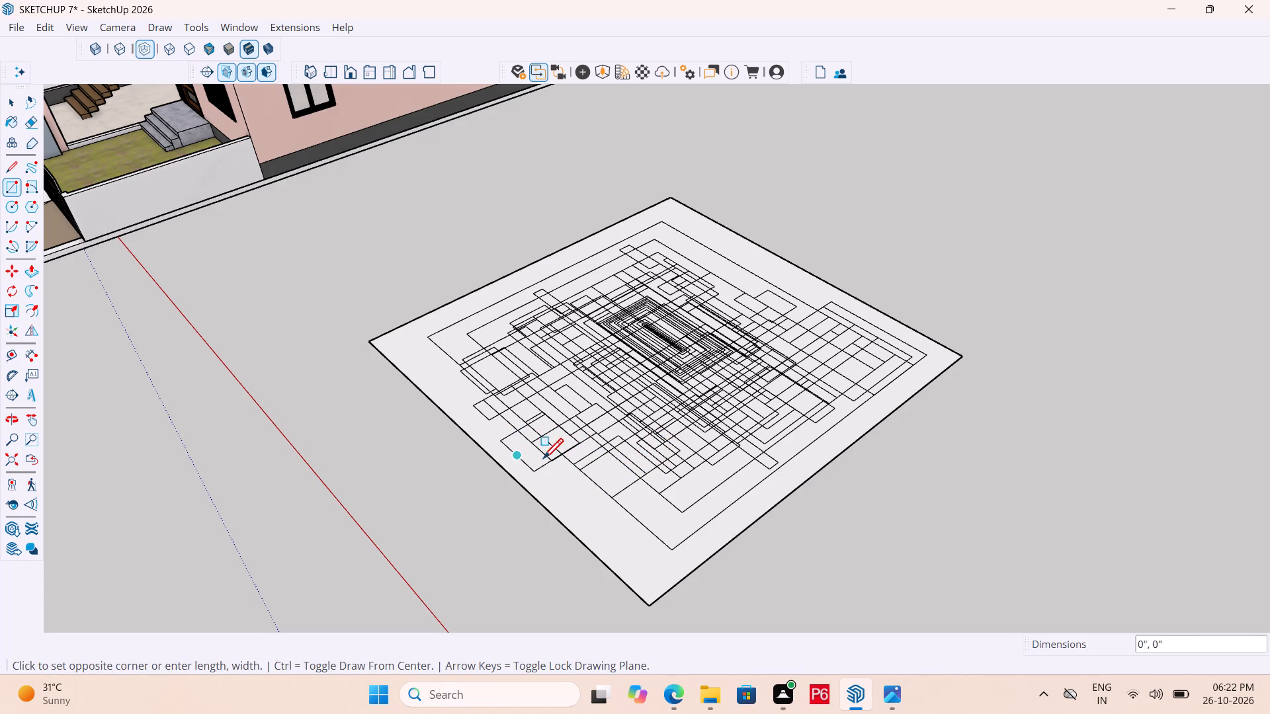
{"action": "left_click_drag", "start_coordinate": [543, 461], "coordinate": [550, 461]}
{"action": "left_click", "coordinate": [605, 471]}
{"action": "left_click_drag", "start_coordinate": [553, 477], "coordinate": [591, 481]}
{"action": "left_click", "coordinate": [644, 496]}
{"action": "left_click_drag", "start_coordinate": [585, 497], "coordinate": [625, 498]}
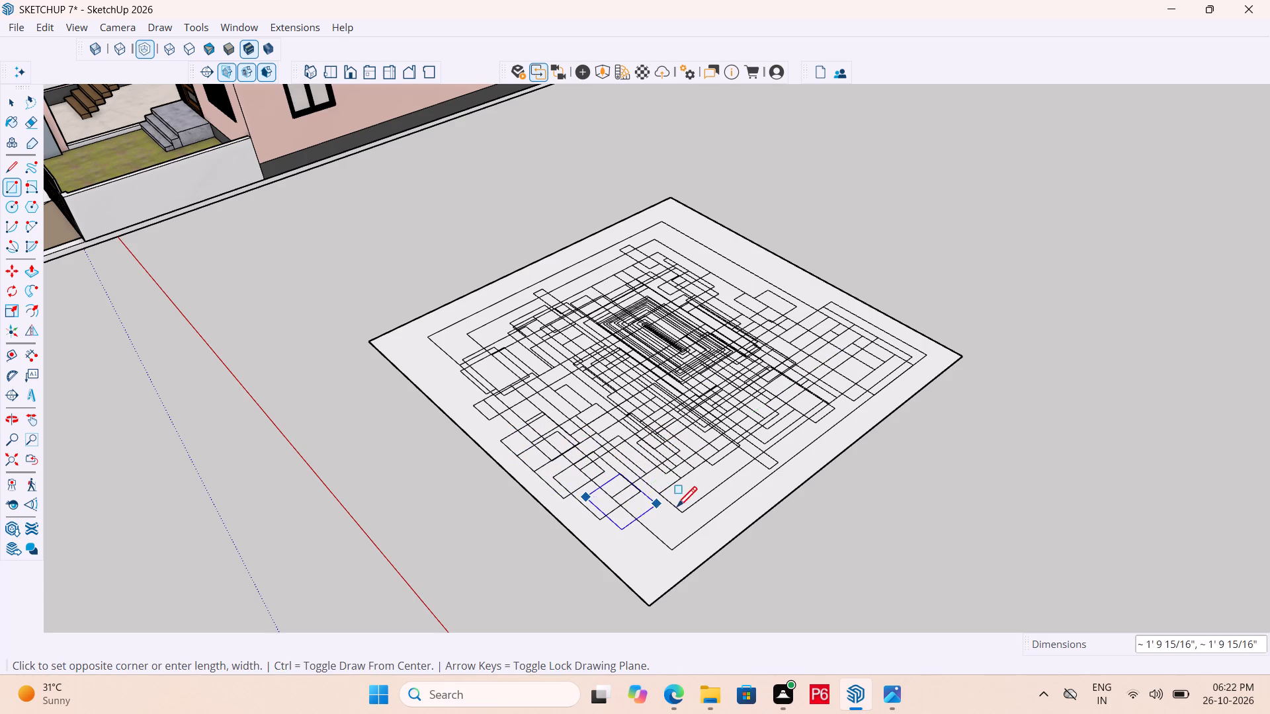
{"action": "left_click", "coordinate": [677, 509]}
Draw overlapping rectangles around the slab's near corner and onto the start of its near-right side.
{"action": "left_click_drag", "start_coordinate": [618, 507], "coordinate": [650, 503]}
{"action": "left_click", "coordinate": [719, 503]}
{"action": "left_click_drag", "start_coordinate": [652, 503], "coordinate": [691, 499]}
{"action": "left_click_drag", "start_coordinate": [733, 491], "coordinate": [740, 491]}
{"action": "left_click_drag", "start_coordinate": [690, 495], "coordinate": [728, 491]}
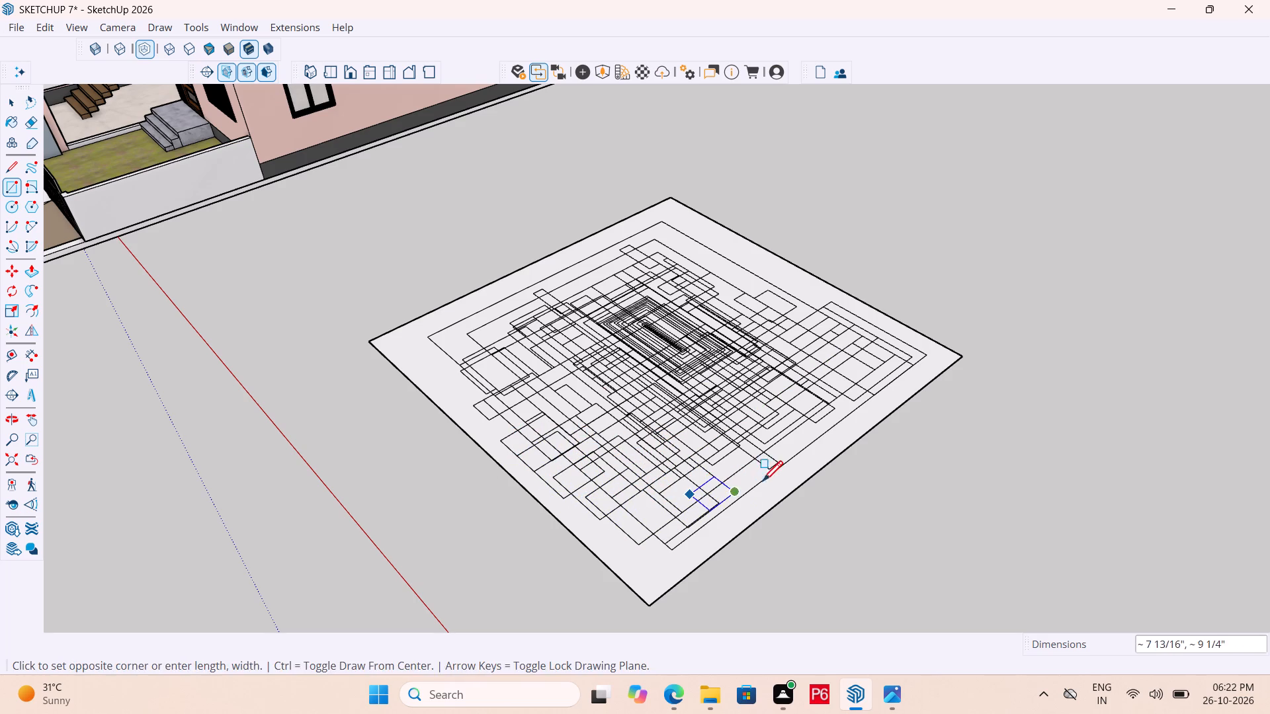
{"action": "left_click", "coordinate": [769, 483]}
{"action": "left_click_drag", "start_coordinate": [700, 481], "coordinate": [733, 473]}
{"action": "left_click_drag", "start_coordinate": [772, 470], "coordinate": [781, 472]}
{"action": "left_click_drag", "start_coordinate": [753, 458], "coordinate": [792, 452]}
{"action": "left_click", "coordinate": [800, 452]}
Draw overlapping rectangles along the slab's near-right side, linking the near-corner group to the right-corner group.
{"action": "left_click_drag", "start_coordinate": [734, 438], "coordinate": [791, 438]}
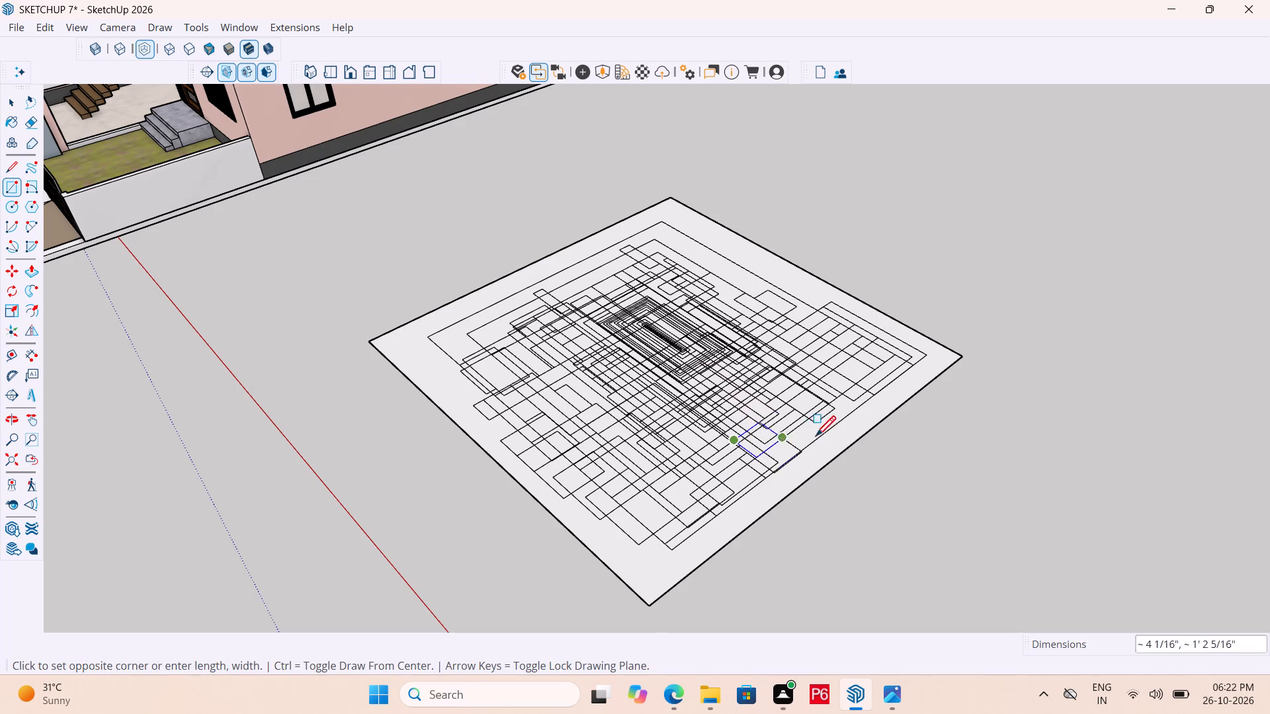
{"action": "left_click", "coordinate": [816, 438]}
{"action": "left_click_drag", "start_coordinate": [769, 438], "coordinate": [825, 440]}
{"action": "left_click", "coordinate": [838, 440]}
{"action": "left_click_drag", "start_coordinate": [798, 432], "coordinate": [834, 428]}
{"action": "left_click", "coordinate": [853, 427]}
{"action": "left_click_drag", "start_coordinate": [794, 425], "coordinate": [838, 419]}
{"action": "left_click_drag", "start_coordinate": [859, 412], "coordinate": [850, 412]}
{"action": "left_click_drag", "start_coordinate": [796, 407], "coordinate": [859, 402]}
{"action": "left_click", "coordinate": [886, 400]}
{"action": "left_click_drag", "start_coordinate": [813, 386], "coordinate": [851, 373]}
{"action": "left_click_drag", "start_coordinate": [876, 370], "coordinate": [884, 372]}
Draw overlapping rectangles along the middle of the slab's far-right side, beyond the existing pattern.
{"action": "left_click_drag", "start_coordinate": [717, 291], "coordinate": [763, 292]}
{"action": "left_click_drag", "start_coordinate": [767, 292], "coordinate": [785, 292]}
{"action": "left_click", "coordinate": [794, 292]}
{"action": "left_click_drag", "start_coordinate": [722, 285], "coordinate": [765, 280]}
{"action": "left_click", "coordinate": [790, 279]}
{"action": "left_click_drag", "start_coordinate": [713, 273], "coordinate": [769, 271]}
{"action": "double_click", "coordinate": [782, 271]}
Add overlapping rectangles between the far-right side and the pattern's upper cluster, including one about 2'10" by 4'10".
{"action": "left_click", "coordinate": [687, 258]}
{"action": "left_click_drag", "start_coordinate": [683, 259], "coordinate": [747, 274]}
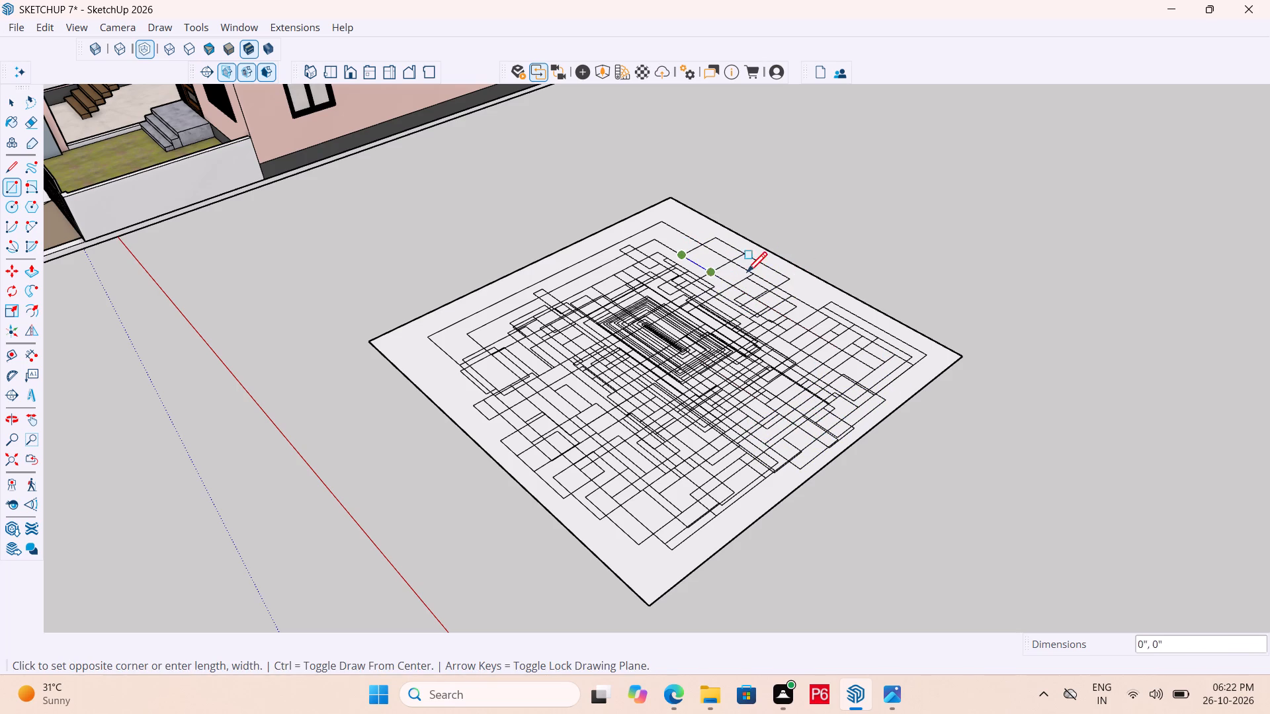
{"action": "left_click_drag", "start_coordinate": [747, 274], "coordinate": [756, 276]}
{"action": "left_click_drag", "start_coordinate": [756, 276], "coordinate": [729, 277]}
{"action": "left_click", "coordinate": [666, 274]}
{"action": "left_click", "coordinate": [735, 266]}
{"action": "left_click_drag", "start_coordinate": [676, 287], "coordinate": [715, 285]}
{"action": "left_click", "coordinate": [743, 278]}
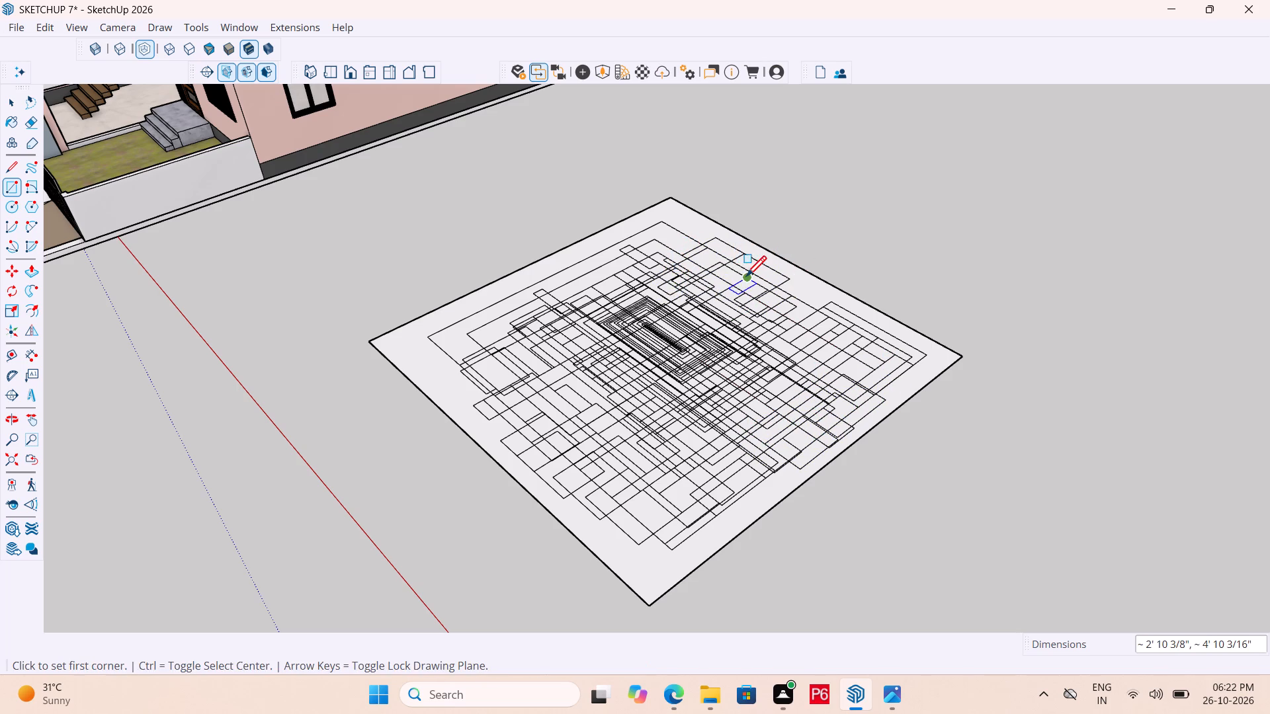
Add more small overlapping rectangles on the far-right side toward the far corner, including one about 2'7" by 2'3".
{"action": "left_click_drag", "start_coordinate": [652, 276], "coordinate": [681, 276]}
{"action": "left_click_drag", "start_coordinate": [692, 274], "coordinate": [720, 269]}
{"action": "left_click", "coordinate": [733, 268]}
{"action": "left_click_drag", "start_coordinate": [687, 262], "coordinate": [731, 262]}
{"action": "left_click", "coordinate": [738, 262]}
{"action": "left_click_drag", "start_coordinate": [684, 262], "coordinate": [737, 271]}
{"action": "left_click", "coordinate": [741, 273]}
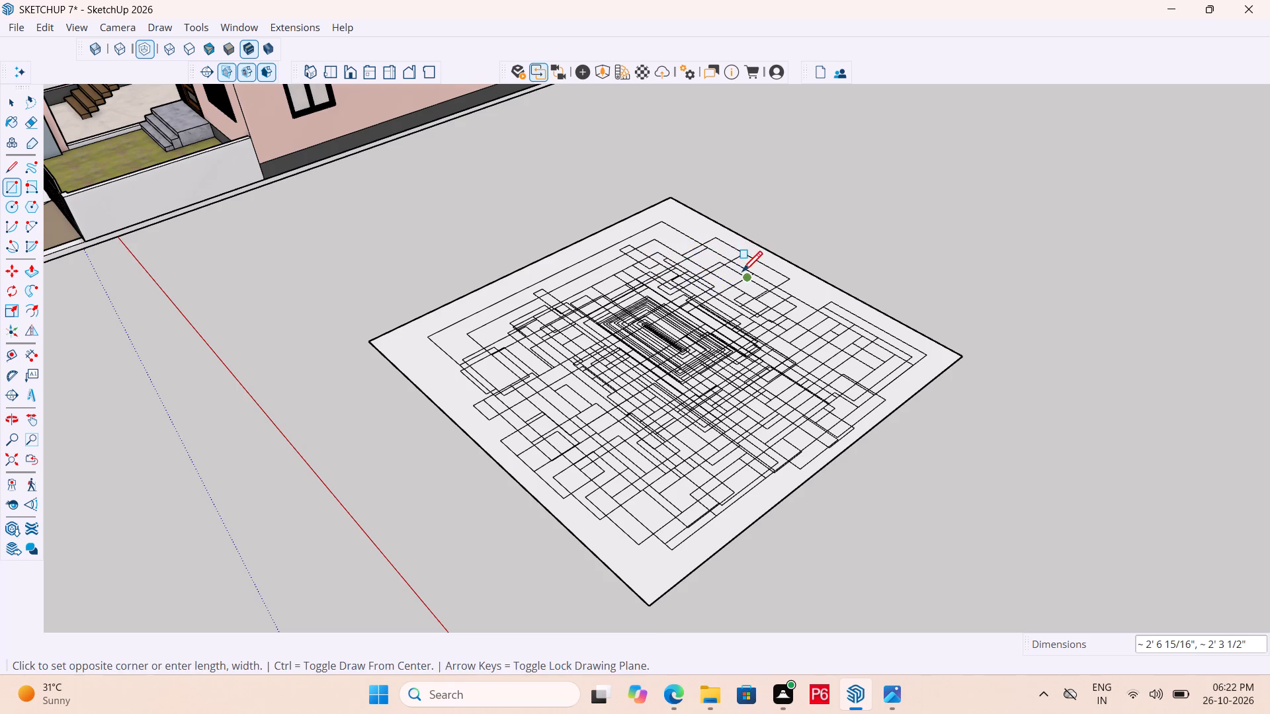
{"action": "left_click_drag", "start_coordinate": [695, 266], "coordinate": [727, 266]}
{"action": "double_click", "coordinate": [744, 270]}
{"action": "left_click", "coordinate": [693, 258]}
{"action": "left_click_drag", "start_coordinate": [697, 258], "coordinate": [718, 257]}
{"action": "left_click", "coordinate": [743, 256]}
{"action": "left_click", "coordinate": [677, 251]}
{"action": "left_click", "coordinate": [706, 252]}
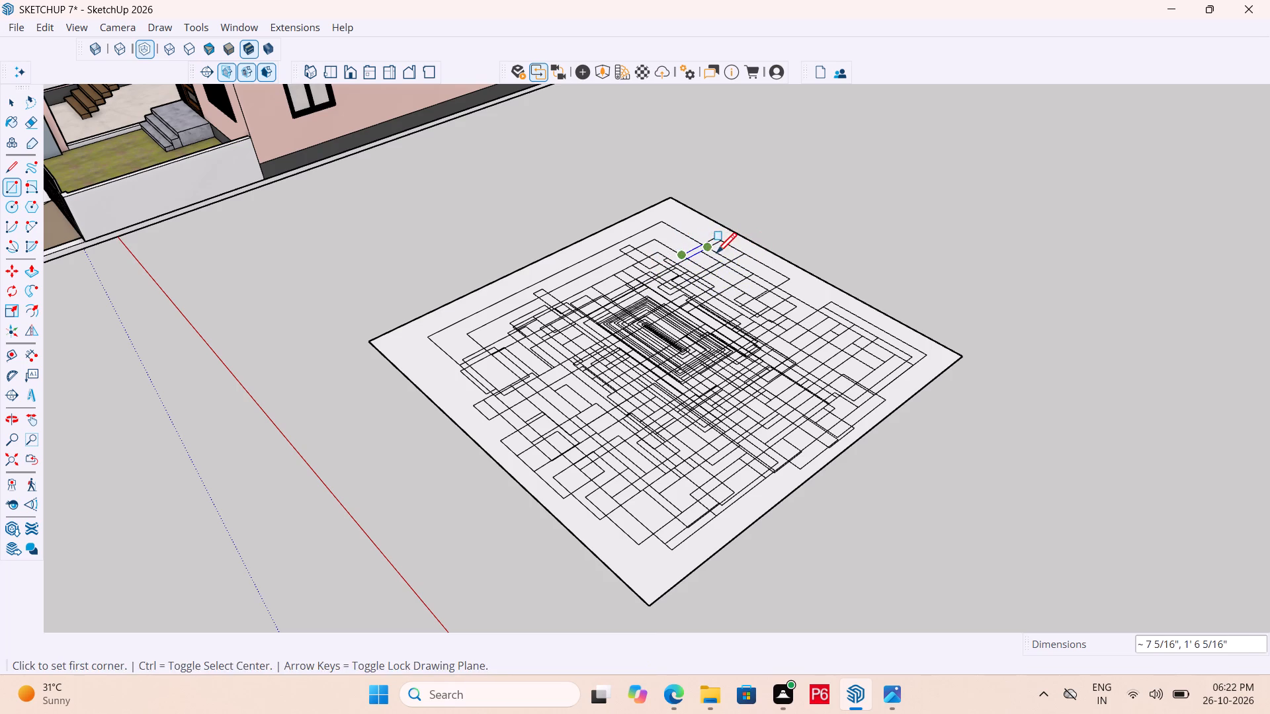
Draw overlapping rectangles just inside the slab's far corner, including one about 6'1" by 3'4".
{"action": "left_click_drag", "start_coordinate": [673, 237], "coordinate": [716, 234]}
{"action": "left_click", "coordinate": [726, 234]}
{"action": "left_click_drag", "start_coordinate": [726, 234], "coordinate": [719, 234]}
{"action": "double_click", "coordinate": [665, 237]}
{"action": "left_click_drag", "start_coordinate": [691, 237], "coordinate": [700, 242]}
{"action": "left_click_drag", "start_coordinate": [607, 239], "coordinate": [669, 230]}
{"action": "left_click", "coordinate": [690, 228]}
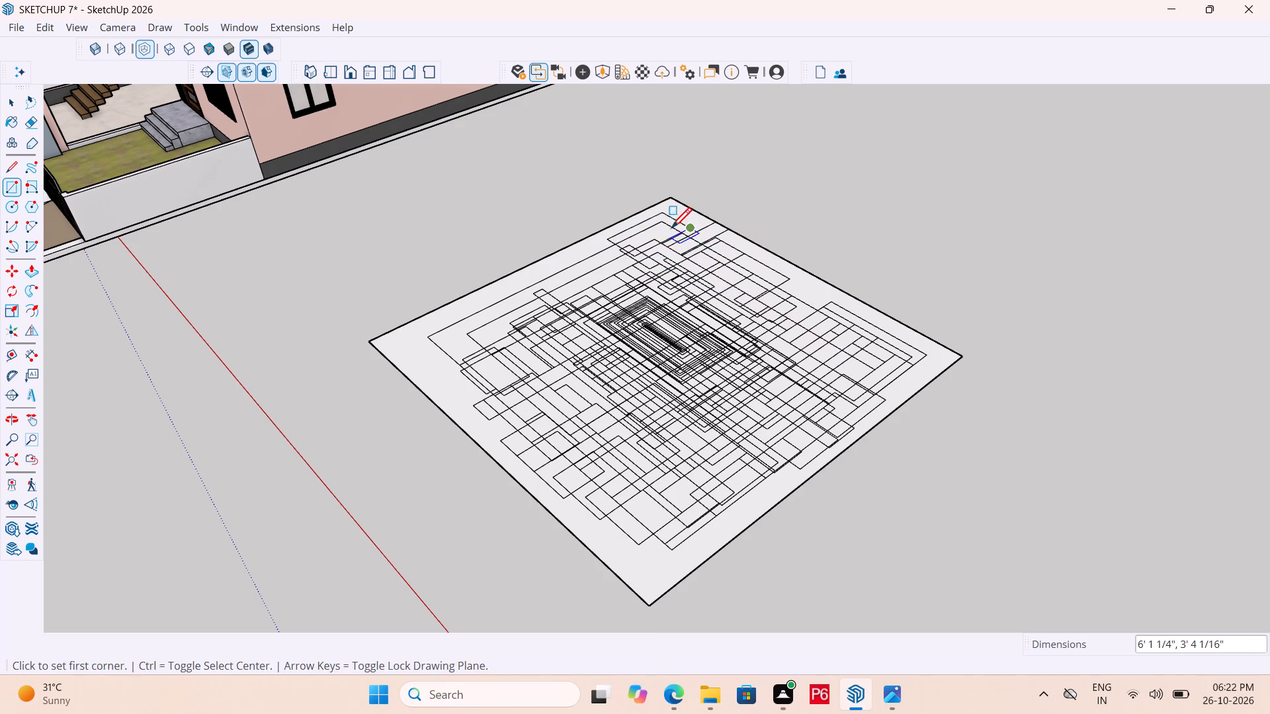
Add overlapping rectangles from the far corner onto the far-left side, including one about 1'10" by 3'2".
{"action": "double_click", "coordinate": [650, 233]}
{"action": "left_click_drag", "start_coordinate": [674, 242], "coordinate": [681, 244]}
{"action": "left_click_drag", "start_coordinate": [681, 244], "coordinate": [671, 245]}
{"action": "left_click_drag", "start_coordinate": [627, 247], "coordinate": [636, 247]}
{"action": "left_click_drag", "start_coordinate": [640, 247], "coordinate": [657, 241]}
{"action": "left_click", "coordinate": [677, 240]}
{"action": "left_click_drag", "start_coordinate": [598, 245], "coordinate": [630, 249]}
{"action": "left_click", "coordinate": [653, 249]}
{"action": "left_click_drag", "start_coordinate": [609, 258], "coordinate": [630, 255]}
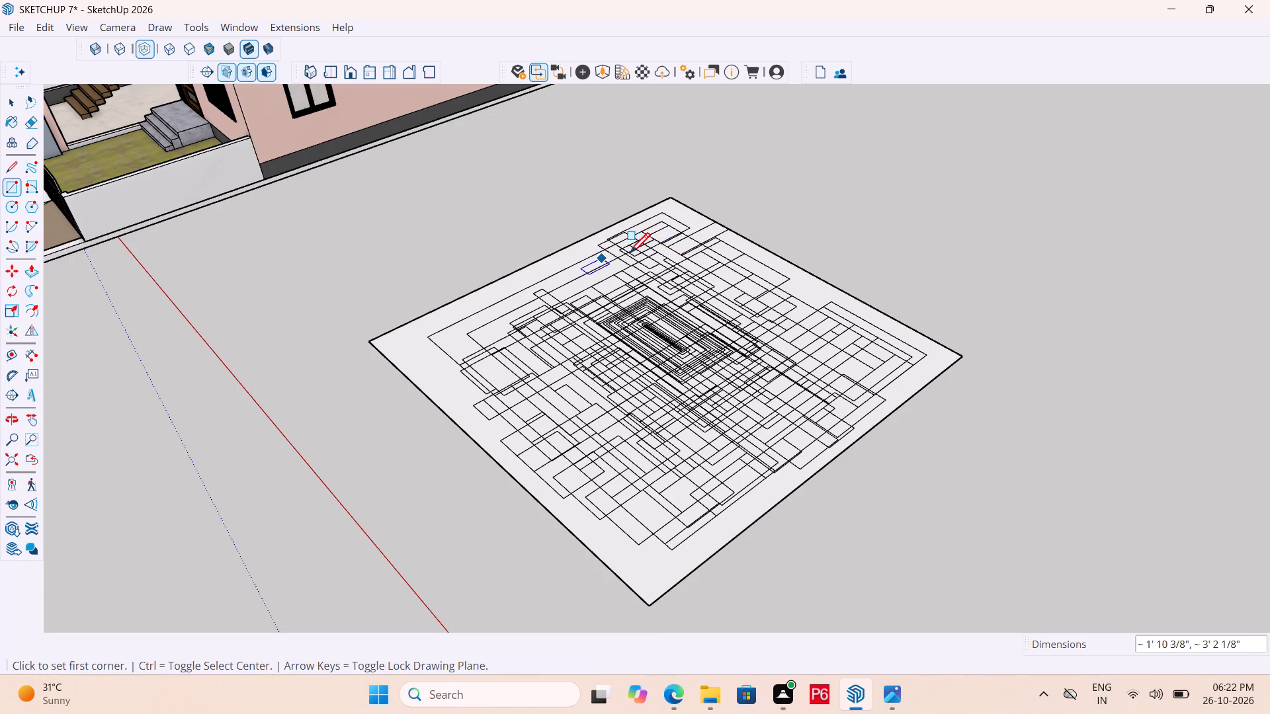
{"action": "left_click_drag", "start_coordinate": [630, 255], "coordinate": [636, 254]}
{"action": "left_click", "coordinate": [662, 253]}
Continue the small overlapping rectangles along the upper part of the slab's far-left side.
{"action": "left_click_drag", "start_coordinate": [662, 253], "coordinate": [628, 256]}
{"action": "left_click_drag", "start_coordinate": [571, 262], "coordinate": [597, 260]}
{"action": "left_click", "coordinate": [632, 258]}
{"action": "left_click_drag", "start_coordinate": [632, 258], "coordinate": [616, 257]}
{"action": "left_click", "coordinate": [581, 259]}
{"action": "left_click_drag", "start_coordinate": [587, 260], "coordinate": [603, 260]}
{"action": "left_click_drag", "start_coordinate": [628, 267], "coordinate": [605, 268]}
{"action": "left_click_drag", "start_coordinate": [574, 275], "coordinate": [595, 271]}
{"action": "left_click", "coordinate": [621, 269]}
{"action": "left_click_drag", "start_coordinate": [623, 270], "coordinate": [589, 270]}
Add overlapping rectangles on the far-left side, ending with a long narrow one about 18' long reaching the left corner.
{"action": "left_click", "coordinate": [558, 272]}
{"action": "left_click_drag", "start_coordinate": [563, 272], "coordinate": [578, 268]}
{"action": "left_click_drag", "start_coordinate": [601, 266], "coordinate": [613, 272]}
{"action": "left_click_drag", "start_coordinate": [612, 272], "coordinate": [576, 267]}
{"action": "left_click_drag", "start_coordinate": [538, 266], "coordinate": [614, 258]}
{"action": "left_click_drag", "start_coordinate": [624, 258], "coordinate": [614, 260]}
{"action": "left_click_drag", "start_coordinate": [556, 260], "coordinate": [616, 260]}
{"action": "left_click", "coordinate": [619, 260]}
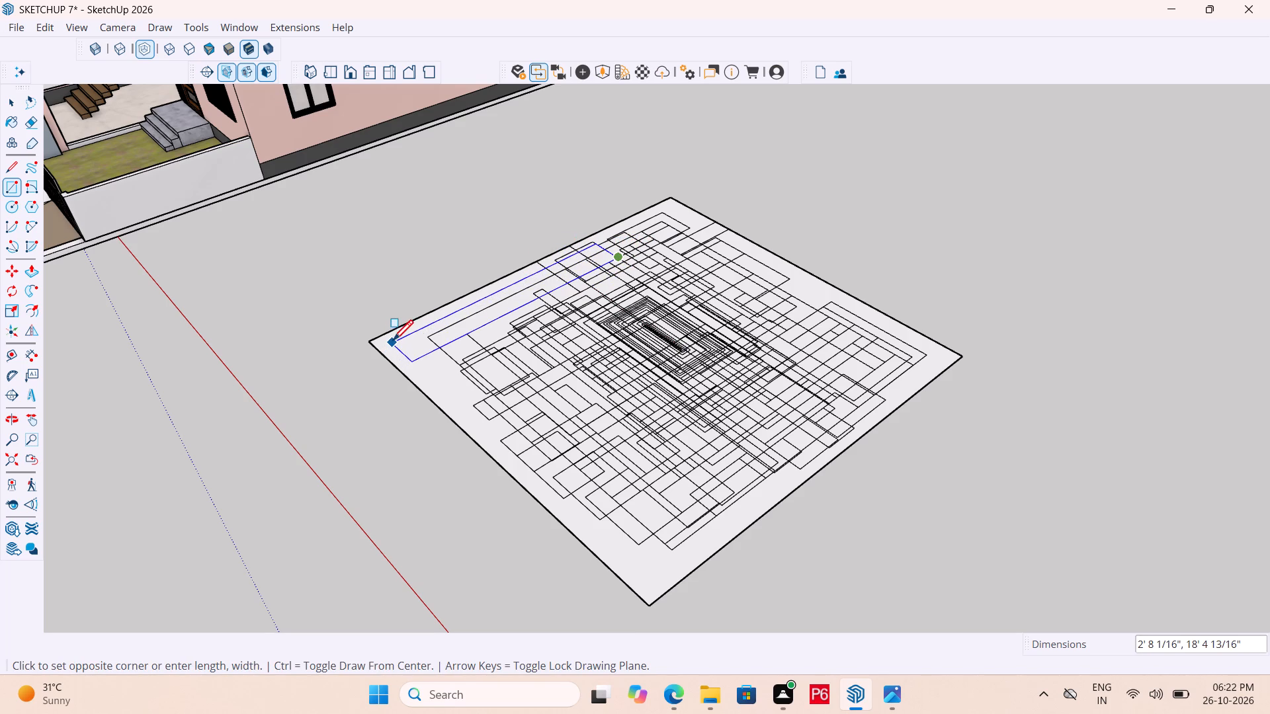
{"action": "left_click_drag", "start_coordinate": [398, 342], "coordinate": [476, 332]}
Fill the far-left band with overlapping rectangles, including ones about 4'8" by 5'2" and 1' by 1'7".
{"action": "left_click_drag", "start_coordinate": [536, 325], "coordinate": [543, 329]}
{"action": "left_click_drag", "start_coordinate": [463, 319], "coordinate": [522, 318]}
{"action": "left_click", "coordinate": [566, 309]}
{"action": "left_click_drag", "start_coordinate": [468, 308], "coordinate": [478, 303]}
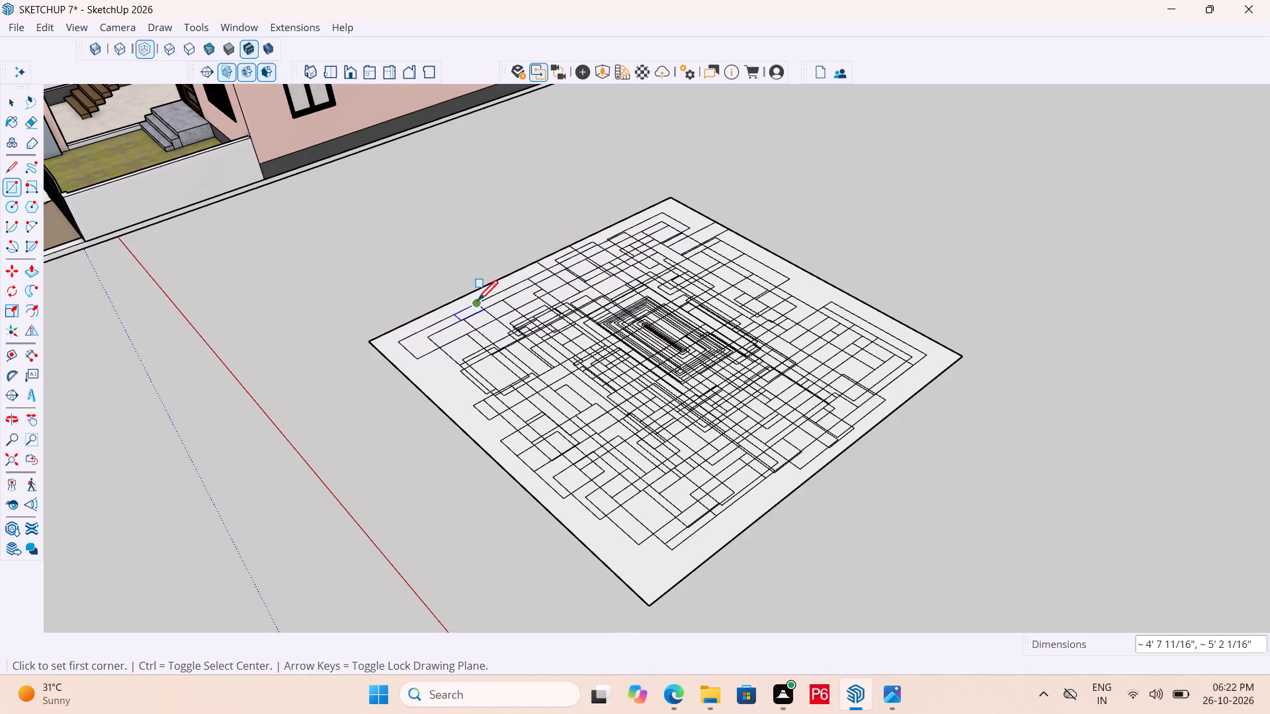
{"action": "left_click_drag", "start_coordinate": [478, 303], "coordinate": [495, 298]}
{"action": "left_click", "coordinate": [540, 294]}
{"action": "left_click", "coordinate": [491, 294]}
{"action": "left_click", "coordinate": [573, 274]}
{"action": "left_click_drag", "start_coordinate": [562, 277], "coordinate": [511, 287]}
{"action": "left_click_drag", "start_coordinate": [556, 275], "coordinate": [533, 275]}
{"action": "left_click", "coordinate": [517, 277]}
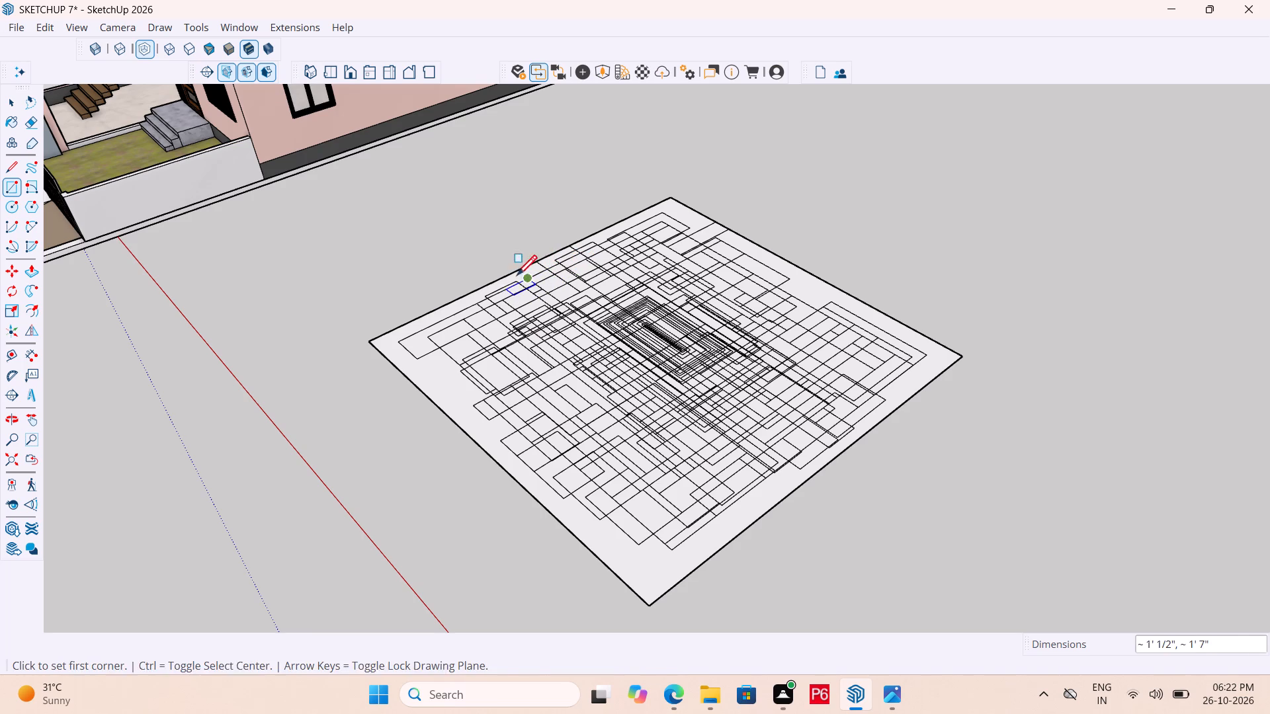
Fill gaps along the slab's far-left edge with overlapping rectangles, including one about 4'4" by 5'9 1/2".
{"action": "left_click_drag", "start_coordinate": [516, 278], "coordinate": [503, 278]}
{"action": "left_click_drag", "start_coordinate": [549, 274], "coordinate": [493, 278]}
{"action": "left_click_drag", "start_coordinate": [463, 307], "coordinate": [501, 309]}
{"action": "left_click", "coordinate": [544, 309]}
{"action": "left_click_drag", "start_coordinate": [439, 313], "coordinate": [497, 319]}
{"action": "left_click", "coordinate": [511, 321]}
{"action": "left_click_drag", "start_coordinate": [423, 323], "coordinate": [513, 323]}
{"action": "left_click", "coordinate": [520, 323]}
{"action": "left_click_drag", "start_coordinate": [429, 329], "coordinate": [440, 331]}
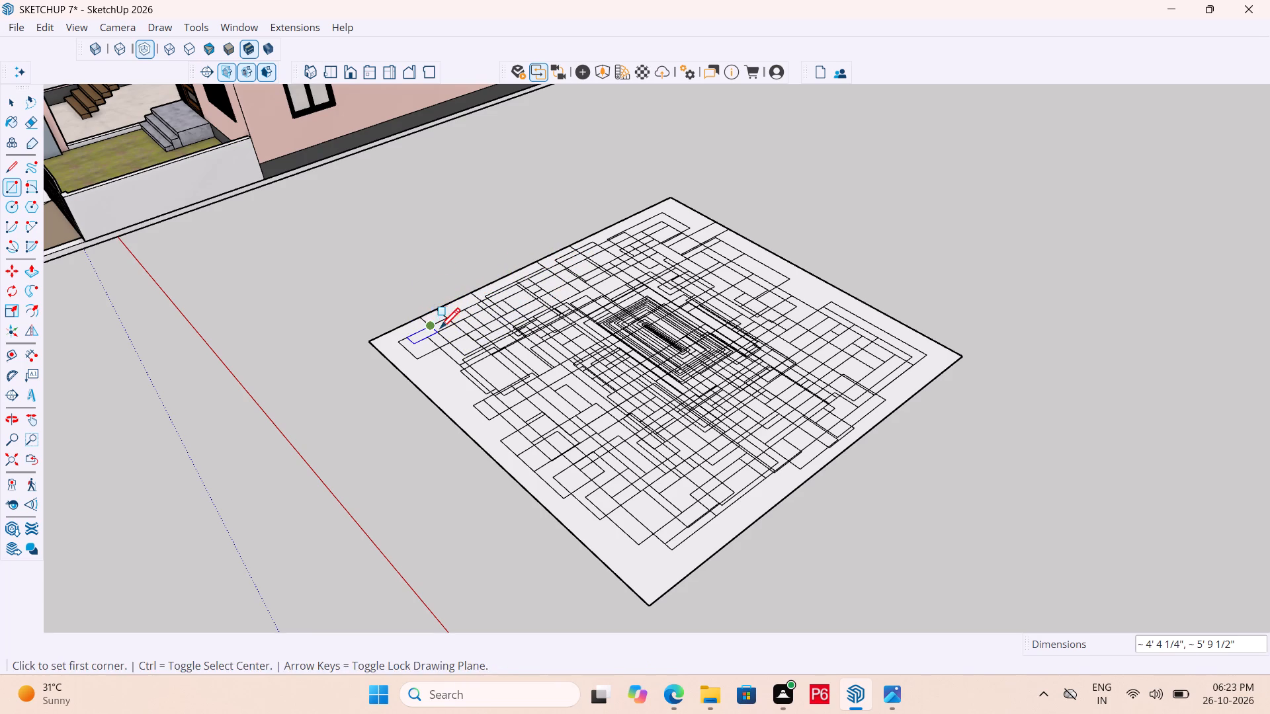
Draw small overlapping rectangles over the existing ones near the slab's left corner.
{"action": "left_click_drag", "start_coordinate": [440, 331], "coordinate": [443, 331]}
{"action": "left_click_drag", "start_coordinate": [446, 331], "coordinate": [472, 331]}
{"action": "left_click", "coordinate": [500, 332]}
{"action": "left_click_drag", "start_coordinate": [392, 341], "coordinate": [448, 341]}
{"action": "left_click", "coordinate": [472, 341]}
{"action": "left_click_drag", "start_coordinate": [402, 352], "coordinate": [440, 350]}
{"action": "left_click", "coordinate": [446, 350]}
Extend the overlapping rectangles from the left corner onto the near-left side, including one about 10" by 1'4".
{"action": "left_click_drag", "start_coordinate": [424, 366], "coordinate": [427, 366]}
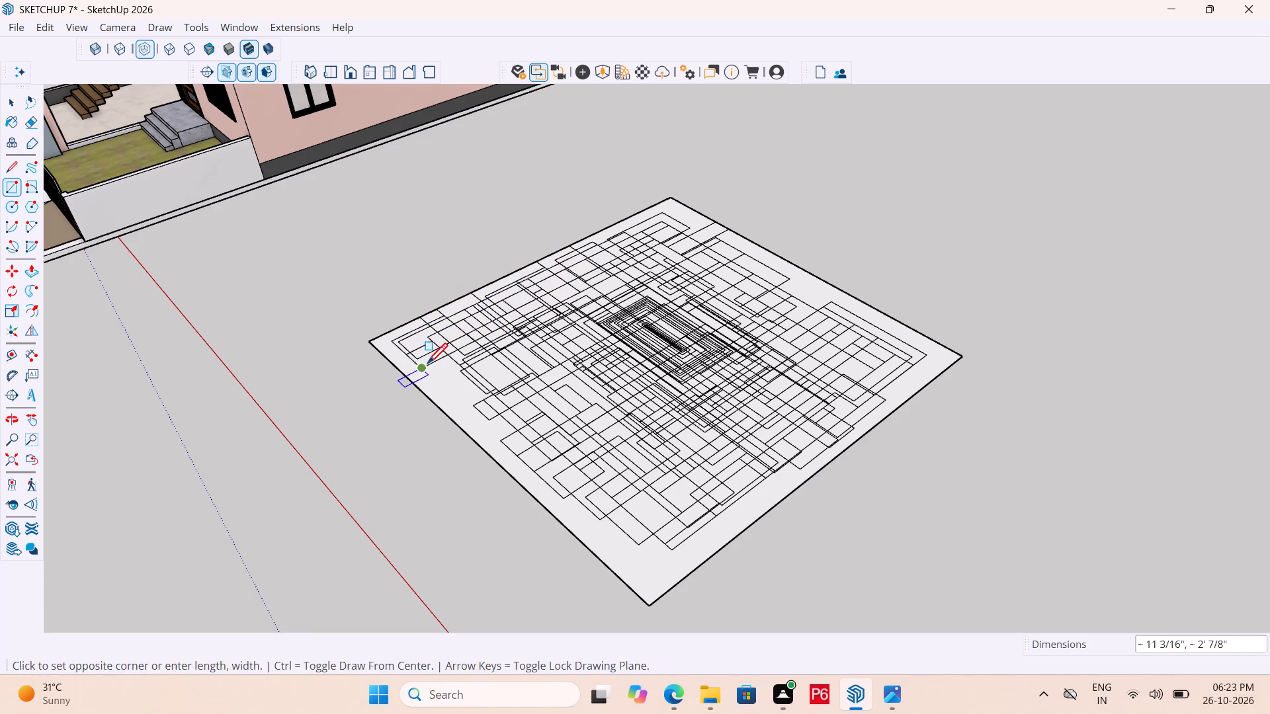
{"action": "left_click_drag", "start_coordinate": [427, 366], "coordinate": [471, 366]}
{"action": "left_click", "coordinate": [474, 366]}
{"action": "left_click", "coordinate": [466, 366]}
{"action": "left_click_drag", "start_coordinate": [413, 370], "coordinate": [432, 374]}
{"action": "left_click", "coordinate": [456, 383]}
{"action": "left_click_drag", "start_coordinate": [427, 389], "coordinate": [466, 389]}
{"action": "left_click", "coordinate": [484, 389]}
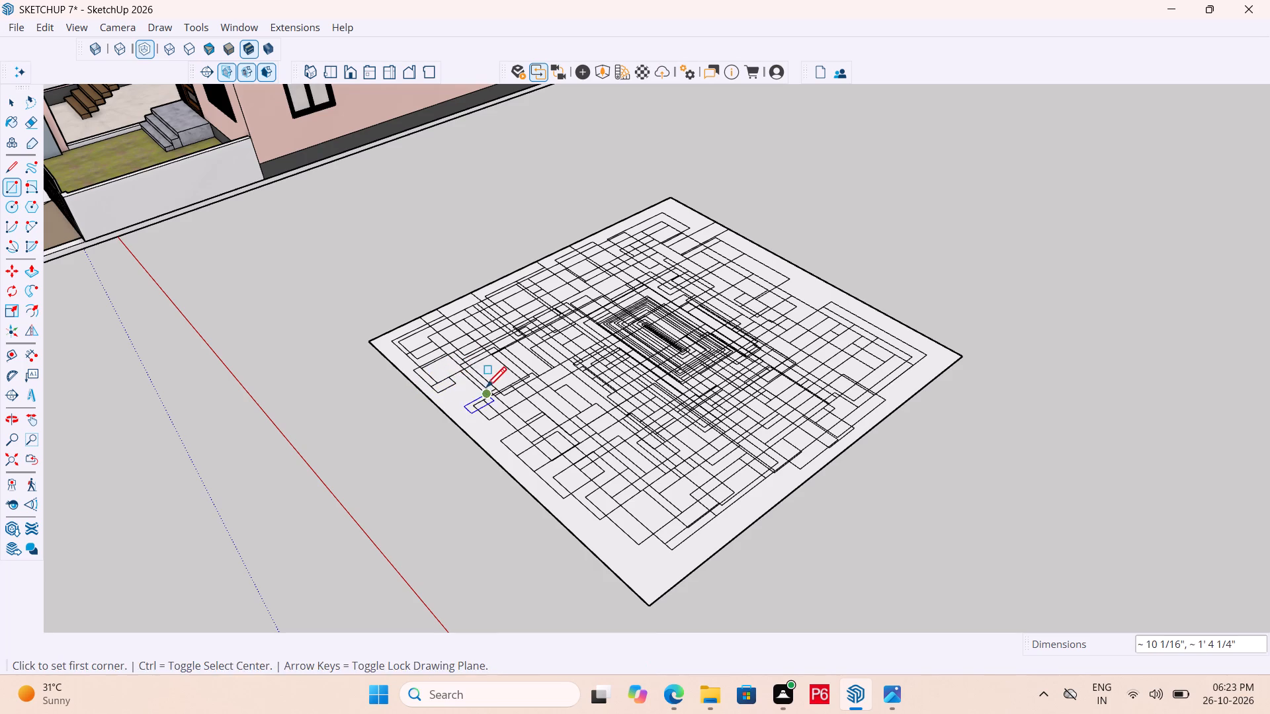
{"action": "left_click_drag", "start_coordinate": [446, 389], "coordinate": [466, 379]}
{"action": "left_click", "coordinate": [473, 368]}
{"action": "double_click", "coordinate": [430, 368]}
{"action": "left_click", "coordinate": [468, 384]}
Add overlapping rectangles farther along the slab's near-left side, including one about 1'9" by 9".
{"action": "left_click_drag", "start_coordinate": [433, 370], "coordinate": [450, 377]}
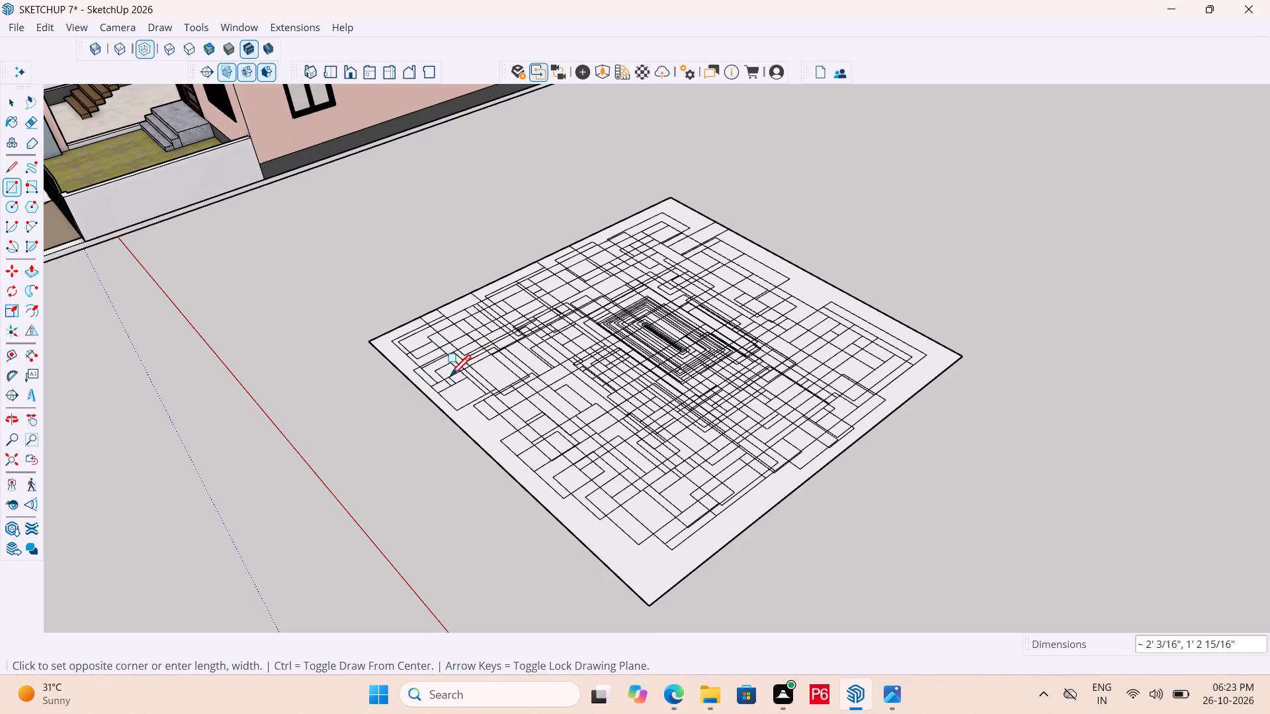
{"action": "left_click_drag", "start_coordinate": [450, 377], "coordinate": [485, 383]}
{"action": "left_click", "coordinate": [486, 383]}
{"action": "double_click", "coordinate": [439, 384]}
{"action": "left_click_drag", "start_coordinate": [483, 398], "coordinate": [495, 399]}
{"action": "left_click_drag", "start_coordinate": [514, 401], "coordinate": [520, 406]}
{"action": "left_click_drag", "start_coordinate": [454, 407], "coordinate": [480, 418]}
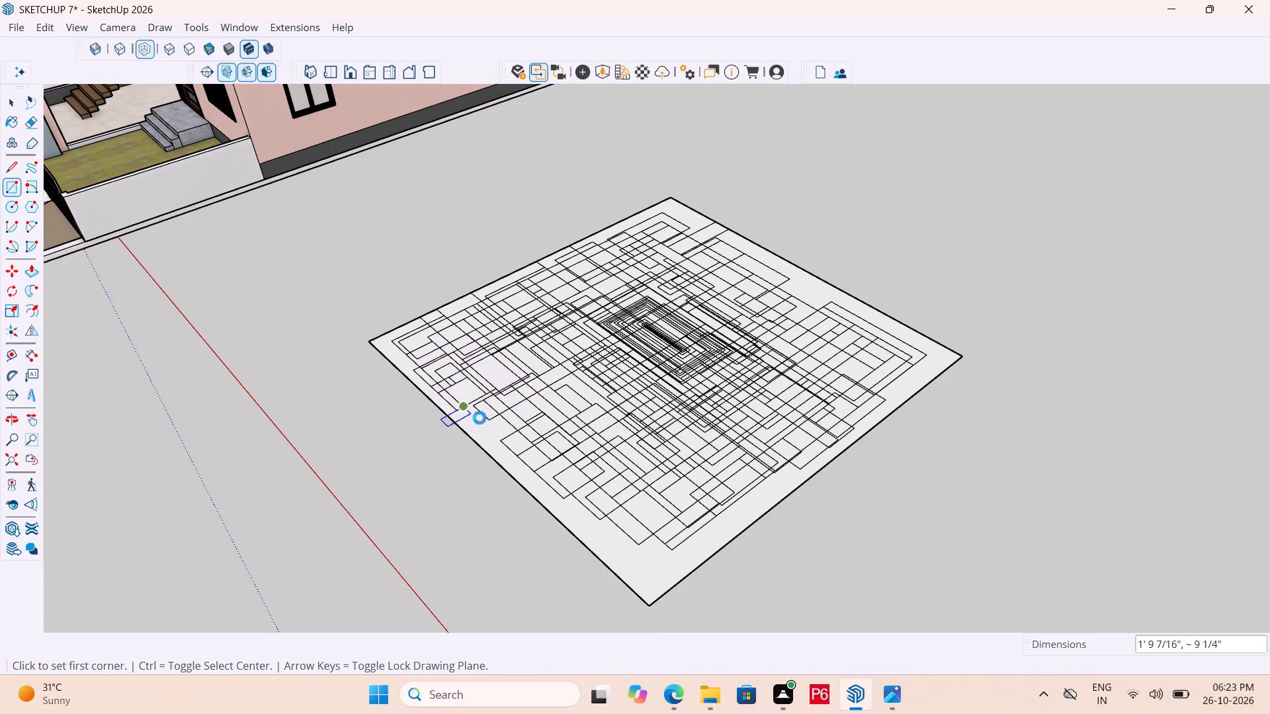
Draw more rectangles midway along the near-left edge, with one projecting slightly beyond the slab.
{"action": "left_click_drag", "start_coordinate": [480, 418], "coordinate": [491, 418]}
{"action": "left_click_drag", "start_coordinate": [501, 420], "coordinate": [511, 424]}
{"action": "left_click_drag", "start_coordinate": [436, 415], "coordinate": [493, 426]}
{"action": "left_click_drag", "start_coordinate": [468, 420], "coordinate": [503, 425]}
{"action": "left_click", "coordinate": [503, 425]}
{"action": "left_click_drag", "start_coordinate": [476, 424], "coordinate": [495, 432]}
{"action": "left_click_drag", "start_coordinate": [513, 438], "coordinate": [543, 444]}
{"action": "left_click", "coordinate": [507, 438]}
{"action": "left_click_drag", "start_coordinate": [523, 448], "coordinate": [553, 456]}
{"action": "left_click_drag", "start_coordinate": [582, 464], "coordinate": [590, 470]}
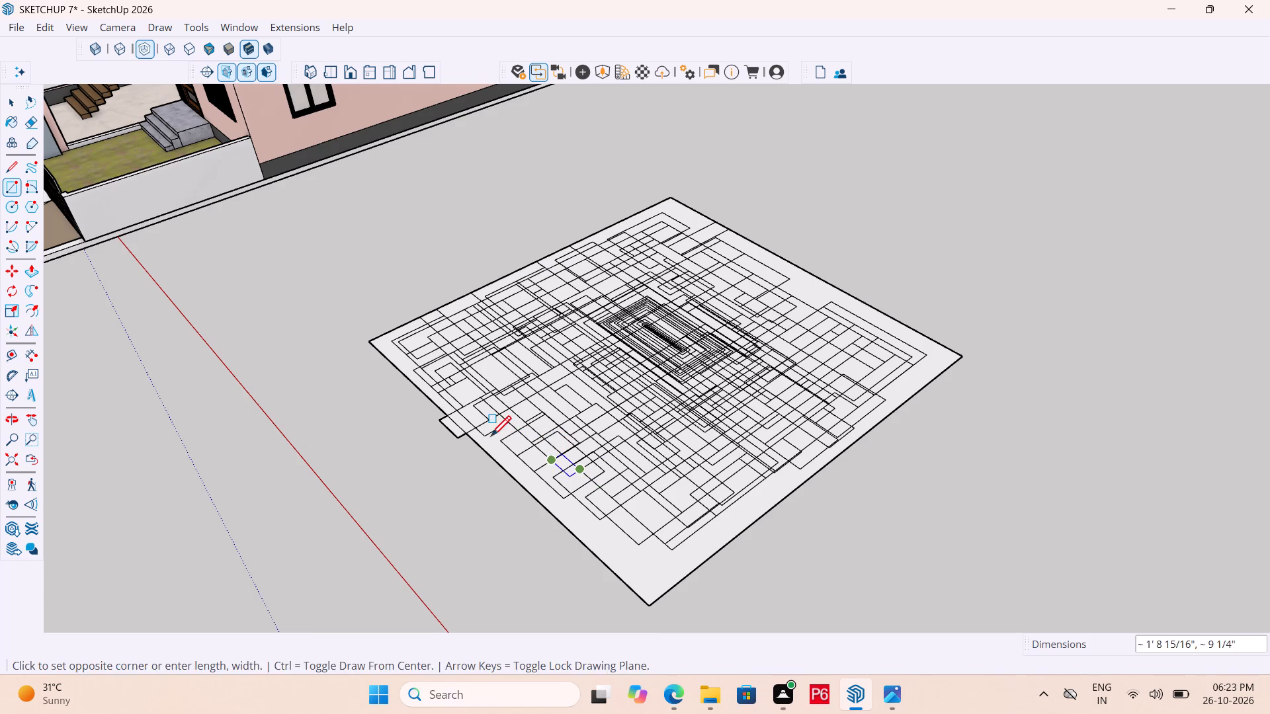
Fill the middle of the near-left band with overlapping rectangles, including one about 4'5 1/2" by 2'7".
{"action": "left_click_drag", "start_coordinate": [491, 438], "coordinate": [481, 430]}
{"action": "left_click_drag", "start_coordinate": [478, 427], "coordinate": [563, 461]}
{"action": "left_click", "coordinate": [564, 461]}
{"action": "left_click", "coordinate": [529, 428]}
{"action": "left_click_drag", "start_coordinate": [528, 428], "coordinate": [507, 428]}
{"action": "left_click_drag", "start_coordinate": [486, 431], "coordinate": [532, 444]}
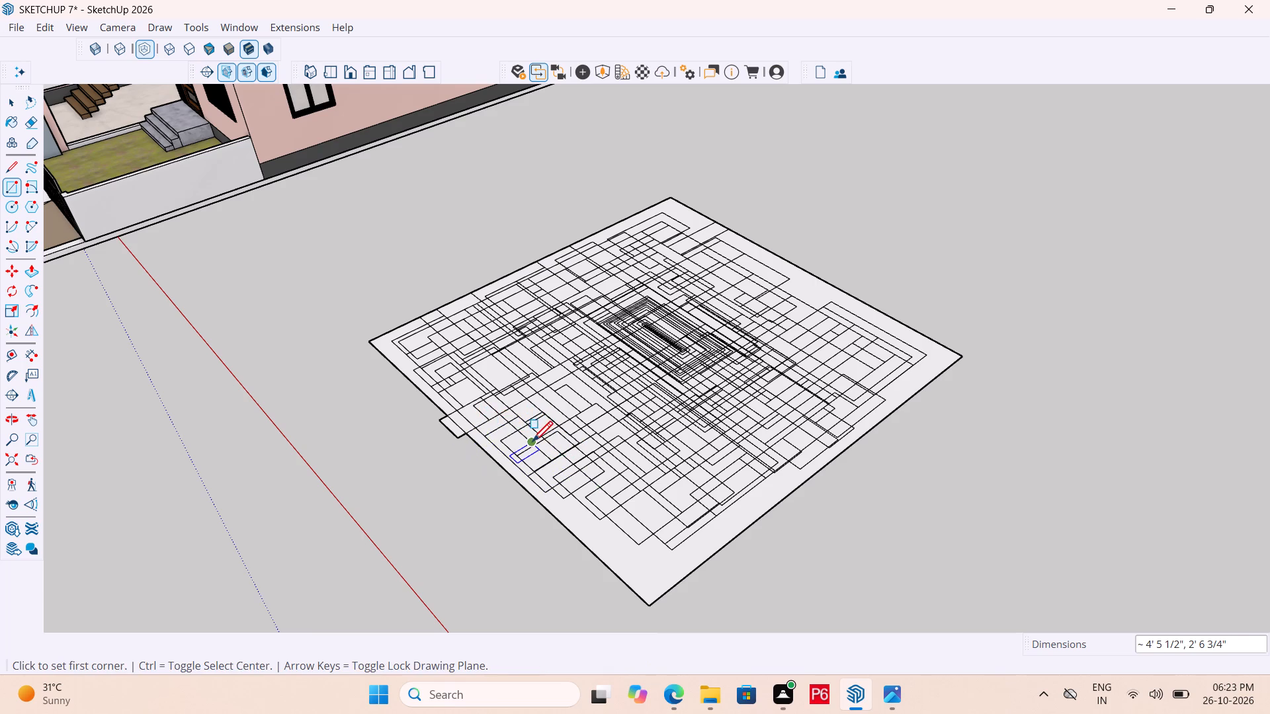
Continue the overlapping rectangles along the near-left edge towards the near corner, including one about 5'7" by 8".
{"action": "left_click_drag", "start_coordinate": [483, 430], "coordinate": [562, 433]}
{"action": "left_click_drag", "start_coordinate": [514, 414], "coordinate": [571, 421]}
{"action": "left_click_drag", "start_coordinate": [523, 485], "coordinate": [615, 497]}
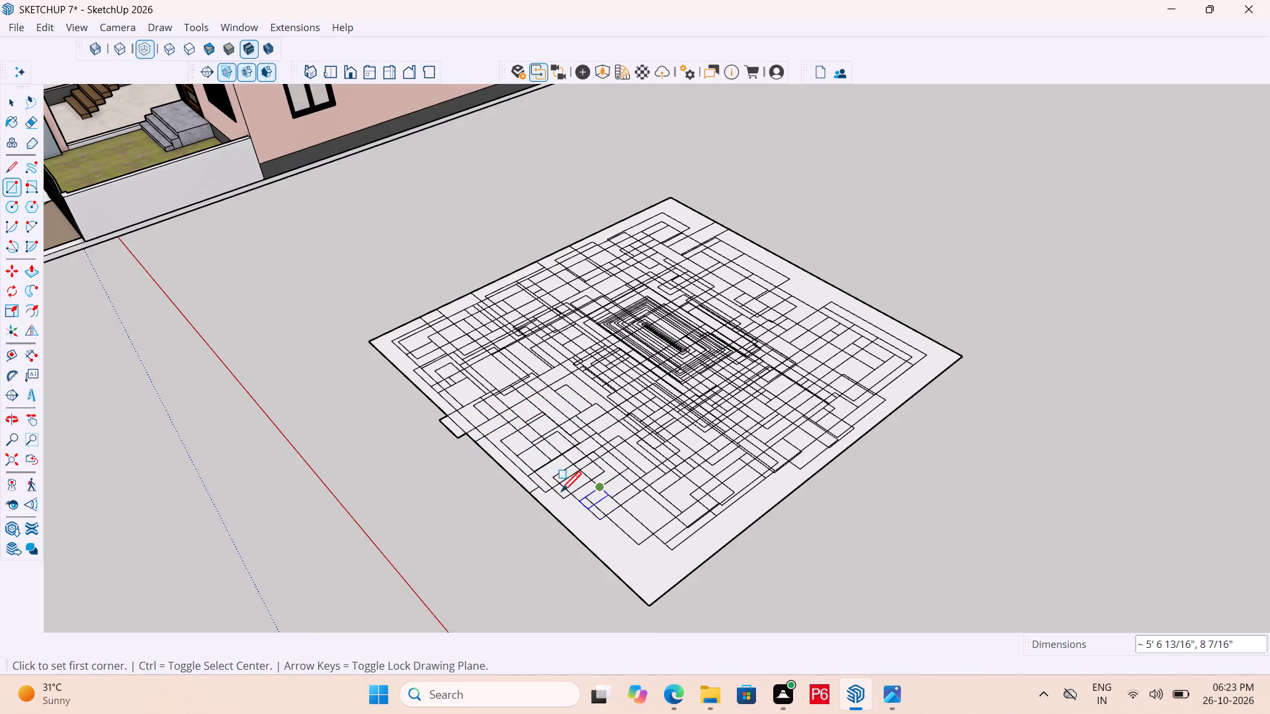
{"action": "left_click_drag", "start_coordinate": [553, 495], "coordinate": [624, 507]}
{"action": "left_click_drag", "start_coordinate": [594, 518], "coordinate": [587, 513]}
{"action": "left_click_drag", "start_coordinate": [550, 503], "coordinate": [610, 508]}
{"action": "left_click", "coordinate": [607, 510]}
Carry the overlapping rectangles on to the blank area before the near corner, including one about 1'11" by 3'3".
{"action": "left_click_drag", "start_coordinate": [593, 532], "coordinate": [634, 535]}
{"action": "left_click_drag", "start_coordinate": [656, 535], "coordinate": [625, 535]}
{"action": "left_click_drag", "start_coordinate": [589, 537], "coordinate": [647, 521]}
{"action": "left_click", "coordinate": [657, 516]}
{"action": "left_click_drag", "start_coordinate": [605, 539], "coordinate": [626, 543]}
{"action": "left_click", "coordinate": [662, 532]}
{"action": "left_click_drag", "start_coordinate": [596, 557], "coordinate": [657, 545]}
{"action": "left_click", "coordinate": [671, 541]}
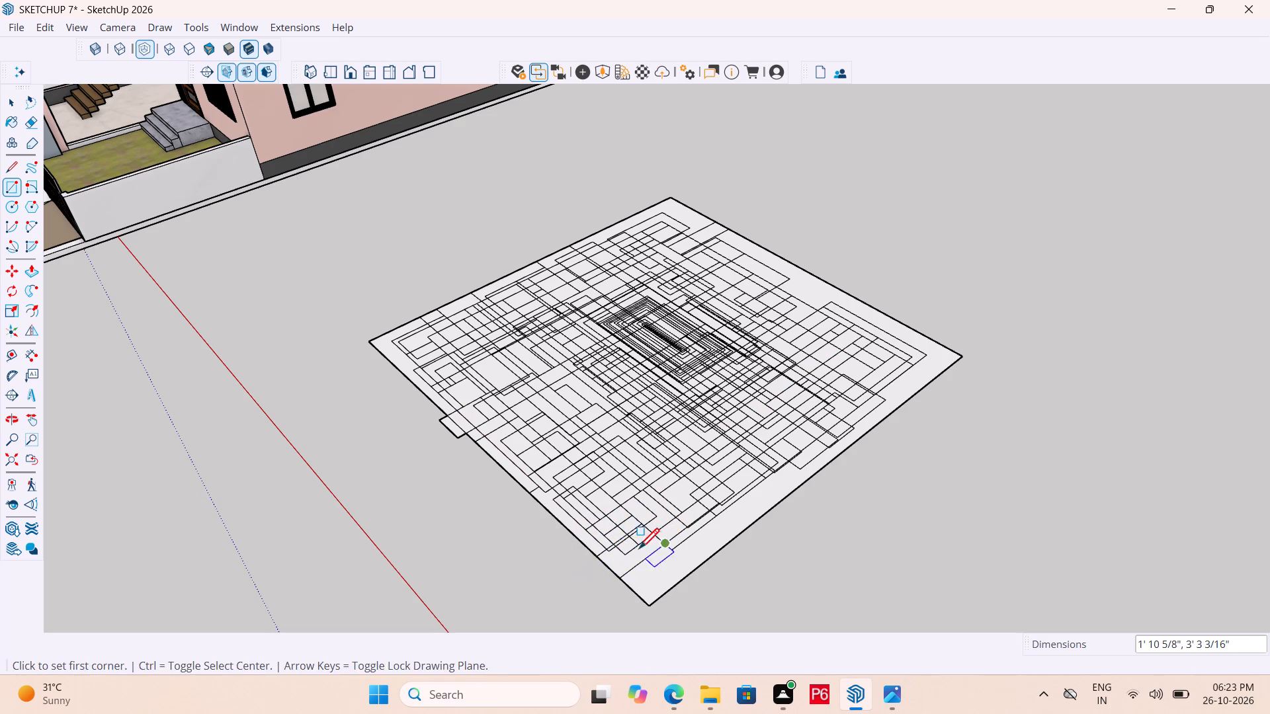
Fill the slab's near corner with a cluster of small overlapping rectangles.
{"action": "left_click_drag", "start_coordinate": [619, 561], "coordinate": [658, 553]}
{"action": "left_click", "coordinate": [664, 553]}
{"action": "left_click_drag", "start_coordinate": [625, 553], "coordinate": [668, 561]}
{"action": "left_click", "coordinate": [672, 557]}
{"action": "left_click_drag", "start_coordinate": [636, 572], "coordinate": [678, 558]}
{"action": "left_click_drag", "start_coordinate": [681, 557], "coordinate": [659, 572]}
{"action": "left_click_drag", "start_coordinate": [632, 581], "coordinate": [672, 570]}
{"action": "left_click", "coordinate": [673, 570]}
{"action": "left_click_drag", "start_coordinate": [618, 573], "coordinate": [647, 572]}
{"action": "left_click_drag", "start_coordinate": [693, 565], "coordinate": [685, 564]}
{"action": "left_click_drag", "start_coordinate": [646, 564], "coordinate": [657, 573]}
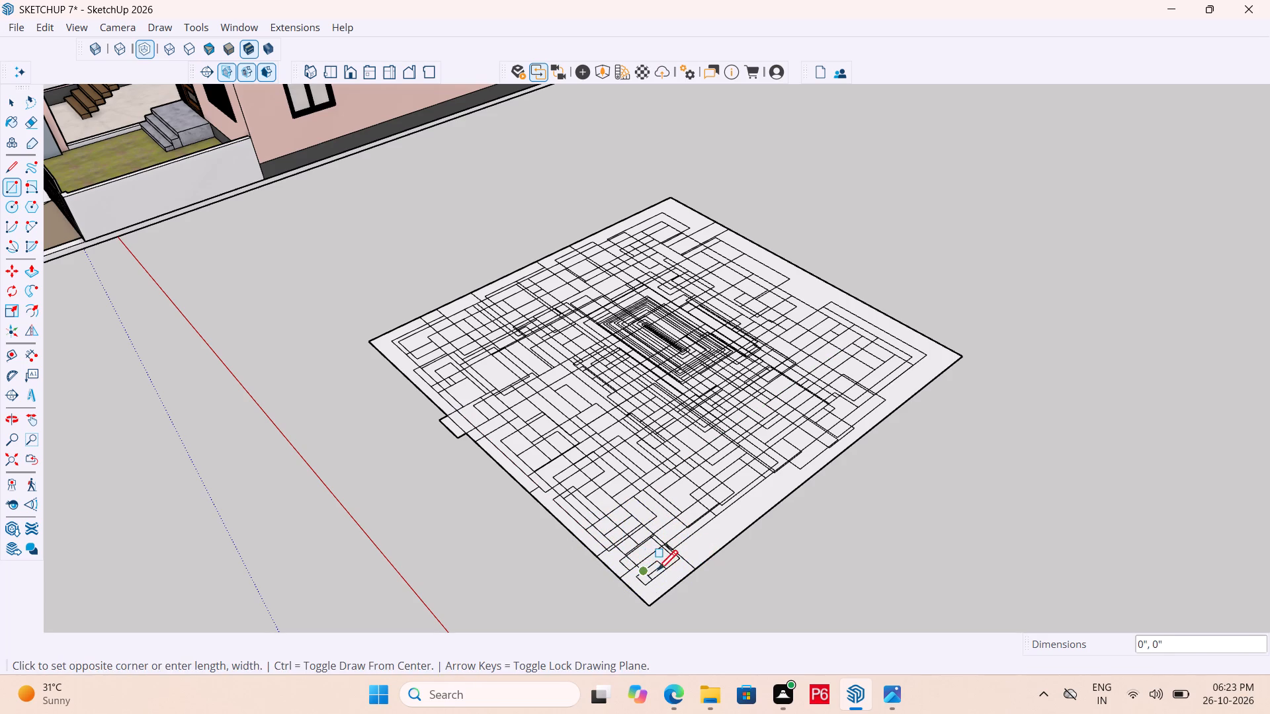
Add overlapping rectangles from the near corner onto the near-right side, including one about 3'2" by 2'6".
{"action": "left_click_drag", "start_coordinate": [657, 573], "coordinate": [683, 553]}
{"action": "left_click_drag", "start_coordinate": [691, 543], "coordinate": [673, 525]}
{"action": "left_click_drag", "start_coordinate": [659, 503], "coordinate": [671, 498]}
{"action": "left_click_drag", "start_coordinate": [698, 490], "coordinate": [704, 491]}
{"action": "left_click_drag", "start_coordinate": [680, 529], "coordinate": [736, 513]}
{"action": "left_click", "coordinate": [738, 512]}
{"action": "left_click_drag", "start_coordinate": [677, 530], "coordinate": [700, 534]}
{"action": "left_click", "coordinate": [703, 533]}
{"action": "left_click_drag", "start_coordinate": [685, 539], "coordinate": [723, 534]}
{"action": "left_click", "coordinate": [727, 530]}
{"action": "left_click_drag", "start_coordinate": [661, 535], "coordinate": [693, 531]}
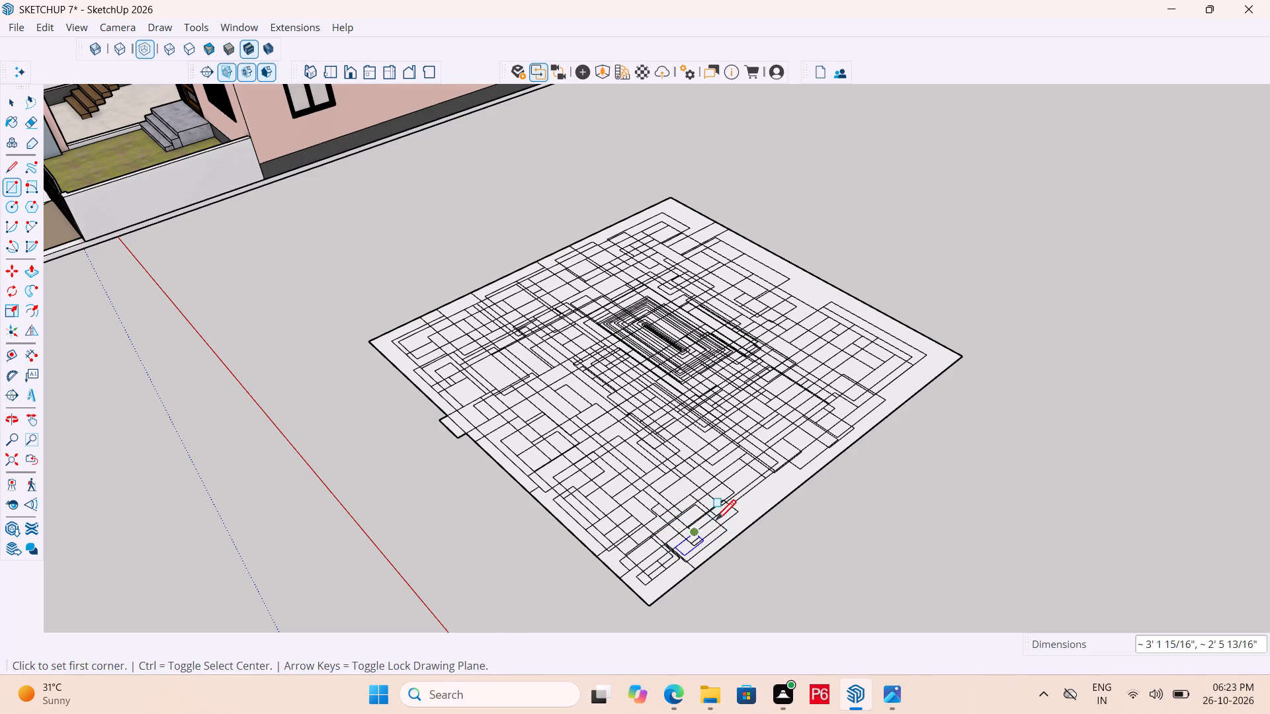
Continue the overlapping rectangles along the slab's near-right edge.
{"action": "left_click_drag", "start_coordinate": [732, 510], "coordinate": [735, 502]}
{"action": "left_click_drag", "start_coordinate": [761, 489], "coordinate": [703, 529]}
{"action": "left_click_drag", "start_coordinate": [698, 529], "coordinate": [714, 526]}
{"action": "left_click_drag", "start_coordinate": [747, 524], "coordinate": [753, 523]}
{"action": "left_click_drag", "start_coordinate": [755, 522], "coordinate": [762, 519]}
{"action": "left_click_drag", "start_coordinate": [764, 518], "coordinate": [774, 502]}
{"action": "left_click", "coordinate": [784, 495]}
{"action": "left_click_drag", "start_coordinate": [761, 500], "coordinate": [713, 517]}
{"action": "left_click_drag", "start_coordinate": [732, 508], "coordinate": [772, 496]}
{"action": "left_click", "coordinate": [774, 495]}
Draw rectangles back across the near-left half, one projecting past the edge and one about 10" by 3'4".
{"action": "left_click_drag", "start_coordinate": [780, 487], "coordinate": [755, 483]}
{"action": "left_click_drag", "start_coordinate": [706, 489], "coordinate": [498, 483]}
{"action": "left_click_drag", "start_coordinate": [497, 481], "coordinate": [506, 455]}
{"action": "left_click_drag", "start_coordinate": [528, 448], "coordinate": [546, 441]}
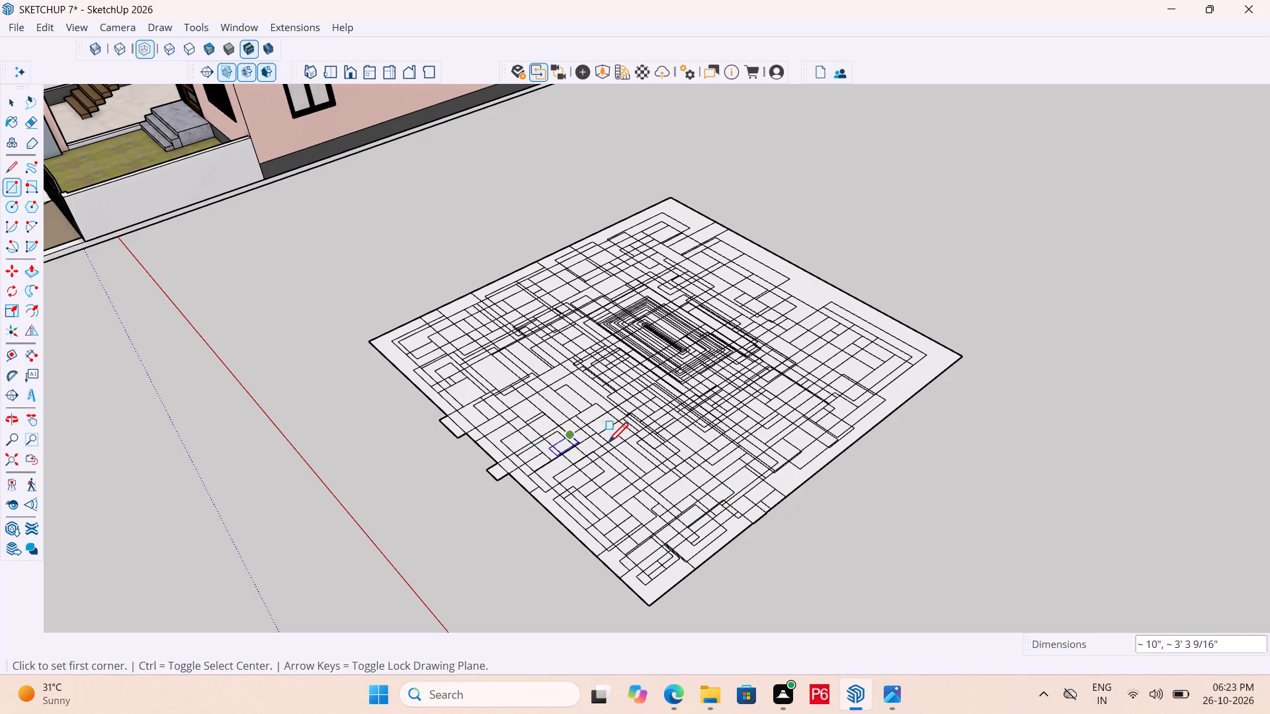
{"action": "left_click_drag", "start_coordinate": [614, 442], "coordinate": [627, 430]}
{"action": "left_click_drag", "start_coordinate": [629, 428], "coordinate": [585, 398]}
{"action": "left_click_drag", "start_coordinate": [574, 394], "coordinate": [521, 399]}
{"action": "double_click", "coordinate": [504, 405]}
{"action": "left_click_drag", "start_coordinate": [500, 388], "coordinate": [503, 381]}
{"action": "left_click", "coordinate": [503, 380]}
Fill the area between the near-left edge and the central nested rectangles, including a rectangle about 1'3" by 1'11".
{"action": "left_click_drag", "start_coordinate": [506, 380], "coordinate": [515, 372]}
{"action": "left_click", "coordinate": [528, 371]}
{"action": "left_click", "coordinate": [533, 369]}
{"action": "left_click_drag", "start_coordinate": [550, 364], "coordinate": [571, 365]}
{"action": "left_click_drag", "start_coordinate": [579, 372], "coordinate": [592, 381]}
{"action": "left_click", "coordinate": [597, 389]}
{"action": "left_click_drag", "start_coordinate": [585, 404], "coordinate": [554, 411]}
{"action": "left_click", "coordinate": [546, 413]}
{"action": "left_click_drag", "start_coordinate": [546, 413], "coordinate": [530, 406]}
{"action": "left_click_drag", "start_coordinate": [529, 396], "coordinate": [544, 383]}
{"action": "left_click", "coordinate": [552, 379]}
{"action": "left_click_drag", "start_coordinate": [552, 379], "coordinate": [552, 366]}
{"action": "double_click", "coordinate": [553, 356]}
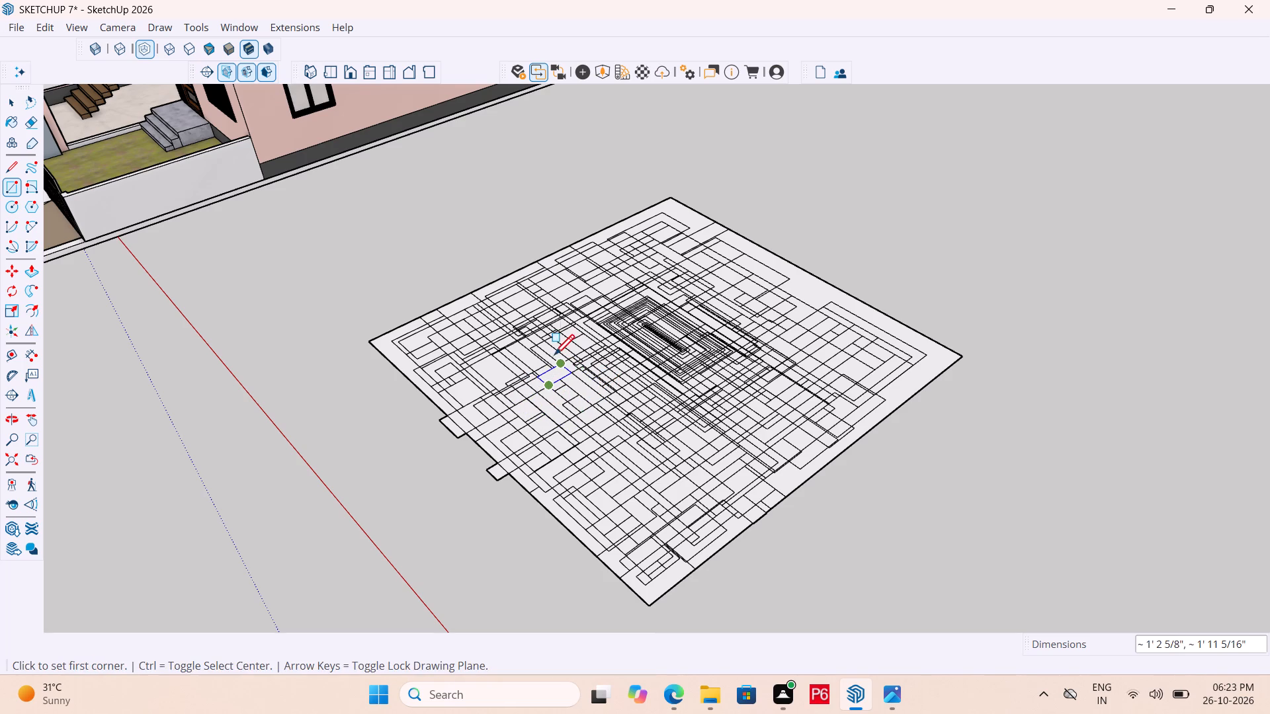
Add small overlapping rectangles around the nested rectangles at the slab's centre.
{"action": "left_click_drag", "start_coordinate": [574, 344], "coordinate": [583, 344]}
{"action": "left_click_drag", "start_coordinate": [589, 340], "coordinate": [605, 327]}
{"action": "double_click", "coordinate": [607, 326]}
{"action": "left_click_drag", "start_coordinate": [603, 325], "coordinate": [593, 323]}
{"action": "double_click", "coordinate": [582, 322]}
{"action": "double_click", "coordinate": [578, 321]}
{"action": "left_click", "coordinate": [592, 304]}
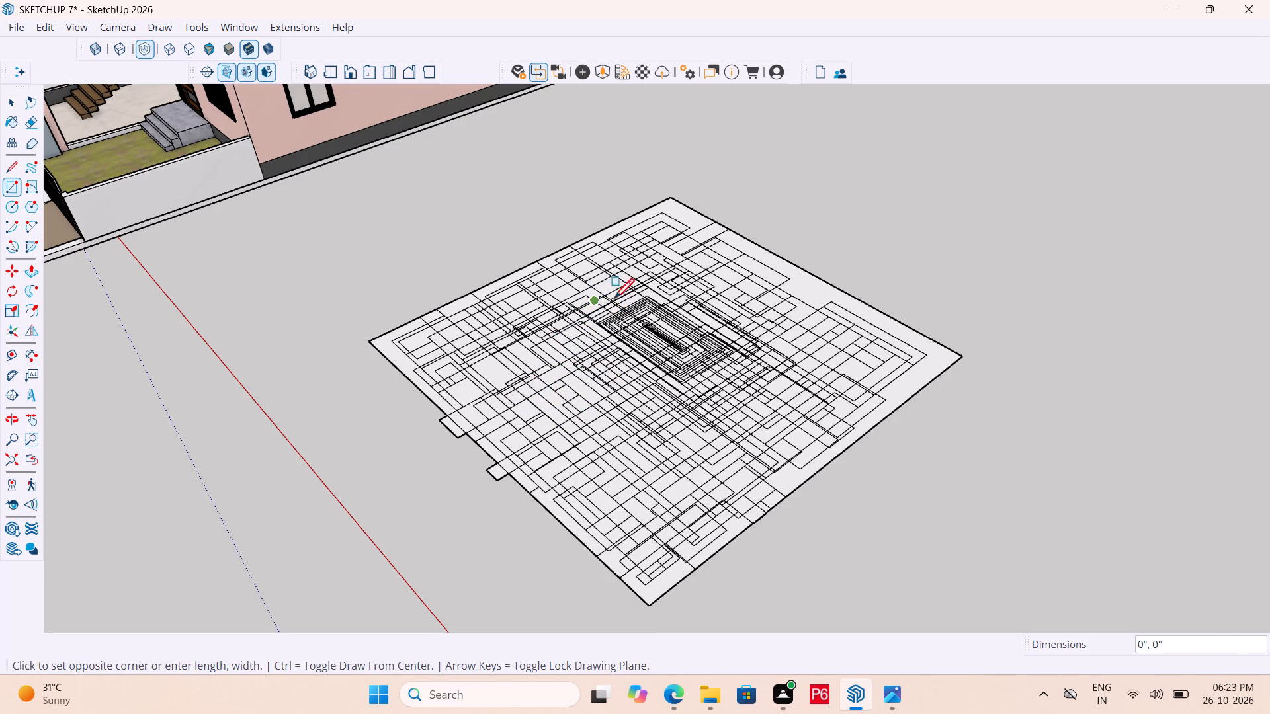
{"action": "left_click_drag", "start_coordinate": [623, 300], "coordinate": [634, 297]}
{"action": "left_click_drag", "start_coordinate": [682, 296], "coordinate": [706, 297]}
{"action": "left_click_drag", "start_coordinate": [728, 299], "coordinate": [734, 305]}
{"action": "left_click_drag", "start_coordinate": [741, 310], "coordinate": [749, 320]}
{"action": "left_click_drag", "start_coordinate": [749, 327], "coordinate": [732, 369]}
{"action": "left_click_drag", "start_coordinate": [732, 371], "coordinate": [730, 374]}
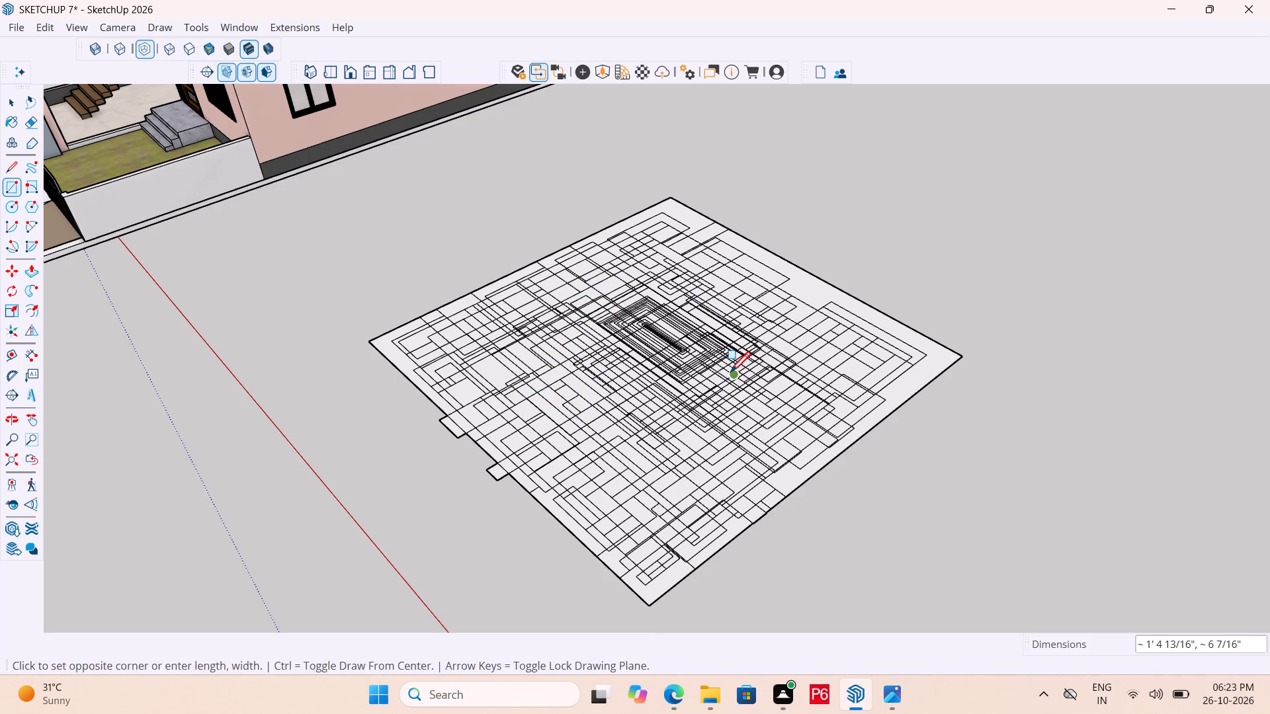
Draw small rectangles from below the centre back towards the left corner, including one about 1'7" by 11".
{"action": "left_click_drag", "start_coordinate": [730, 374], "coordinate": [716, 376]}
{"action": "left_click_drag", "start_coordinate": [657, 392], "coordinate": [642, 395]}
{"action": "left_click_drag", "start_coordinate": [634, 395], "coordinate": [628, 398]}
{"action": "left_click", "coordinate": [627, 398]}
{"action": "left_click_drag", "start_coordinate": [613, 398], "coordinate": [605, 397]}
{"action": "left_click_drag", "start_coordinate": [548, 401], "coordinate": [542, 401]}
{"action": "left_click_drag", "start_coordinate": [533, 403], "coordinate": [516, 399]}
{"action": "left_click", "coordinate": [495, 389]}
{"action": "left_click_drag", "start_coordinate": [495, 389], "coordinate": [481, 380]}
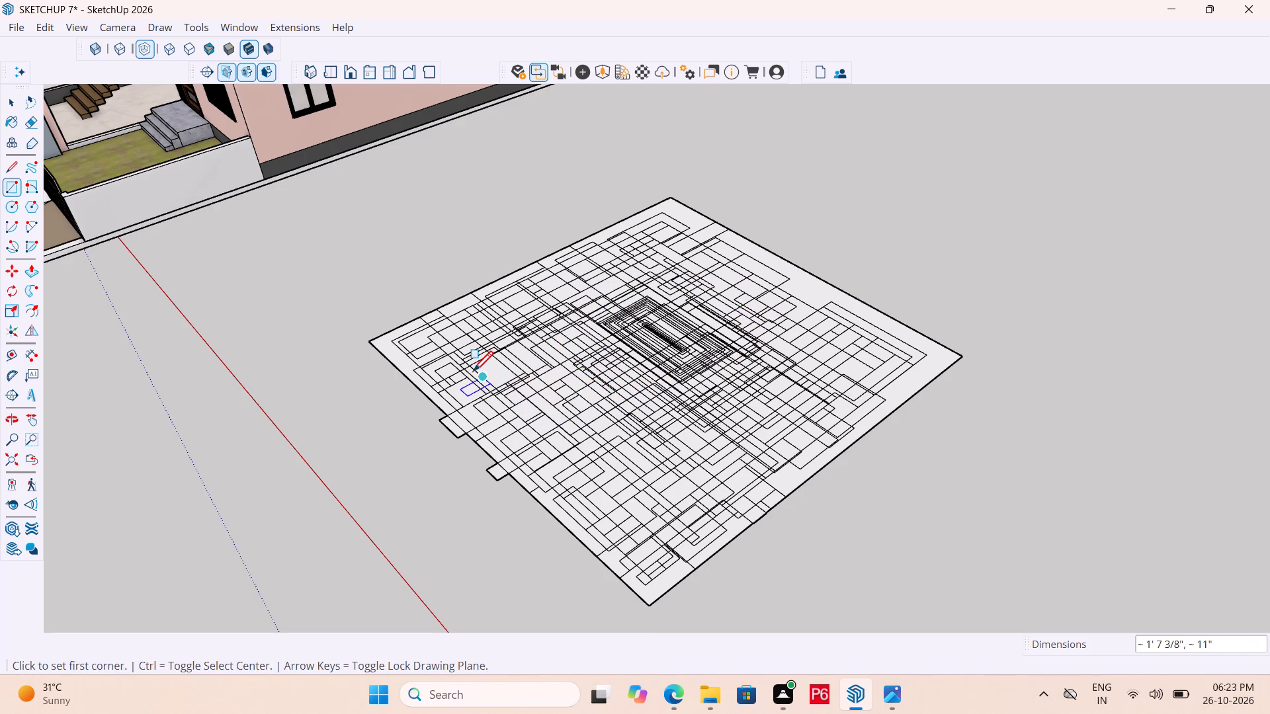
Draw small overlapping rectangles from the slab's left part towards the far-left edge, including one about 11" by 3".
{"action": "left_click", "coordinate": [473, 374]}
{"action": "left_click_drag", "start_coordinate": [473, 372], "coordinate": [472, 358]}
{"action": "left_click_drag", "start_coordinate": [474, 352], "coordinate": [480, 347]}
{"action": "left_click_drag", "start_coordinate": [484, 346], "coordinate": [493, 337]}
{"action": "left_click", "coordinate": [496, 336]}
{"action": "left_click_drag", "start_coordinate": [500, 328], "coordinate": [506, 314]}
{"action": "left_click", "coordinate": [506, 313]}
{"action": "left_click_drag", "start_coordinate": [507, 311], "coordinate": [512, 302]}
{"action": "double_click", "coordinate": [512, 301]}
{"action": "double_click", "coordinate": [520, 298]}
{"action": "left_click", "coordinate": [525, 297]}
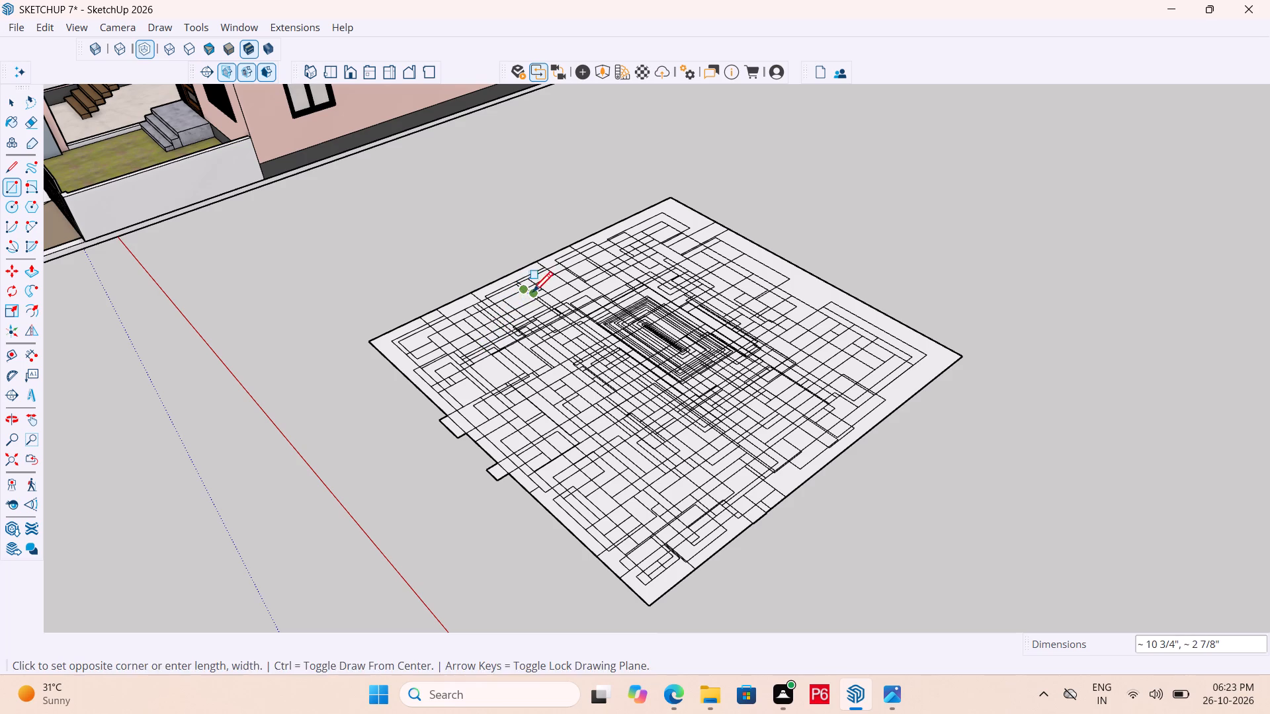
{"action": "left_click", "coordinate": [535, 294]}
Draw rectangles along the far-left edge and around the far corner, including ones about 10" by 1' and 3'8" by 1'6".
{"action": "left_click_drag", "start_coordinate": [550, 290], "coordinate": [560, 285]}
{"action": "left_click_drag", "start_coordinate": [562, 284], "coordinate": [584, 272]}
{"action": "left_click_drag", "start_coordinate": [588, 271], "coordinate": [604, 266]}
{"action": "left_click_drag", "start_coordinate": [624, 264], "coordinate": [634, 259]}
{"action": "double_click", "coordinate": [646, 256]}
{"action": "left_click_drag", "start_coordinate": [654, 251], "coordinate": [669, 247]}
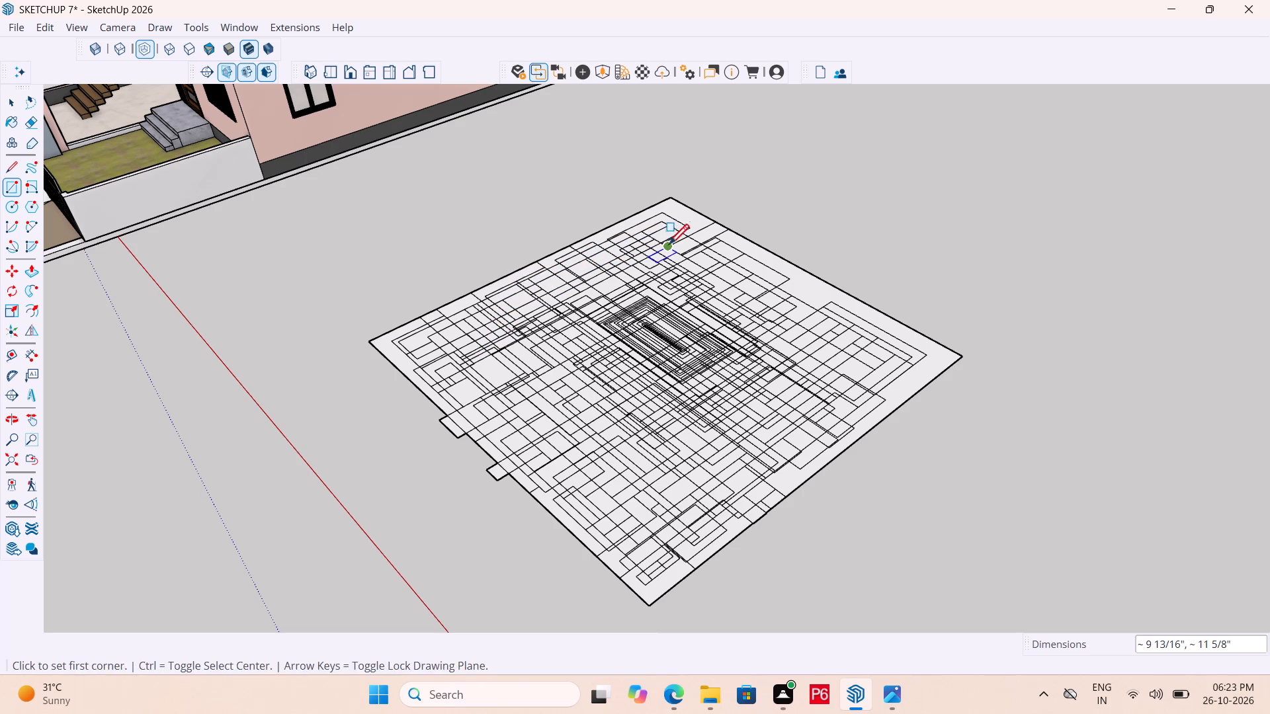
{"action": "left_click_drag", "start_coordinate": [669, 247], "coordinate": [670, 246]}
{"action": "left_click_drag", "start_coordinate": [673, 245], "coordinate": [684, 245]}
{"action": "left_click_drag", "start_coordinate": [684, 245], "coordinate": [690, 245]}
{"action": "left_click", "coordinate": [704, 245]}
{"action": "left_click", "coordinate": [722, 251]}
{"action": "left_click", "coordinate": [741, 266]}
{"action": "left_click", "coordinate": [753, 268]}
{"action": "left_click", "coordinate": [770, 270]}
{"action": "left_click_drag", "start_coordinate": [771, 270], "coordinate": [745, 274]}
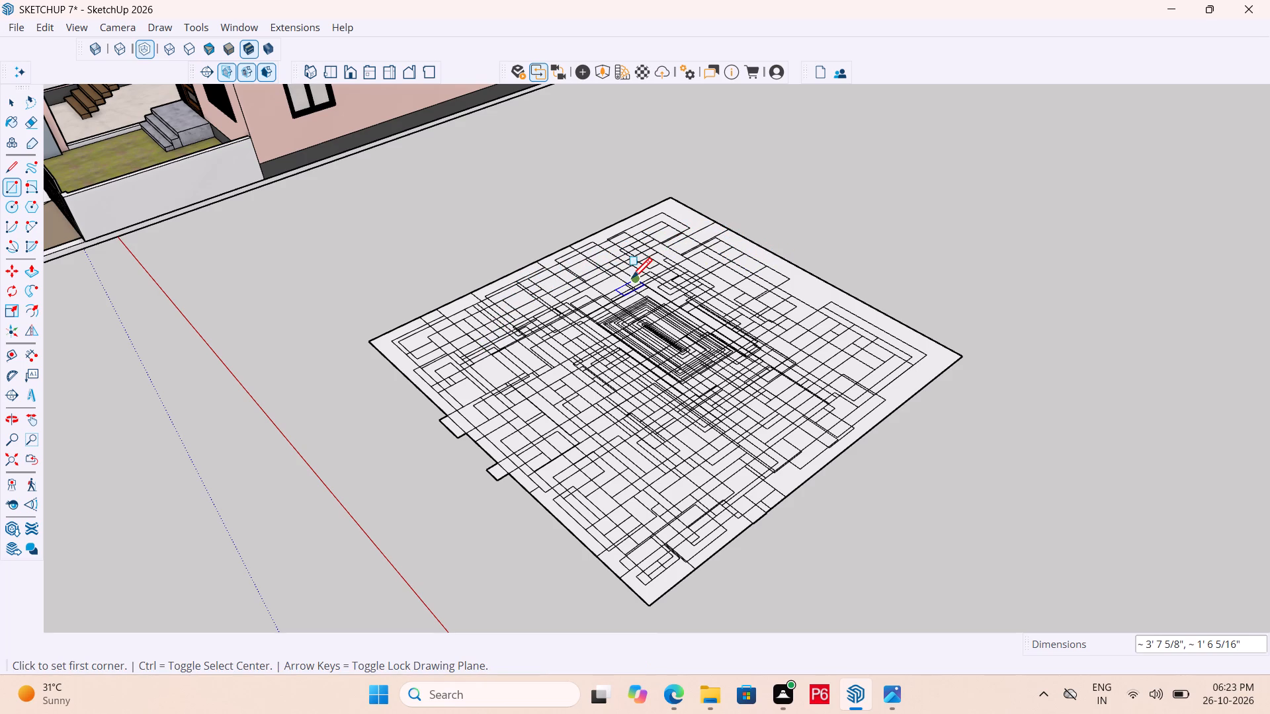
Add overlapping rectangles from the left corner past the central nested rectangles, including one about 1'6" by 1'6".
{"action": "left_click_drag", "start_coordinate": [417, 341], "coordinate": [457, 338]}
{"action": "left_click_drag", "start_coordinate": [498, 346], "coordinate": [508, 337]}
{"action": "left_click_drag", "start_coordinate": [525, 329], "coordinate": [527, 317]}
{"action": "left_click_drag", "start_coordinate": [528, 311], "coordinate": [532, 289]}
{"action": "left_click_drag", "start_coordinate": [538, 285], "coordinate": [564, 276]}
{"action": "left_click_drag", "start_coordinate": [597, 274], "coordinate": [630, 264]}
{"action": "double_click", "coordinate": [695, 280]}
{"action": "left_click_drag", "start_coordinate": [675, 304], "coordinate": [663, 314]}
{"action": "left_click", "coordinate": [599, 331]}
{"action": "left_click_drag", "start_coordinate": [590, 341], "coordinate": [638, 335]}
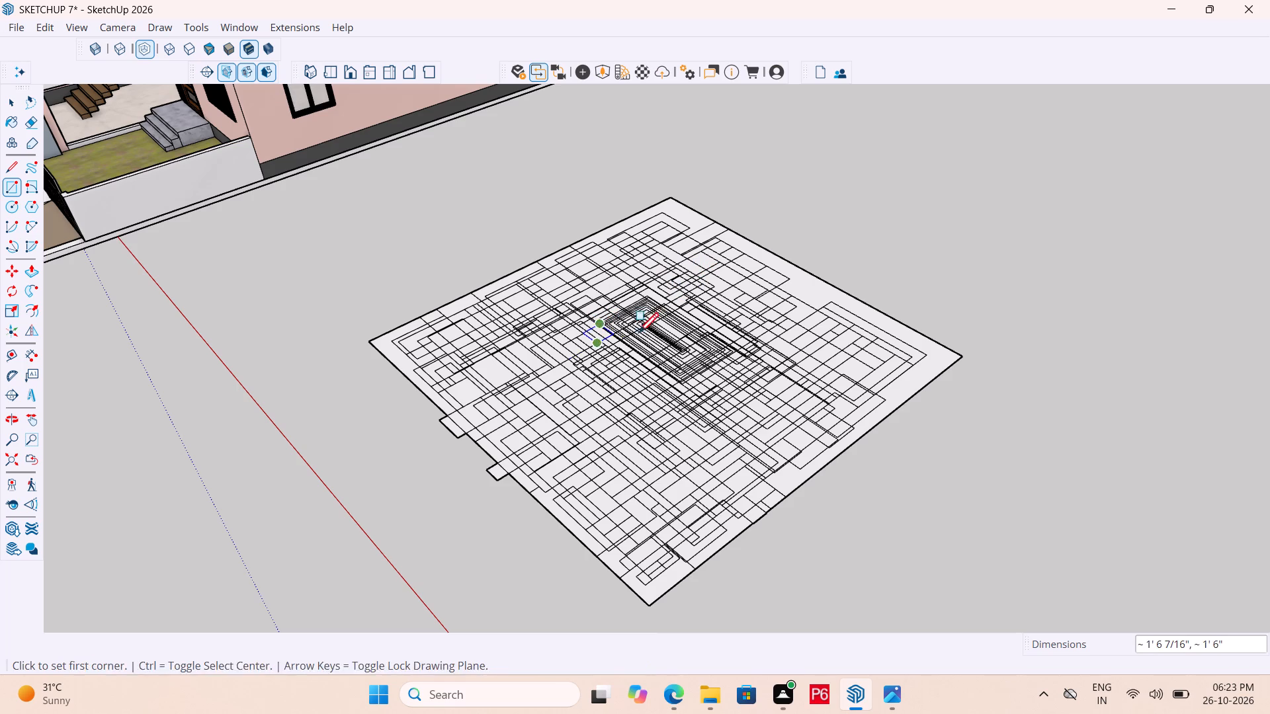
{"action": "left_click_drag", "start_coordinate": [638, 335], "coordinate": [624, 339]}
{"action": "left_click_drag", "start_coordinate": [736, 333], "coordinate": [761, 314]}
{"action": "left_click_drag", "start_coordinate": [770, 313], "coordinate": [790, 305]}
{"action": "left_click", "coordinate": [795, 306]}
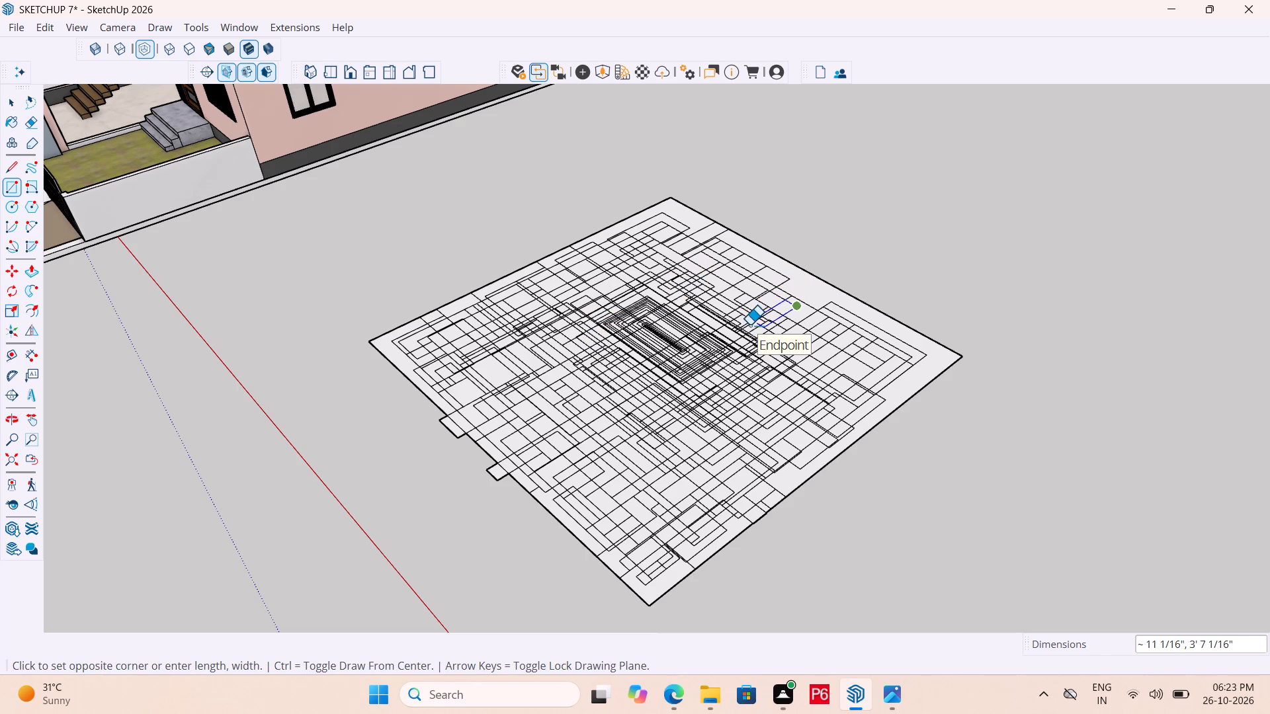
Erase rectangle edges along the slab's far-right side near the far corner.
{"action": "key", "text": "e"}
{"action": "left_click_drag", "start_coordinate": [735, 290], "coordinate": [745, 282]}
{"action": "left_click", "coordinate": [763, 273]}
{"action": "left_click", "coordinate": [776, 281]}
{"action": "left_click_drag", "start_coordinate": [743, 271], "coordinate": [753, 266]}
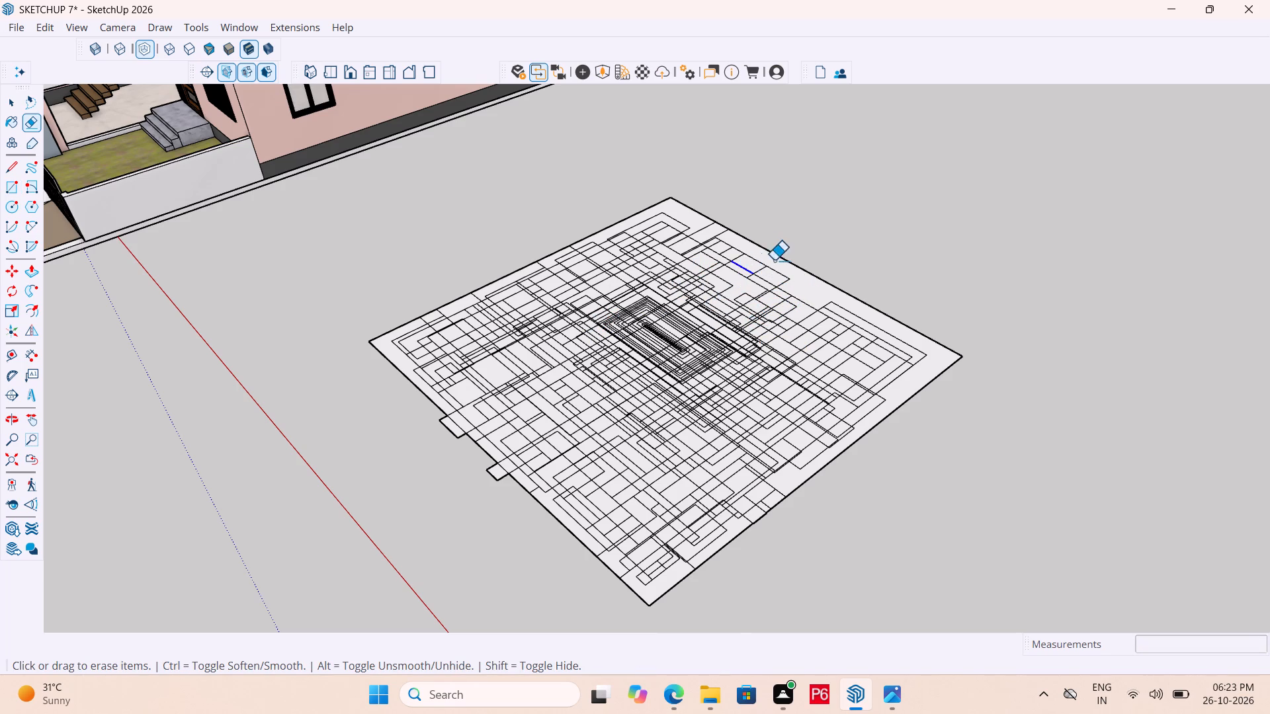
{"action": "left_click_drag", "start_coordinate": [774, 262], "coordinate": [757, 268]}
{"action": "left_click_drag", "start_coordinate": [748, 268], "coordinate": [736, 270]}
{"action": "left_click", "coordinate": [732, 270]}
{"action": "left_click", "coordinate": [730, 253]}
{"action": "left_click", "coordinate": [712, 248]}
{"action": "double_click", "coordinate": [708, 253]}
{"action": "left_click", "coordinate": [695, 257]}
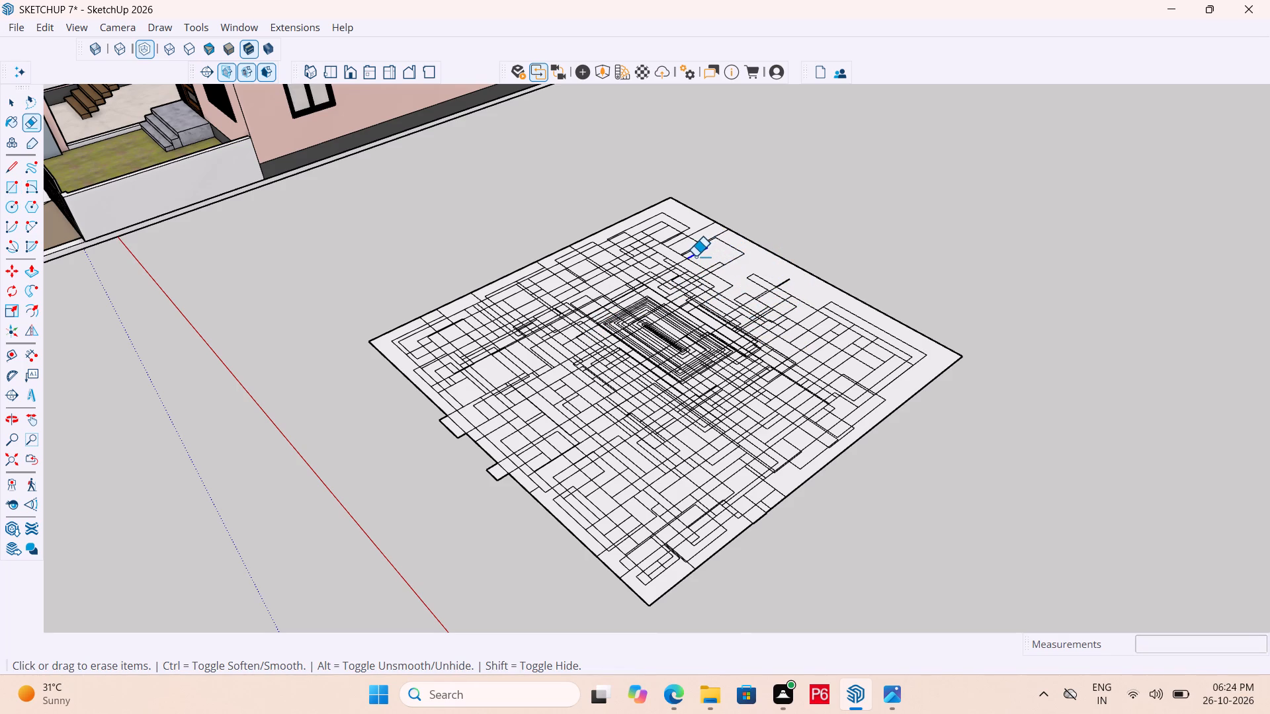
Erase the central nested rectangles and the lines crossing them with the Eraser.
{"action": "left_click_drag", "start_coordinate": [679, 295], "coordinate": [669, 290]}
{"action": "left_click", "coordinate": [648, 297]}
{"action": "left_click", "coordinate": [661, 303]}
{"action": "left_click_drag", "start_coordinate": [665, 301], "coordinate": [681, 299]}
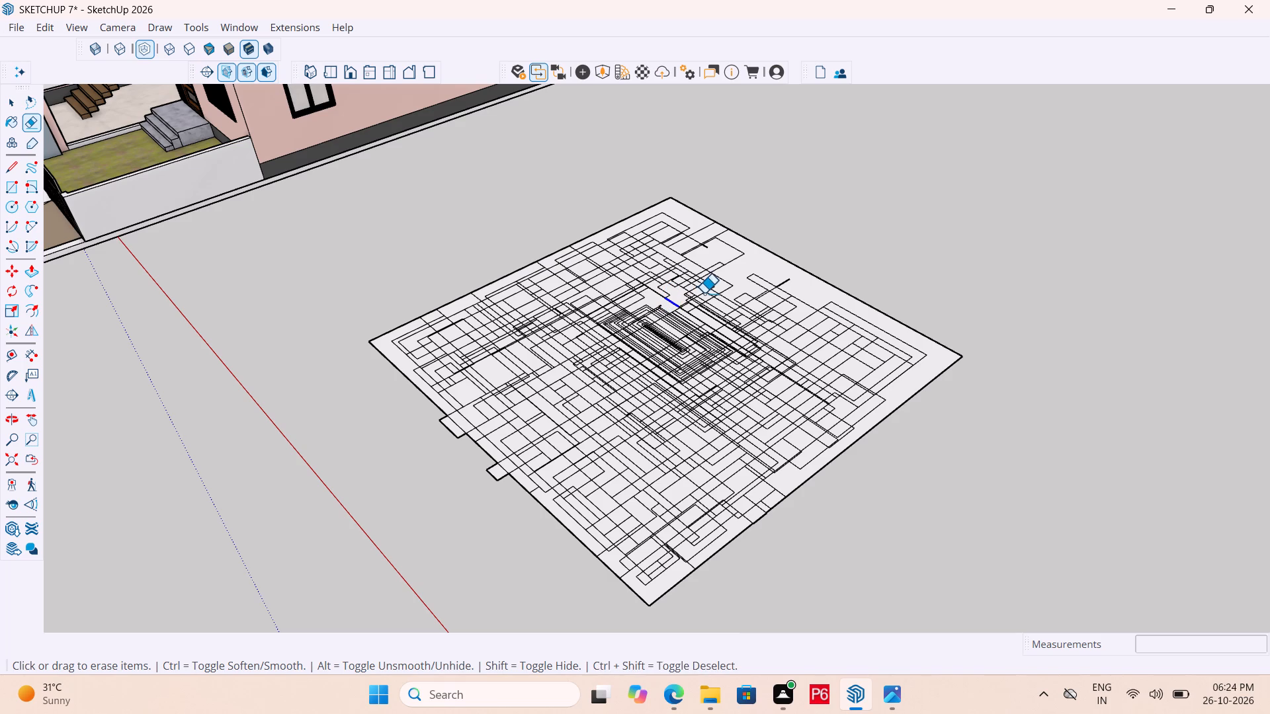
{"action": "left_click", "coordinate": [712, 297]}
{"action": "left_click_drag", "start_coordinate": [657, 338], "coordinate": [652, 329]}
{"action": "left_click_drag", "start_coordinate": [637, 316], "coordinate": [628, 315]}
{"action": "left_click_drag", "start_coordinate": [580, 317], "coordinate": [590, 314]}
{"action": "left_click_drag", "start_coordinate": [659, 314], "coordinate": [671, 310]}
{"action": "left_click_drag", "start_coordinate": [692, 308], "coordinate": [695, 308]}
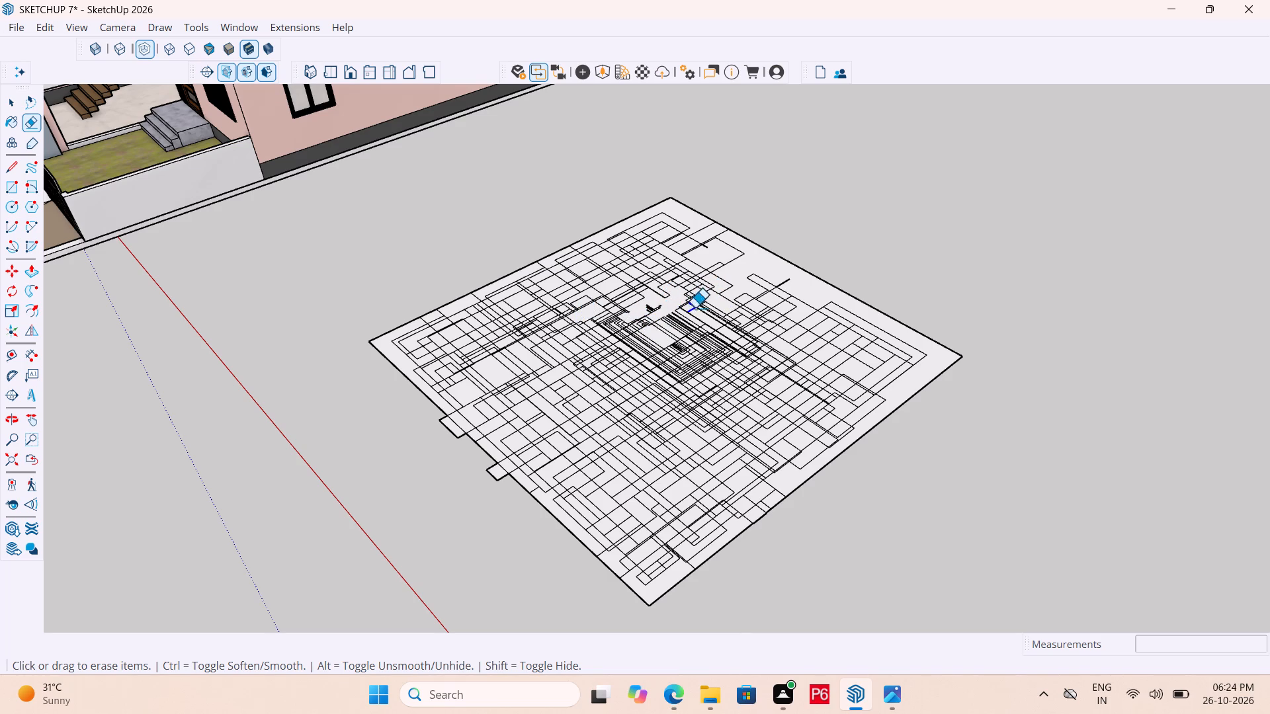
{"action": "left_click_drag", "start_coordinate": [695, 308], "coordinate": [685, 315]}
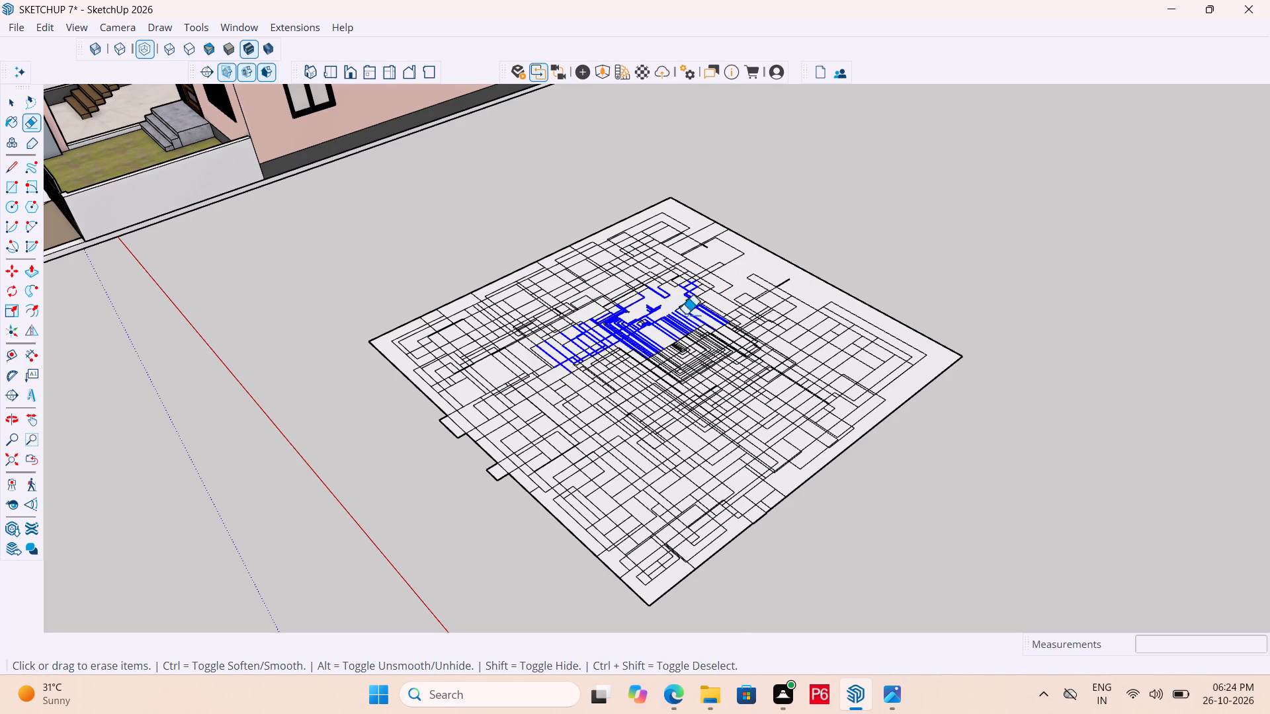
{"action": "left_click_drag", "start_coordinate": [685, 315], "coordinate": [738, 335]}
{"action": "left_click", "coordinate": [751, 333]}
{"action": "left_click_drag", "start_coordinate": [755, 333], "coordinate": [630, 414]}
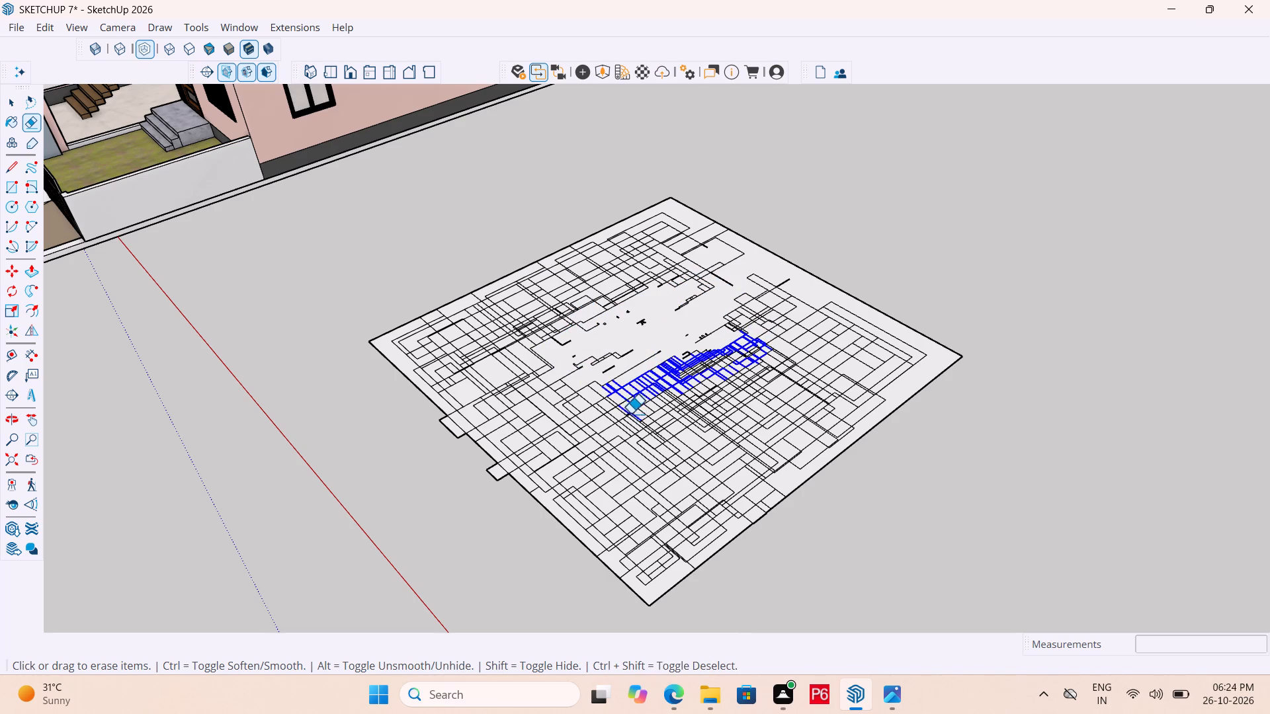
Erase the dense lines on the near side of the cleared centre, across towards the near-left edge.
{"action": "left_click_drag", "start_coordinate": [630, 414], "coordinate": [768, 357]}
{"action": "left_click_drag", "start_coordinate": [800, 352], "coordinate": [730, 385]}
{"action": "left_click_drag", "start_coordinate": [794, 356], "coordinate": [759, 368]}
{"action": "left_click_drag", "start_coordinate": [759, 368], "coordinate": [731, 368]}
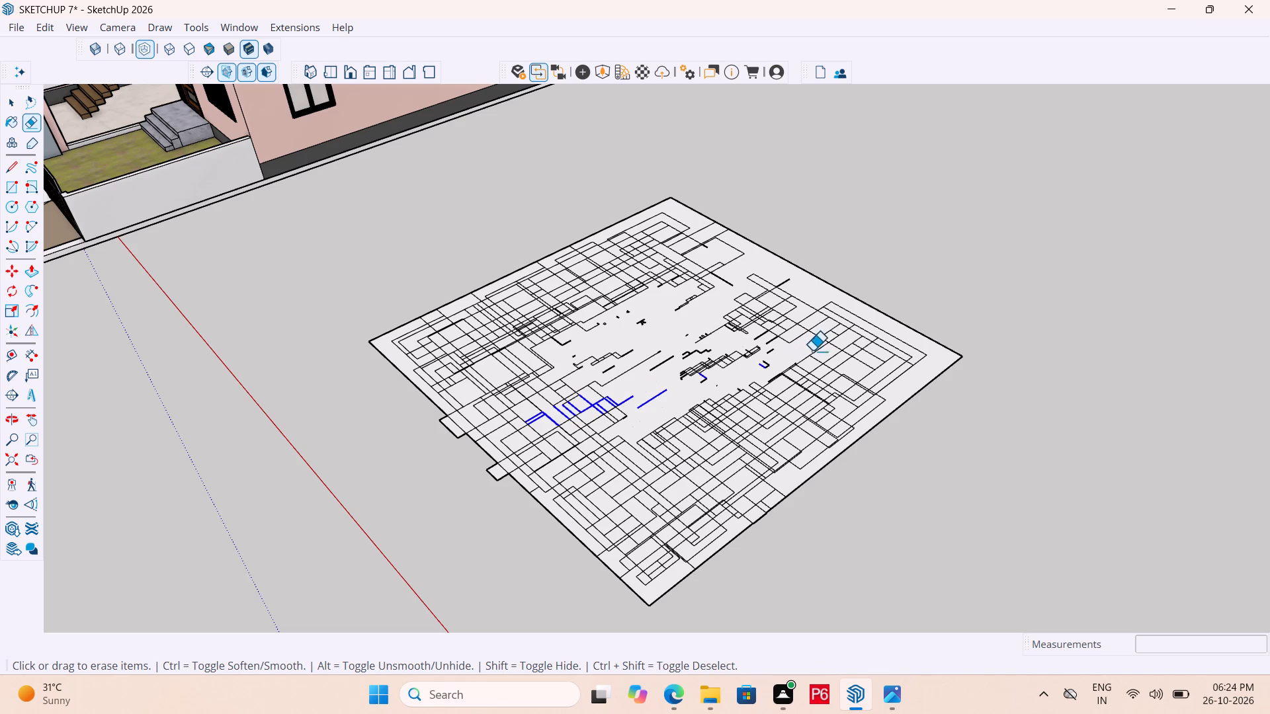
{"action": "left_click_drag", "start_coordinate": [771, 366], "coordinate": [780, 368]}
{"action": "left_click_drag", "start_coordinate": [749, 364], "coordinate": [736, 354]}
{"action": "left_click_drag", "start_coordinate": [736, 354], "coordinate": [755, 358]}
{"action": "left_click_drag", "start_coordinate": [740, 363], "coordinate": [675, 385]}
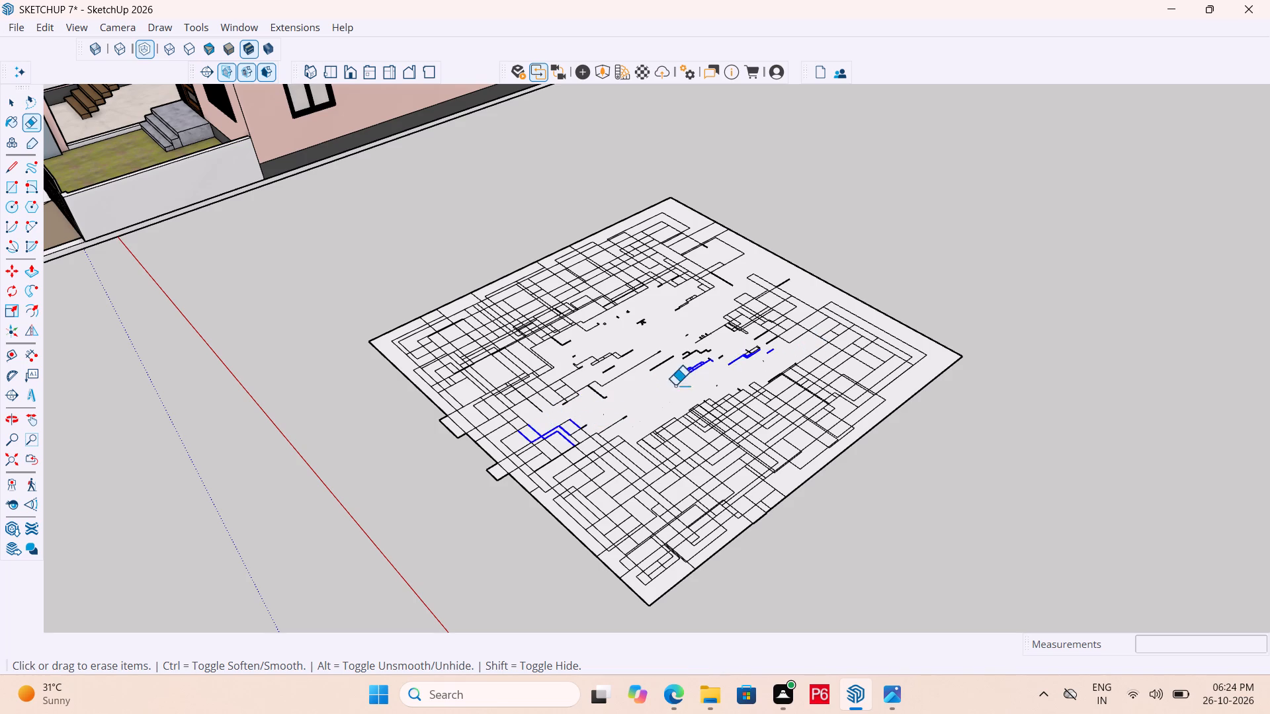
{"action": "left_click_drag", "start_coordinate": [675, 385], "coordinate": [713, 368]}
{"action": "left_click_drag", "start_coordinate": [708, 370], "coordinate": [685, 372]}
{"action": "left_click_drag", "start_coordinate": [744, 367], "coordinate": [767, 369]}
{"action": "left_click_drag", "start_coordinate": [786, 364], "coordinate": [738, 358]}
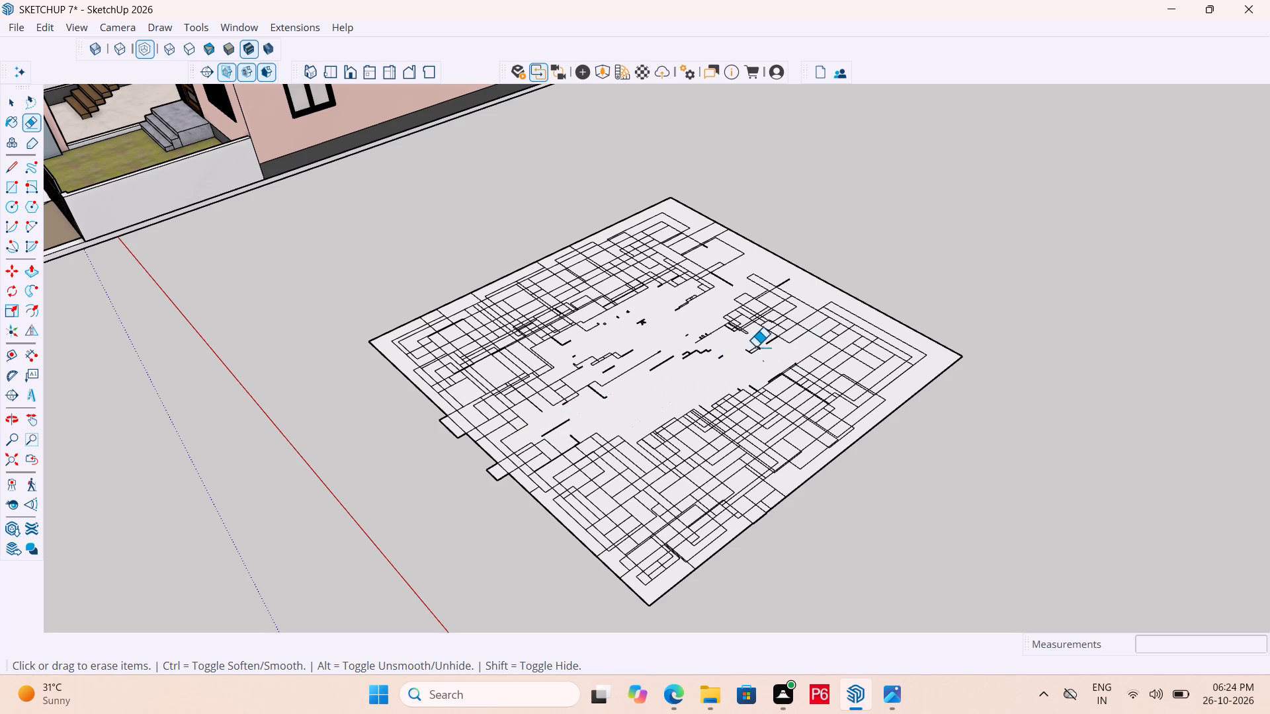
Erase the leftover line fragments in the middle of the slab.
{"action": "left_click_drag", "start_coordinate": [723, 366], "coordinate": [758, 346]}
{"action": "left_click_drag", "start_coordinate": [738, 353], "coordinate": [751, 346]}
{"action": "left_click_drag", "start_coordinate": [736, 352], "coordinate": [783, 351]}
{"action": "left_click", "coordinate": [783, 351]}
{"action": "left_click", "coordinate": [757, 358]}
{"action": "left_click_drag", "start_coordinate": [765, 353], "coordinate": [754, 366]}
{"action": "left_click_drag", "start_coordinate": [740, 372], "coordinate": [661, 360]}
{"action": "left_click_drag", "start_coordinate": [657, 360], "coordinate": [686, 346]}
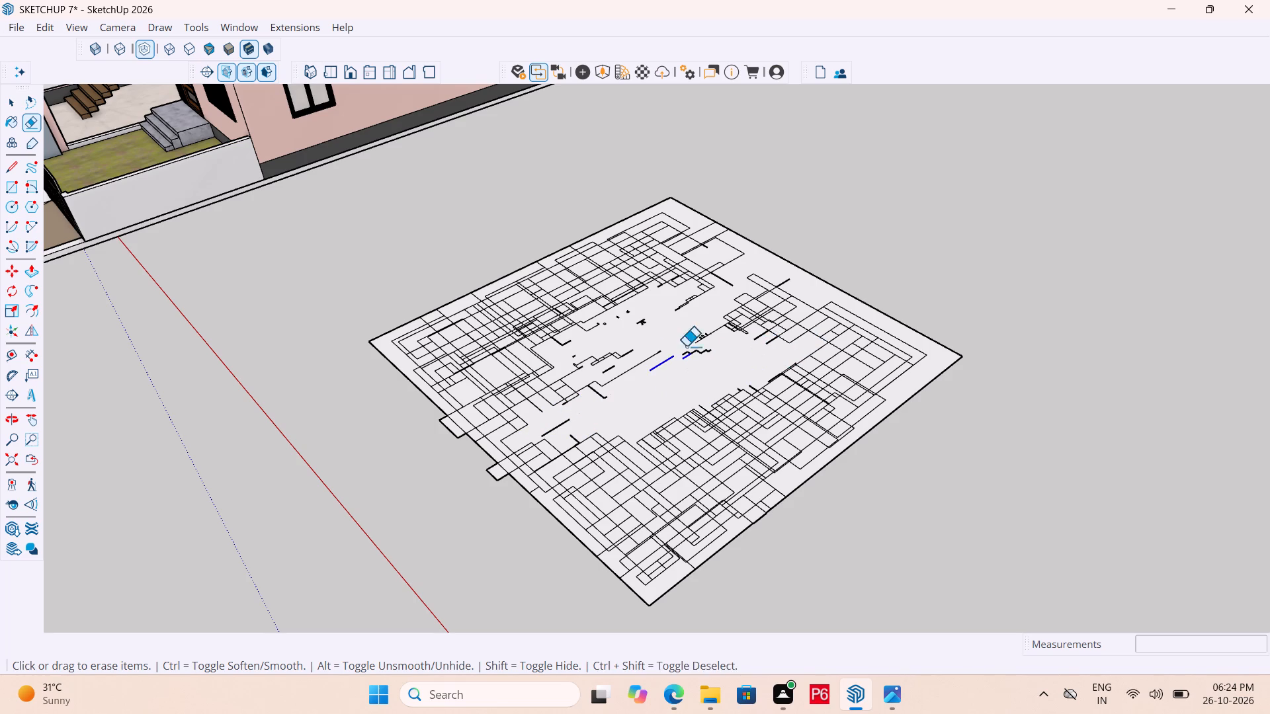
{"action": "left_click_drag", "start_coordinate": [686, 346], "coordinate": [706, 338]}
{"action": "left_click_drag", "start_coordinate": [661, 352], "coordinate": [714, 347]}
{"action": "left_click_drag", "start_coordinate": [695, 358], "coordinate": [712, 346]}
{"action": "left_click_drag", "start_coordinate": [681, 355], "coordinate": [699, 348]}
{"action": "left_click_drag", "start_coordinate": [707, 337], "coordinate": [719, 324]}
{"action": "left_click_drag", "start_coordinate": [731, 318], "coordinate": [745, 327]}
{"action": "left_click", "coordinate": [757, 327]}
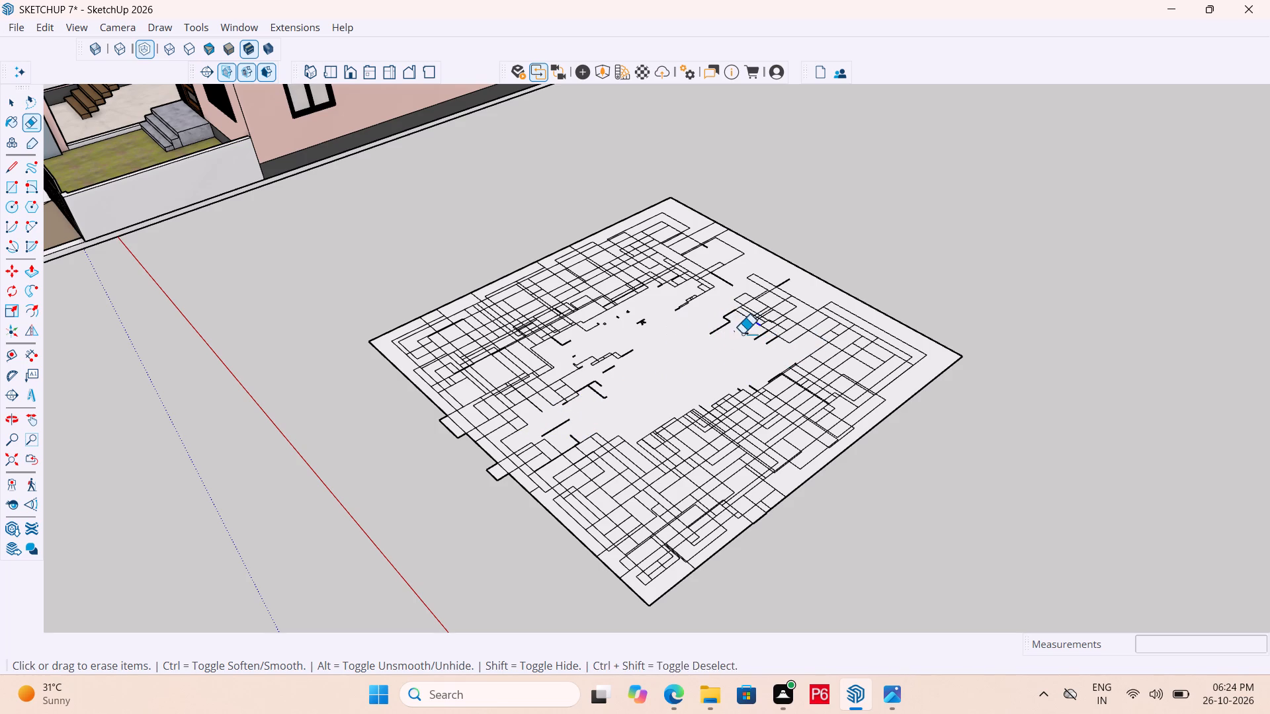
Erase the edges between the cleared centre and the slab's far-right side.
{"action": "left_click_drag", "start_coordinate": [716, 340], "coordinate": [749, 331]}
{"action": "left_click_drag", "start_coordinate": [749, 331], "coordinate": [724, 333]}
{"action": "left_click_drag", "start_coordinate": [725, 330], "coordinate": [697, 318]}
{"action": "left_click_drag", "start_coordinate": [684, 336], "coordinate": [739, 315]}
{"action": "left_click_drag", "start_coordinate": [761, 299], "coordinate": [663, 318]}
{"action": "left_click_drag", "start_coordinate": [676, 309], "coordinate": [673, 315]}
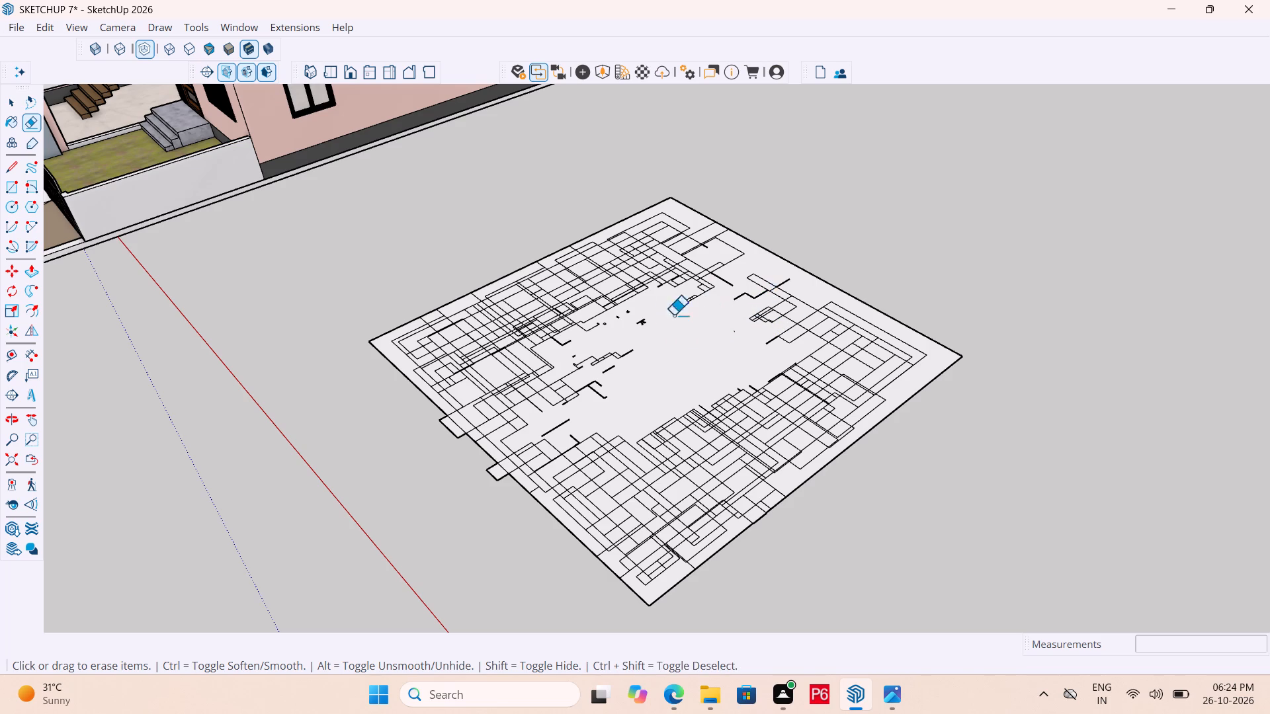
{"action": "left_click_drag", "start_coordinate": [673, 315], "coordinate": [700, 287]}
{"action": "left_click_drag", "start_coordinate": [702, 286], "coordinate": [697, 292]}
{"action": "left_click_drag", "start_coordinate": [720, 282], "coordinate": [700, 300]}
{"action": "left_click_drag", "start_coordinate": [711, 294], "coordinate": [682, 275]}
{"action": "left_click_drag", "start_coordinate": [675, 280], "coordinate": [665, 296]}
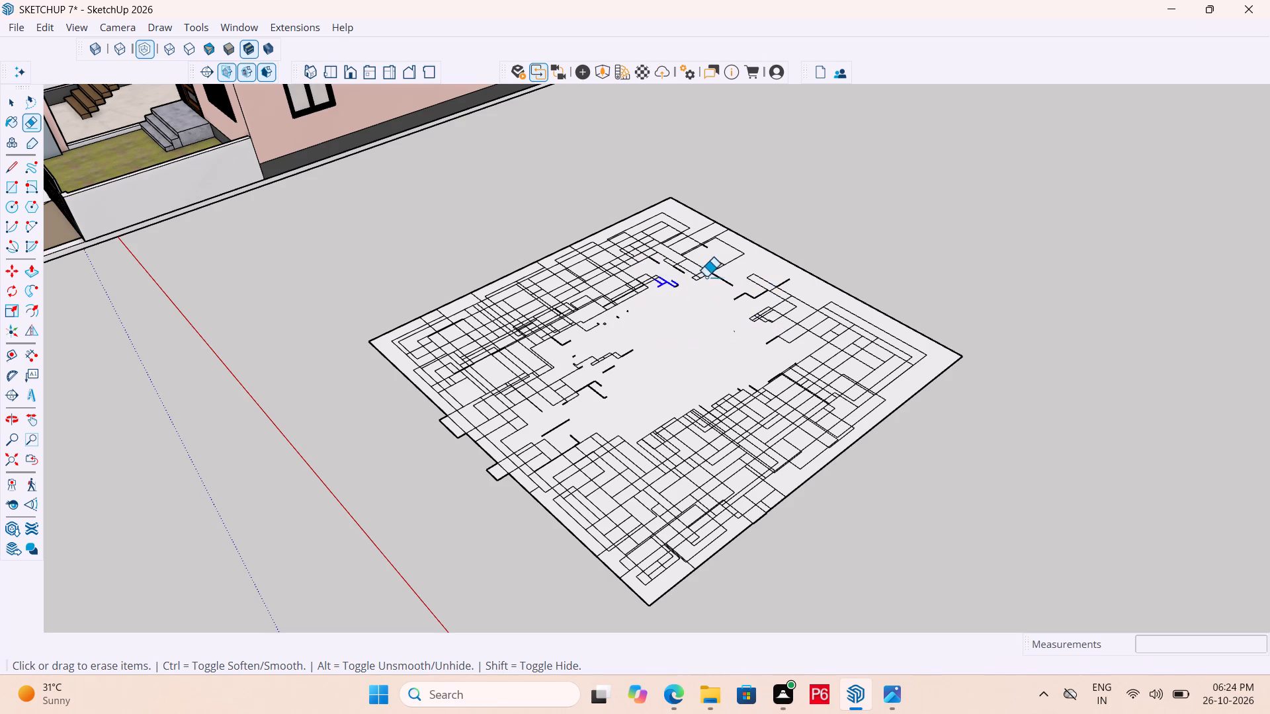
Erase the overlapping rectangle edges between the cleared centre and the slab's far-left edge.
{"action": "left_click_drag", "start_coordinate": [676, 288], "coordinate": [646, 290]}
{"action": "left_click_drag", "start_coordinate": [685, 276], "coordinate": [671, 287]}
{"action": "left_click_drag", "start_coordinate": [674, 282], "coordinate": [680, 270]}
{"action": "left_click_drag", "start_coordinate": [667, 273], "coordinate": [668, 266]}
{"action": "left_click_drag", "start_coordinate": [583, 279], "coordinate": [643, 260]}
{"action": "left_click", "coordinate": [644, 260]}
{"action": "left_click_drag", "start_coordinate": [645, 264], "coordinate": [573, 317]}
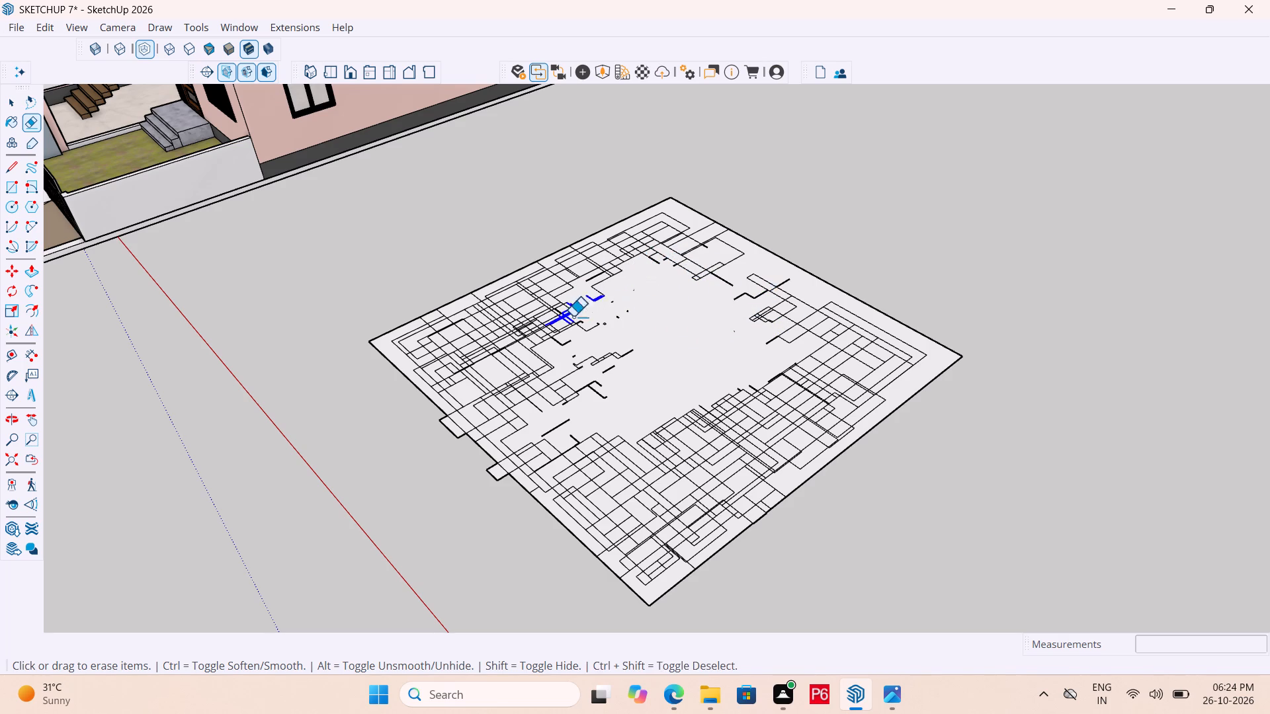
{"action": "left_click_drag", "start_coordinate": [573, 317], "coordinate": [654, 288]}
{"action": "left_click_drag", "start_coordinate": [659, 287], "coordinate": [648, 288]}
{"action": "left_click_drag", "start_coordinate": [573, 301], "coordinate": [585, 307]}
{"action": "left_click_drag", "start_coordinate": [573, 311], "coordinate": [601, 282]}
{"action": "left_click_drag", "start_coordinate": [625, 268], "coordinate": [618, 271]}
{"action": "left_click_drag", "start_coordinate": [579, 283], "coordinate": [545, 342]}
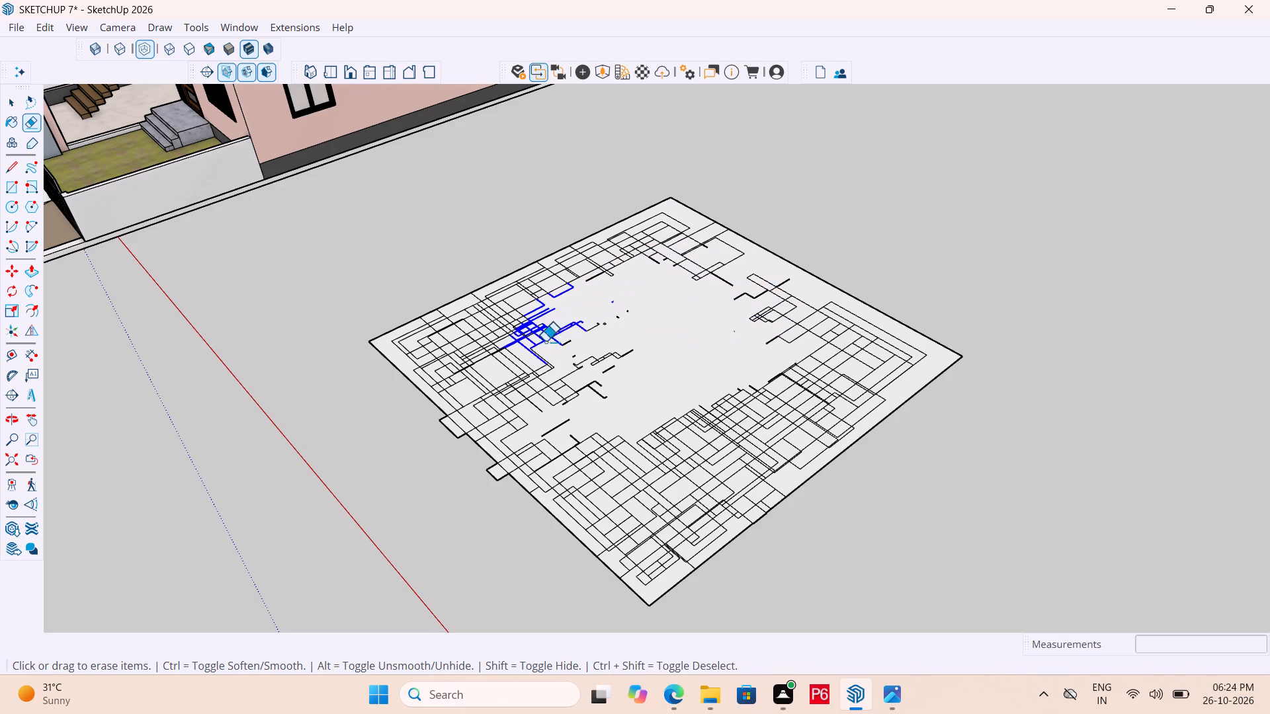
{"action": "left_click_drag", "start_coordinate": [545, 342], "coordinate": [642, 282]}
{"action": "left_click_drag", "start_coordinate": [620, 294], "coordinate": [538, 316]}
{"action": "left_click_drag", "start_coordinate": [544, 312], "coordinate": [579, 303]}
{"action": "left_click_drag", "start_coordinate": [603, 298], "coordinate": [626, 315]}
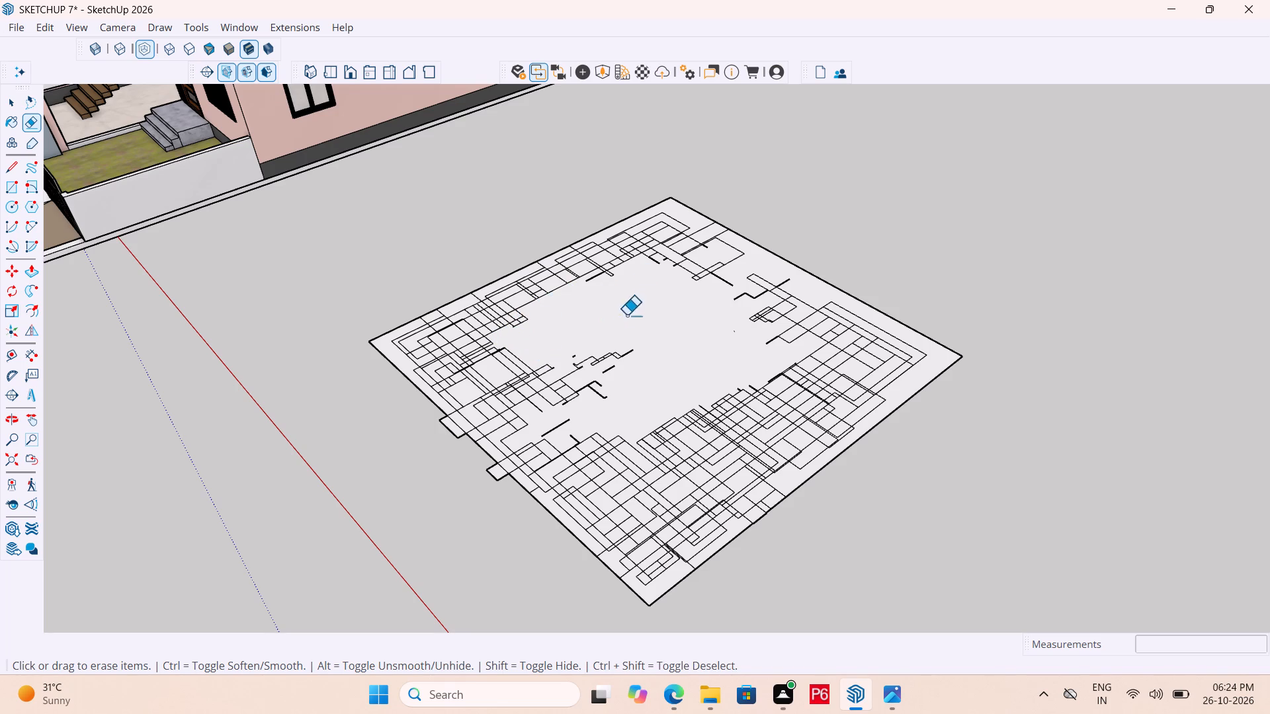
Erase the remaining fragments and rectangle edges between the cleared centre and the near-left edge.
{"action": "left_click_drag", "start_coordinate": [626, 315], "coordinate": [552, 352]}
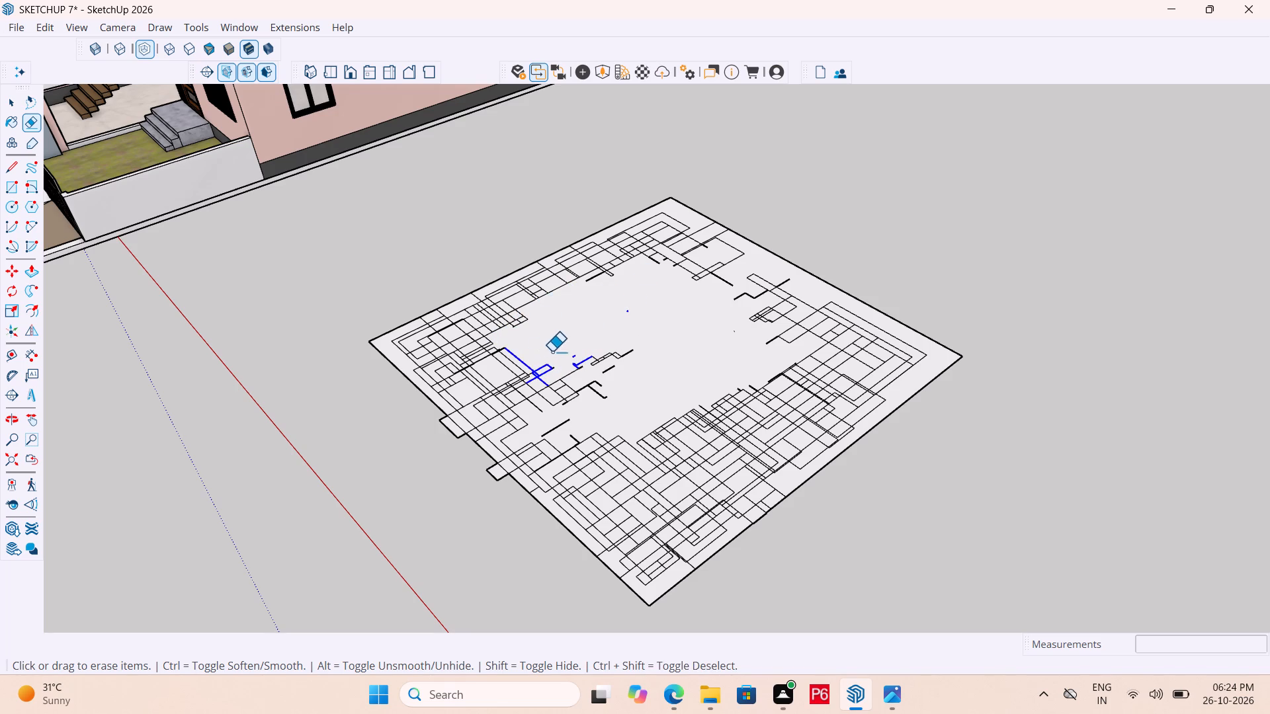
{"action": "left_click_drag", "start_coordinate": [552, 352], "coordinate": [607, 338]}
{"action": "left_click_drag", "start_coordinate": [610, 337], "coordinate": [587, 381]}
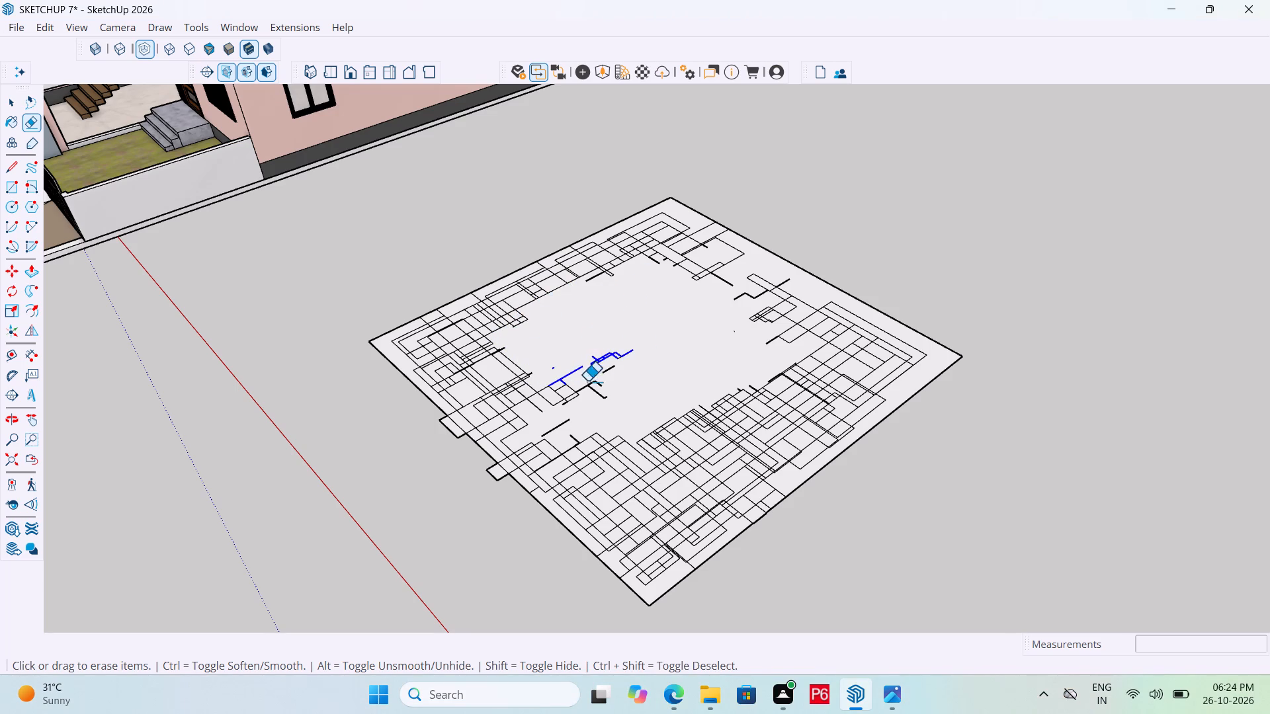
{"action": "left_click_drag", "start_coordinate": [587, 381], "coordinate": [613, 388]}
{"action": "left_click", "coordinate": [564, 399]}
{"action": "left_click_drag", "start_coordinate": [578, 422], "coordinate": [595, 407]}
{"action": "left_click_drag", "start_coordinate": [595, 407], "coordinate": [631, 370]}
{"action": "left_click_drag", "start_coordinate": [622, 377], "coordinate": [603, 387]}
{"action": "left_click_drag", "start_coordinate": [588, 401], "coordinate": [595, 375]}
{"action": "left_click_drag", "start_coordinate": [573, 391], "coordinate": [562, 406]}
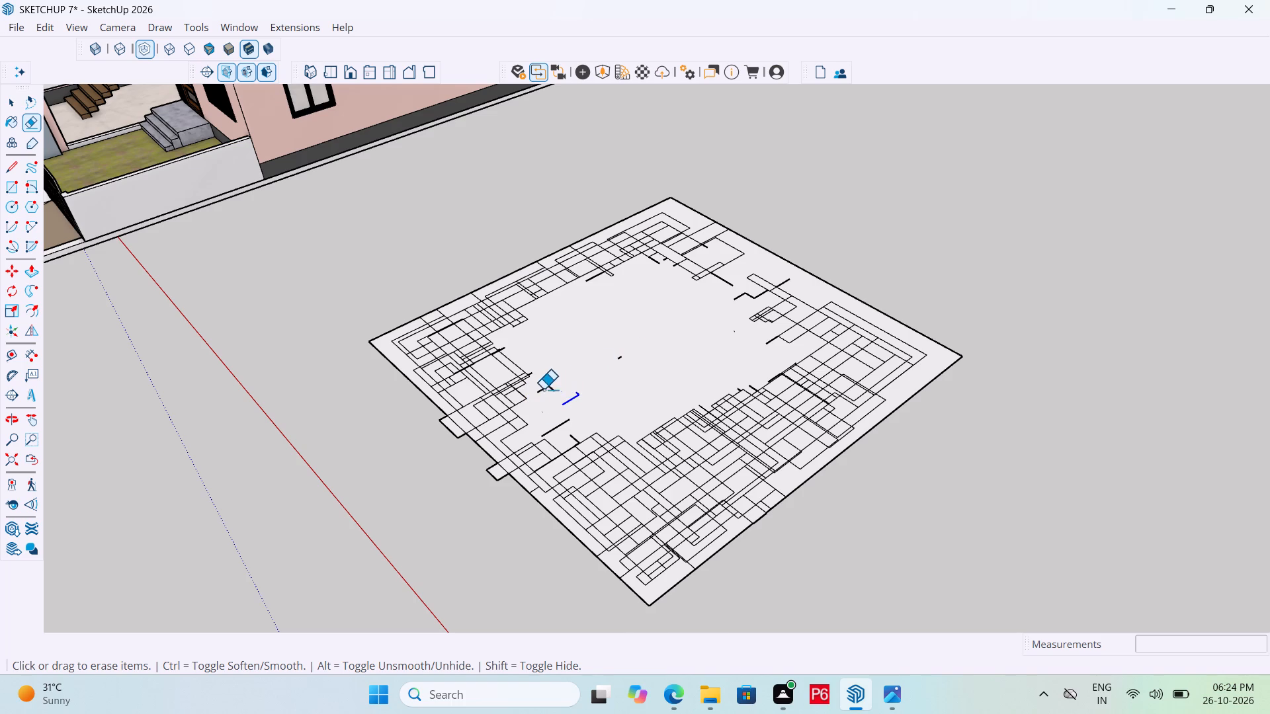
{"action": "left_click_drag", "start_coordinate": [563, 382], "coordinate": [538, 396]}
{"action": "left_click_drag", "start_coordinate": [562, 385], "coordinate": [568, 382]}
{"action": "left_click_drag", "start_coordinate": [653, 343], "coordinate": [618, 360]}
{"action": "left_click_drag", "start_coordinate": [614, 366], "coordinate": [562, 398]}
{"action": "left_click_drag", "start_coordinate": [560, 401], "coordinate": [546, 447]}
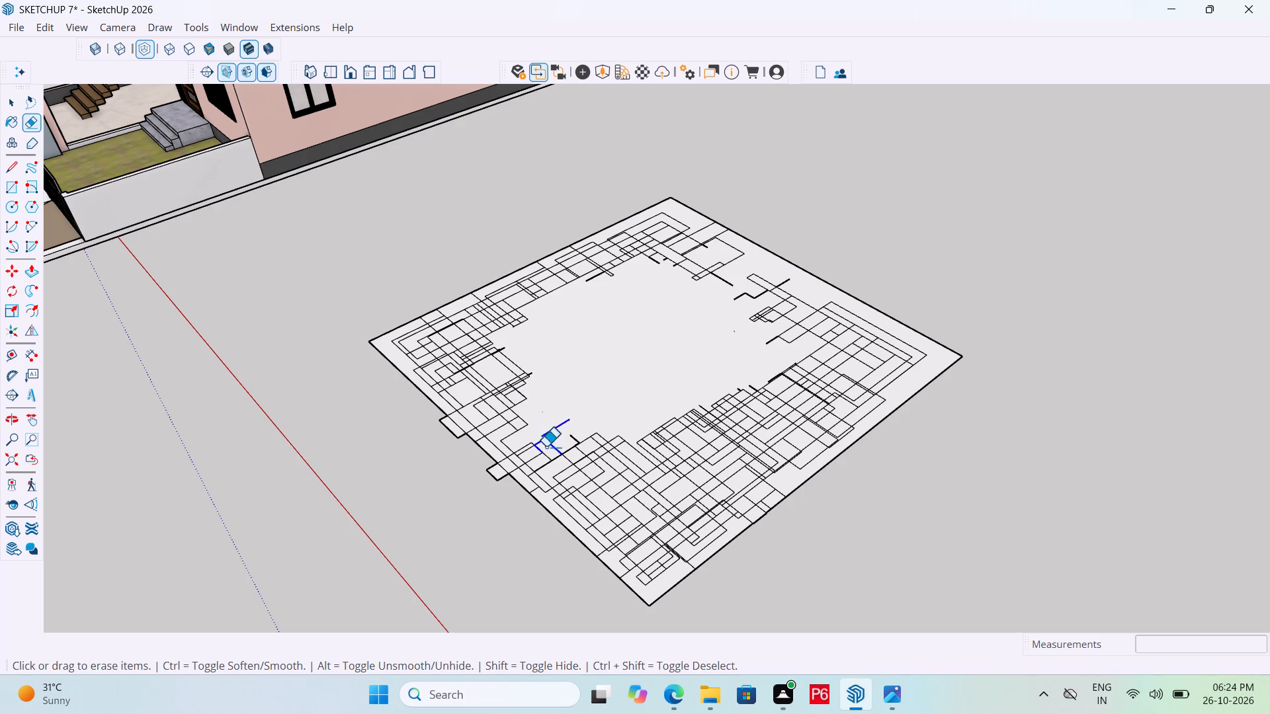
{"action": "left_click_drag", "start_coordinate": [546, 447], "coordinate": [578, 413]}
{"action": "left_click_drag", "start_coordinate": [546, 427], "coordinate": [575, 409]}
Erase the small rectangles and line fragments between the cleared centre and the middle of the slab's far-right side.
{"action": "left_click_drag", "start_coordinate": [709, 346], "coordinate": [732, 327]}
{"action": "left_click_drag", "start_coordinate": [748, 307], "coordinate": [755, 331]}
{"action": "left_click_drag", "start_coordinate": [743, 335], "coordinate": [734, 339]}
{"action": "left_click_drag", "start_coordinate": [710, 348], "coordinate": [781, 316]}
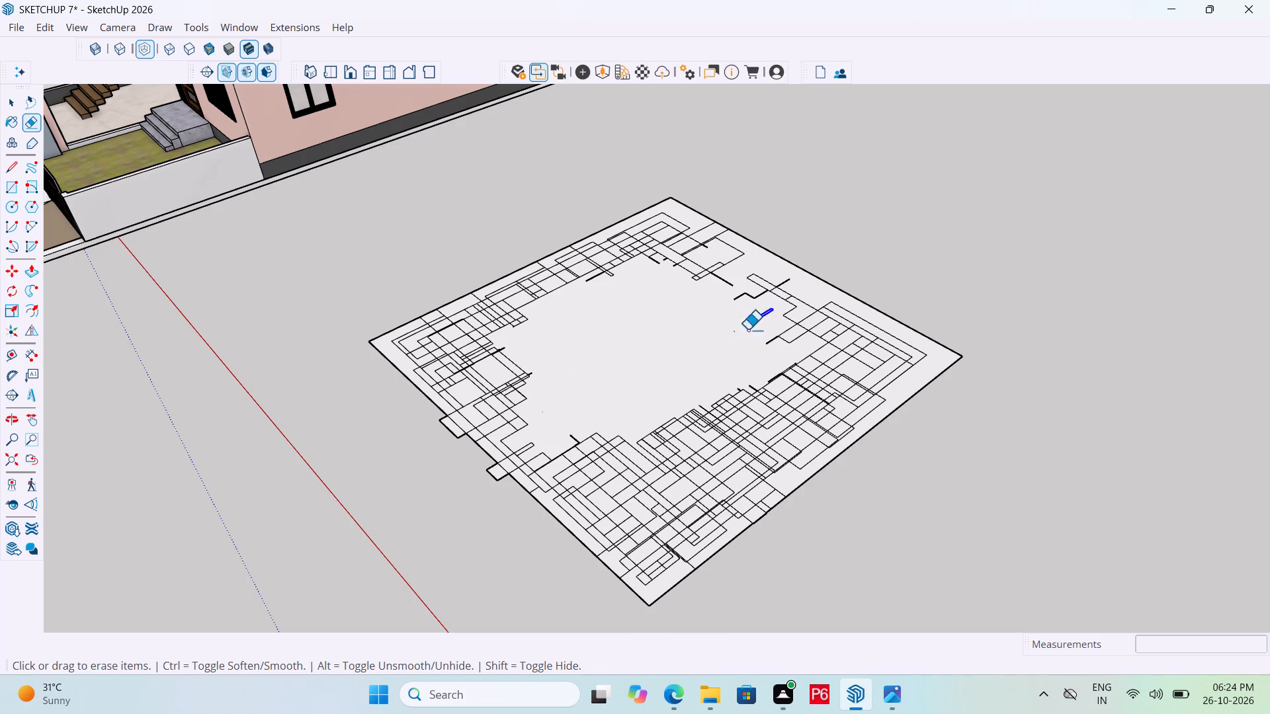
{"action": "left_click_drag", "start_coordinate": [723, 335], "coordinate": [742, 327]}
{"action": "left_click_drag", "start_coordinate": [786, 315], "coordinate": [796, 313]}
{"action": "left_click_drag", "start_coordinate": [796, 313], "coordinate": [786, 322]}
{"action": "left_click_drag", "start_coordinate": [781, 327], "coordinate": [722, 353]}
{"action": "left_click_drag", "start_coordinate": [751, 344], "coordinate": [805, 322]}
{"action": "left_click_drag", "start_coordinate": [805, 322], "coordinate": [713, 341]}
Erase the rectangle edges and fragments close to the middle of the slab's far-right boundary.
{"action": "left_click_drag", "start_coordinate": [792, 309], "coordinate": [766, 303]}
{"action": "left_click_drag", "start_coordinate": [763, 303], "coordinate": [804, 290]}
{"action": "left_click_drag", "start_coordinate": [817, 290], "coordinate": [809, 292]}
{"action": "left_click_drag", "start_coordinate": [796, 292], "coordinate": [792, 276]}
{"action": "left_click_drag", "start_coordinate": [792, 276], "coordinate": [756, 292]}
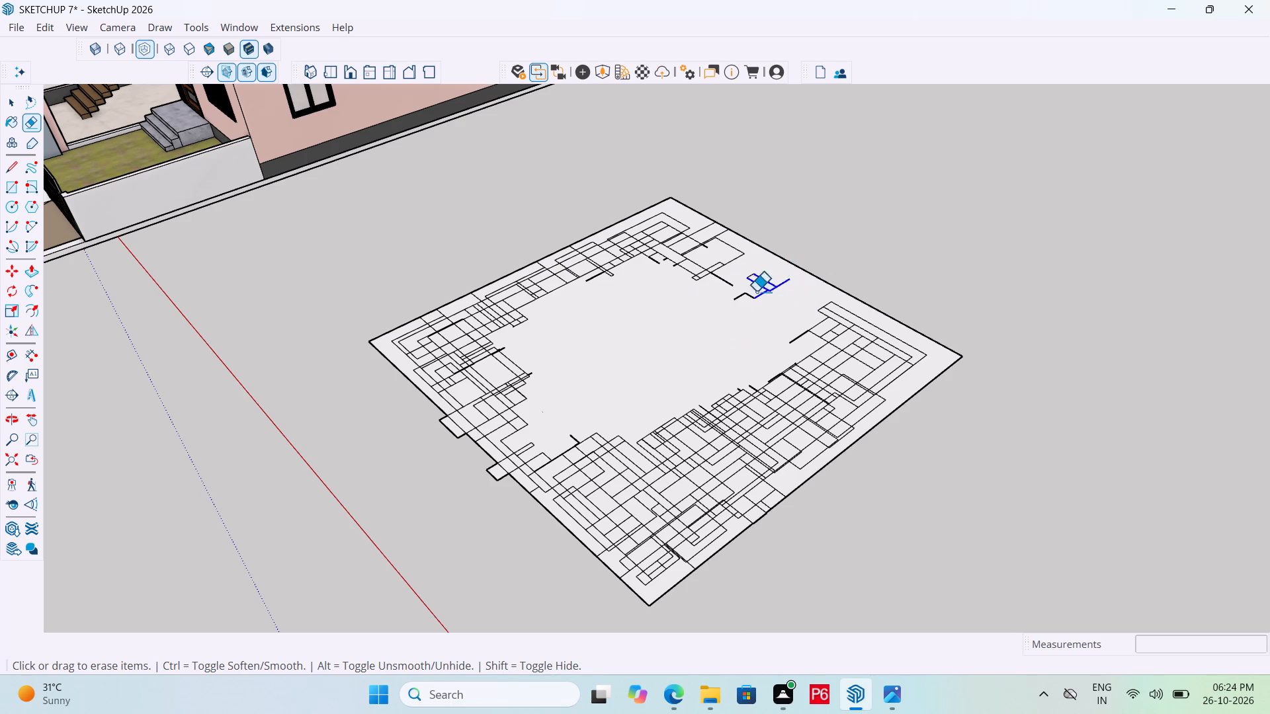
{"action": "left_click_drag", "start_coordinate": [756, 292], "coordinate": [748, 294]}
{"action": "left_click", "coordinate": [710, 300]}
{"action": "left_click_drag", "start_coordinate": [726, 289], "coordinate": [756, 275]}
{"action": "left_click_drag", "start_coordinate": [767, 273], "coordinate": [738, 287]}
{"action": "left_click_drag", "start_coordinate": [750, 297], "coordinate": [729, 307]}
Erase the leftover fragment beside the cleared centre and the outermost rectangle edges near the slab's right corner.
{"action": "left_click_drag", "start_coordinate": [718, 310], "coordinate": [841, 297]}
{"action": "left_click_drag", "start_coordinate": [838, 301], "coordinate": [722, 301]}
{"action": "left_click_drag", "start_coordinate": [722, 302], "coordinate": [865, 323]}
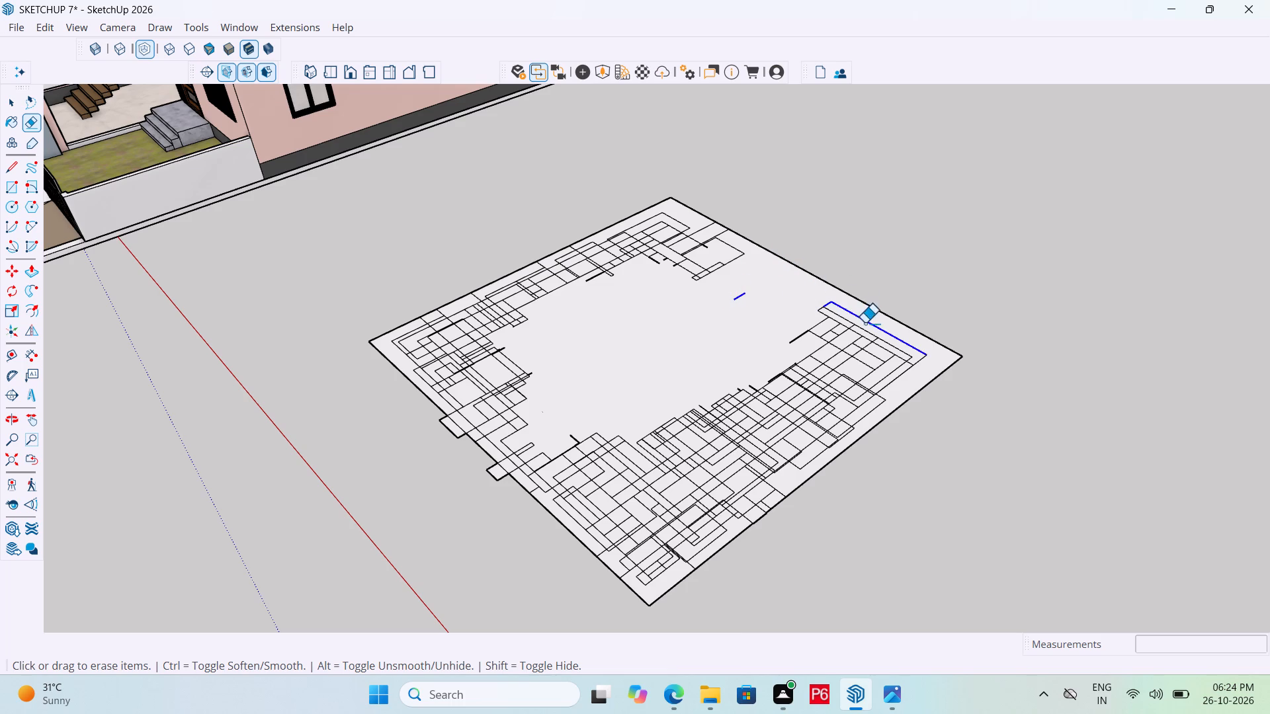
{"action": "left_click_drag", "start_coordinate": [865, 323], "coordinate": [790, 305]}
{"action": "left_click_drag", "start_coordinate": [806, 306], "coordinate": [845, 303]}
{"action": "left_click_drag", "start_coordinate": [850, 303], "coordinate": [781, 334]}
Erase the dense overlapping rectangles in a continuous band along the slab's near-right, near-left and far-left sides.
{"action": "left_click_drag", "start_coordinate": [808, 329], "coordinate": [820, 354]}
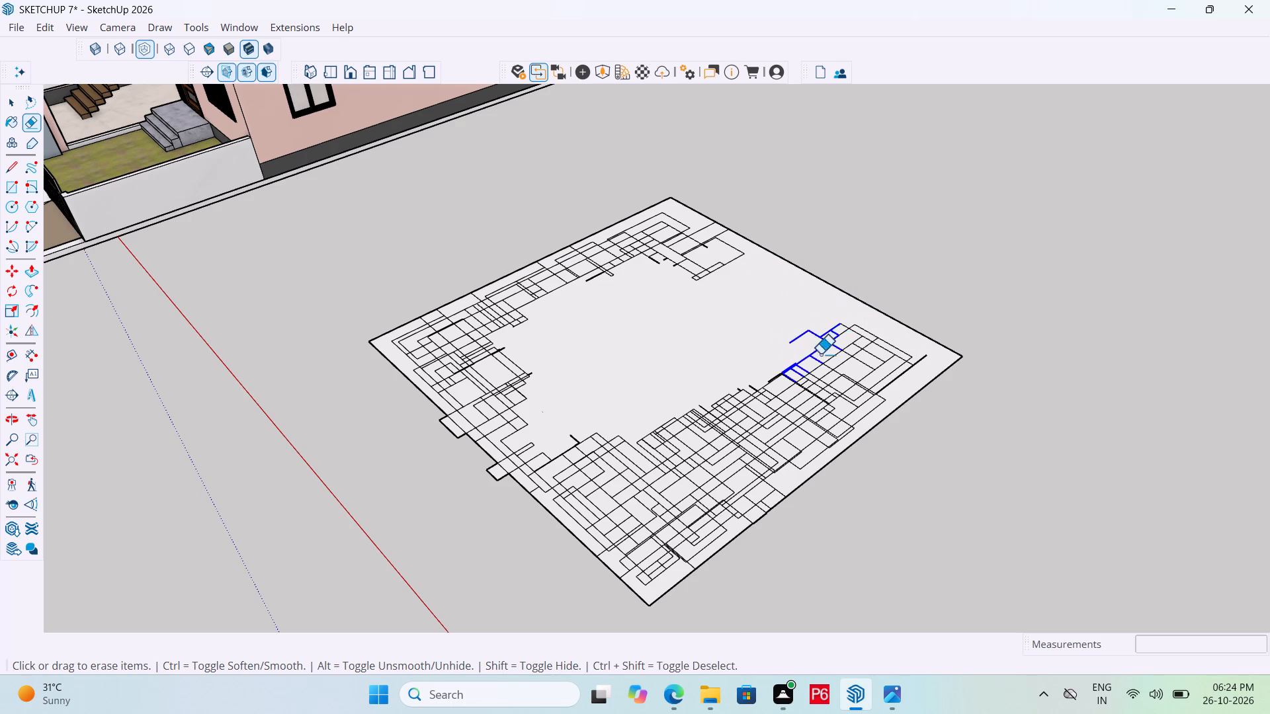
{"action": "left_click_drag", "start_coordinate": [820, 354], "coordinate": [712, 442]}
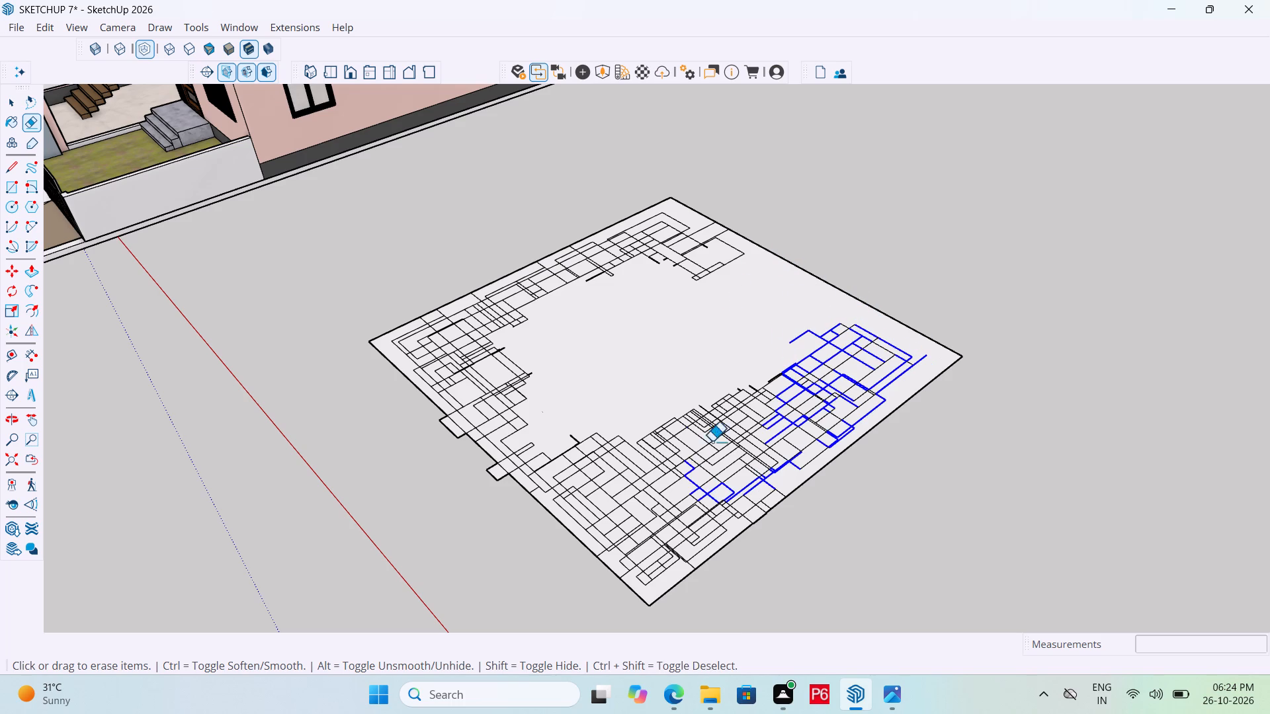
{"action": "left_click_drag", "start_coordinate": [712, 442], "coordinate": [661, 549]}
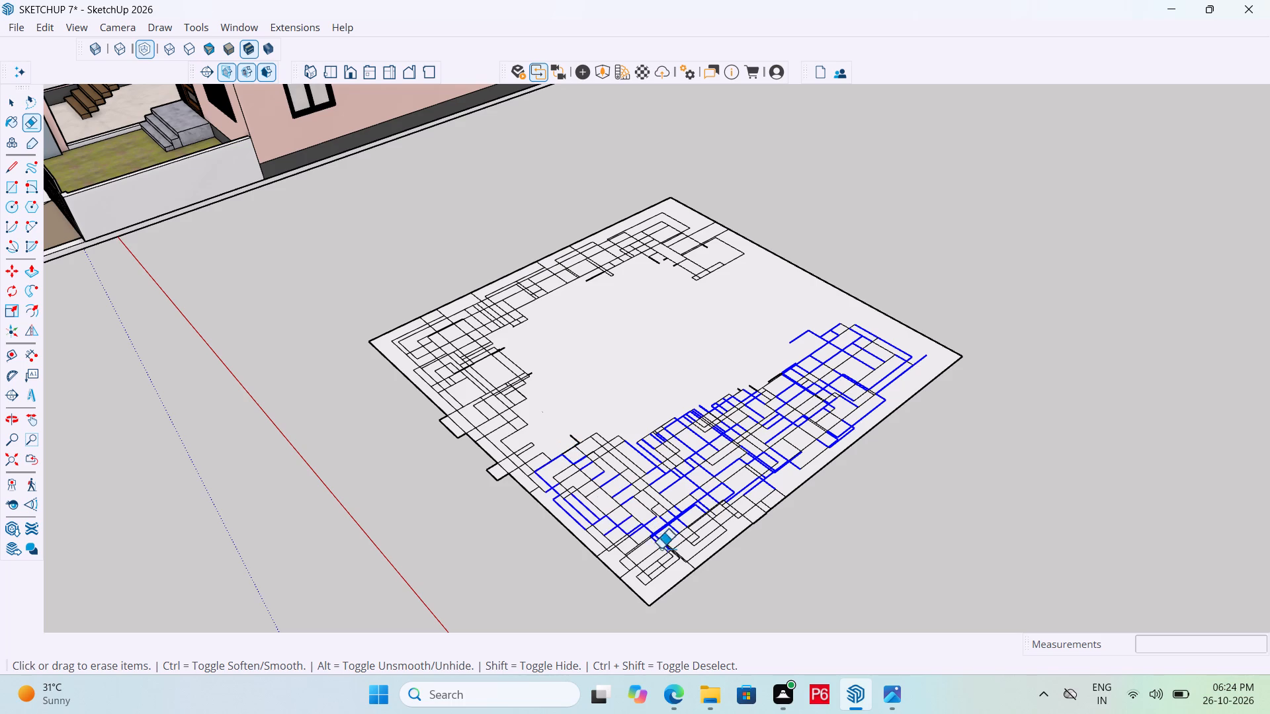
{"action": "left_click_drag", "start_coordinate": [661, 549], "coordinate": [489, 434]}
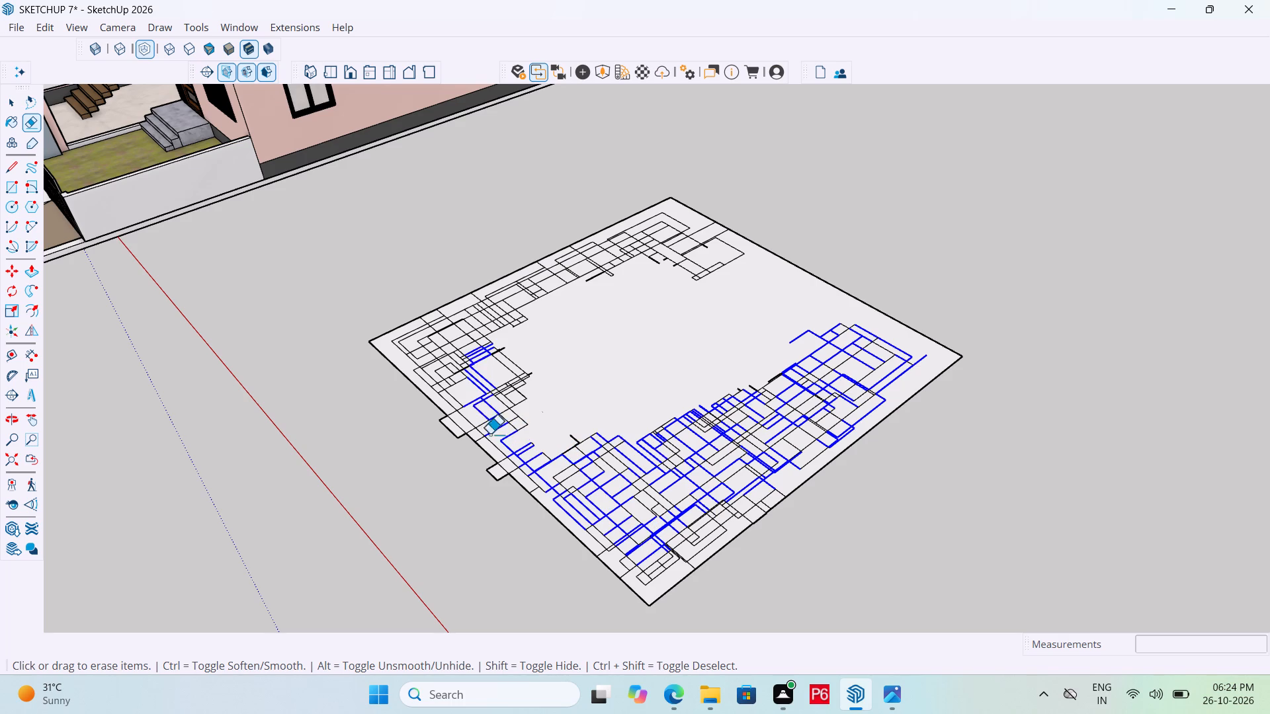
{"action": "left_click_drag", "start_coordinate": [489, 434], "coordinate": [474, 329]}
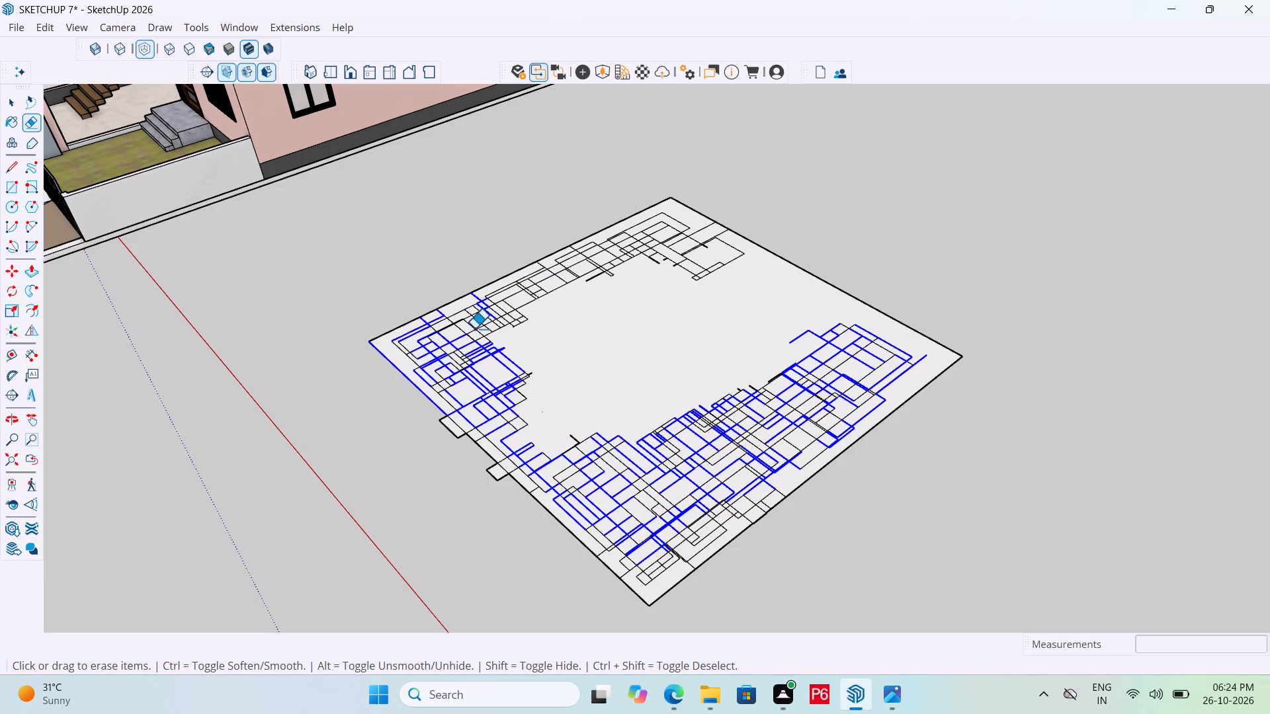
{"action": "left_click_drag", "start_coordinate": [474, 329], "coordinate": [589, 260]}
Erase the rectangles at the slab's far corner together with the far-left boundary line and adjacent fragments.
{"action": "left_click_drag", "start_coordinate": [613, 245], "coordinate": [572, 268]}
{"action": "left_click_drag", "start_coordinate": [534, 295], "coordinate": [587, 281]}
{"action": "left_click_drag", "start_coordinate": [597, 272], "coordinate": [704, 243]}
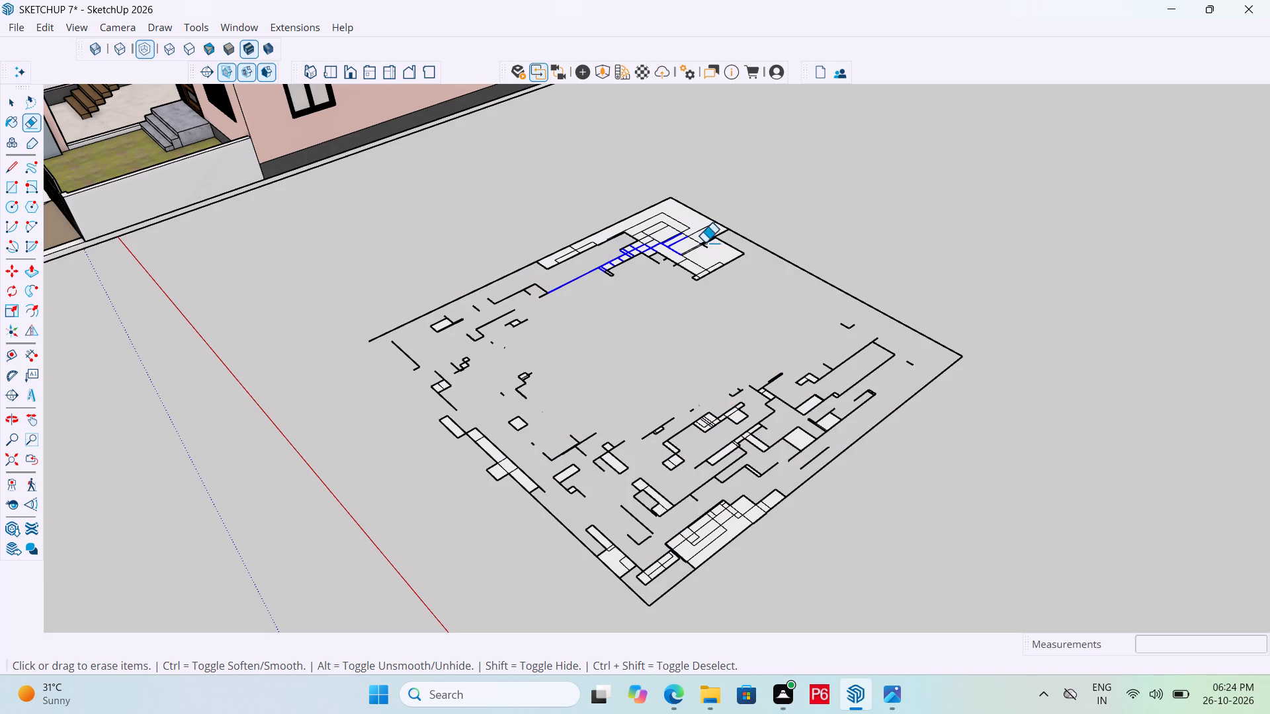
{"action": "left_click_drag", "start_coordinate": [704, 243], "coordinate": [695, 205]}
{"action": "left_click_drag", "start_coordinate": [671, 205], "coordinate": [648, 234]}
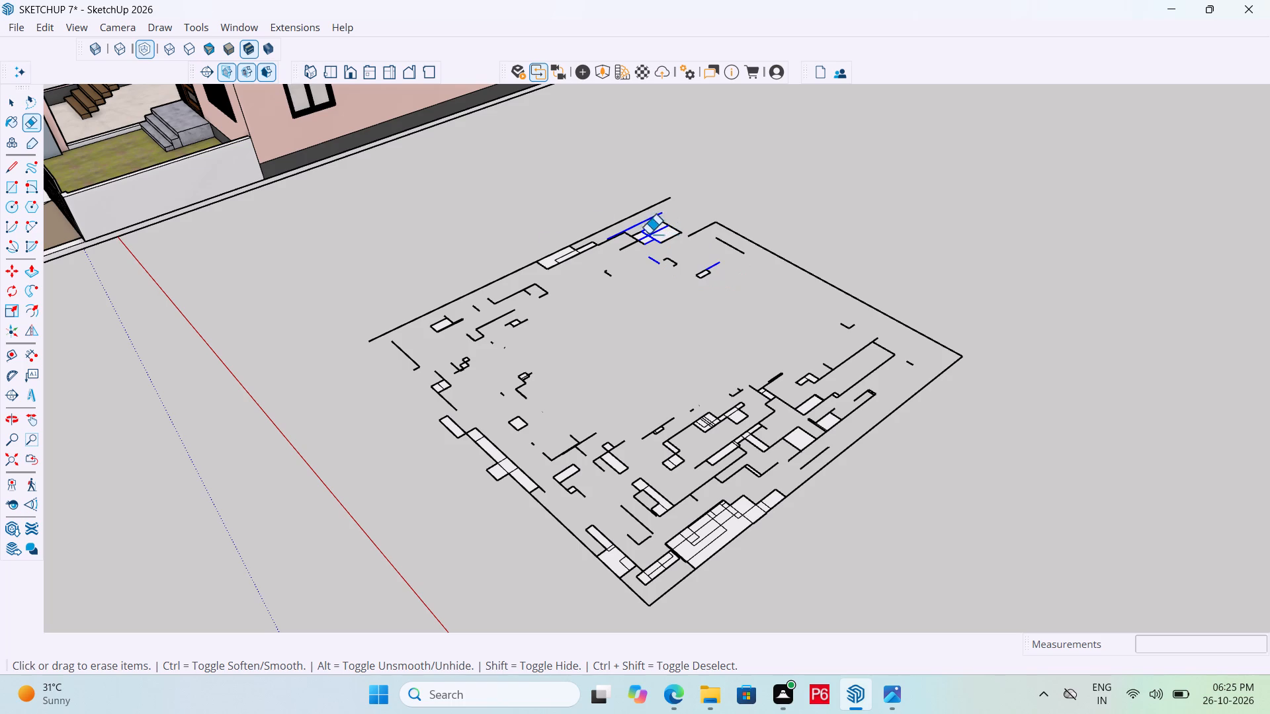
{"action": "left_click_drag", "start_coordinate": [648, 234], "coordinate": [671, 227]}
{"action": "left_click_drag", "start_coordinate": [659, 251], "coordinate": [565, 273]}
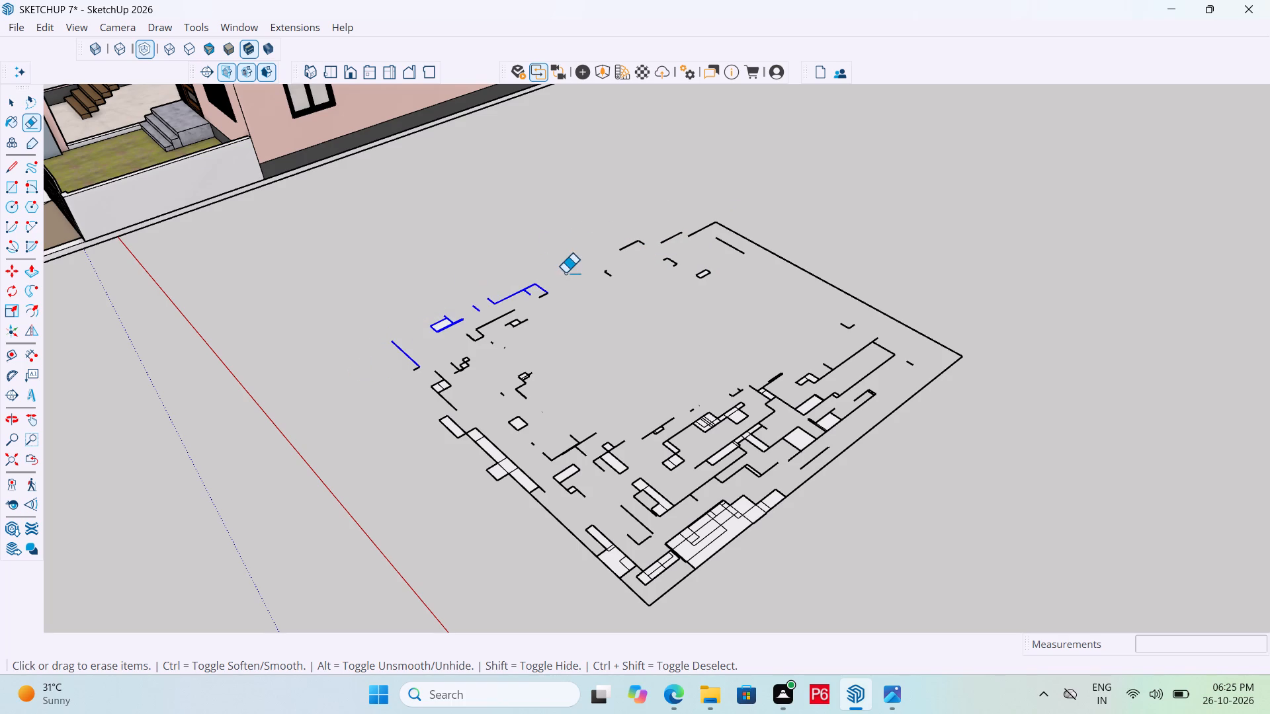
{"action": "left_click_drag", "start_coordinate": [565, 273], "coordinate": [589, 253]}
{"action": "left_click_drag", "start_coordinate": [620, 235], "coordinate": [683, 208]}
{"action": "left_click_drag", "start_coordinate": [692, 208], "coordinate": [686, 220]}
Erase the scattered fragments and small rectangles around the slab's left corner.
{"action": "left_click_drag", "start_coordinate": [652, 244], "coordinate": [423, 386]}
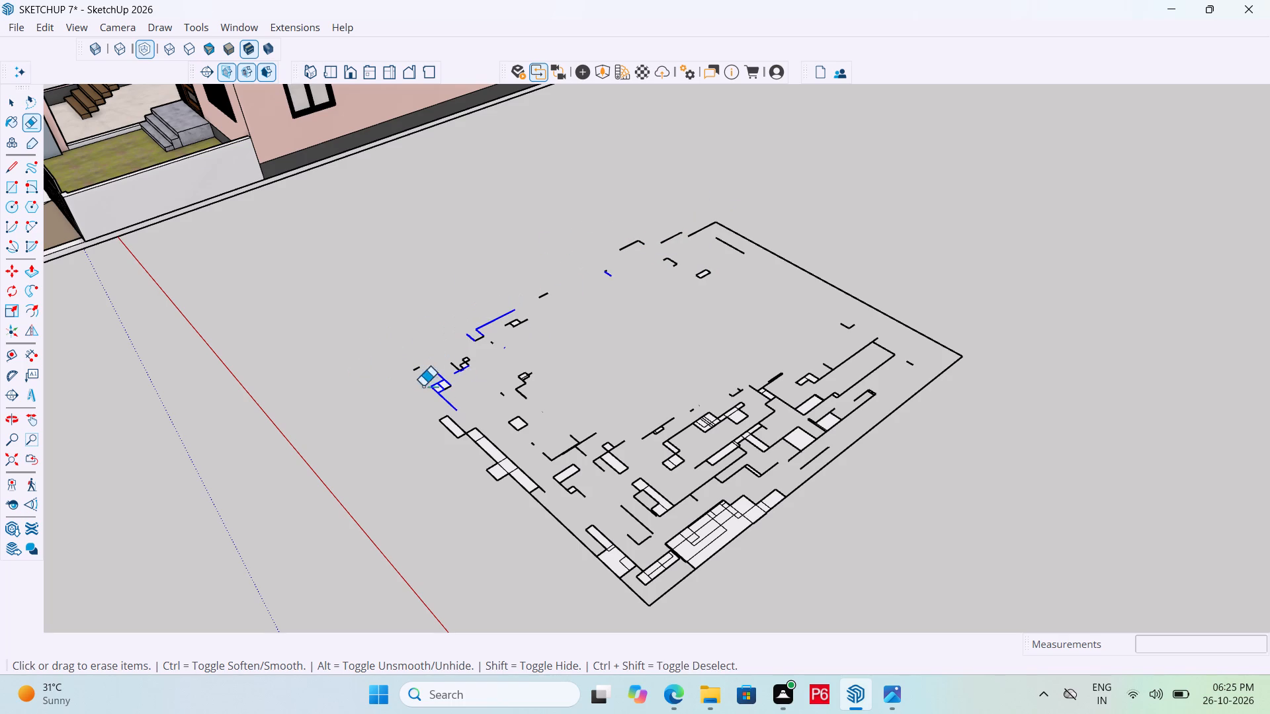
{"action": "left_click_drag", "start_coordinate": [423, 386], "coordinate": [459, 368]}
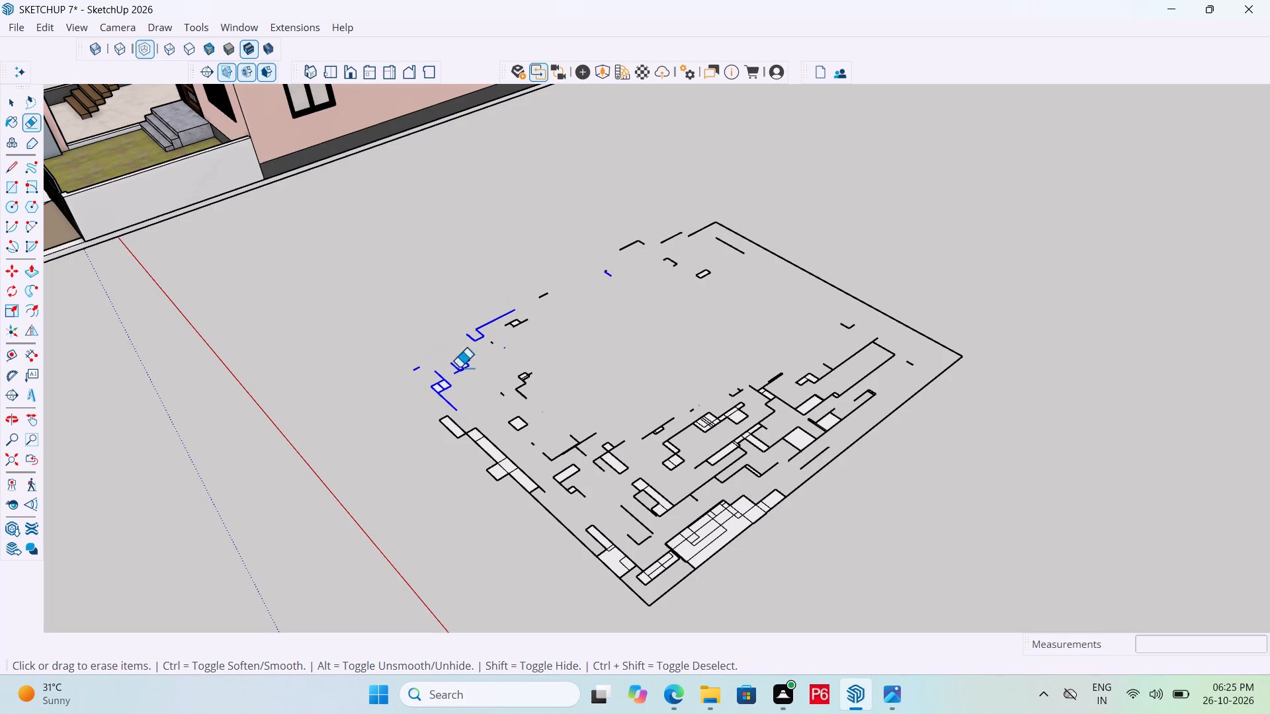
{"action": "left_click_drag", "start_coordinate": [459, 368], "coordinate": [526, 312]}
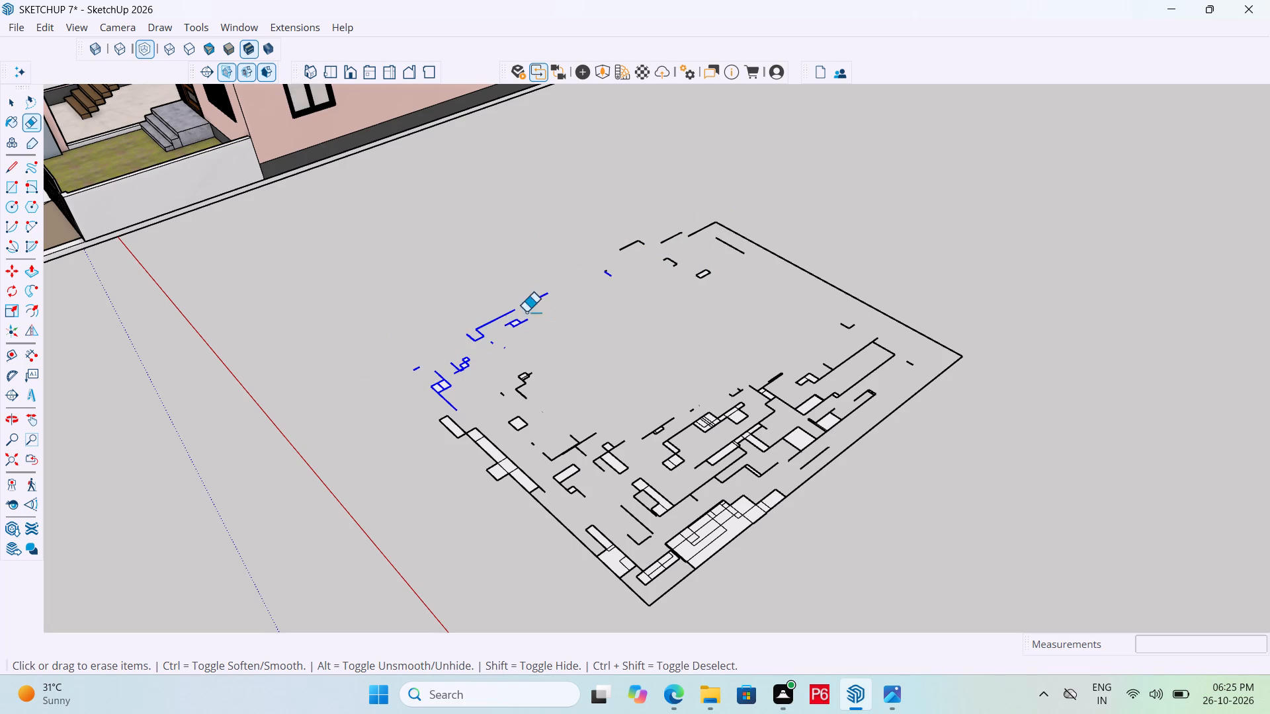
{"action": "left_click_drag", "start_coordinate": [526, 312], "coordinate": [553, 376]}
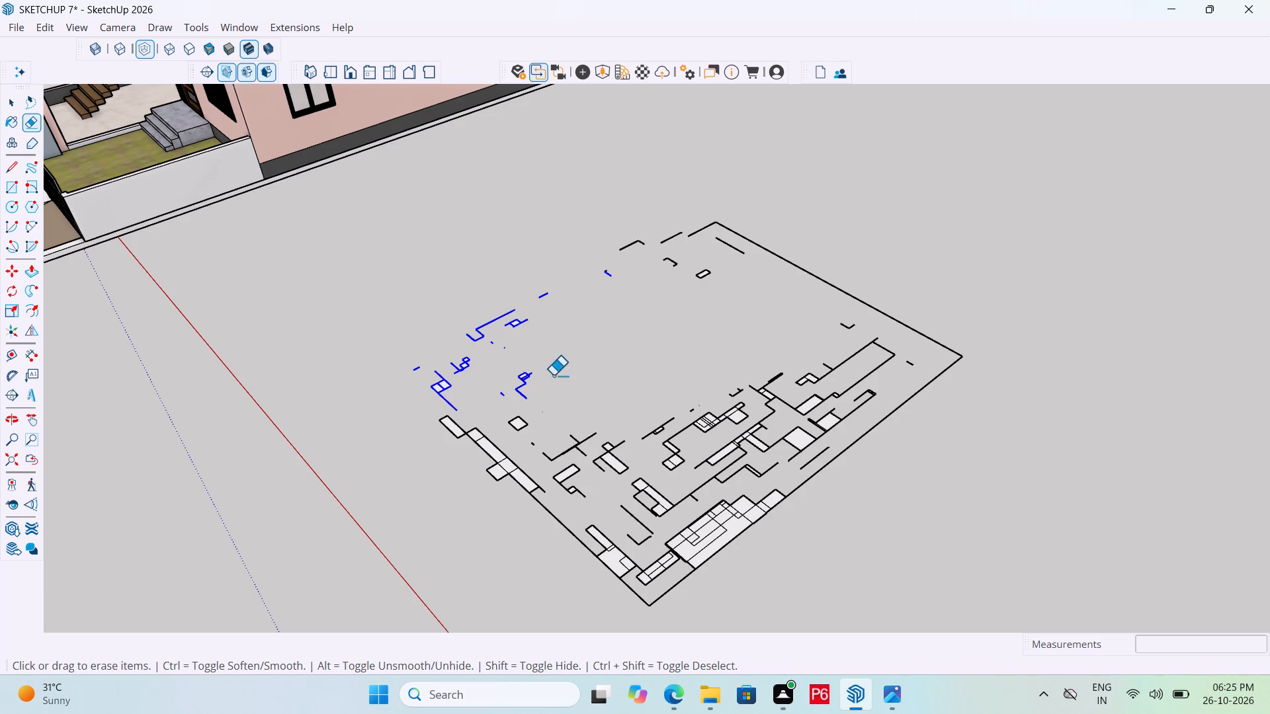
{"action": "left_click_drag", "start_coordinate": [553, 376], "coordinate": [452, 417]}
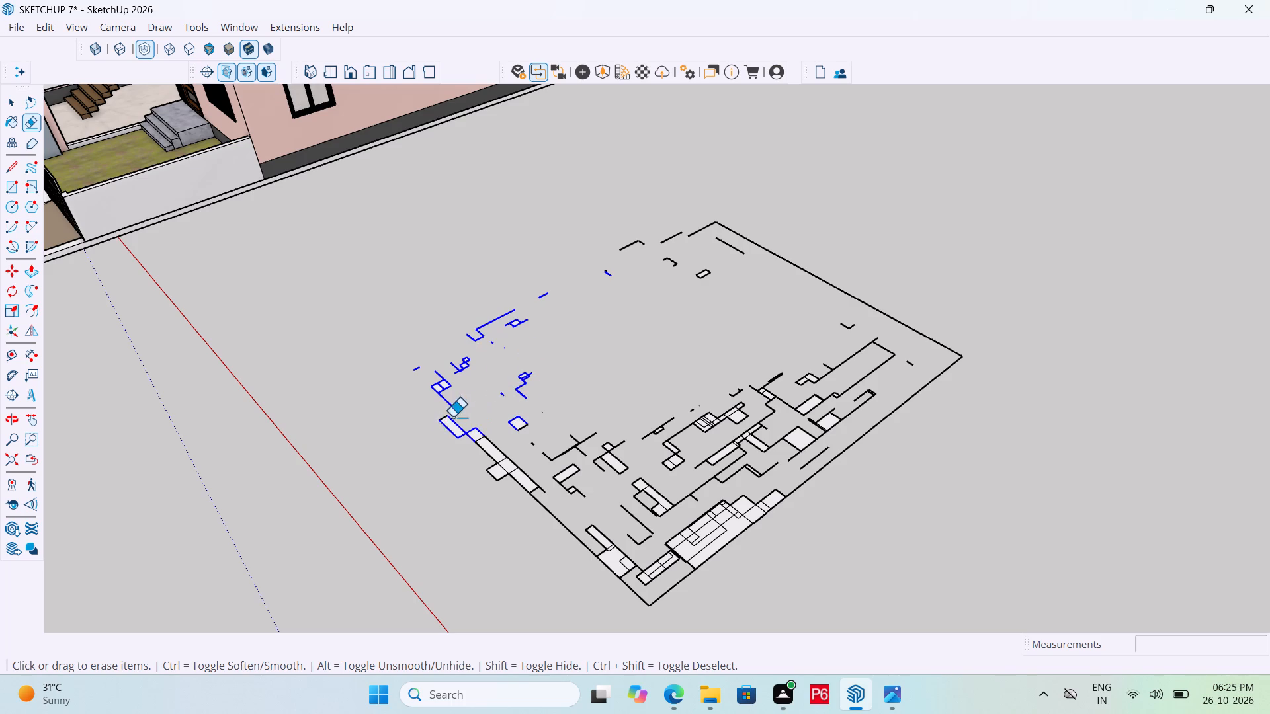
{"action": "left_click_drag", "start_coordinate": [452, 417], "coordinate": [462, 457]}
{"action": "left_click_drag", "start_coordinate": [464, 450], "coordinate": [432, 453]}
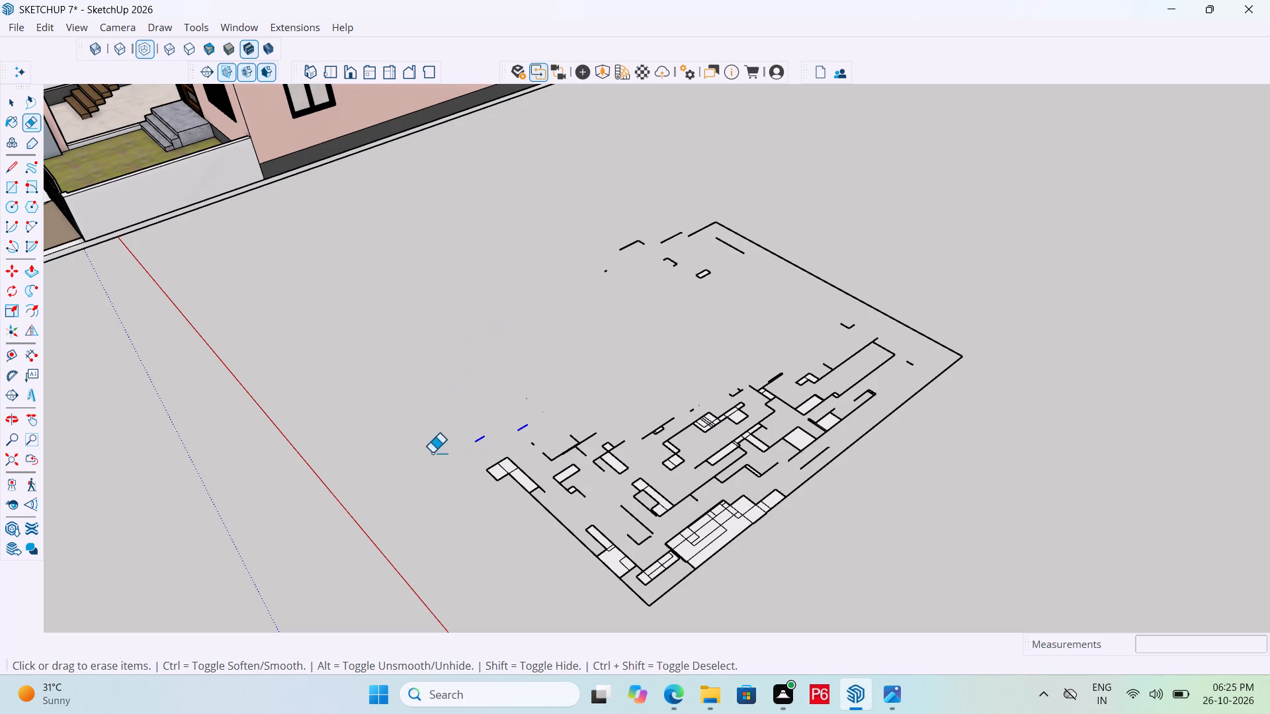
Erase the remaining rectangles across the near half of the slab together with its near-left, near-right and far-right boundary lines.
{"action": "left_click_drag", "start_coordinate": [432, 453], "coordinate": [538, 472]}
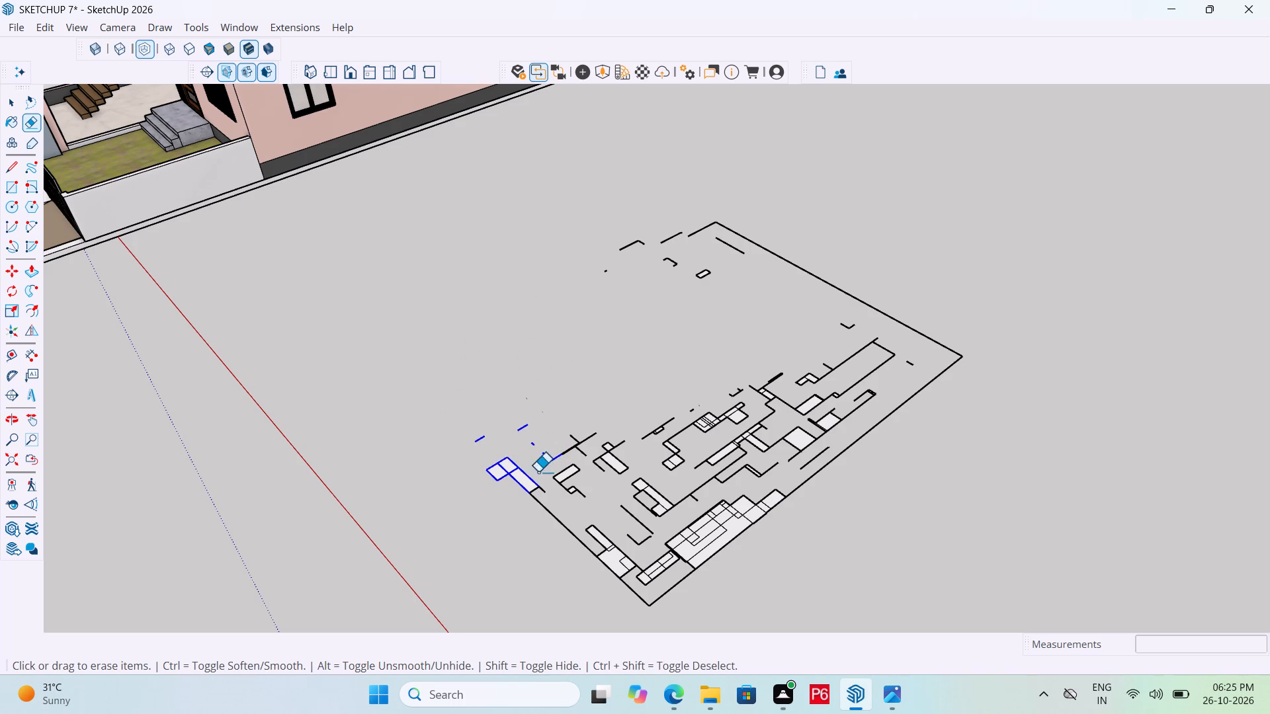
{"action": "left_click_drag", "start_coordinate": [538, 472], "coordinate": [521, 500]}
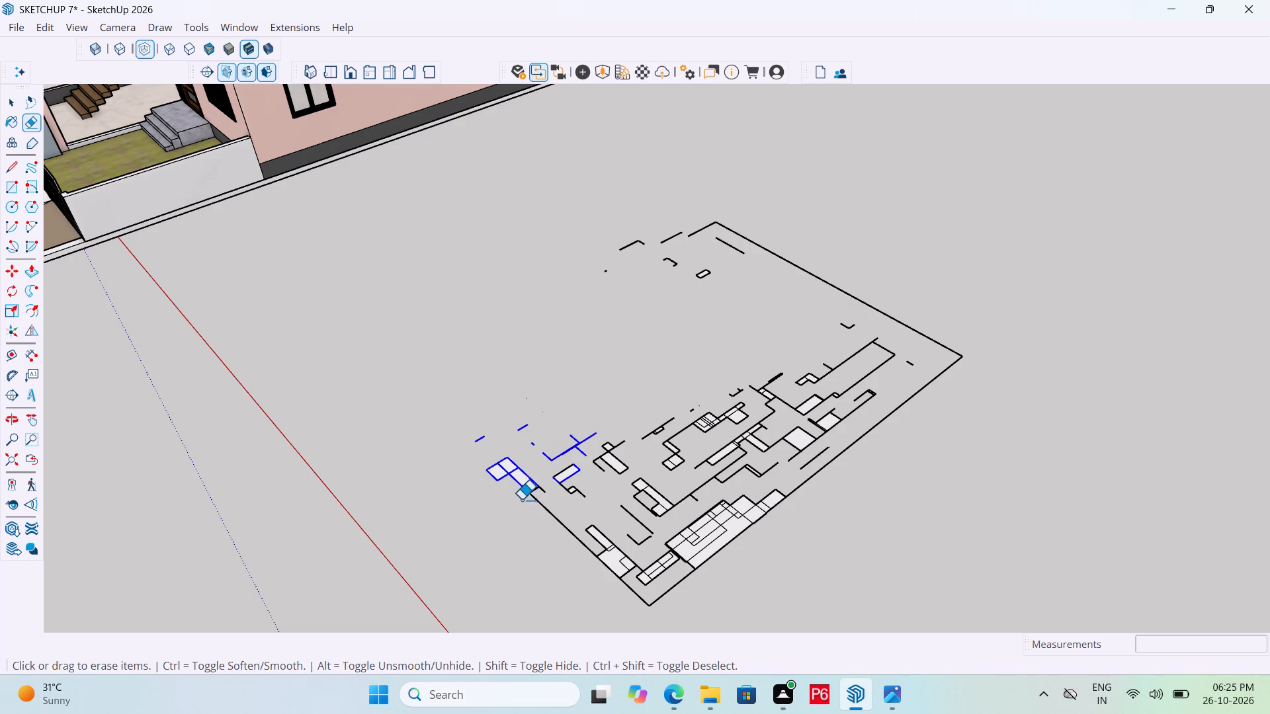
{"action": "left_click_drag", "start_coordinate": [521, 500], "coordinate": [619, 432]}
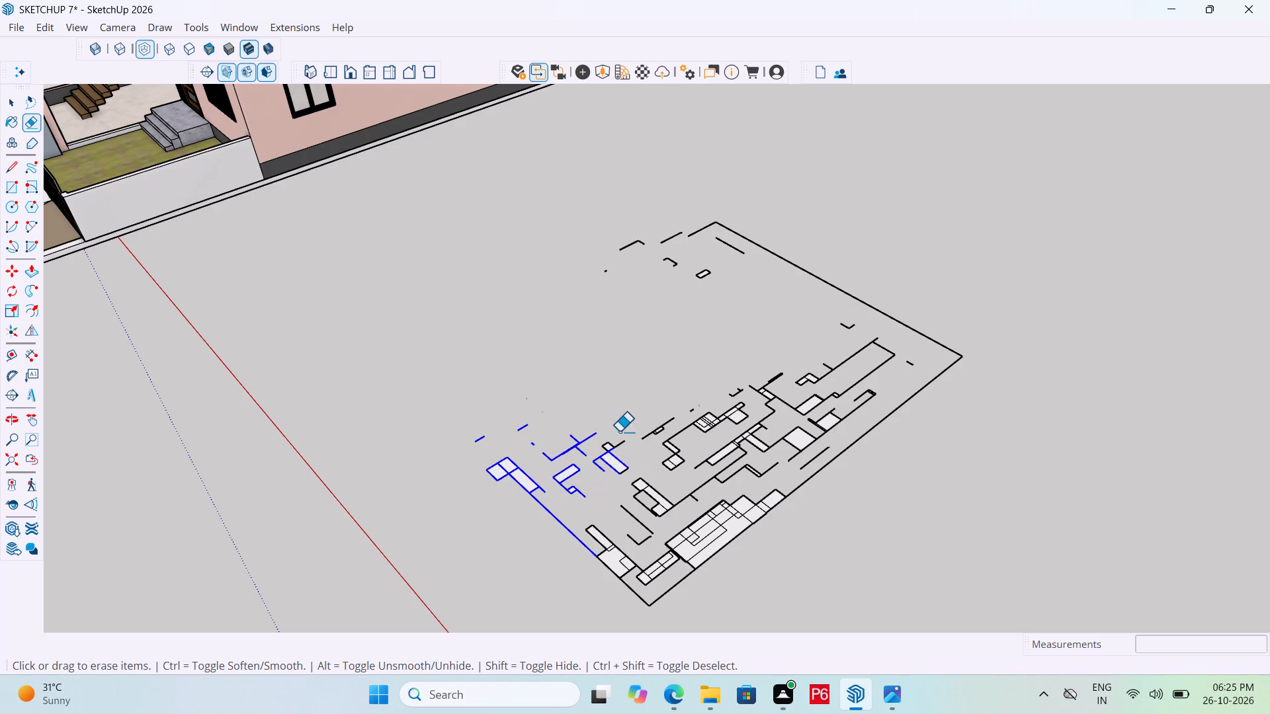
{"action": "left_click_drag", "start_coordinate": [619, 432], "coordinate": [563, 552]}
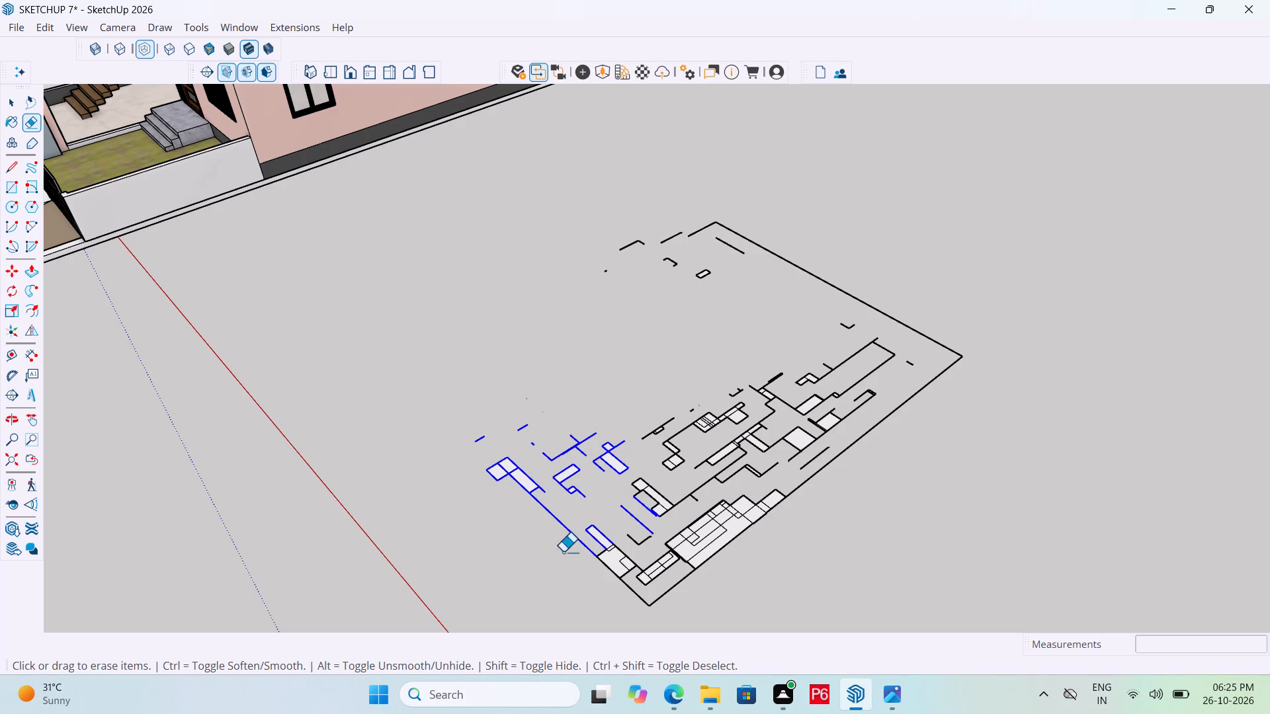
{"action": "left_click_drag", "start_coordinate": [563, 552], "coordinate": [657, 597]}
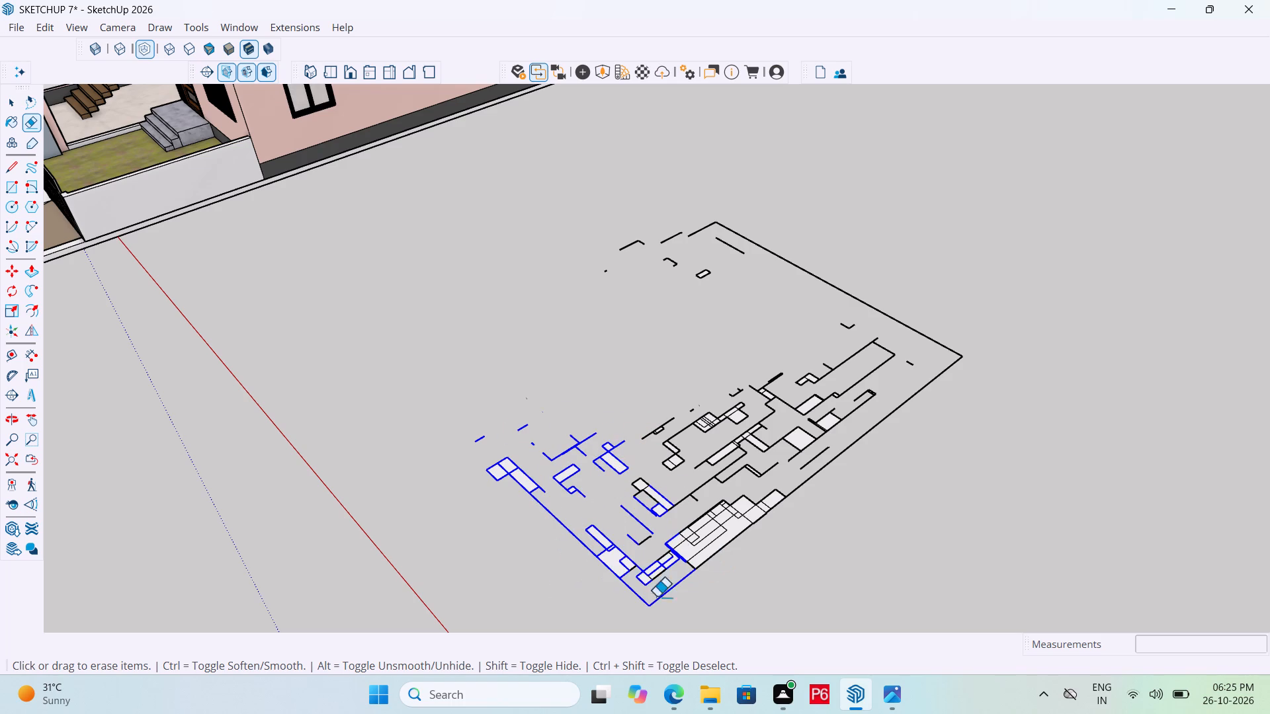
{"action": "left_click_drag", "start_coordinate": [657, 597], "coordinate": [755, 521]}
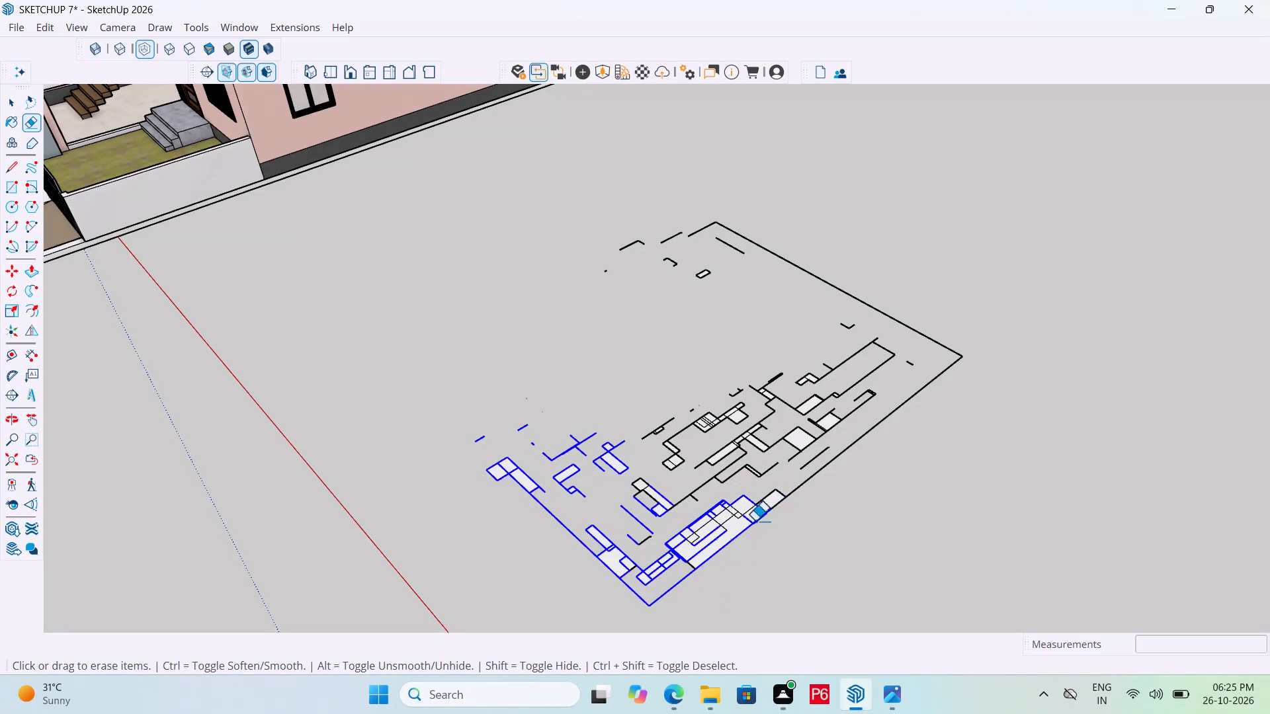
{"action": "left_click_drag", "start_coordinate": [755, 521], "coordinate": [733, 464]}
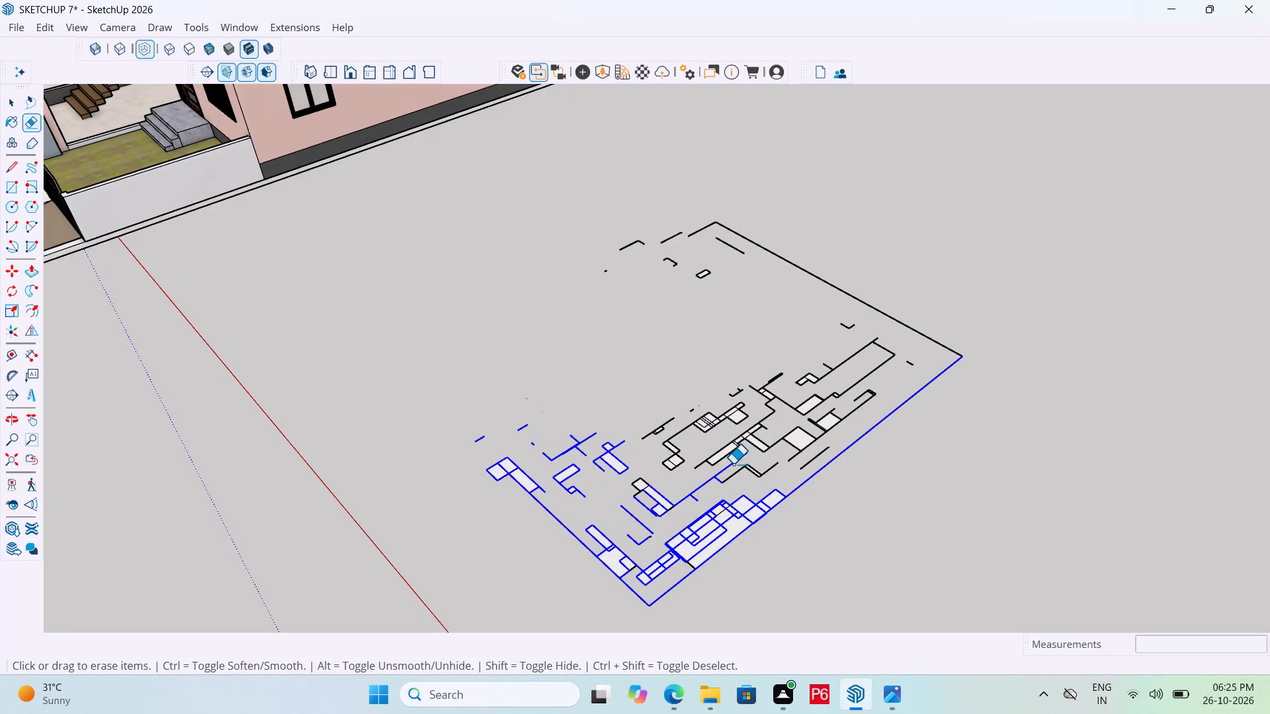
{"action": "left_click_drag", "start_coordinate": [733, 464], "coordinate": [615, 545]}
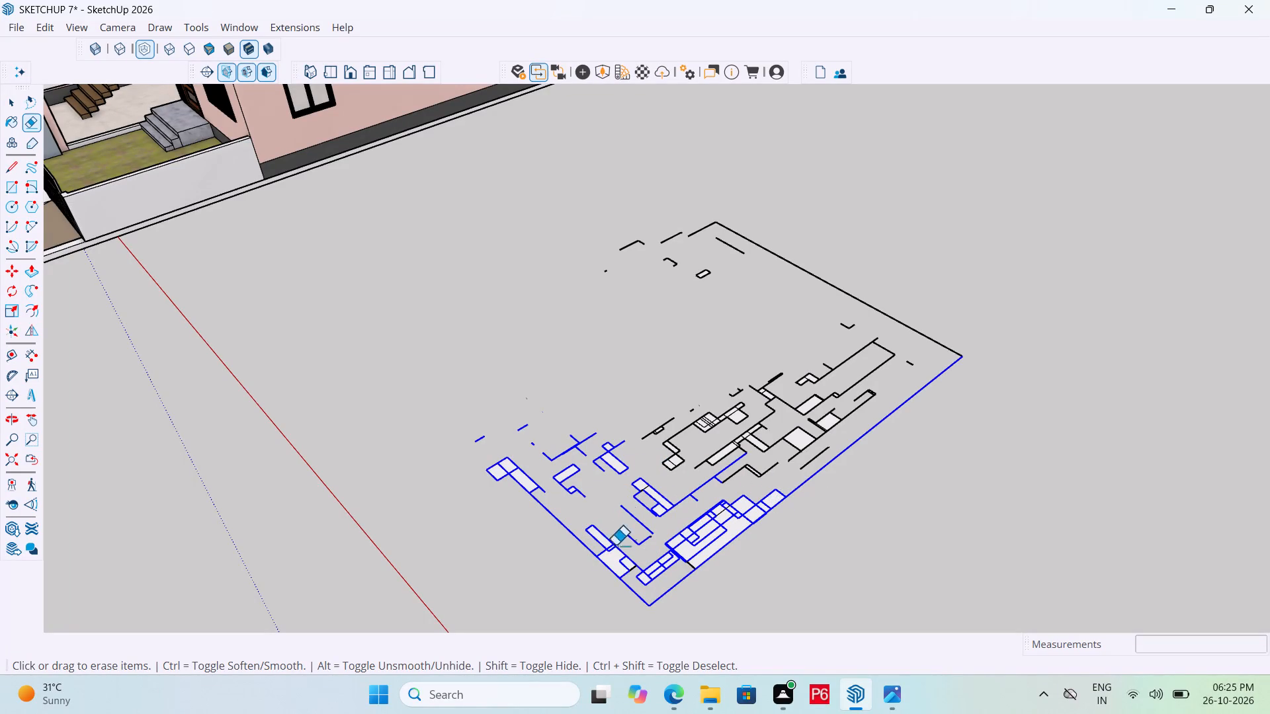
{"action": "left_click_drag", "start_coordinate": [615, 545], "coordinate": [623, 436]}
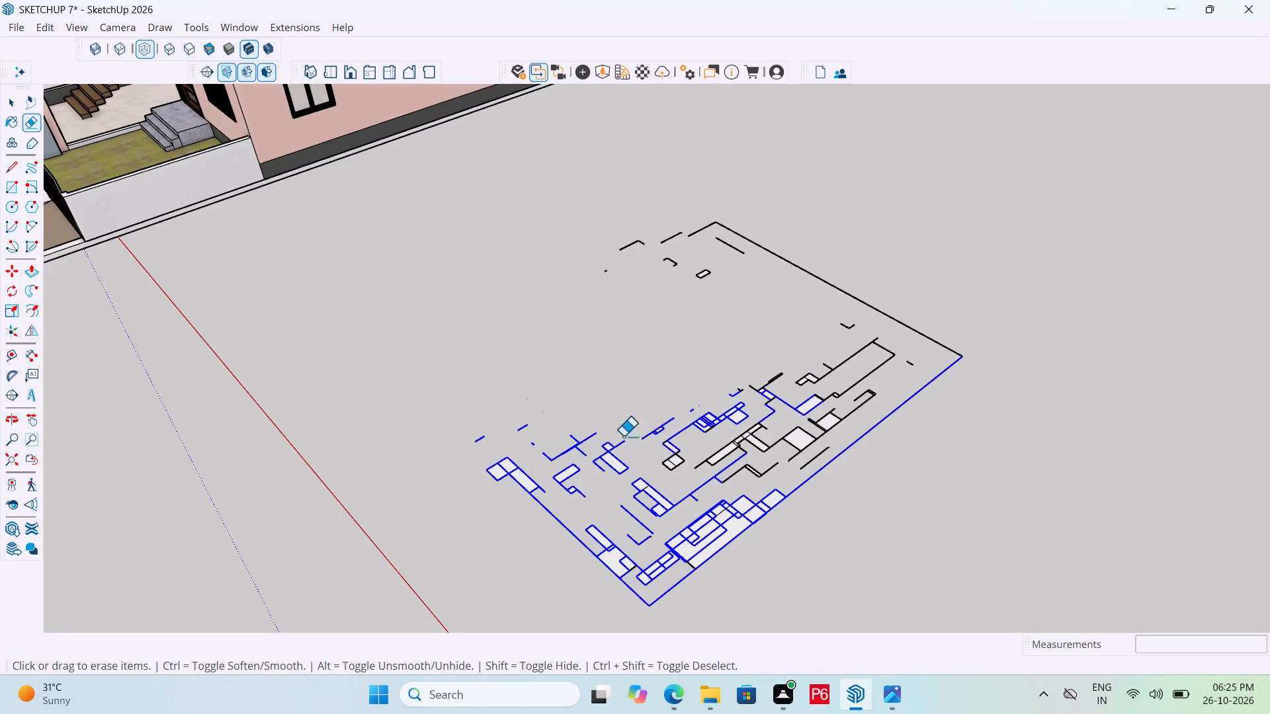
{"action": "left_click_drag", "start_coordinate": [623, 436], "coordinate": [723, 416]}
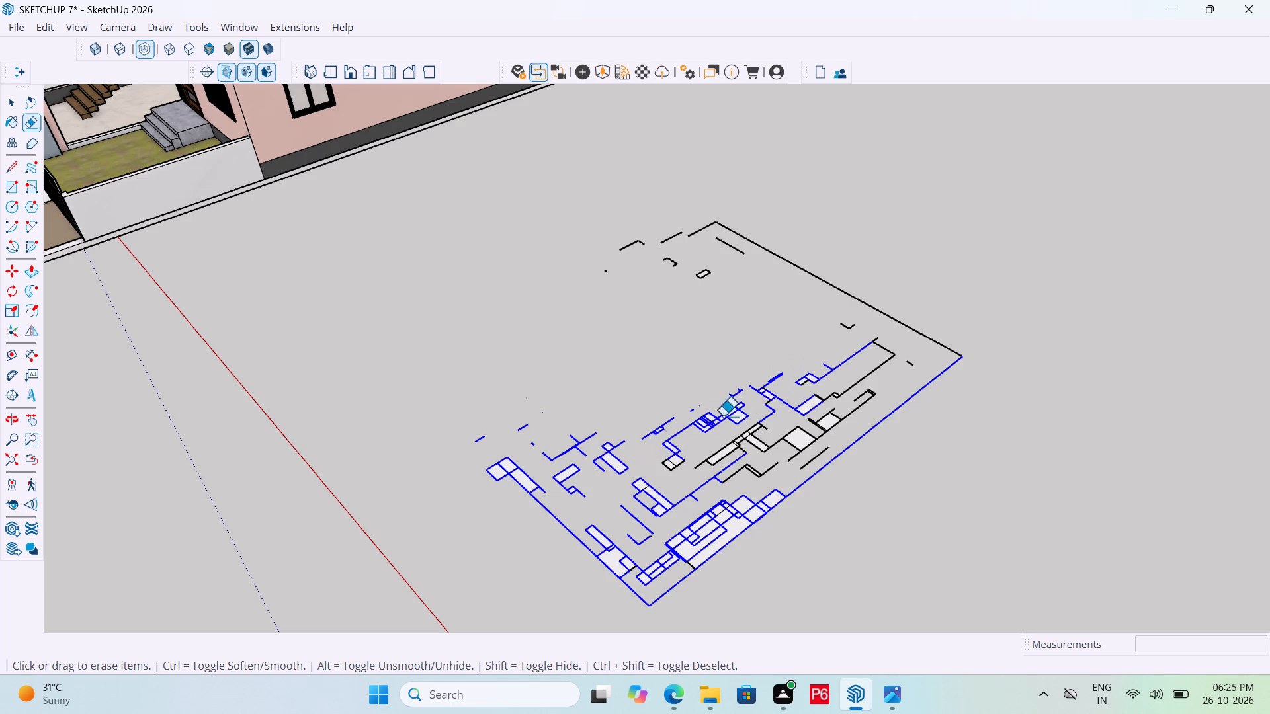
{"action": "left_click_drag", "start_coordinate": [723, 416], "coordinate": [796, 445]}
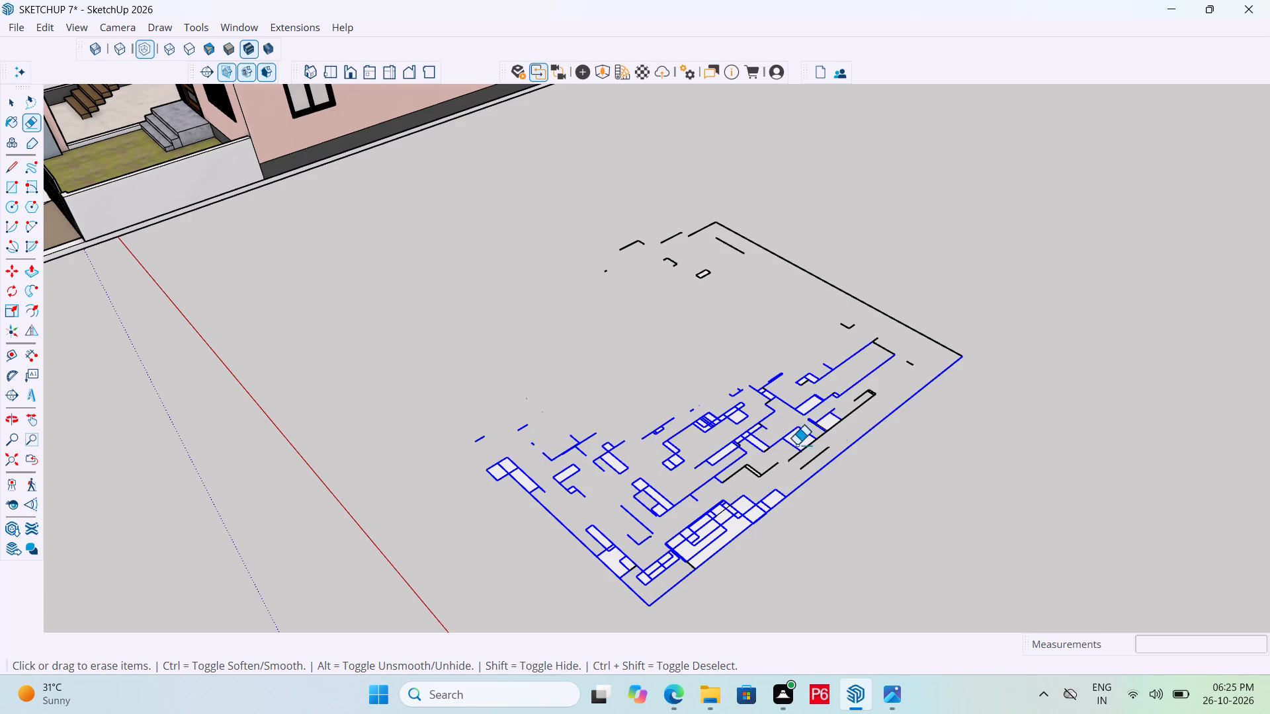
{"action": "left_click_drag", "start_coordinate": [796, 445], "coordinate": [796, 434]}
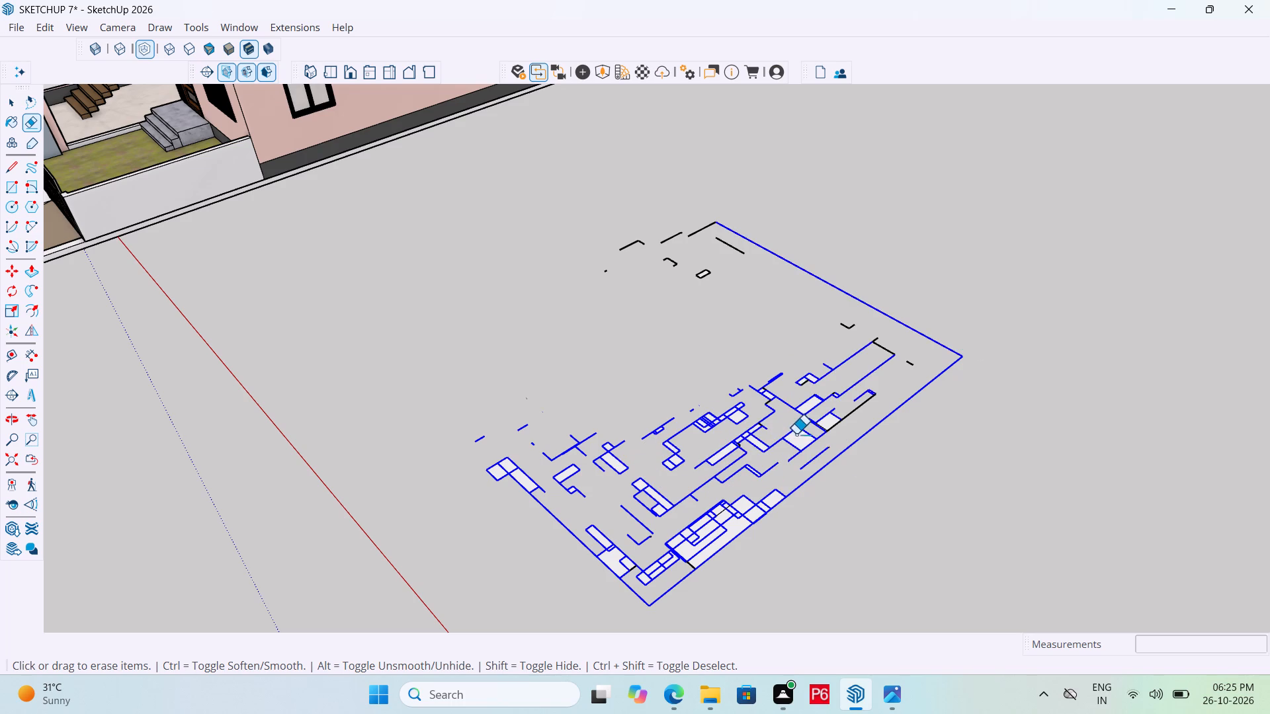
{"action": "left_click_drag", "start_coordinate": [796, 434], "coordinate": [856, 342]}
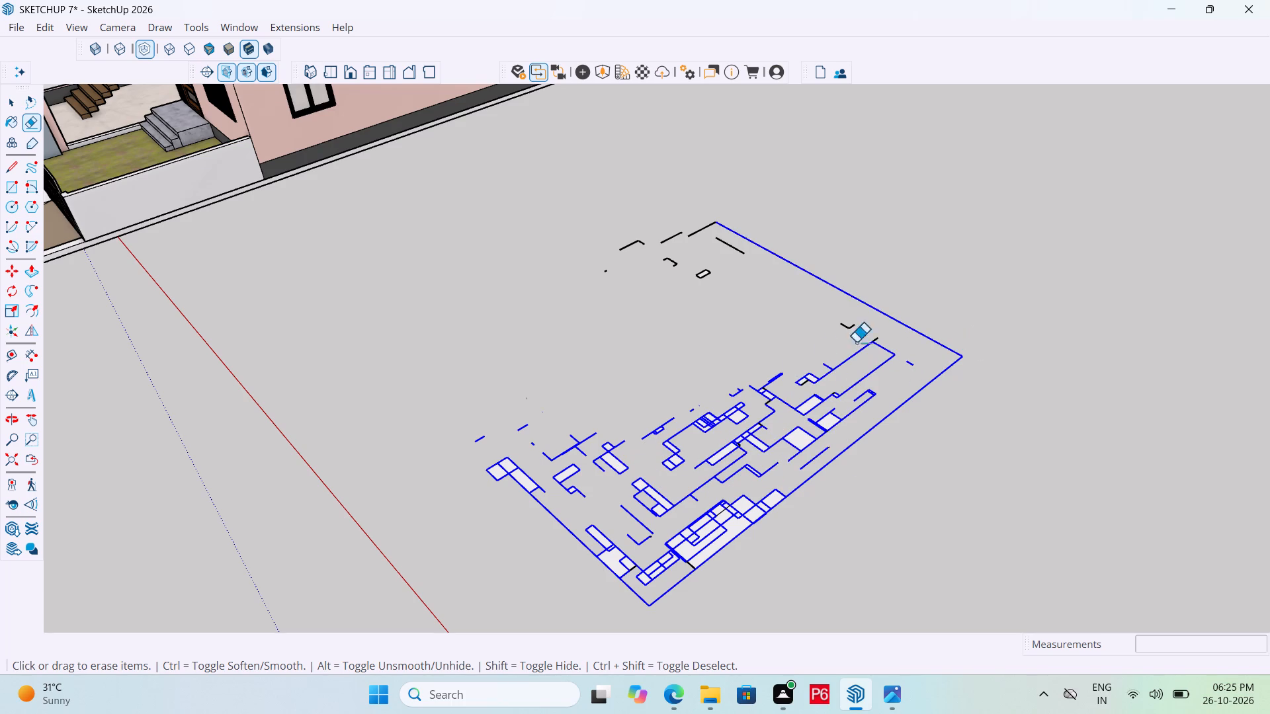
{"action": "left_click_drag", "start_coordinate": [856, 342], "coordinate": [741, 428]}
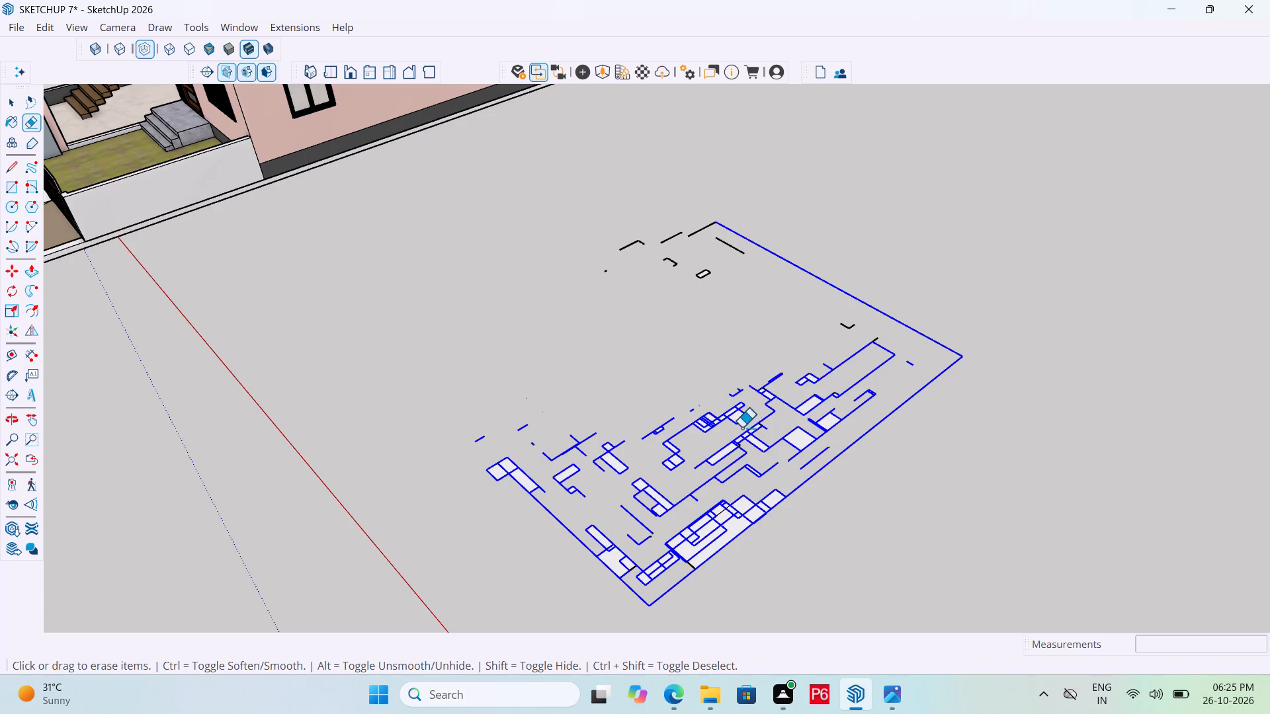
{"action": "left_click_drag", "start_coordinate": [741, 428], "coordinate": [761, 423]}
Erase the short stray lines left scattered across the near and right parts of the former slab area.
{"action": "left_click_drag", "start_coordinate": [769, 416], "coordinate": [849, 329]}
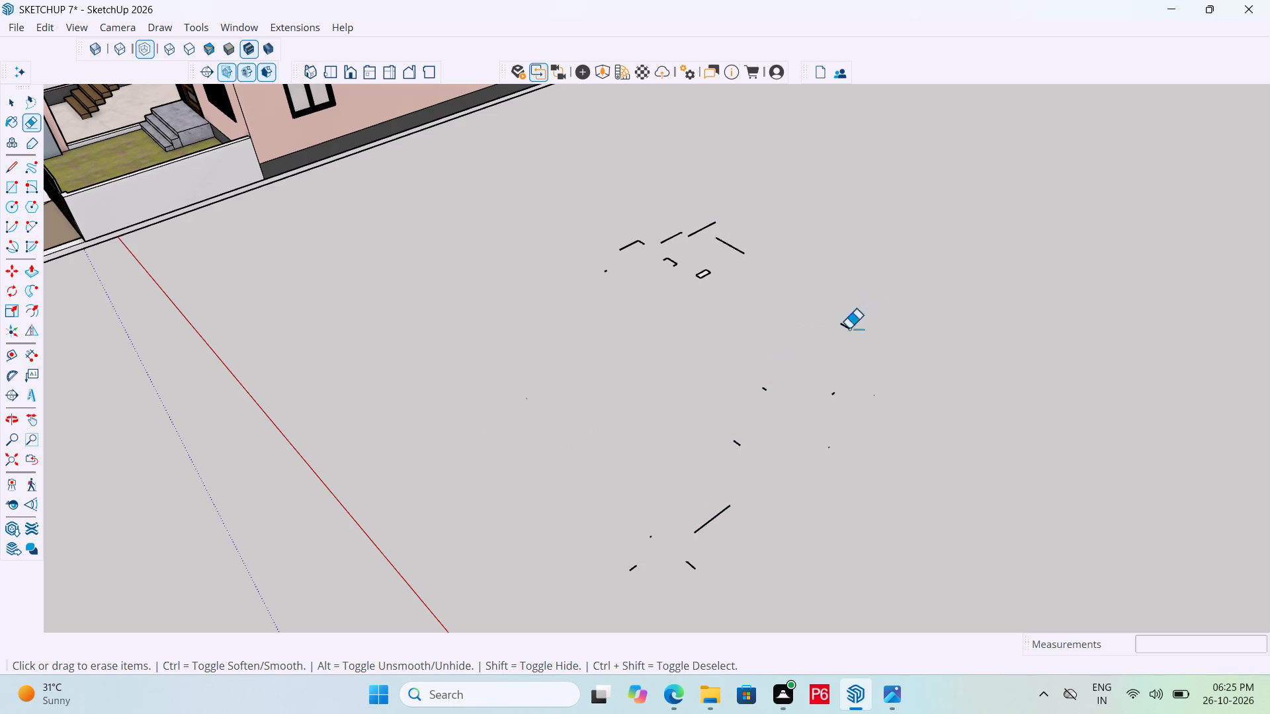
{"action": "left_click_drag", "start_coordinate": [849, 329], "coordinate": [833, 448]}
{"action": "left_click_drag", "start_coordinate": [833, 448], "coordinate": [734, 514]}
{"action": "left_click_drag", "start_coordinate": [646, 570], "coordinate": [650, 532]}
{"action": "left_click_drag", "start_coordinate": [650, 531], "coordinate": [825, 417]}
{"action": "left_click_drag", "start_coordinate": [853, 391], "coordinate": [855, 379]}
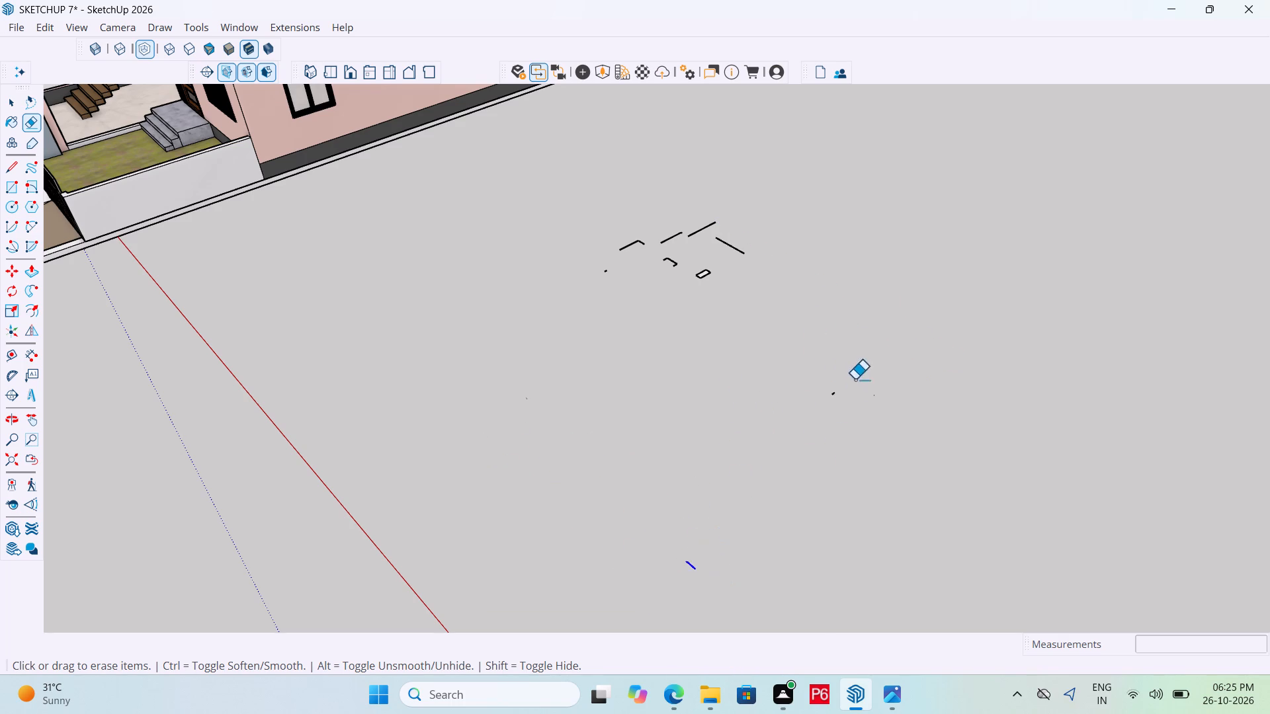
{"action": "left_click_drag", "start_coordinate": [855, 379], "coordinate": [855, 381]}
{"action": "left_click_drag", "start_coordinate": [855, 376], "coordinate": [833, 530]}
{"action": "left_click", "coordinate": [808, 565]}
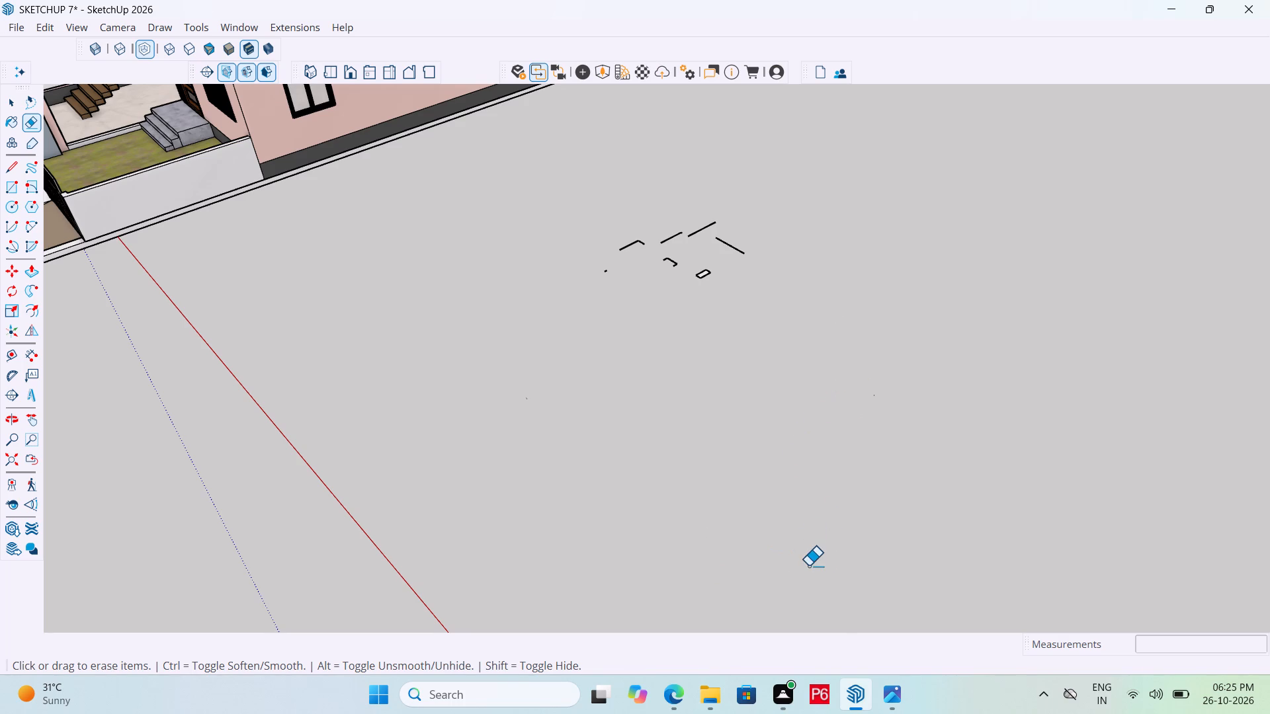
{"action": "left_click", "coordinate": [800, 569]}
{"action": "left_click_drag", "start_coordinate": [804, 550], "coordinate": [1032, 324]}
Erase the longer leftover lines at the former slab's far corner.
{"action": "left_click_drag", "start_coordinate": [1032, 324], "coordinate": [1003, 274]}
{"action": "left_click_drag", "start_coordinate": [795, 207], "coordinate": [677, 231]}
{"action": "left_click_drag", "start_coordinate": [629, 249], "coordinate": [650, 237]}
{"action": "left_click_drag", "start_coordinate": [658, 235], "coordinate": [673, 234]}
{"action": "left_click_drag", "start_coordinate": [685, 233], "coordinate": [641, 244]}
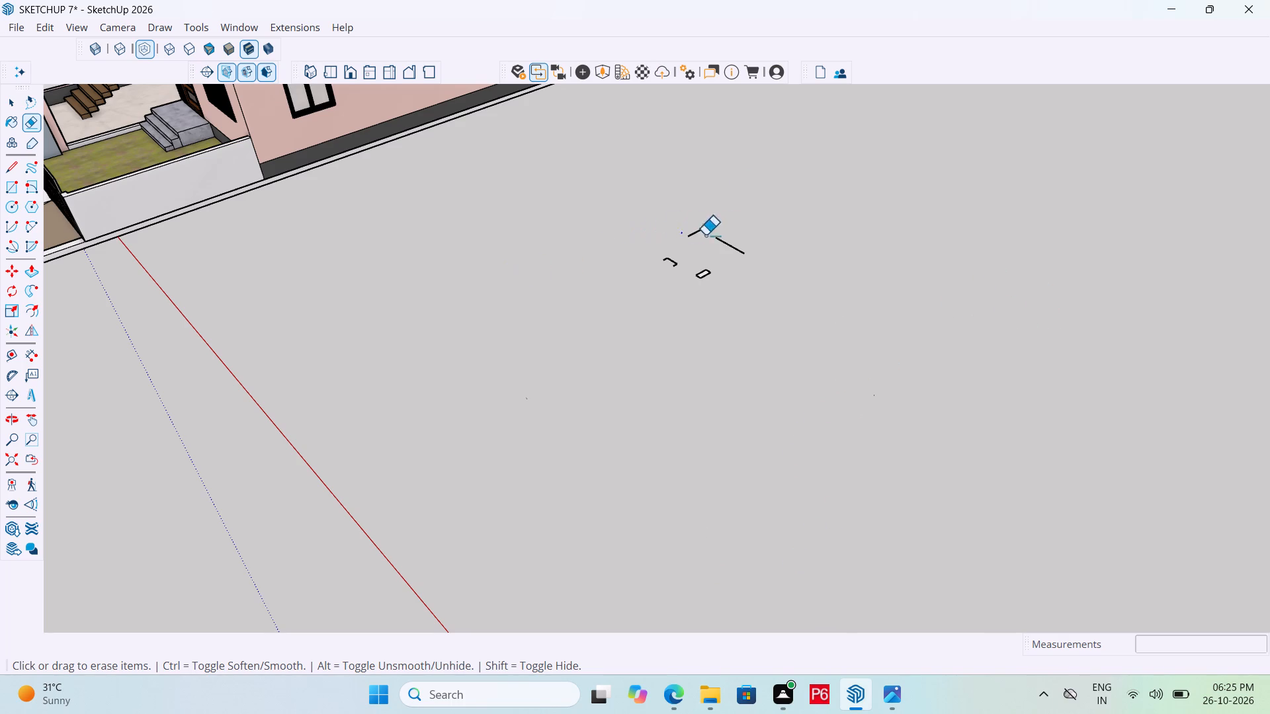
{"action": "left_click", "coordinate": [716, 235]}
{"action": "left_click_drag", "start_coordinate": [724, 231], "coordinate": [746, 217]}
{"action": "left_click_drag", "start_coordinate": [688, 226], "coordinate": [699, 231]}
{"action": "left_click", "coordinate": [703, 229]}
{"action": "left_click_drag", "start_coordinate": [706, 226], "coordinate": [720, 217]}
Erase the last small hook-shaped line and tiny rectangle near the former slab's far corner.
{"action": "left_click_drag", "start_coordinate": [695, 253], "coordinate": [665, 274]}
{"action": "left_click_drag", "start_coordinate": [665, 260], "coordinate": [704, 257]}
{"action": "left_click_drag", "start_coordinate": [704, 282], "coordinate": [704, 276]}
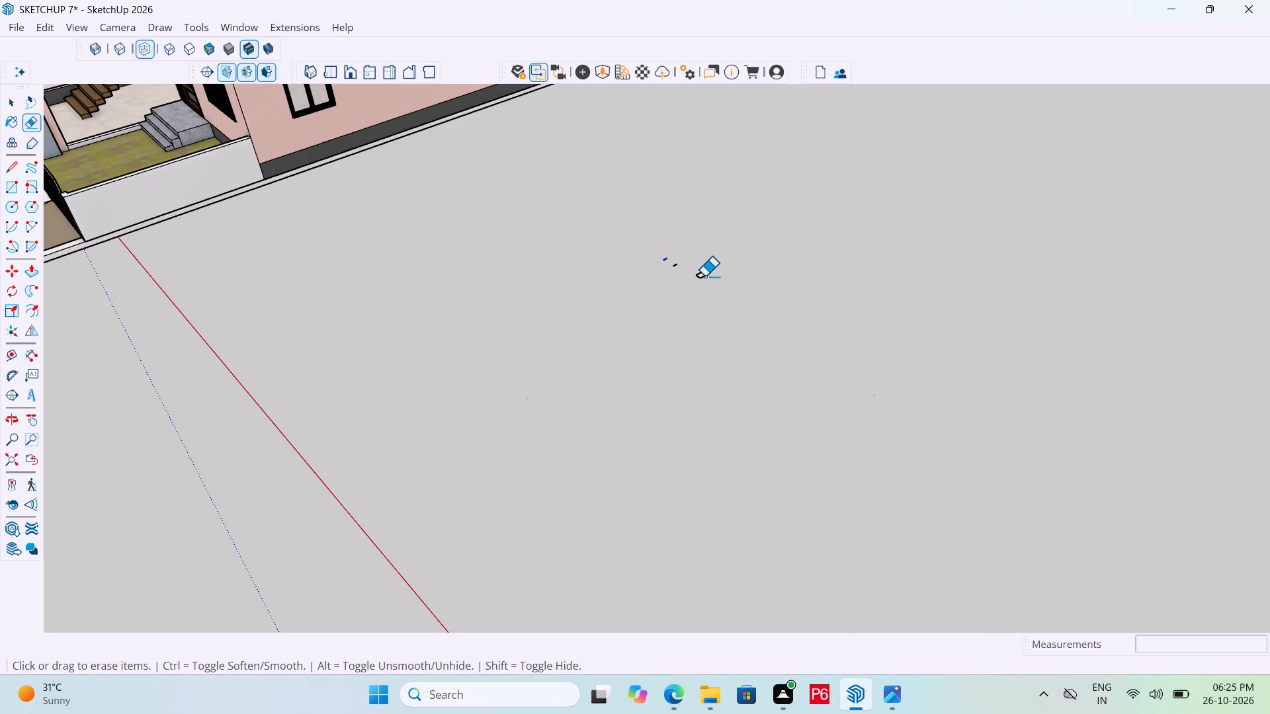
{"action": "left_click_drag", "start_coordinate": [704, 276], "coordinate": [704, 275]}
{"action": "left_click_drag", "start_coordinate": [704, 275], "coordinate": [677, 274]}
{"action": "left_click_drag", "start_coordinate": [720, 266], "coordinate": [706, 270]}
{"action": "left_click", "coordinate": [701, 271]}
{"action": "left_click_drag", "start_coordinate": [670, 261], "coordinate": [681, 259]}
{"action": "left_click_drag", "start_coordinate": [683, 258], "coordinate": [661, 269]}
{"action": "left_click_drag", "start_coordinate": [705, 257], "coordinate": [708, 258]}
{"action": "left_click_drag", "start_coordinate": [708, 258], "coordinate": [738, 249]}
{"action": "left_click_drag", "start_coordinate": [691, 229], "coordinate": [450, 266]}
{"action": "left_click_drag", "start_coordinate": [450, 265], "coordinate": [518, 242]}
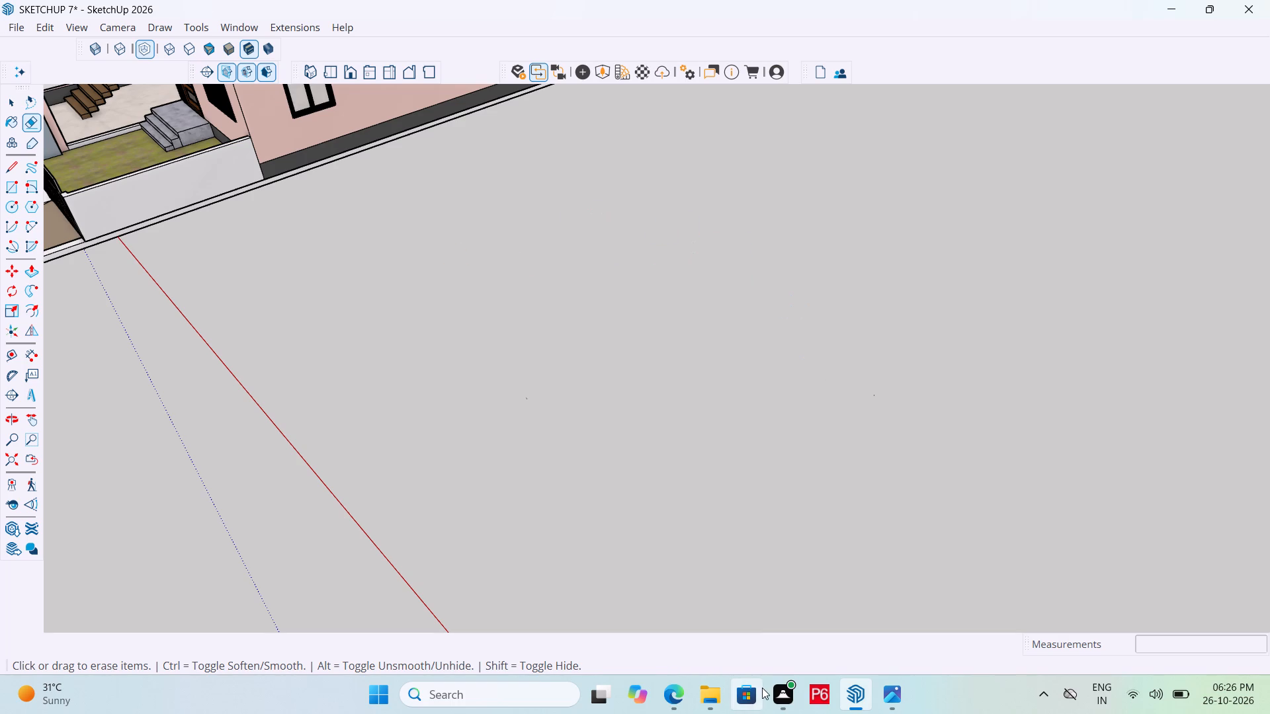
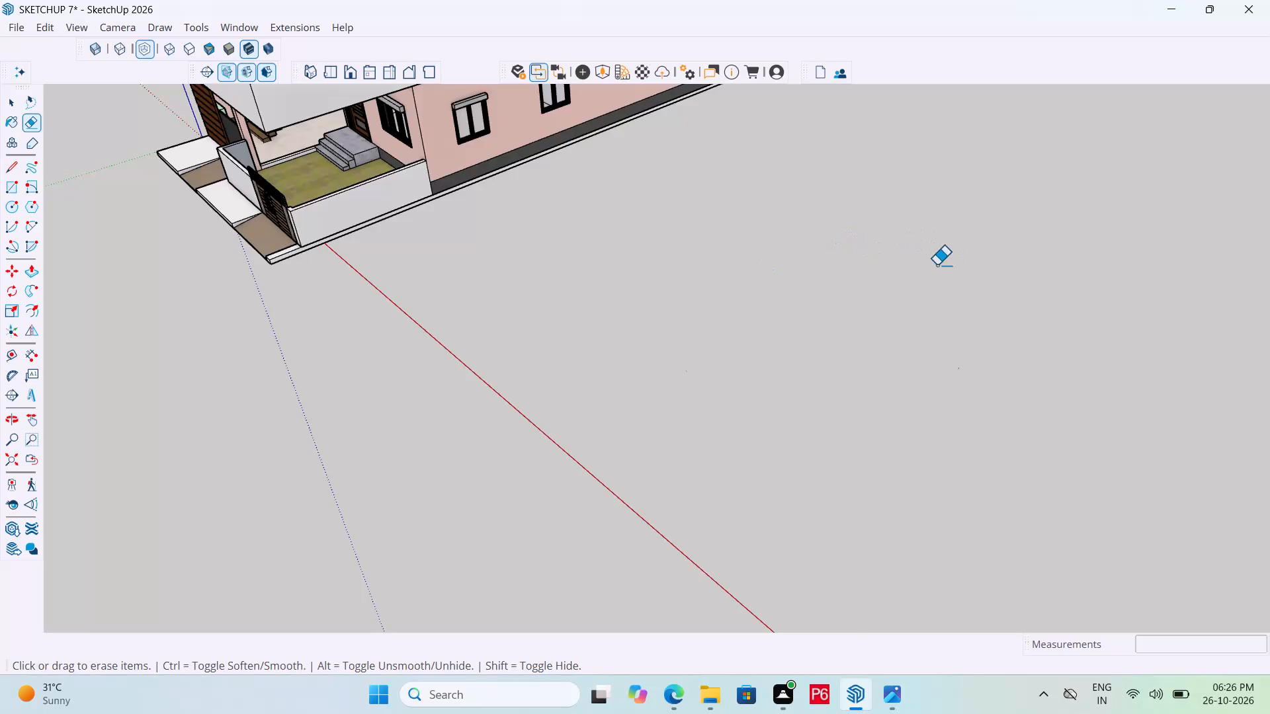
Sweep the Eraser over the cleared slab area for leftover specks and save the model.
{"action": "left_click_drag", "start_coordinate": [771, 293], "coordinate": [788, 289]}
{"action": "left_click_drag", "start_coordinate": [846, 286], "coordinate": [878, 283]}
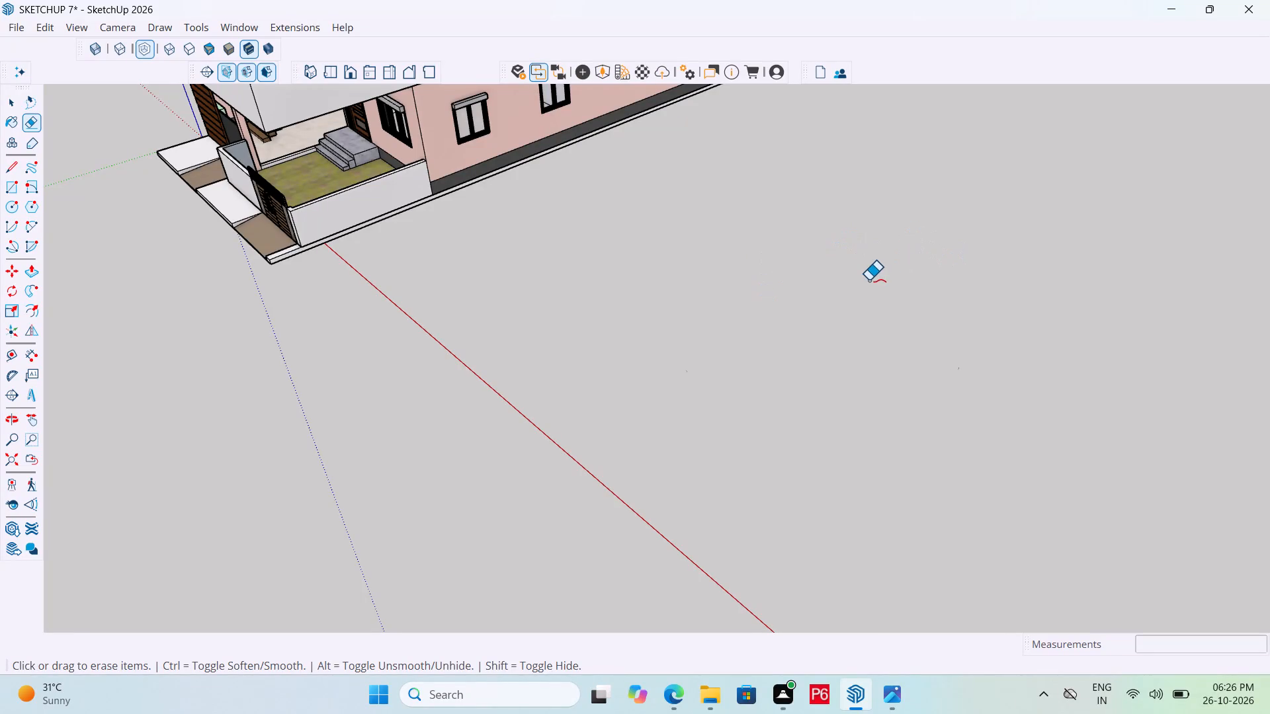
{"action": "key", "text": "ctrl+s"}
{"action": "key", "text": "ctrl+s"}
{"action": "key", "text": "ctrl+s"}
{"action": "key", "text": "ctrl+s"}
Place a horizontal section plane on the house's flat roof surface.
{"action": "scroll", "coordinate": [793, 312], "scroll_direction": "down", "scroll_amount": 4}
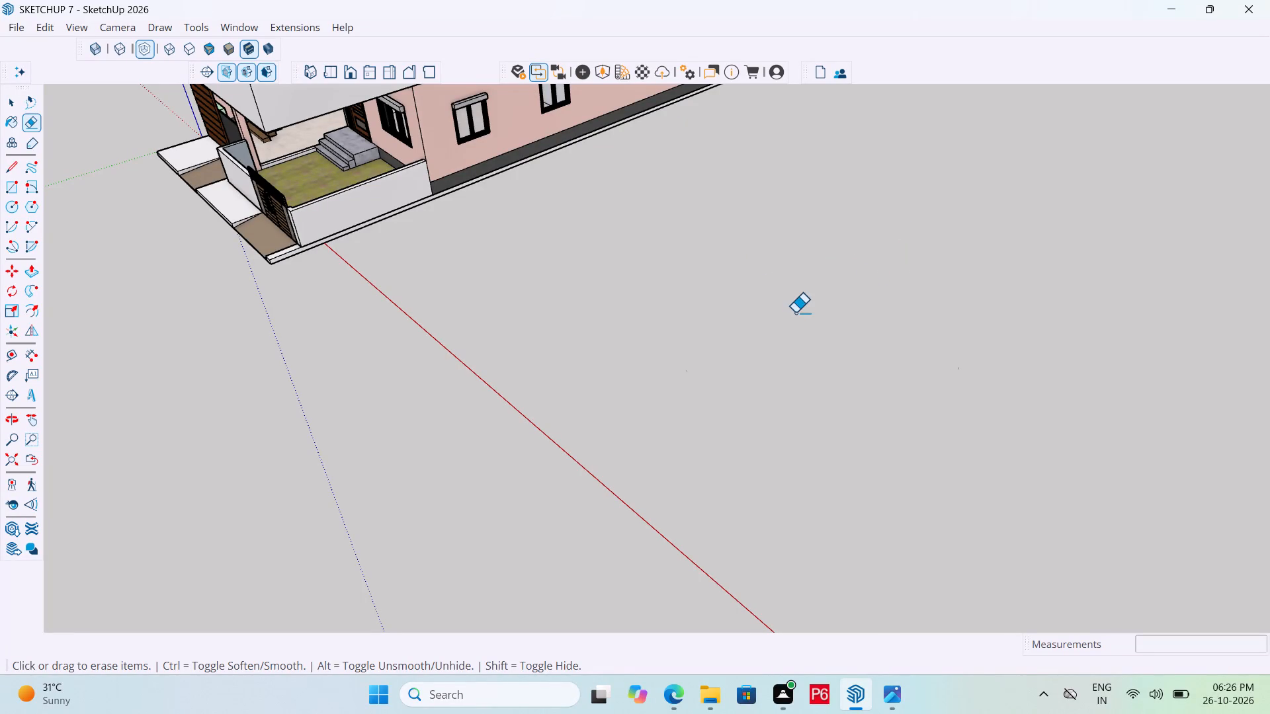
{"action": "scroll", "coordinate": [824, 321], "scroll_direction": "down", "scroll_amount": 4}
{"action": "scroll", "coordinate": [706, 321], "scroll_direction": "down", "scroll_amount": 1}
{"action": "middle_click_drag", "start_coordinate": [703, 319], "coordinate": [980, 324]}
{"action": "scroll", "coordinate": [703, 319], "scroll_direction": "down", "scroll_amount": 1}
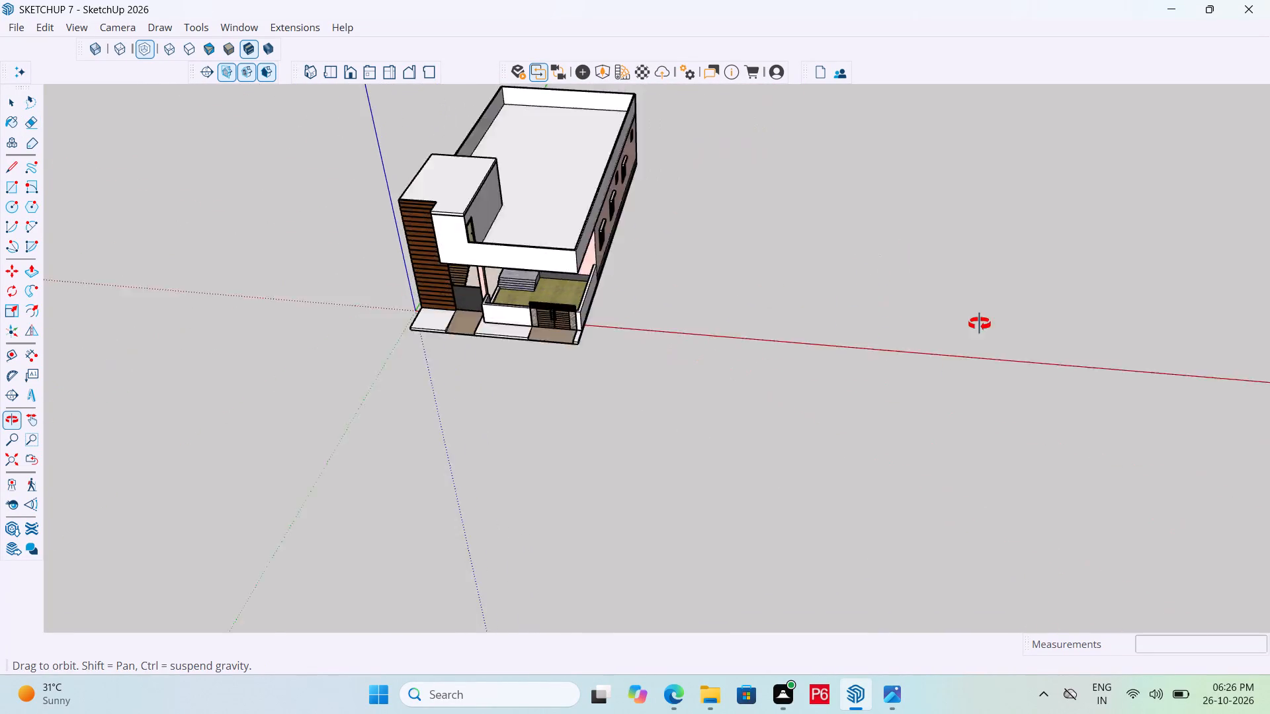
{"action": "middle_click_drag", "start_coordinate": [980, 324], "coordinate": [937, 315]}
{"action": "scroll", "coordinate": [562, 280], "scroll_direction": "up", "scroll_amount": 5}
{"action": "scroll", "coordinate": [394, 237], "scroll_direction": "up", "scroll_amount": 6}
{"action": "middle_click_drag", "start_coordinate": [793, 345], "coordinate": [626, 278]}
{"action": "scroll", "coordinate": [786, 347], "scroll_direction": "down", "scroll_amount": 1}
{"action": "scroll", "coordinate": [625, 278], "scroll_direction": "up", "scroll_amount": 1}
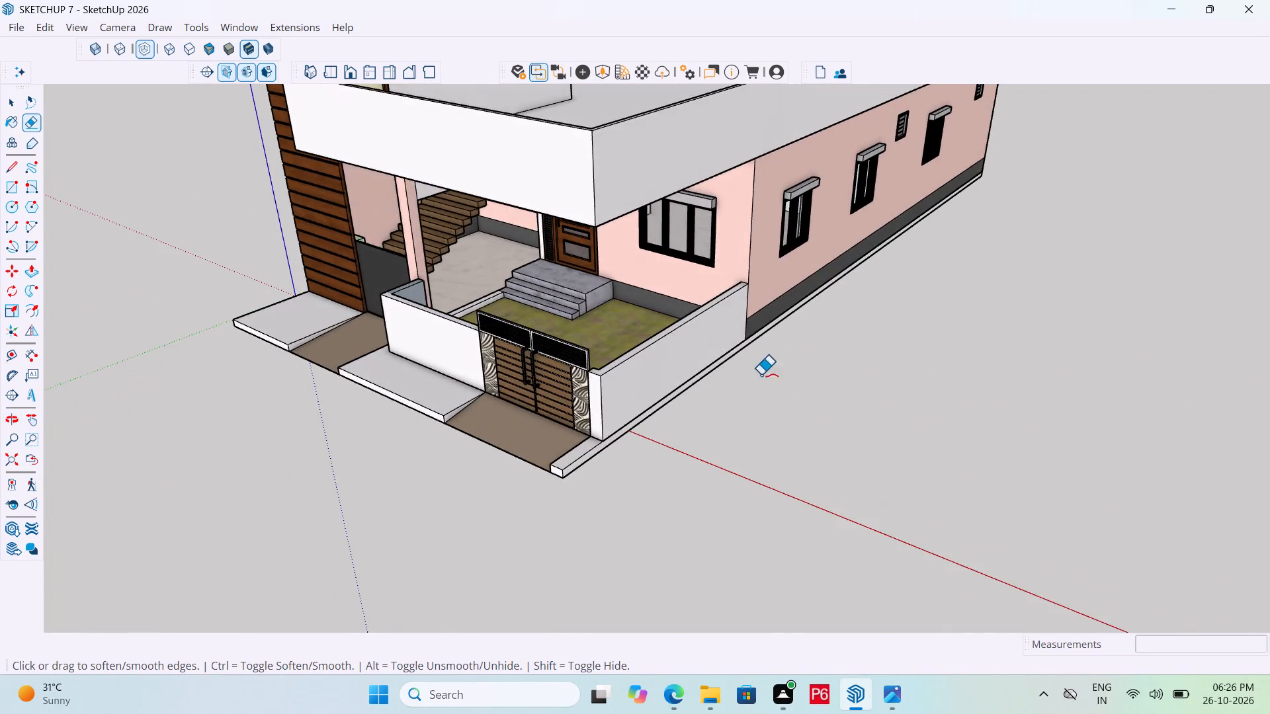
{"action": "scroll", "coordinate": [835, 450], "scroll_direction": "down", "scroll_amount": 6}
{"action": "middle_click_drag", "start_coordinate": [829, 422], "coordinate": [915, 460]}
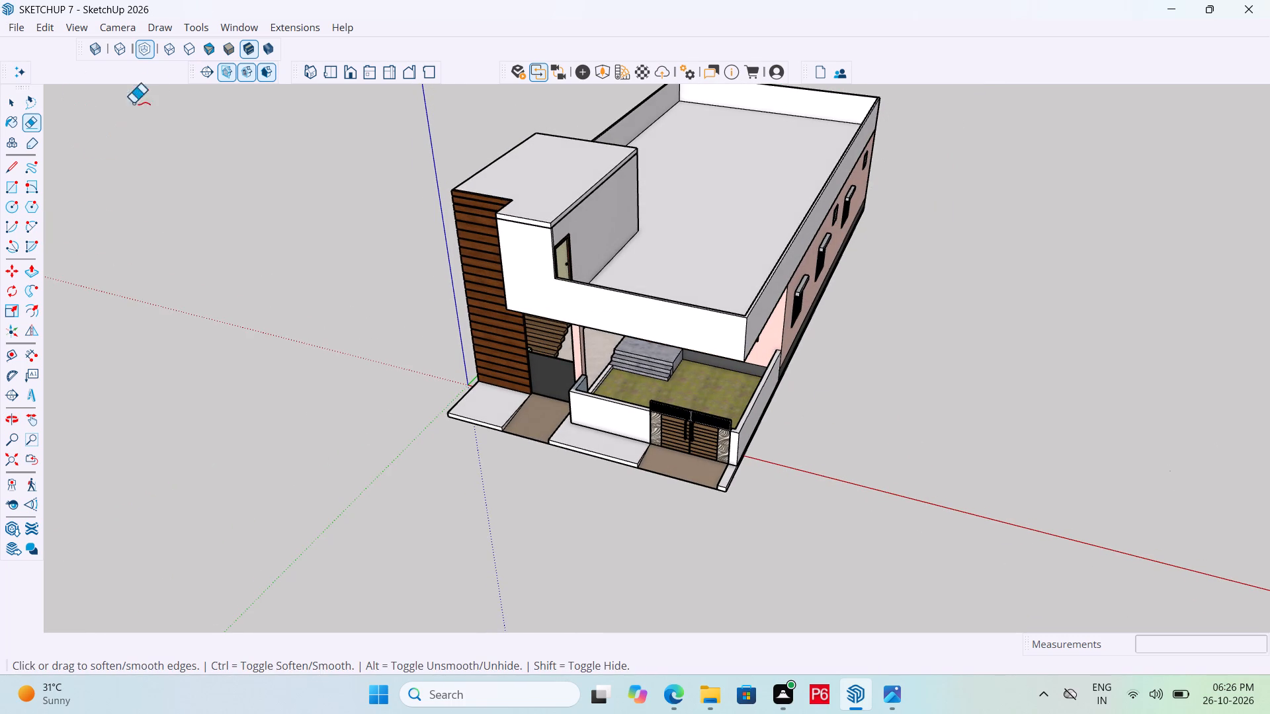
{"action": "left_click", "coordinate": [208, 74]}
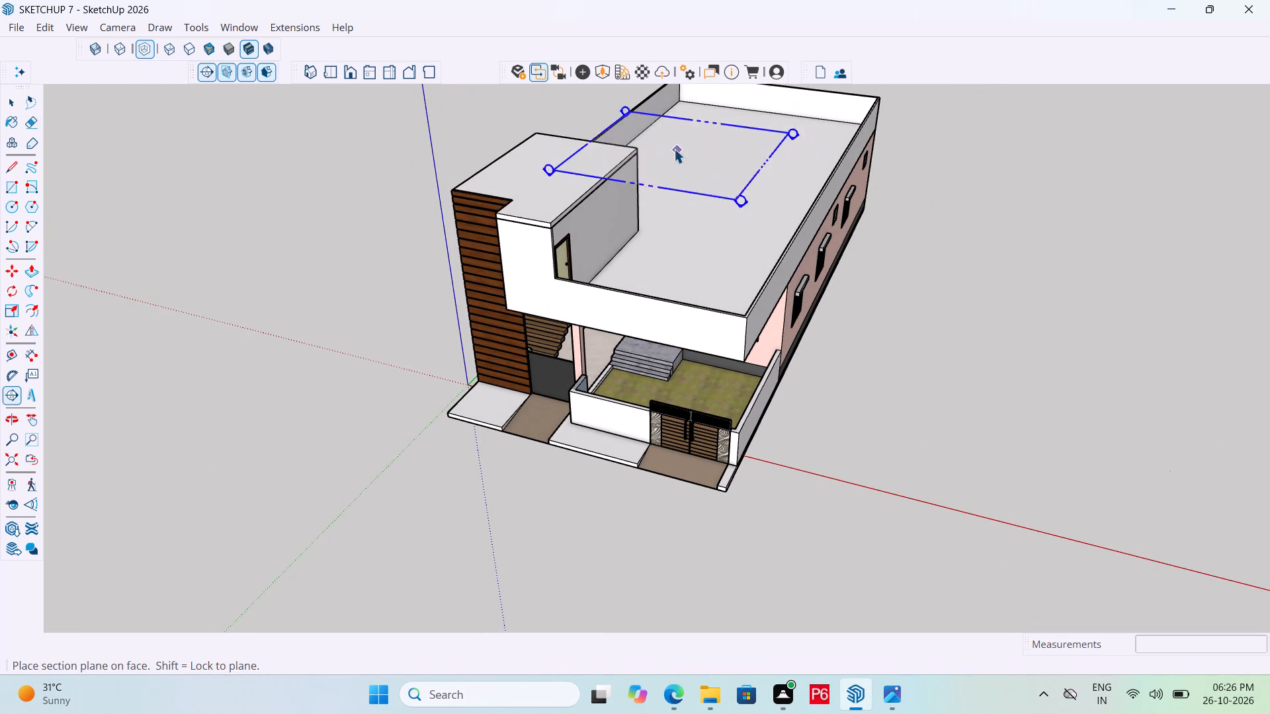
{"action": "left_click", "coordinate": [671, 145]}
{"action": "left_click", "coordinate": [692, 382]}
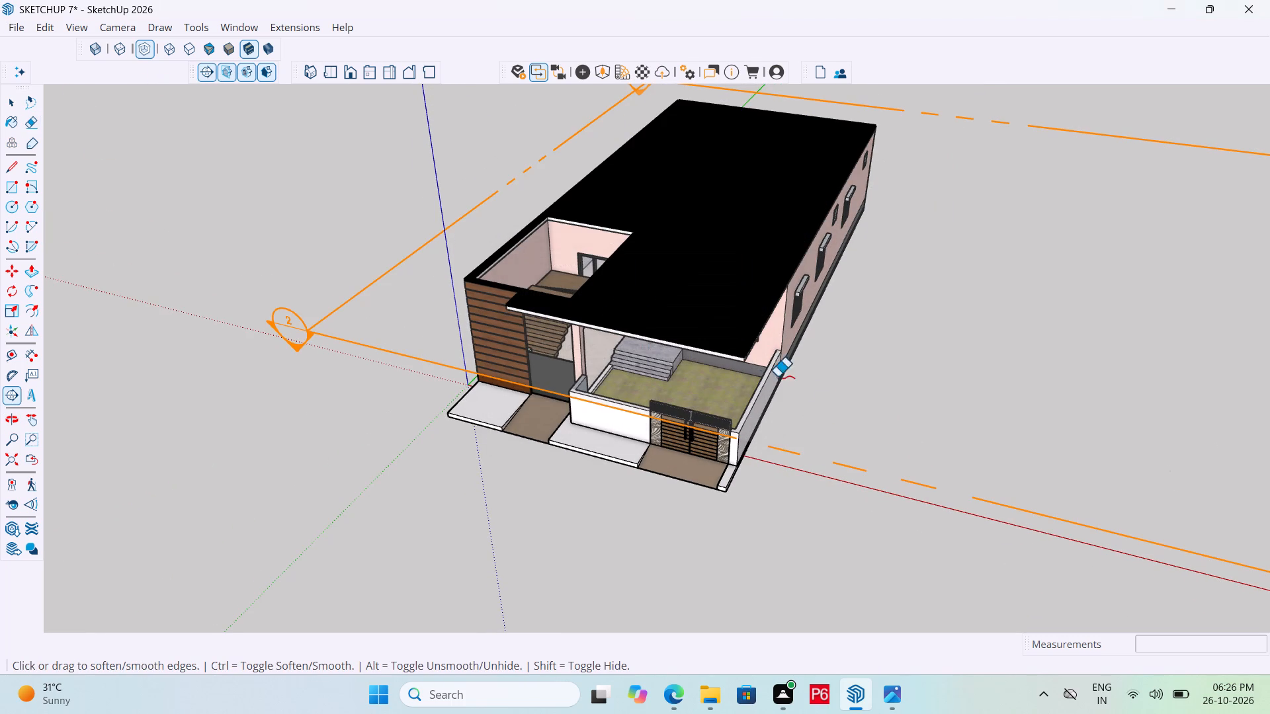
Move the section plane down about 1' 7" so it cuts through the walls below the roof slab.
{"action": "key", "text": "m"}
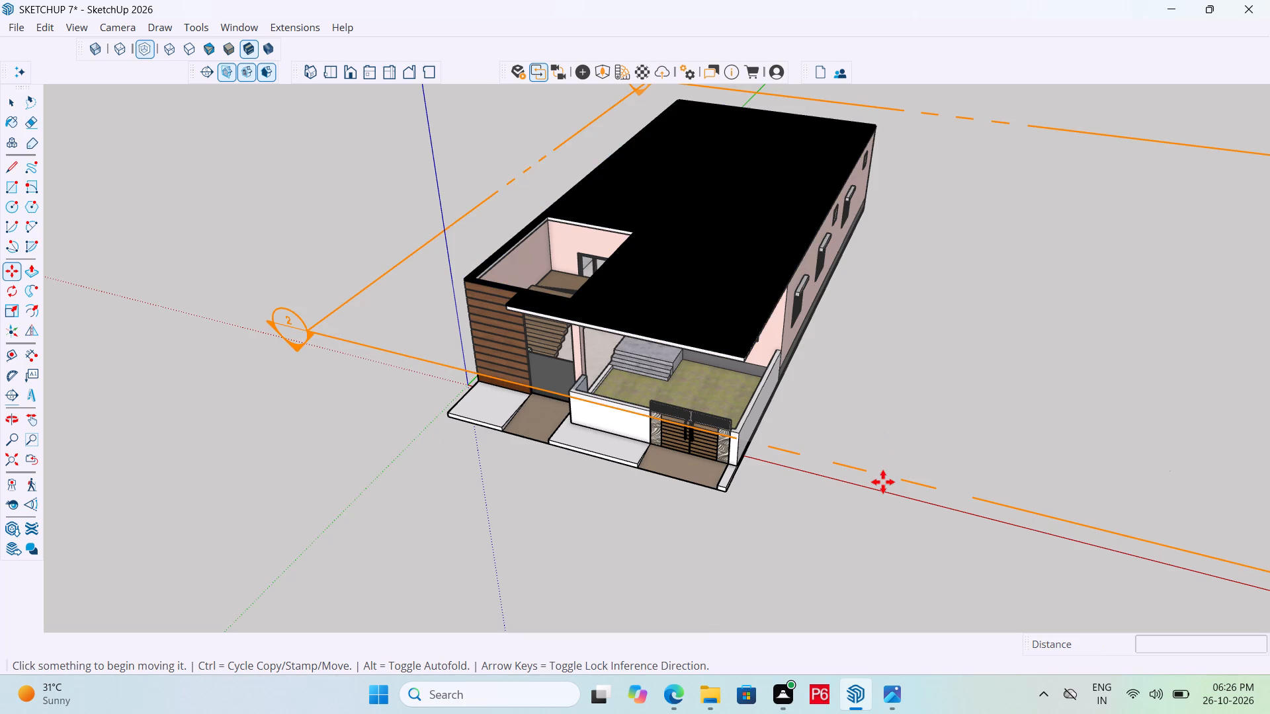
{"action": "double_click", "coordinate": [883, 482]}
{"action": "left_click", "coordinate": [830, 467]}
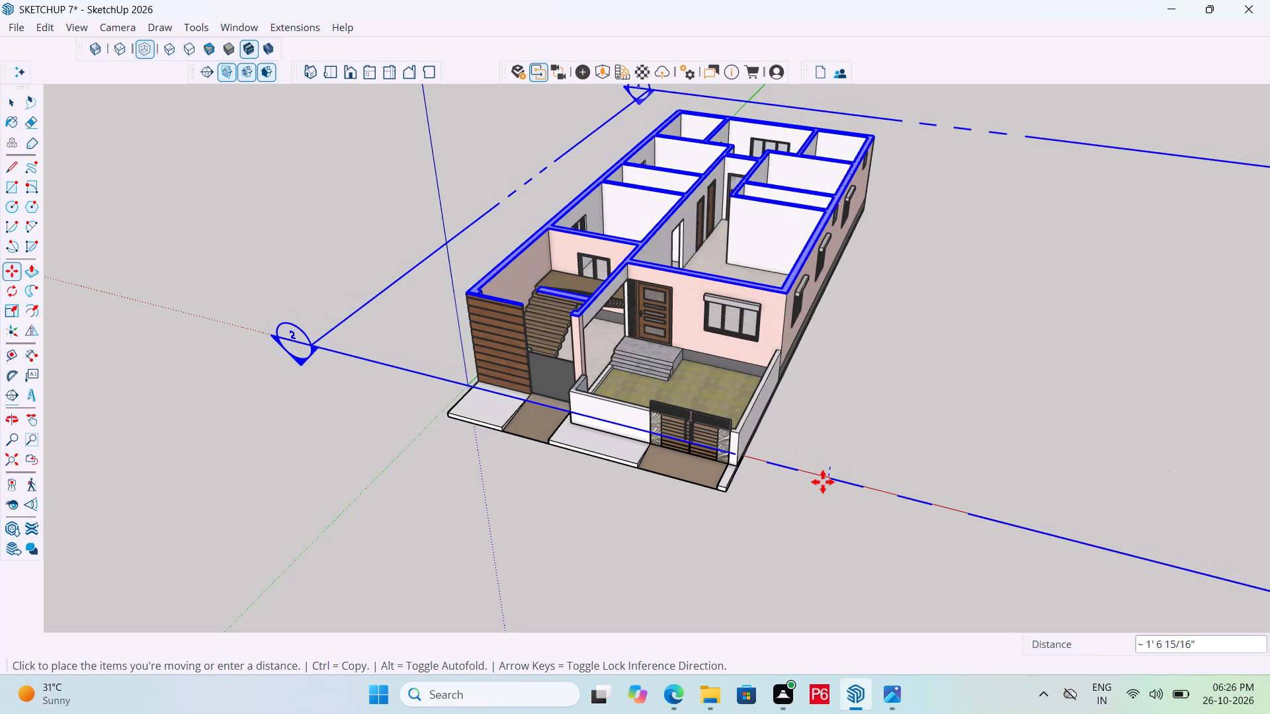
{"action": "left_click", "coordinate": [823, 483]}
Examine the cut-open floor's room layout from above and from several sides, closing in on the large hall.
{"action": "middle_click_drag", "start_coordinate": [719, 267], "coordinate": [853, 509]}
{"action": "scroll", "coordinate": [671, 506], "scroll_direction": "down", "scroll_amount": 4}
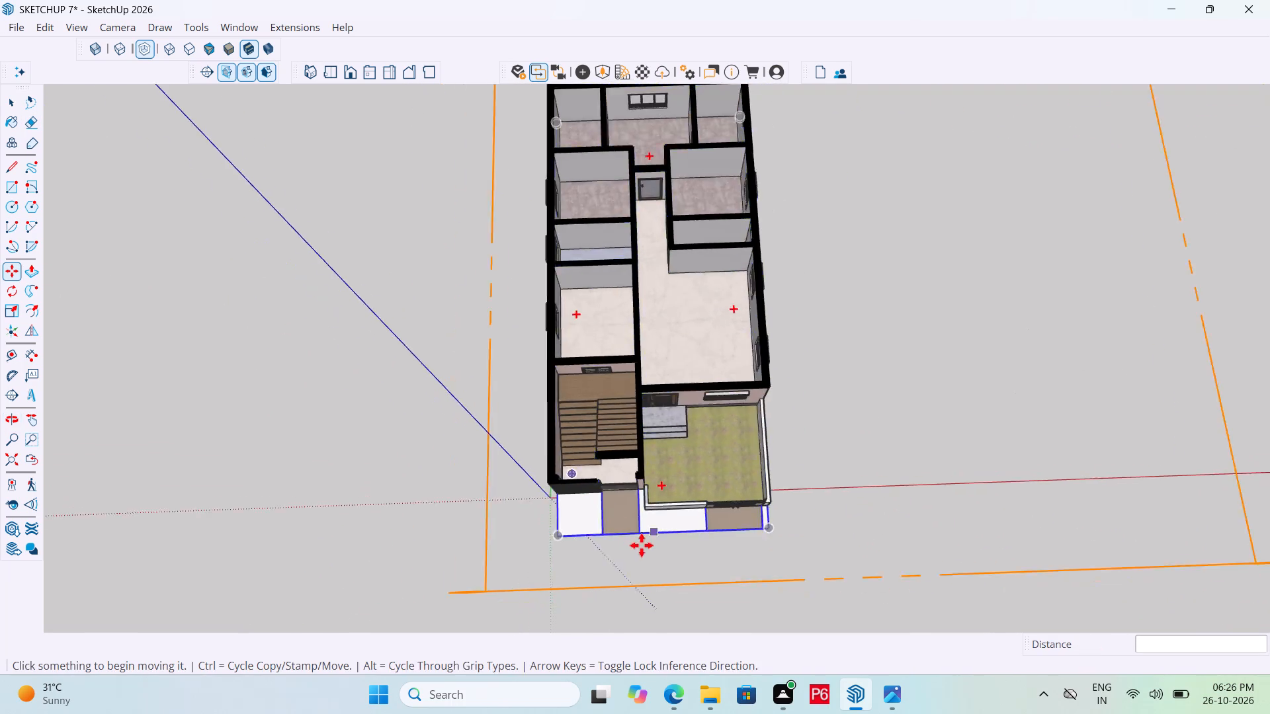
{"action": "scroll", "coordinate": [642, 545], "scroll_direction": "down", "scroll_amount": 1}
{"action": "middle_click_drag", "start_coordinate": [743, 338], "coordinate": [684, 356]}
{"action": "scroll", "coordinate": [674, 342], "scroll_direction": "up", "scroll_amount": 5}
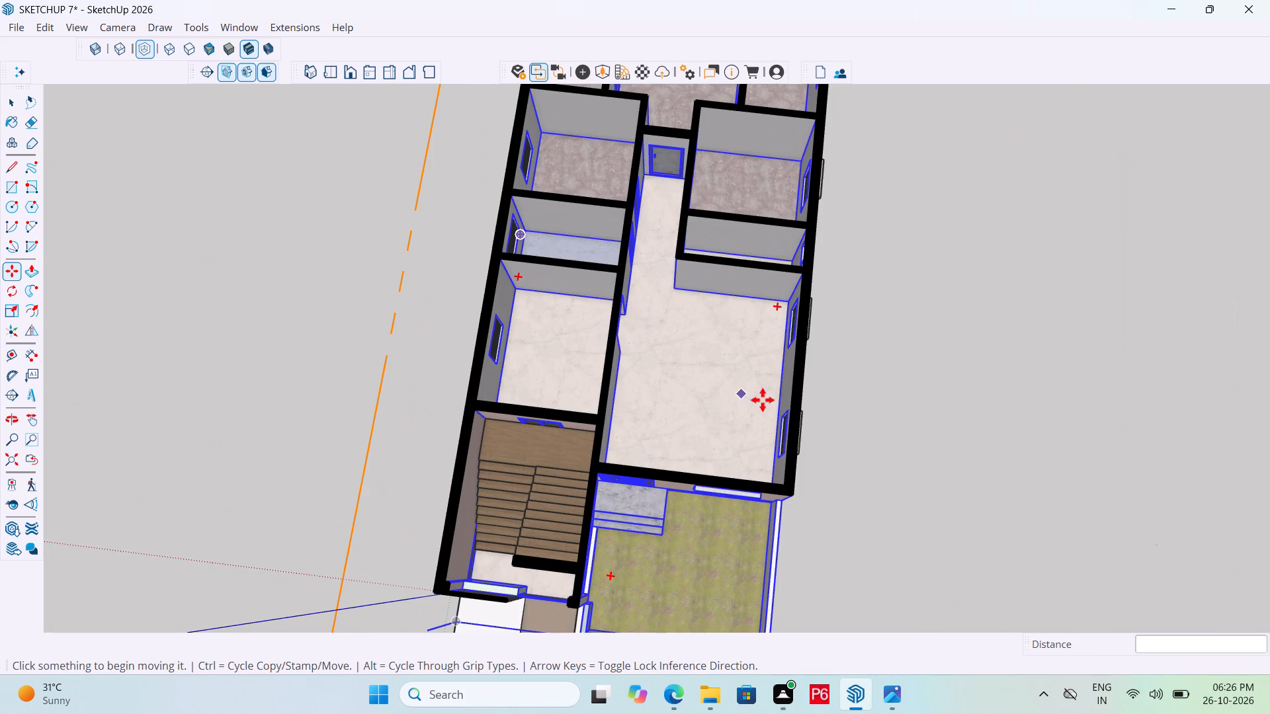
{"action": "middle_click_drag", "start_coordinate": [763, 400], "coordinate": [807, 336]}
{"action": "scroll", "coordinate": [224, 253], "scroll_direction": "down", "scroll_amount": 2}
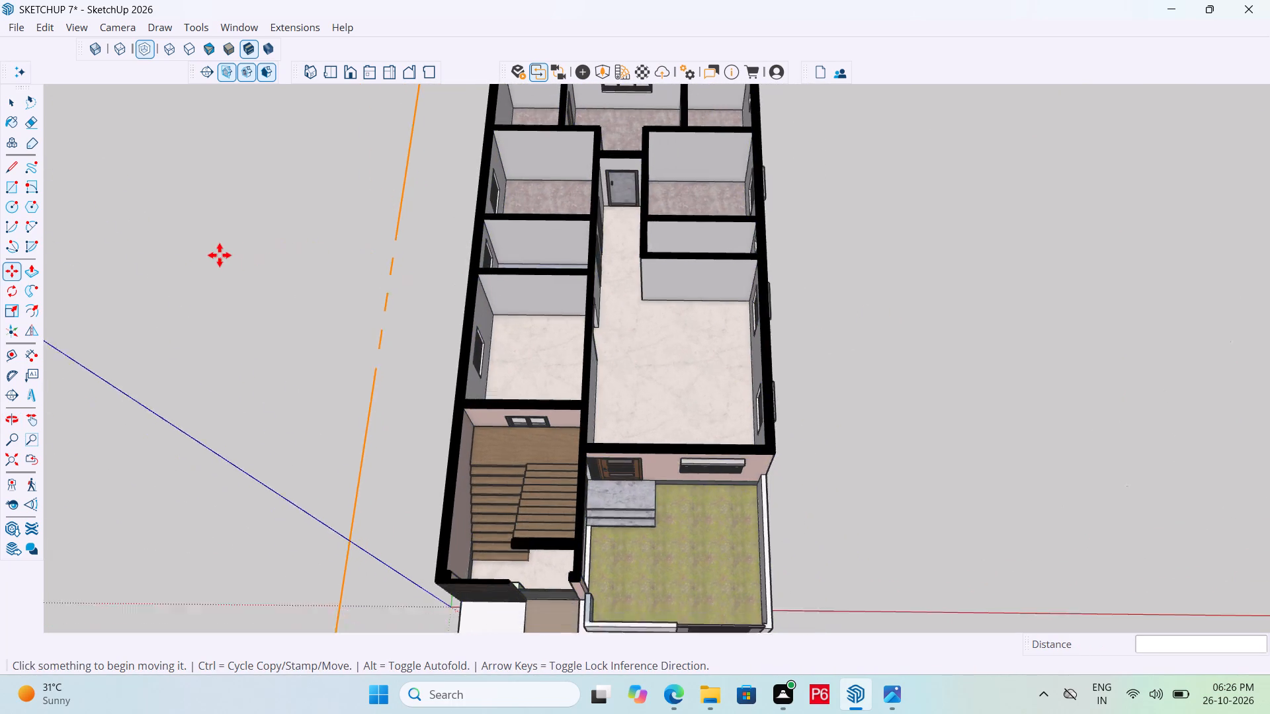
{"action": "scroll", "coordinate": [220, 255], "scroll_direction": "down", "scroll_amount": 2}
{"action": "scroll", "coordinate": [534, 329], "scroll_direction": "up", "scroll_amount": 6}
{"action": "middle_click_drag", "start_coordinate": [588, 342], "coordinate": [1124, 345]}
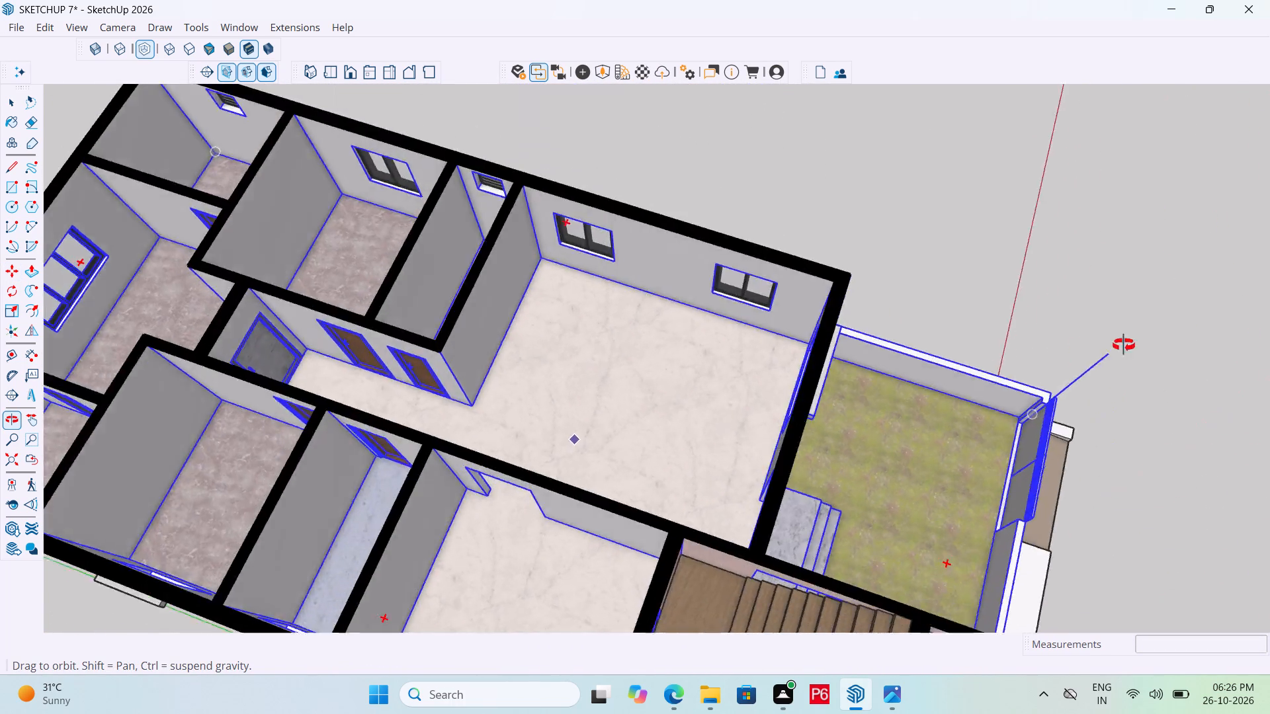
{"action": "middle_click_drag", "start_coordinate": [1124, 345], "coordinate": [747, 291]}
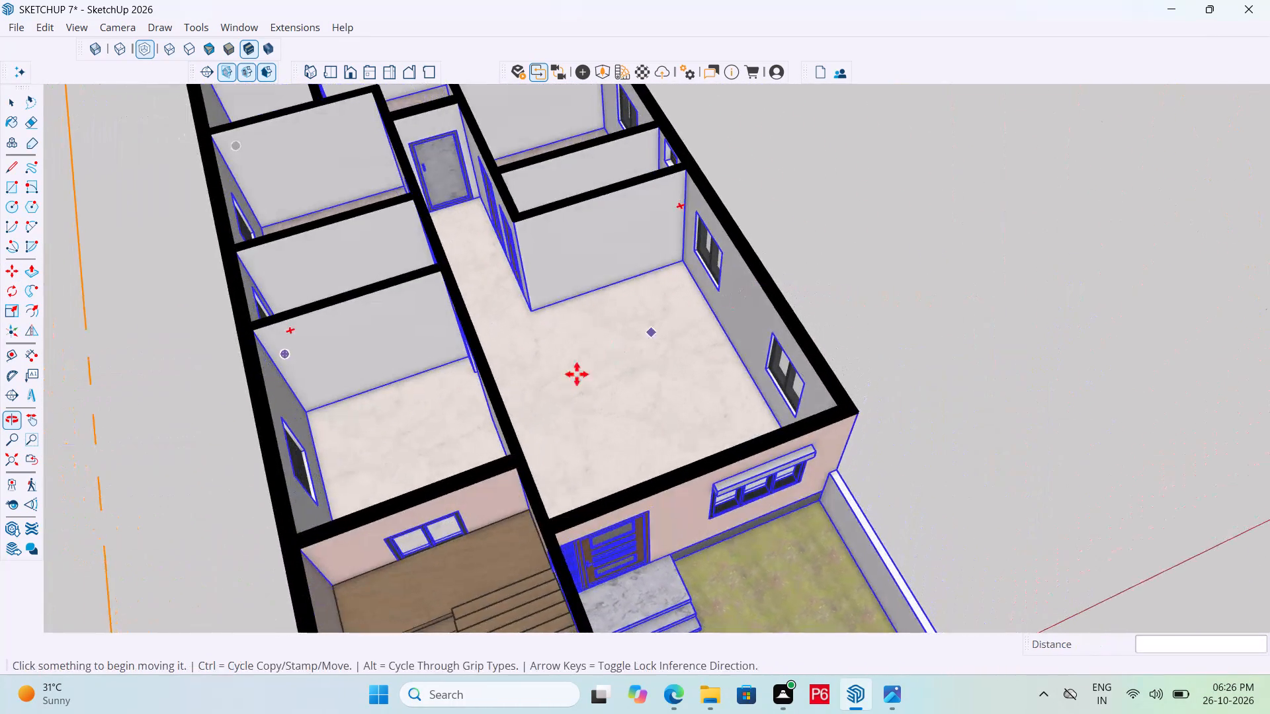
{"action": "scroll", "coordinate": [804, 290], "scroll_direction": "down", "scroll_amount": 4}
{"action": "middle_click_drag", "start_coordinate": [706, 335], "coordinate": [218, 333]}
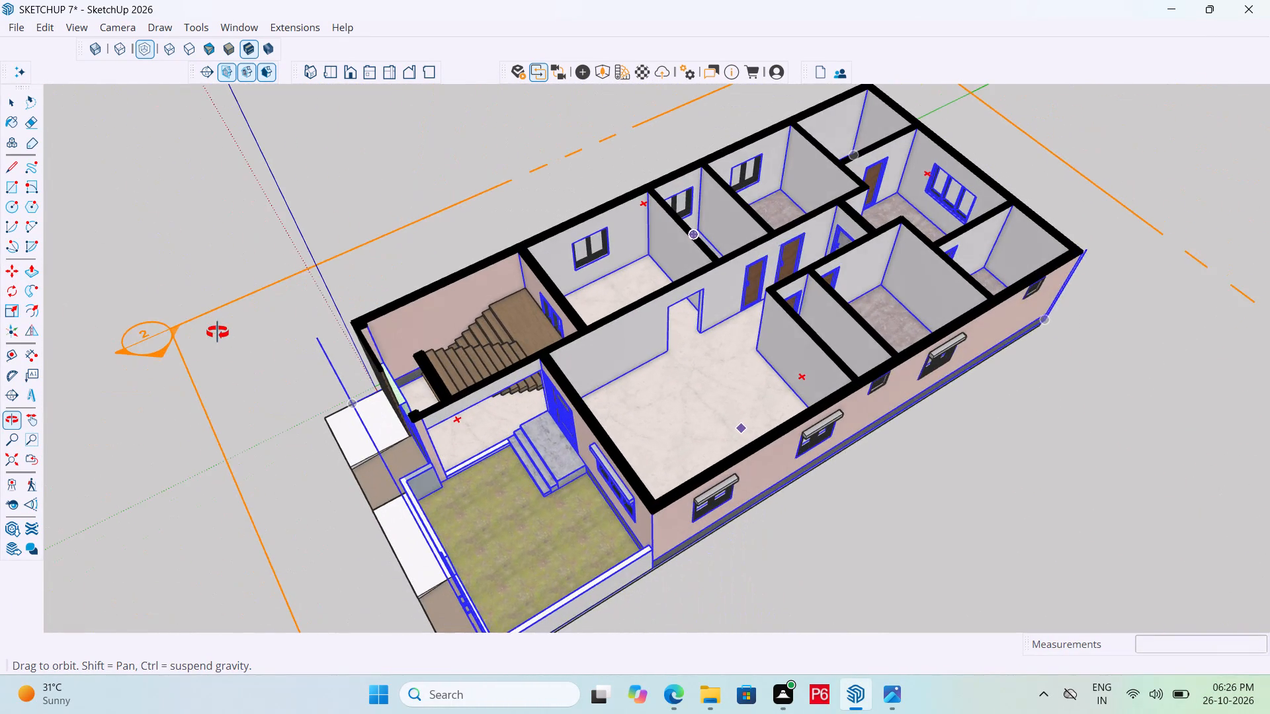
{"action": "middle_click_drag", "start_coordinate": [218, 333], "coordinate": [661, 358]}
{"action": "scroll", "coordinate": [765, 295], "scroll_direction": "up", "scroll_amount": 1}
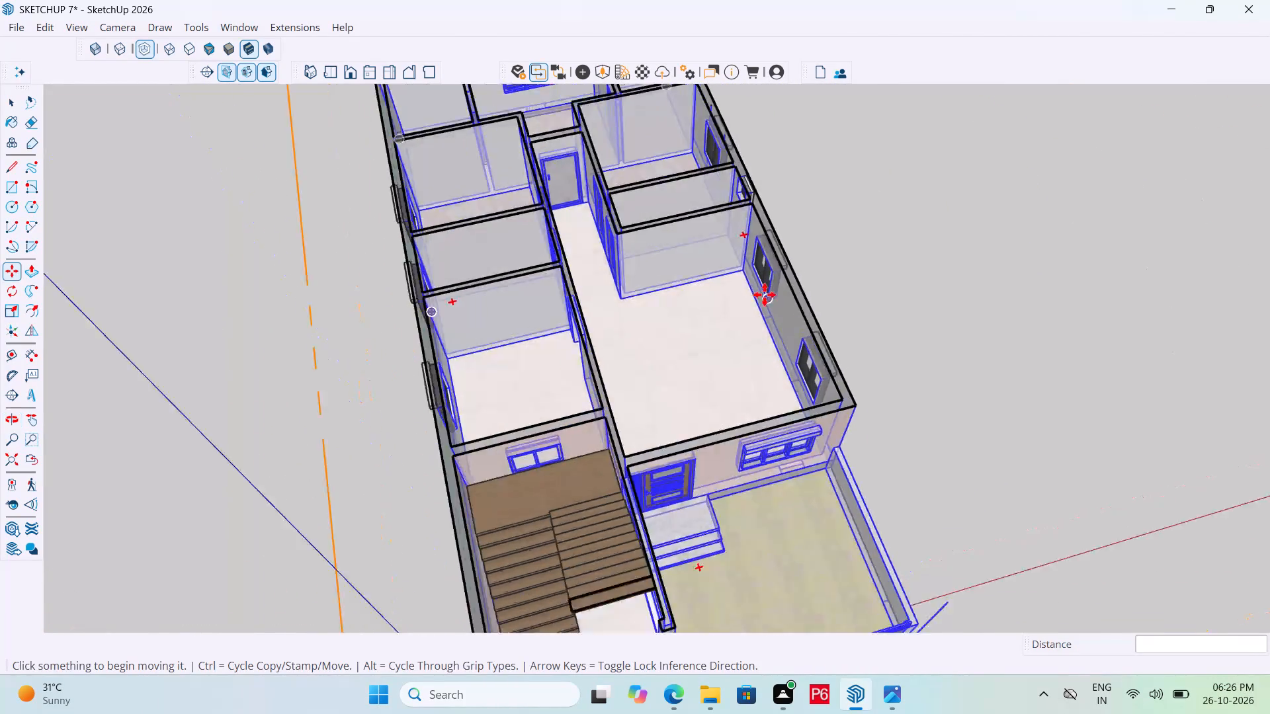
{"action": "scroll", "coordinate": [765, 295], "scroll_direction": "up", "scroll_amount": 11}
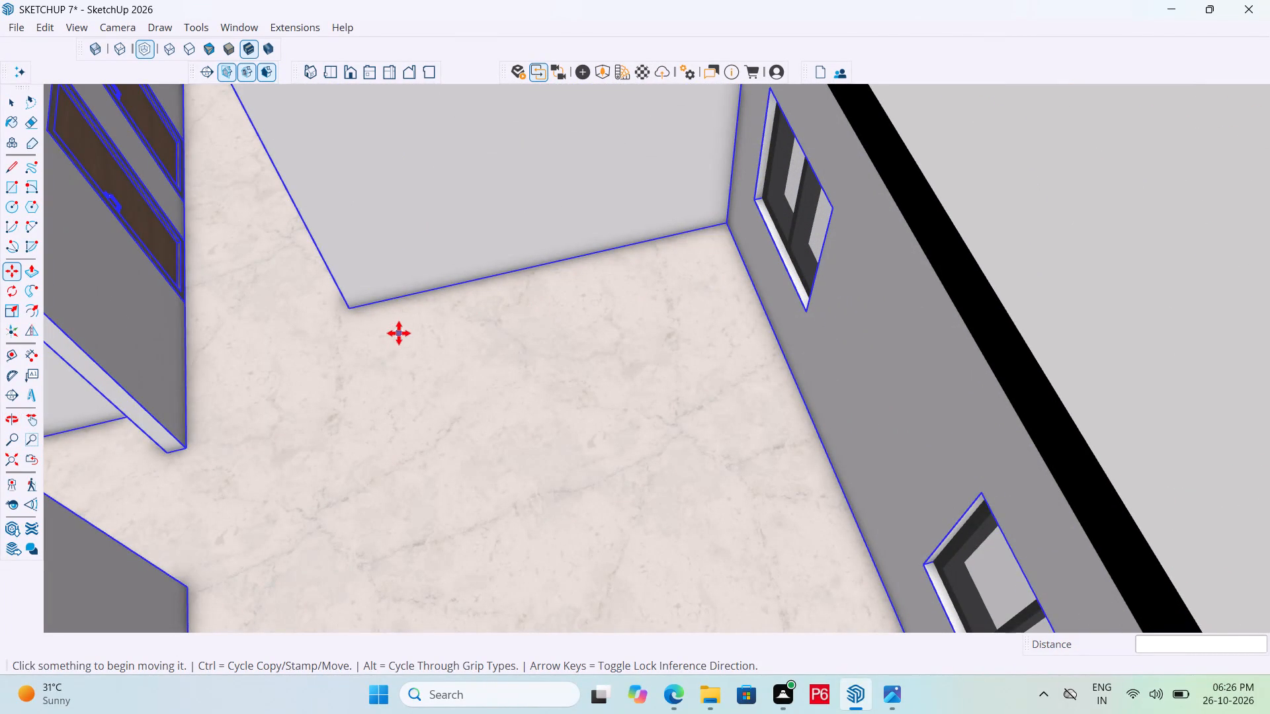
Draw a 2' by 2' square on the large hall's floor near the end corner of the partition wall.
{"action": "key", "text": "space"}
{"action": "scroll", "coordinate": [950, 303], "scroll_direction": "down", "scroll_amount": 7}
{"action": "scroll", "coordinate": [558, 397], "scroll_direction": "down", "scroll_amount": 6}
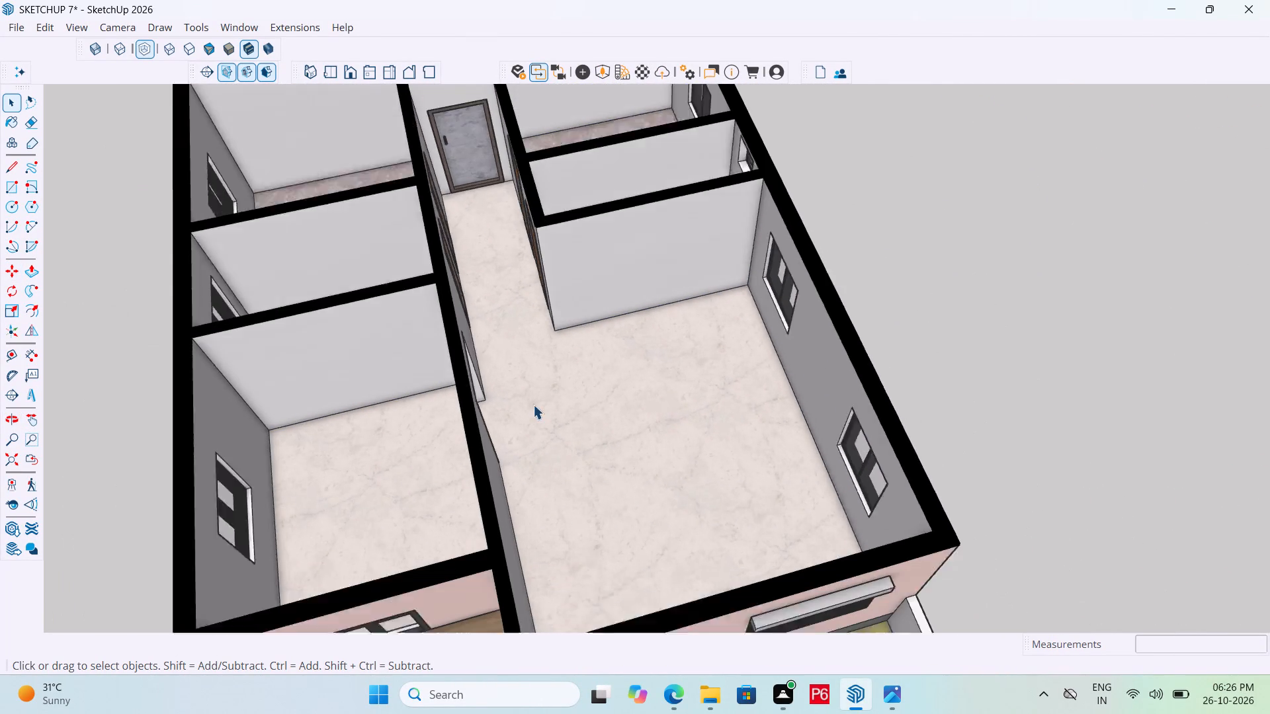
{"action": "middle_click_drag", "start_coordinate": [762, 364], "coordinate": [784, 416]}
{"action": "scroll", "coordinate": [594, 411], "scroll_direction": "up", "scroll_amount": 5}
{"action": "scroll", "coordinate": [554, 375], "scroll_direction": "up", "scroll_amount": 5}
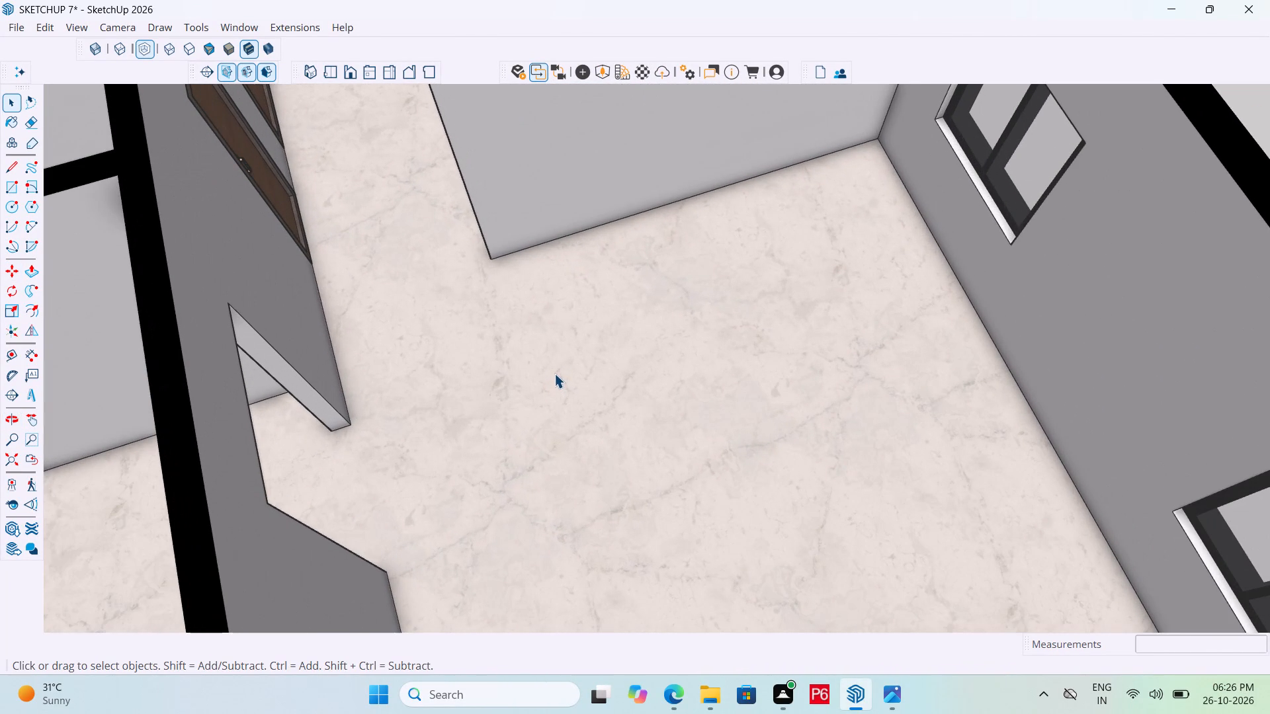
{"action": "key", "text": "r"}
{"action": "left_click_drag", "start_coordinate": [514, 318], "coordinate": [536, 317]}
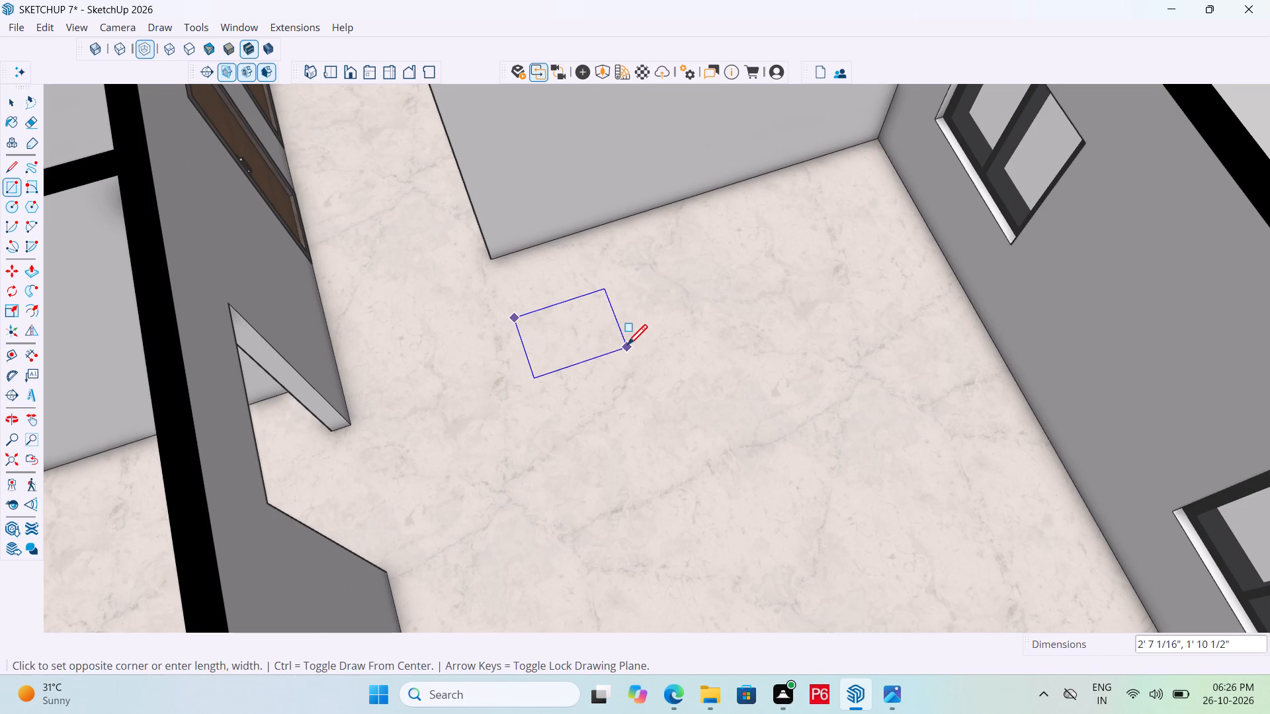
{"action": "key", "text": "2"}
{"action": "key", "text": "apostrophe"}
{"action": "type", "text": ",2'"}
{"action": "key", "text": "Return"}
{"action": "key", "text": "space"}
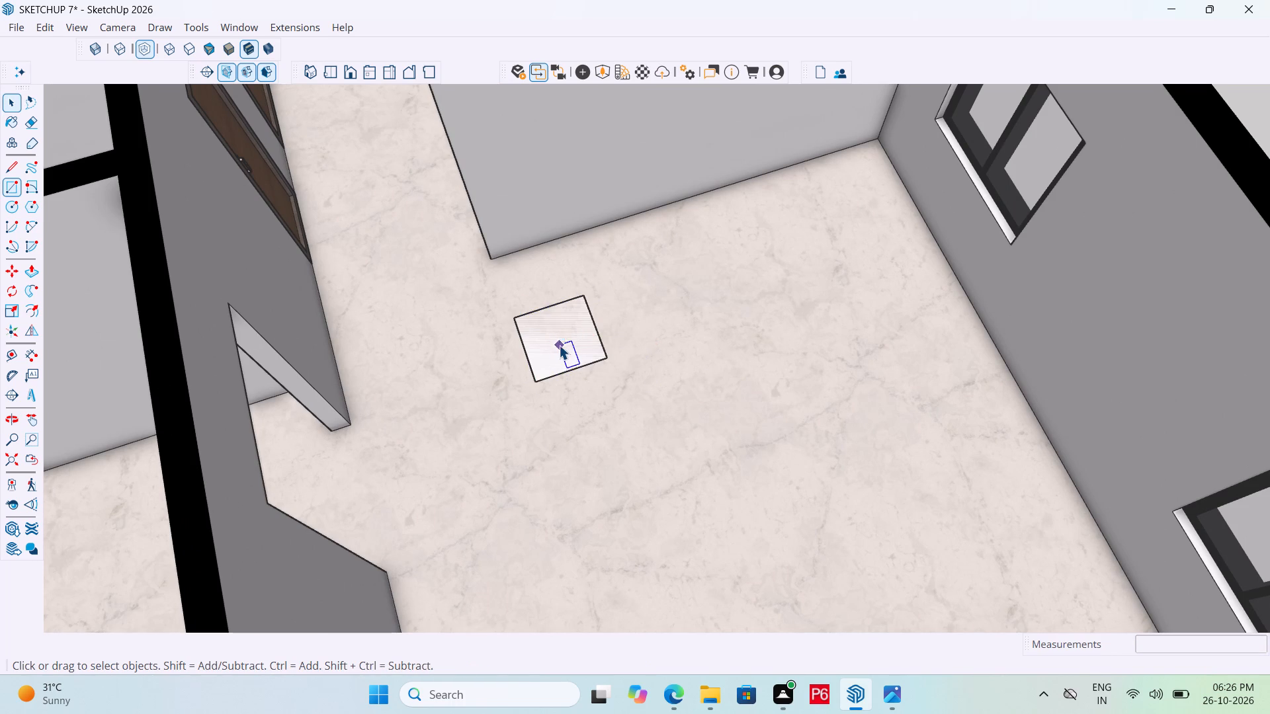
Make the 2' square's face and edges into a group.
{"action": "left_click", "coordinate": [560, 344]}
{"action": "double_click", "coordinate": [560, 344]}
{"action": "right_click", "coordinate": [560, 344]}
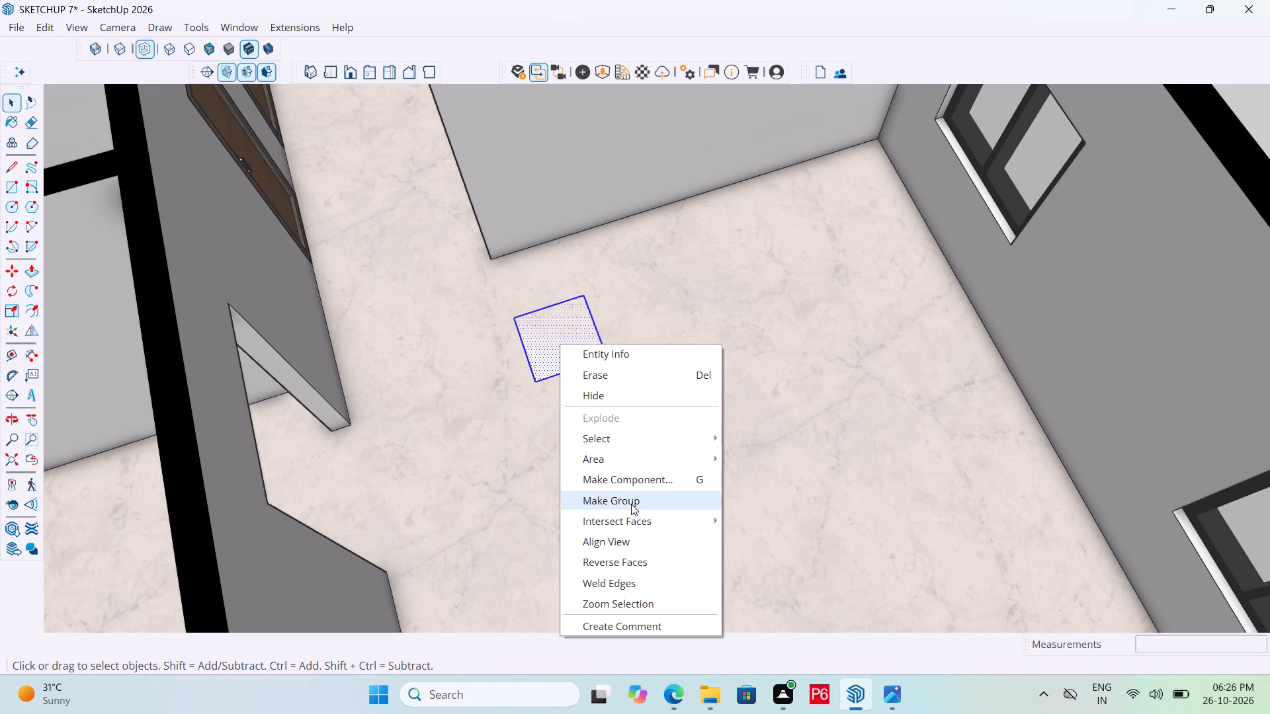
{"action": "left_click", "coordinate": [632, 504]}
{"action": "double_click", "coordinate": [555, 350]}
{"action": "left_click", "coordinate": [556, 342]}
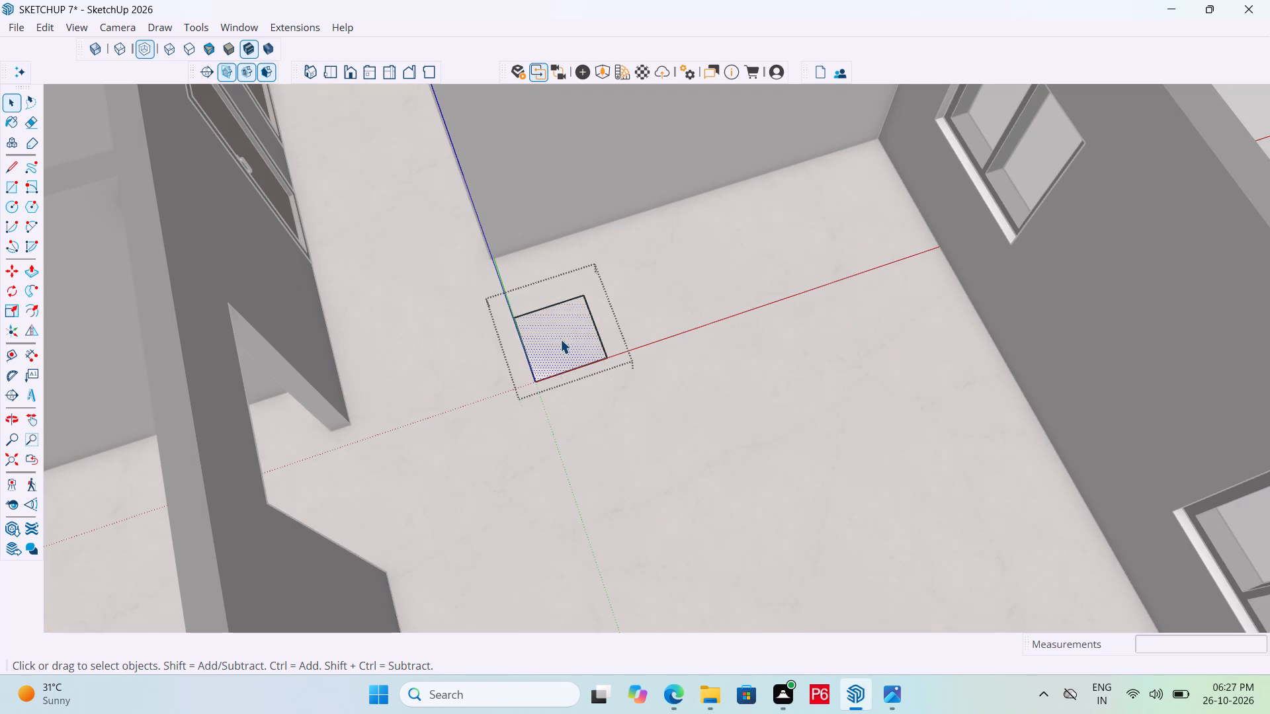
{"action": "left_click", "coordinate": [652, 330]}
Copy the square group twice at 2' spacing to form an edge-to-edge row of three squares.
{"action": "left_click", "coordinate": [601, 350]}
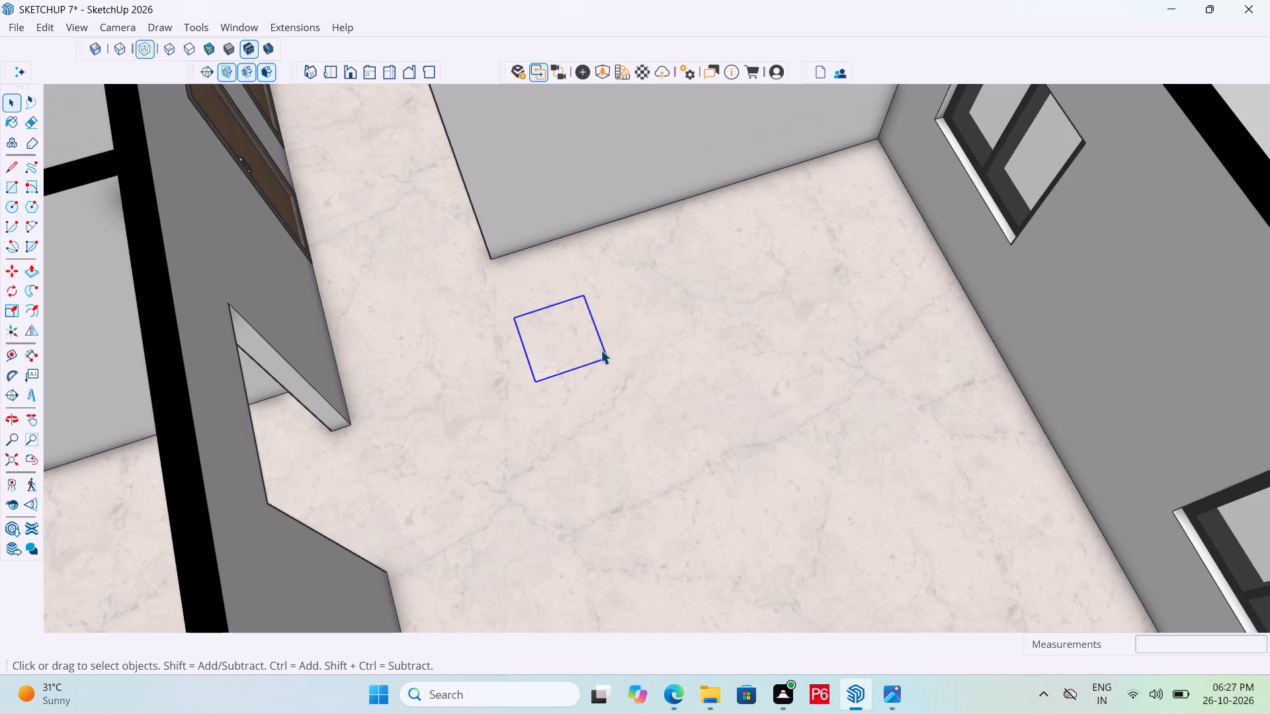
{"action": "key", "text": "m"}
{"action": "left_click", "coordinate": [535, 381]}
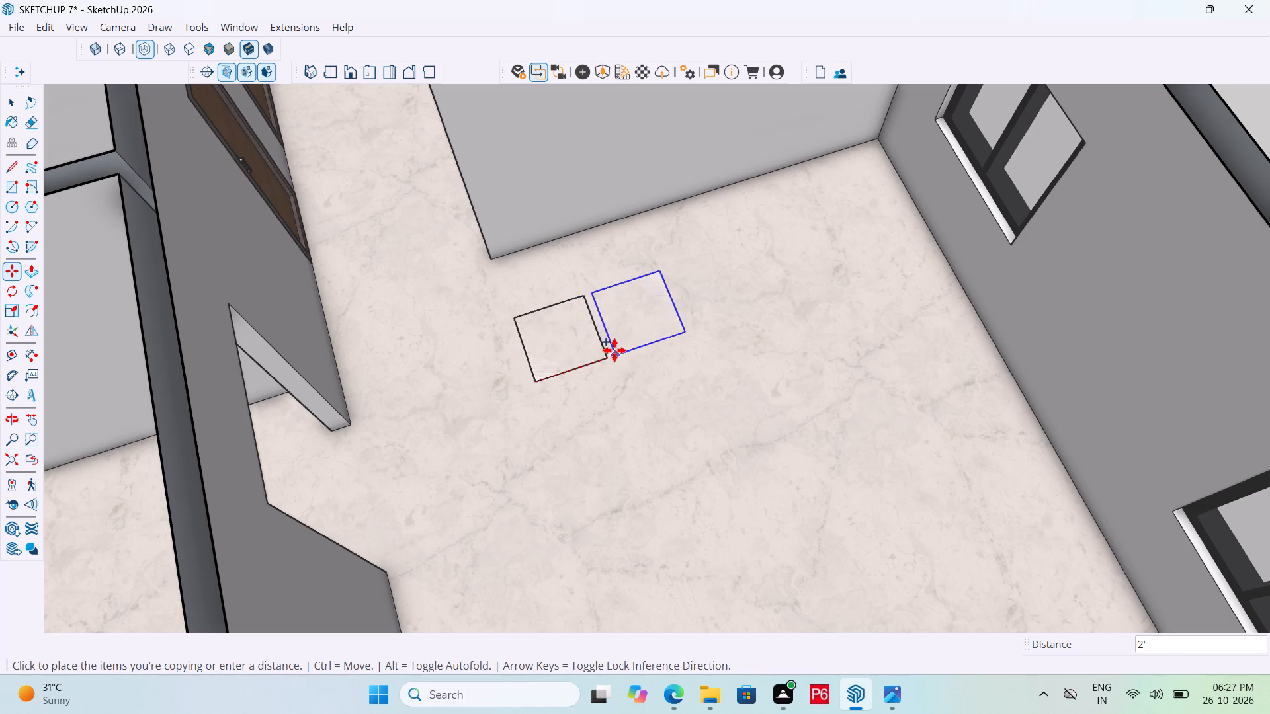
{"action": "left_click", "coordinate": [599, 362]}
{"action": "left_click", "coordinate": [606, 359]}
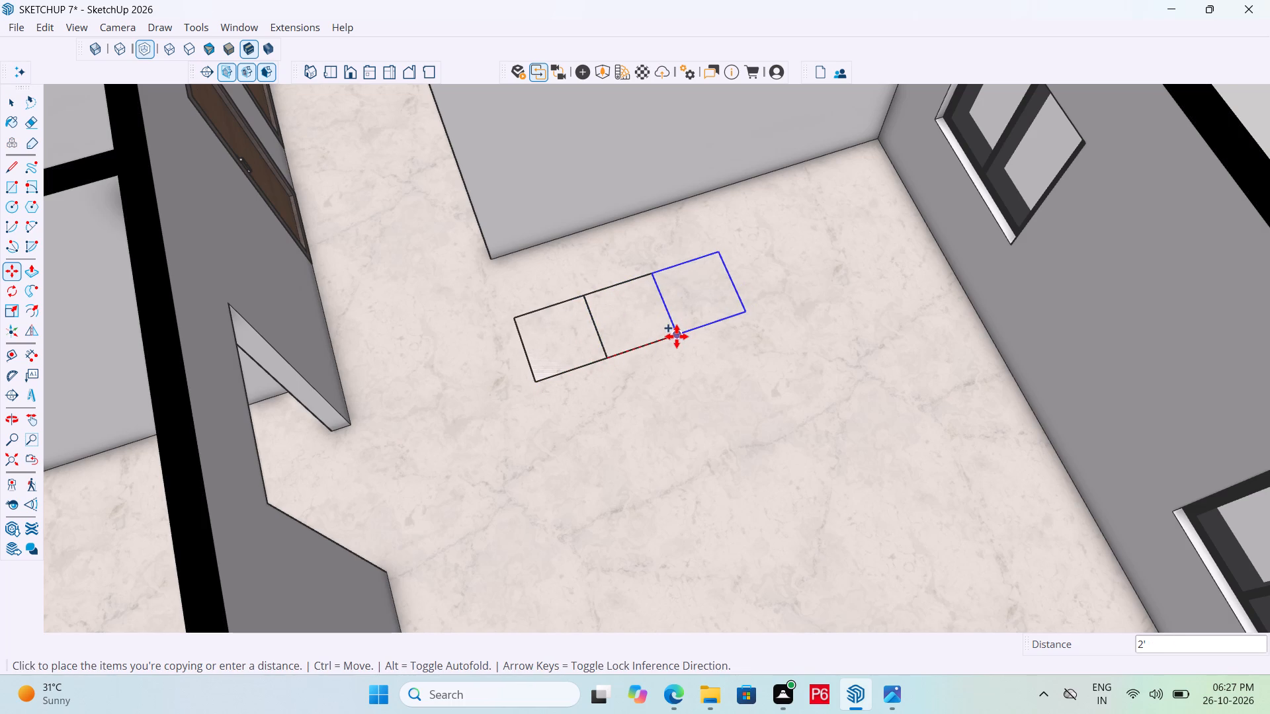
{"action": "left_click", "coordinate": [677, 337]}
{"action": "key", "text": "space"}
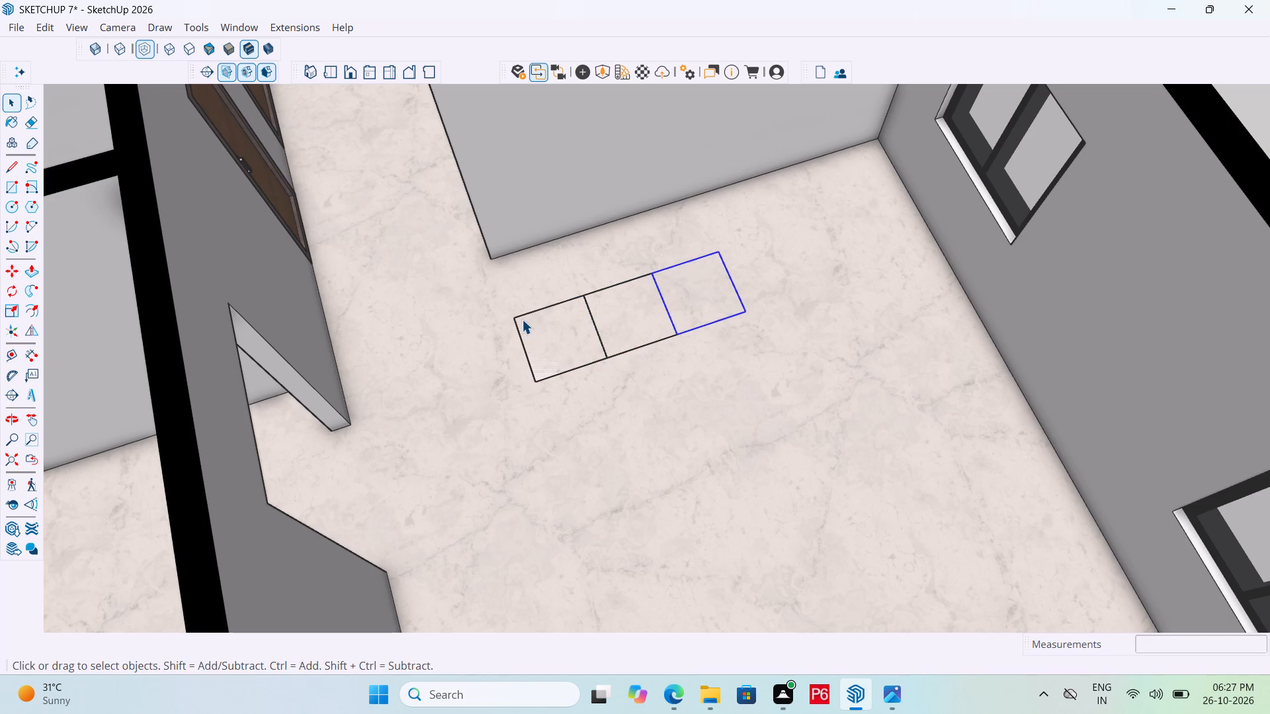
Draw a rectangle 6' by about 1' 1" on the floor along the wall-side edge of the three-square row.
{"action": "key", "text": "r"}
{"action": "left_click_drag", "start_coordinate": [514, 315], "coordinate": [520, 307]}
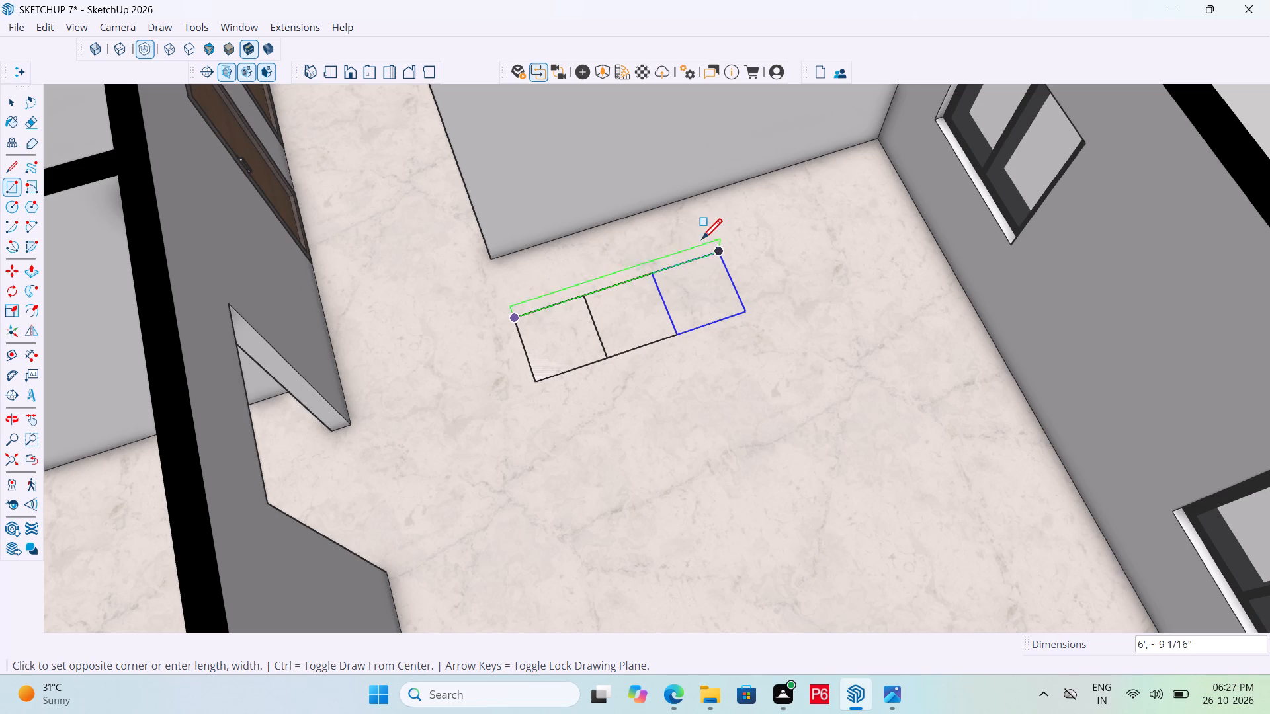
{"action": "scroll", "coordinate": [702, 241], "scroll_direction": "up", "scroll_amount": 4}
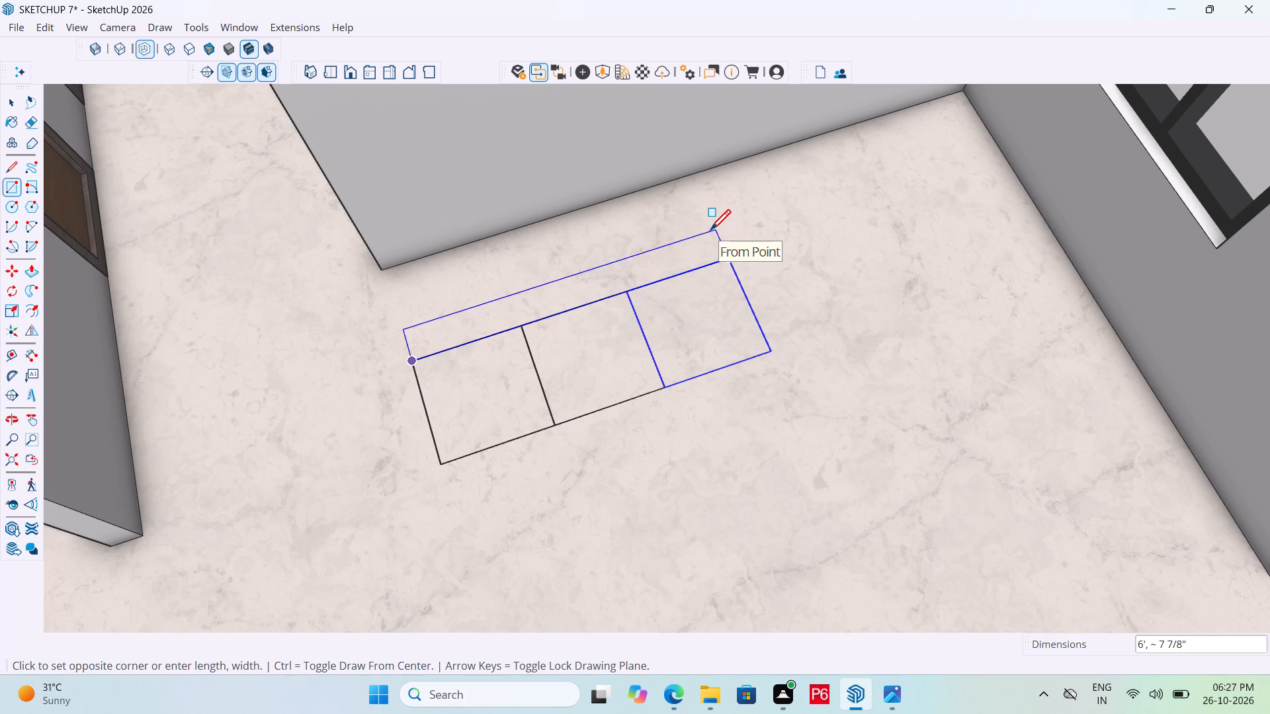
{"action": "middle_click_drag", "start_coordinate": [759, 247], "coordinate": [330, 307]}
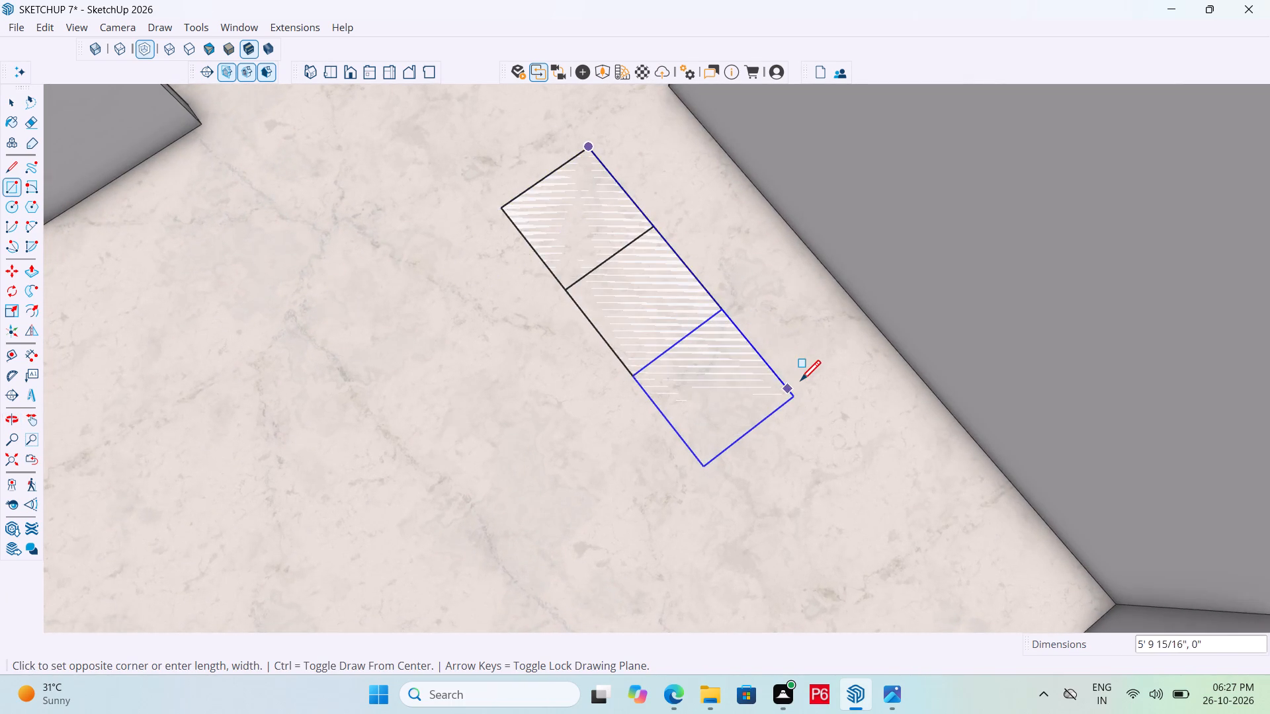
{"action": "scroll", "coordinate": [800, 383], "scroll_direction": "up", "scroll_amount": 5}
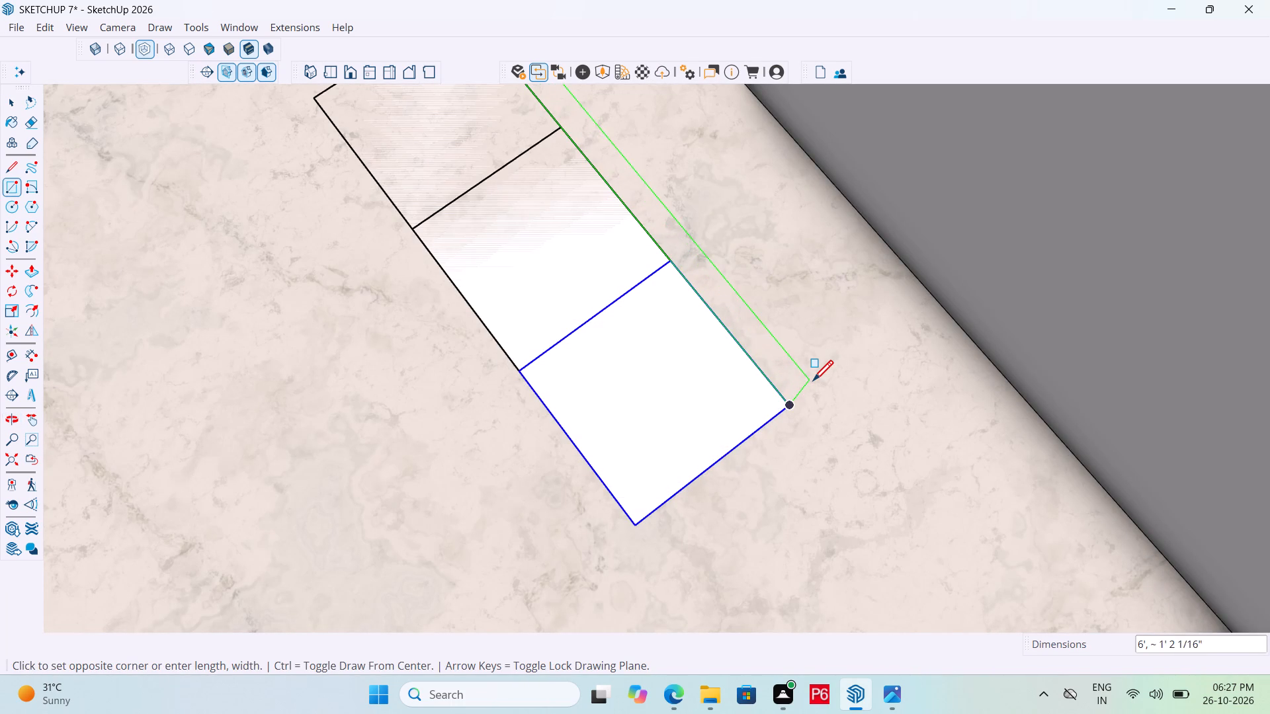
{"action": "scroll", "coordinate": [813, 383], "scroll_direction": "down", "scroll_amount": 4}
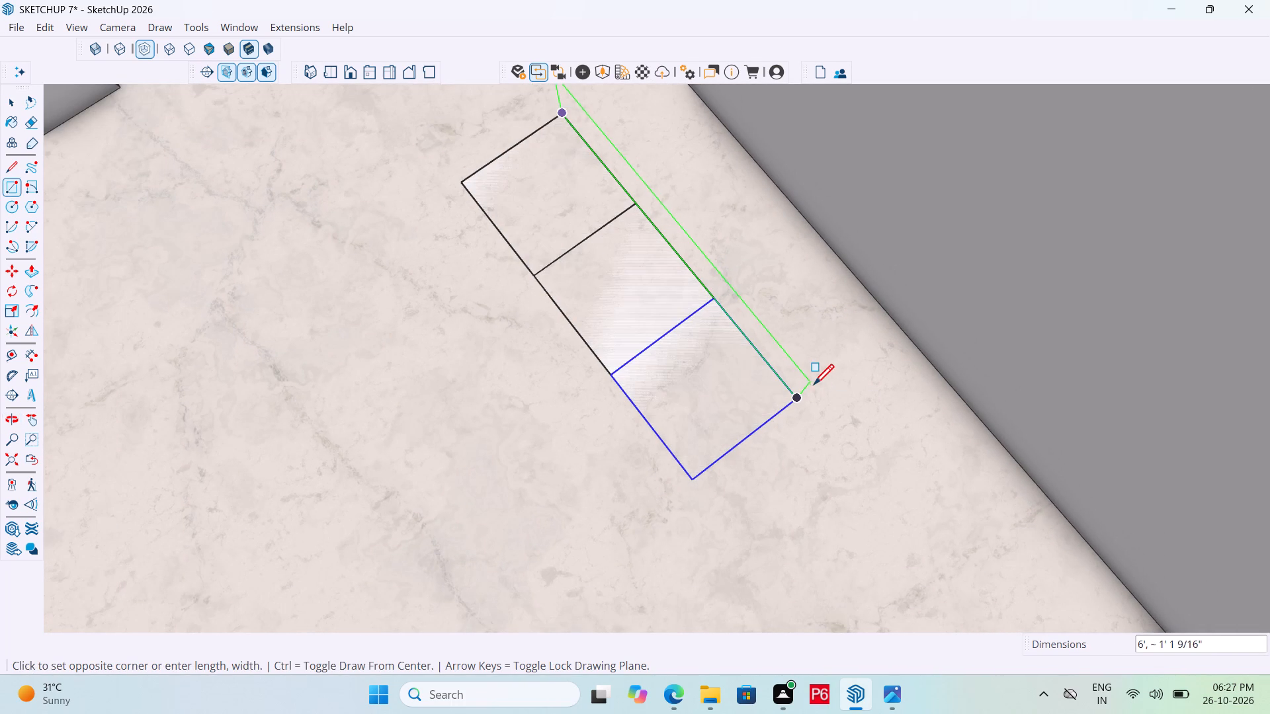
{"action": "scroll", "coordinate": [796, 465], "scroll_direction": "down", "scroll_amount": 3}
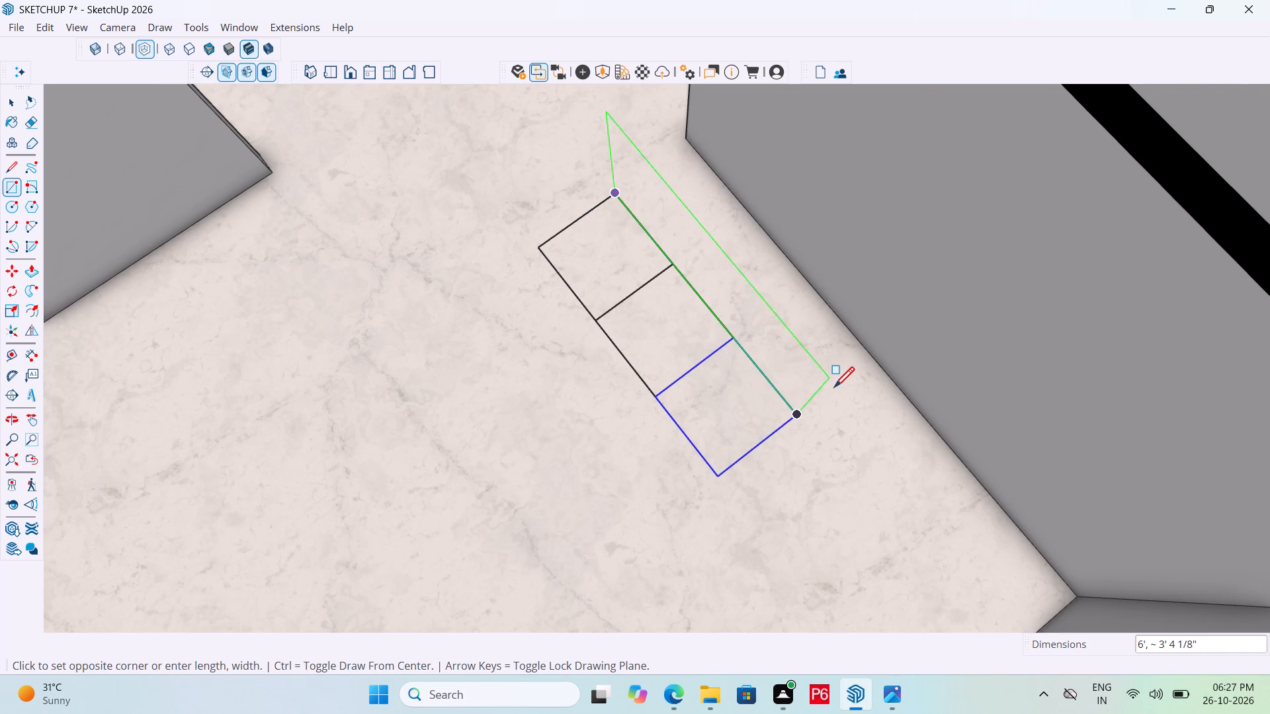
{"action": "scroll", "coordinate": [805, 402], "scroll_direction": "up", "scroll_amount": 5}
{"action": "scroll", "coordinate": [804, 407], "scroll_direction": "down", "scroll_amount": 2}
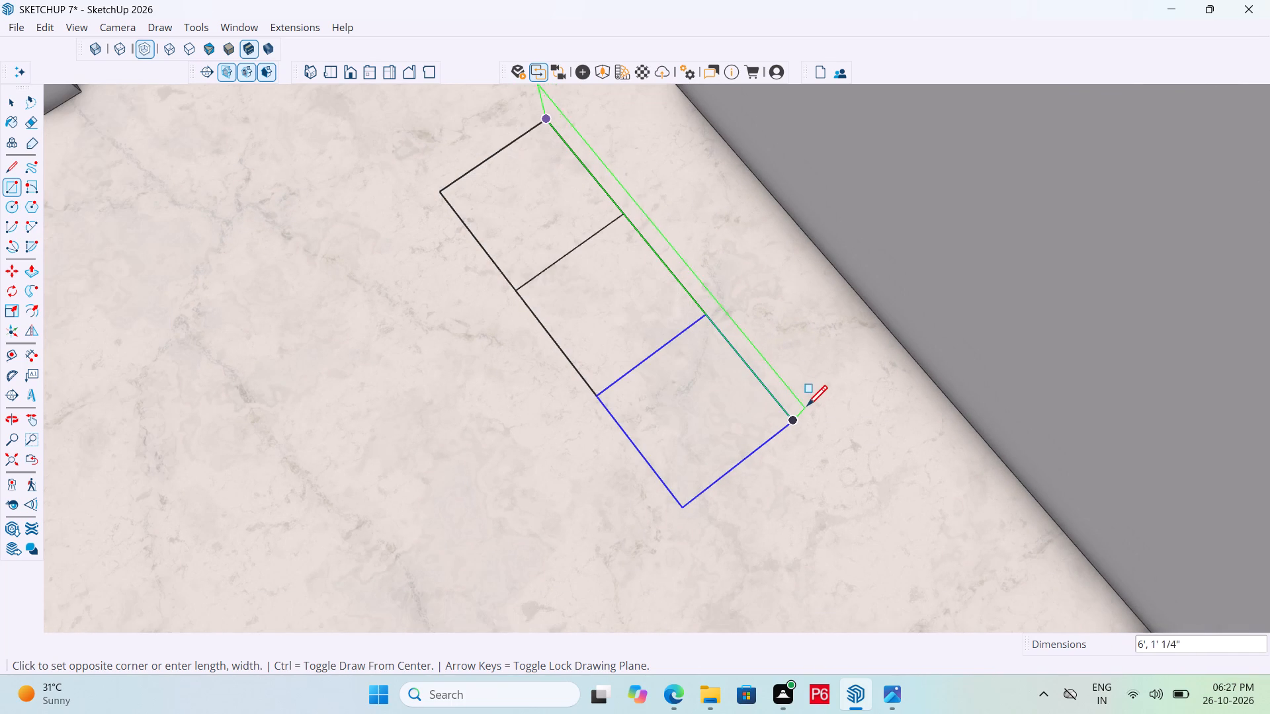
{"action": "double_click", "coordinate": [857, 383]}
{"action": "key", "text": "space"}
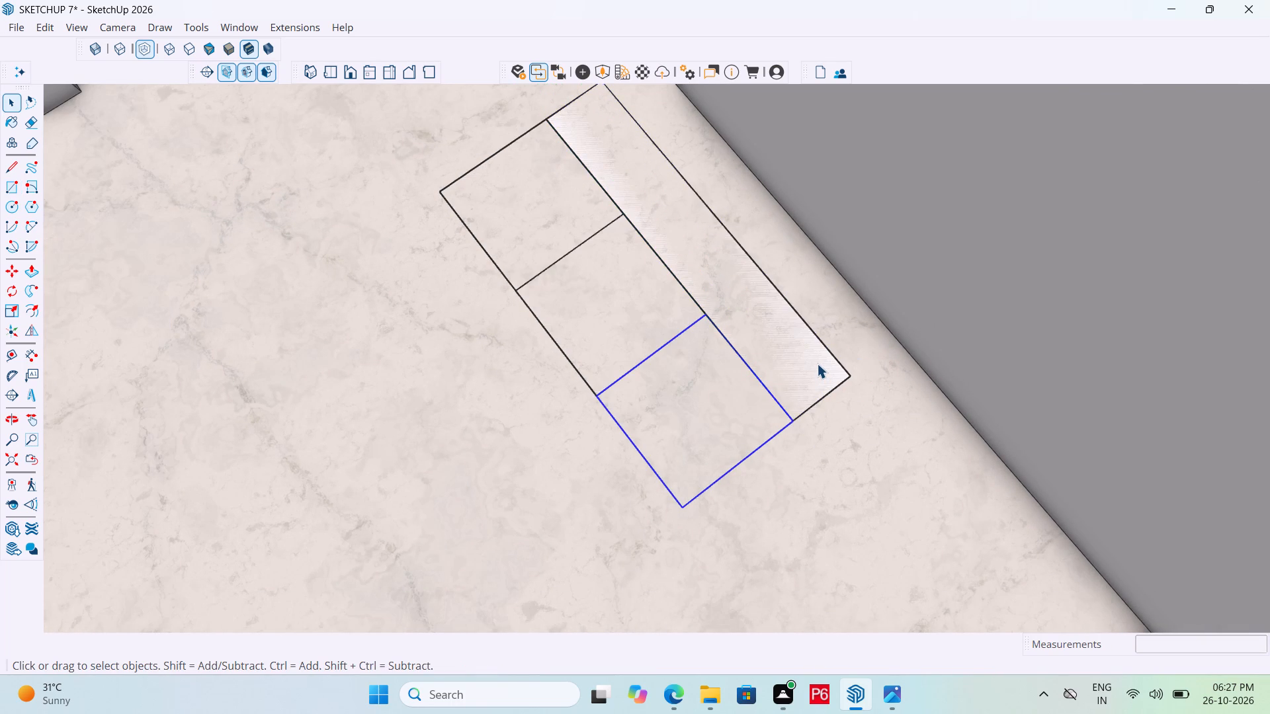
Scale the long rectangle's depth by about 0.32 so it forms a narrow back strip against the squares.
{"action": "left_click", "coordinate": [817, 346]}
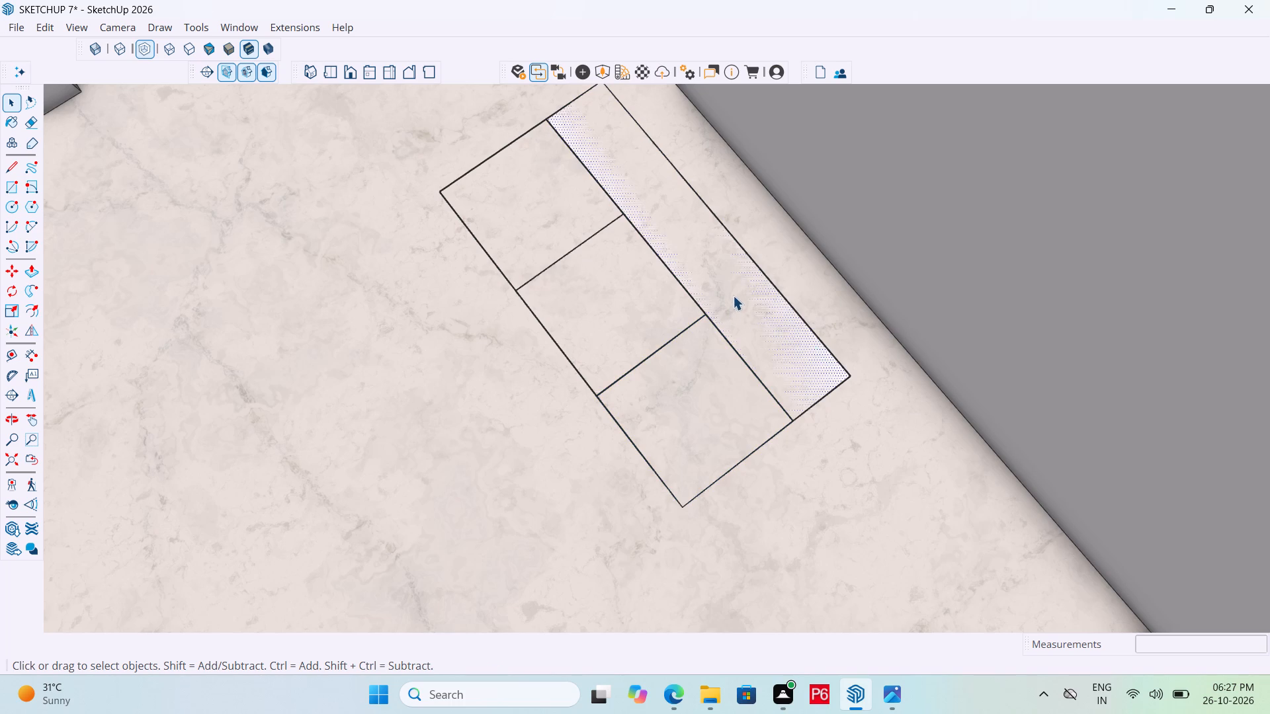
{"action": "double_click", "coordinate": [734, 295]}
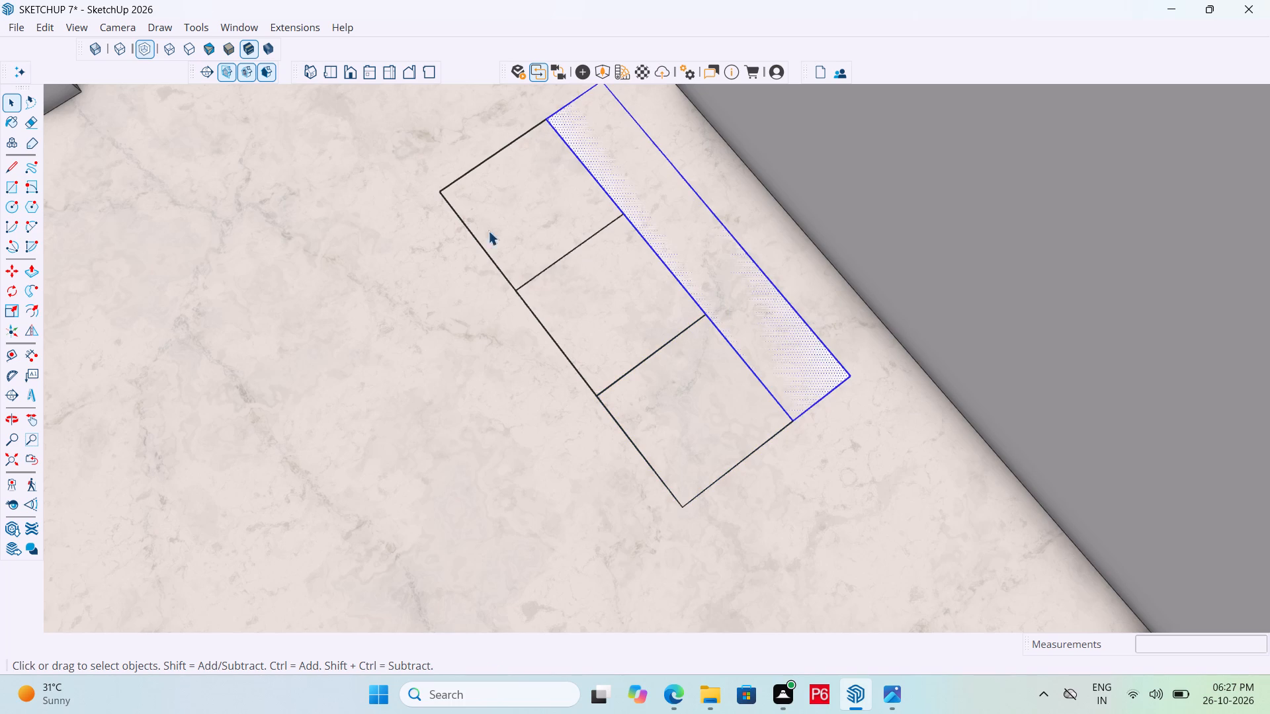
{"action": "left_click_drag", "start_coordinate": [11, 313], "coordinate": [19, 307]}
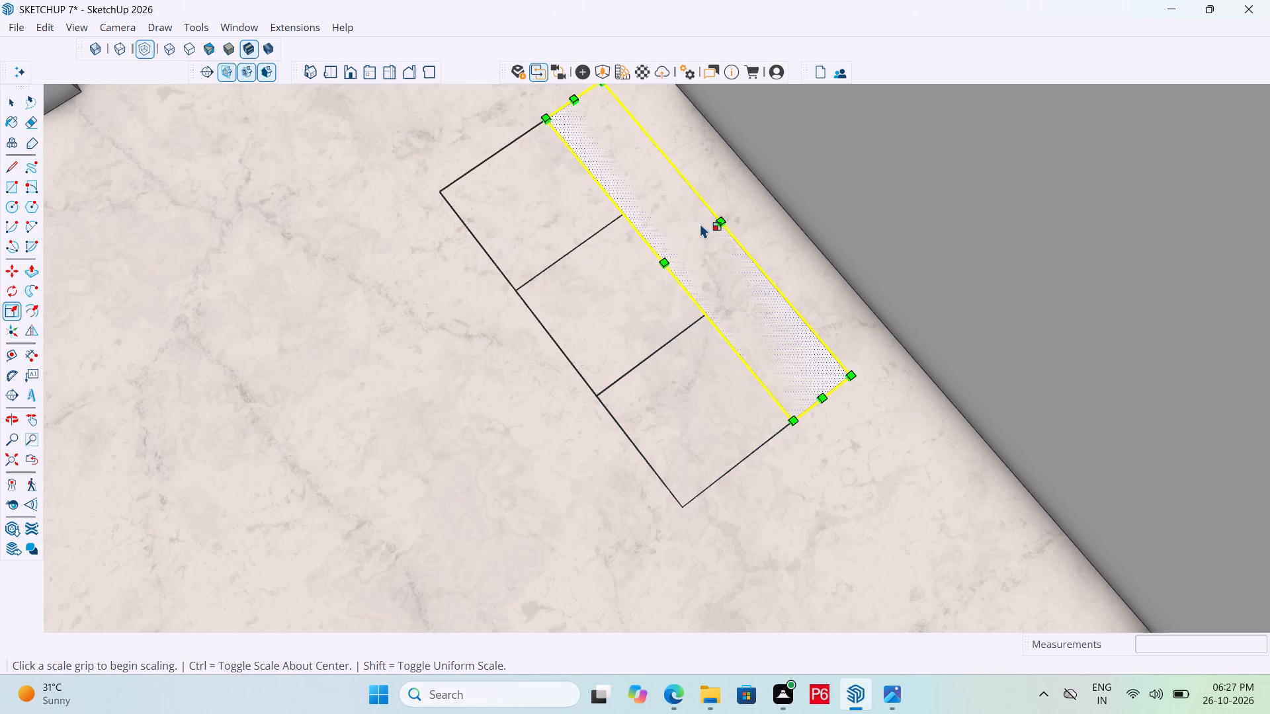
{"action": "left_click", "coordinate": [718, 218]}
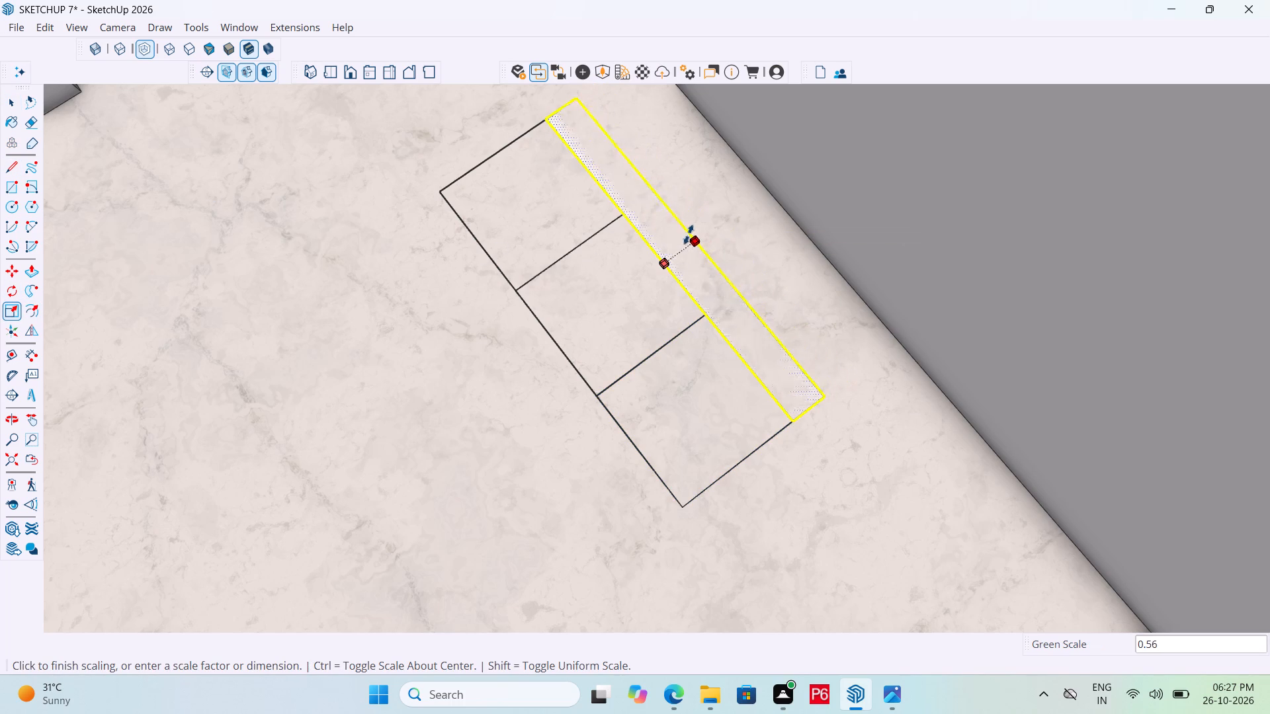
{"action": "left_click", "coordinate": [675, 241]}
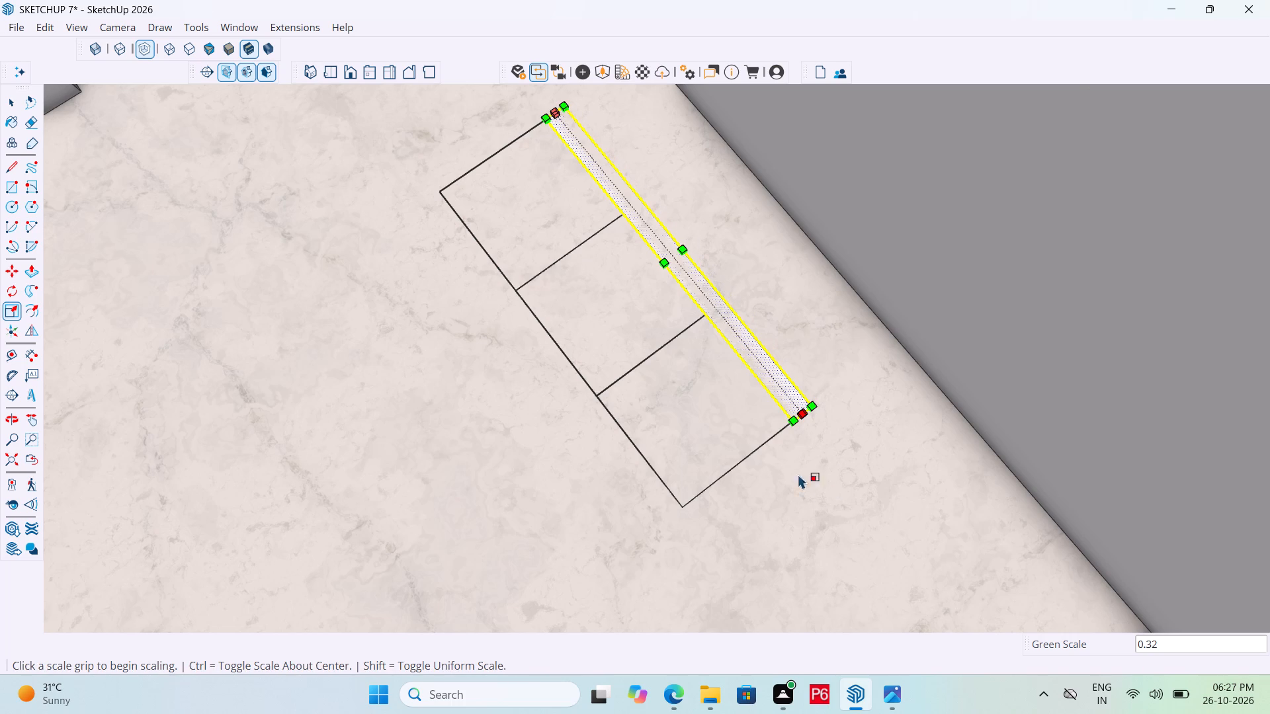
{"action": "key", "text": "space"}
Draw an arm strip about 3" by 2' 1" along one end of the row, reaching the back strip's outer corner.
{"action": "scroll", "coordinate": [768, 510], "scroll_direction": "up", "scroll_amount": 1}
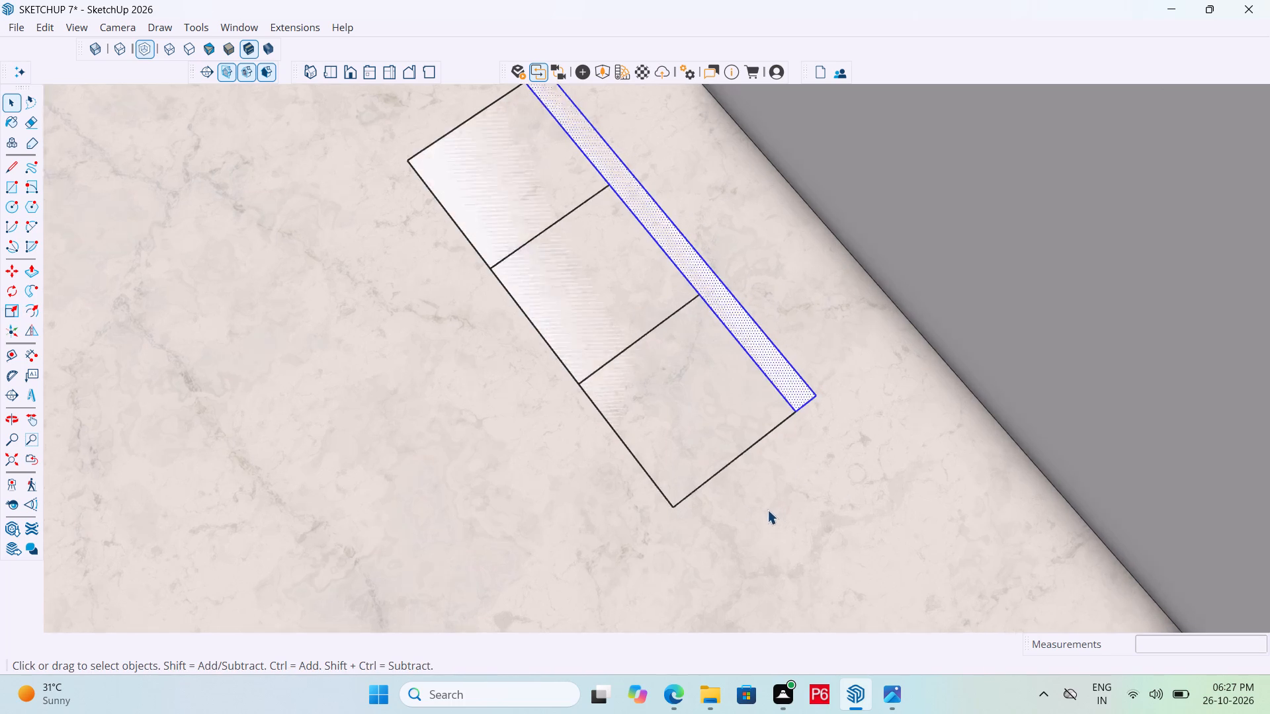
{"action": "scroll", "coordinate": [767, 510], "scroll_direction": "up", "scroll_amount": 2}
{"action": "key", "text": "r"}
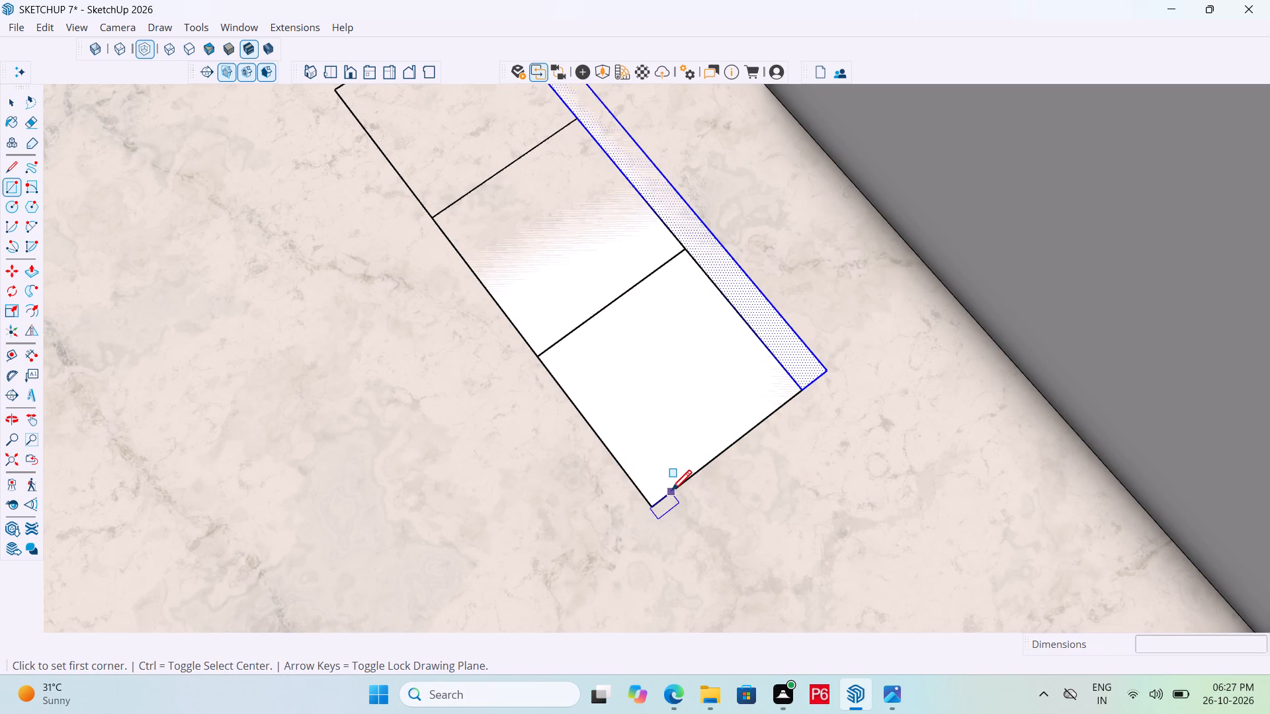
{"action": "left_click", "coordinate": [671, 492]}
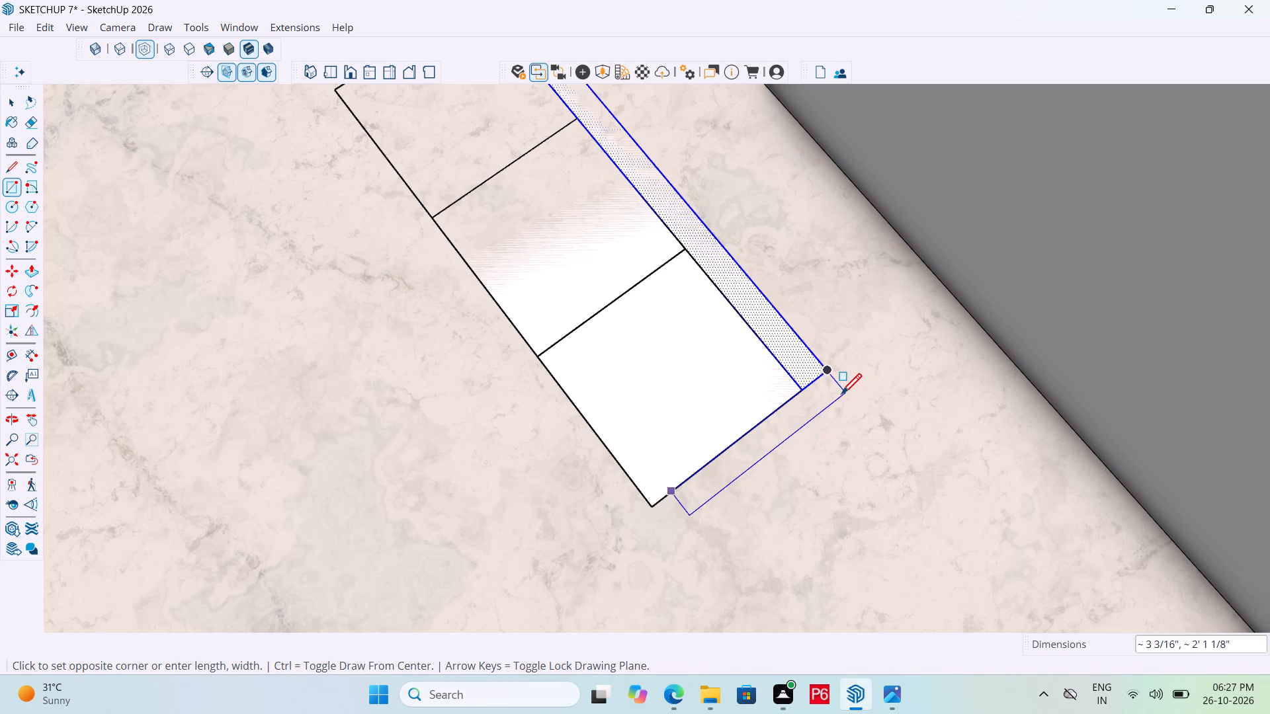
{"action": "left_click", "coordinate": [841, 391]}
{"action": "scroll", "coordinate": [892, 439], "scroll_direction": "down", "scroll_amount": 4}
{"action": "key", "text": "space"}
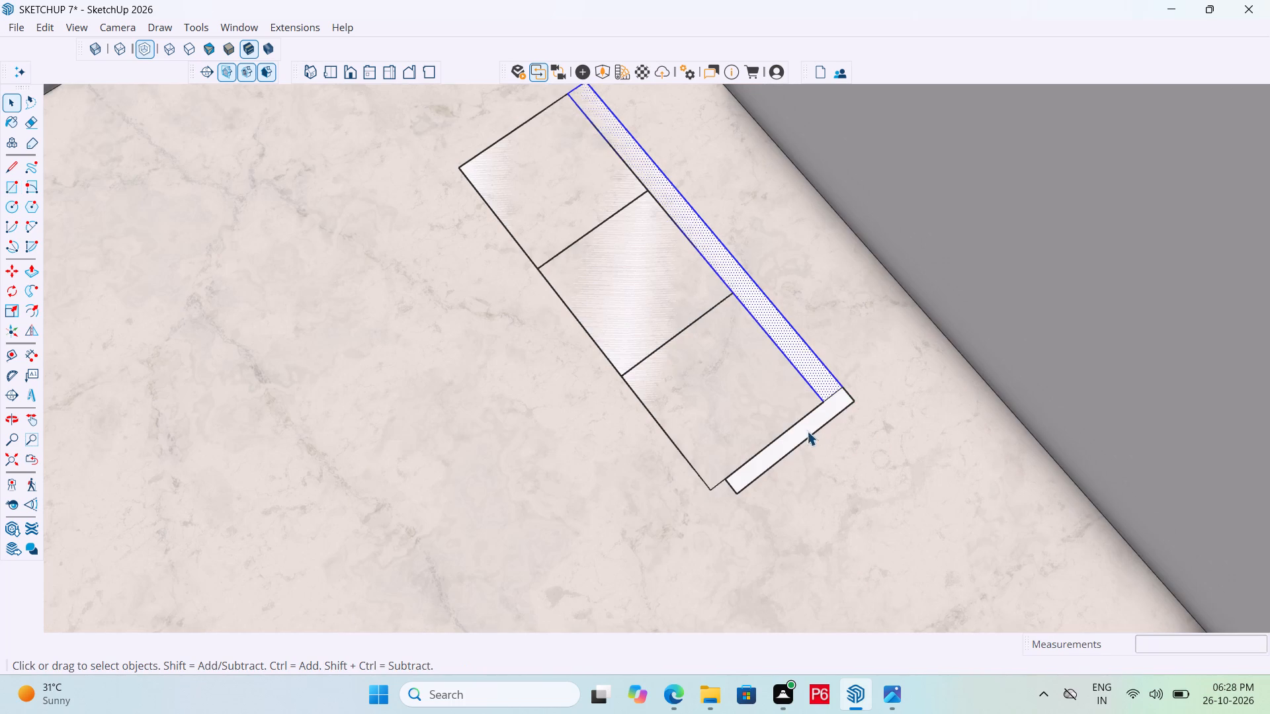
Copy the arm strip's face and edges to the opposite end of the row, about 6' 3" along its length.
{"action": "double_click", "coordinate": [806, 424]}
{"action": "key", "text": "m"}
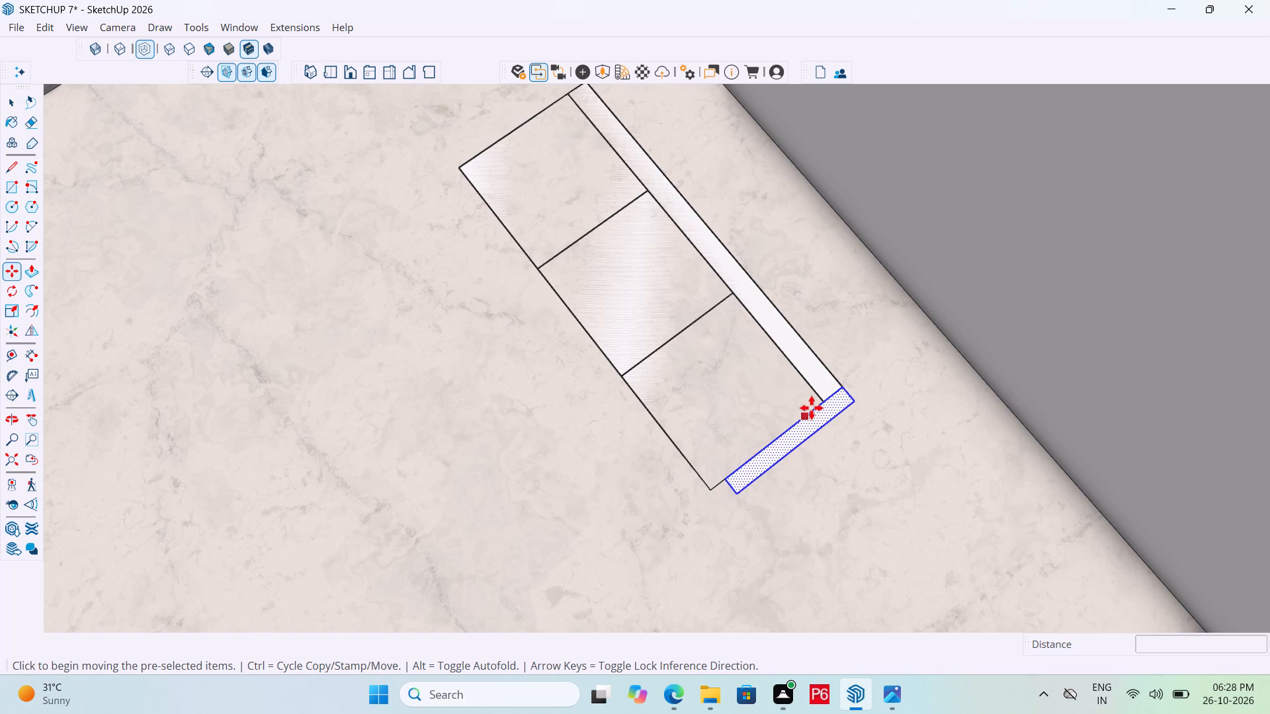
{"action": "double_click", "coordinate": [853, 403]}
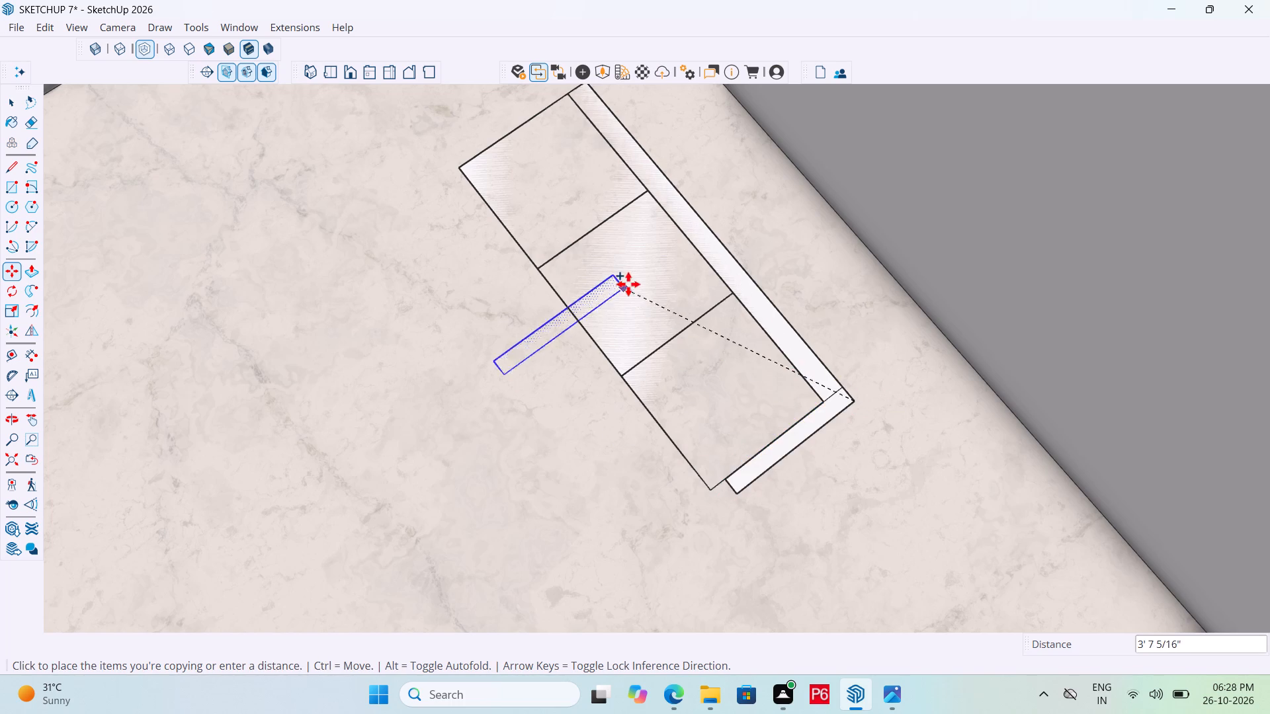
{"action": "scroll", "coordinate": [648, 251], "scroll_direction": "down", "scroll_amount": 5}
{"action": "scroll", "coordinate": [604, 116], "scroll_direction": "up", "scroll_amount": 5}
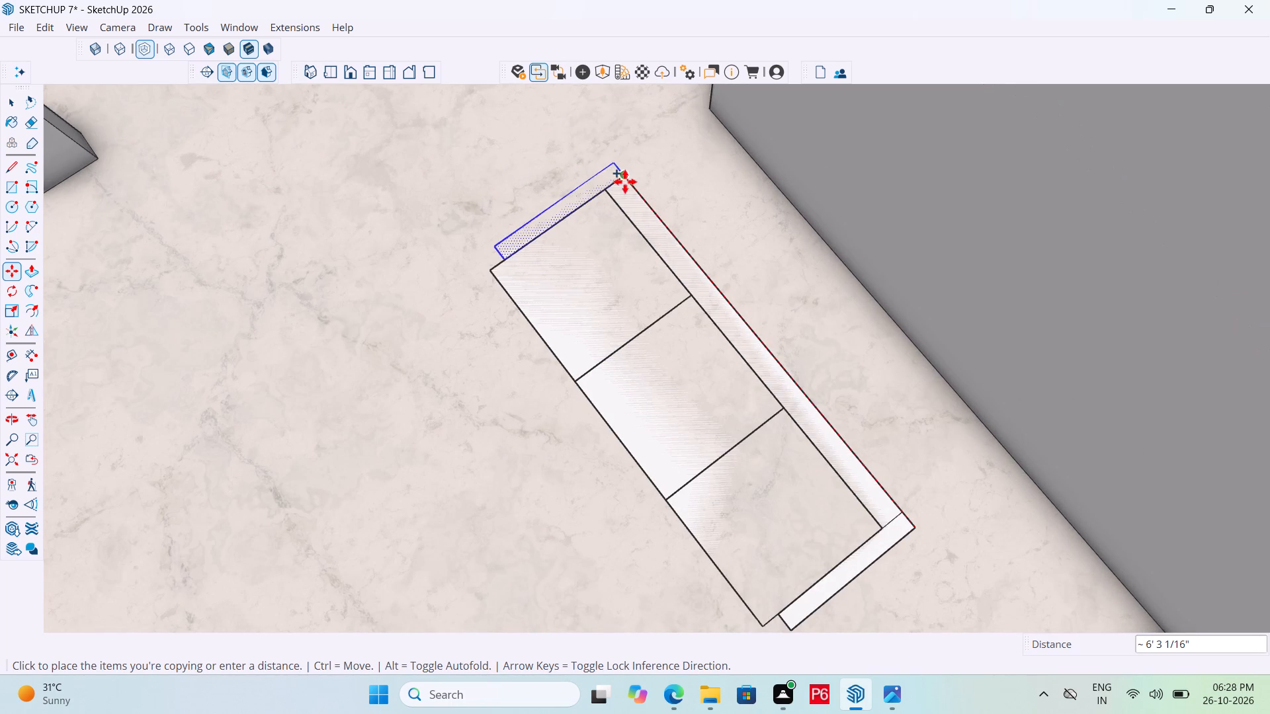
{"action": "left_click", "coordinate": [630, 179]}
{"action": "scroll", "coordinate": [633, 178], "scroll_direction": "down", "scroll_amount": 5}
{"action": "key", "text": "space"}
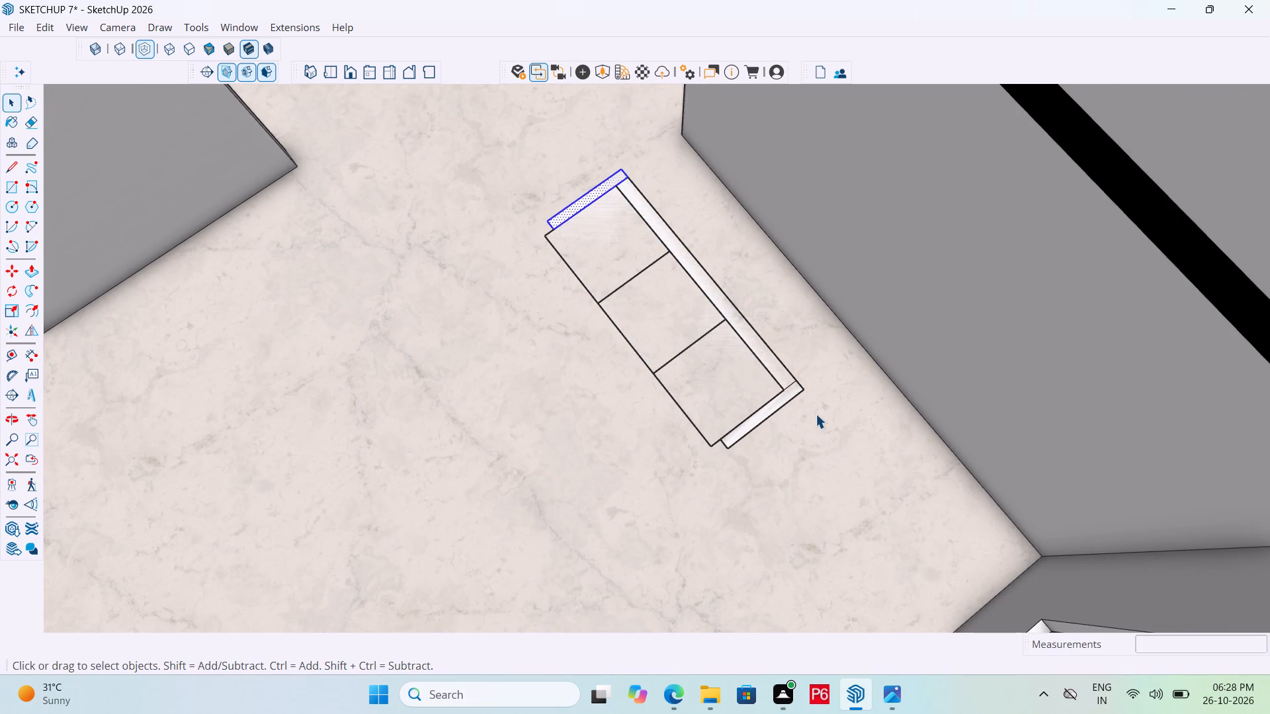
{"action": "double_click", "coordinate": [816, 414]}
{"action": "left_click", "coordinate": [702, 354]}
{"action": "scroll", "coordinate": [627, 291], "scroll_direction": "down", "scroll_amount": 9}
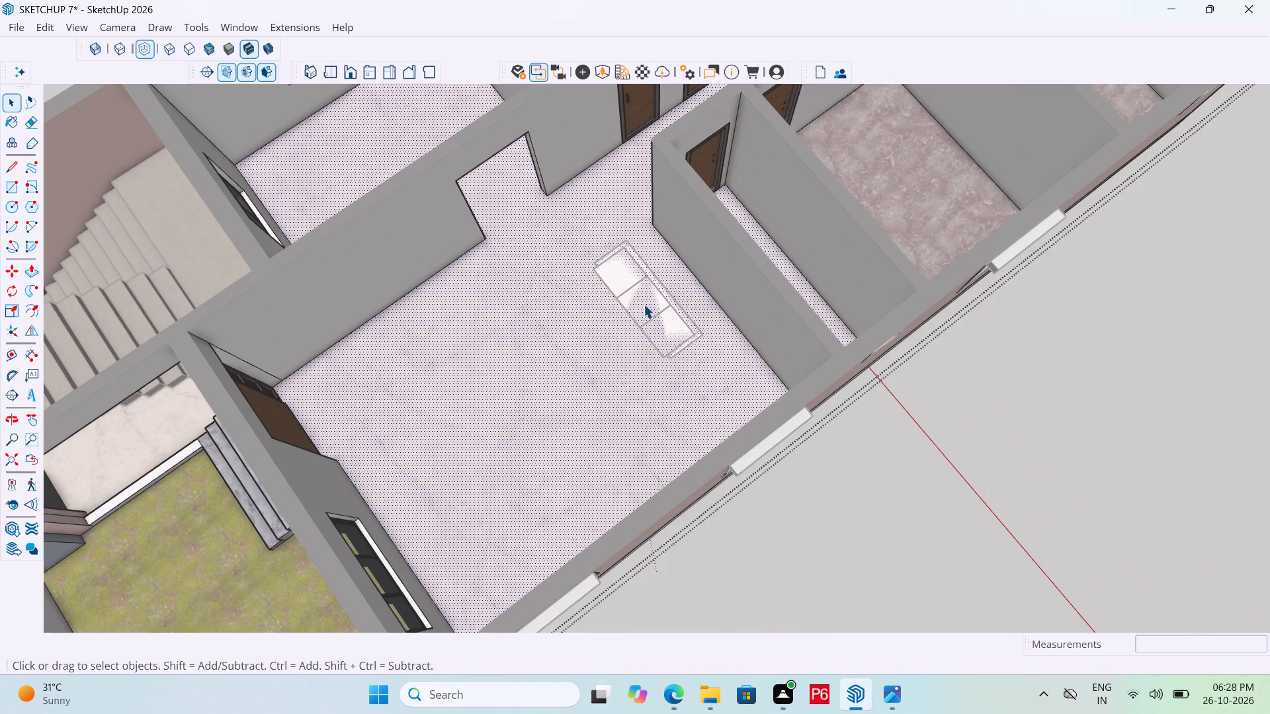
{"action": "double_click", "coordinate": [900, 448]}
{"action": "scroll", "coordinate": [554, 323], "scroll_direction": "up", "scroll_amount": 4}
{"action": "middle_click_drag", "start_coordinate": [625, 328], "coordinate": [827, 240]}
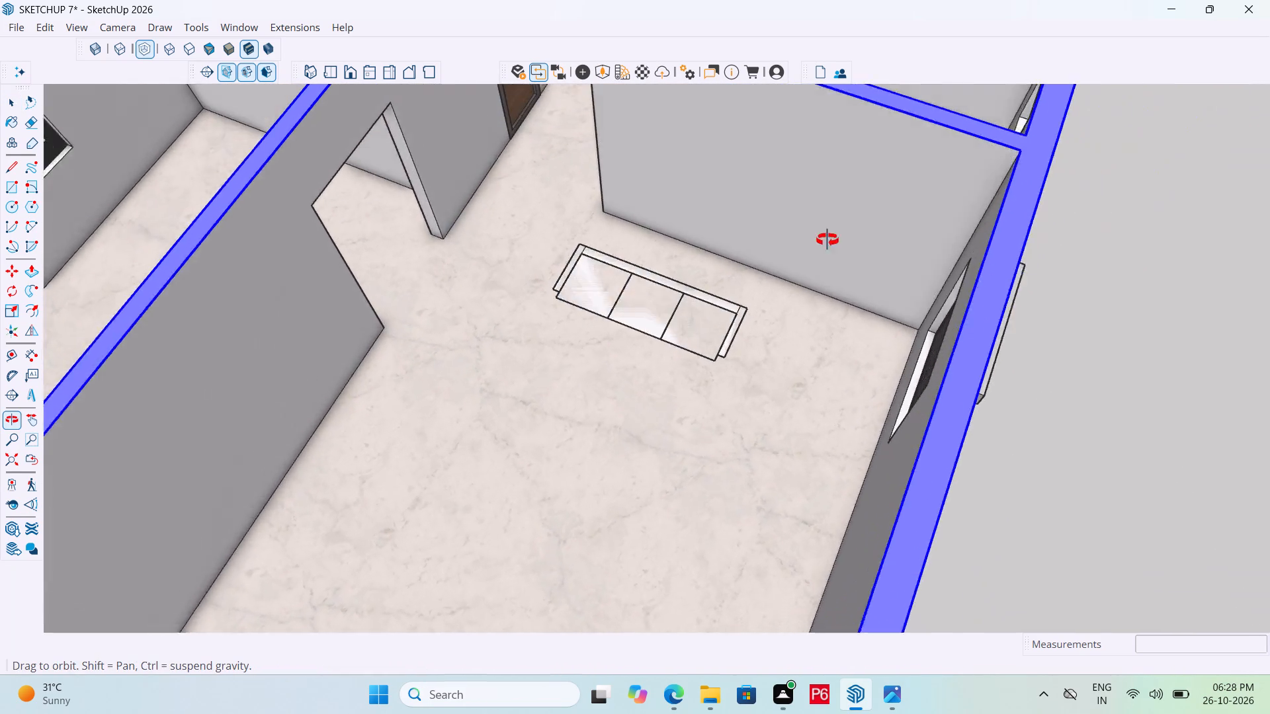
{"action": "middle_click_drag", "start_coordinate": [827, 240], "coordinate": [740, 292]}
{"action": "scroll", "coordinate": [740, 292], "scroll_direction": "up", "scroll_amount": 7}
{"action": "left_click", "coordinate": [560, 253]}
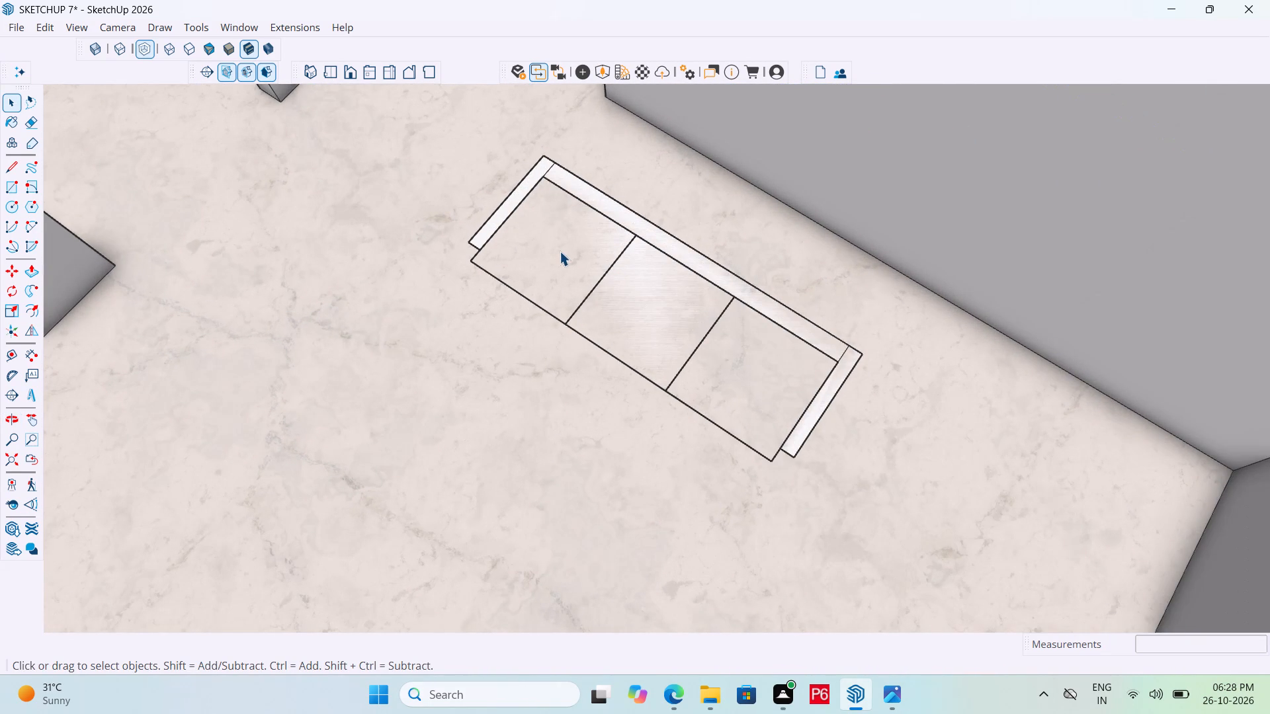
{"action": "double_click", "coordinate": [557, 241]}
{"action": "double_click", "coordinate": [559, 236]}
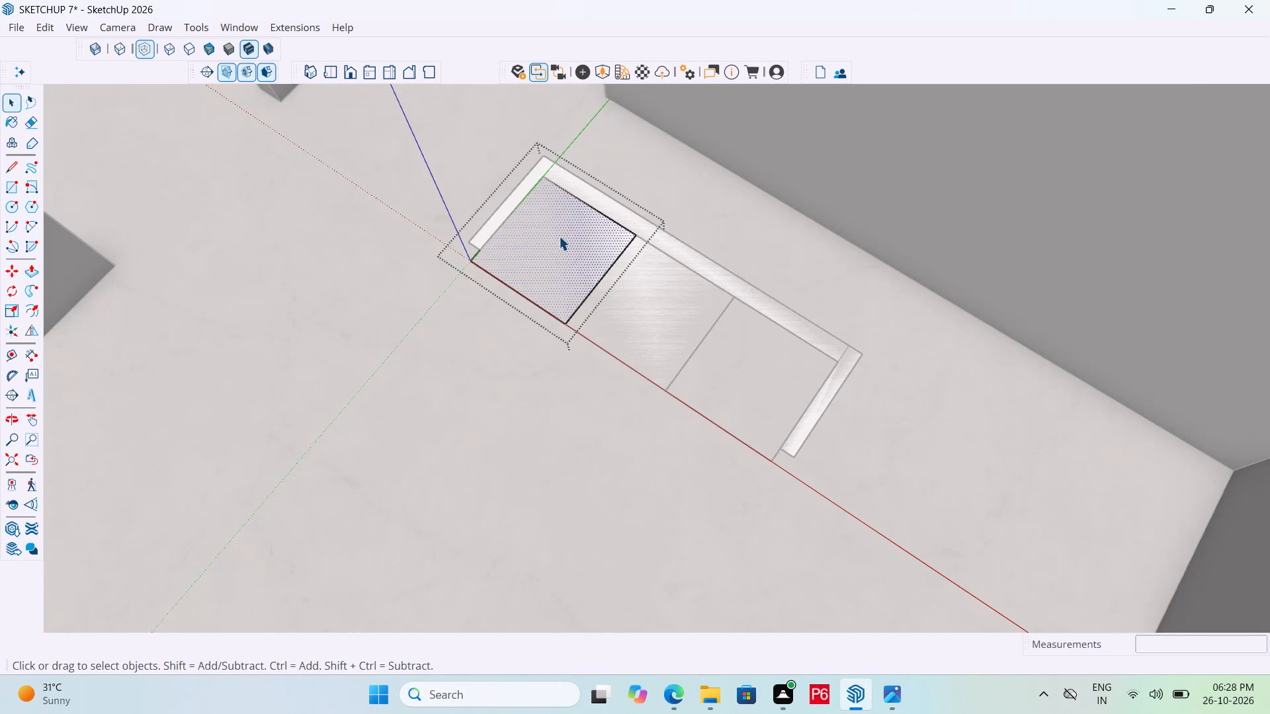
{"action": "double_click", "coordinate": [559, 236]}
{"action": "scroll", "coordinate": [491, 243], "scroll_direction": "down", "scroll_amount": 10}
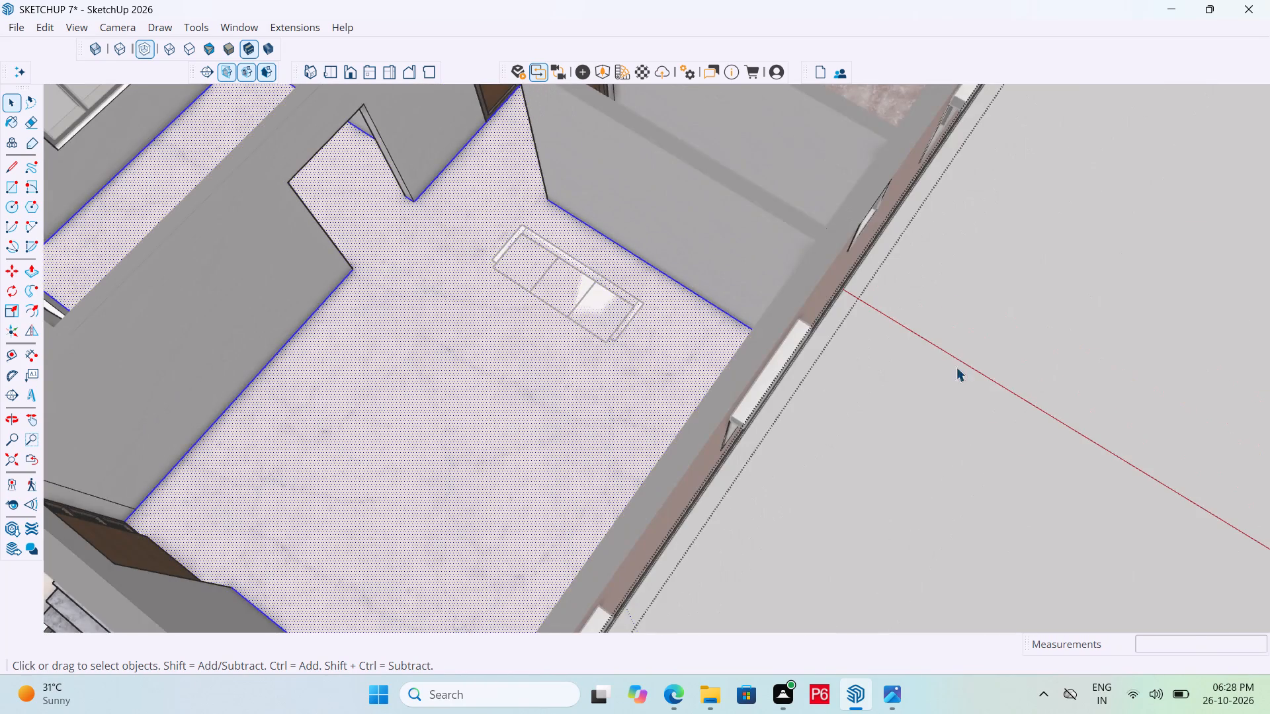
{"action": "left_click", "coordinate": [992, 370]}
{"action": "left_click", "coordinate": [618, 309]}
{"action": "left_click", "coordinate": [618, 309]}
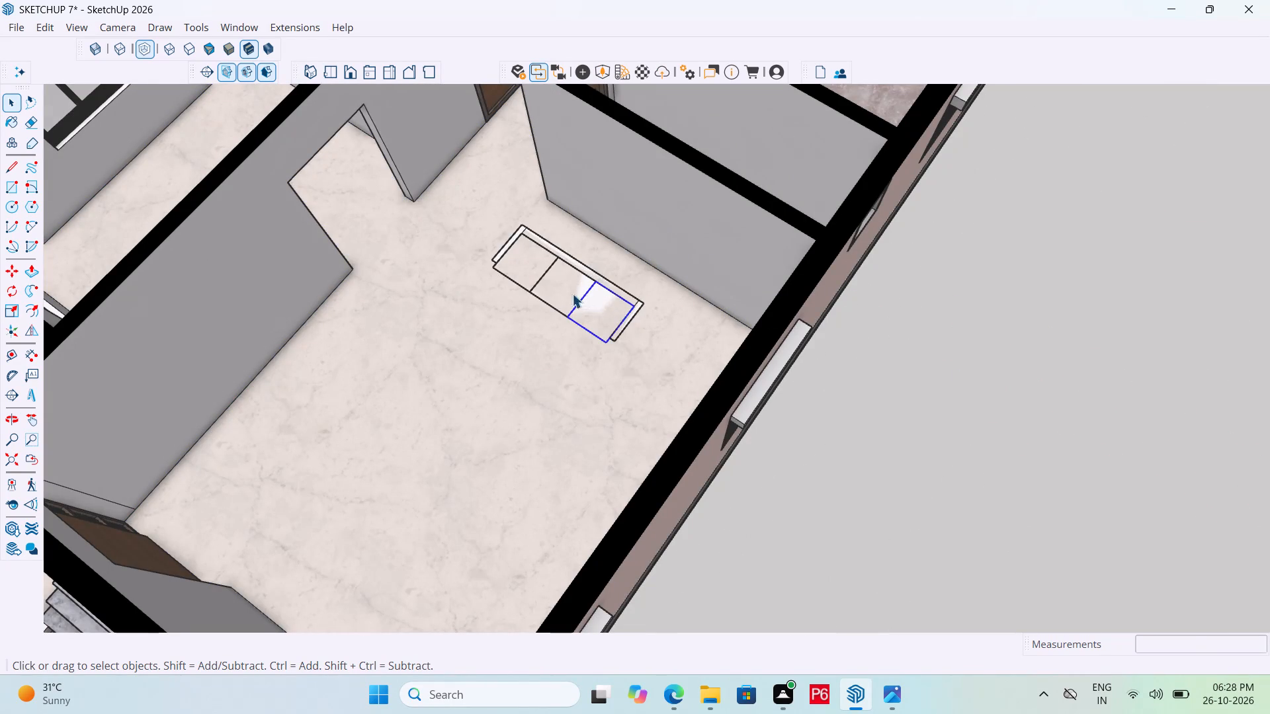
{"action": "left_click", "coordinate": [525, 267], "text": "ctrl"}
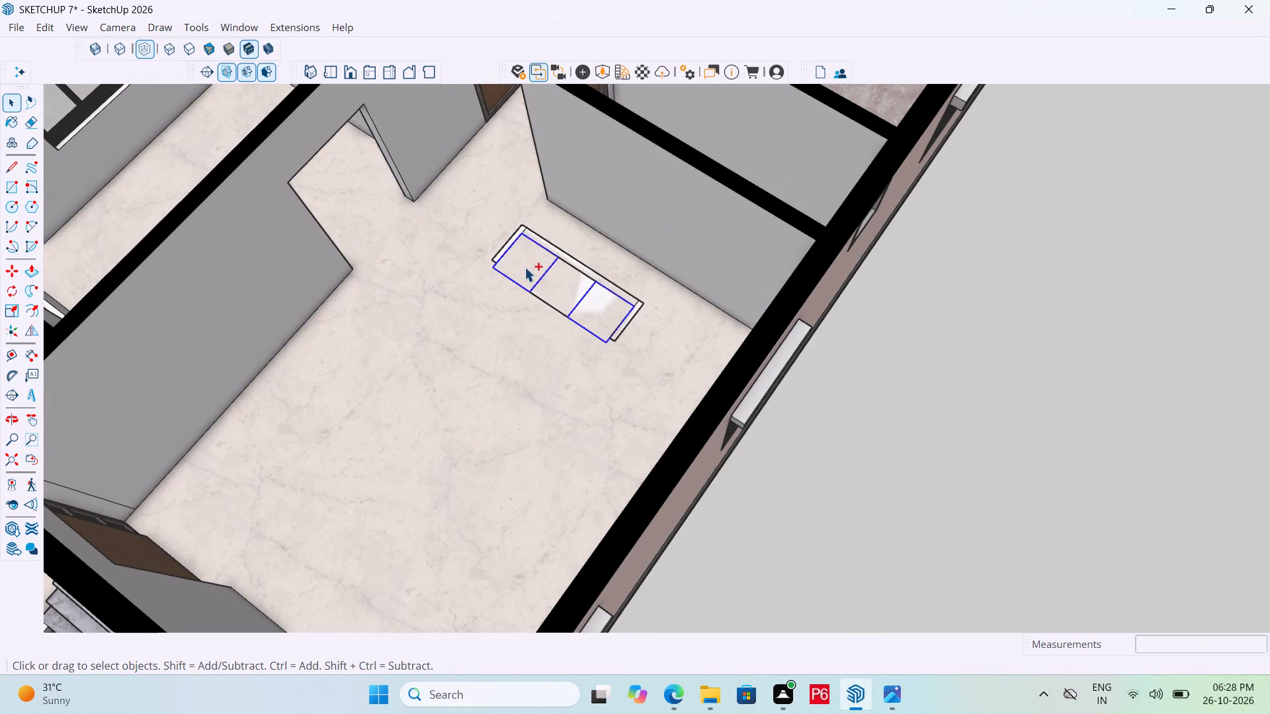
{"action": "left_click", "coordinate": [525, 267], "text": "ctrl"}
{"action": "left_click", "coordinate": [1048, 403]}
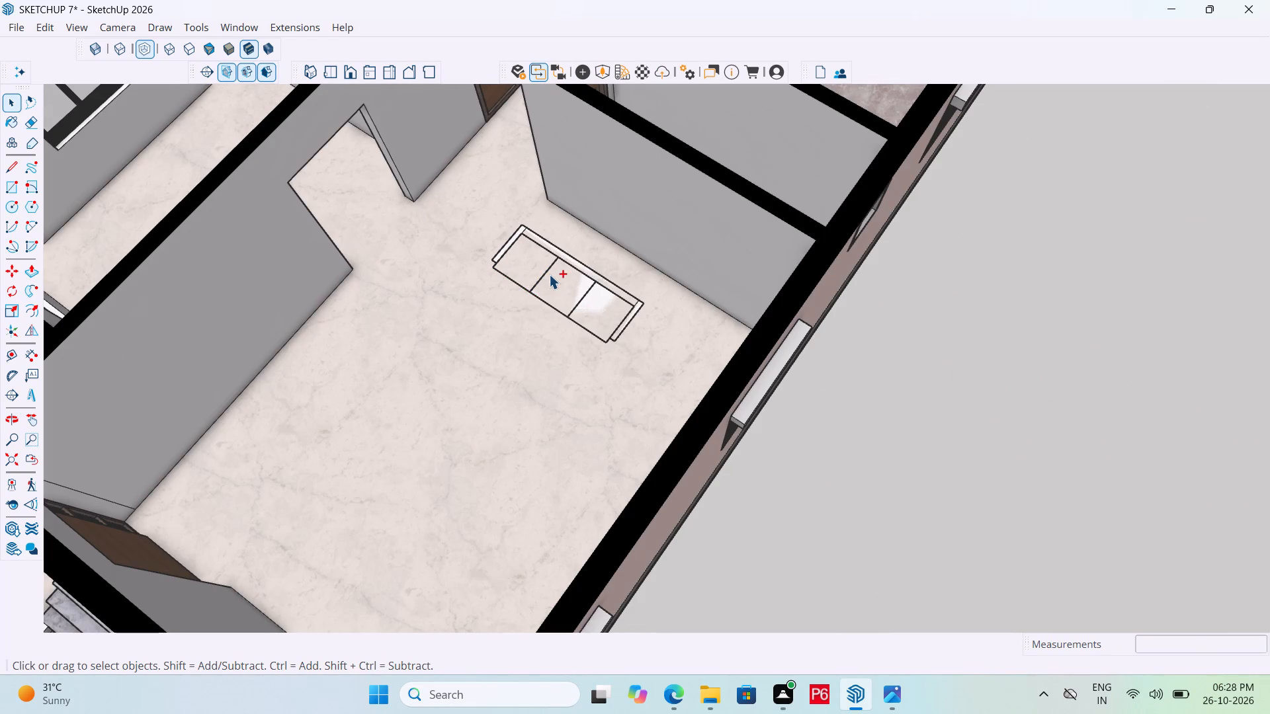
Select the three squares, the back strip and both arm strips together and activate Paint Bucket for them.
{"action": "left_click", "coordinate": [546, 272], "text": "ctrl"}
{"action": "left_click", "coordinate": [532, 268], "text": "ctrl"}
{"action": "left_click", "coordinate": [601, 317], "text": "ctrl"}
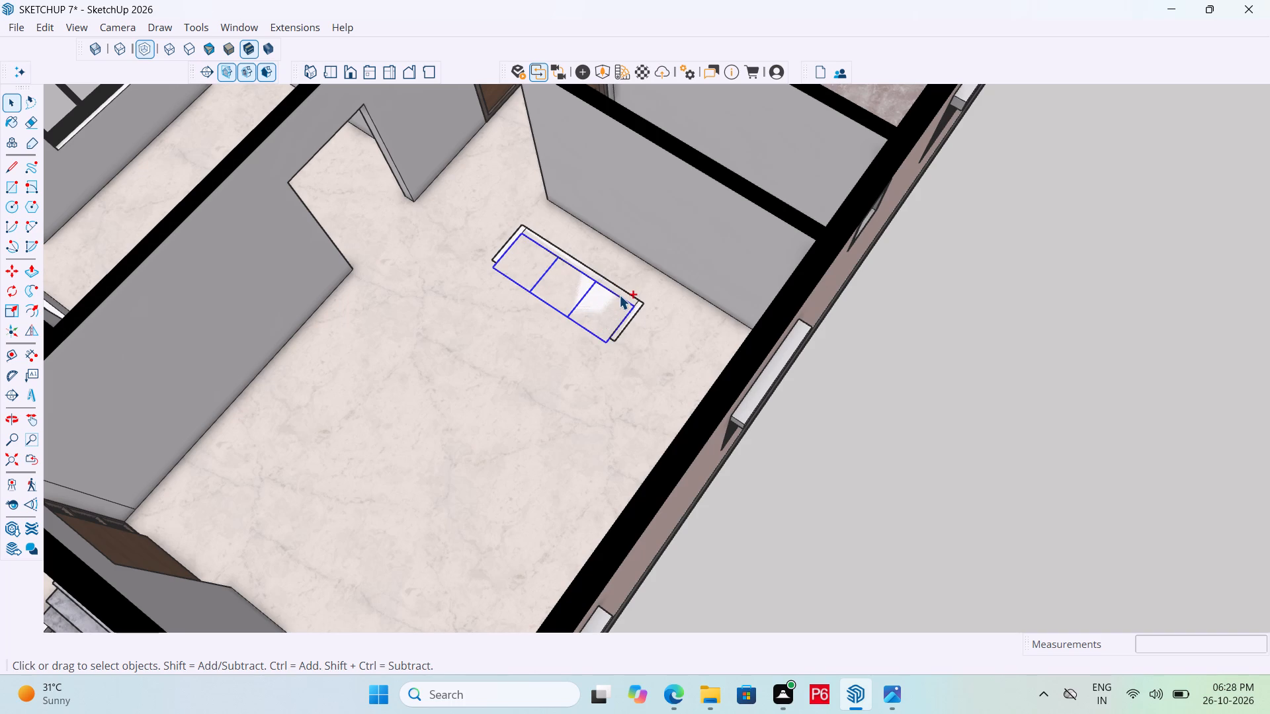
{"action": "double_click", "coordinate": [619, 294], "text": "ctrl"}
{"action": "scroll", "coordinate": [626, 294], "scroll_direction": "up", "scroll_amount": 4, "text": "ctrl"}
{"action": "double_click", "coordinate": [626, 294], "text": "ctrl"}
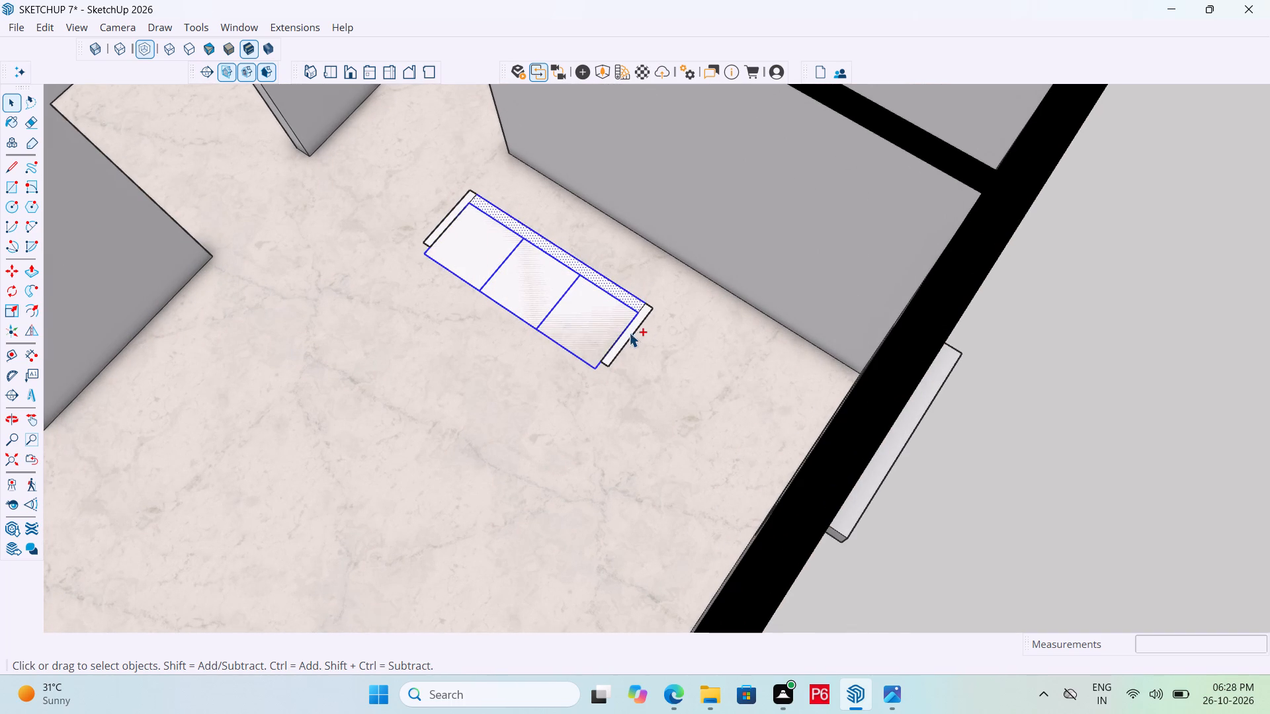
{"action": "double_click", "coordinate": [626, 333], "text": "ctrl"}
{"action": "scroll", "coordinate": [449, 243], "scroll_direction": "up", "scroll_amount": 5, "text": "ctrl"}
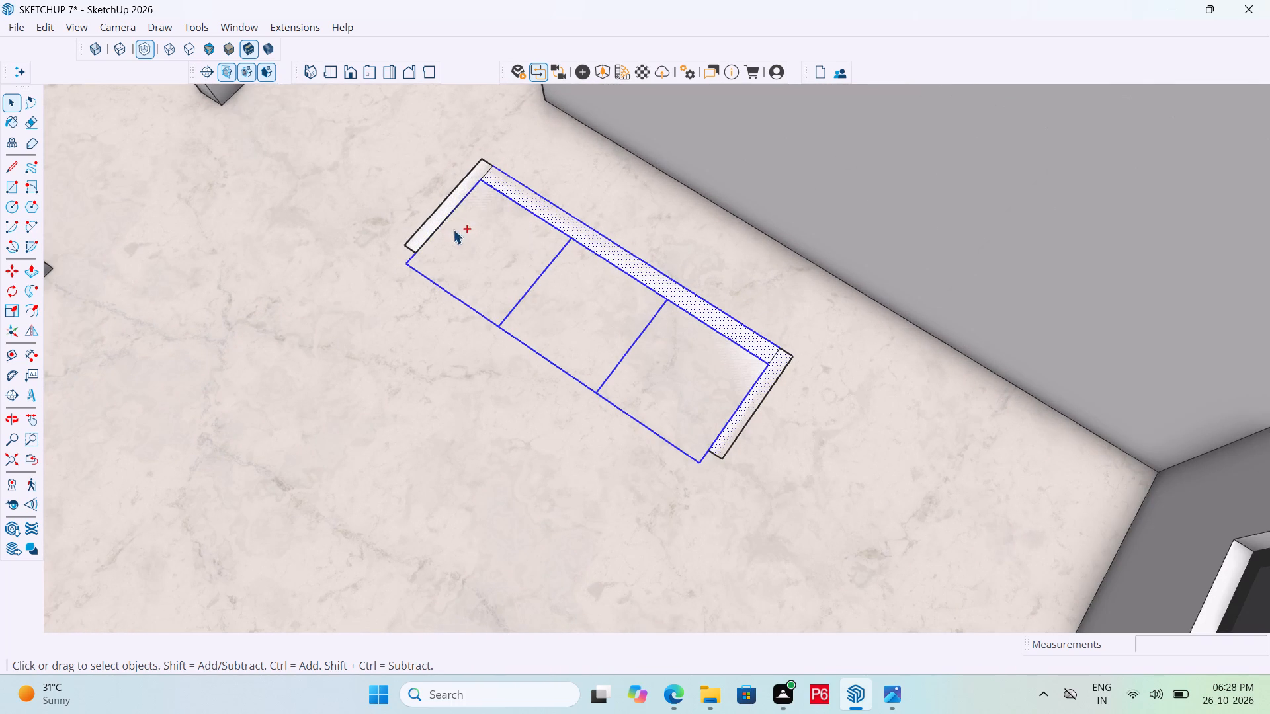
{"action": "double_click", "coordinate": [450, 197], "text": "ctrl"}
{"action": "left_click", "coordinate": [443, 206], "text": "ctrl"}
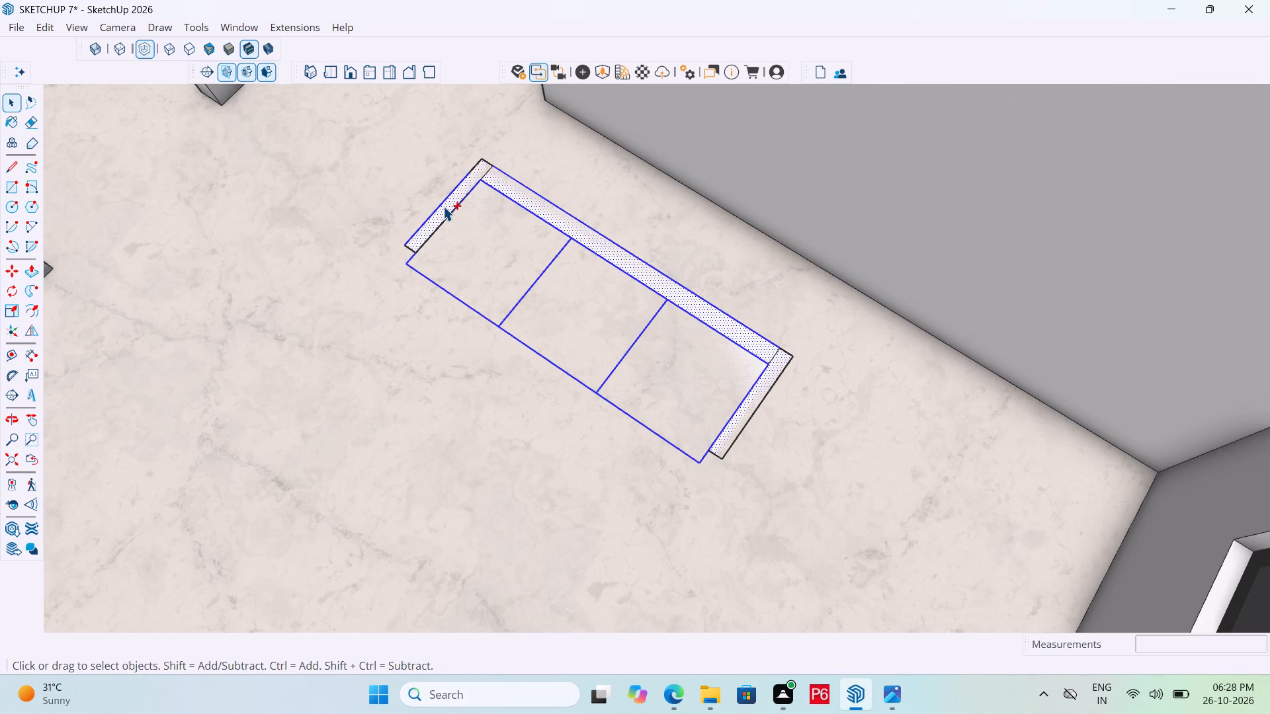
{"action": "left_click", "coordinate": [443, 206], "text": "ctrl"}
{"action": "triple_click", "coordinate": [747, 409], "text": "ctrl"}
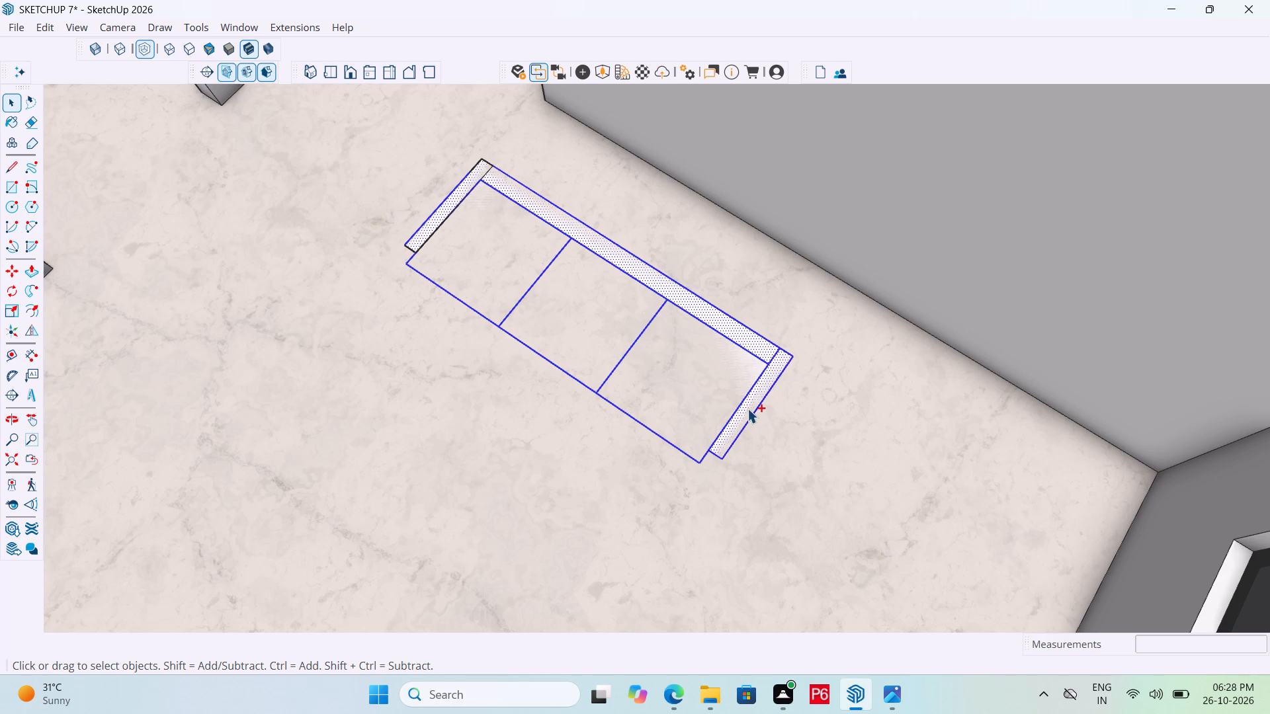
{"action": "scroll", "coordinate": [488, 237], "scroll_direction": "up", "scroll_amount": 4}
{"action": "scroll", "coordinate": [579, 284], "scroll_direction": "down", "scroll_amount": 3}
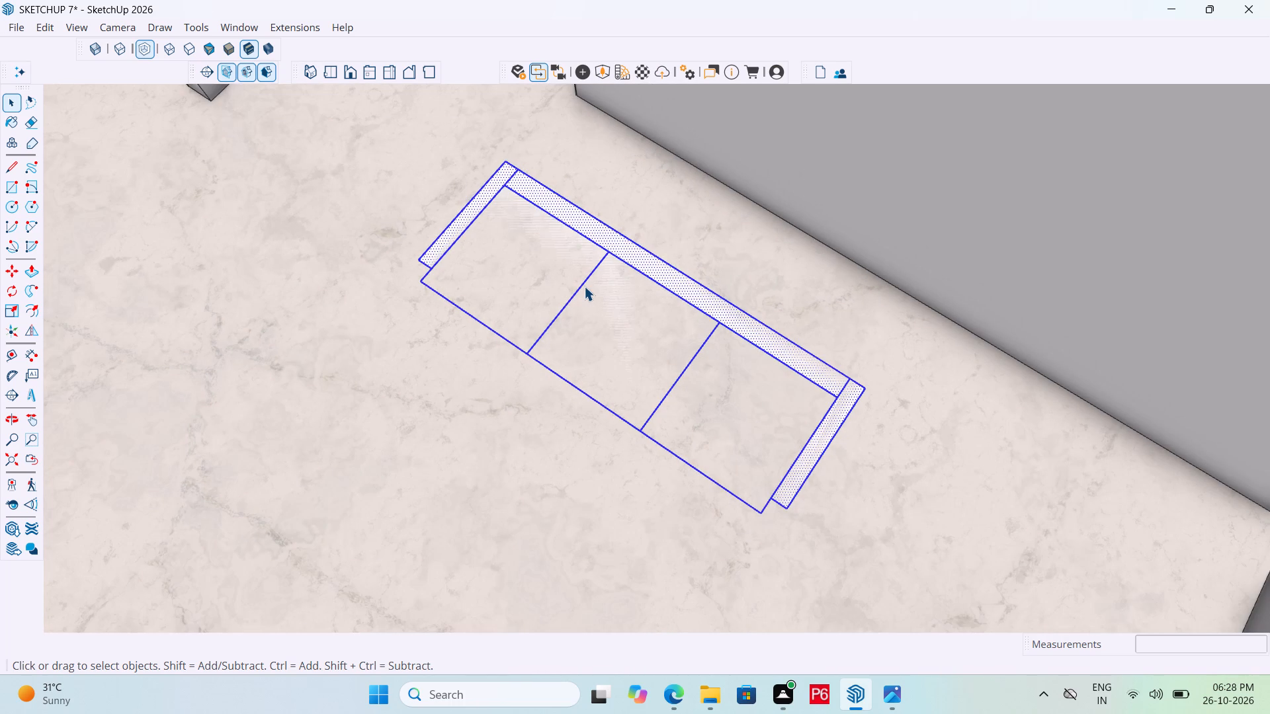
{"action": "key", "text": "b"}
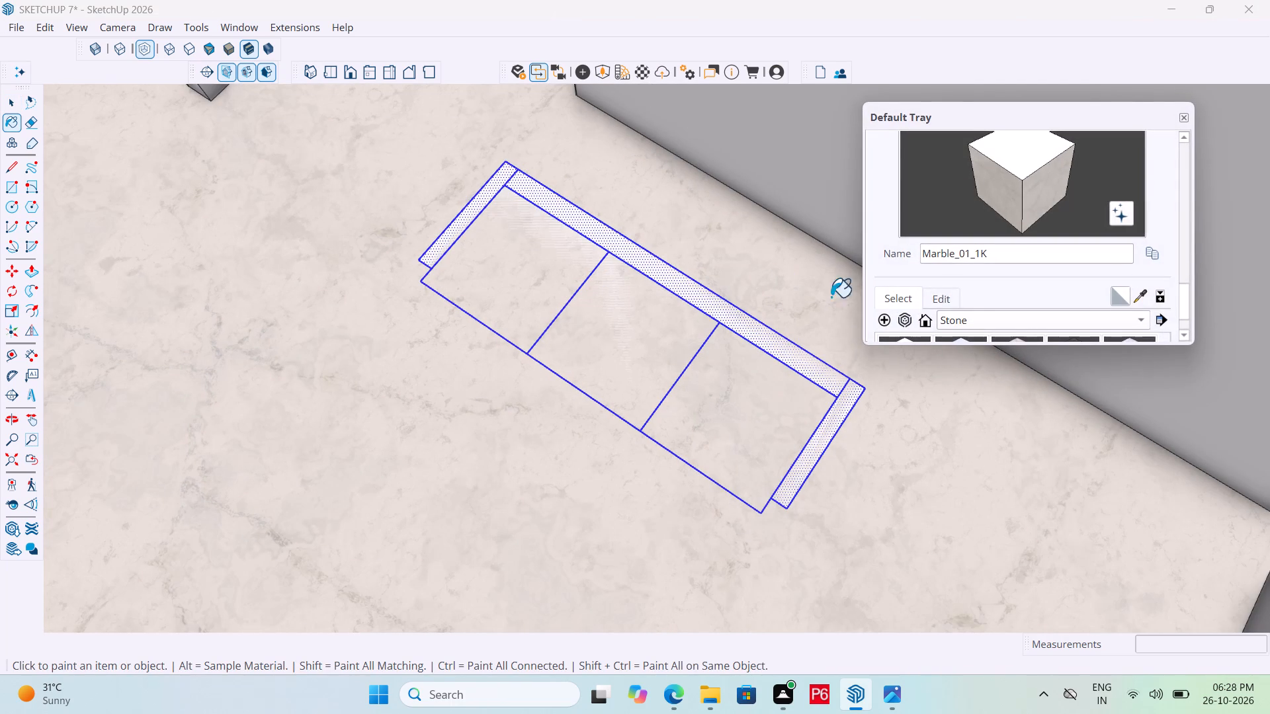
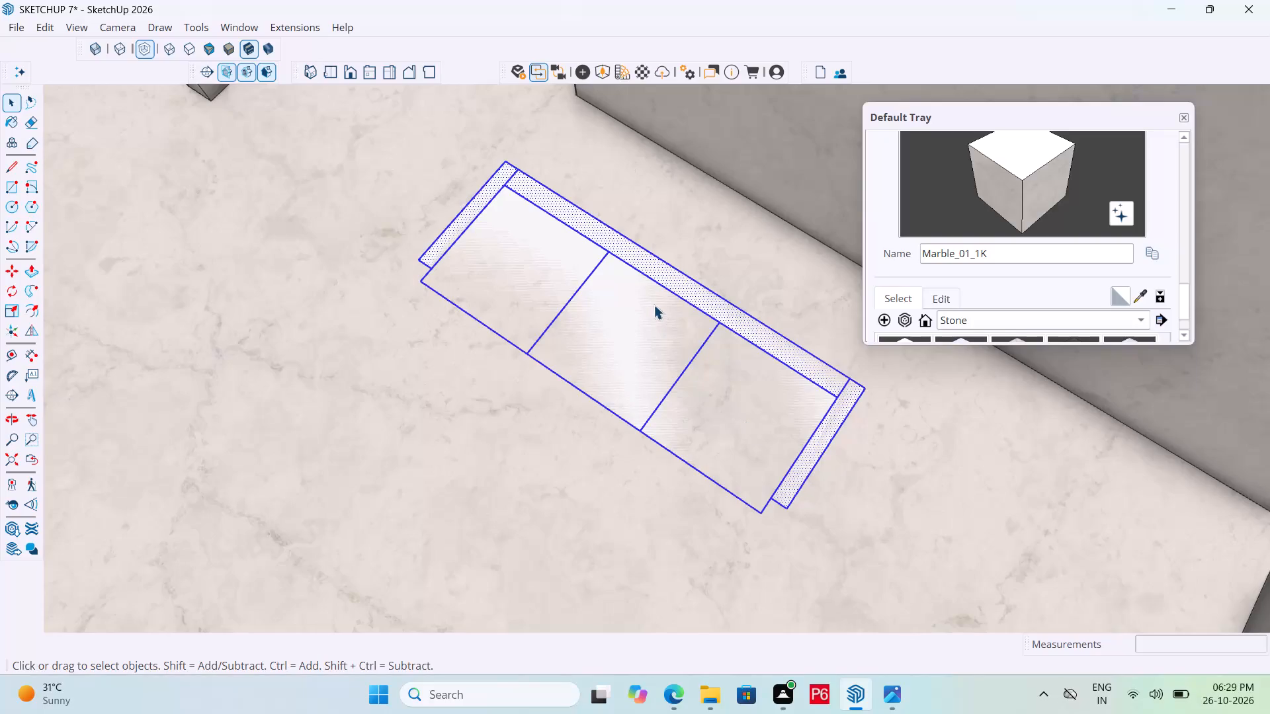
Group the three seat squares, the back strip and both arm strips together.
{"action": "scroll", "coordinate": [647, 308], "scroll_direction": "down", "scroll_amount": 1}
{"action": "right_click", "coordinate": [585, 320]}
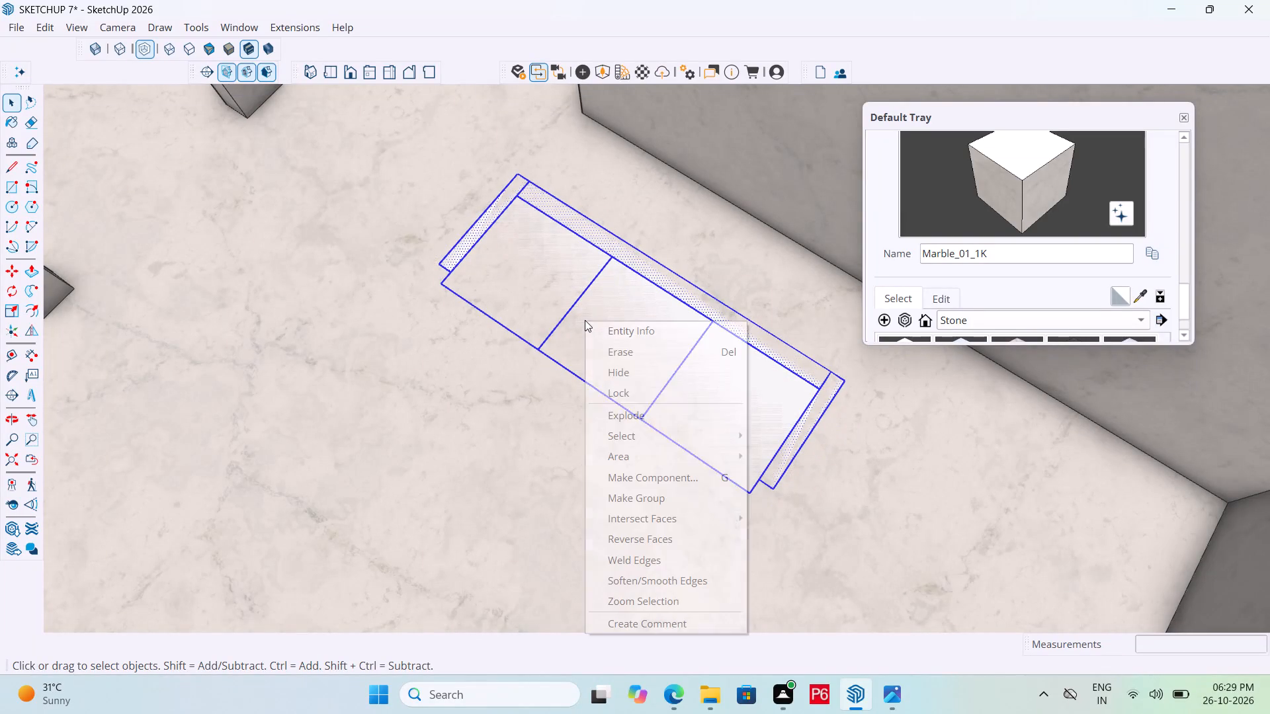
{"action": "left_click", "coordinate": [656, 496]}
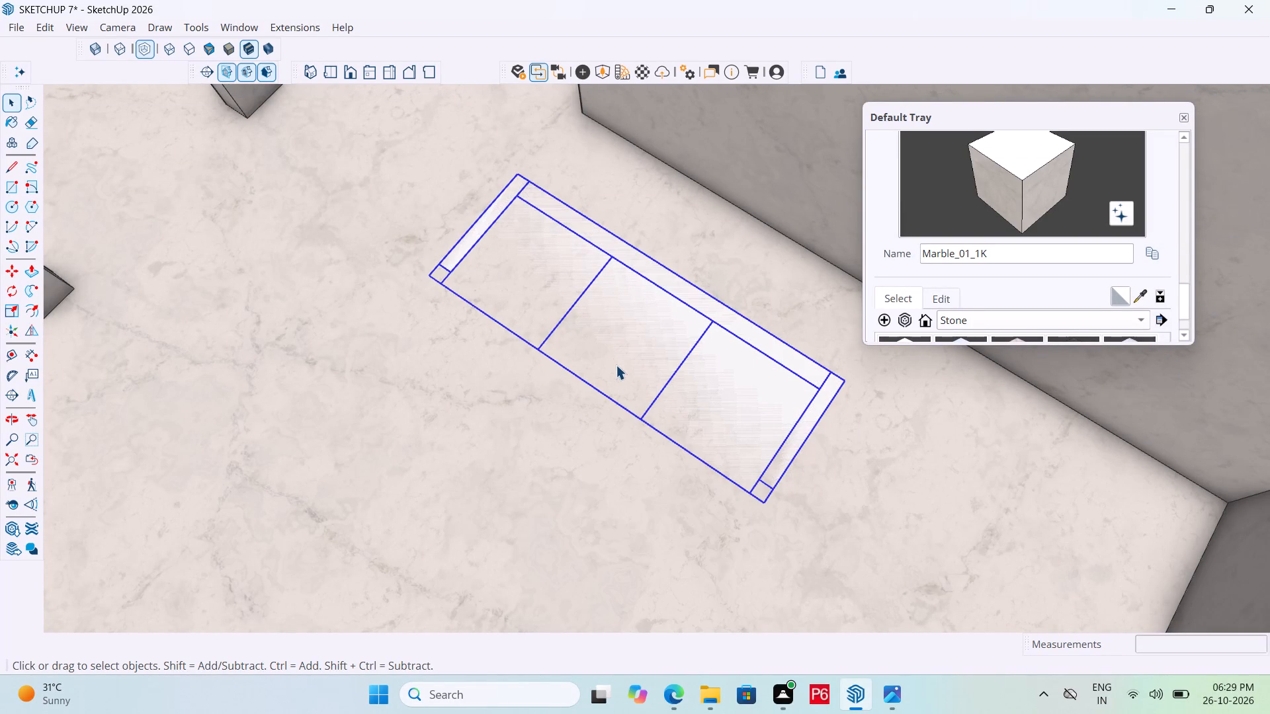
Open the sofa group and its first end seat square for editing and select the square's face.
{"action": "left_click", "coordinate": [613, 356]}
{"action": "double_click", "coordinate": [546, 273]}
{"action": "left_click", "coordinate": [557, 284]}
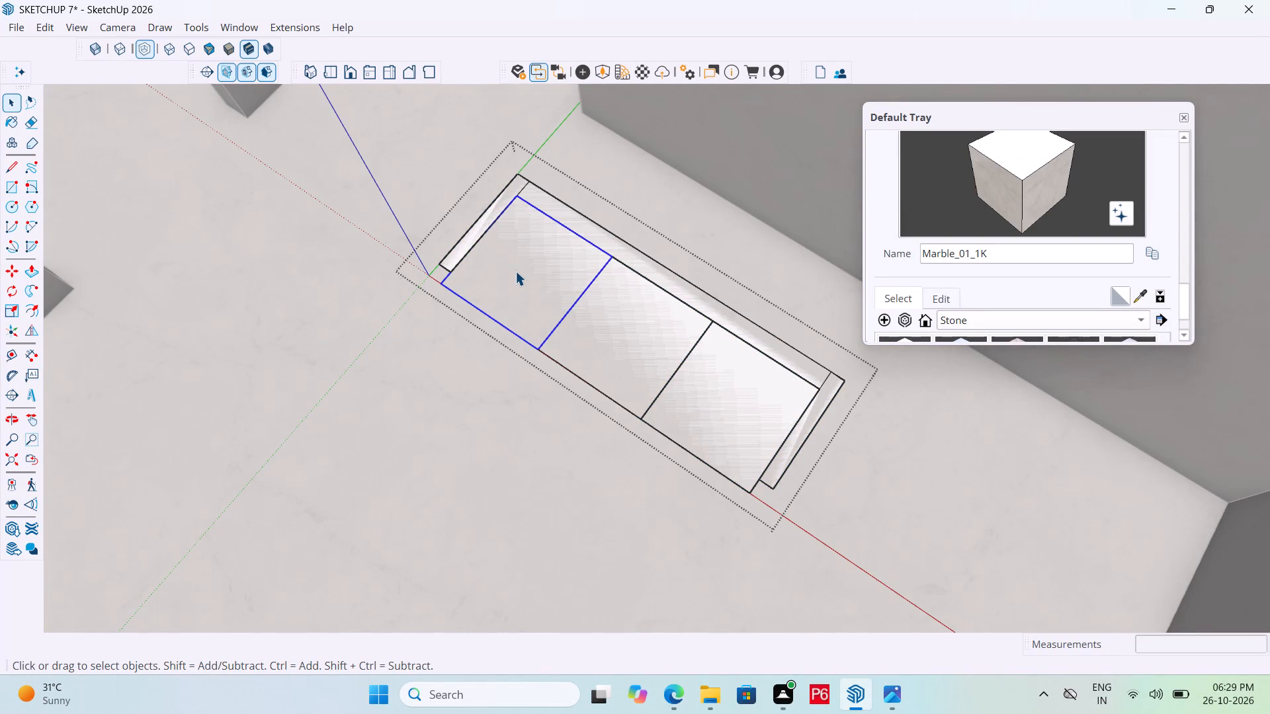
{"action": "double_click", "coordinate": [515, 271]}
{"action": "double_click", "coordinate": [526, 268]}
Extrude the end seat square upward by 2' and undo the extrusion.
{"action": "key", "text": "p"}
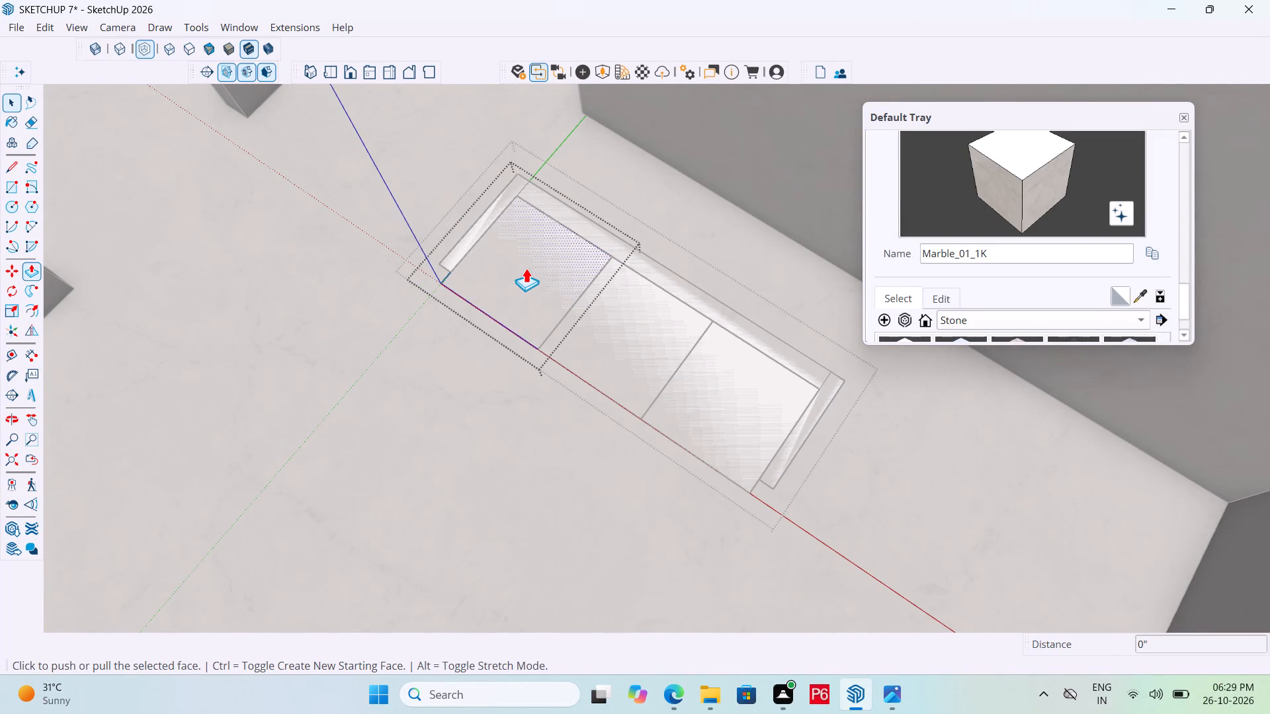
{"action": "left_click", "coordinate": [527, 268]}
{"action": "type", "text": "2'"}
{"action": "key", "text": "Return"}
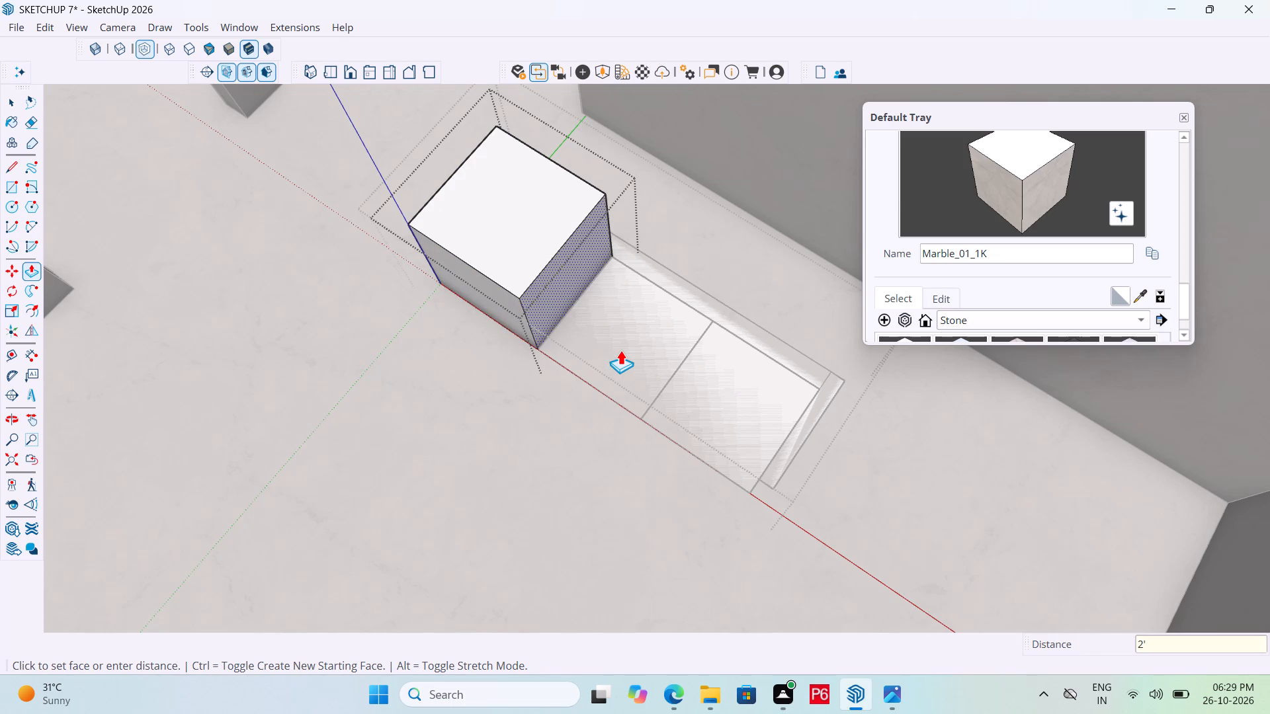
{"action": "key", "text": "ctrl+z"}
Extrude the end seat square upward by 1'6".
{"action": "middle_click_drag", "start_coordinate": [596, 333], "coordinate": [685, 146]}
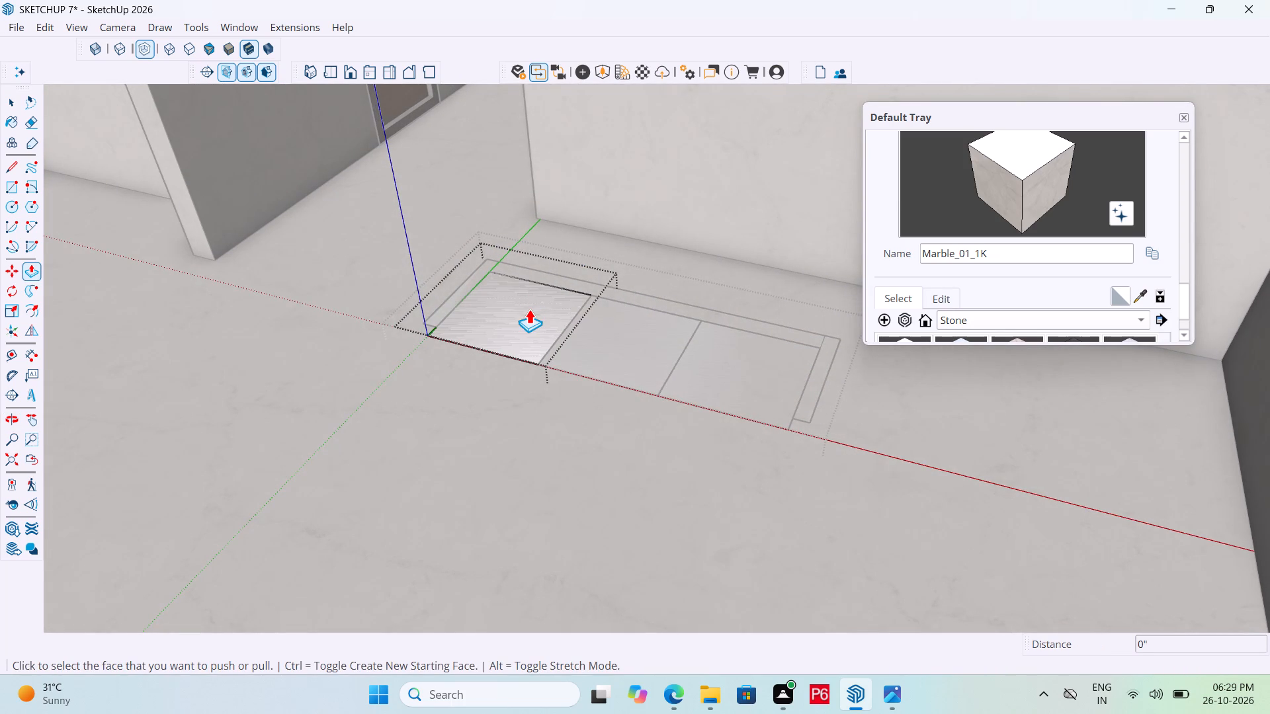
{"action": "left_click", "coordinate": [529, 309]}
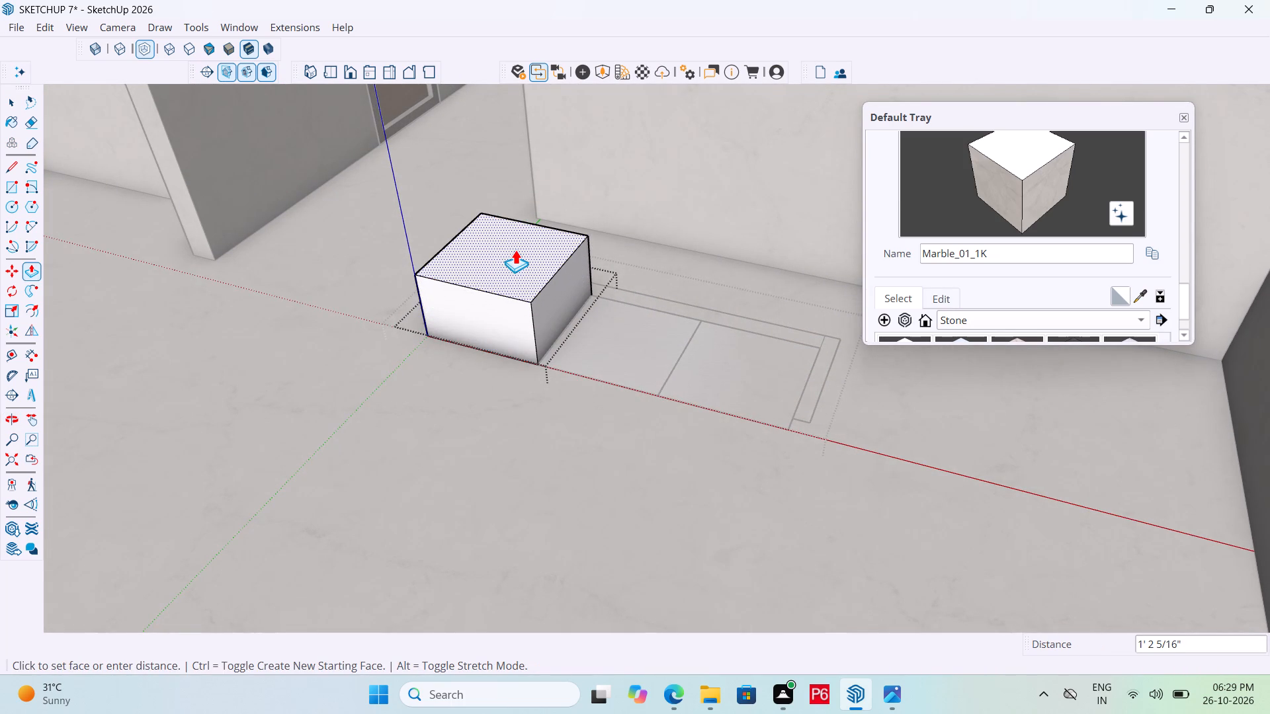
{"action": "type", "text": "1'6\""}
{"action": "key", "text": "Return"}
{"action": "key", "text": "space"}
Extrude the middle seat square 1'6" upward, level with the first seat block.
{"action": "left_click", "coordinate": [627, 361]}
{"action": "double_click", "coordinate": [631, 337]}
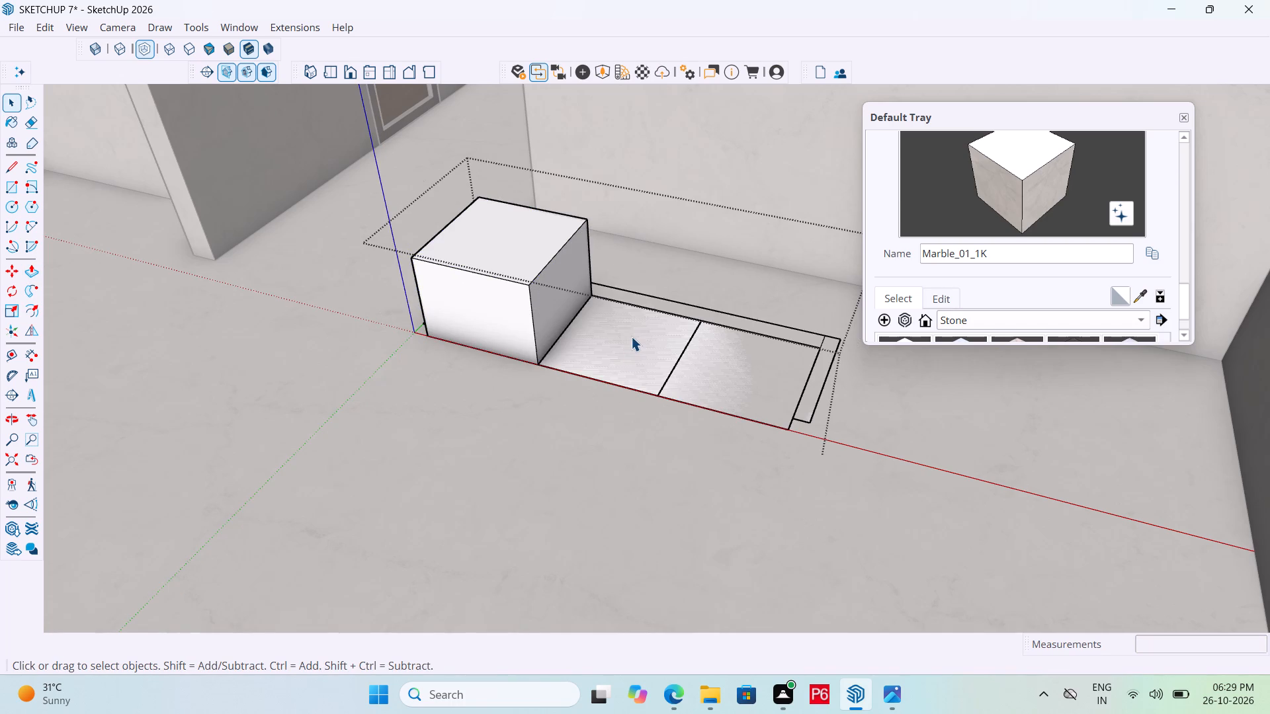
{"action": "key", "text": "p"}
{"action": "left_click", "coordinate": [614, 336]}
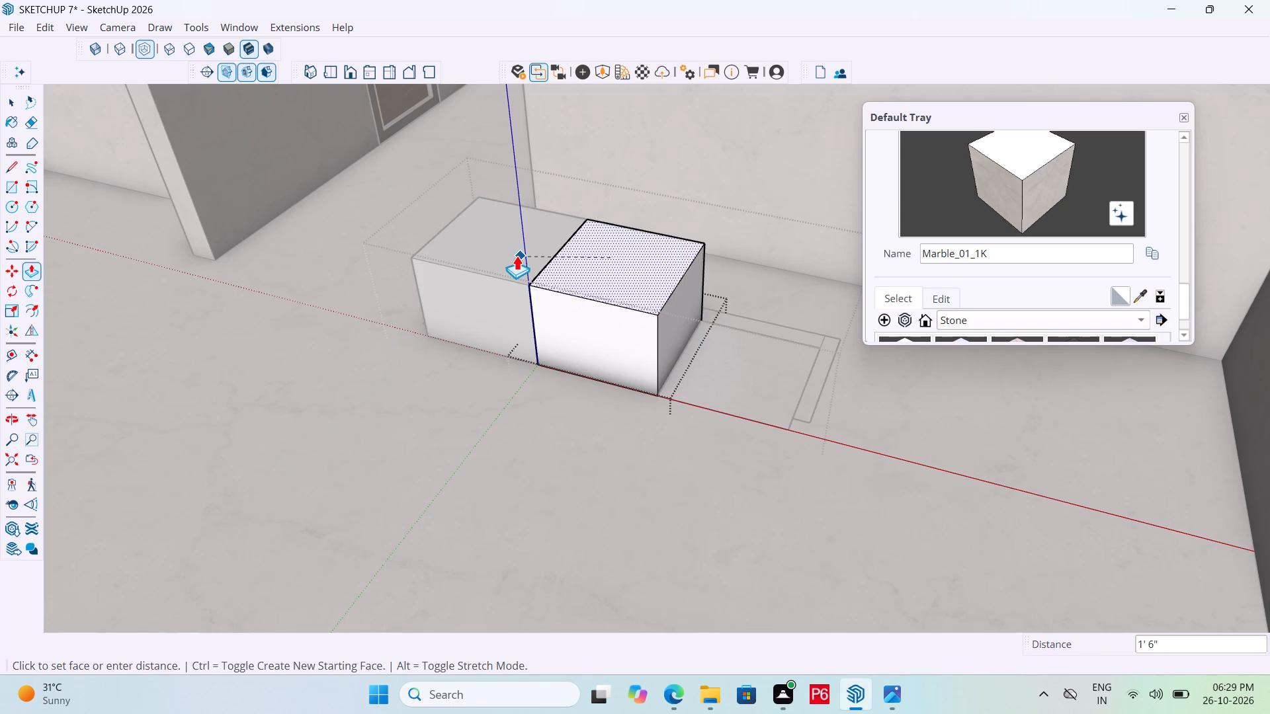
{"action": "double_click", "coordinate": [517, 255]}
{"action": "key", "text": "space"}
Extrude the third seat square 1'6" upward, level with the other two seat blocks.
{"action": "double_click", "coordinate": [720, 374]}
{"action": "double_click", "coordinate": [719, 368]}
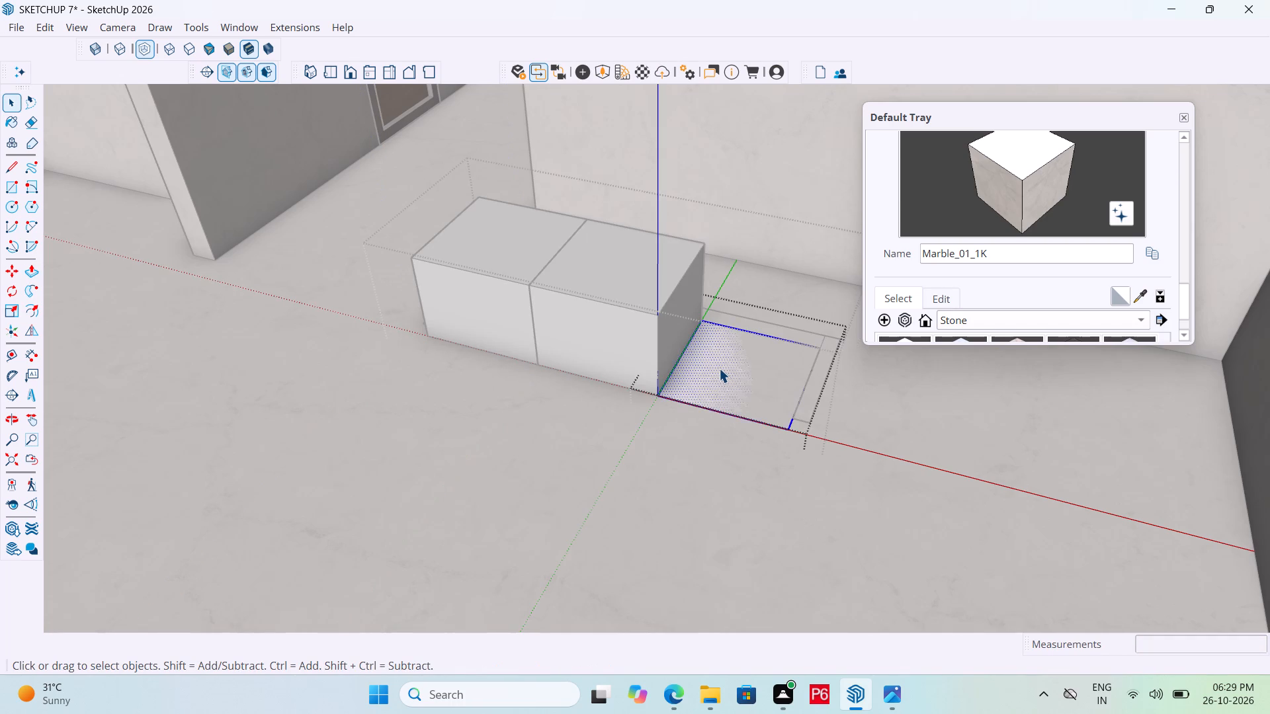
{"action": "key", "text": "p"}
{"action": "left_click", "coordinate": [716, 364]}
{"action": "left_click_drag", "start_coordinate": [624, 257], "coordinate": [626, 268]}
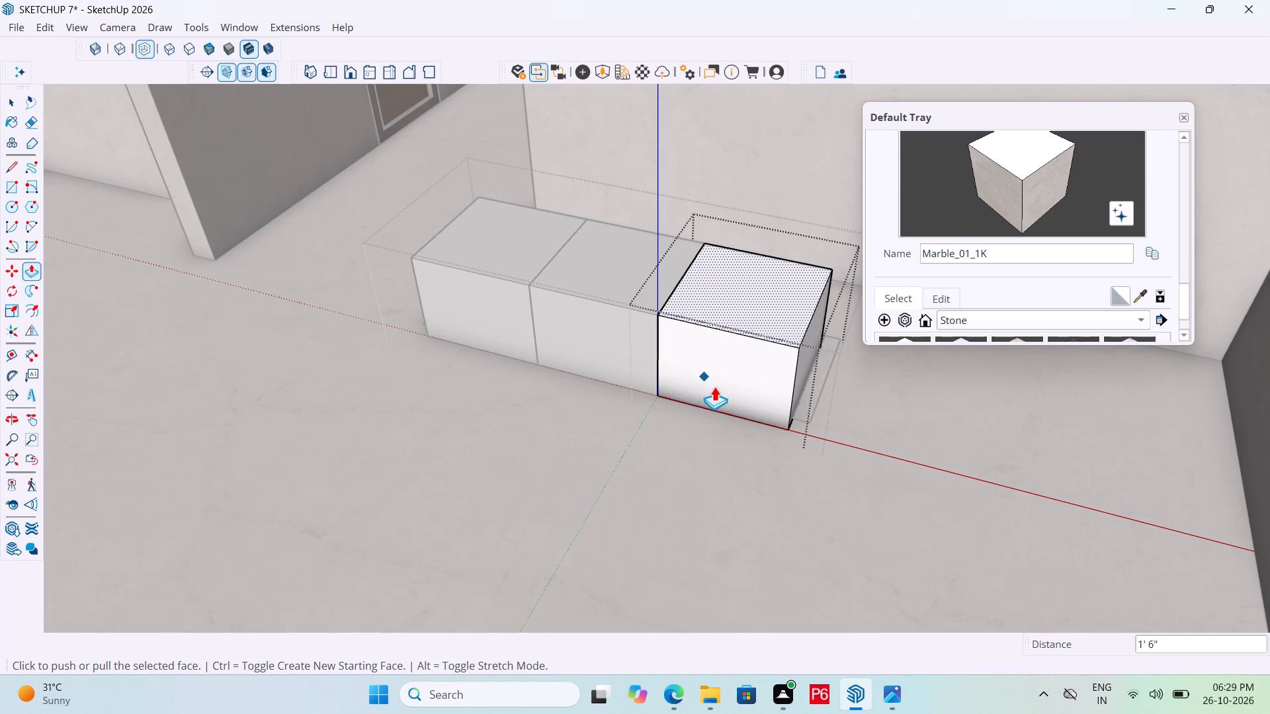
{"action": "middle_click_drag", "start_coordinate": [704, 396], "coordinate": [530, 426]}
{"action": "key", "text": "space"}
Extrude the long back strip behind the seats up to the top of the seat blocks.
{"action": "scroll", "coordinate": [872, 431], "scroll_direction": "up", "scroll_amount": 4}
{"action": "left_click", "coordinate": [804, 409]}
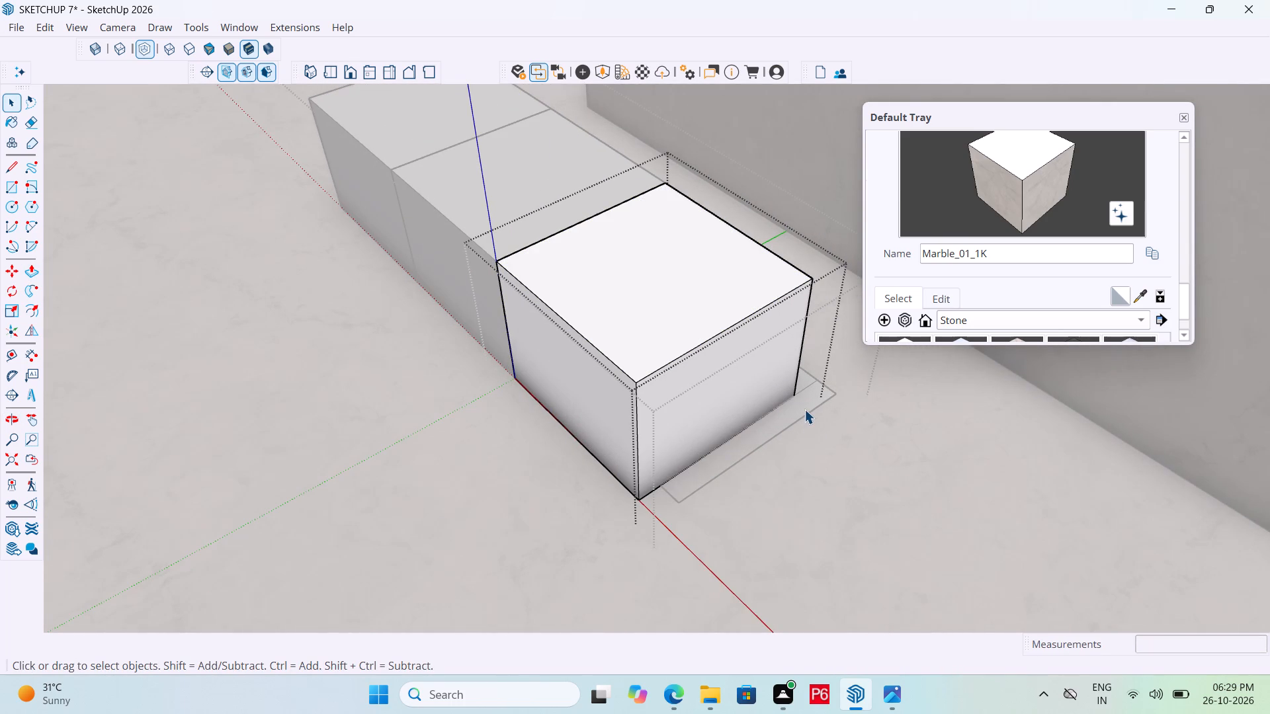
{"action": "left_click", "coordinate": [804, 395]}
{"action": "triple_click", "coordinate": [808, 397]}
{"action": "left_click", "coordinate": [808, 397]}
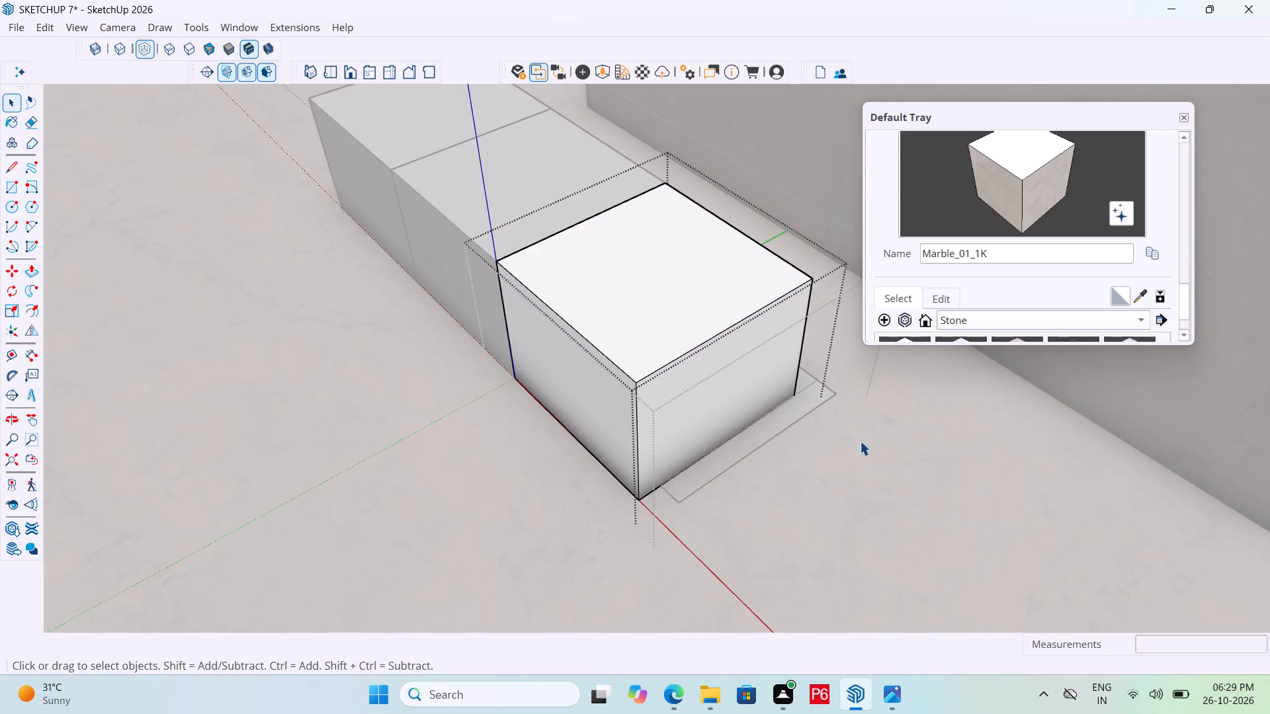
{"action": "left_click", "coordinate": [860, 441]}
{"action": "left_click", "coordinate": [812, 396]}
{"action": "scroll", "coordinate": [654, 400], "scroll_direction": "down", "scroll_amount": 1}
{"action": "middle_click_drag", "start_coordinate": [654, 401], "coordinate": [638, 405]}
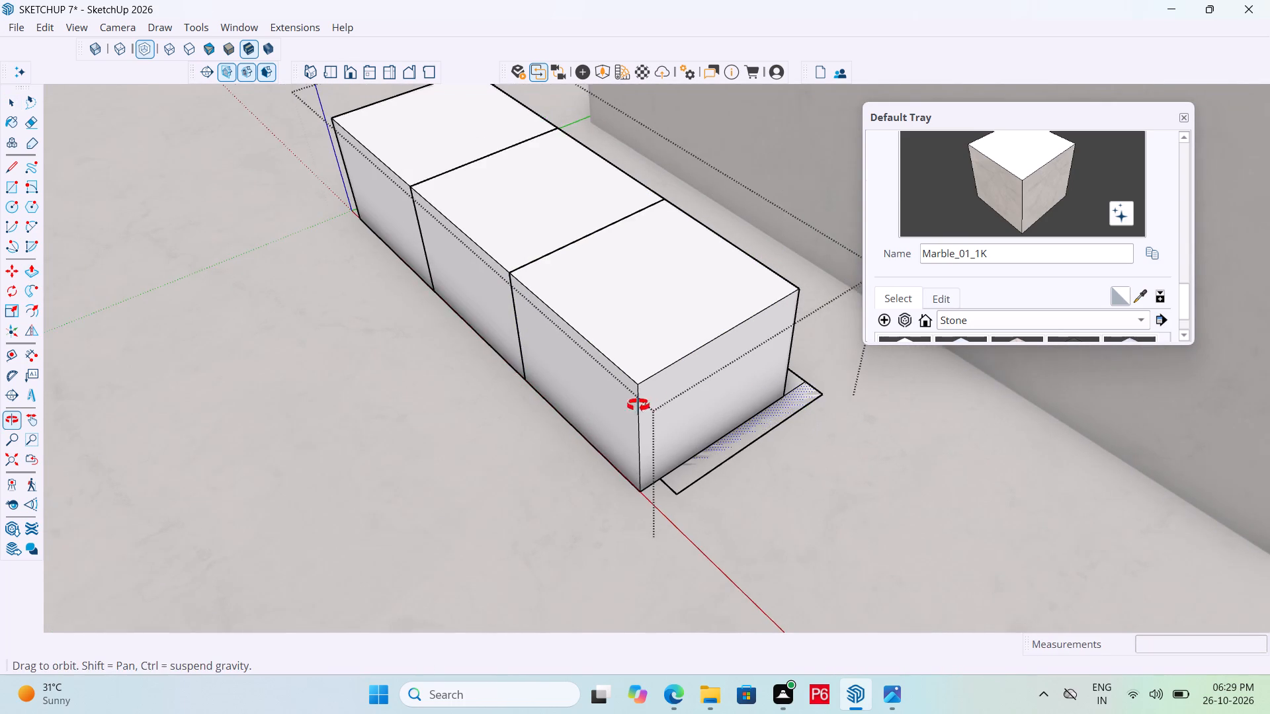
{"action": "middle_click_drag", "start_coordinate": [638, 405], "coordinate": [438, 451]}
{"action": "middle_click_drag", "start_coordinate": [671, 433], "coordinate": [531, 409]}
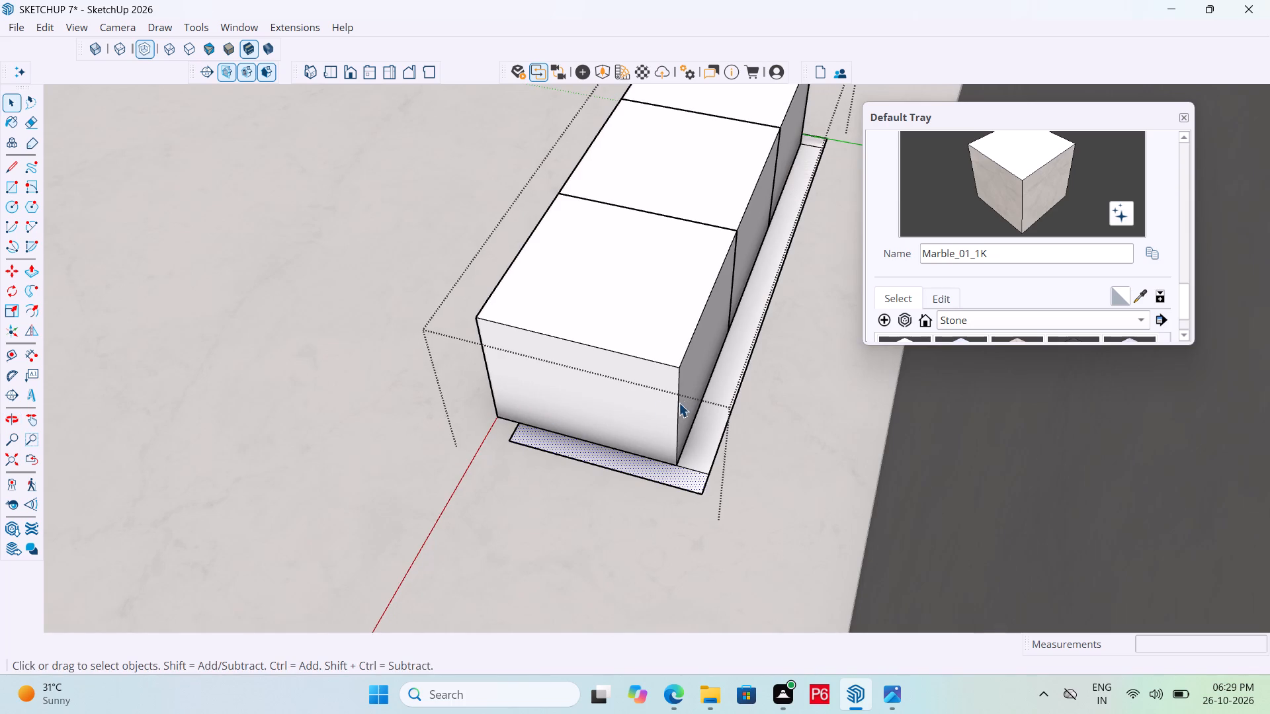
{"action": "scroll", "coordinate": [689, 401], "scroll_direction": "up", "scroll_amount": 4}
{"action": "left_click", "coordinate": [740, 365]}
{"action": "key", "text": "p"}
{"action": "left_click", "coordinate": [740, 365]}
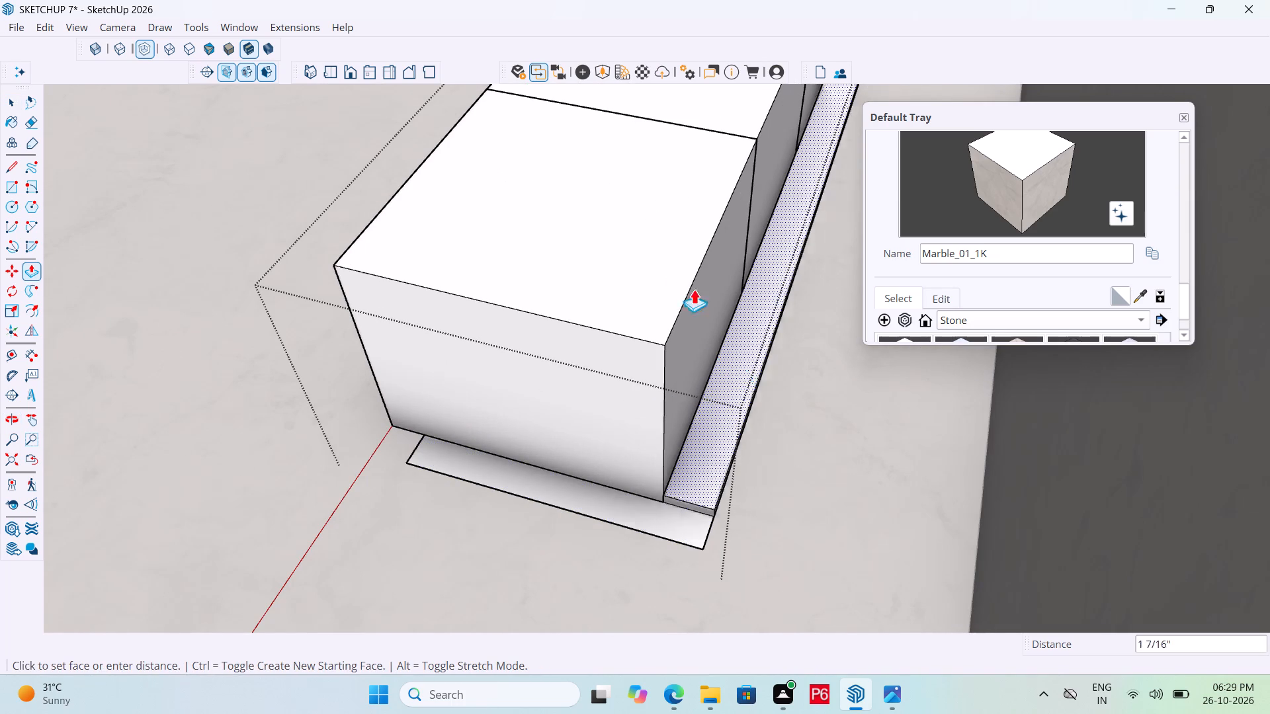
{"action": "left_click_drag", "start_coordinate": [636, 238], "coordinate": [639, 260]}
{"action": "key", "text": "space"}
Extrude the arm strip beside the third seat 1'6" upward, level with the back.
{"action": "left_click", "coordinate": [672, 525]}
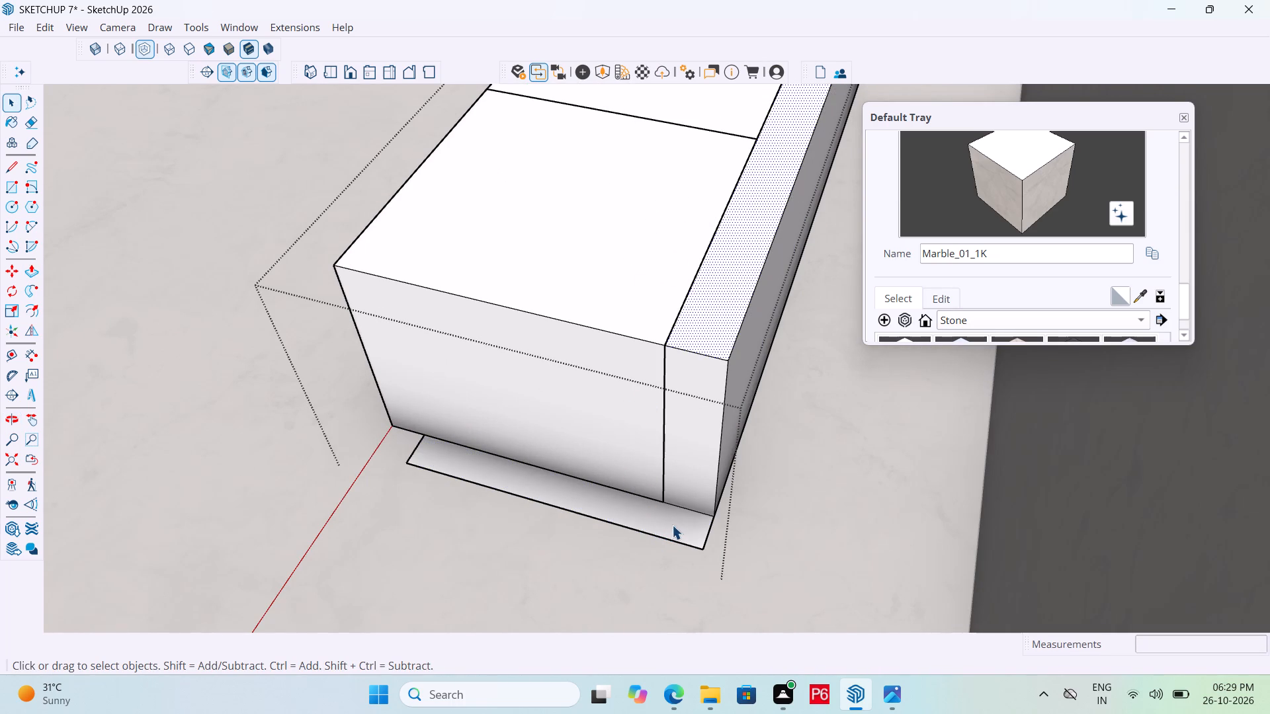
{"action": "key", "text": "p"}
{"action": "left_click", "coordinate": [671, 520]}
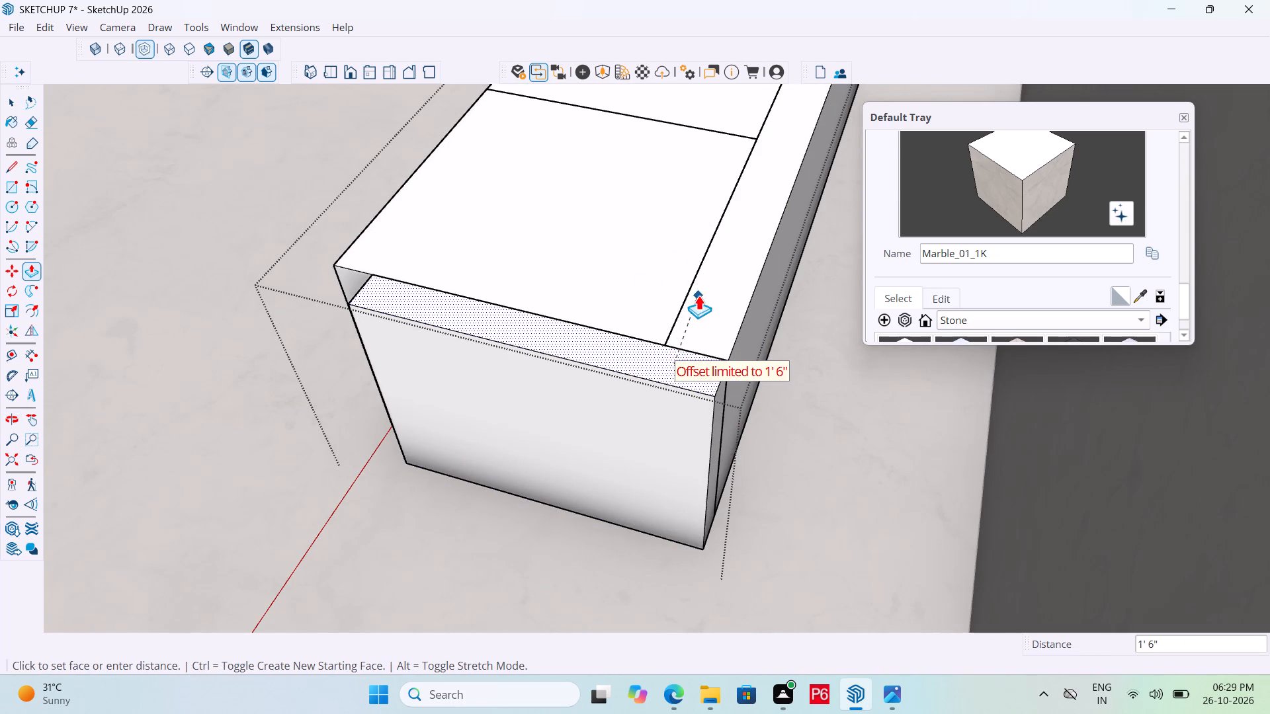
{"action": "left_click", "coordinate": [698, 295]}
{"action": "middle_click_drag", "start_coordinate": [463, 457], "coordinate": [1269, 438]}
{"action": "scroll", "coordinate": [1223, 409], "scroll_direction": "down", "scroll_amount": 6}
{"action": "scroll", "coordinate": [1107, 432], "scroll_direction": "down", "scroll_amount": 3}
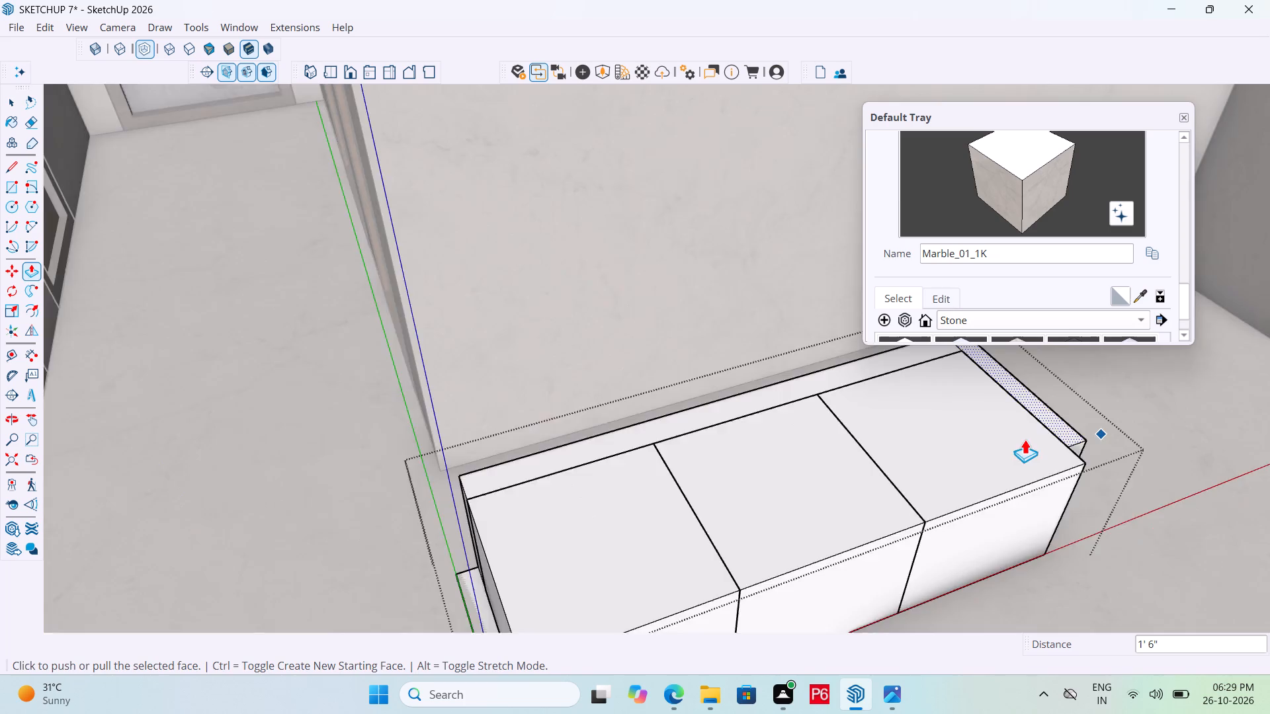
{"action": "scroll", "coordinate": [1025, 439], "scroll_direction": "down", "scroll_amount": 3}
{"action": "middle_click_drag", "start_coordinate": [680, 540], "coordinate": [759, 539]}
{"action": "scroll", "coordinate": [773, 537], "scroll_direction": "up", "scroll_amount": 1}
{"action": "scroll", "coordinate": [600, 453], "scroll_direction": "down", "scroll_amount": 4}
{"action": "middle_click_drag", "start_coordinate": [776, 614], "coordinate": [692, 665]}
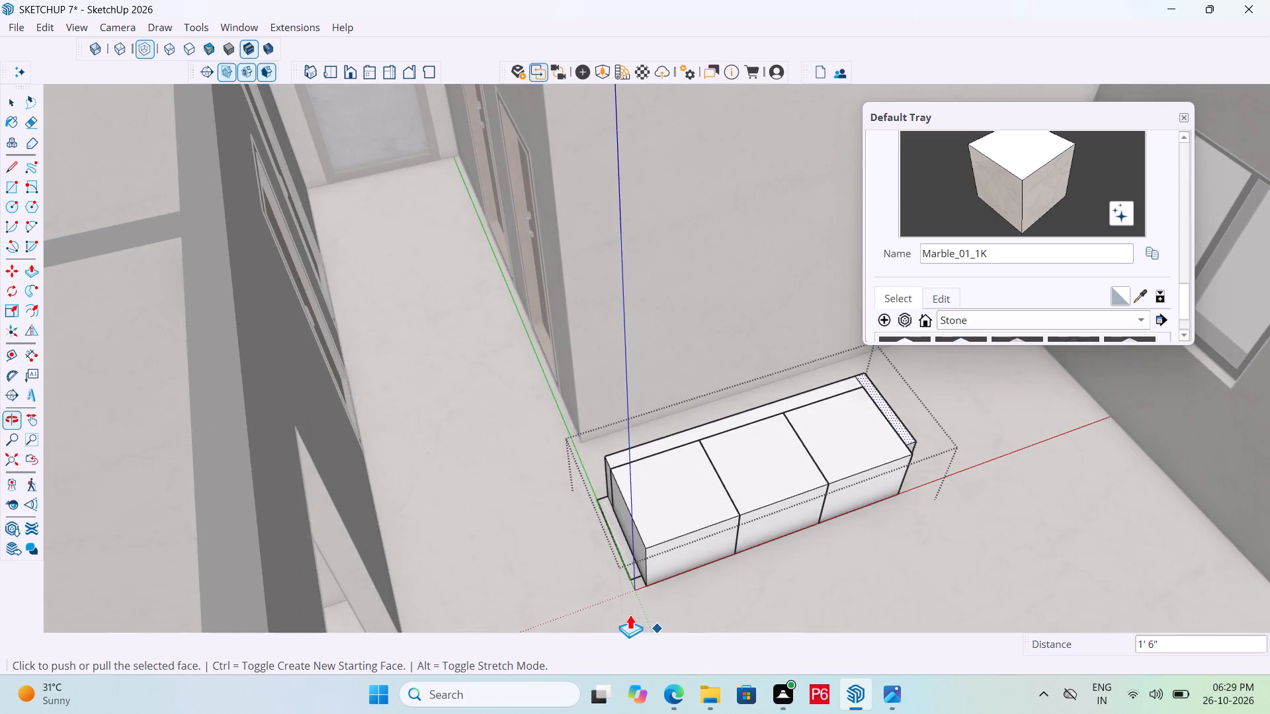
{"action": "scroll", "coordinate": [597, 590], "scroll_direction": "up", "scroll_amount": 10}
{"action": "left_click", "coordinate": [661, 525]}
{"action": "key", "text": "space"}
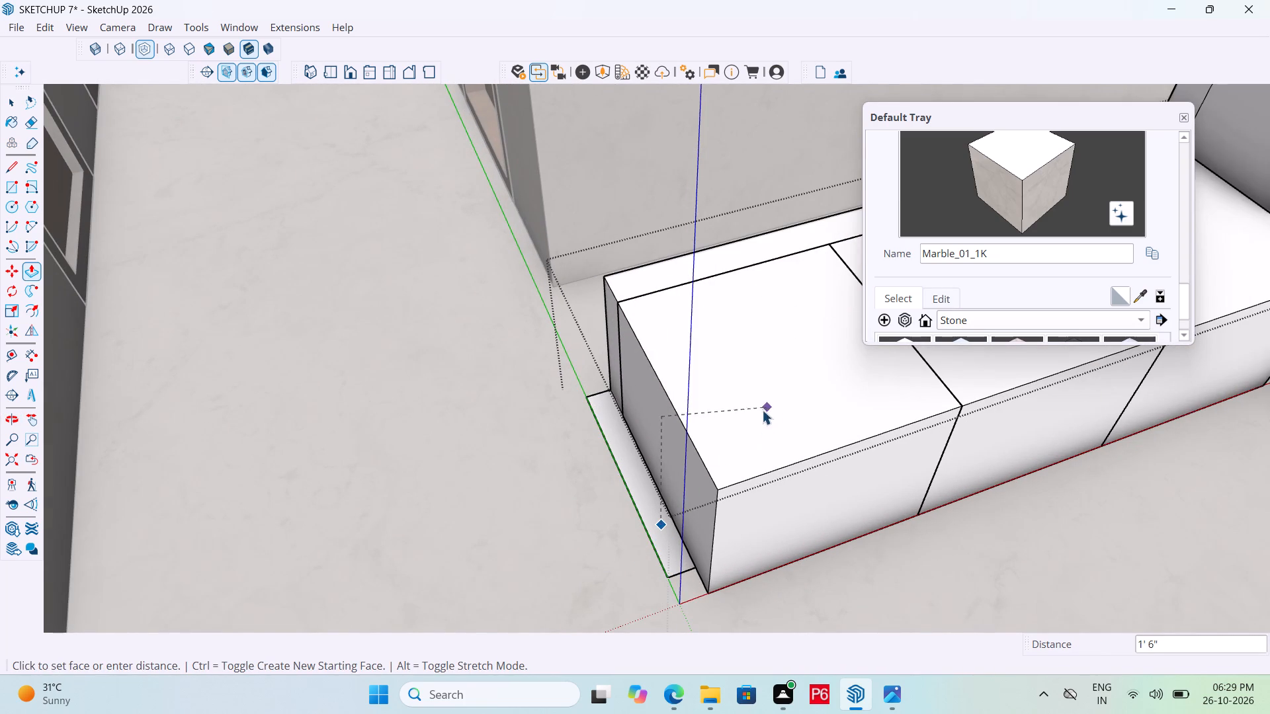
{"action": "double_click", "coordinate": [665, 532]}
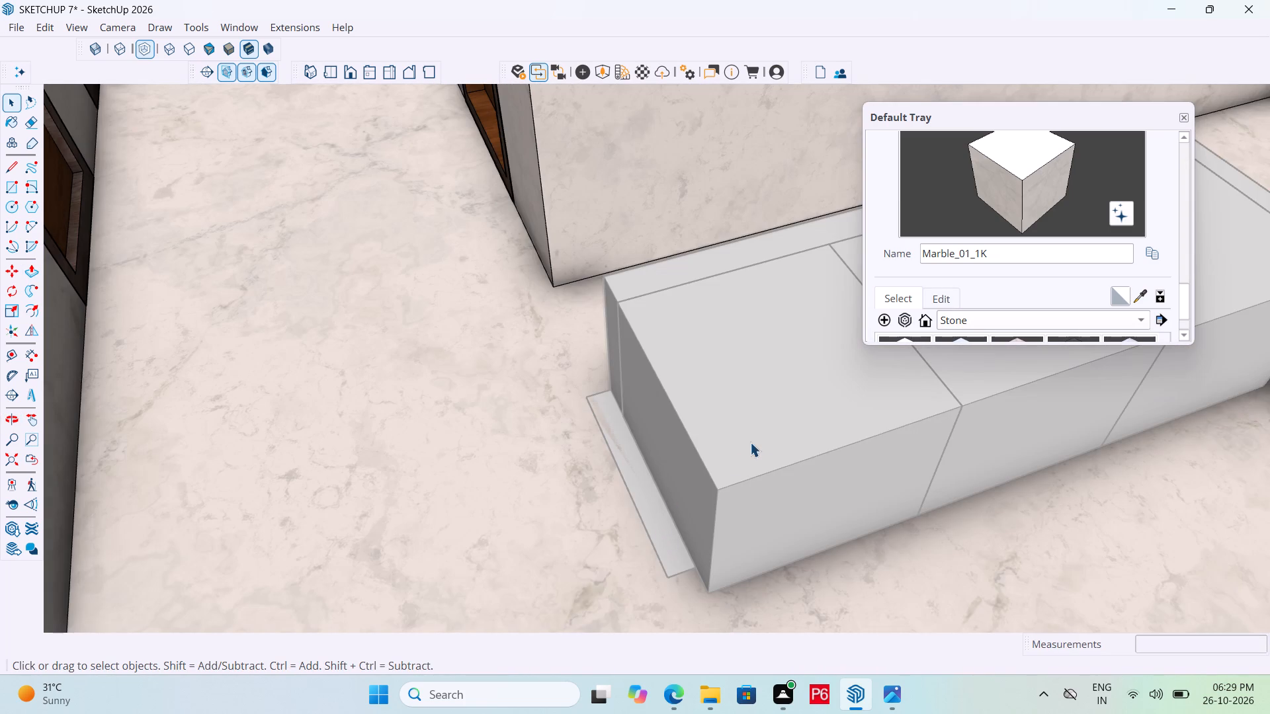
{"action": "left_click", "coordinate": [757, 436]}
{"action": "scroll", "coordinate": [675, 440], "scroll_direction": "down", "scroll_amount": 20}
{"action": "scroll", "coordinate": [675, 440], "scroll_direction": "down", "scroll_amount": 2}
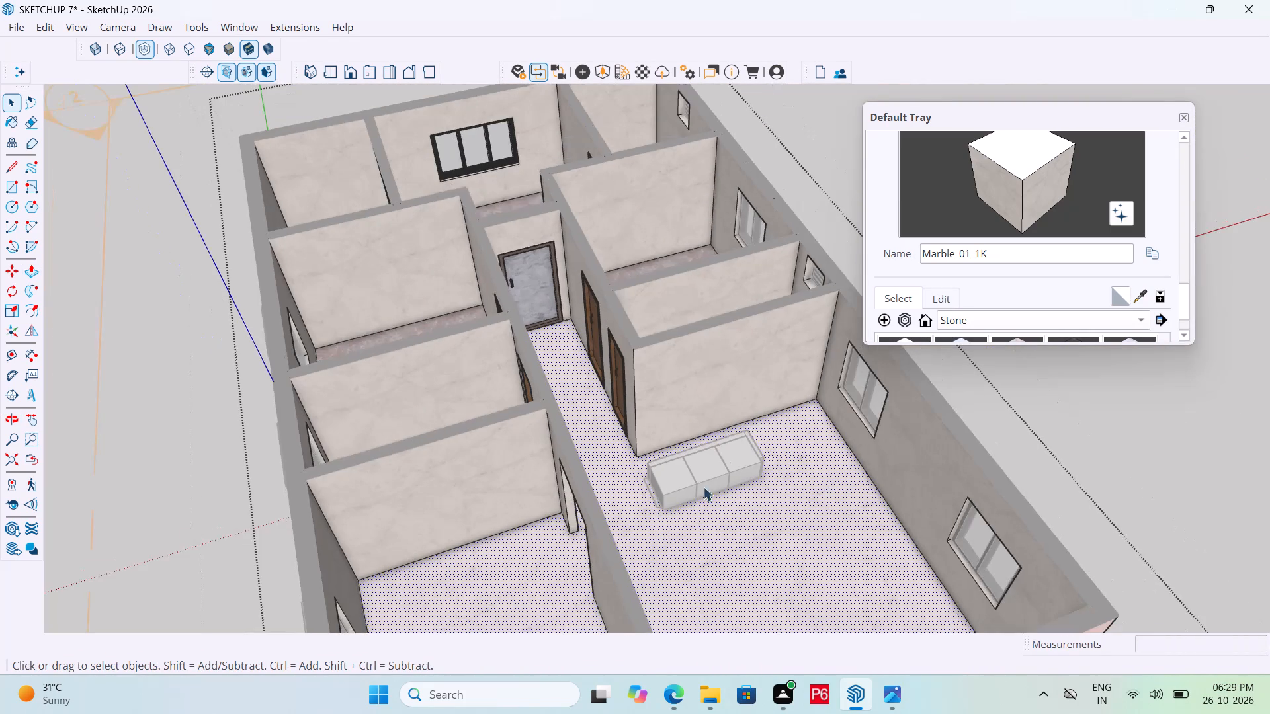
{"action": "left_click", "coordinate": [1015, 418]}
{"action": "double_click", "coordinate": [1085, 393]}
Reopen the sofa group and extrude the arm strip beside the first seat 1'6" upward, level with the seats.
{"action": "scroll", "coordinate": [671, 484], "scroll_direction": "up", "scroll_amount": 4}
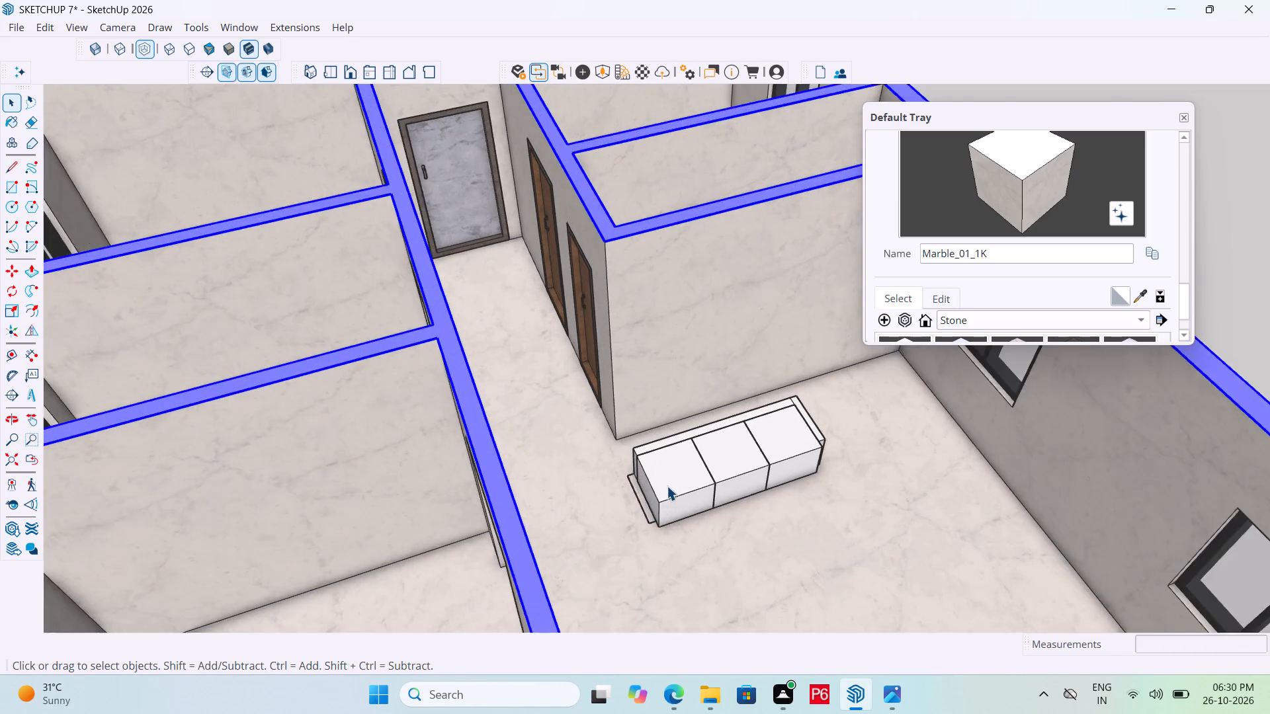
{"action": "scroll", "coordinate": [667, 486], "scroll_direction": "up", "scroll_amount": 14}
{"action": "left_click", "coordinate": [624, 509]}
{"action": "double_click", "coordinate": [628, 501]}
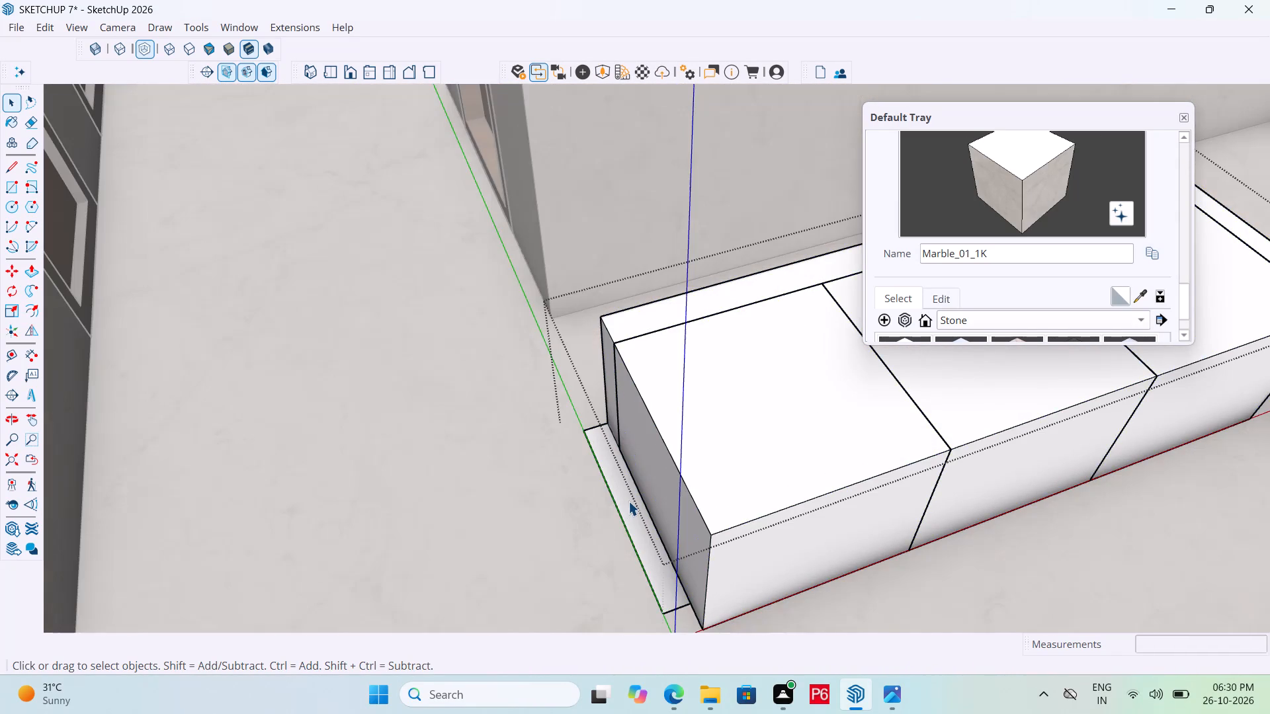
{"action": "left_click", "coordinate": [621, 492]}
{"action": "key", "text": "p"}
{"action": "left_click", "coordinate": [621, 492]}
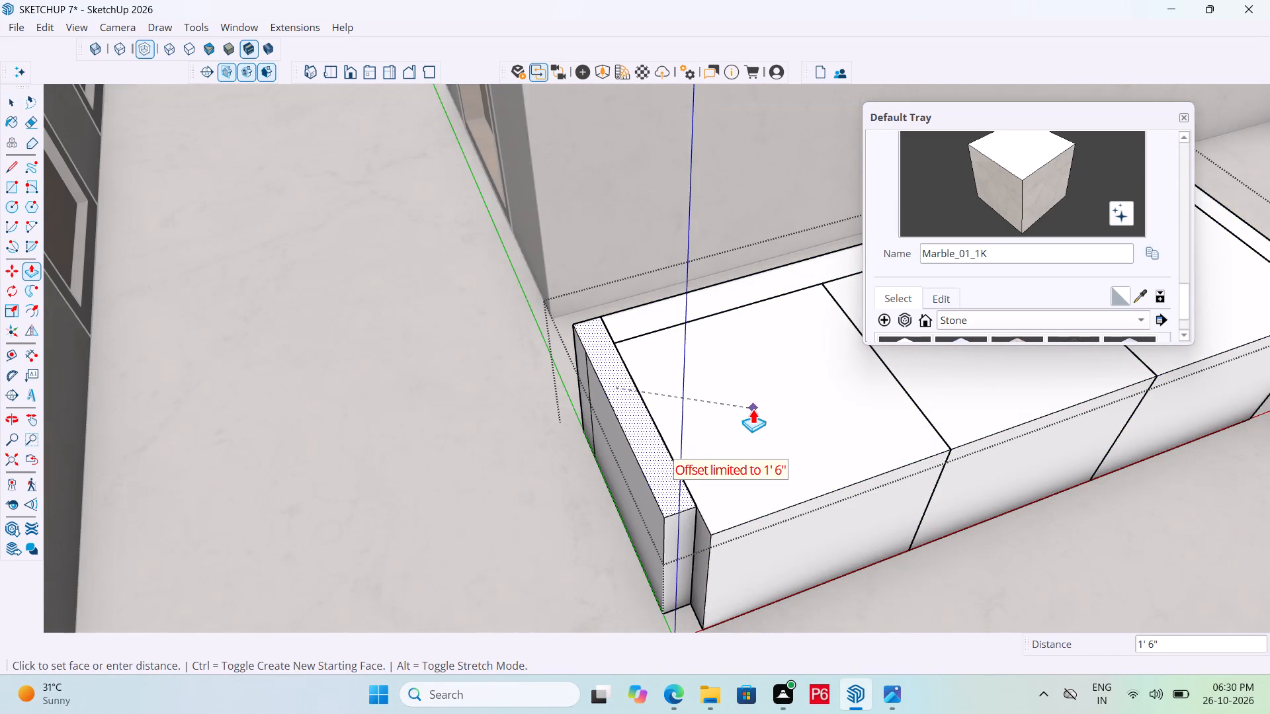
{"action": "left_click", "coordinate": [753, 409]}
Save the model.
{"action": "scroll", "coordinate": [655, 448], "scroll_direction": "down", "scroll_amount": 3}
{"action": "key", "text": "ctrl+s"}
{"action": "key", "text": "ctrl+s"}
{"action": "key", "text": "ctrl+s"}
{"action": "key", "text": "ctrl+s"}
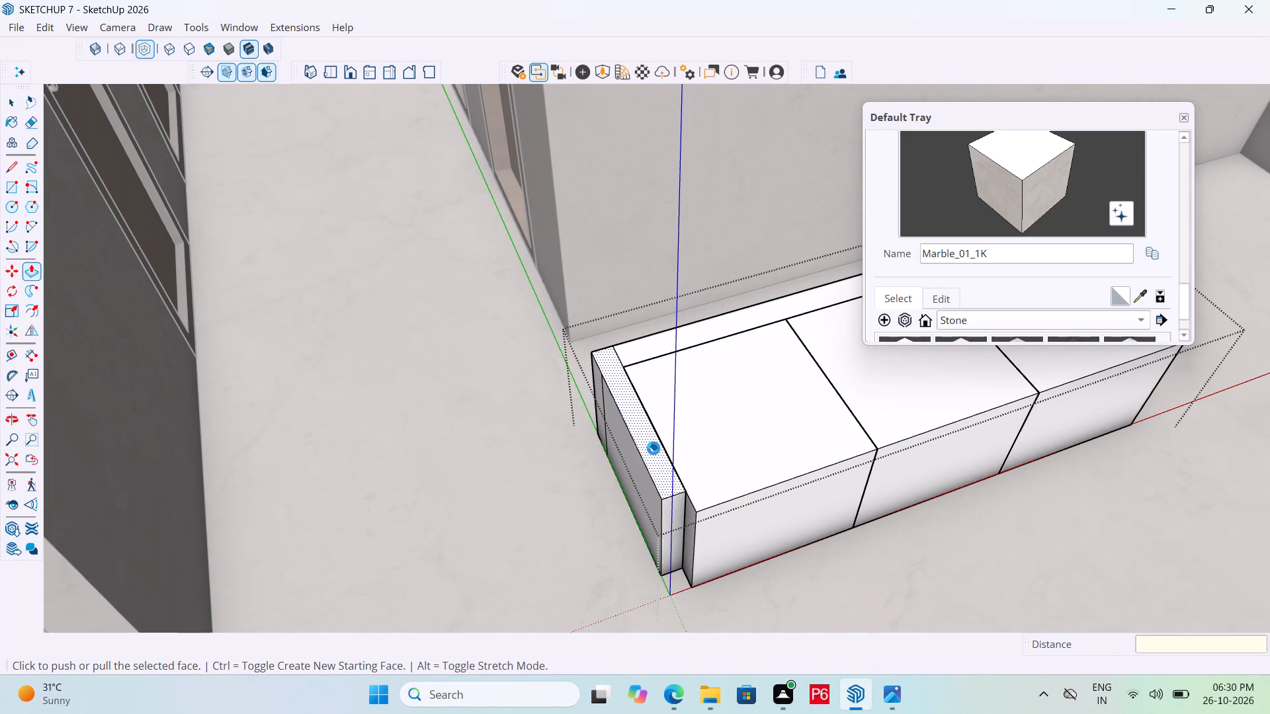
{"action": "key", "text": "ctrl+s"}
{"action": "key", "text": "ctrl+s"}
{"action": "key", "text": "ctrl+s"}
Erase the side and top seam edges where the arm beside the first seat meets the back.
{"action": "scroll", "coordinate": [612, 467], "scroll_direction": "down", "scroll_amount": 2}
{"action": "middle_click_drag", "start_coordinate": [633, 458], "coordinate": [657, 449]}
{"action": "middle_click_drag", "start_coordinate": [657, 449], "coordinate": [661, 446]}
{"action": "scroll", "coordinate": [642, 448], "scroll_direction": "up", "scroll_amount": 10}
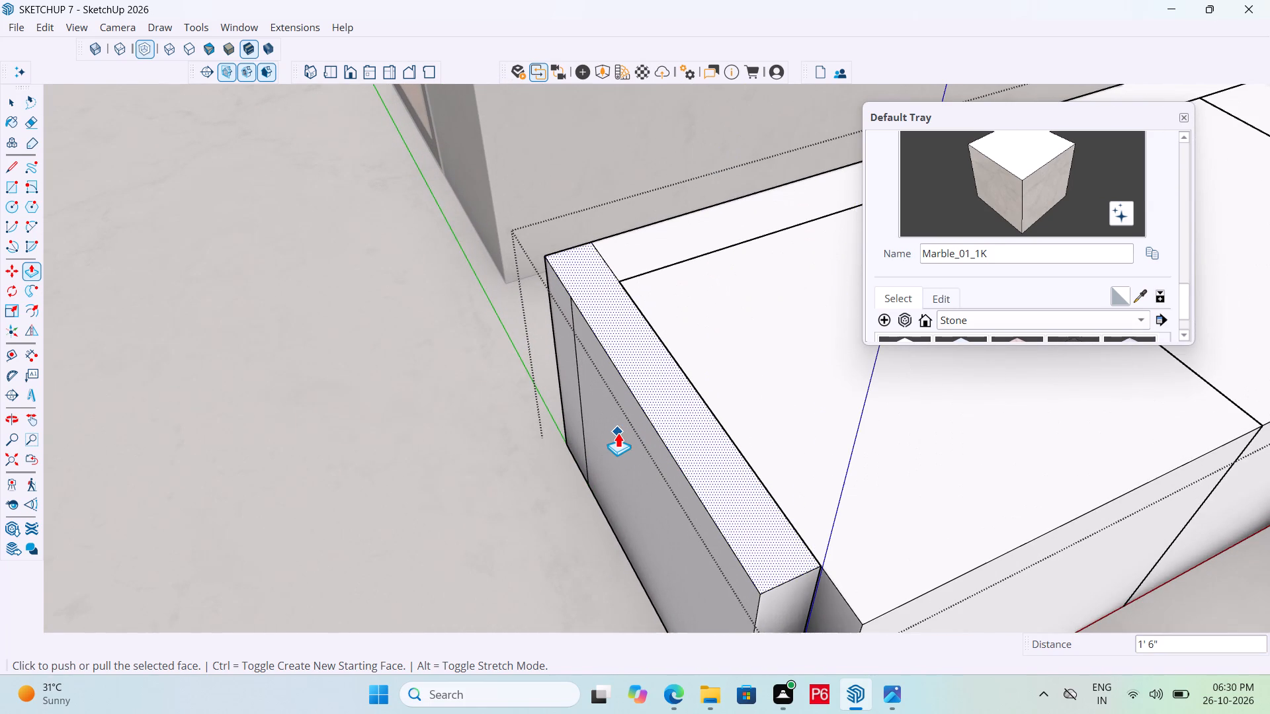
{"action": "key", "text": "e"}
{"action": "left_click_drag", "start_coordinate": [583, 387], "coordinate": [573, 361]}
{"action": "left_click", "coordinate": [573, 361]}
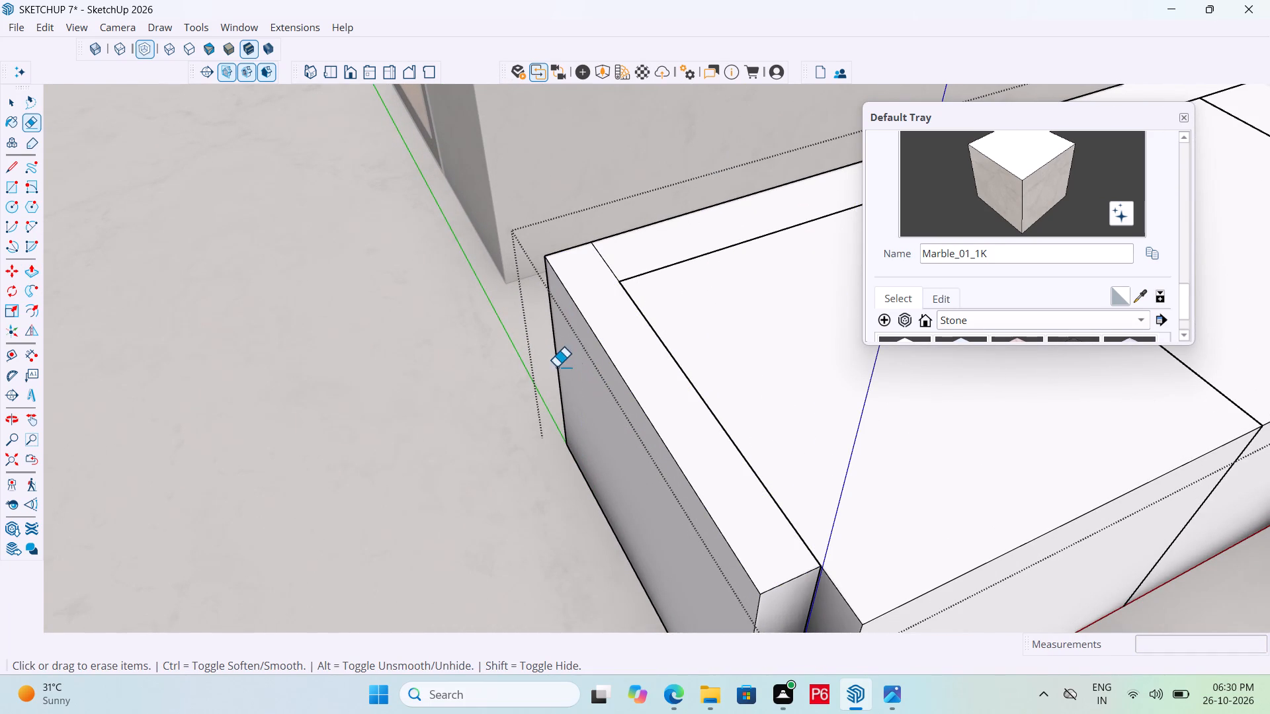
{"action": "left_click_drag", "start_coordinate": [612, 268], "coordinate": [603, 272]}
{"action": "left_click", "coordinate": [601, 273]}
Erase the top and side seam edges where the arm beside the third seat meets the back.
{"action": "scroll", "coordinate": [390, 463], "scroll_direction": "down", "scroll_amount": 5}
{"action": "scroll", "coordinate": [448, 448], "scroll_direction": "down", "scroll_amount": 5}
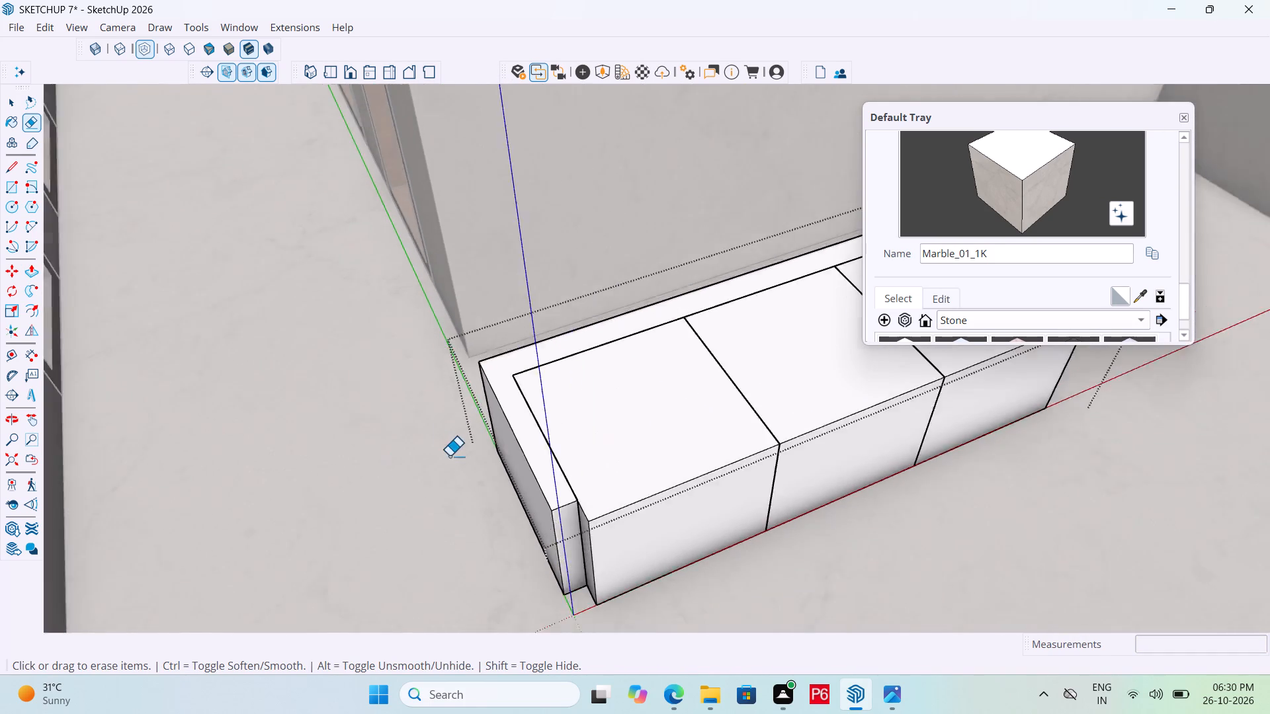
{"action": "scroll", "coordinate": [552, 501], "scroll_direction": "down", "scroll_amount": 5}
{"action": "middle_click_drag", "start_coordinate": [833, 428], "coordinate": [325, 456]}
{"action": "scroll", "coordinate": [730, 451], "scroll_direction": "up", "scroll_amount": 2}
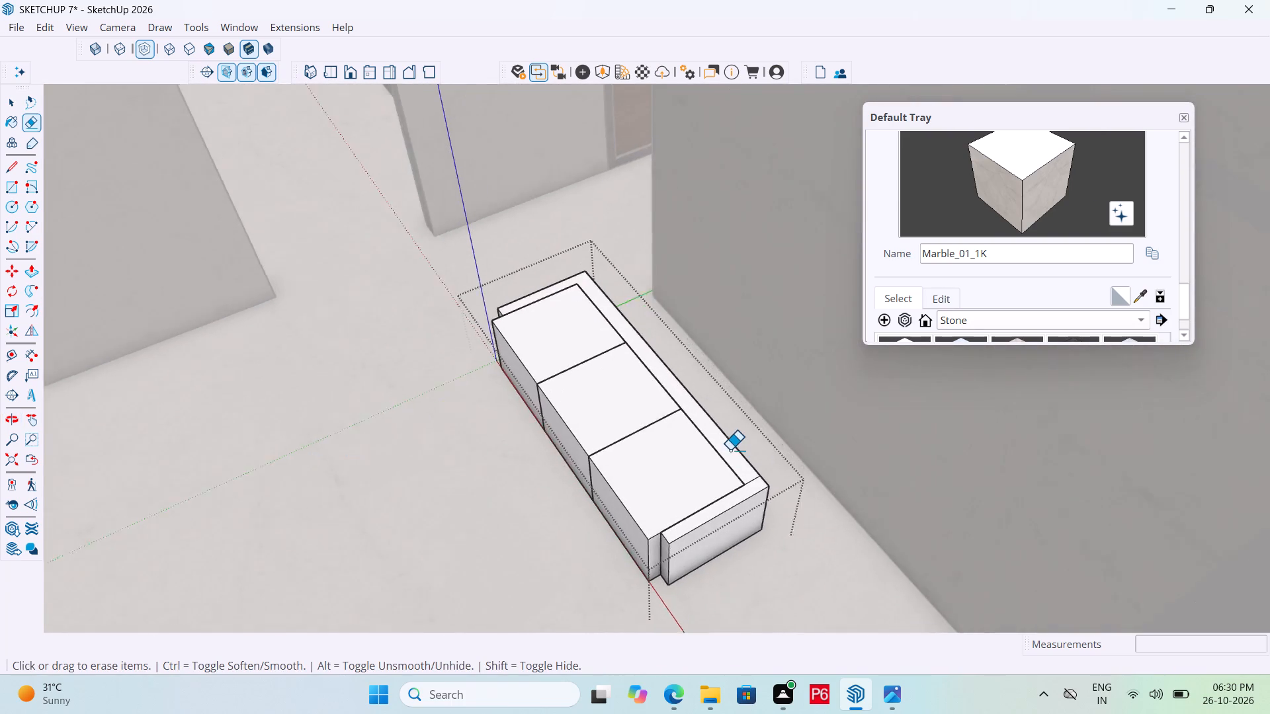
{"action": "scroll", "coordinate": [730, 450], "scroll_direction": "up", "scroll_amount": 8}
{"action": "left_click_drag", "start_coordinate": [751, 493], "coordinate": [749, 483]}
{"action": "middle_click_drag", "start_coordinate": [806, 474], "coordinate": [507, 495]}
{"action": "middle_click_drag", "start_coordinate": [507, 495], "coordinate": [755, 489]}
{"action": "scroll", "coordinate": [931, 461], "scroll_direction": "down", "scroll_amount": 12}
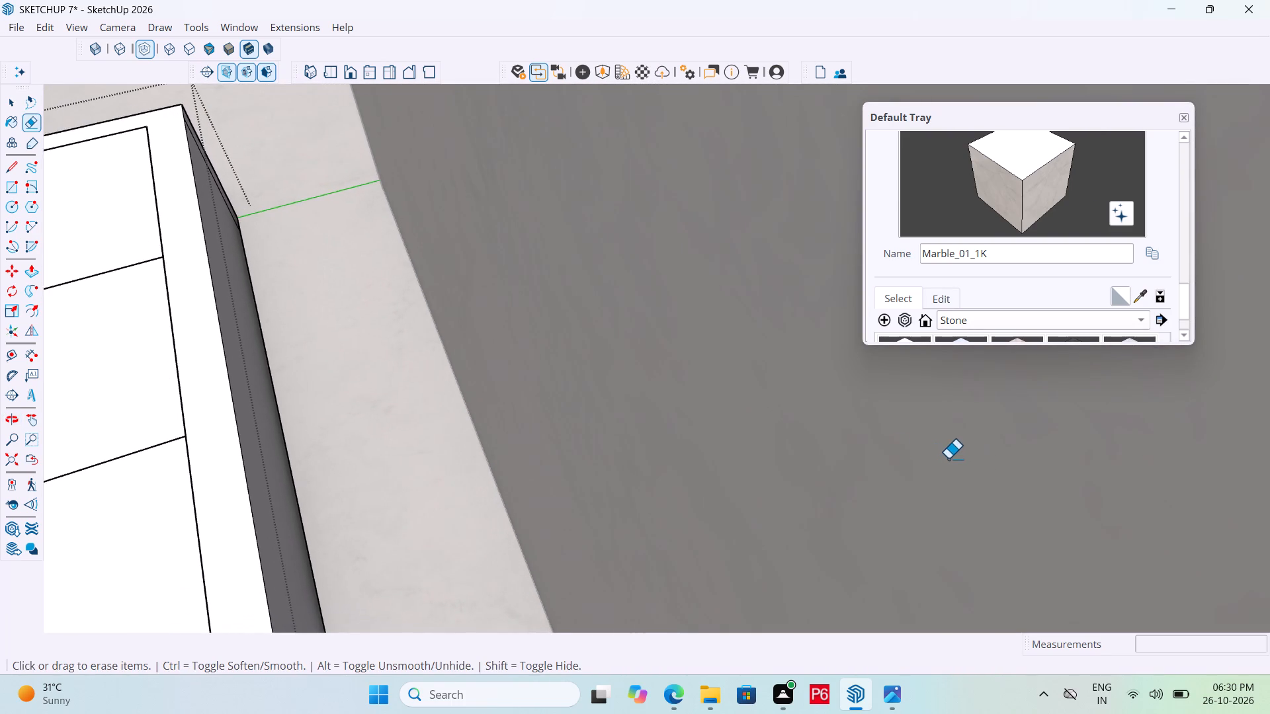
{"action": "scroll", "coordinate": [948, 459], "scroll_direction": "down", "scroll_amount": 6}
{"action": "scroll", "coordinate": [828, 458], "scroll_direction": "down", "scroll_amount": 13}
{"action": "scroll", "coordinate": [891, 461], "scroll_direction": "down", "scroll_amount": 9}
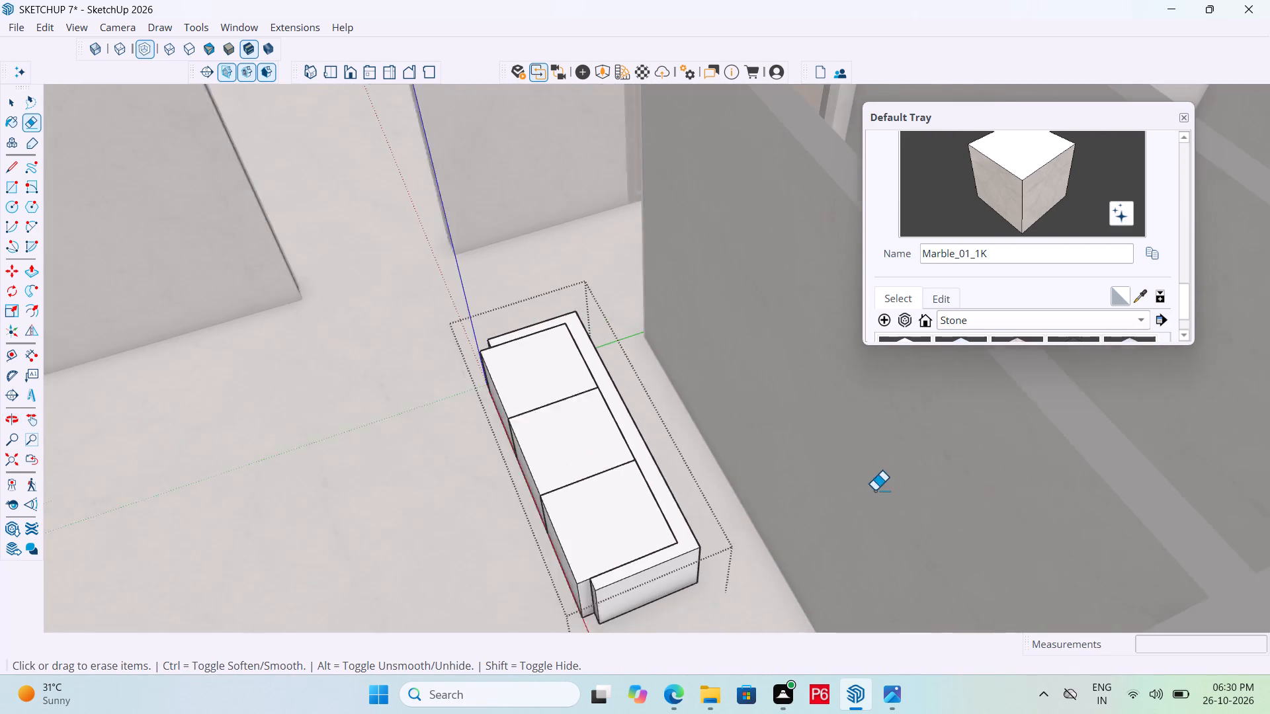
{"action": "scroll", "coordinate": [874, 491], "scroll_direction": "down", "scroll_amount": 2}
{"action": "middle_click_drag", "start_coordinate": [812, 501], "coordinate": [611, 532]}
{"action": "scroll", "coordinate": [568, 539], "scroll_direction": "up", "scroll_amount": 12}
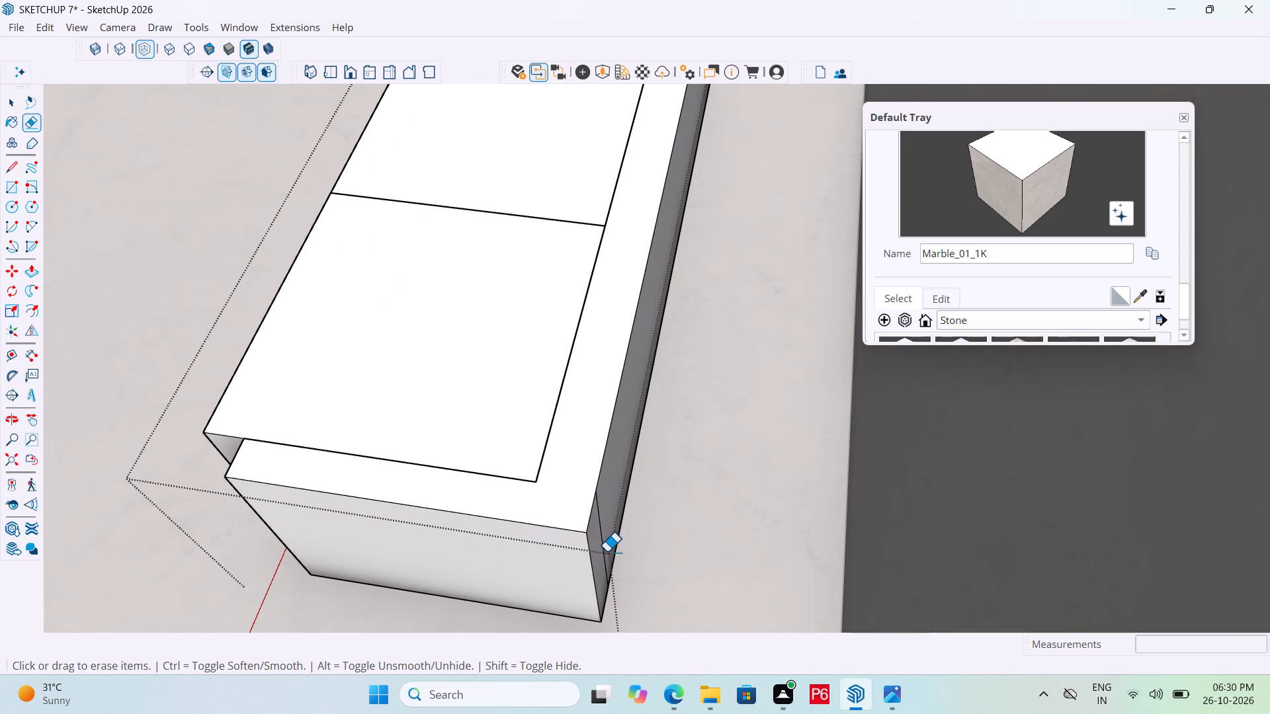
{"action": "left_click", "coordinate": [602, 526]}
Extrude the joined U-shaped top face of the sofa's back and both arms 1' upward above the seats.
{"action": "scroll", "coordinate": [611, 518], "scroll_direction": "down", "scroll_amount": 13}
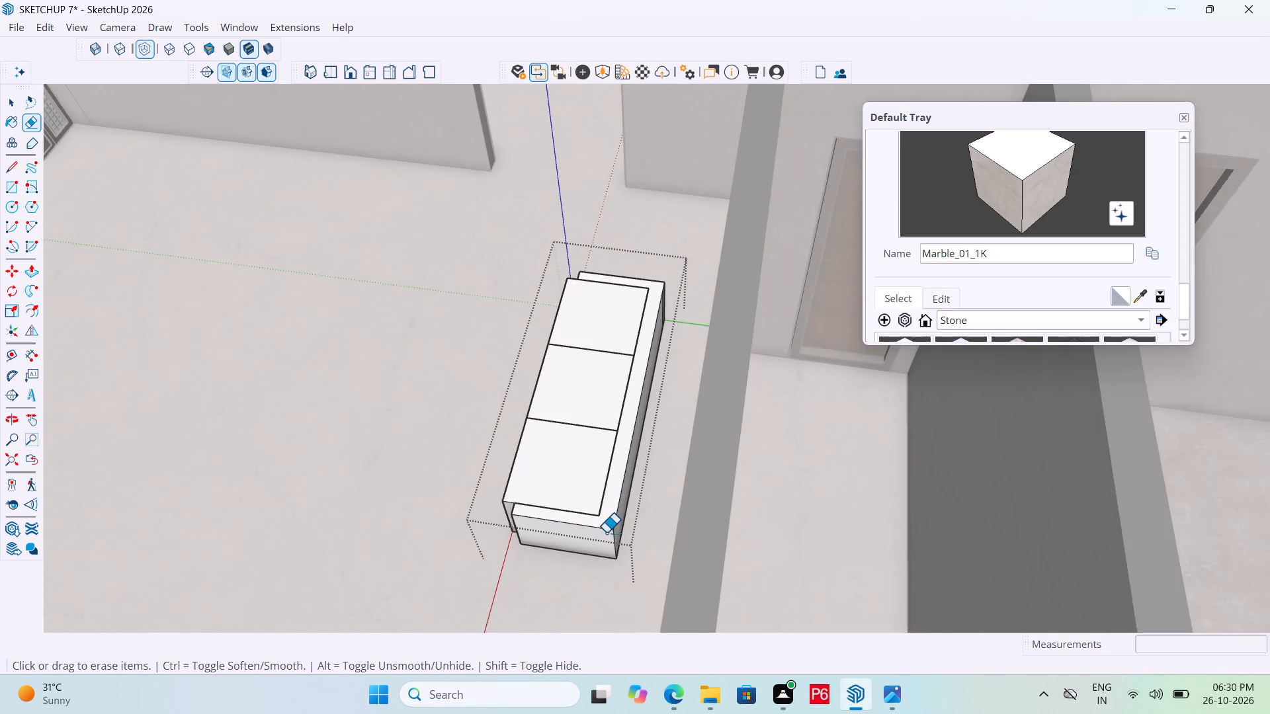
{"action": "scroll", "coordinate": [598, 530], "scroll_direction": "down", "scroll_amount": 5}
{"action": "middle_click_drag", "start_coordinate": [537, 557], "coordinate": [816, 534]}
{"action": "scroll", "coordinate": [849, 454], "scroll_direction": "up", "scroll_amount": 11}
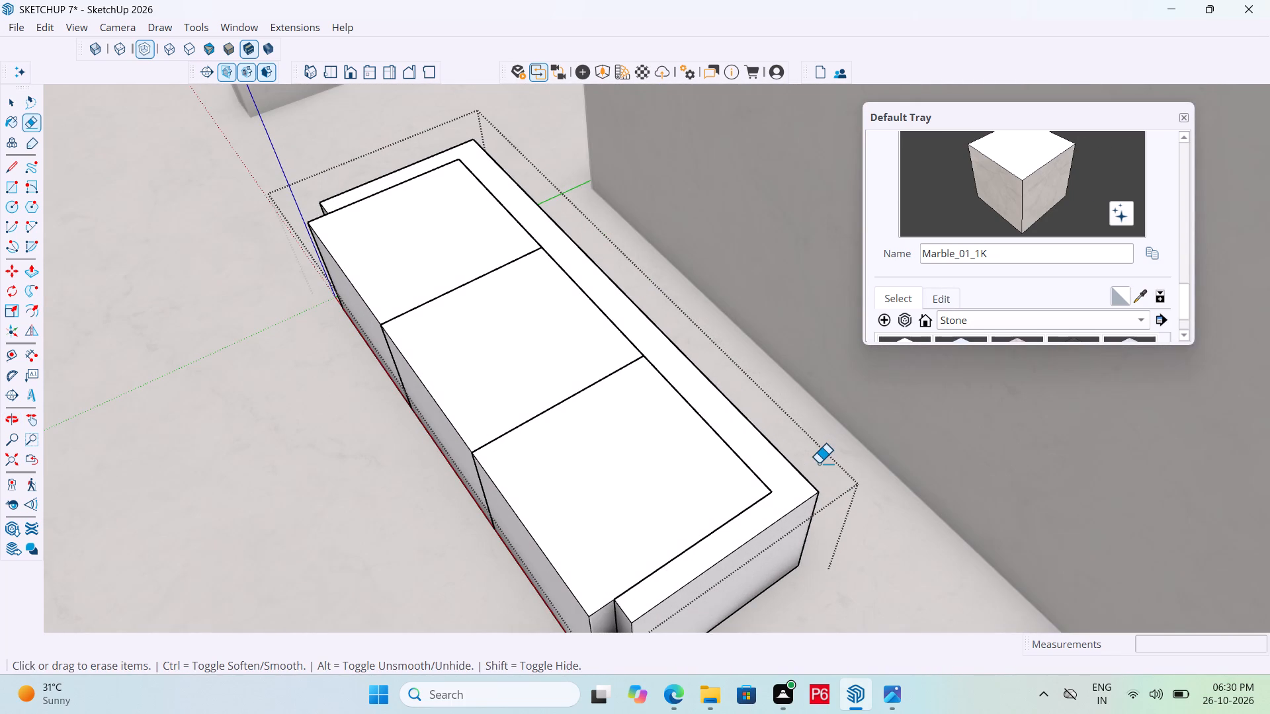
{"action": "key", "text": "p"}
{"action": "left_click", "coordinate": [797, 487]}
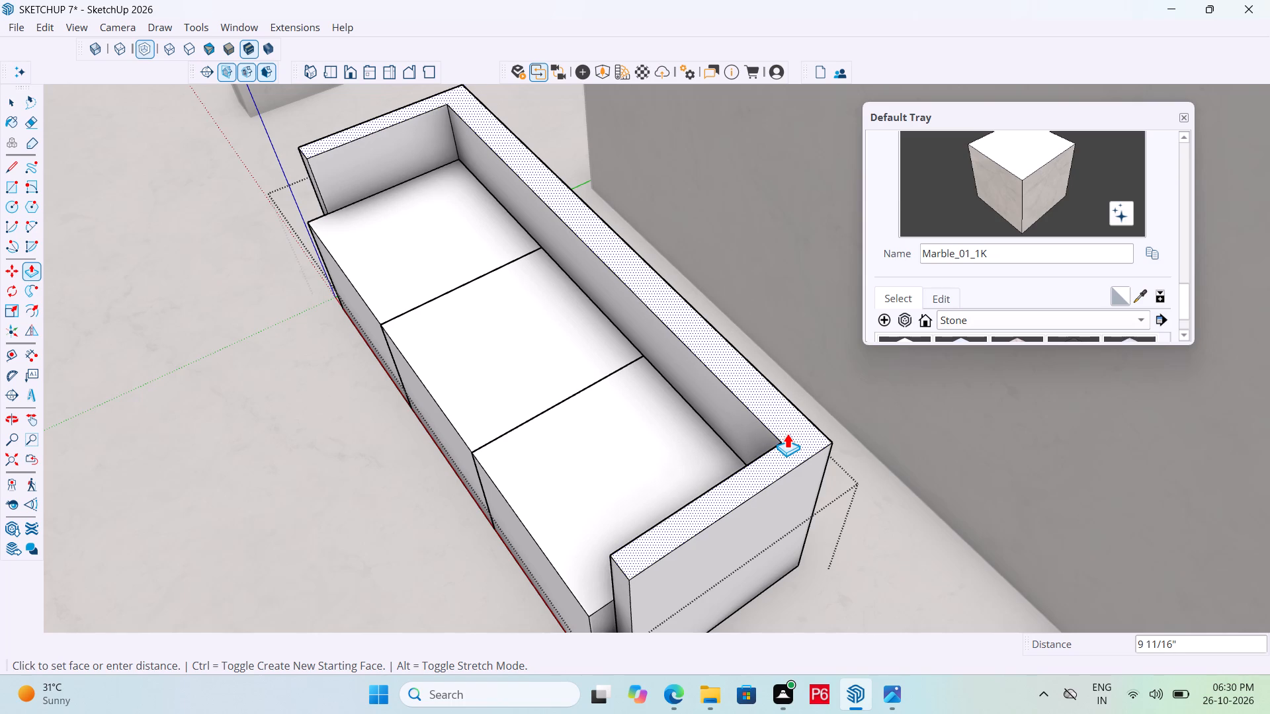
{"action": "type", "text": "1'"}
{"action": "key", "text": "Return"}
{"action": "middle_click_drag", "start_coordinate": [691, 420], "coordinate": [947, 323]}
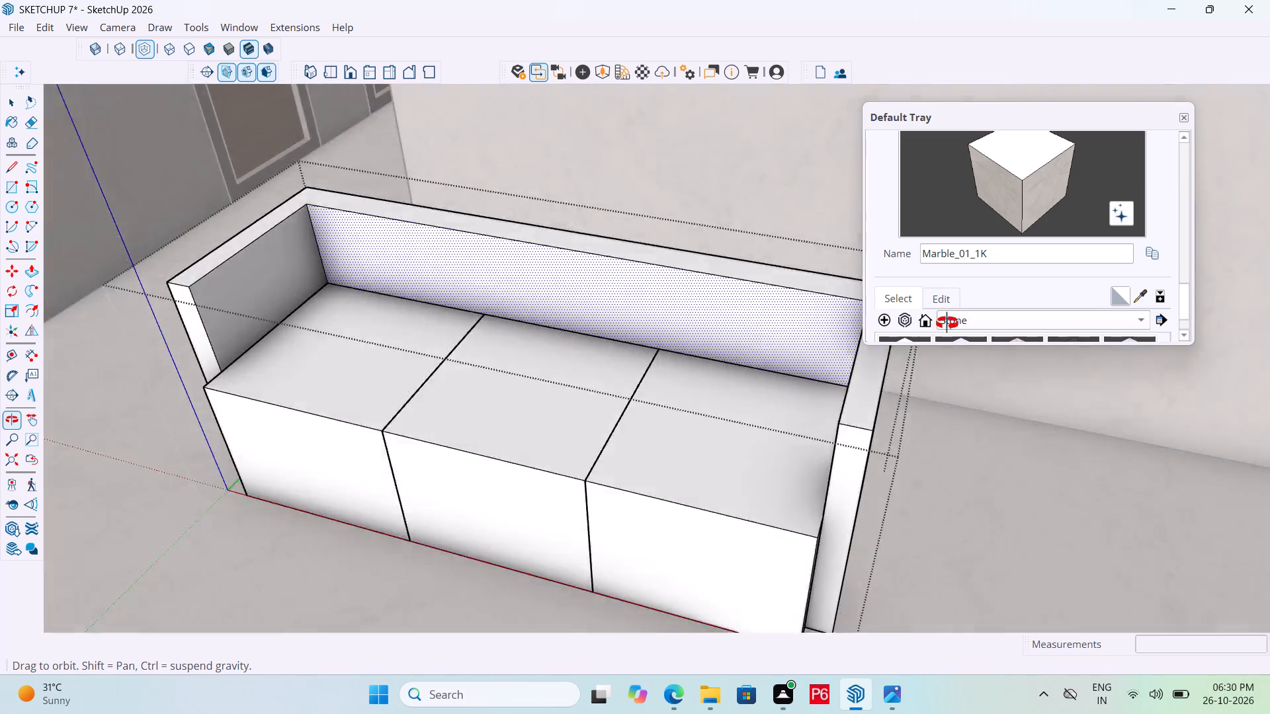
{"action": "middle_click_drag", "start_coordinate": [947, 323], "coordinate": [864, 358]}
Save the model.
{"action": "key", "text": "ctrl+s"}
{"action": "key", "text": "ctrl+s"}
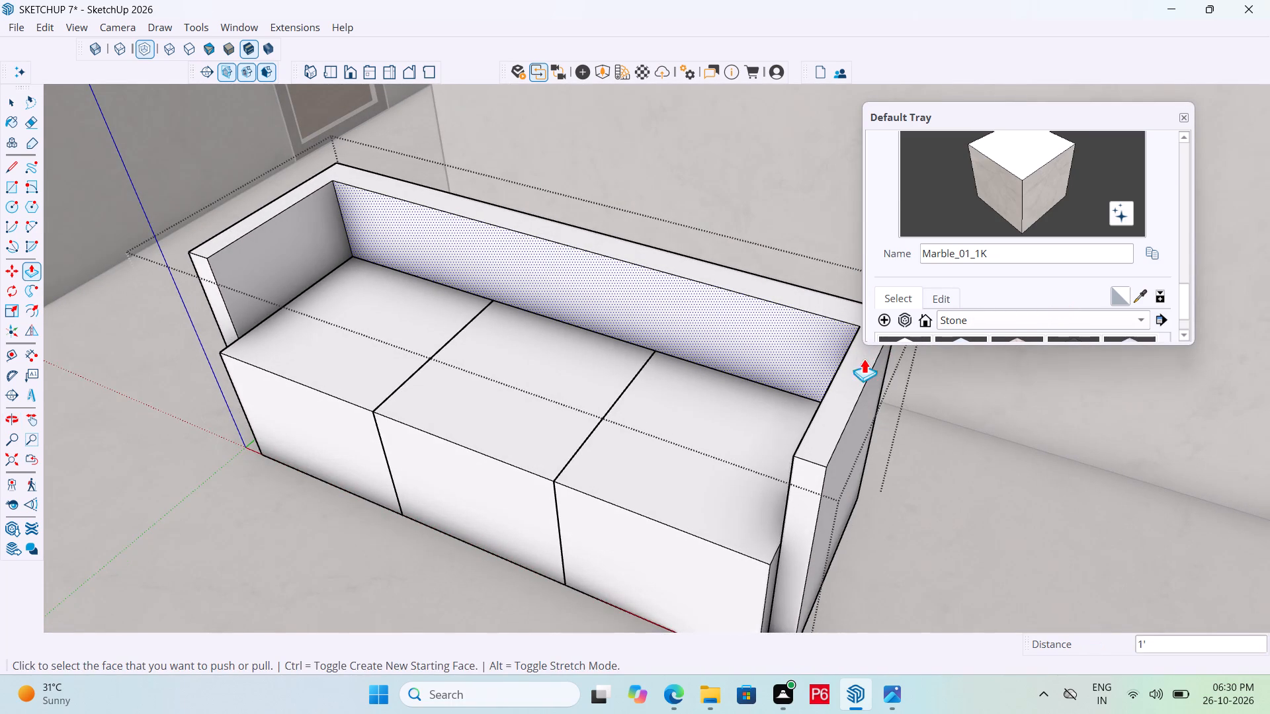
{"action": "key", "text": "ctrl+s"}
{"action": "key", "text": "ctrl+s"}
{"action": "key", "text": "ctrl+s"}
{"action": "key", "text": "ctrl+s"}
{"action": "key", "text": "ctrl+s"}
{"action": "key", "text": "ctrl+s"}
{"action": "key", "text": "ctrl+s"}
{"action": "key", "text": "ctrl+s"}
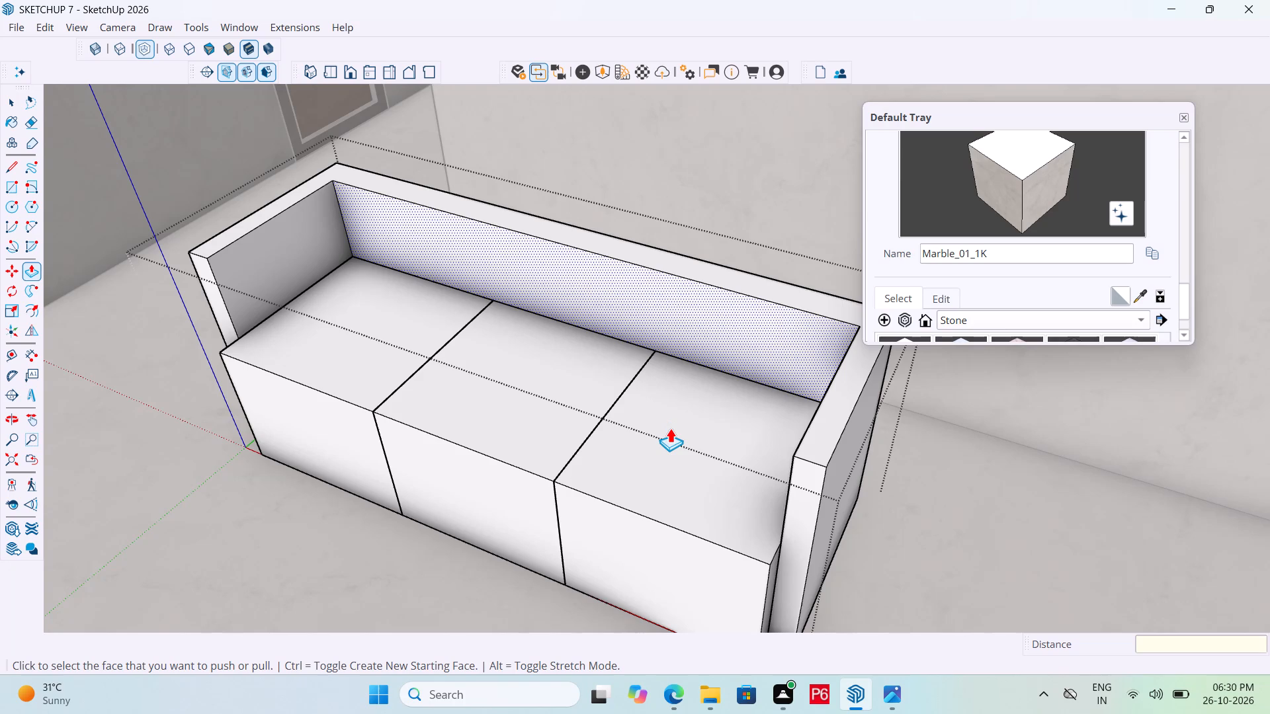
{"action": "key", "text": "ctrl+s"}
{"action": "key", "text": "ctrl+s"}
{"action": "scroll", "coordinate": [685, 370], "scroll_direction": "down", "scroll_amount": 3}
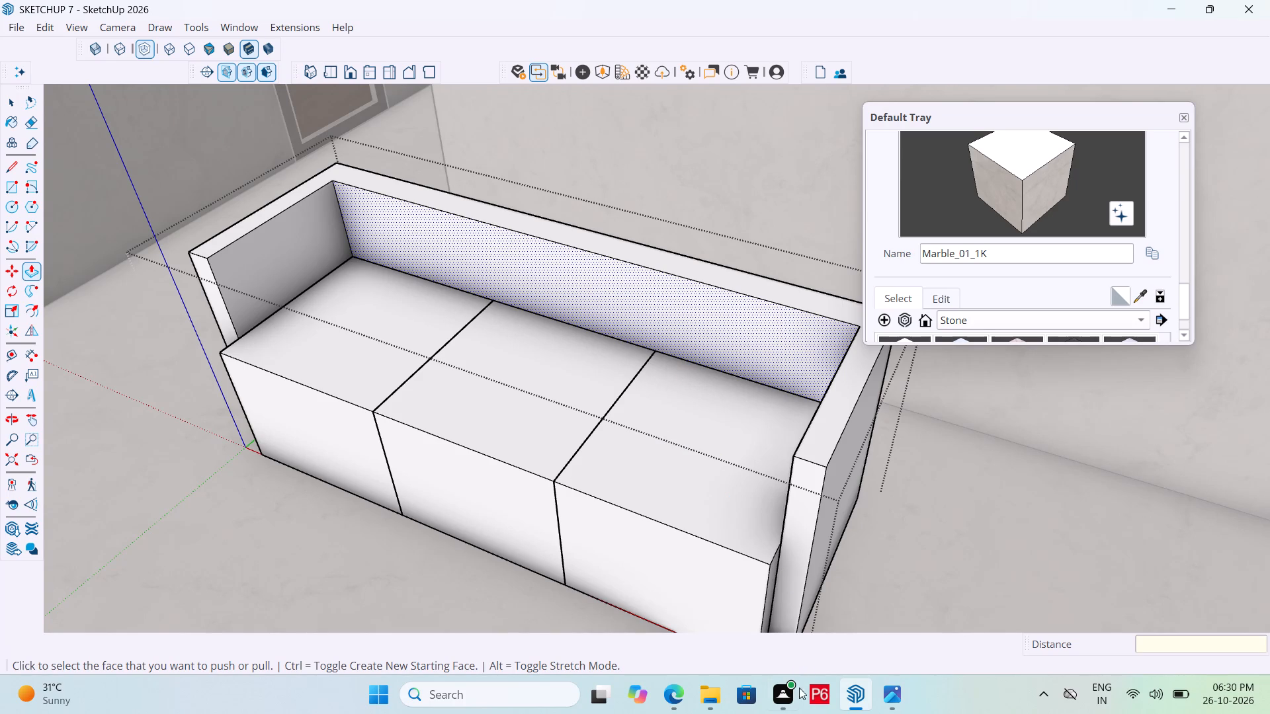
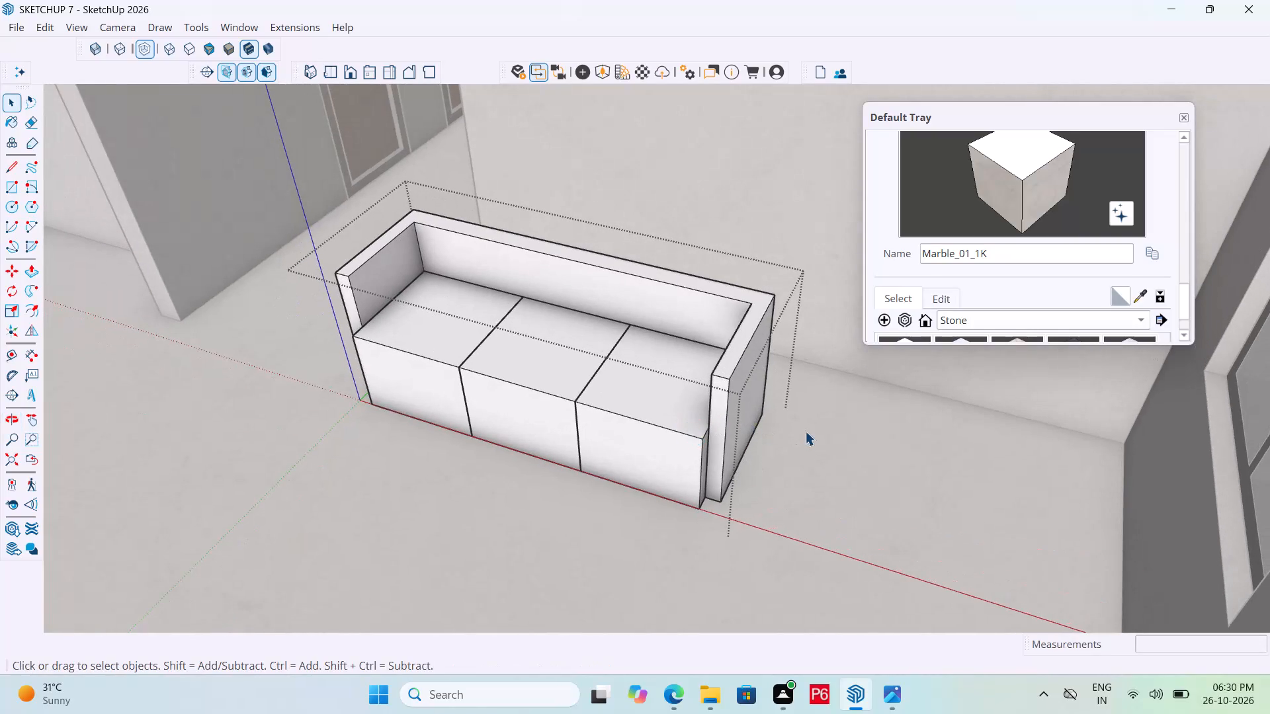
Leave the sofa group's editing mode and return to the whole model.
{"action": "left_click", "coordinate": [805, 431]}
Copy the sofa about 6' 11" straight out in front of the original on the living-room floor.
{"action": "scroll", "coordinate": [554, 289], "scroll_direction": "down", "scroll_amount": 6}
{"action": "scroll", "coordinate": [575, 367], "scroll_direction": "down", "scroll_amount": 3}
{"action": "middle_click_drag", "start_coordinate": [549, 386], "coordinate": [923, 434]}
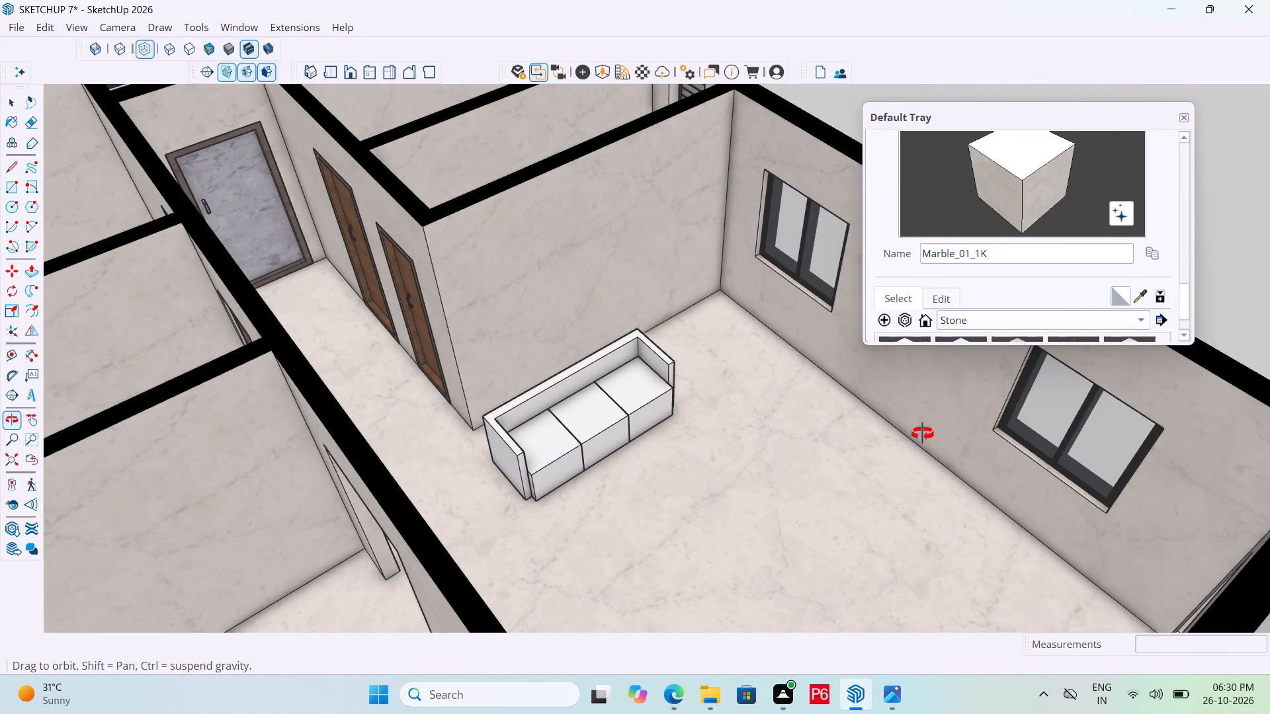
{"action": "middle_click_drag", "start_coordinate": [923, 434], "coordinate": [880, 445]}
{"action": "scroll", "coordinate": [379, 348], "scroll_direction": "down", "scroll_amount": 6}
{"action": "middle_click_drag", "start_coordinate": [508, 394], "coordinate": [612, 392]}
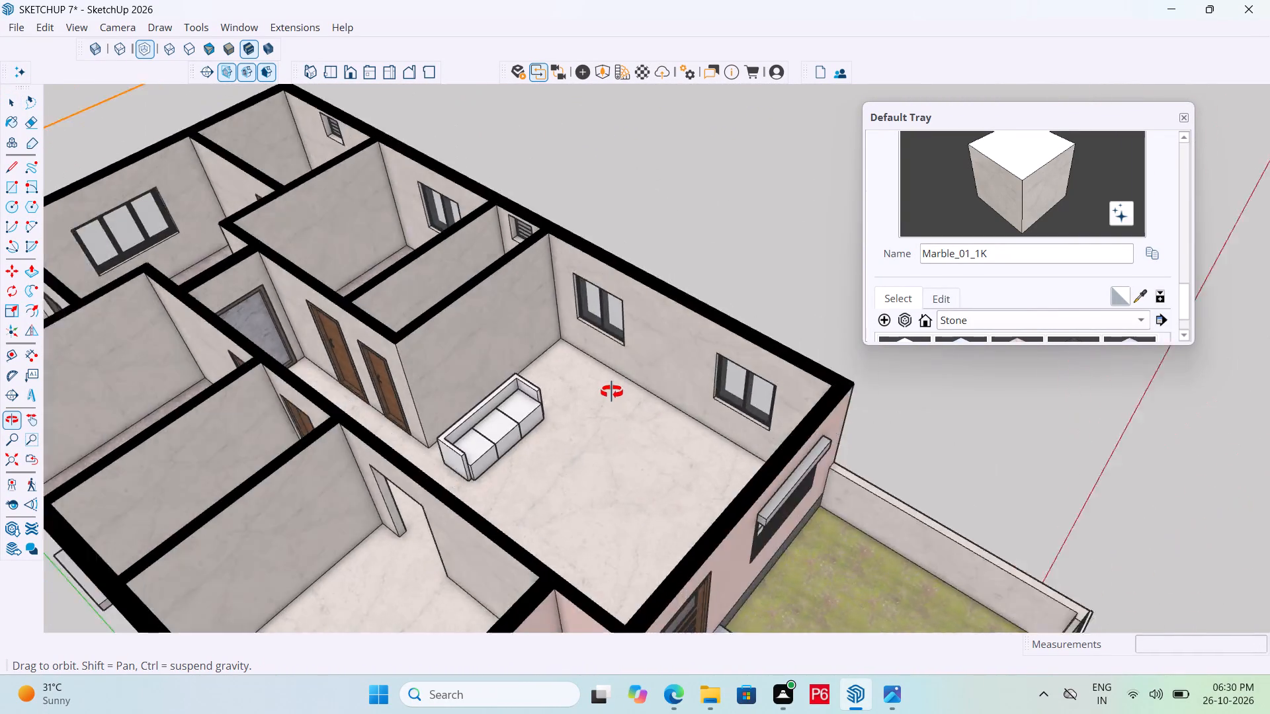
{"action": "middle_click_drag", "start_coordinate": [612, 392], "coordinate": [509, 403]}
{"action": "scroll", "coordinate": [507, 403], "scroll_direction": "up", "scroll_amount": 5}
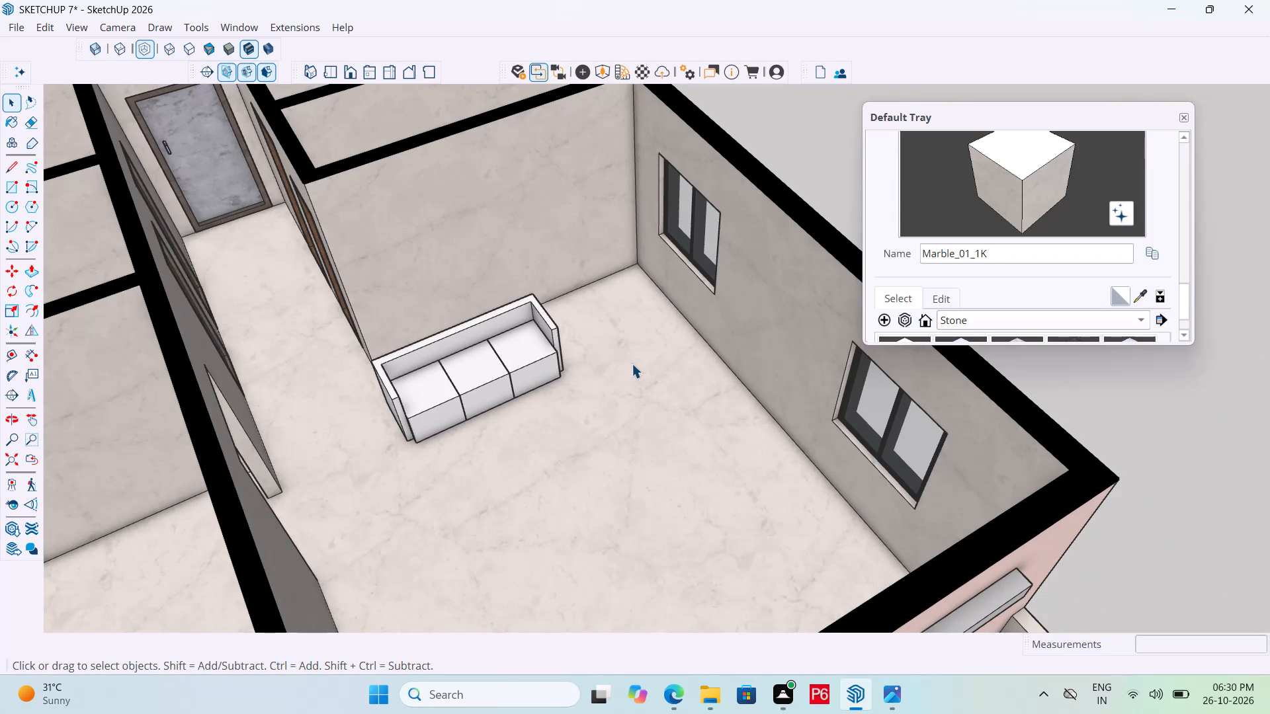
{"action": "scroll", "coordinate": [486, 348], "scroll_direction": "down", "scroll_amount": 3}
{"action": "middle_click_drag", "start_coordinate": [450, 483], "coordinate": [199, 510]}
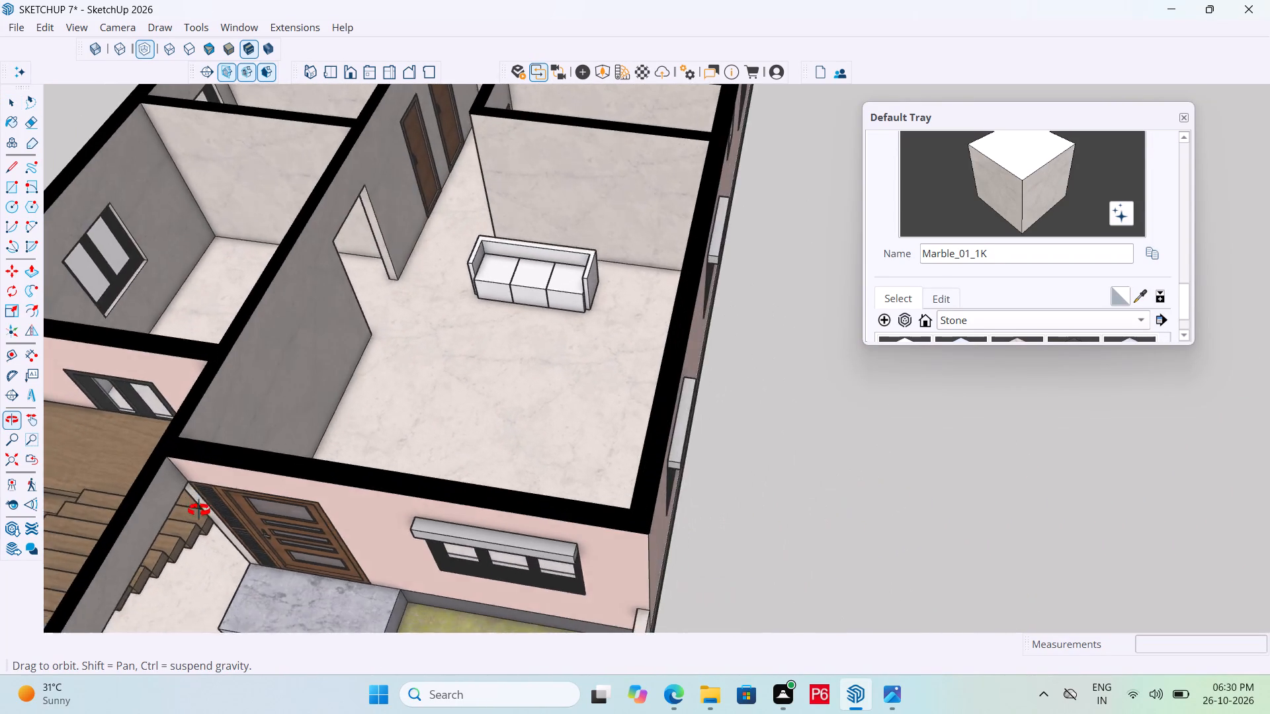
{"action": "middle_click_drag", "start_coordinate": [199, 510], "coordinate": [415, 520]}
{"action": "scroll", "coordinate": [464, 489], "scroll_direction": "up", "scroll_amount": 5}
{"action": "key", "text": "r"}
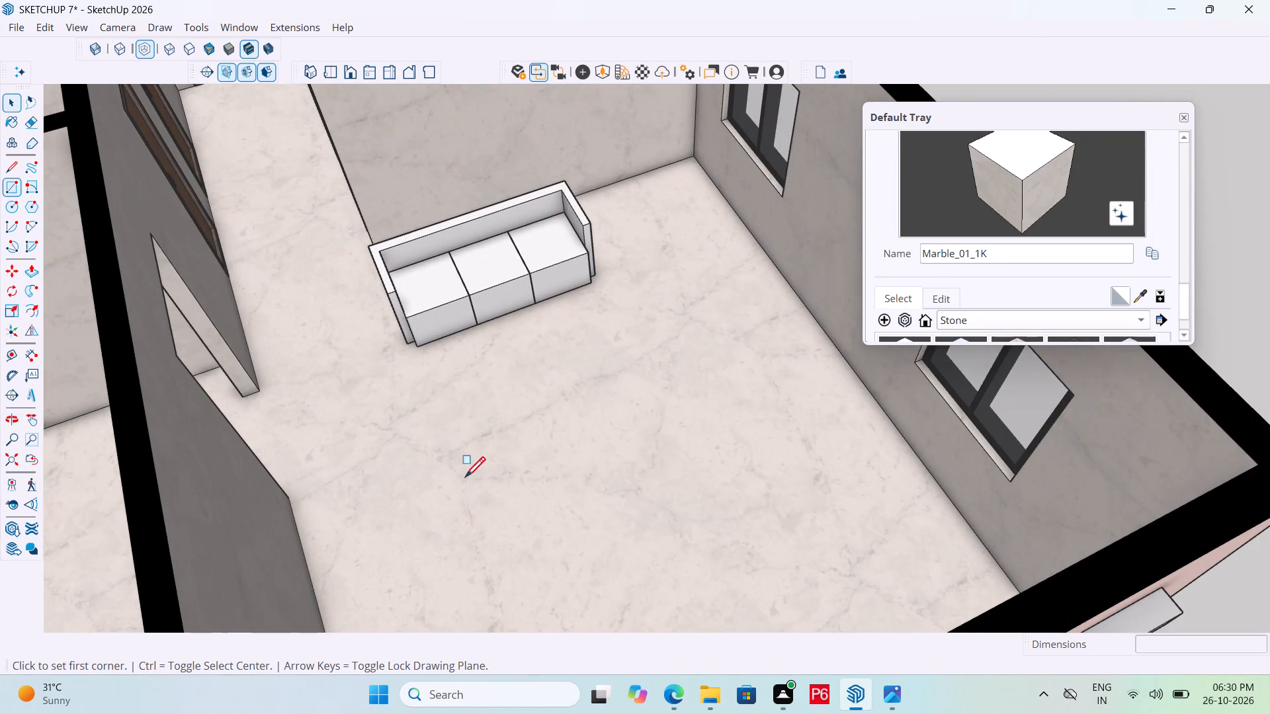
{"action": "key", "text": "space"}
{"action": "left_click", "coordinate": [547, 257]}
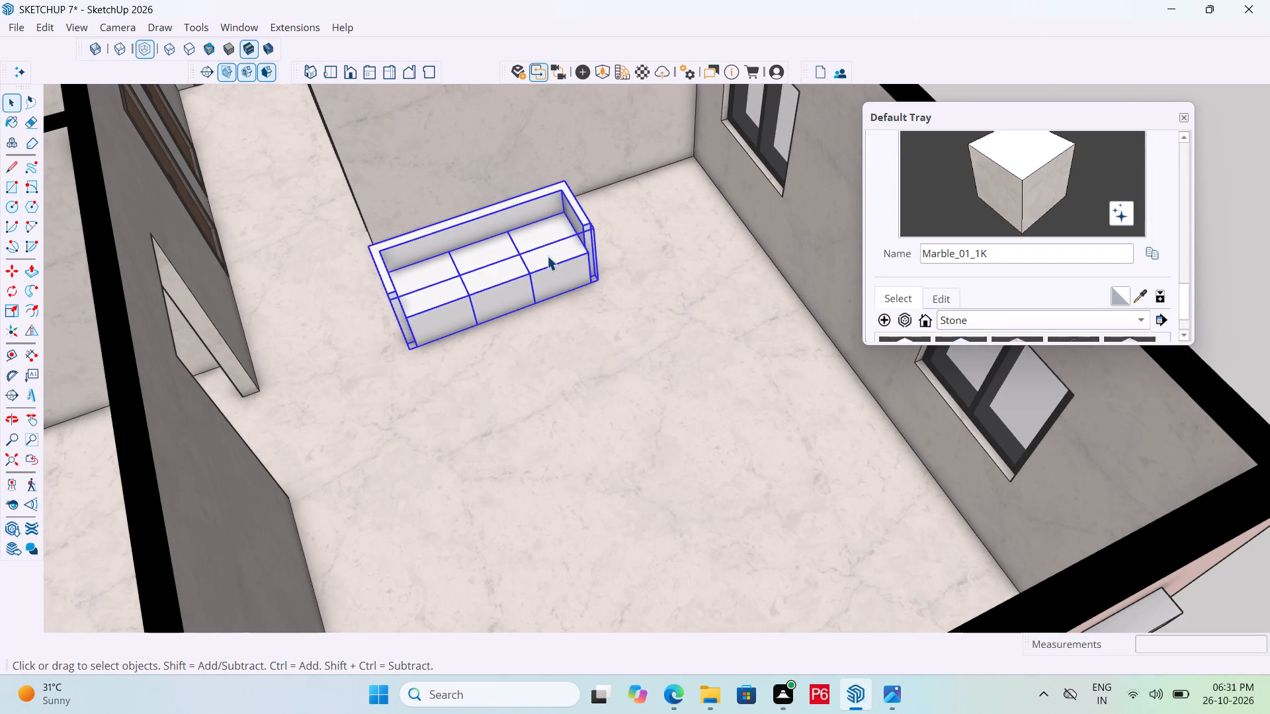
{"action": "key", "text": "m"}
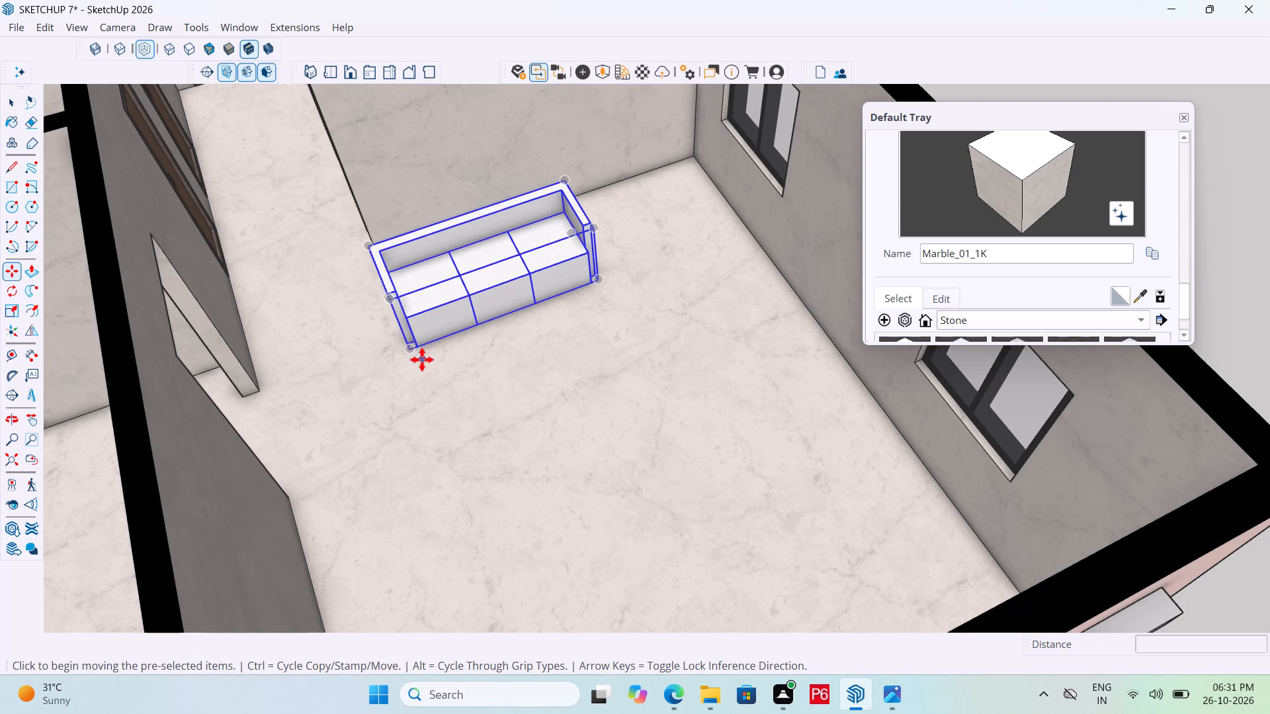
{"action": "left_click", "coordinate": [413, 356]}
{"action": "left_click", "coordinate": [466, 541]}
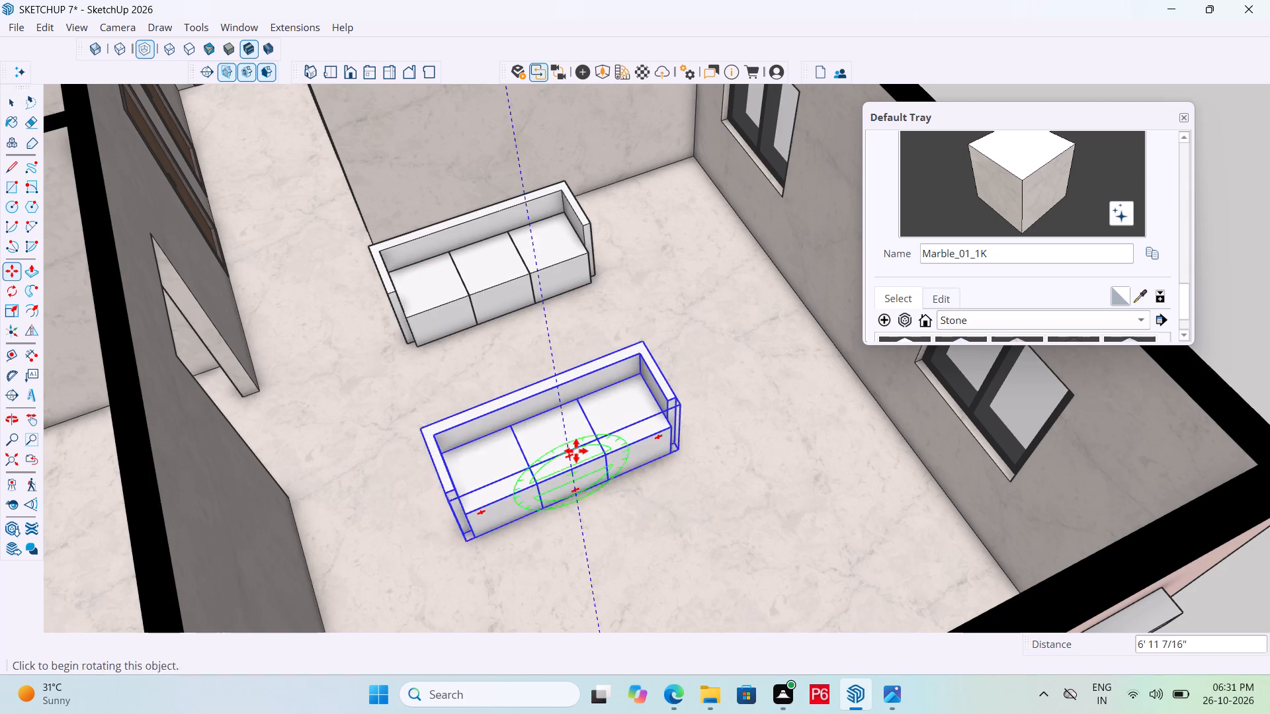
{"action": "key", "text": "Escape"}
{"action": "scroll", "coordinate": [495, 422], "scroll_direction": "down", "scroll_amount": 3}
{"action": "key", "text": "space"}
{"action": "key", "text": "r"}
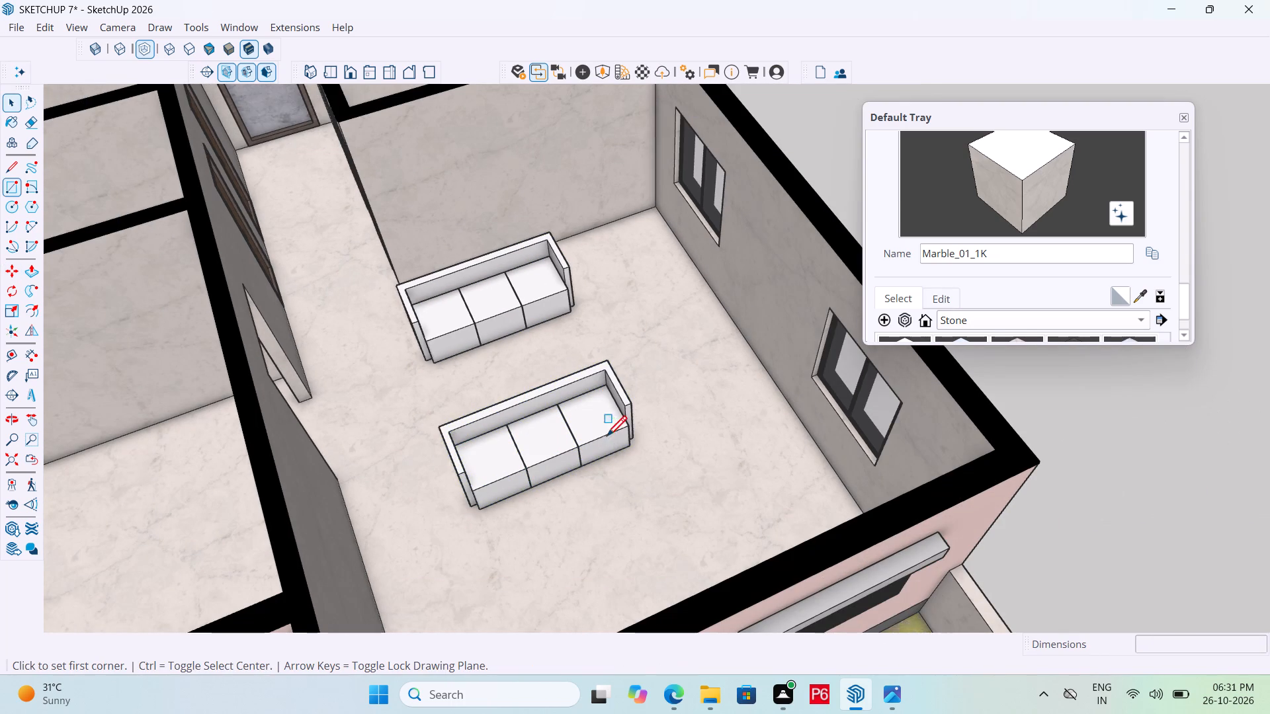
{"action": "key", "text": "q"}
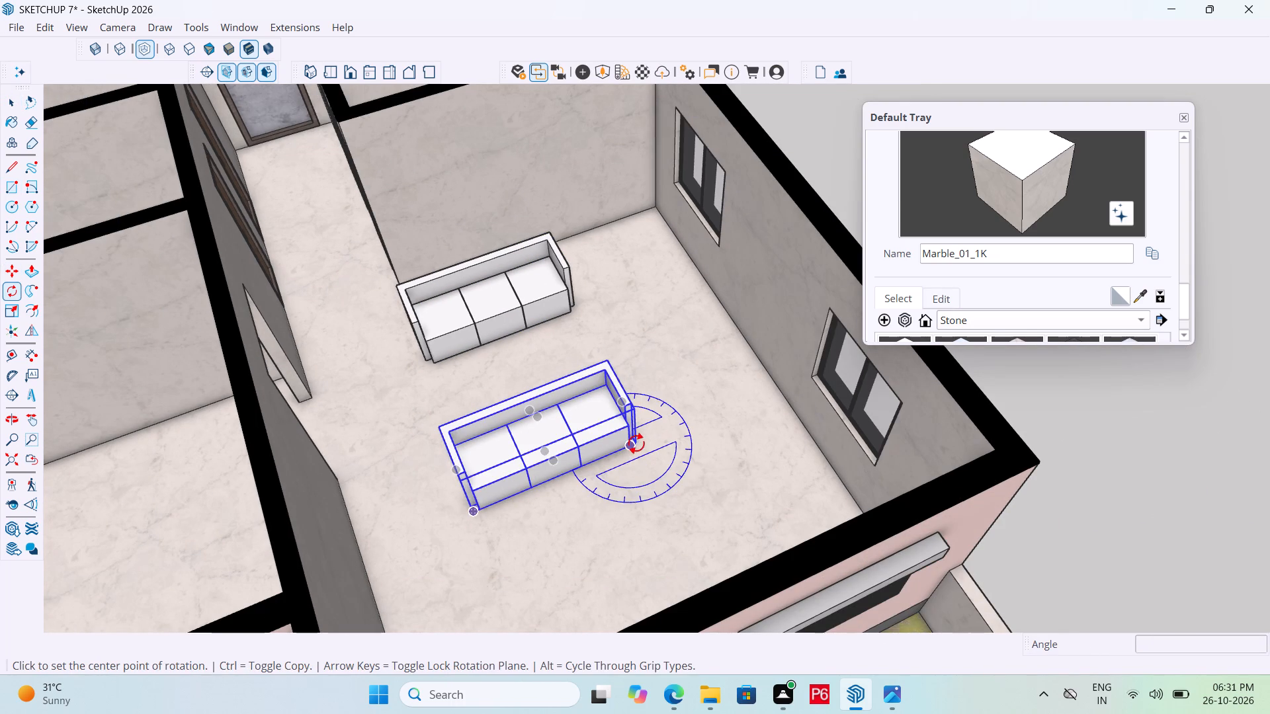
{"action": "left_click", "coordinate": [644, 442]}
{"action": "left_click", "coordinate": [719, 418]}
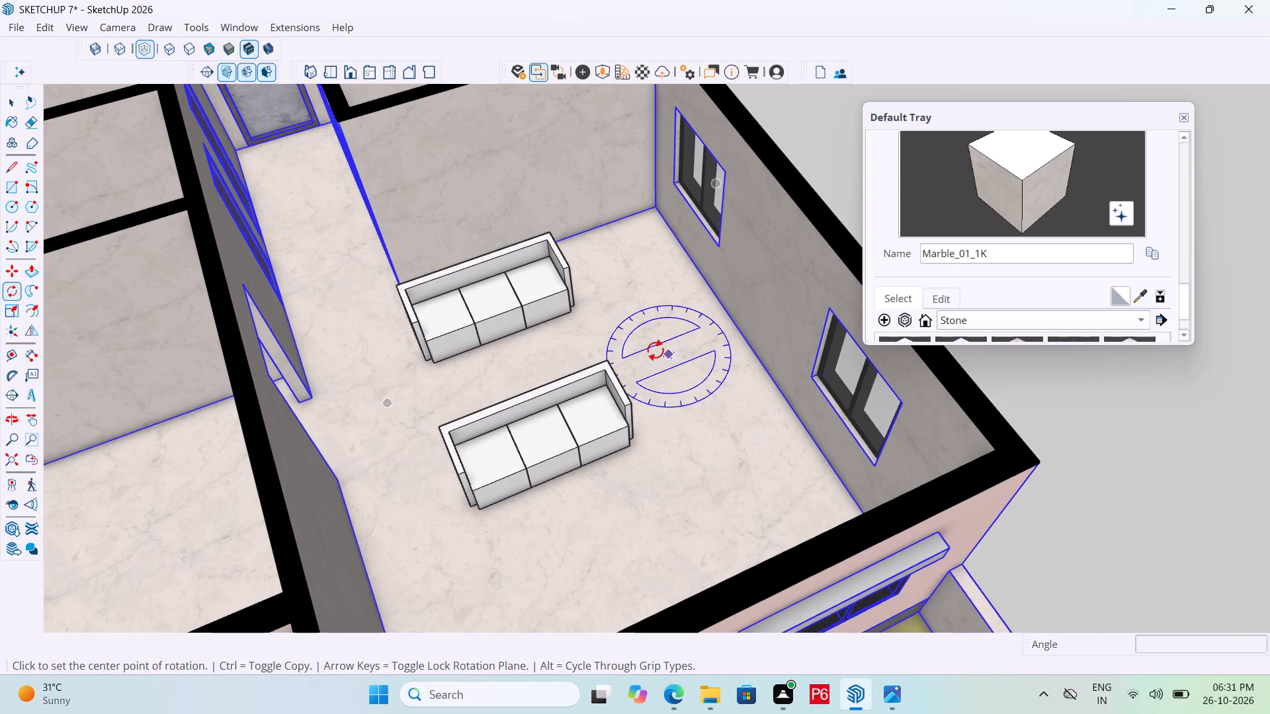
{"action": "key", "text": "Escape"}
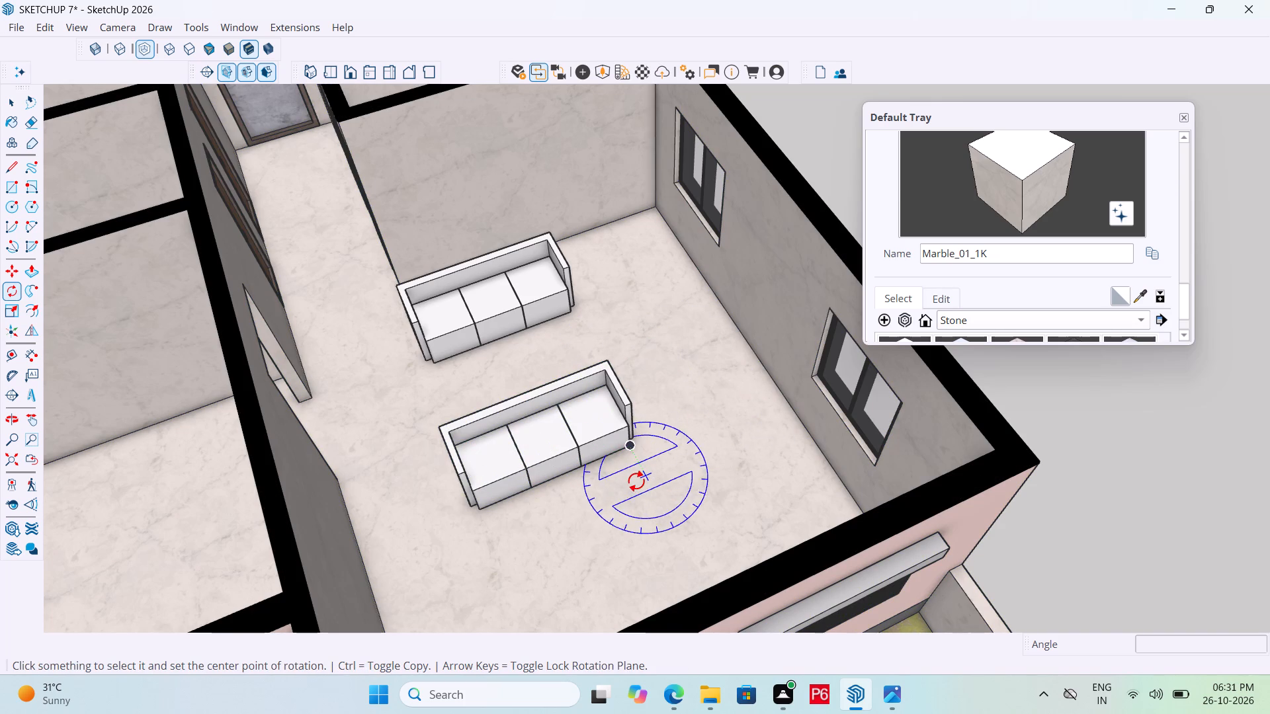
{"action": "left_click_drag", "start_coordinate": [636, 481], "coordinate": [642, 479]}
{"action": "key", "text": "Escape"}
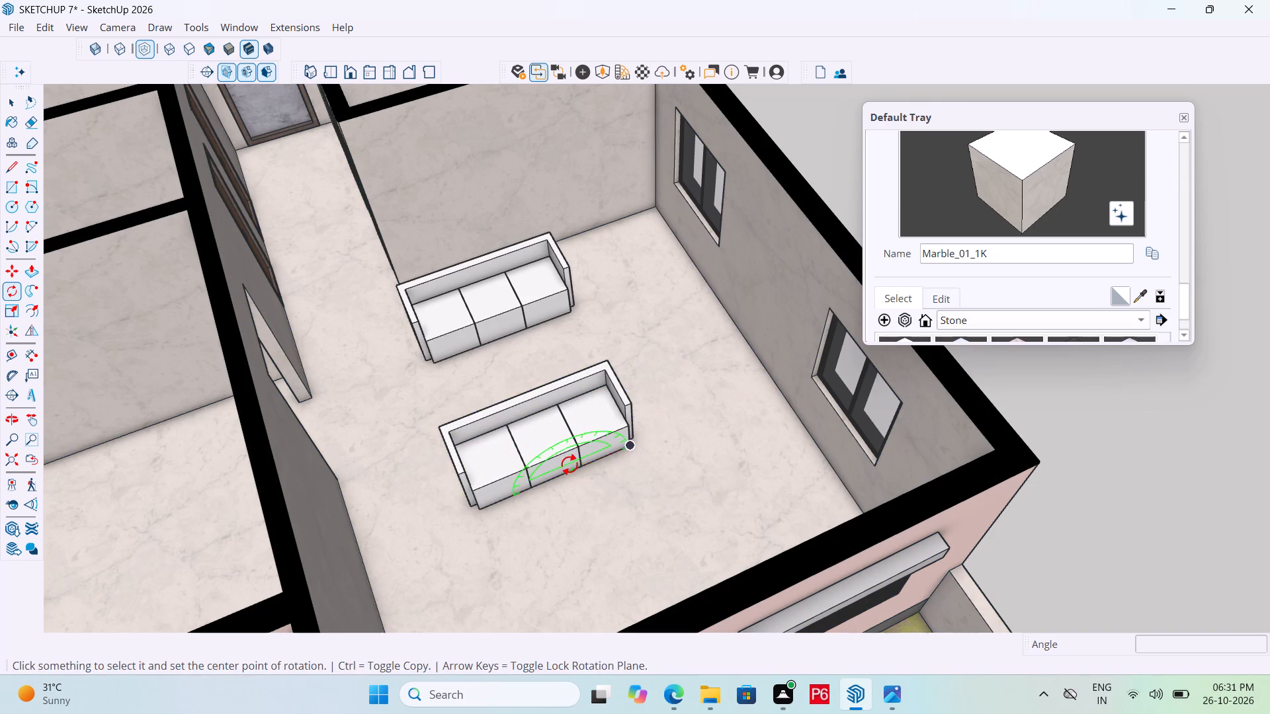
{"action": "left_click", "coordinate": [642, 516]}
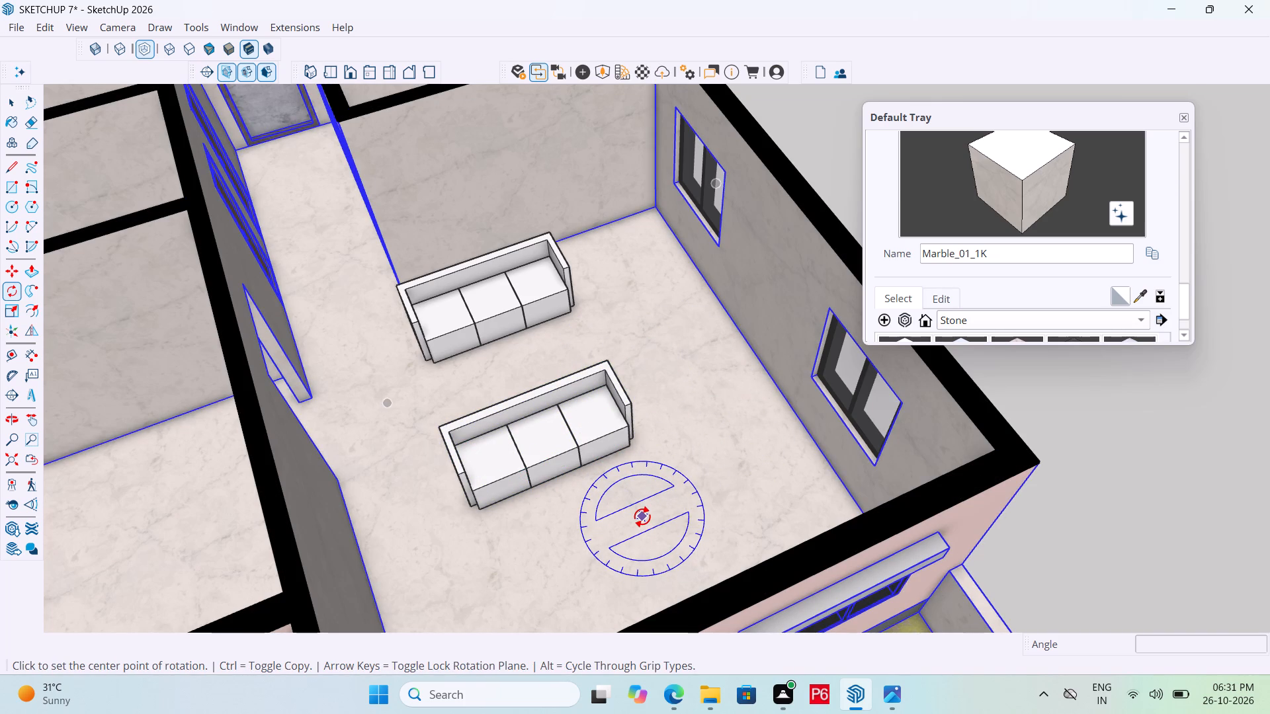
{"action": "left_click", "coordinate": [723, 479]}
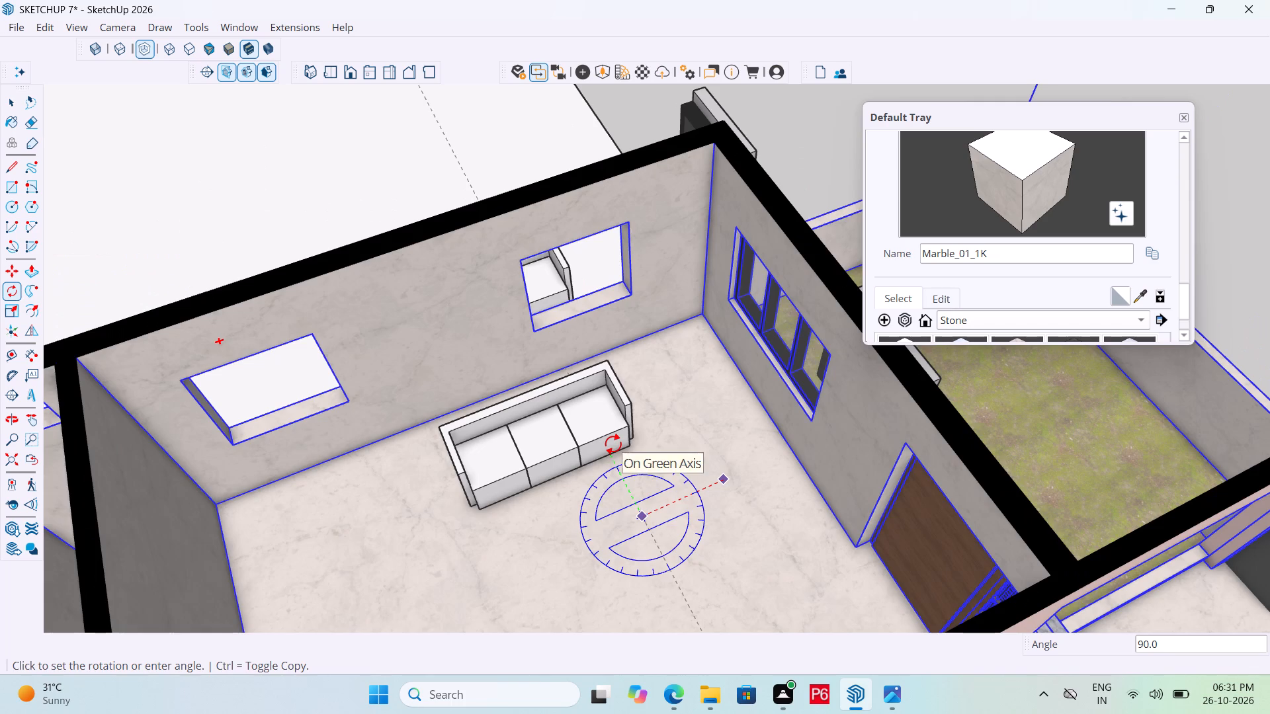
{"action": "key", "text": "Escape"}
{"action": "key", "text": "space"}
Rotate the copied sofa 90 degrees on the floor, perpendicular to the original sofa.
{"action": "left_click", "coordinate": [597, 438]}
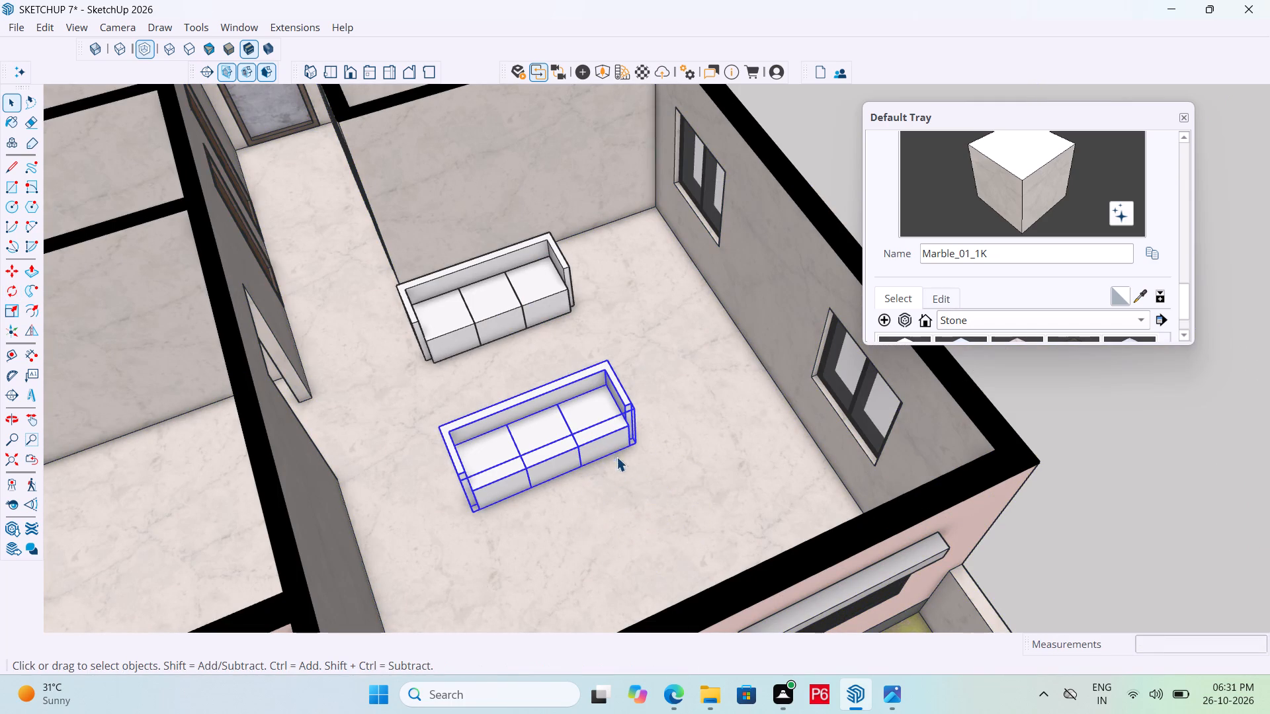
{"action": "key", "text": "q"}
{"action": "left_click", "coordinate": [637, 483]}
{"action": "left_click", "coordinate": [706, 454]}
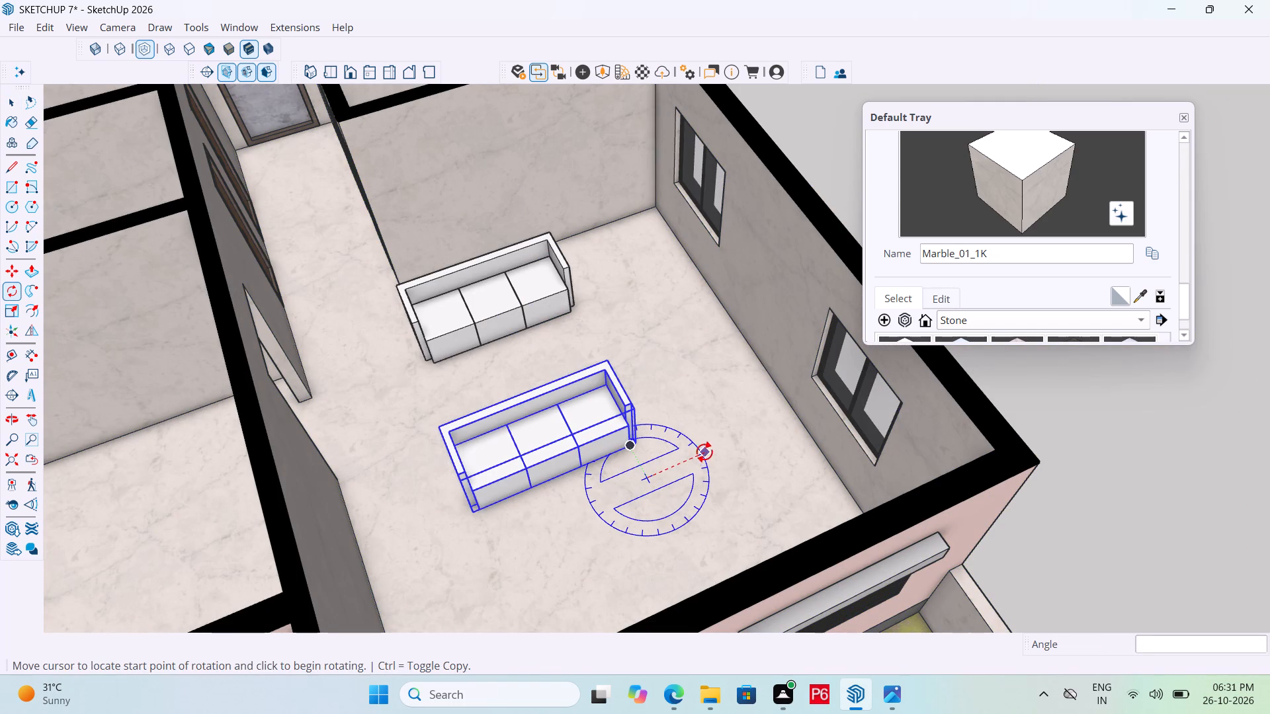
{"action": "left_click", "coordinate": [603, 405]}
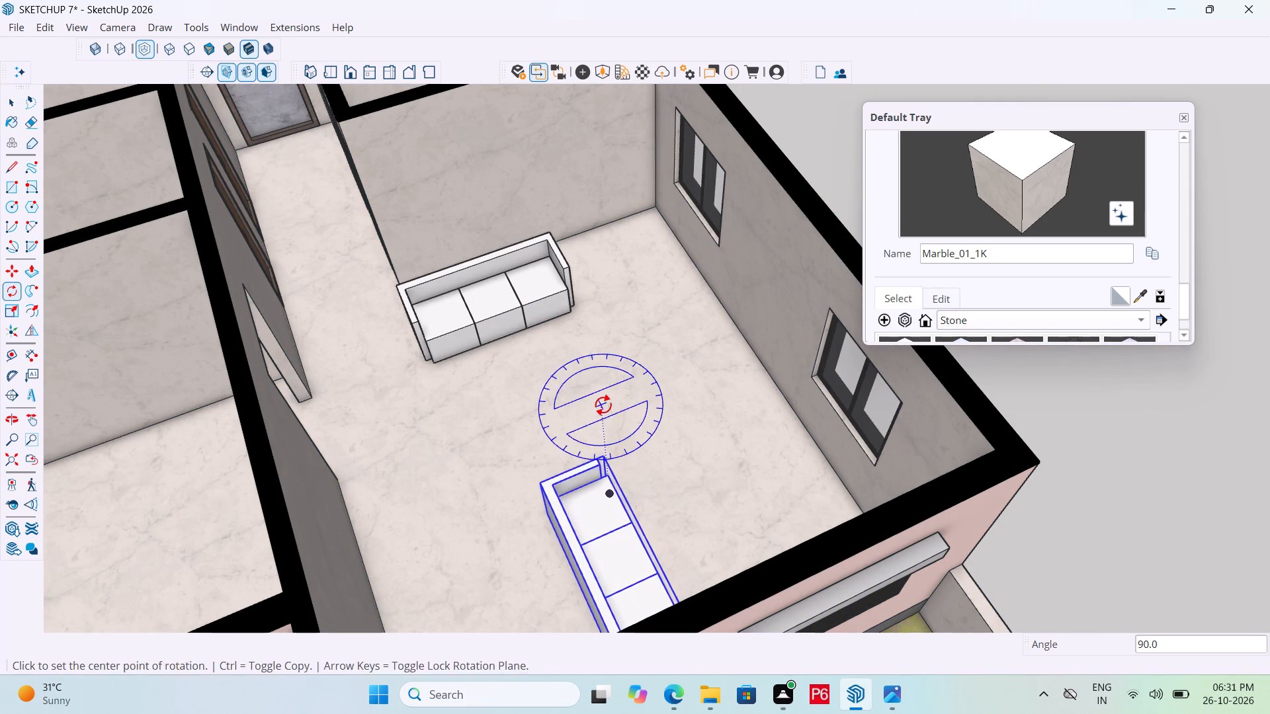
{"action": "key", "text": "space"}
Move the rotated sofa about 5' across the floor, closer to the original sofa and the inner wall with the opening.
{"action": "scroll", "coordinate": [691, 432], "scroll_direction": "down", "scroll_amount": 2}
{"action": "middle_click_drag", "start_coordinate": [730, 459], "coordinate": [161, 547]}
{"action": "scroll", "coordinate": [546, 325], "scroll_direction": "up", "scroll_amount": 7}
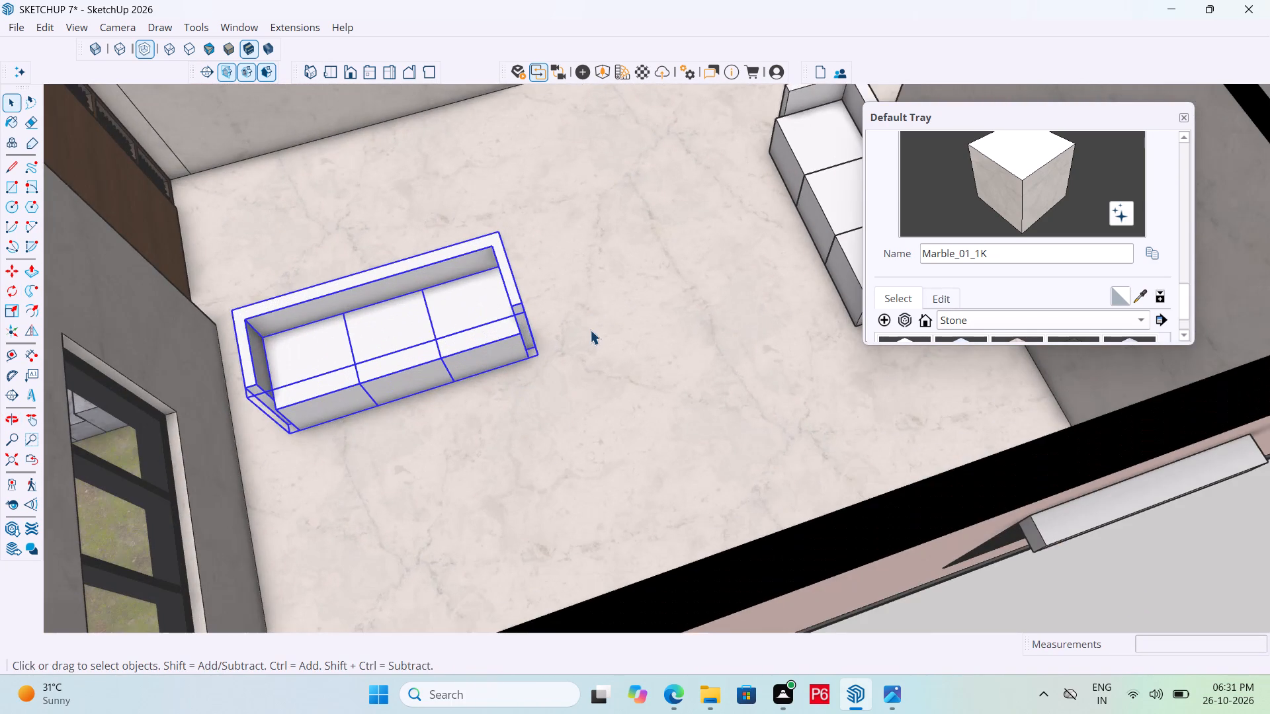
{"action": "key", "text": "m"}
{"action": "scroll", "coordinate": [547, 359], "scroll_direction": "up", "scroll_amount": 5}
{"action": "left_click", "coordinate": [525, 362]}
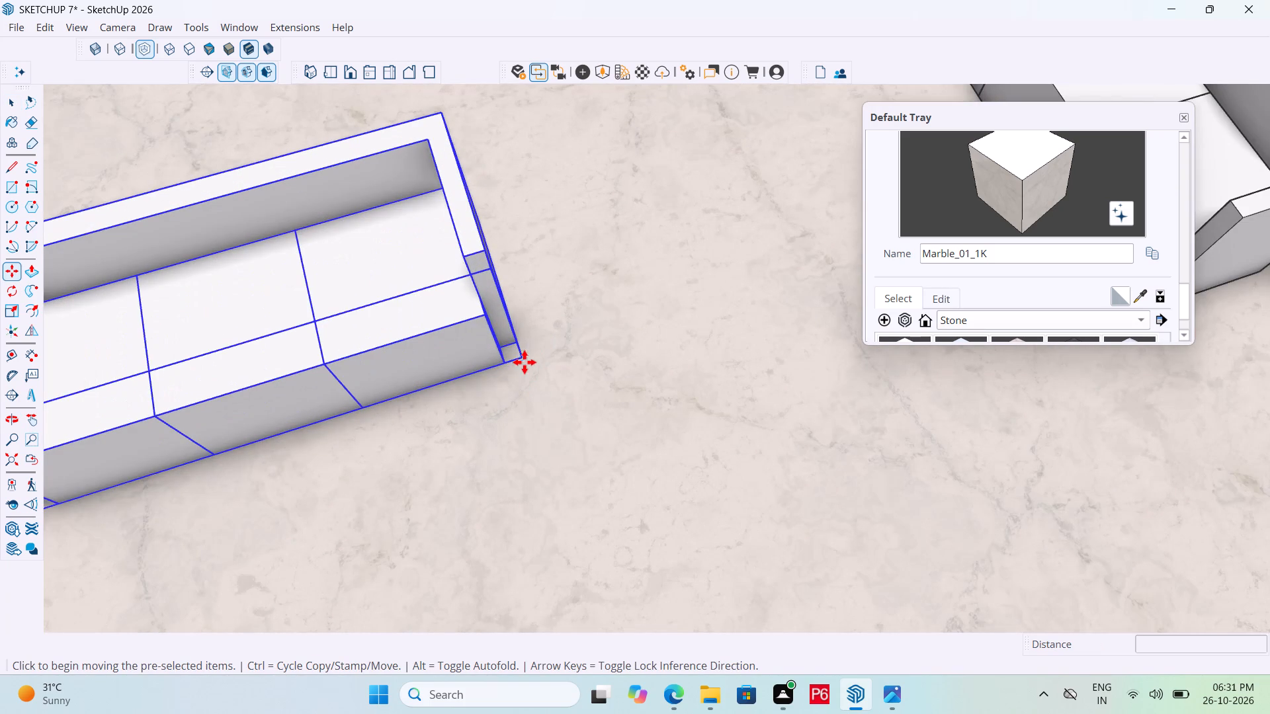
{"action": "scroll", "coordinate": [656, 309], "scroll_direction": "down", "scroll_amount": 6}
{"action": "scroll", "coordinate": [561, 344], "scroll_direction": "down", "scroll_amount": 2}
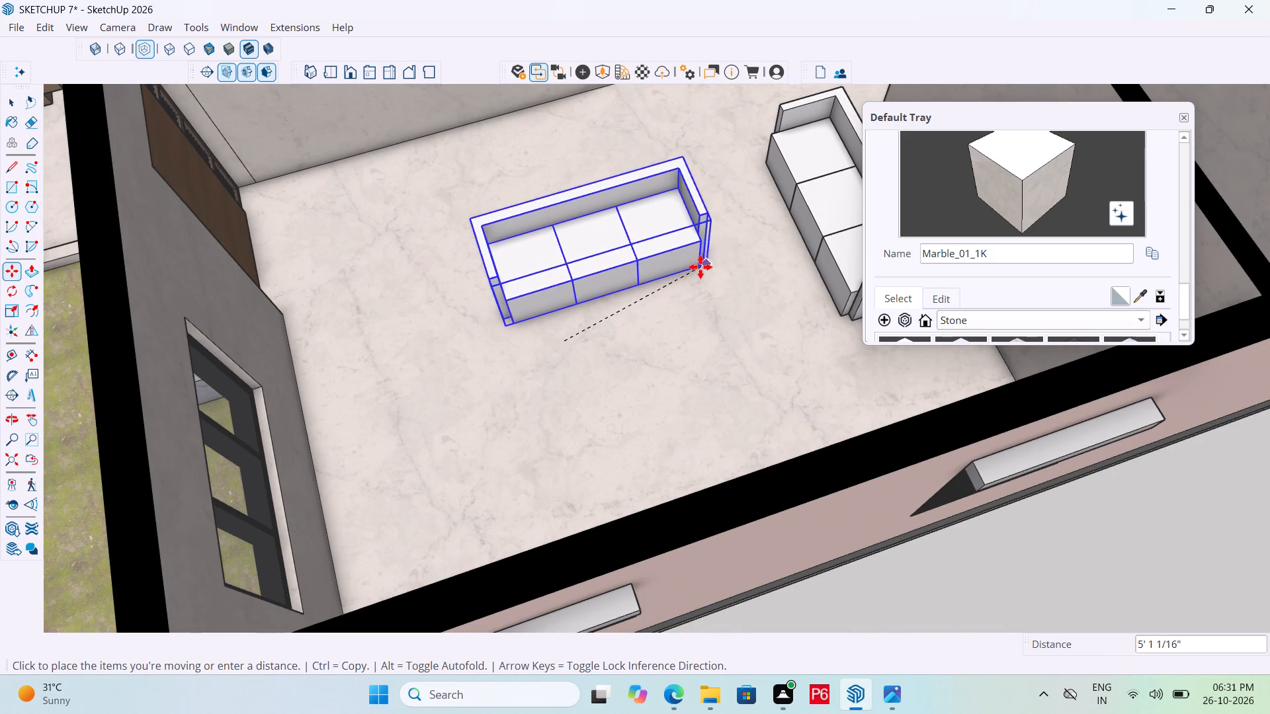
{"action": "left_click", "coordinate": [712, 258]}
Move the original sofa about 3' along the back wall toward the living room's window wall.
{"action": "middle_click_drag", "start_coordinate": [643, 366], "coordinate": [992, 379]}
{"action": "scroll", "coordinate": [646, 370], "scroll_direction": "down", "scroll_amount": 1}
{"action": "scroll", "coordinate": [589, 358], "scroll_direction": "down", "scroll_amount": 6}
{"action": "middle_click_drag", "start_coordinate": [616, 368], "coordinate": [727, 320]}
{"action": "scroll", "coordinate": [727, 320], "scroll_direction": "up", "scroll_amount": 1}
{"action": "key", "text": "space"}
{"action": "scroll", "coordinate": [634, 294], "scroll_direction": "up", "scroll_amount": 4}
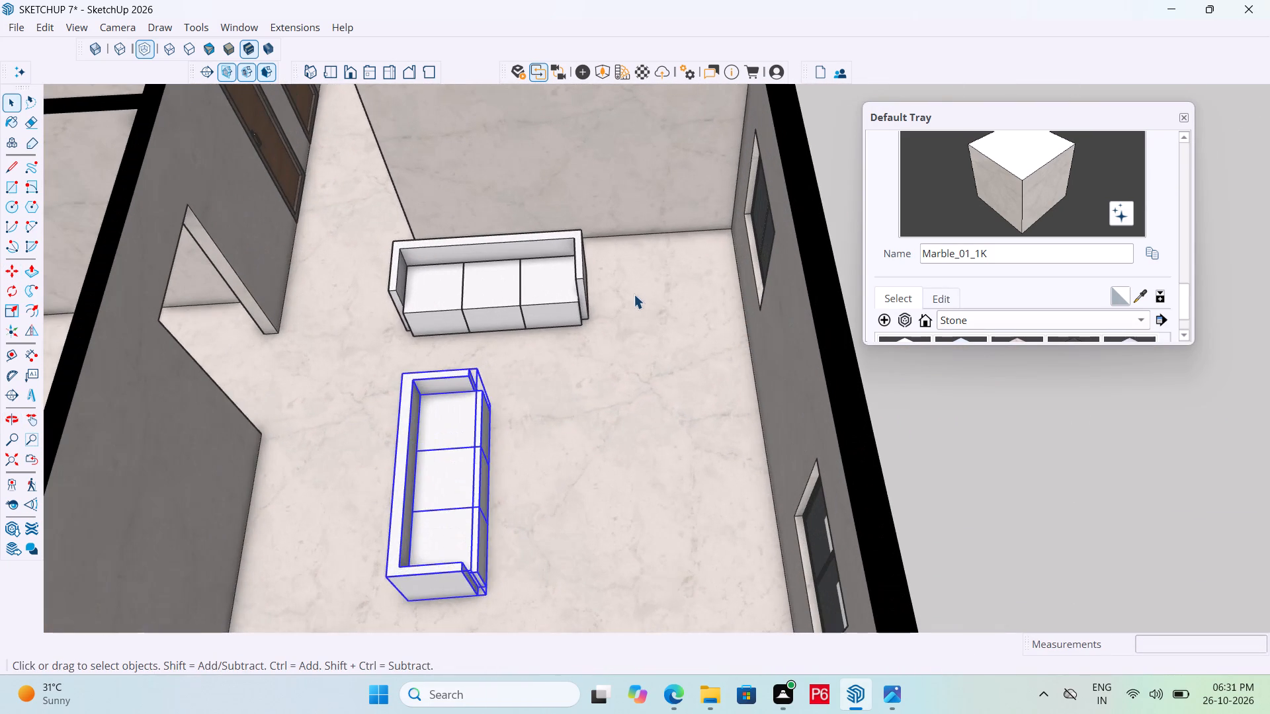
{"action": "left_click", "coordinate": [553, 296]}
{"action": "scroll", "coordinate": [611, 336], "scroll_direction": "up", "scroll_amount": 4}
{"action": "key", "text": "m"}
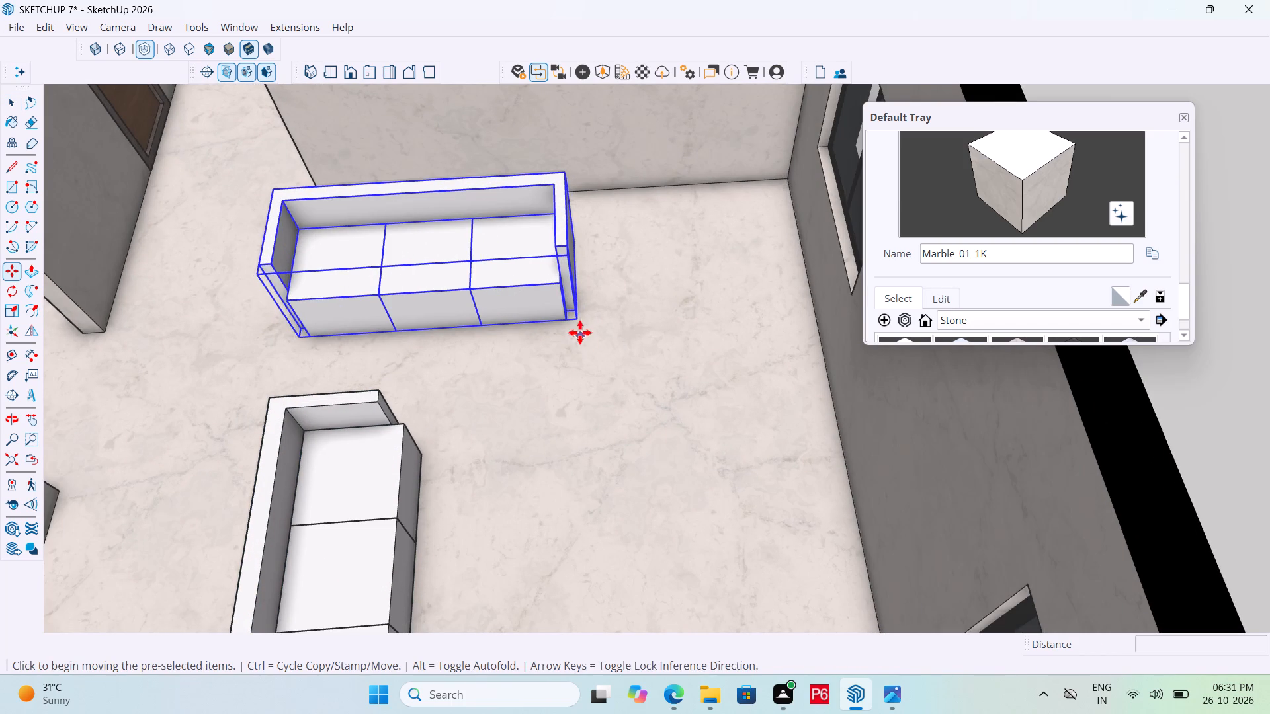
{"action": "left_click", "coordinate": [583, 323]}
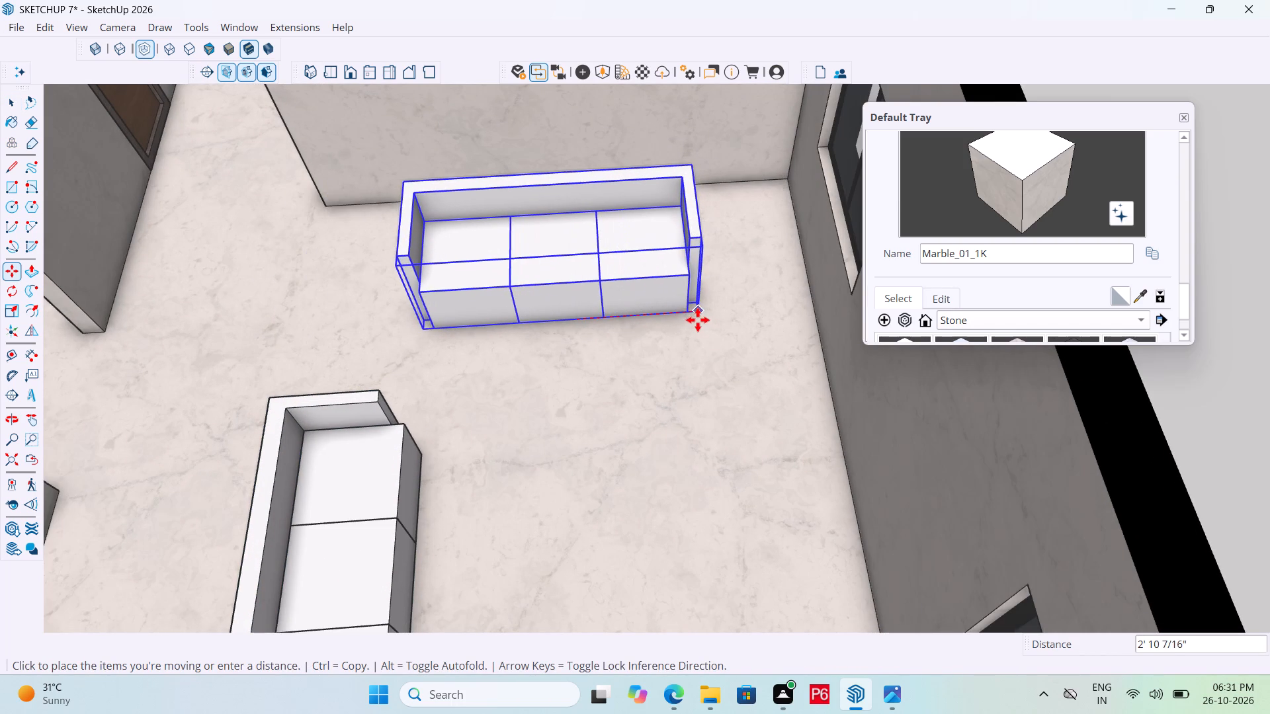
{"action": "left_click", "coordinate": [710, 317]}
Shift the rotated sofa slightly closer to the inner wall with the opening.
{"action": "scroll", "coordinate": [379, 332], "scroll_direction": "down", "scroll_amount": 6}
{"action": "middle_click_drag", "start_coordinate": [702, 389], "coordinate": [46, 488]}
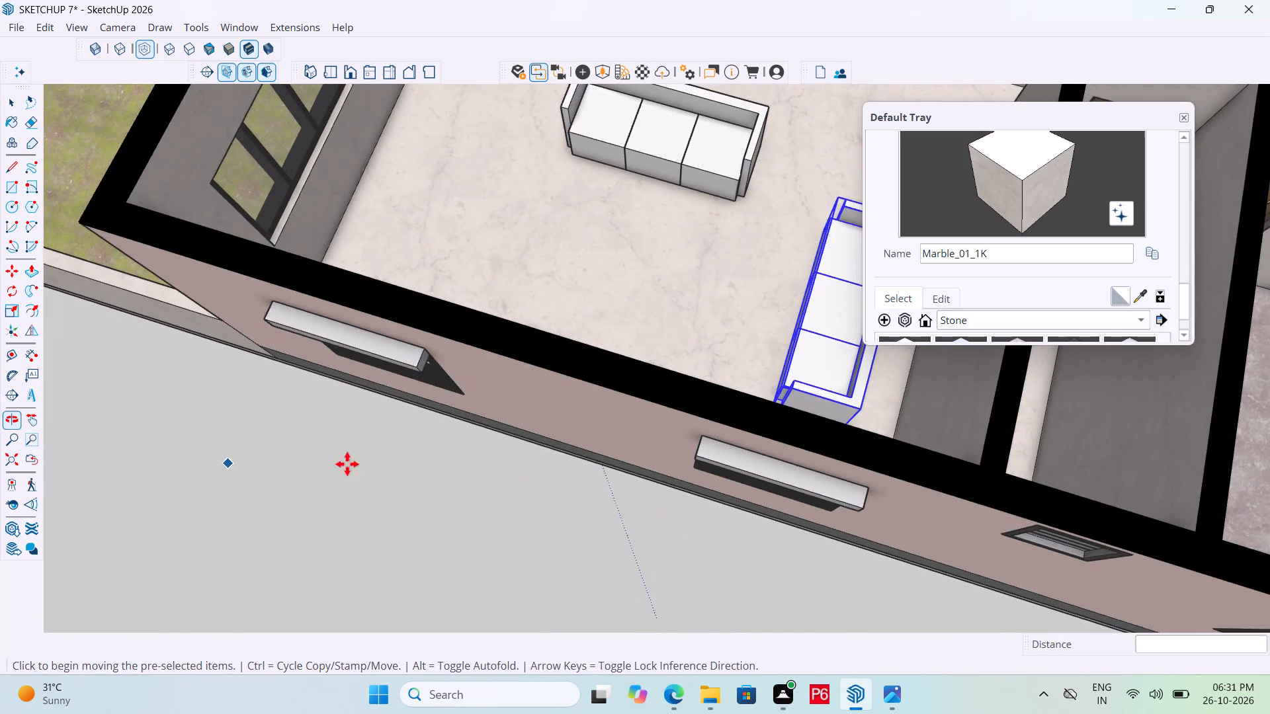
{"action": "scroll", "coordinate": [208, 442], "scroll_direction": "down", "scroll_amount": 6}
{"action": "middle_click_drag", "start_coordinate": [531, 392], "coordinate": [283, 388]}
{"action": "scroll", "coordinate": [731, 295], "scroll_direction": "up", "scroll_amount": 9}
{"action": "key", "text": "space"}
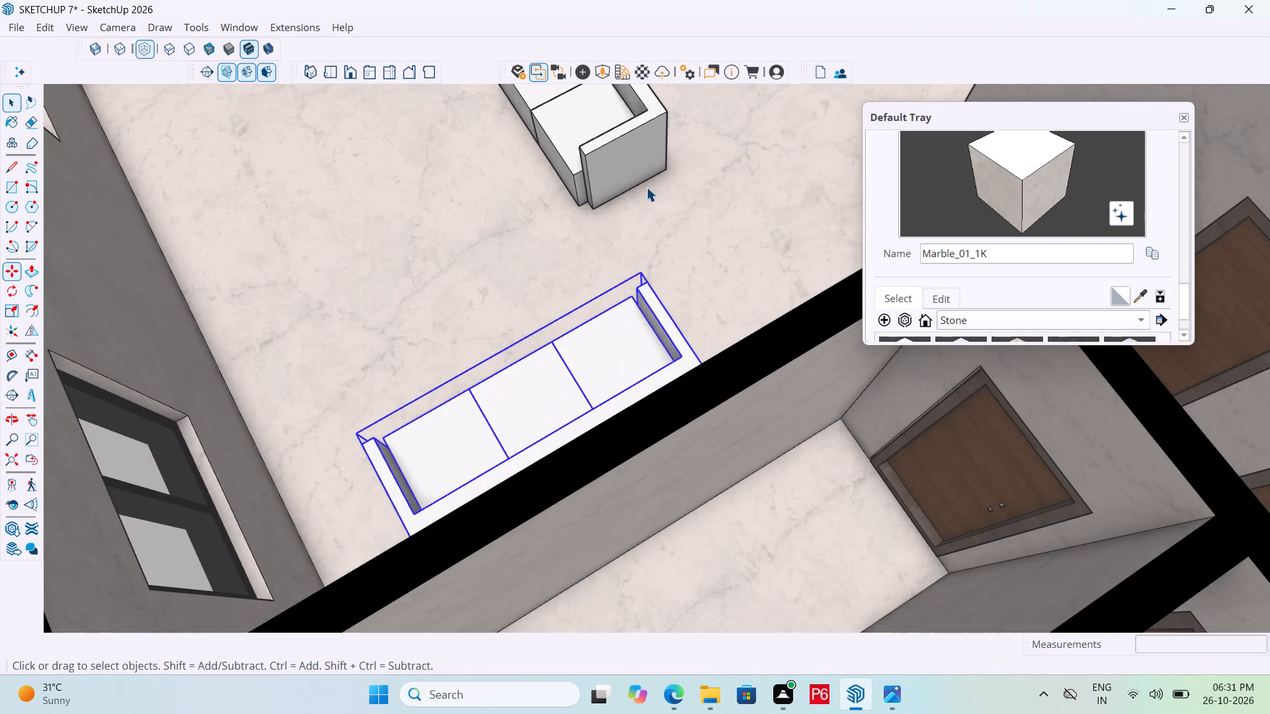
{"action": "left_click", "coordinate": [631, 173]}
{"action": "key", "text": "m"}
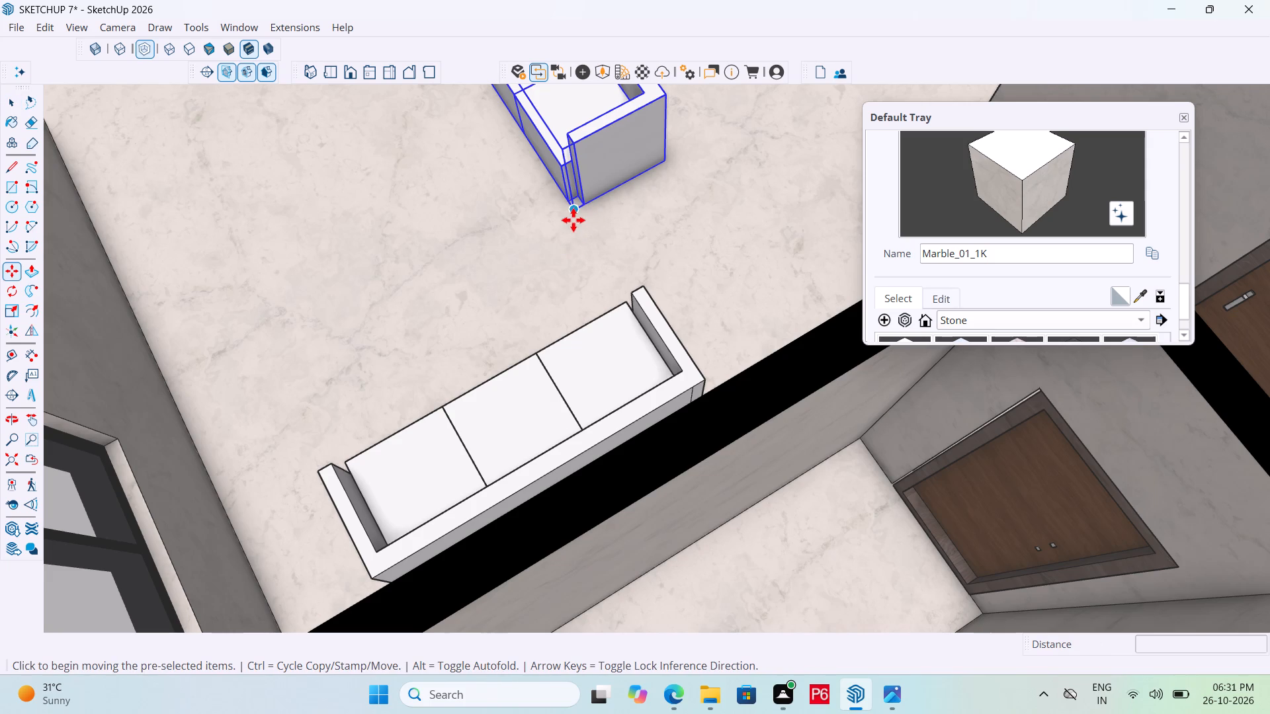
{"action": "left_click", "coordinate": [575, 218]}
{"action": "left_click", "coordinate": [633, 241]}
Save the model with the two sofas arranged in the living room.
{"action": "scroll", "coordinate": [373, 424], "scroll_direction": "down", "scroll_amount": 6}
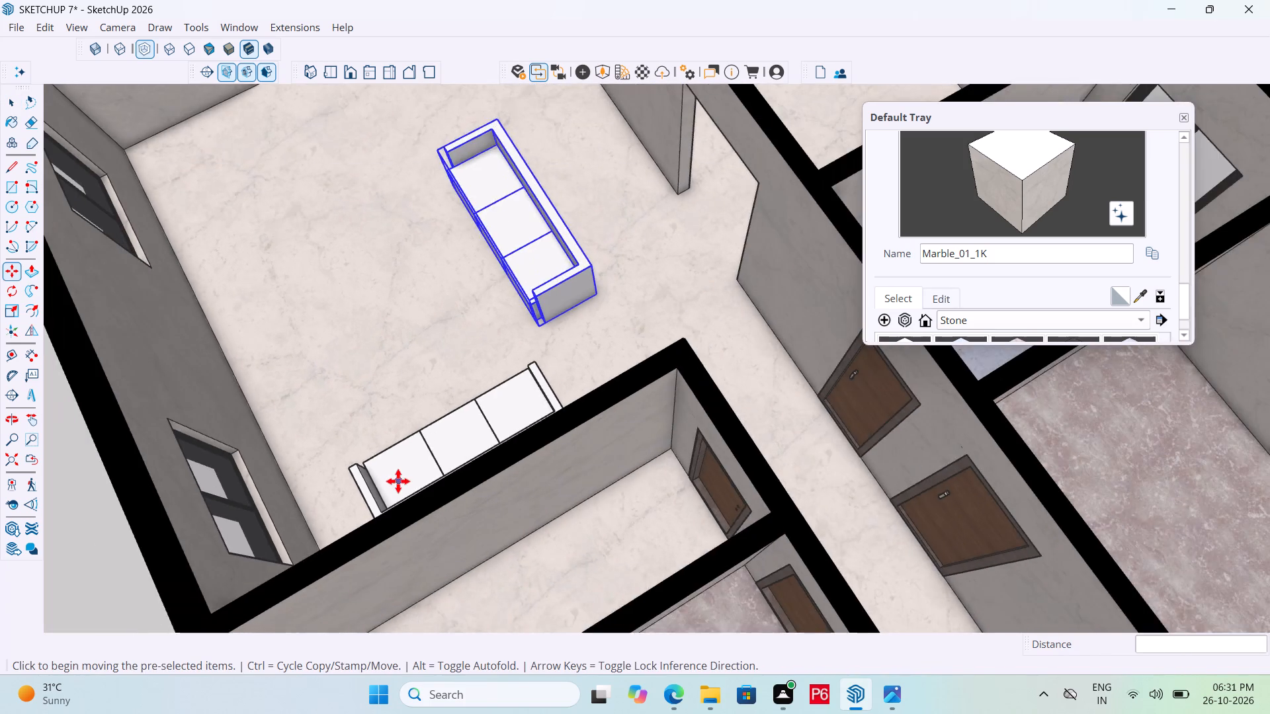
{"action": "middle_click_drag", "start_coordinate": [405, 452], "coordinate": [883, 398]}
{"action": "scroll", "coordinate": [490, 219], "scroll_direction": "down", "scroll_amount": 7}
{"action": "middle_click_drag", "start_coordinate": [376, 394], "coordinate": [479, 372]}
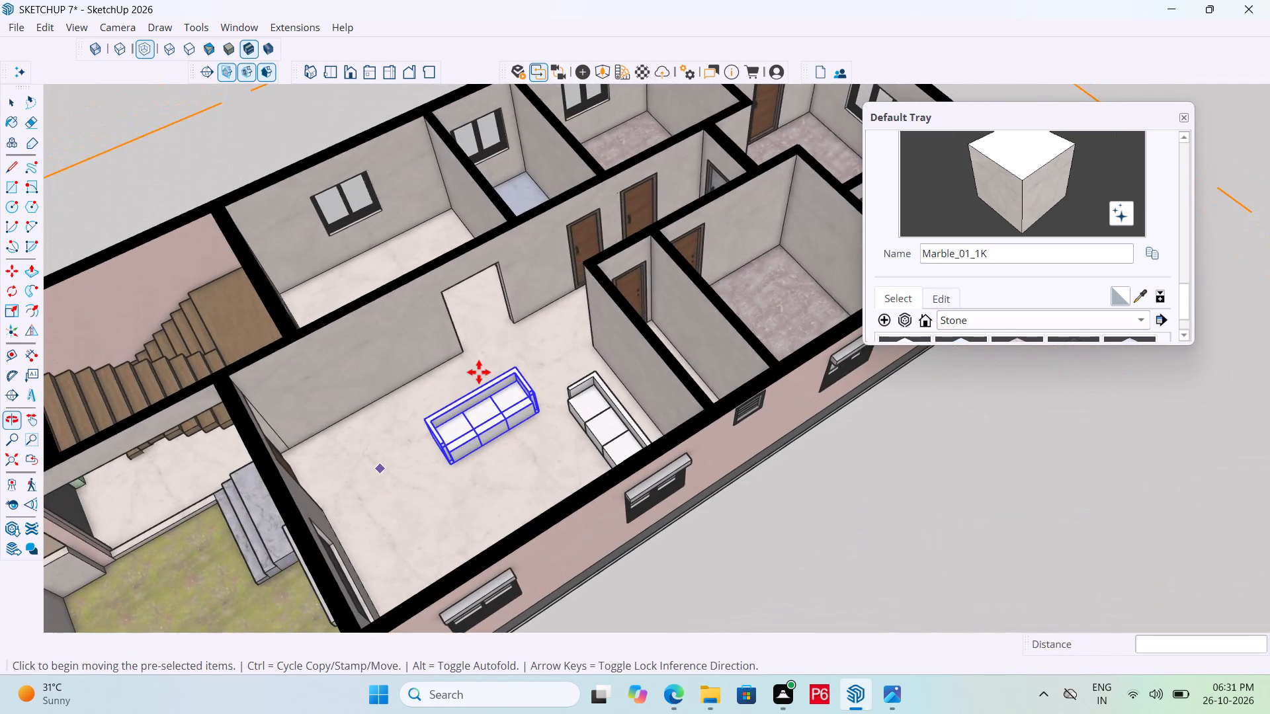
{"action": "key", "text": "ctrl+s"}
{"action": "key", "text": "ctrl+s"}
{"action": "key", "text": "ctrl+s"}
{"action": "key", "text": "ctrl+s"}
{"action": "key", "text": "ctrl+s"}
{"action": "key", "text": "ctrl+s"}
{"action": "key", "text": "ctrl+s"}
{"action": "key", "text": "ctrl+s"}
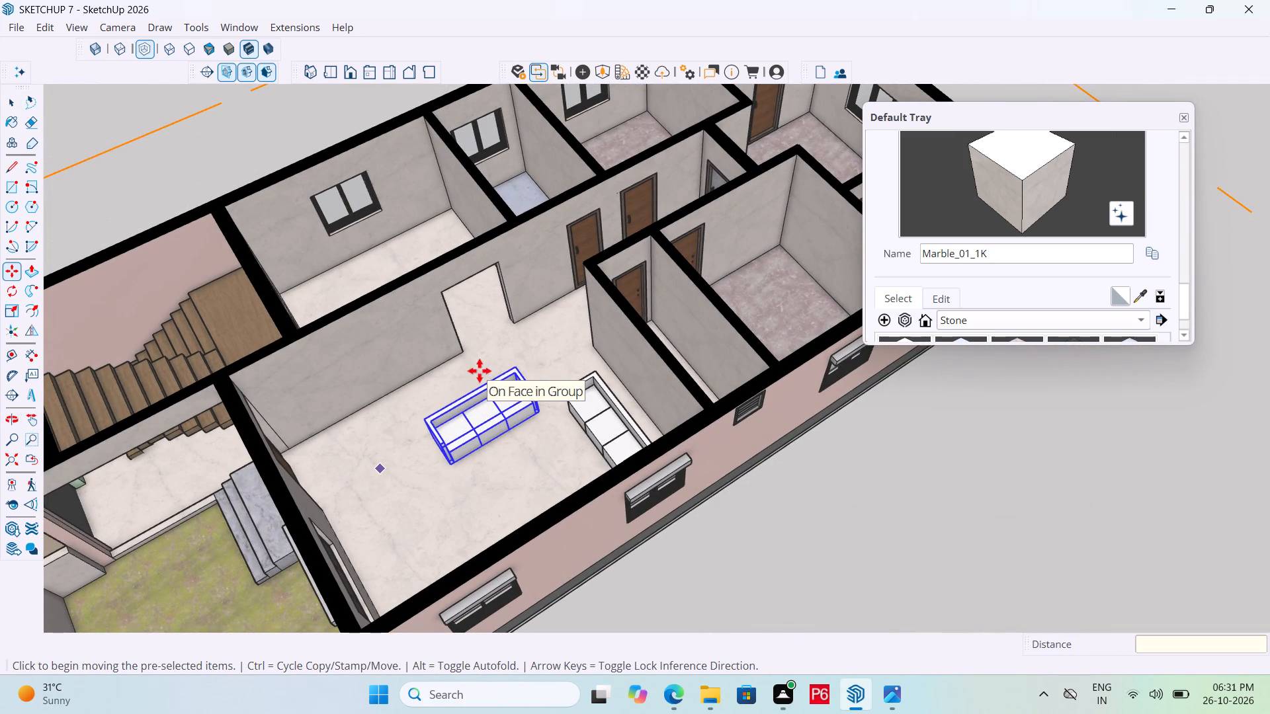
{"action": "key", "text": "ctrl+s"}
{"action": "key", "text": "ctrl+s"}
{"action": "key", "text": "ctrl+s"}
Examine the sofa arrangement within the whole cut-away house from different sides.
{"action": "scroll", "coordinate": [478, 352], "scroll_direction": "down", "scroll_amount": 2}
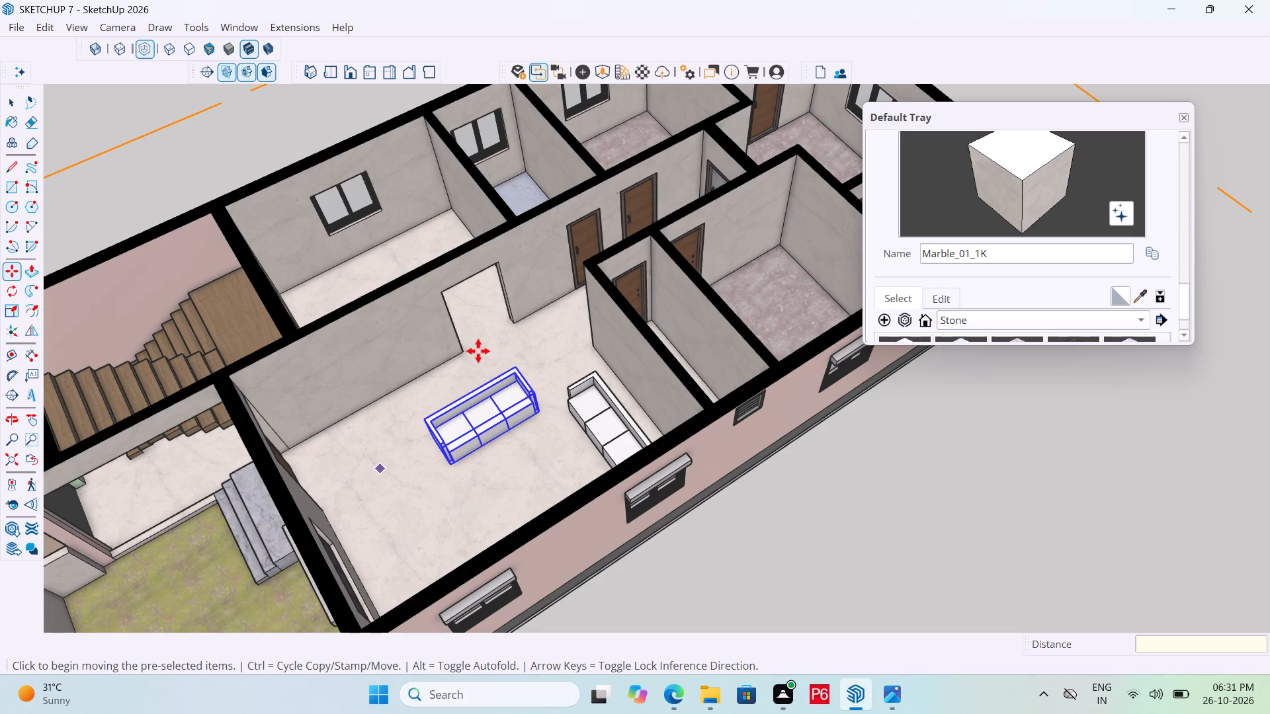
{"action": "scroll", "coordinate": [478, 351], "scroll_direction": "down", "scroll_amount": 2}
{"action": "key", "text": "space"}
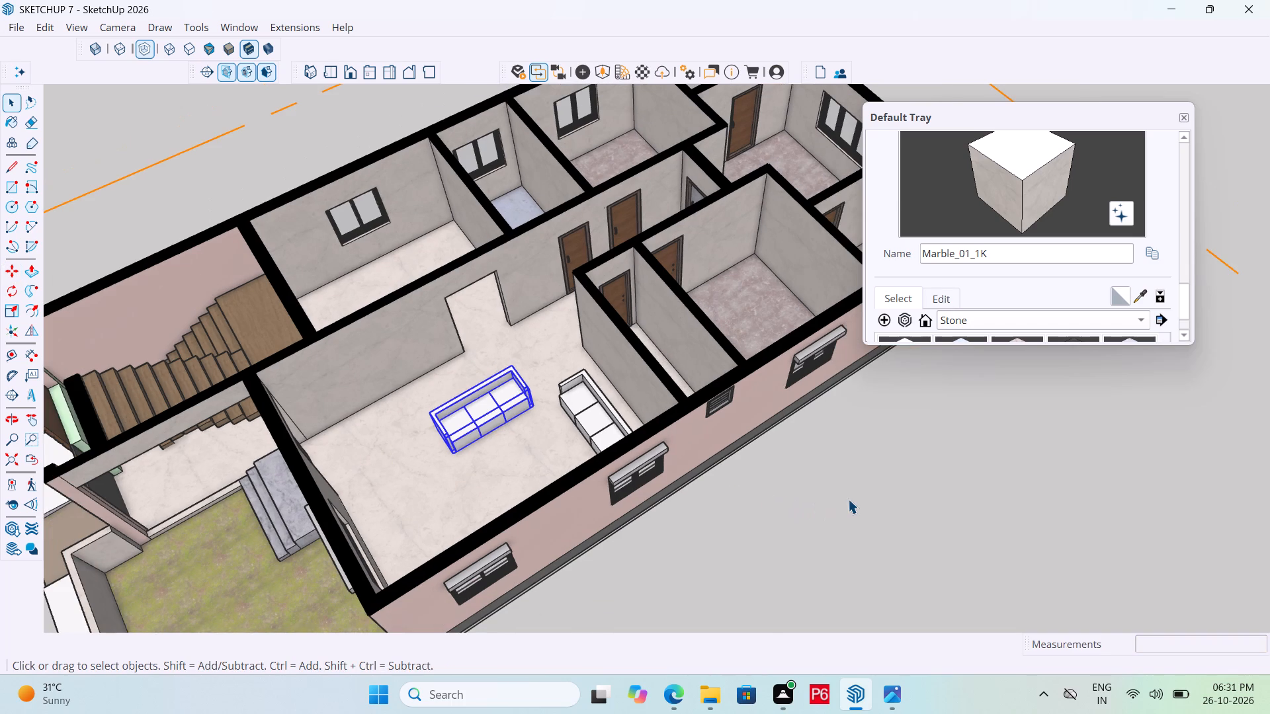
{"action": "double_click", "coordinate": [848, 499]}
{"action": "scroll", "coordinate": [610, 342], "scroll_direction": "down", "scroll_amount": 6}
{"action": "double_click", "coordinate": [816, 389]}
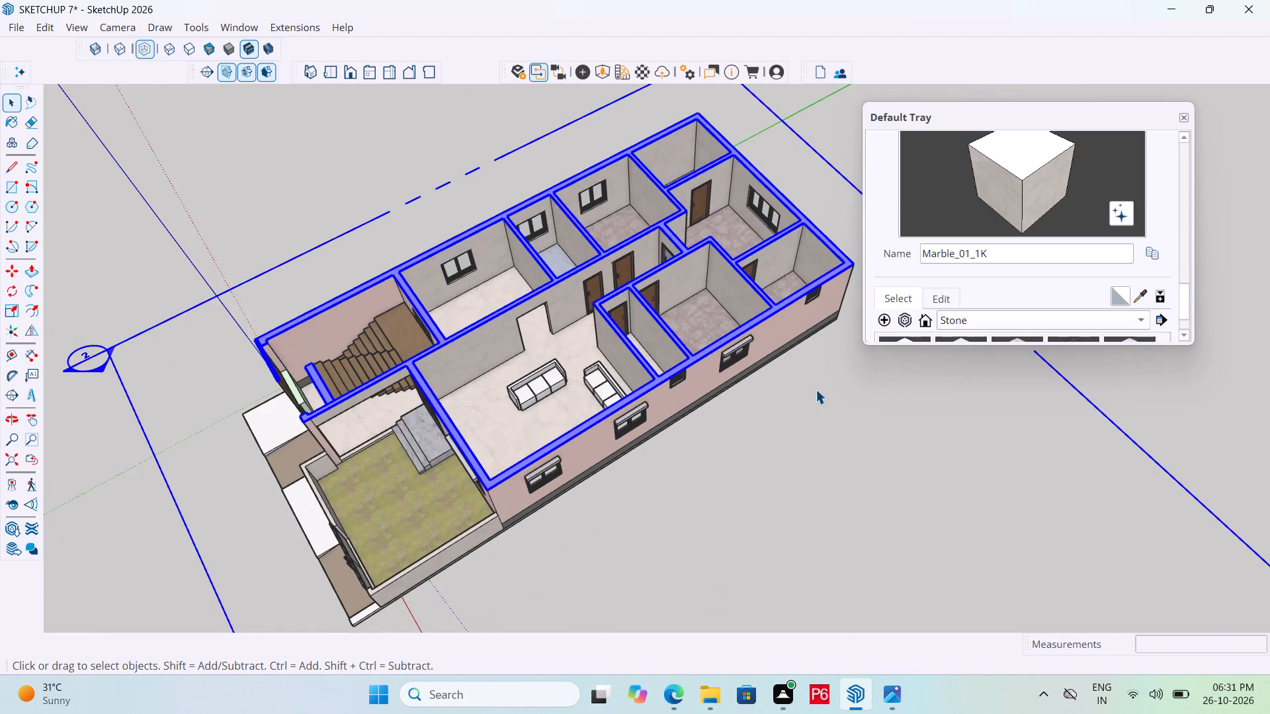
{"action": "middle_click_drag", "start_coordinate": [559, 428], "coordinate": [976, 399]}
{"action": "middle_click_drag", "start_coordinate": [757, 516], "coordinate": [926, 460]}
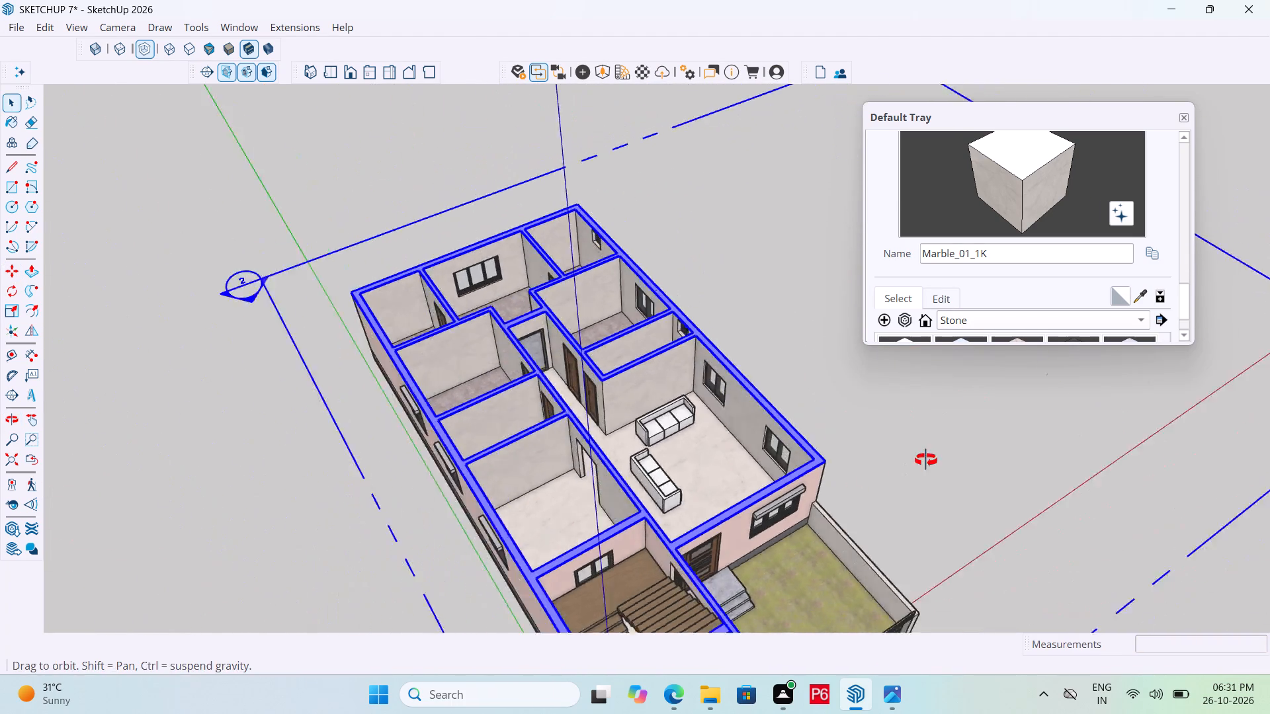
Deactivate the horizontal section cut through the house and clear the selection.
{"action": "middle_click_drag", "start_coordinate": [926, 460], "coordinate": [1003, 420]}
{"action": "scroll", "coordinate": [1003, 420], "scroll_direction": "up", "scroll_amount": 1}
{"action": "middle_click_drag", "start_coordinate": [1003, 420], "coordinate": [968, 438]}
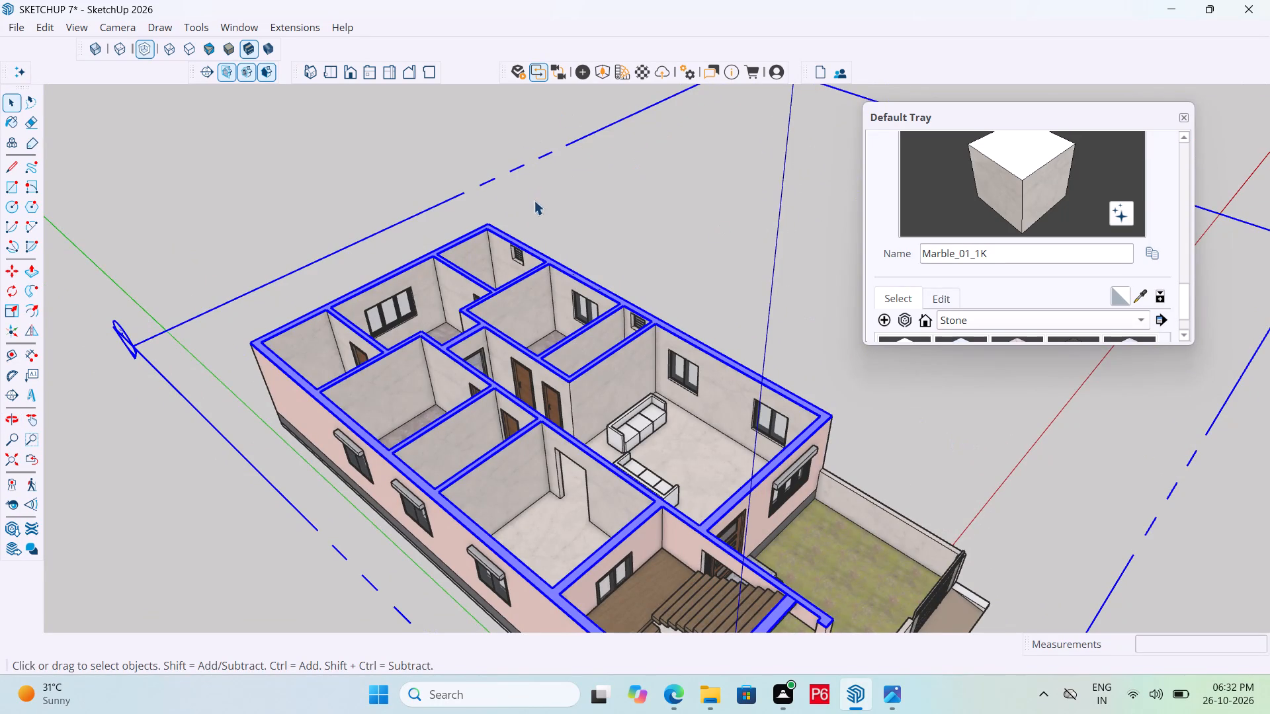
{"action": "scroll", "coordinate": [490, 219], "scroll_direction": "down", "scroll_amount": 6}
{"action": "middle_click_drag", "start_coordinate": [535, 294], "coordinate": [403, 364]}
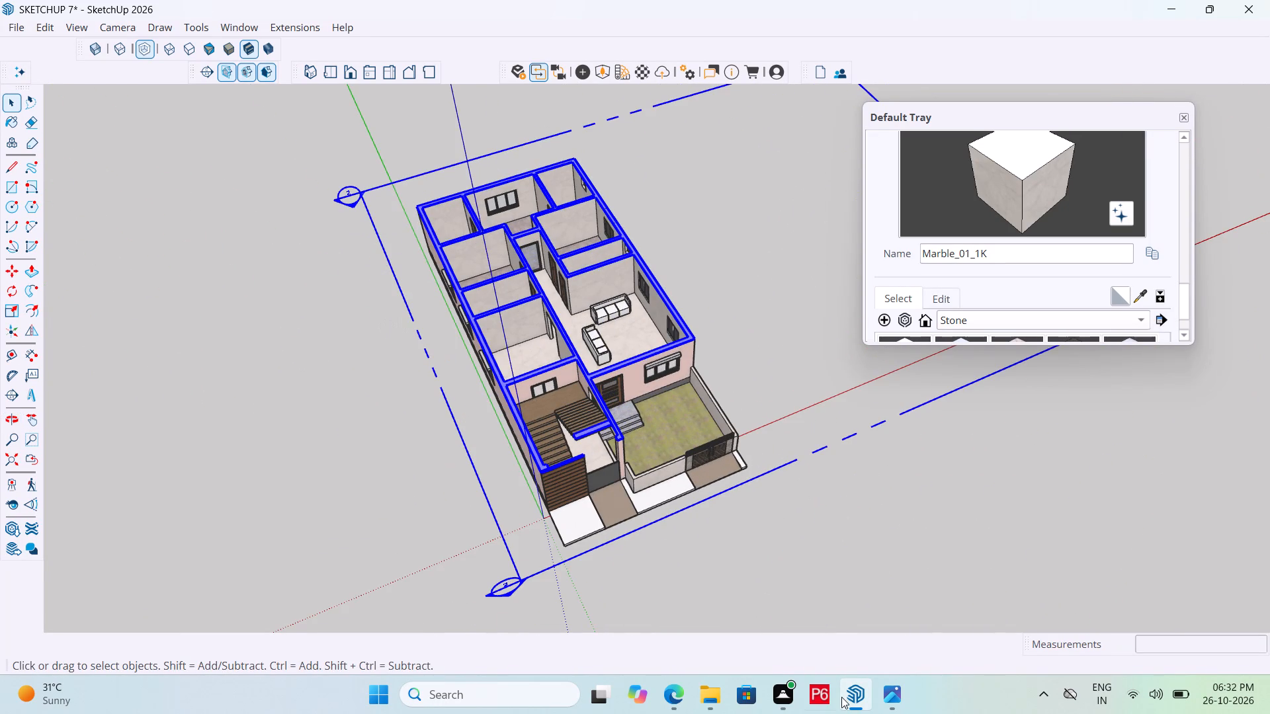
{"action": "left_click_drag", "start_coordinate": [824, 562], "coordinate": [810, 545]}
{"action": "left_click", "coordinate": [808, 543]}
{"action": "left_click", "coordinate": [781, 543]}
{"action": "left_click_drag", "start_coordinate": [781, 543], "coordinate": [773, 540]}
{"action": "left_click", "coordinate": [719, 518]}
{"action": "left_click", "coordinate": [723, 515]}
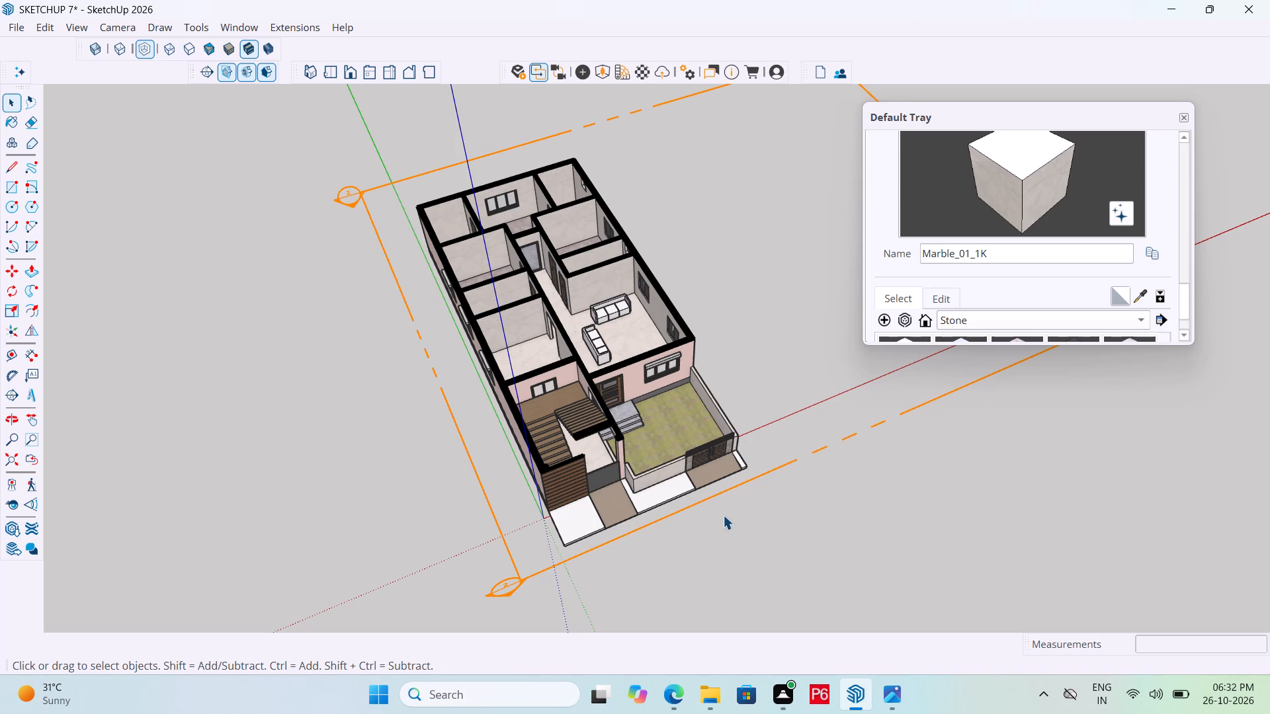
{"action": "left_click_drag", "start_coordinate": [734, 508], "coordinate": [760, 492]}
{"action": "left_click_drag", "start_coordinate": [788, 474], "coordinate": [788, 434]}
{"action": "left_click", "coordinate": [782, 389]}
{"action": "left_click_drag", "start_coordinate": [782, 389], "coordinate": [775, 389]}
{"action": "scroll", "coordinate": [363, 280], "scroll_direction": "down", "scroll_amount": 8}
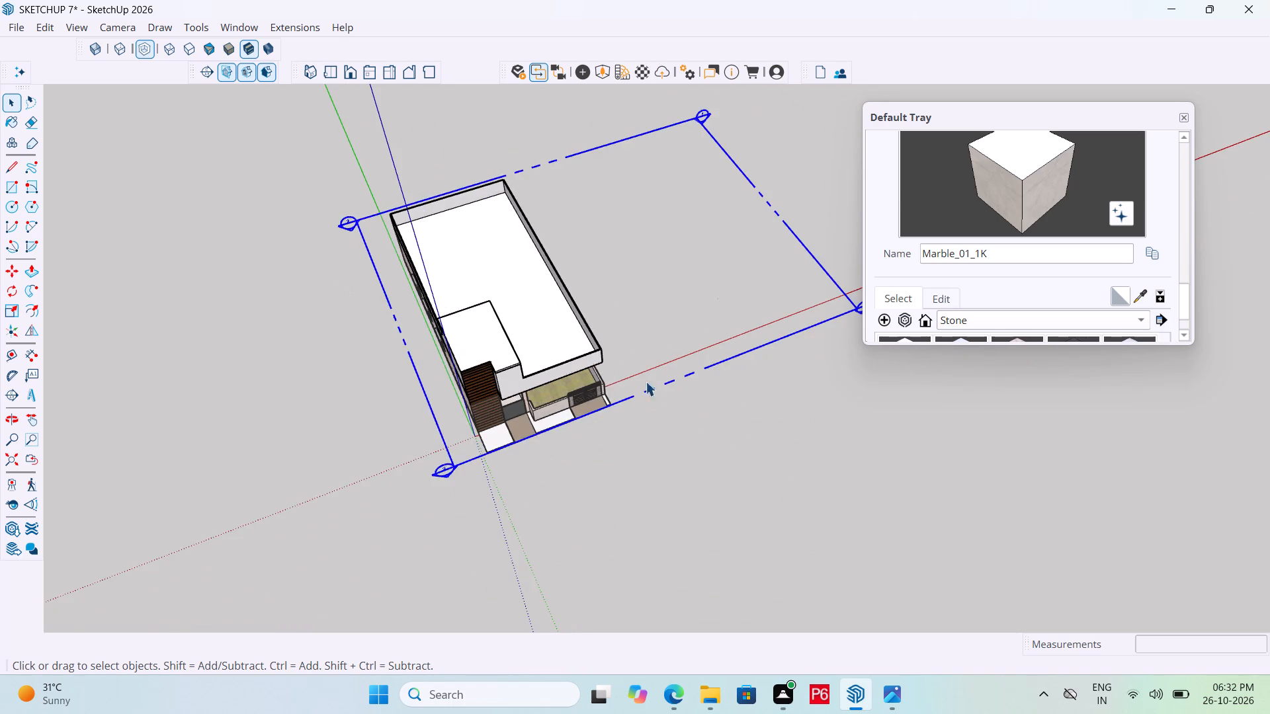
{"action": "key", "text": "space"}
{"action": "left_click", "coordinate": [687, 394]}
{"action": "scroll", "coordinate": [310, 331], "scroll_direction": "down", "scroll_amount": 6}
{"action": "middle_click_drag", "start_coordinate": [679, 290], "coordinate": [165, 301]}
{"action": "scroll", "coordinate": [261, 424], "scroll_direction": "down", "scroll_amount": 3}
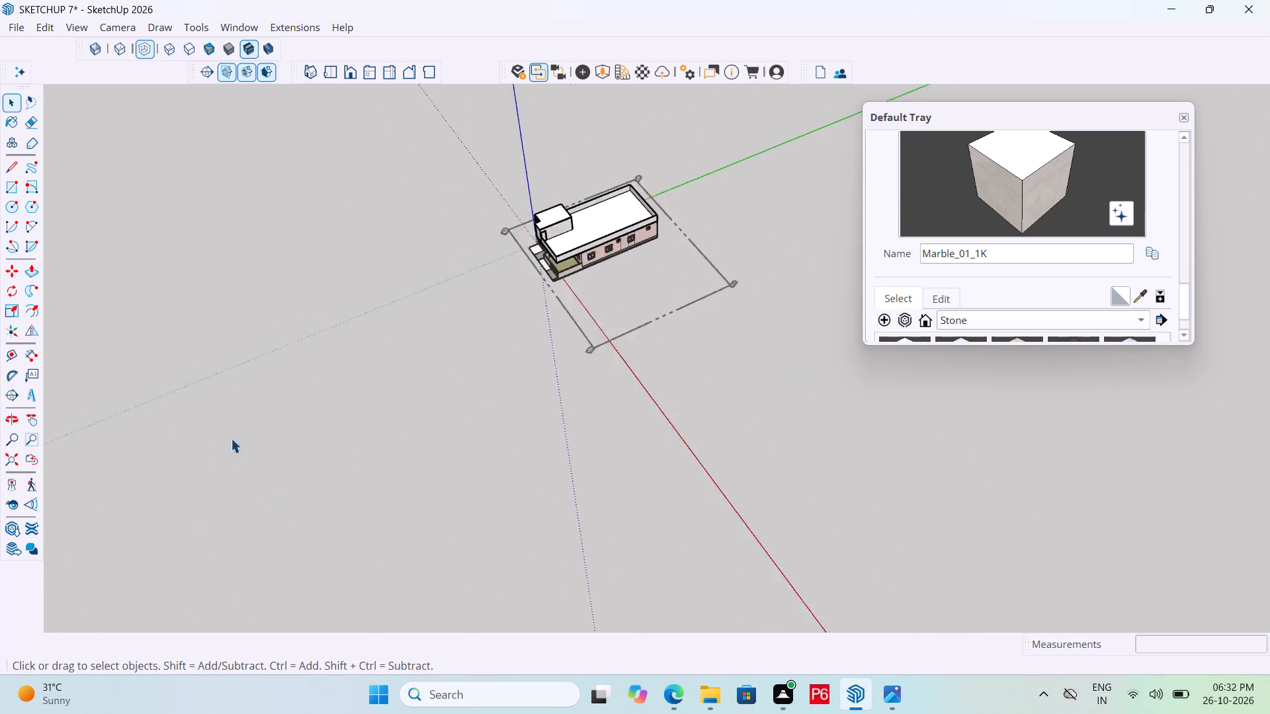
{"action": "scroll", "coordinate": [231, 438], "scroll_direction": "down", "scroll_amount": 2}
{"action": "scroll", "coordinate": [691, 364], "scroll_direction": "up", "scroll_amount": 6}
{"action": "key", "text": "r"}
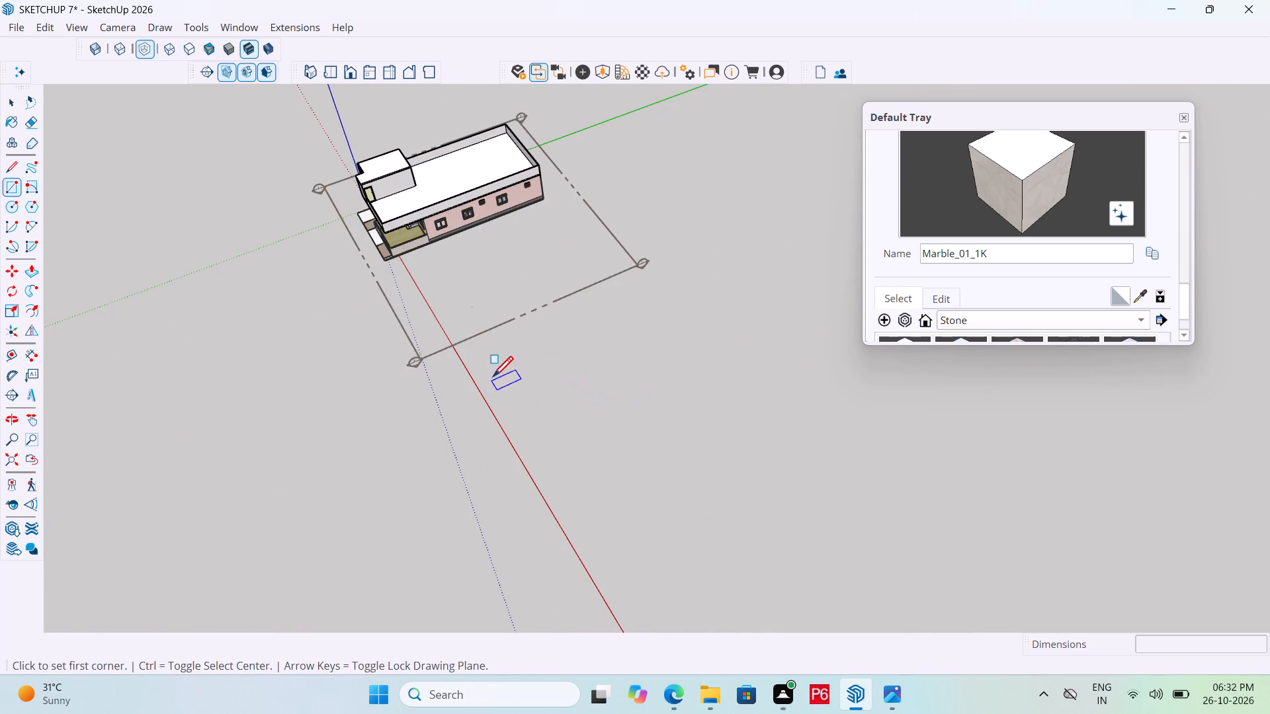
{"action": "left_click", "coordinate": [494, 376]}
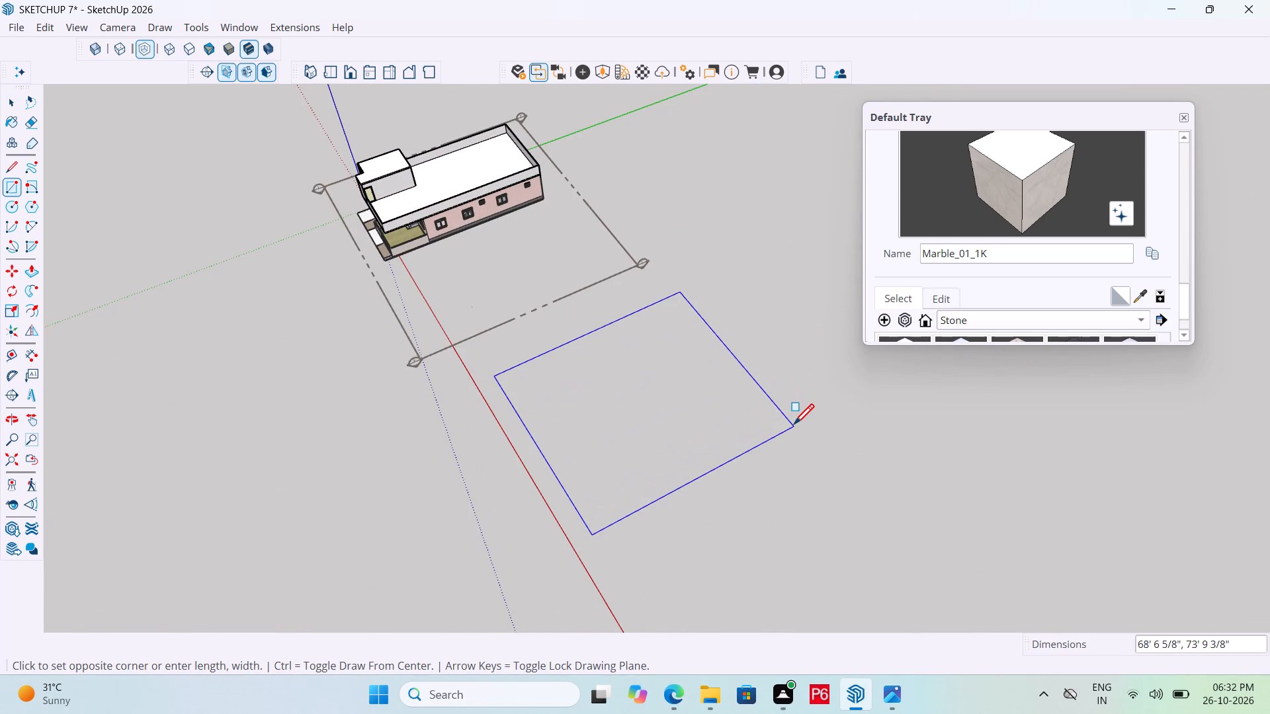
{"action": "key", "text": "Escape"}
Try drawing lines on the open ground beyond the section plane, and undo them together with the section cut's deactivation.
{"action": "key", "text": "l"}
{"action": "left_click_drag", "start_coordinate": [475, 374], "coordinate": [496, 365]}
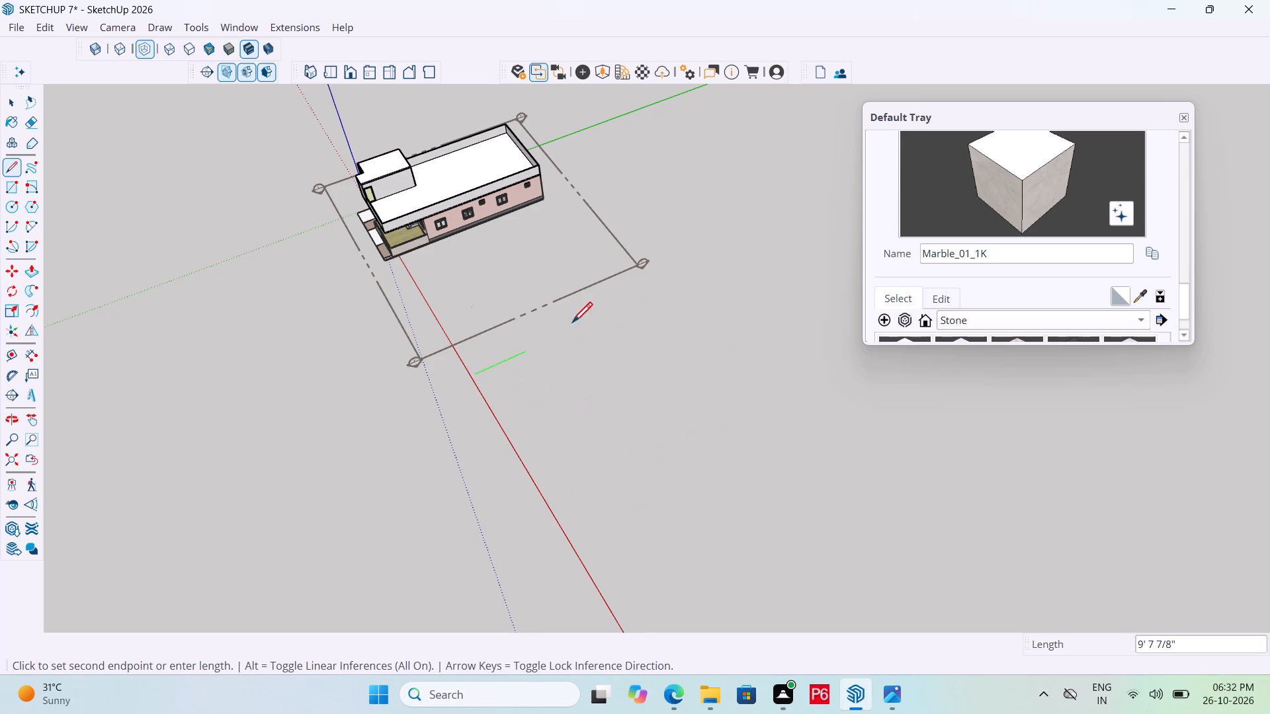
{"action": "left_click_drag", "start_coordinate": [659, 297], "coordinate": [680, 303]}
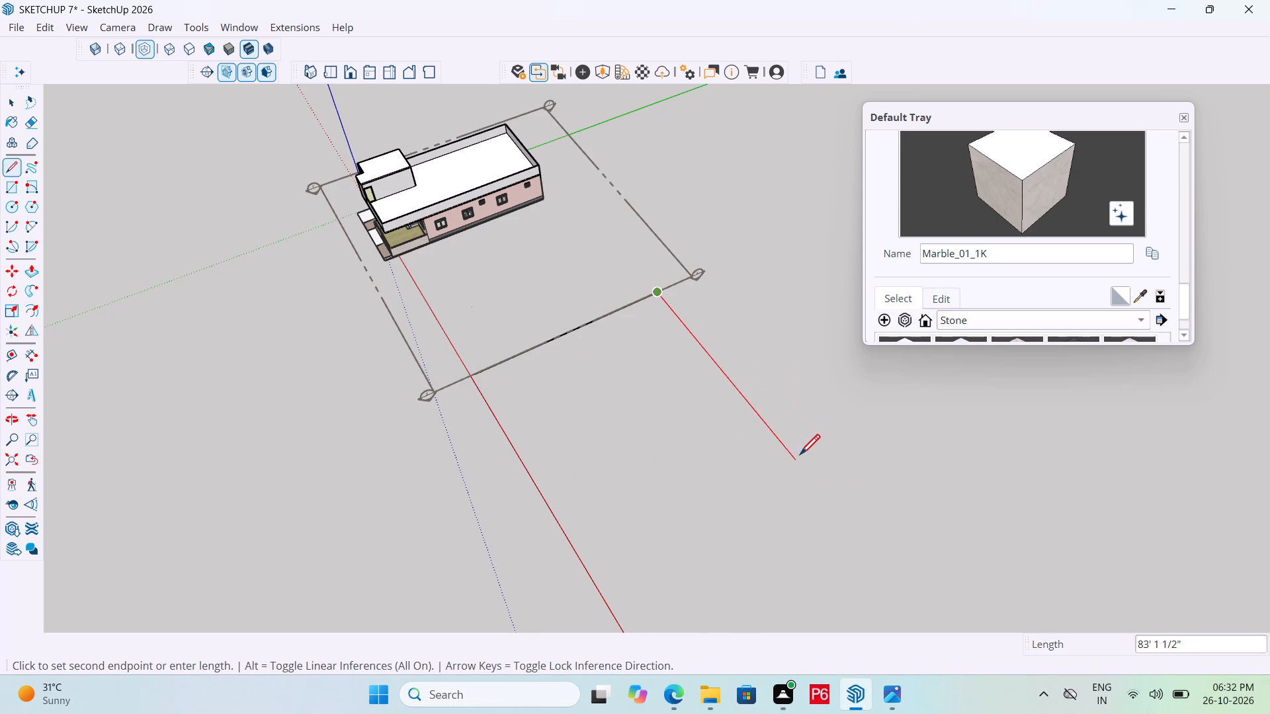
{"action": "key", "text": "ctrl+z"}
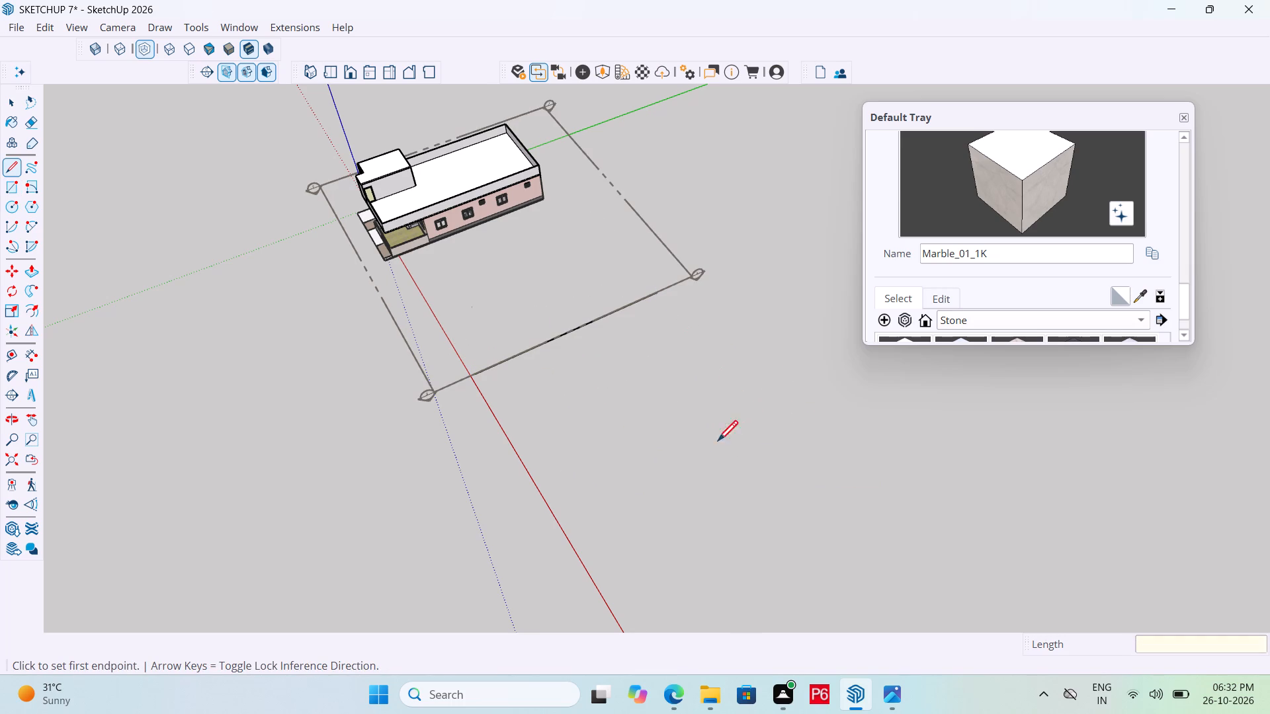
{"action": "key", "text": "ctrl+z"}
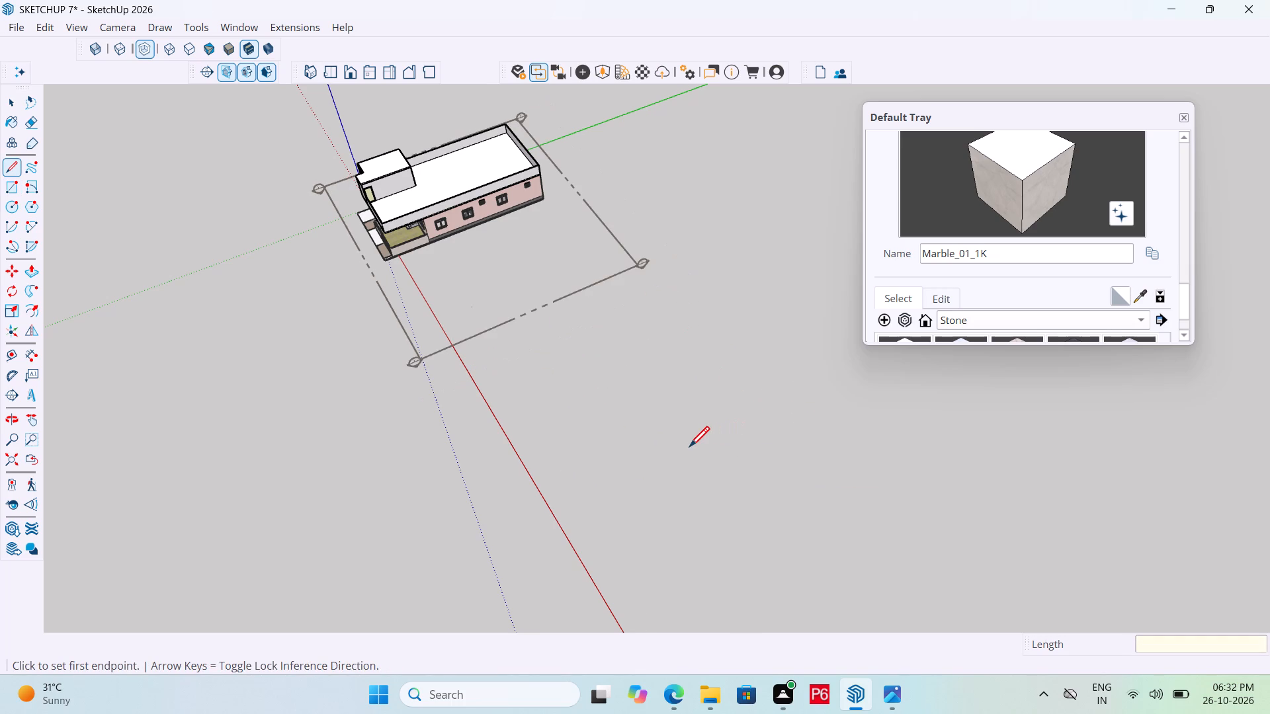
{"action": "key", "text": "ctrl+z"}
Delete the horizontal section plane around the house.
{"action": "key", "text": "space"}
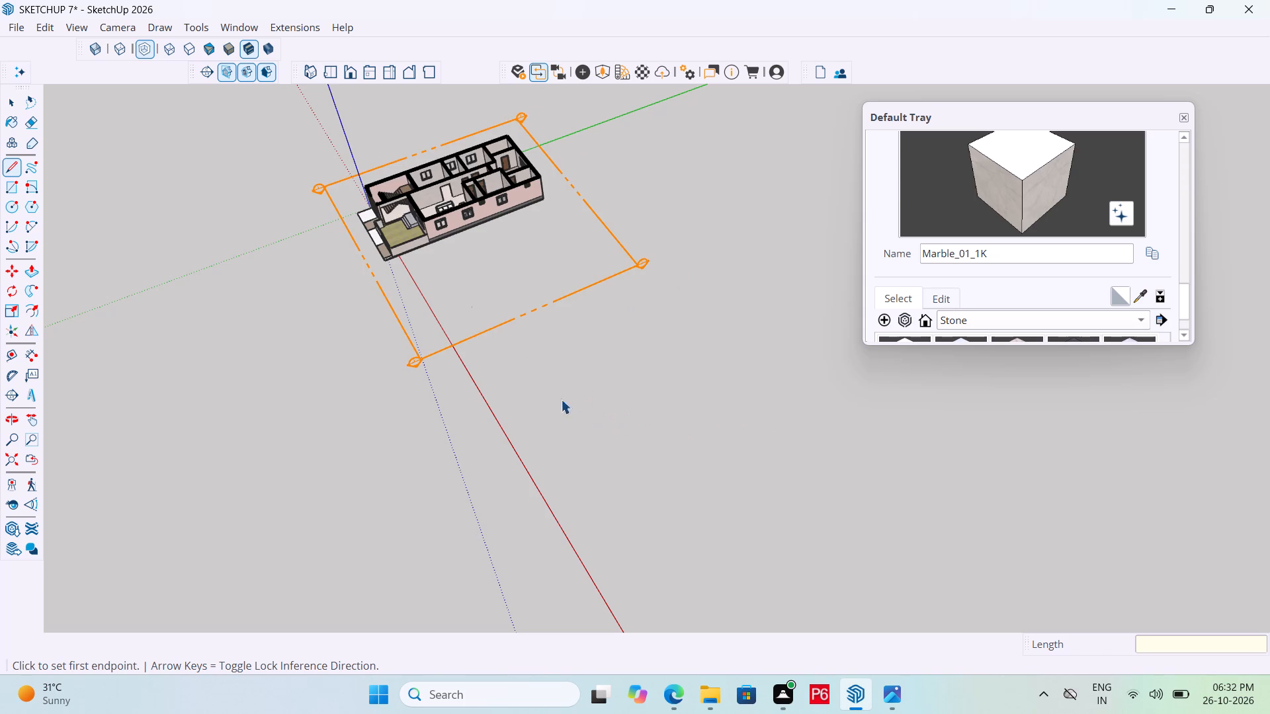
{"action": "left_click", "coordinate": [519, 358]}
{"action": "double_click", "coordinate": [507, 321]}
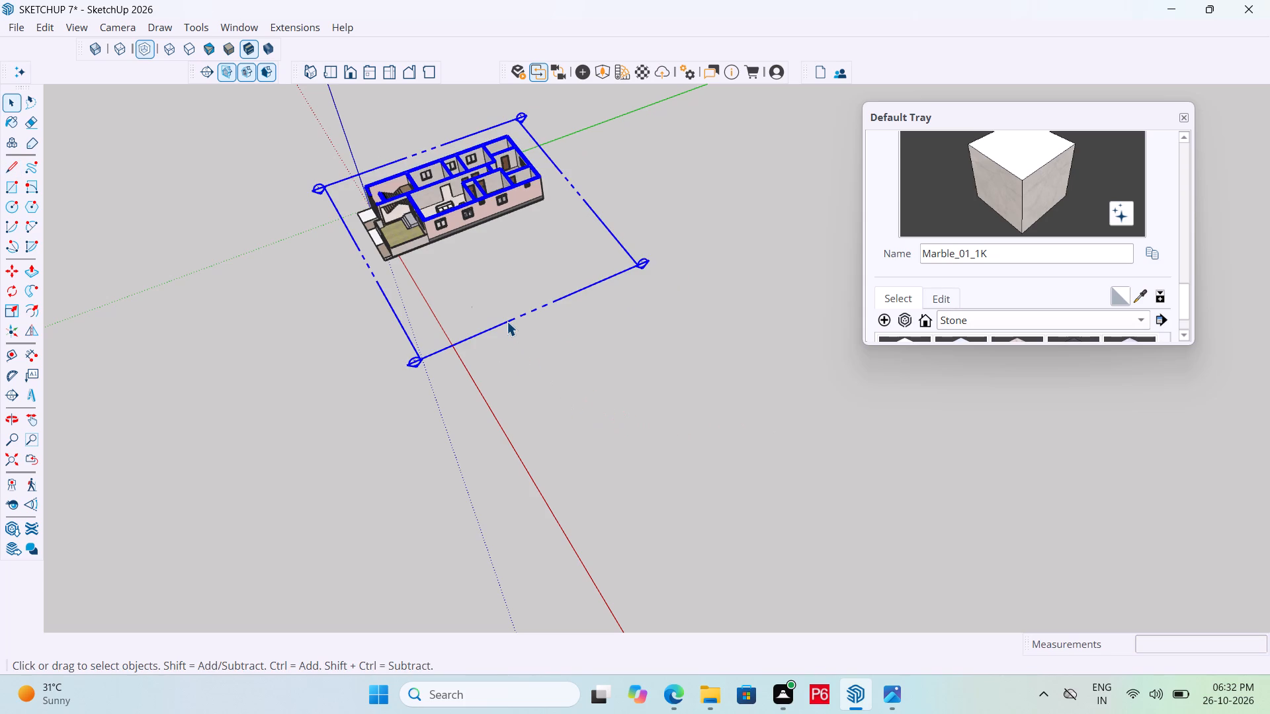
{"action": "key", "text": "Delete"}
Draw a closed four-sided face with edges about 62' long on the ground beside the house's windowed side wall.
{"action": "key", "text": "l"}
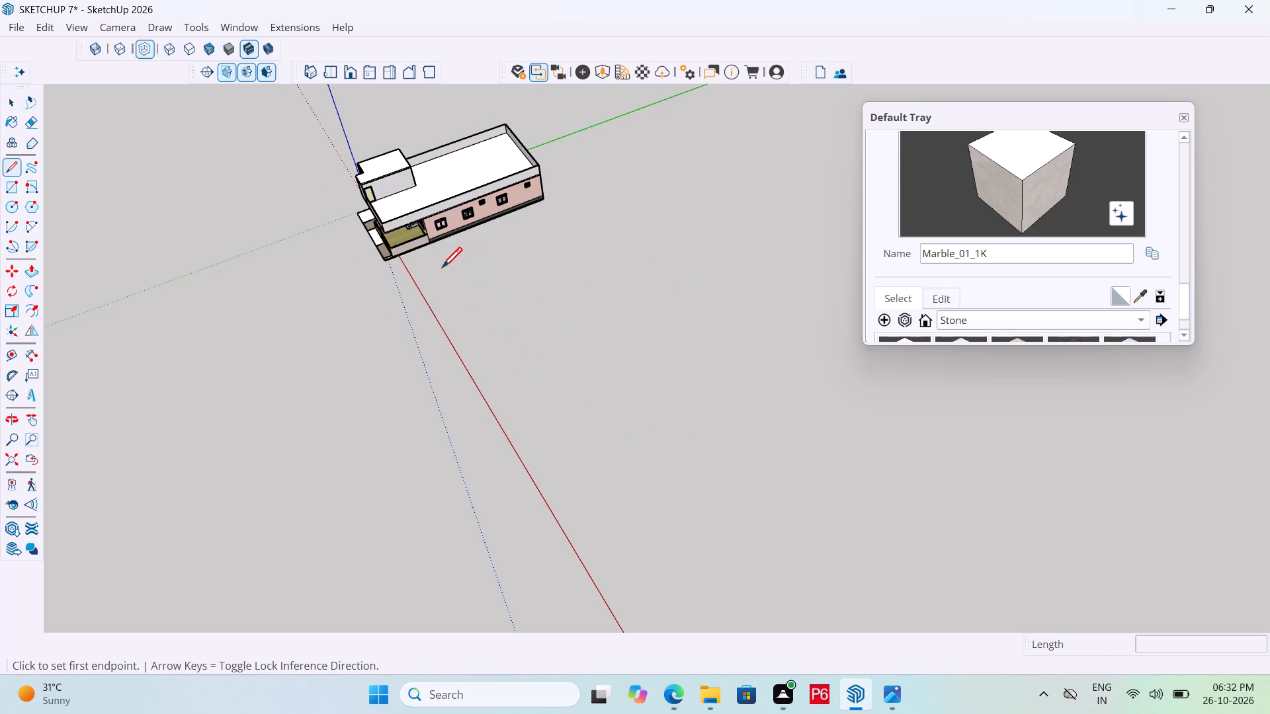
{"action": "left_click", "coordinate": [438, 305]}
{"action": "left_click_drag", "start_coordinate": [438, 305], "coordinate": [447, 300]}
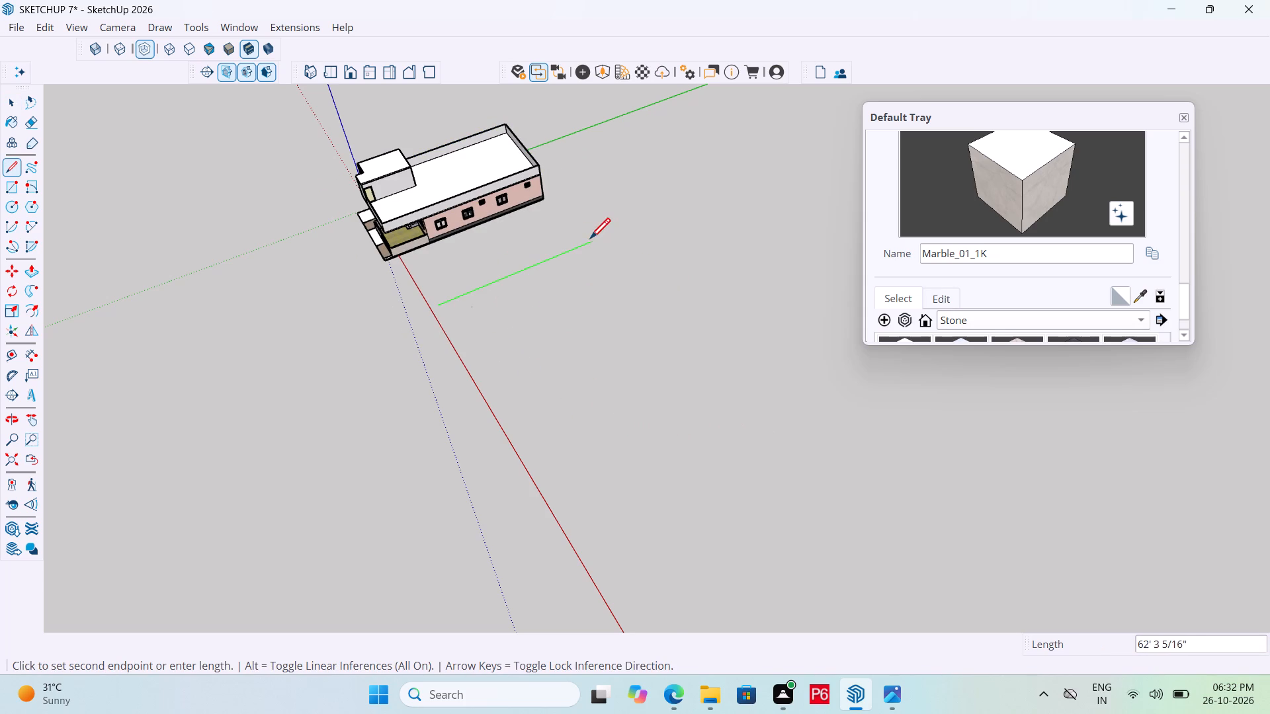
{"action": "left_click", "coordinate": [590, 241]}
{"action": "left_click", "coordinate": [696, 344]}
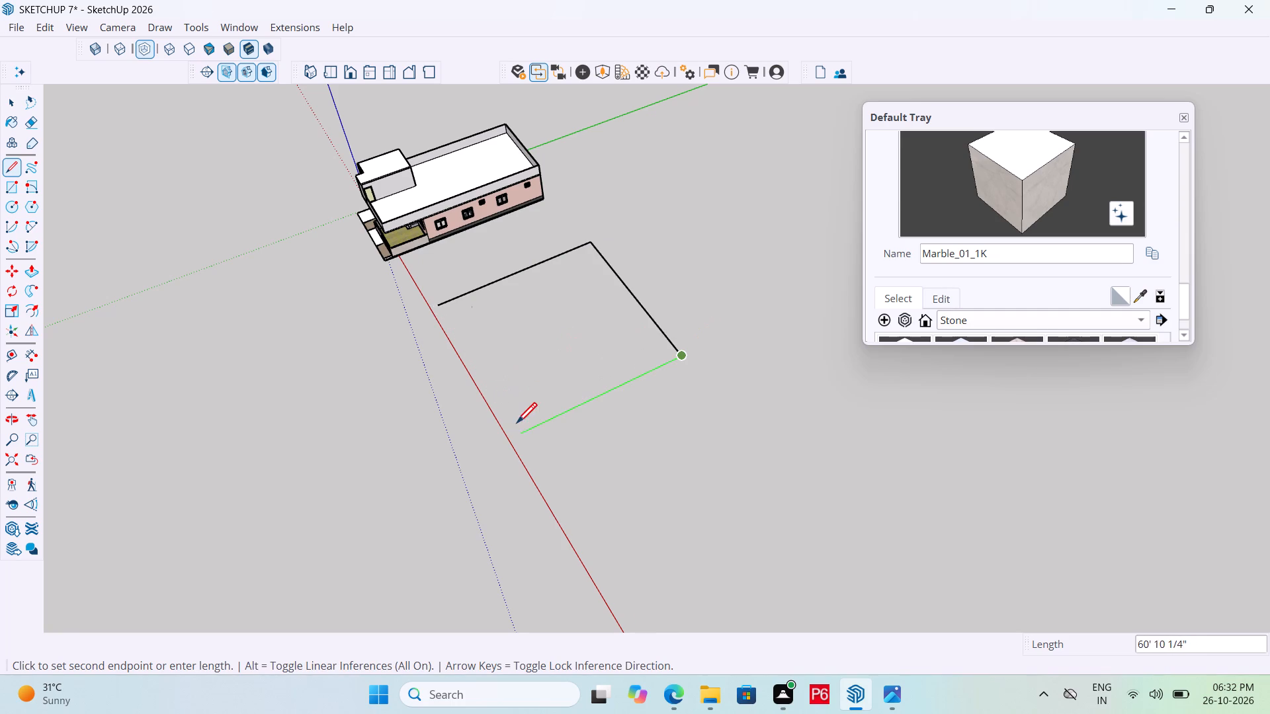
{"action": "left_click_drag", "start_coordinate": [519, 435], "coordinate": [517, 395]}
{"action": "left_click_drag", "start_coordinate": [443, 313], "coordinate": [450, 311]}
Draw two connected lines inside the face, from its corner nearest the house's front to the opposite edge.
{"action": "scroll", "coordinate": [480, 318], "scroll_direction": "up", "scroll_amount": 5}
{"action": "left_click_drag", "start_coordinate": [435, 307], "coordinate": [452, 303]}
{"action": "left_click", "coordinate": [628, 240]}
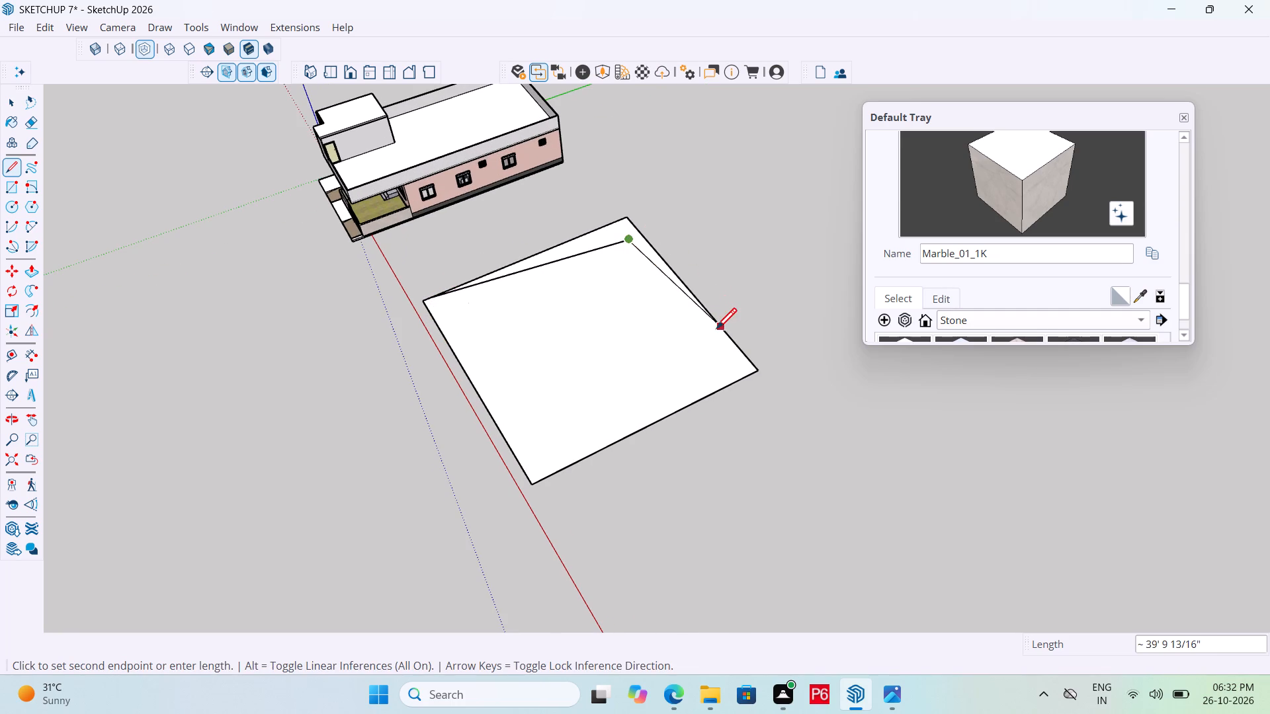
{"action": "left_click", "coordinate": [716, 331]}
Draw a freeform chain of straight lines that loops around the middle of the face and ends on its far edge.
{"action": "left_click", "coordinate": [675, 374]}
{"action": "left_click", "coordinate": [519, 356]}
{"action": "left_click_drag", "start_coordinate": [550, 315], "coordinate": [571, 305]}
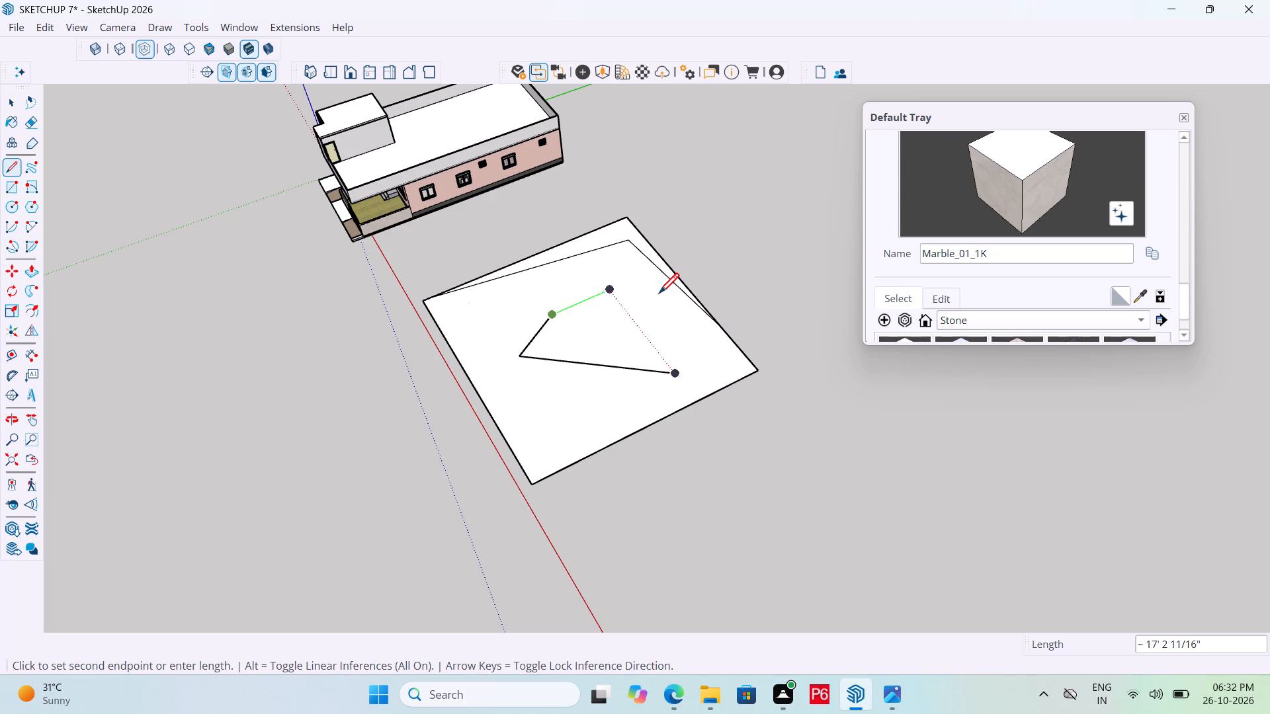
{"action": "left_click", "coordinate": [659, 296]}
{"action": "left_click", "coordinate": [680, 350]}
{"action": "left_click_drag", "start_coordinate": [600, 405], "coordinate": [586, 405]}
{"action": "left_click_drag", "start_coordinate": [536, 404], "coordinate": [519, 368]}
{"action": "left_click_drag", "start_coordinate": [509, 357], "coordinate": [495, 338]}
{"action": "left_click_drag", "start_coordinate": [473, 327], "coordinate": [473, 315]}
{"action": "left_click_drag", "start_coordinate": [506, 288], "coordinate": [556, 282]}
{"action": "left_click_drag", "start_coordinate": [594, 280], "coordinate": [613, 280]}
{"action": "left_click_drag", "start_coordinate": [640, 285], "coordinate": [659, 293]}
{"action": "left_click", "coordinate": [675, 308]}
{"action": "left_click_drag", "start_coordinate": [689, 321], "coordinate": [702, 324]}
{"action": "left_click", "coordinate": [718, 333]}
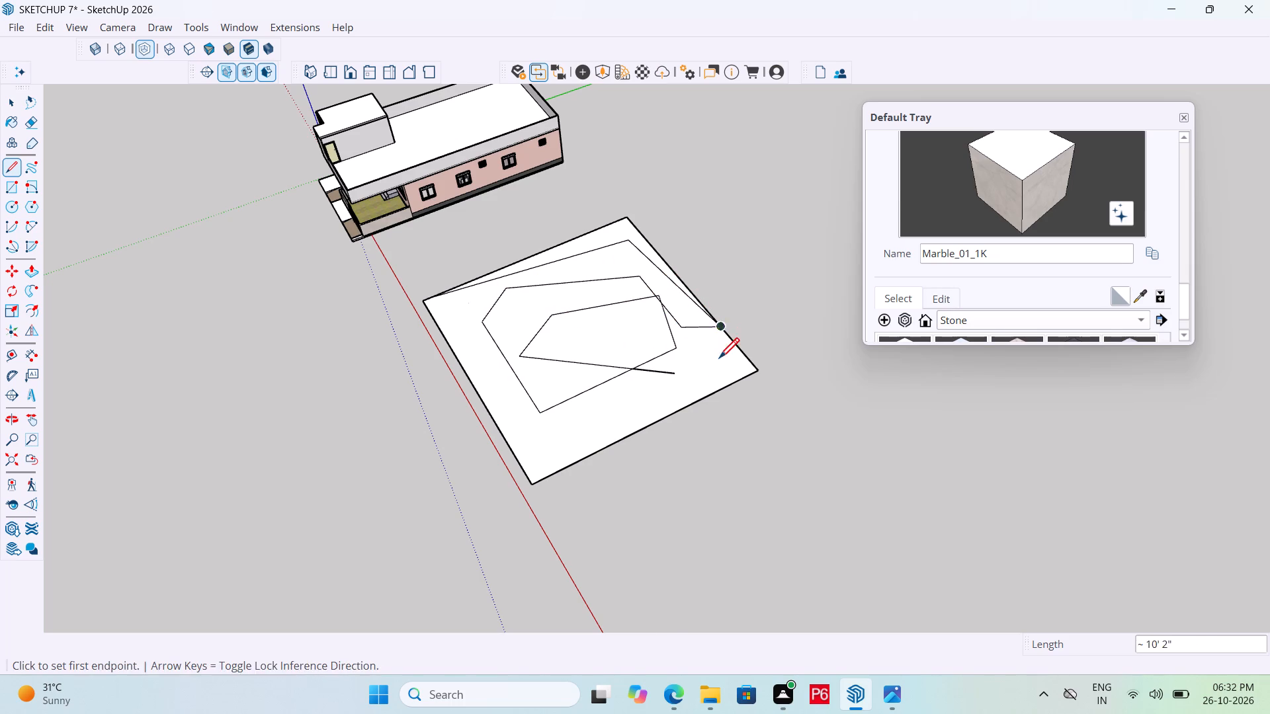
Draw another irregular chain of short lines around the existing loop, starting near the face's far corner.
{"action": "left_click_drag", "start_coordinate": [719, 360], "coordinate": [695, 373]}
{"action": "left_click", "coordinate": [695, 373]}
{"action": "left_click_drag", "start_coordinate": [676, 375], "coordinate": [637, 385]}
{"action": "left_click_drag", "start_coordinate": [620, 392], "coordinate": [605, 395]}
{"action": "left_click_drag", "start_coordinate": [595, 396], "coordinate": [576, 398]}
{"action": "left_click_drag", "start_coordinate": [566, 401], "coordinate": [534, 397]}
{"action": "left_click_drag", "start_coordinate": [519, 397], "coordinate": [505, 389]}
{"action": "left_click_drag", "start_coordinate": [501, 389], "coordinate": [496, 379]}
{"action": "left_click_drag", "start_coordinate": [493, 374], "coordinate": [489, 349]}
{"action": "left_click_drag", "start_coordinate": [488, 340], "coordinate": [495, 326]}
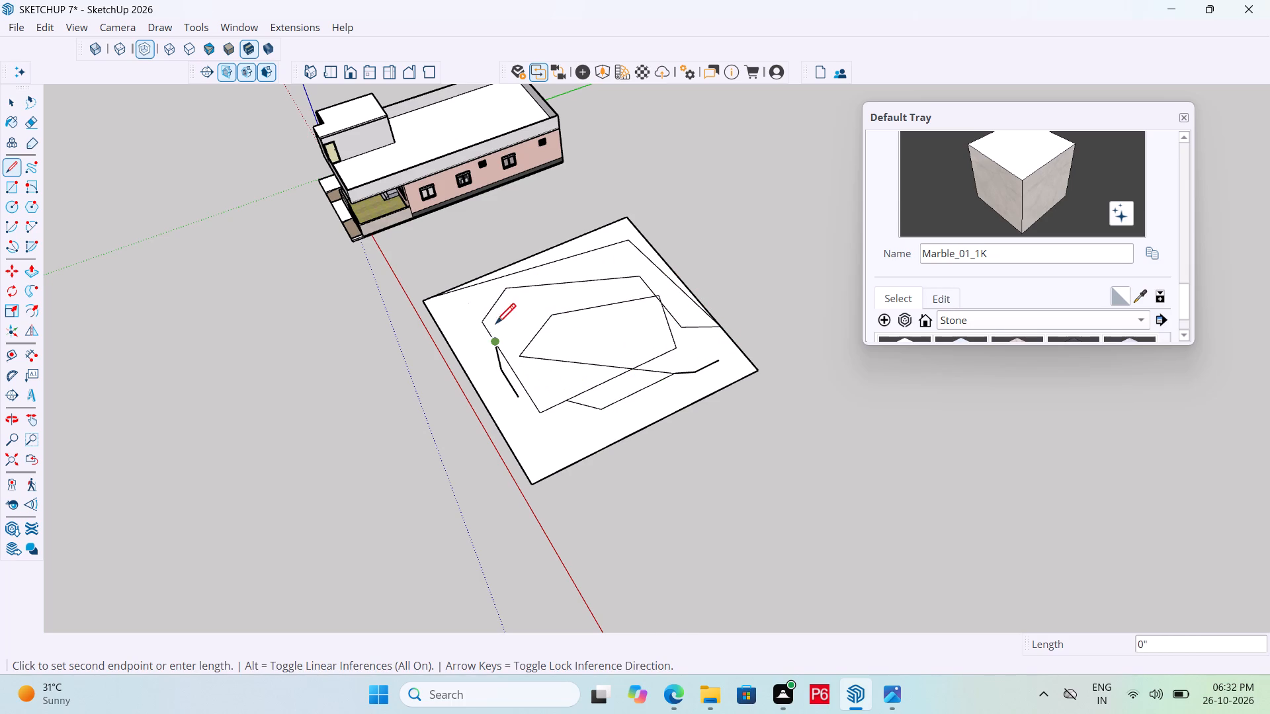
{"action": "left_click_drag", "start_coordinate": [495, 326], "coordinate": [493, 331]}
{"action": "left_click_drag", "start_coordinate": [513, 319], "coordinate": [523, 313]}
{"action": "left_click_drag", "start_coordinate": [534, 309], "coordinate": [542, 308]}
{"action": "left_click", "coordinate": [544, 307]}
{"action": "left_click_drag", "start_coordinate": [564, 301], "coordinate": [593, 298]}
{"action": "left_click_drag", "start_coordinate": [634, 301], "coordinate": [640, 301]}
{"action": "left_click_drag", "start_coordinate": [643, 301], "coordinate": [649, 301]}
{"action": "left_click_drag", "start_coordinate": [659, 310], "coordinate": [666, 315]}
{"action": "left_click", "coordinate": [666, 315]}
{"action": "left_click_drag", "start_coordinate": [669, 318], "coordinate": [674, 326]}
{"action": "left_click_drag", "start_coordinate": [675, 339], "coordinate": [676, 350]}
Continue the line chain as a smaller irregular loop within the middle of the face, heading back toward the far edge.
{"action": "left_click", "coordinate": [663, 362]}
{"action": "left_click_drag", "start_coordinate": [661, 365], "coordinate": [655, 367]}
{"action": "left_click_drag", "start_coordinate": [648, 372], "coordinate": [627, 381]}
{"action": "left_click_drag", "start_coordinate": [609, 393], "coordinate": [577, 384]}
{"action": "left_click_drag", "start_coordinate": [536, 385], "coordinate": [529, 376]}
{"action": "left_click", "coordinate": [526, 376]}
{"action": "left_click_drag", "start_coordinate": [525, 376], "coordinate": [517, 362]}
{"action": "left_click_drag", "start_coordinate": [528, 337], "coordinate": [542, 326]}
{"action": "left_click_drag", "start_coordinate": [549, 326], "coordinate": [576, 319]}
{"action": "left_click_drag", "start_coordinate": [590, 319], "coordinate": [611, 323]}
{"action": "left_click_drag", "start_coordinate": [615, 326], "coordinate": [626, 333]}
{"action": "left_click_drag", "start_coordinate": [628, 333], "coordinate": [635, 332]}
{"action": "left_click_drag", "start_coordinate": [644, 338], "coordinate": [669, 351]}
{"action": "left_click_drag", "start_coordinate": [673, 351], "coordinate": [681, 344]}
{"action": "left_click_drag", "start_coordinate": [685, 345], "coordinate": [712, 348]}
{"action": "left_click_drag", "start_coordinate": [715, 352], "coordinate": [722, 370]}
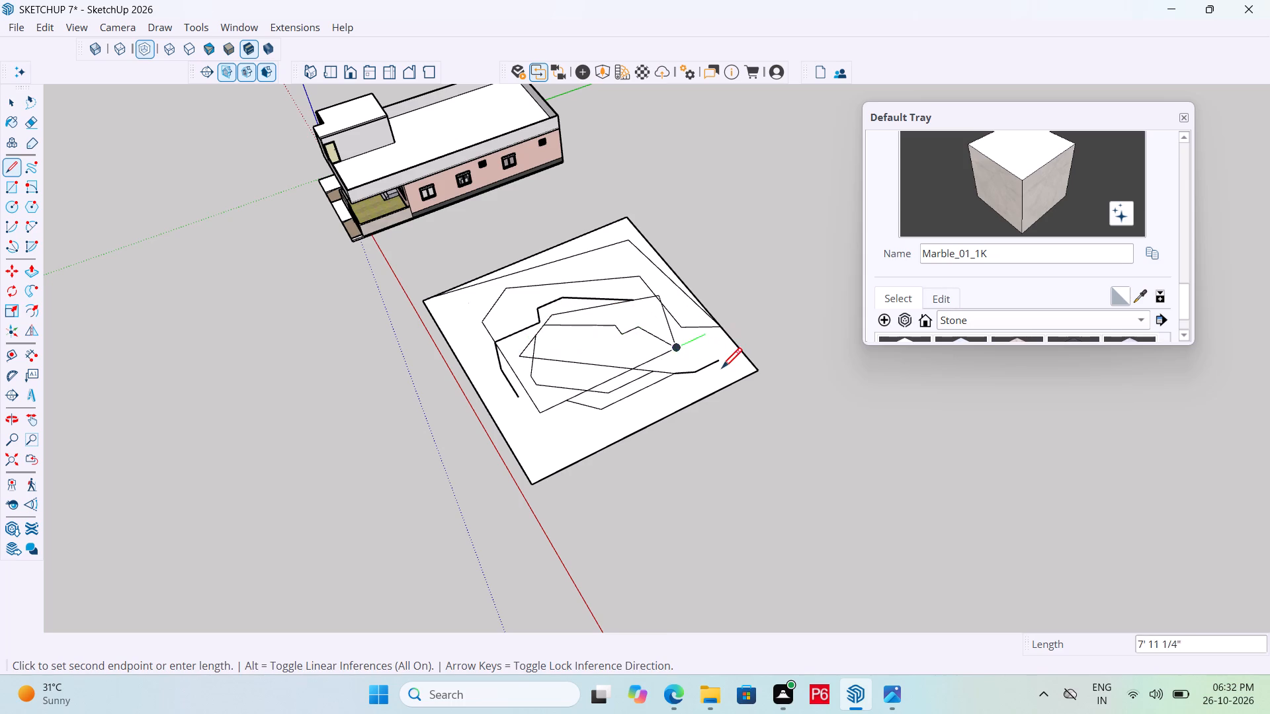
Continue the chain of lines in another outer loop around the face, back to the inner outline near the far edge.
{"action": "left_click_drag", "start_coordinate": [722, 370], "coordinate": [711, 370]}
{"action": "left_click_drag", "start_coordinate": [654, 397], "coordinate": [626, 399]}
{"action": "left_click_drag", "start_coordinate": [620, 395], "coordinate": [543, 402]}
{"action": "left_click", "coordinate": [528, 407]}
{"action": "left_click_drag", "start_coordinate": [528, 407], "coordinate": [523, 393]}
{"action": "left_click_drag", "start_coordinate": [515, 391], "coordinate": [507, 375]}
{"action": "left_click", "coordinate": [504, 372]}
{"action": "left_click_drag", "start_coordinate": [504, 372], "coordinate": [497, 338]}
{"action": "left_click", "coordinate": [495, 335]}
{"action": "left_click_drag", "start_coordinate": [497, 335], "coordinate": [493, 314]}
{"action": "left_click_drag", "start_coordinate": [493, 314], "coordinate": [497, 298]}
{"action": "left_click_drag", "start_coordinate": [499, 297], "coordinate": [507, 297]}
{"action": "left_click_drag", "start_coordinate": [514, 294], "coordinate": [535, 279]}
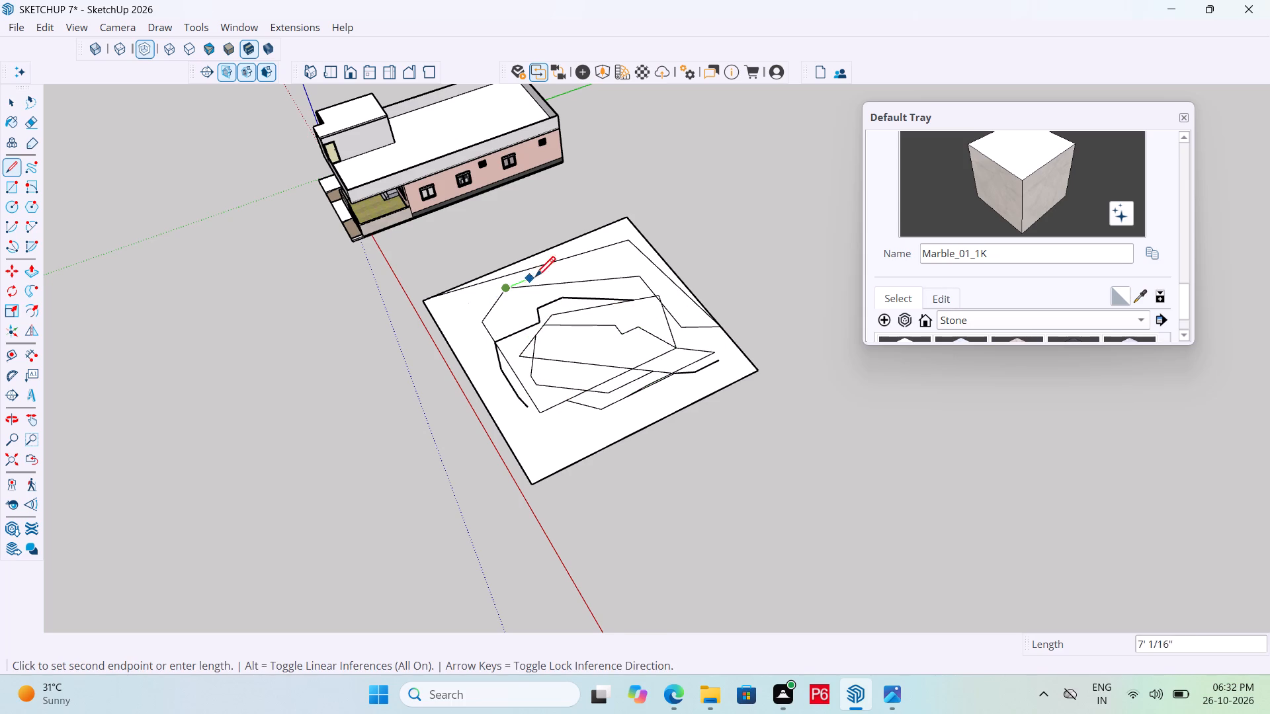
{"action": "left_click_drag", "start_coordinate": [535, 279], "coordinate": [541, 273]}
{"action": "left_click_drag", "start_coordinate": [546, 273], "coordinate": [577, 271]}
{"action": "left_click_drag", "start_coordinate": [599, 278], "coordinate": [609, 276]}
{"action": "left_click_drag", "start_coordinate": [628, 278], "coordinate": [658, 282]}
{"action": "left_click_drag", "start_coordinate": [663, 281], "coordinate": [675, 288]}
{"action": "left_click_drag", "start_coordinate": [677, 290], "coordinate": [680, 299]}
{"action": "left_click", "coordinate": [681, 336]}
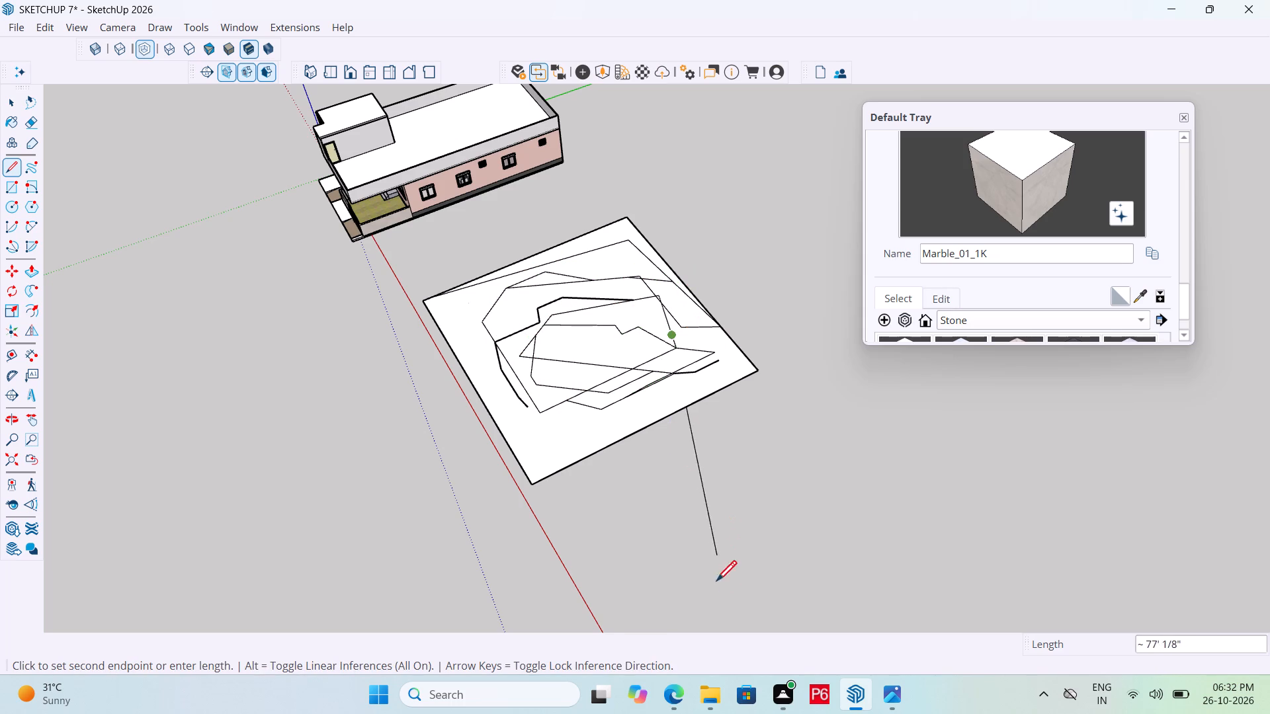
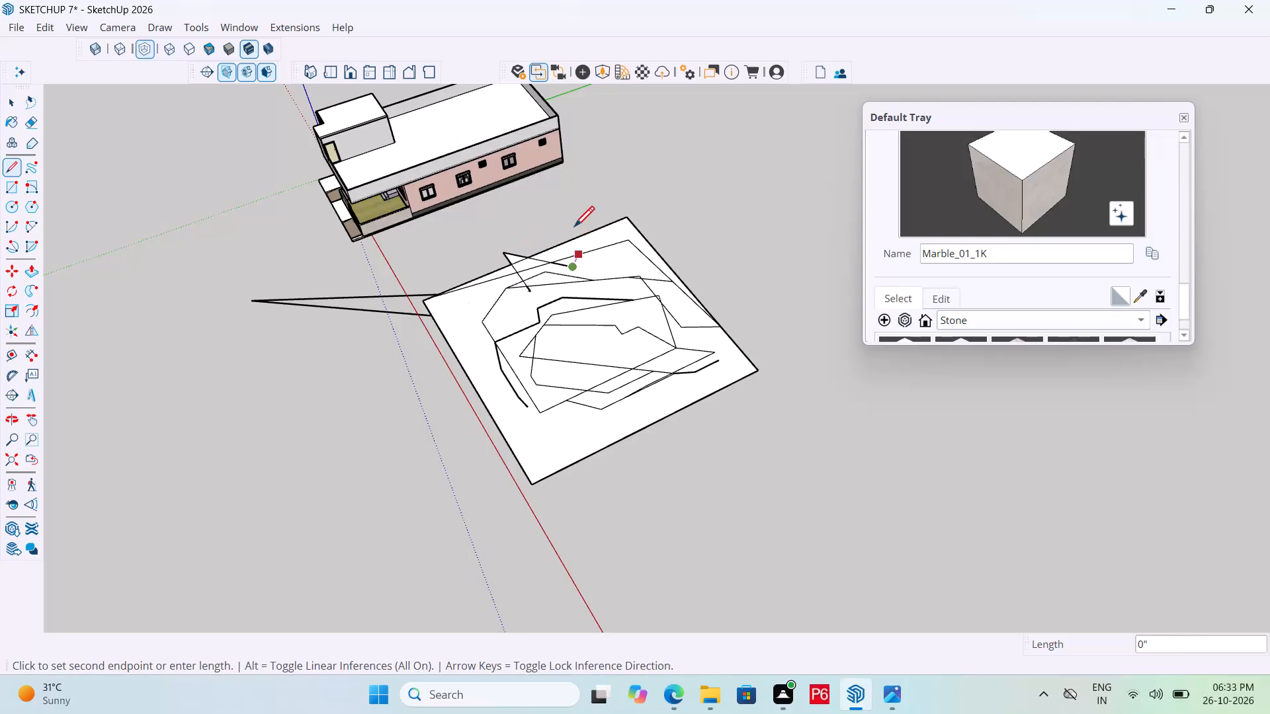
Draw a zigzag of connected lines across the face's two far edges, with points overhanging outside and turning back over the inner outlines.
{"action": "double_click", "coordinate": [578, 216]}
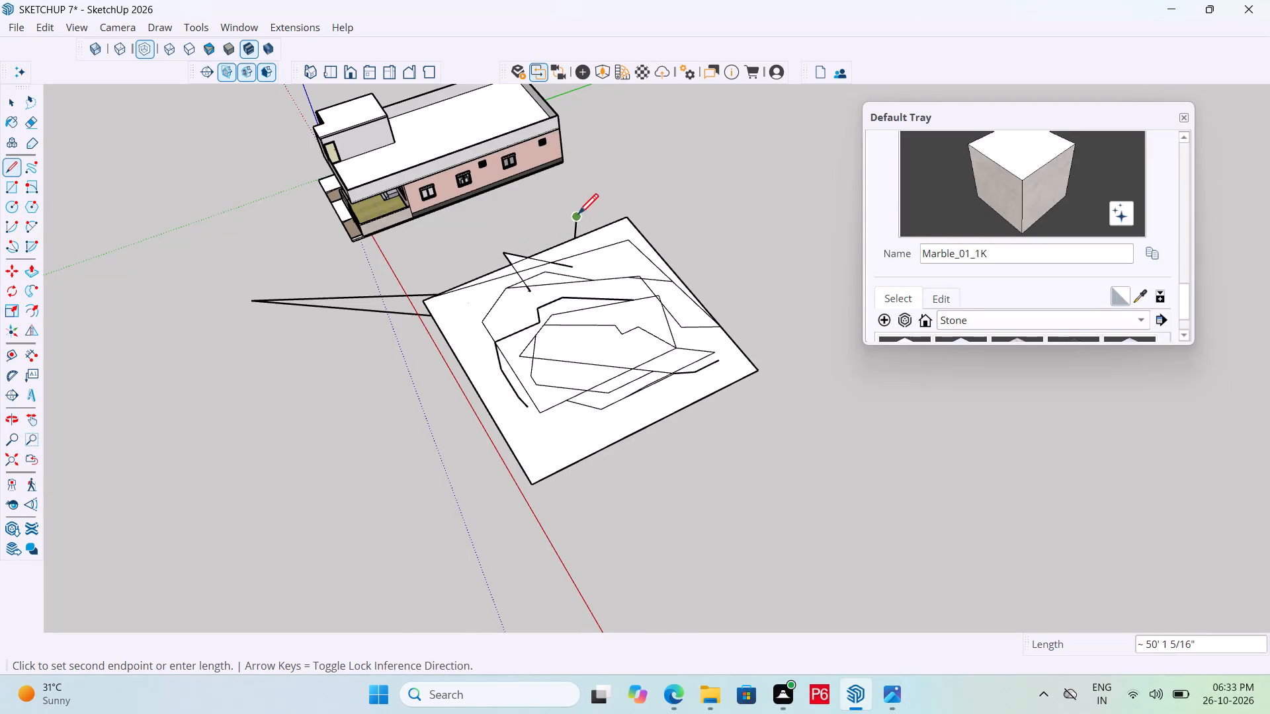
{"action": "left_click", "coordinate": [631, 251]}
{"action": "left_click_drag", "start_coordinate": [701, 226], "coordinate": [700, 238]}
{"action": "left_click", "coordinate": [636, 332]}
{"action": "left_click", "coordinate": [749, 312]}
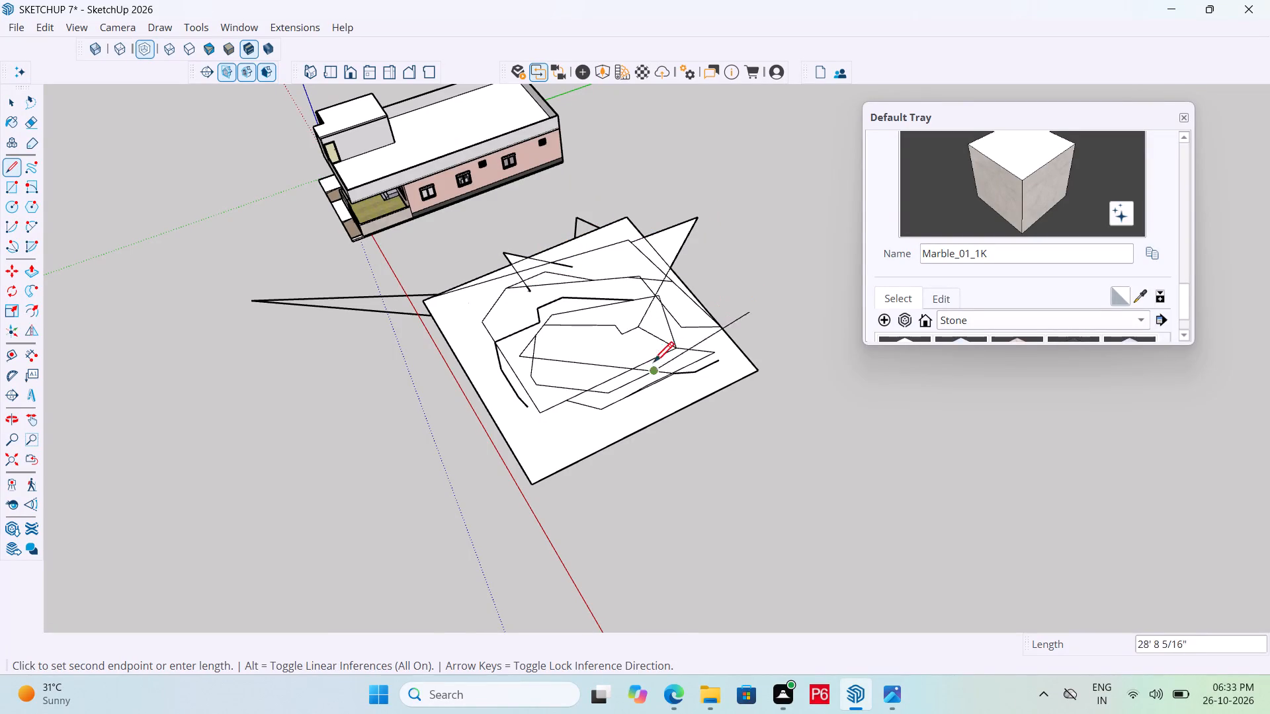
{"action": "left_click", "coordinate": [641, 290]}
{"action": "left_click_drag", "start_coordinate": [754, 318], "coordinate": [748, 327]}
{"action": "left_click", "coordinate": [725, 364]}
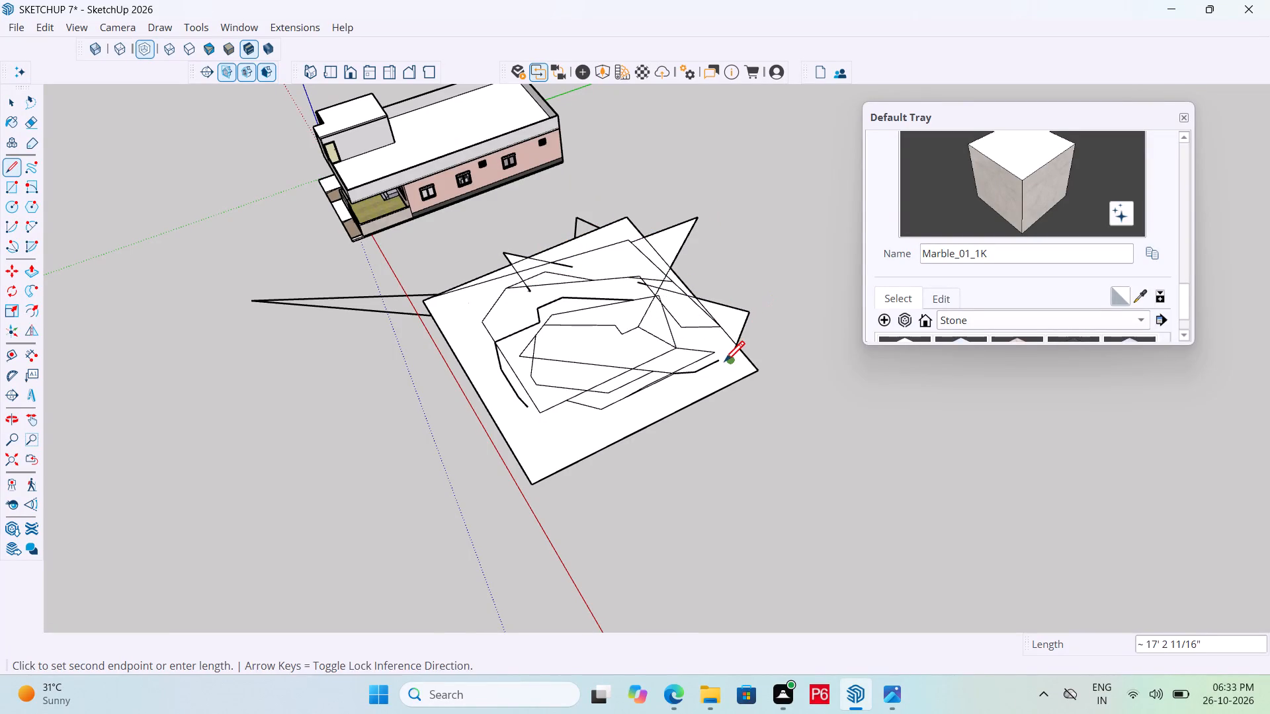
Draw short lines closing off the narrow spike outside the face, including one about 9' long across the corner nearest the red axis.
{"action": "left_click", "coordinate": [343, 296]}
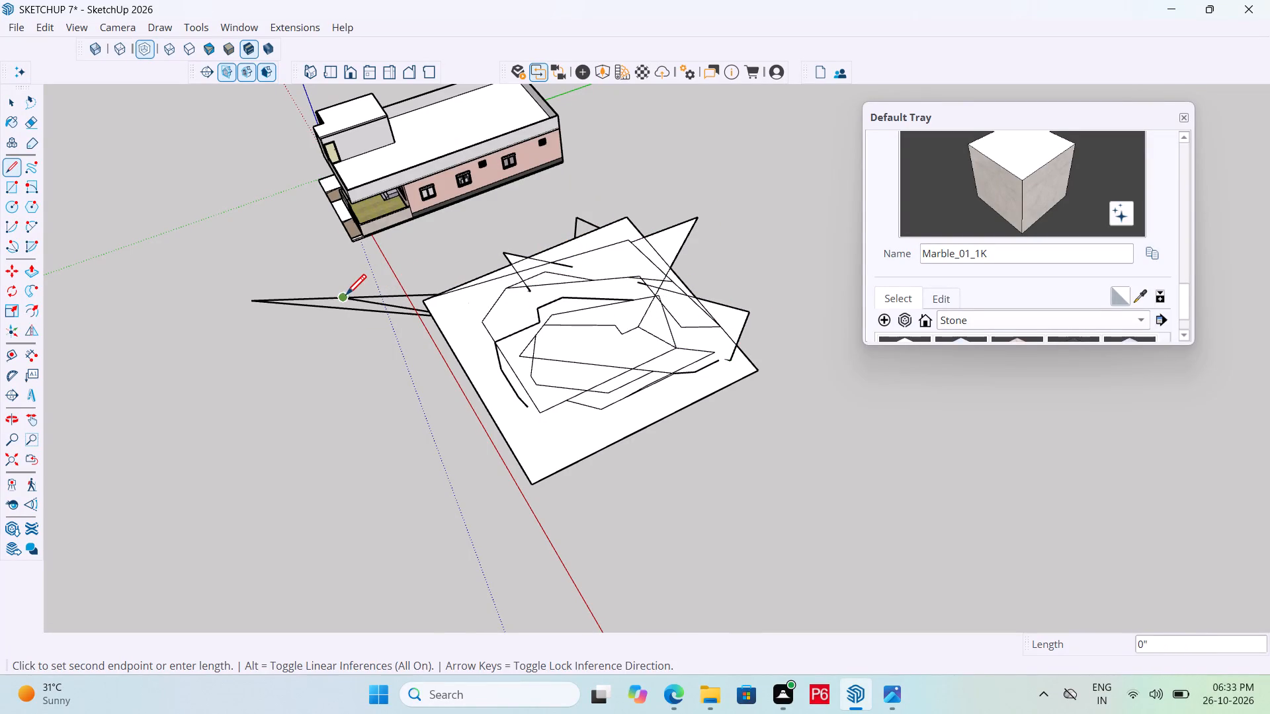
{"action": "left_click", "coordinate": [413, 297]}
{"action": "left_click", "coordinate": [435, 316]}
{"action": "left_click", "coordinate": [440, 289]}
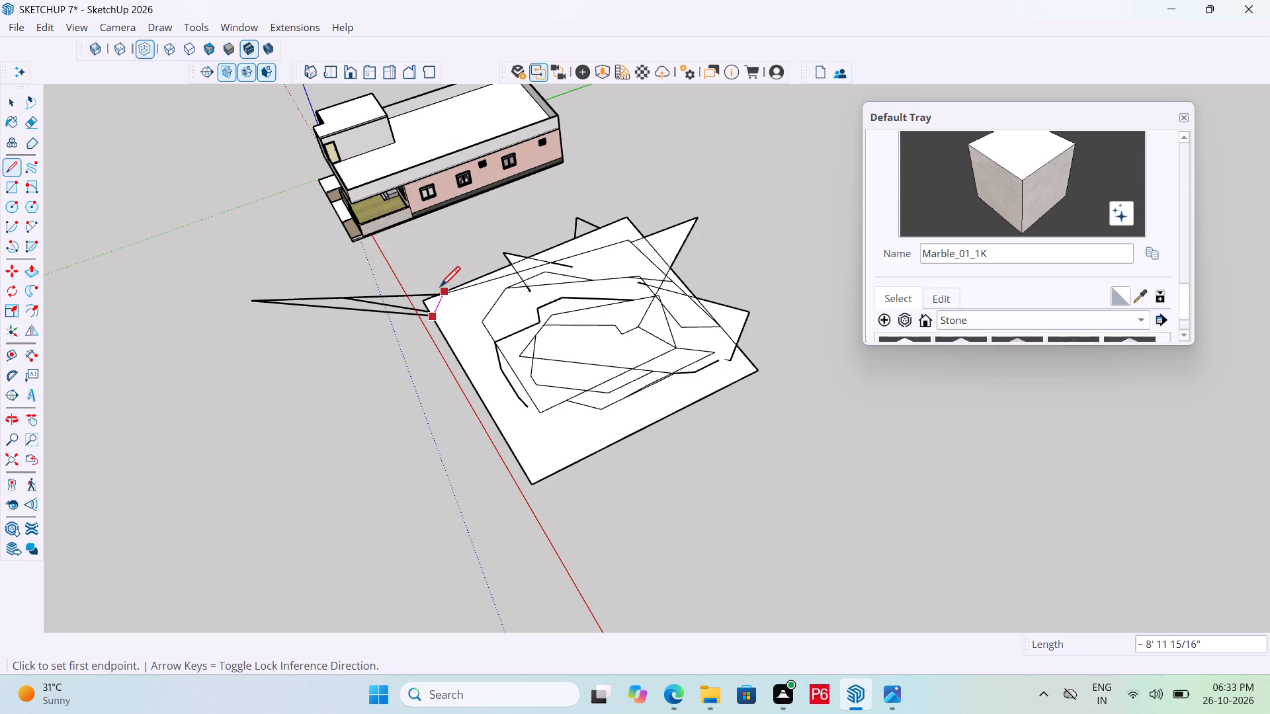
{"action": "left_click", "coordinate": [402, 311]}
{"action": "left_click", "coordinate": [402, 315]}
{"action": "left_click", "coordinate": [410, 297]}
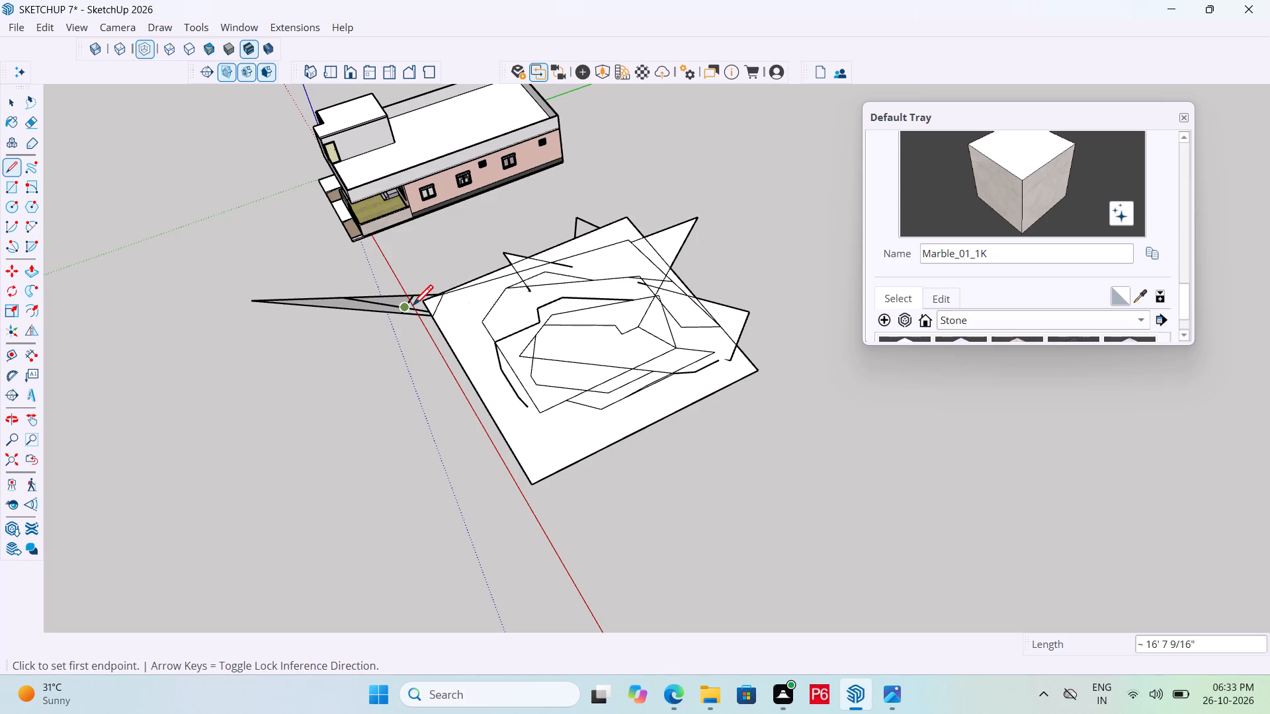
{"action": "left_click", "coordinate": [413, 301]}
{"action": "left_click", "coordinate": [418, 303]}
{"action": "left_click", "coordinate": [431, 320]}
{"action": "left_click", "coordinate": [433, 296]}
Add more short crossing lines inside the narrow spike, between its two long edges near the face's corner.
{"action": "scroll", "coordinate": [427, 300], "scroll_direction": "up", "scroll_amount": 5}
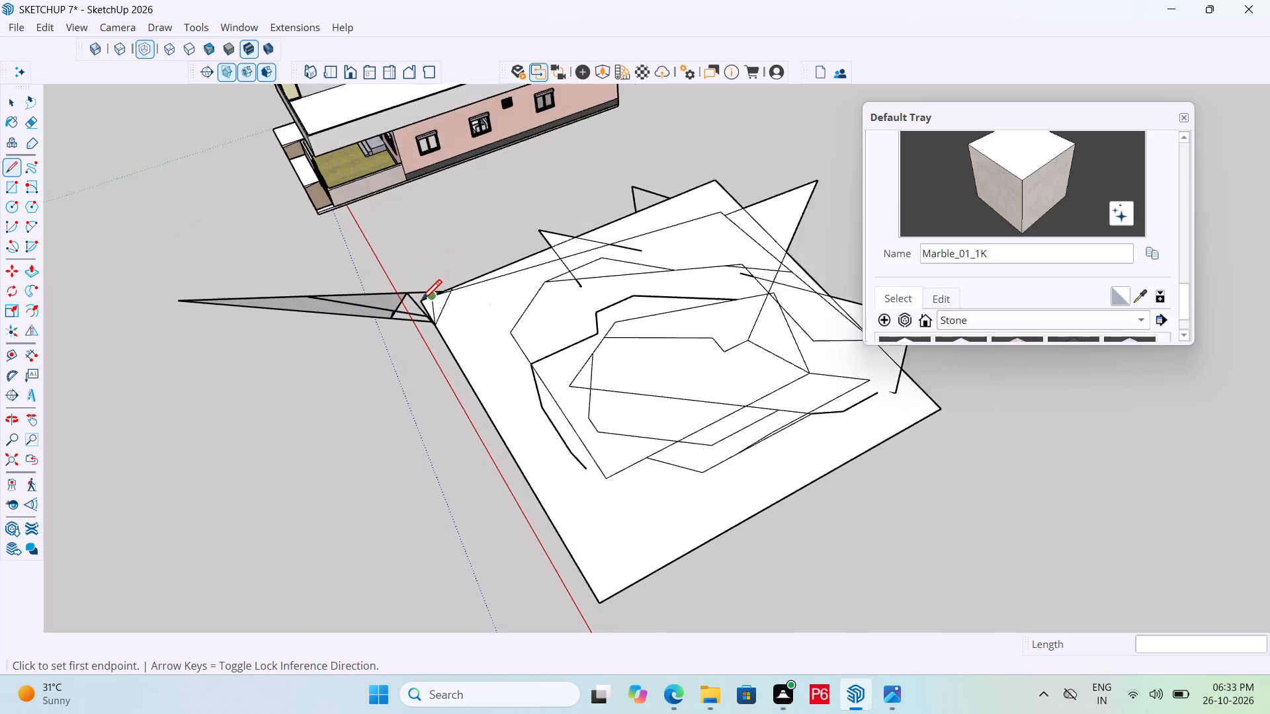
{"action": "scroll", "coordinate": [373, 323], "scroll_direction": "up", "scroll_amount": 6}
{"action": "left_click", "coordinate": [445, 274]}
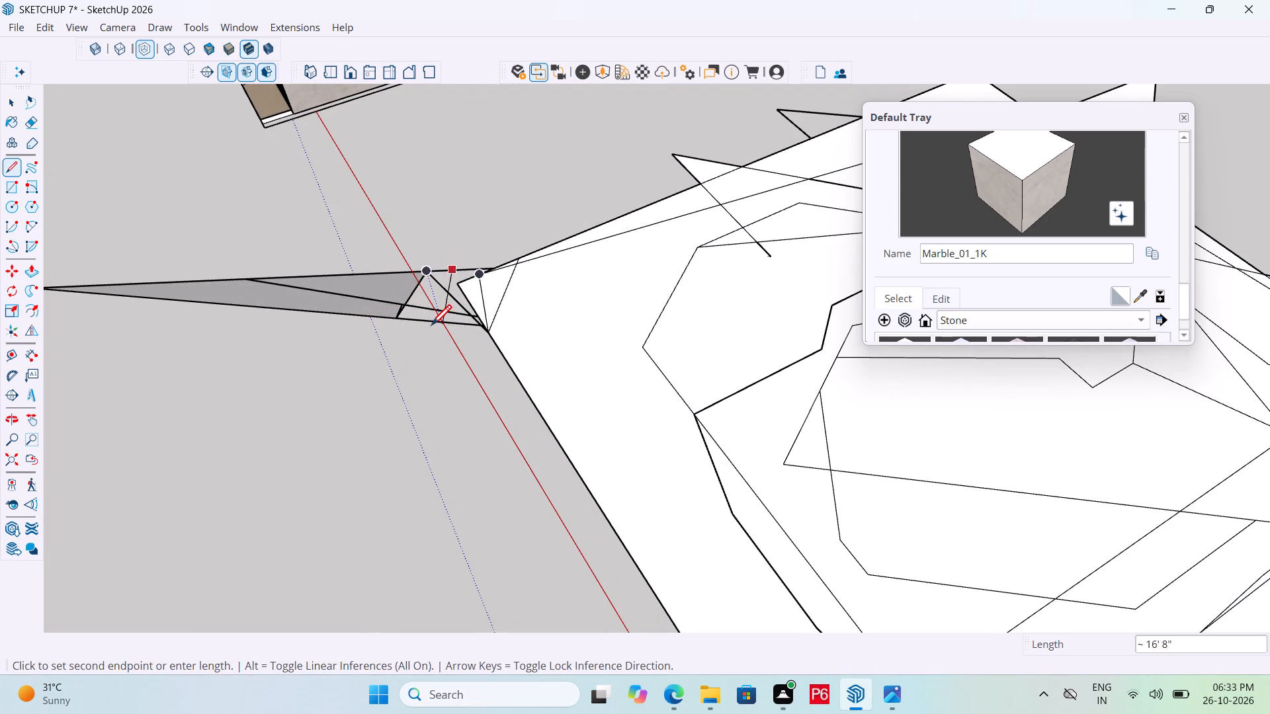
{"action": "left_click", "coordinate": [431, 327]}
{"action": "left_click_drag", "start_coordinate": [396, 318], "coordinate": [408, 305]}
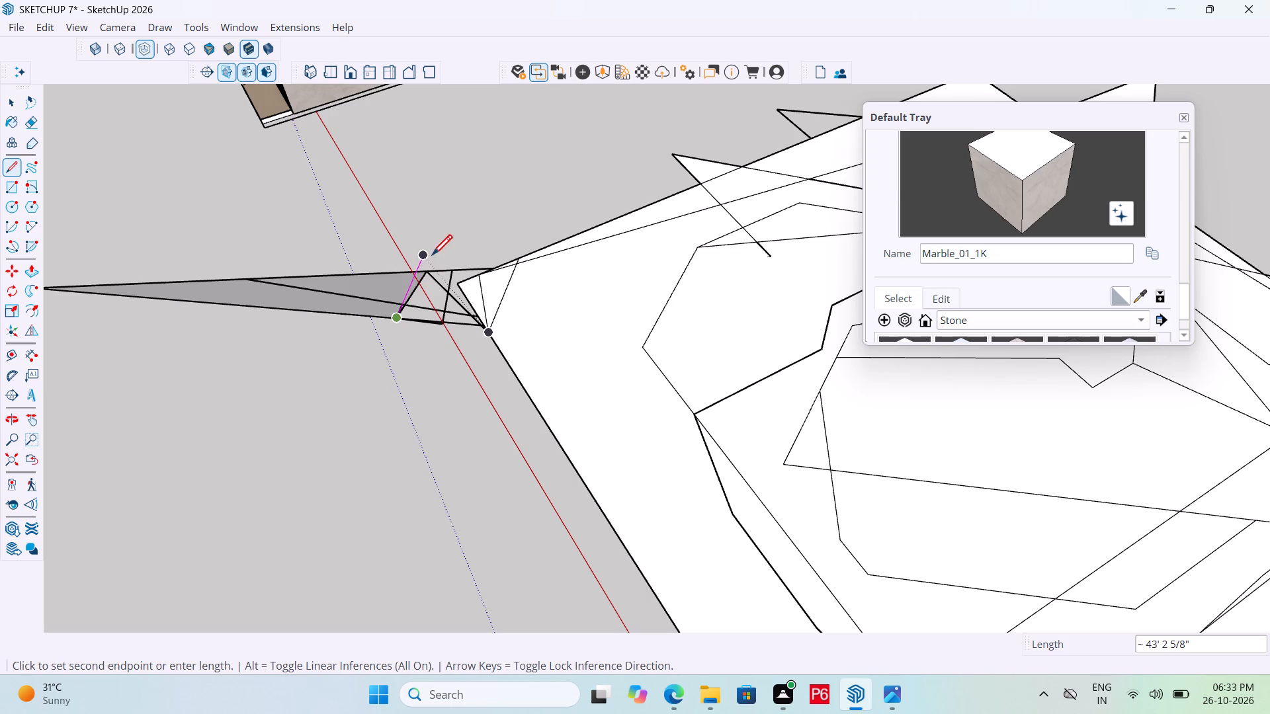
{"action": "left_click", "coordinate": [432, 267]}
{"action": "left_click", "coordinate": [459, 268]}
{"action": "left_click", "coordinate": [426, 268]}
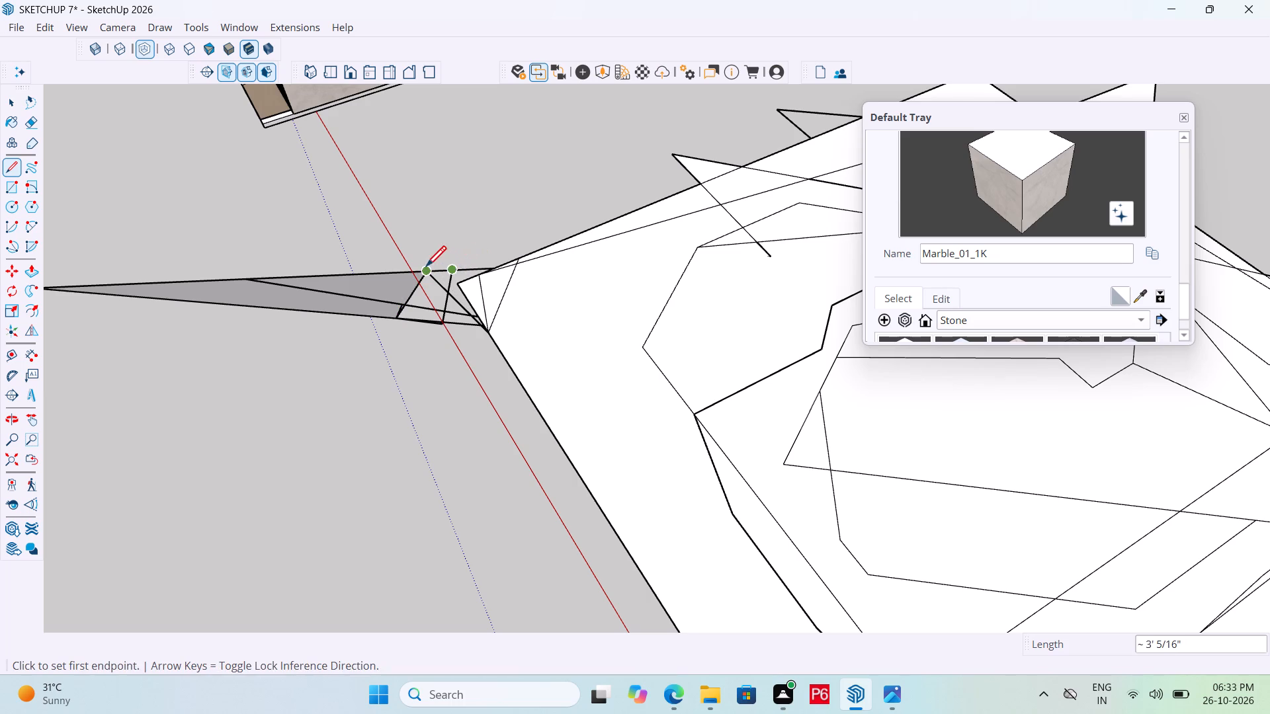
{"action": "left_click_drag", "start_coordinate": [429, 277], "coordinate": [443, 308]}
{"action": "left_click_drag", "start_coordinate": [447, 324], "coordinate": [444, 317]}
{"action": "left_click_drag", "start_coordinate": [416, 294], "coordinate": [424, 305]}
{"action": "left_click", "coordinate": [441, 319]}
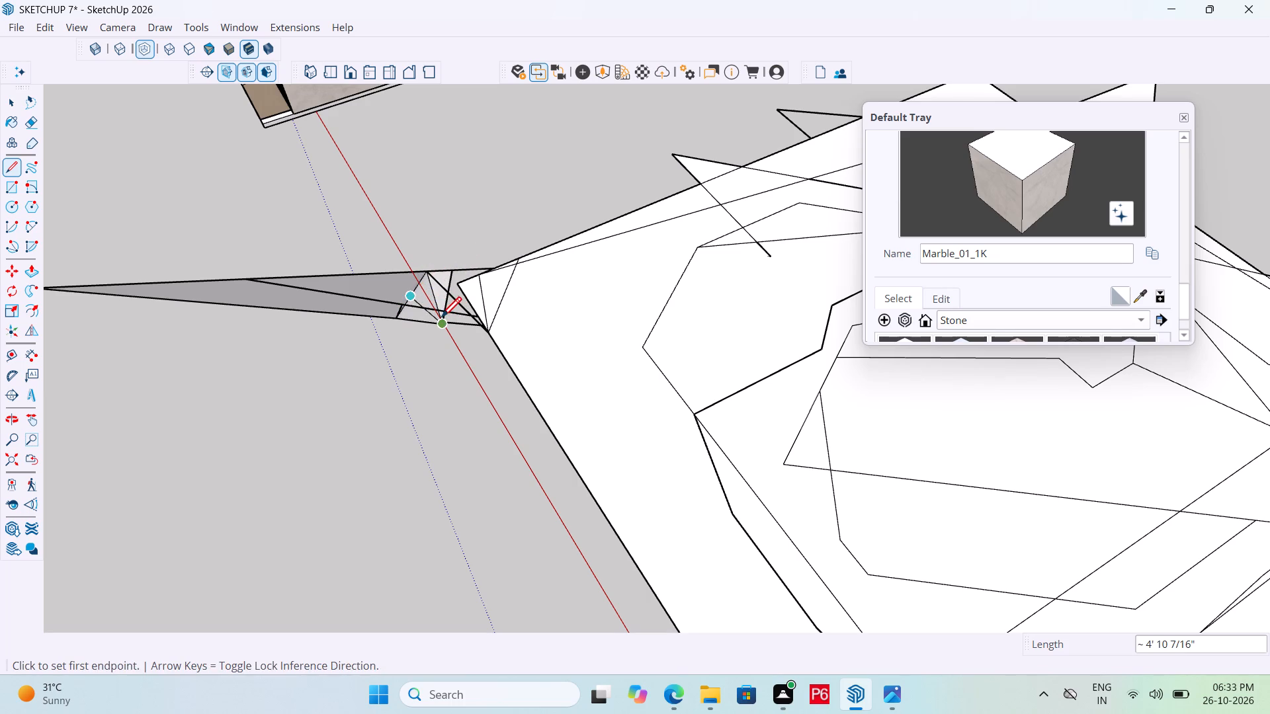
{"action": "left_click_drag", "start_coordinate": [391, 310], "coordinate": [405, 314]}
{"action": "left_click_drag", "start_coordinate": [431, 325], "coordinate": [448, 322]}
Erase the narrow spike outside the face's corner, including its long edges and all the short lines crossing it.
{"action": "scroll", "coordinate": [467, 339], "scroll_direction": "up", "scroll_amount": 6}
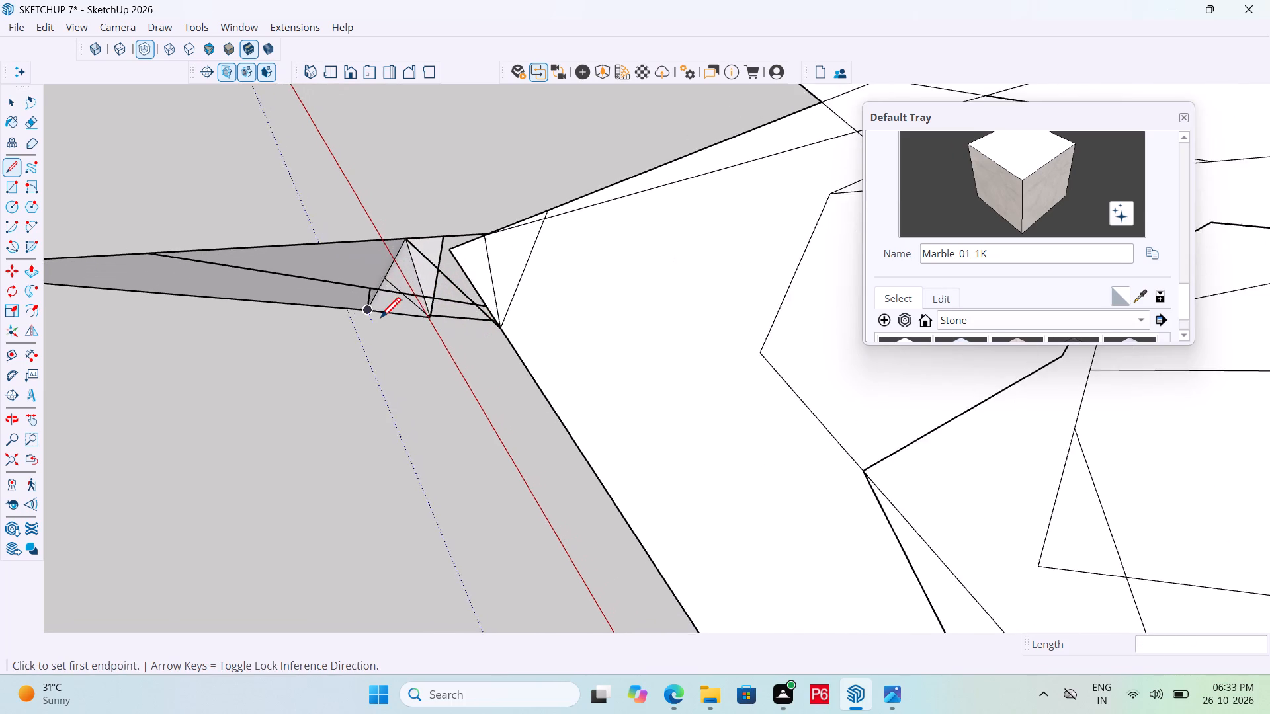
{"action": "scroll", "coordinate": [380, 320], "scroll_direction": "up", "scroll_amount": 5}
{"action": "scroll", "coordinate": [651, 315], "scroll_direction": "down", "scroll_amount": 19}
{"action": "key", "text": "e"}
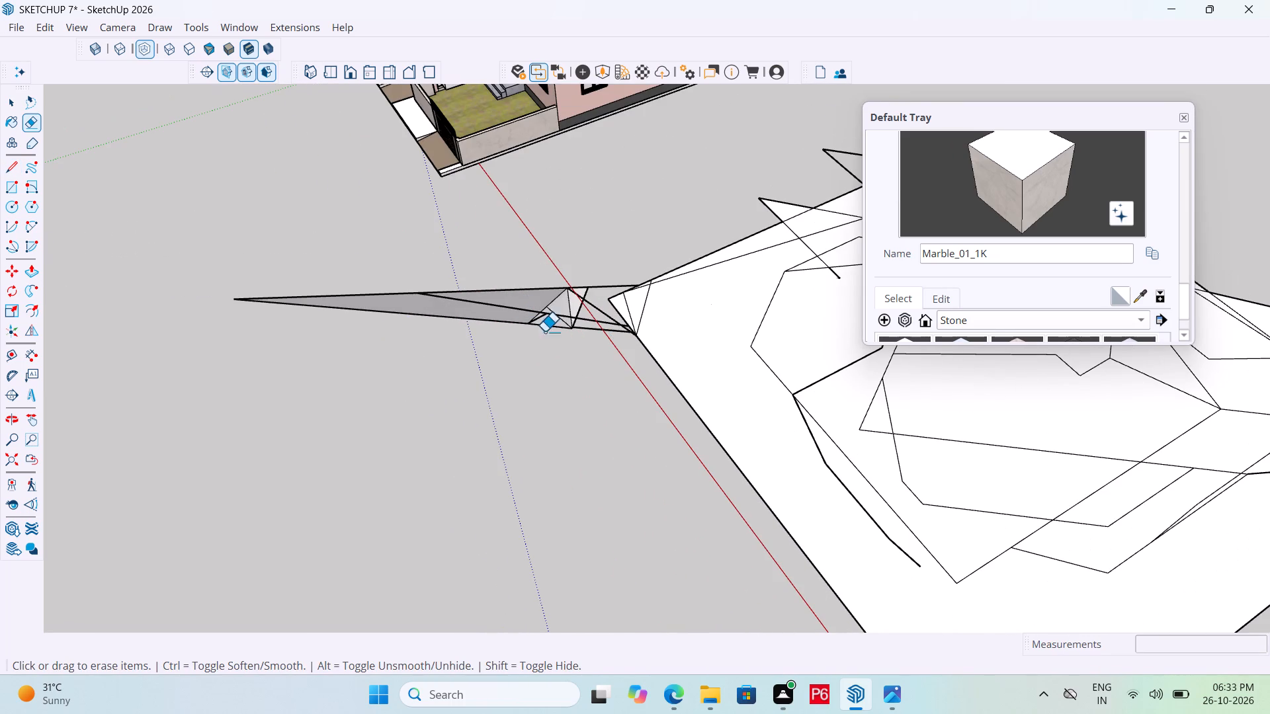
{"action": "left_click_drag", "start_coordinate": [570, 299], "coordinate": [548, 283]}
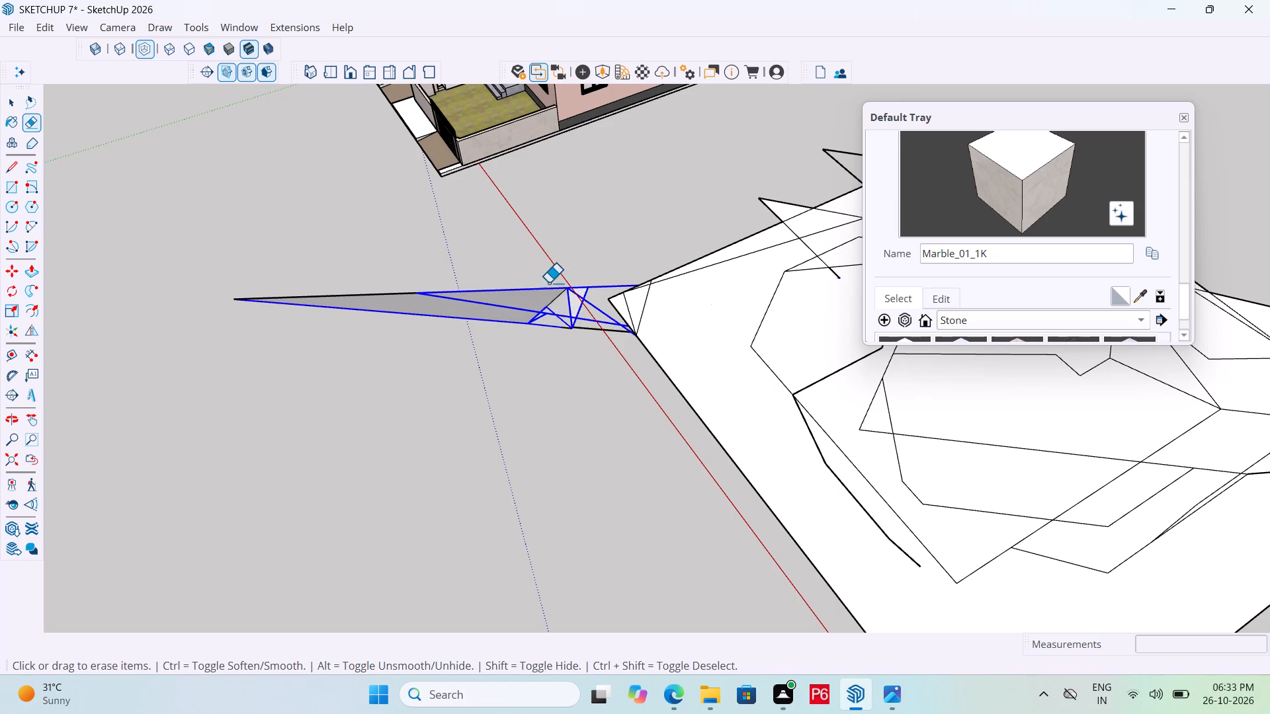
{"action": "left_click_drag", "start_coordinate": [548, 283], "coordinate": [513, 297]}
{"action": "left_click_drag", "start_coordinate": [564, 303], "coordinate": [567, 316]}
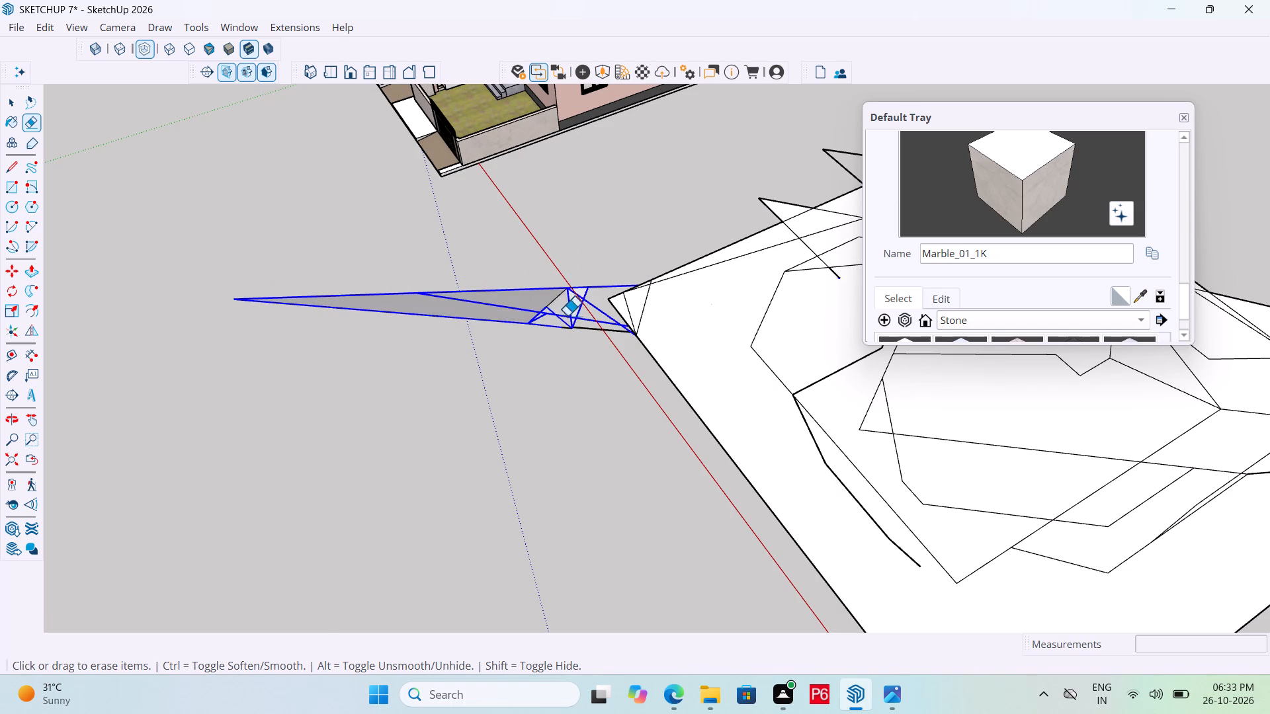
{"action": "left_click_drag", "start_coordinate": [567, 316], "coordinate": [568, 331]}
{"action": "scroll", "coordinate": [397, 374], "scroll_direction": "down", "scroll_amount": 5}
{"action": "left_click", "coordinate": [523, 339]}
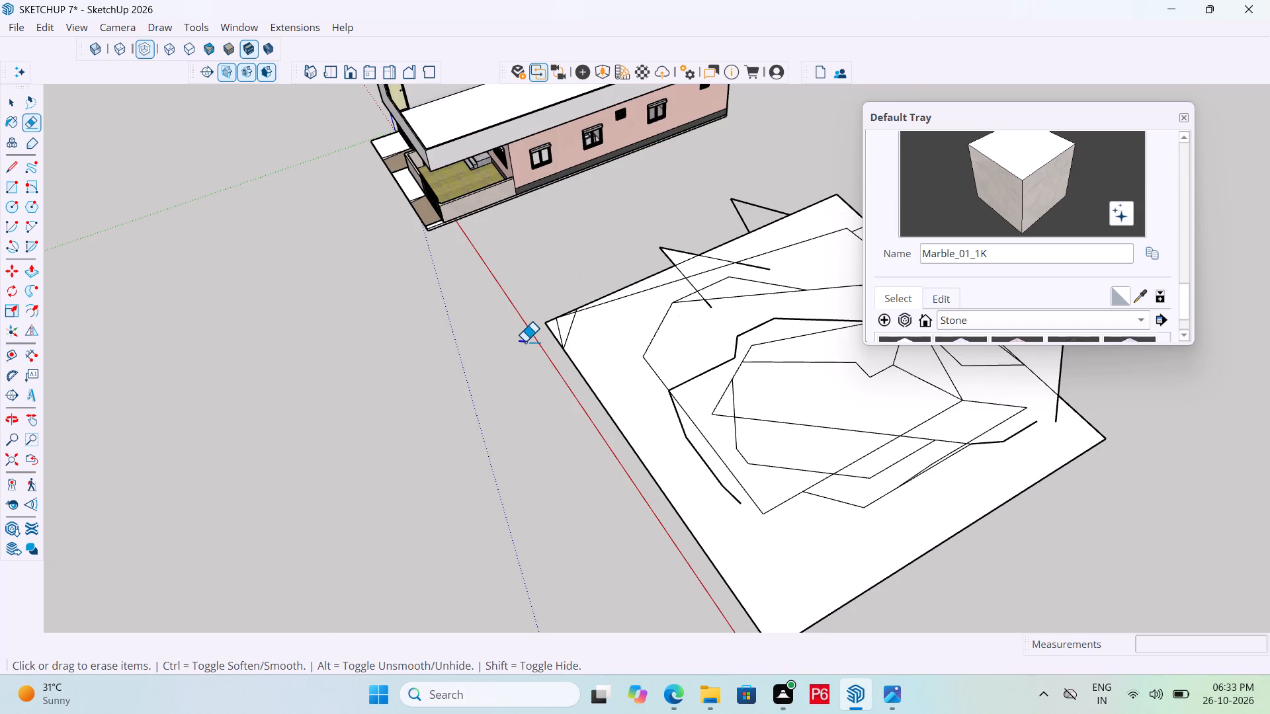
Erase the line points that overhang the face's outer edges on the house side and at the far corner.
{"action": "scroll", "coordinate": [378, 383], "scroll_direction": "down", "scroll_amount": 5}
{"action": "left_click_drag", "start_coordinate": [561, 304], "coordinate": [656, 251]}
{"action": "left_click", "coordinate": [656, 251]}
{"action": "left_click_drag", "start_coordinate": [742, 254], "coordinate": [792, 333]}
{"action": "left_click_drag", "start_coordinate": [804, 344], "coordinate": [835, 378]}
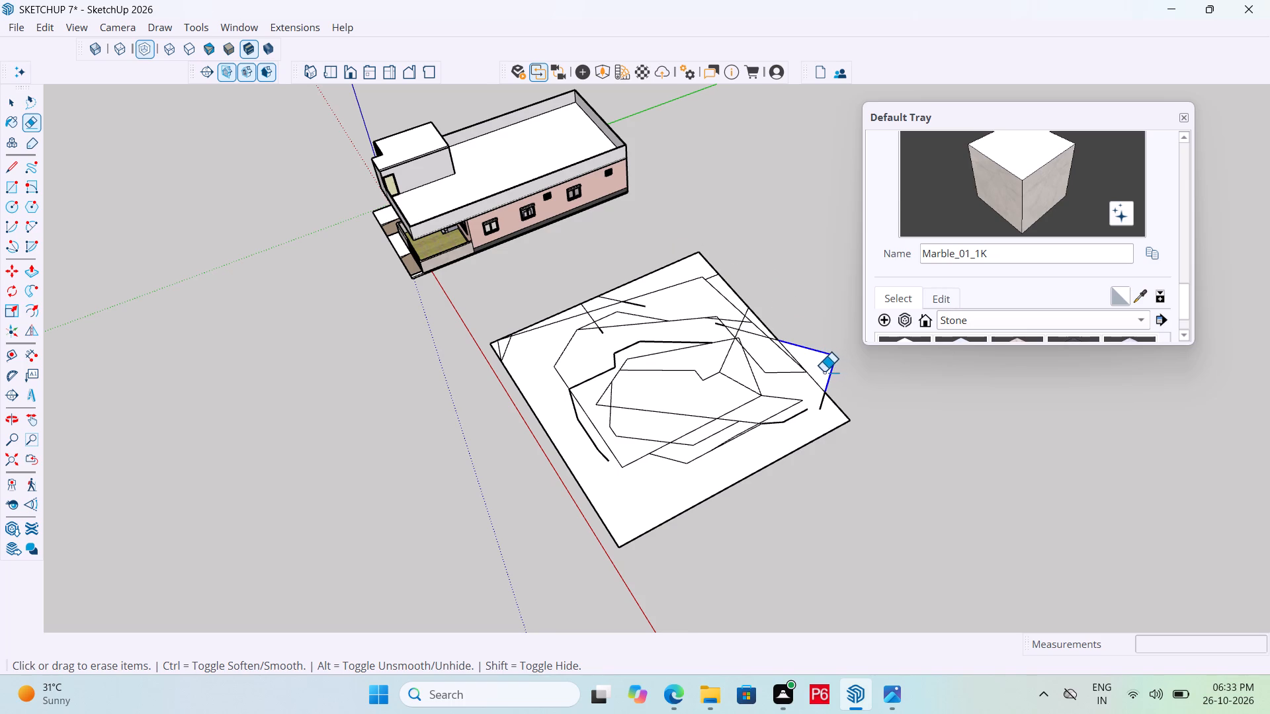
{"action": "key", "text": "e"}
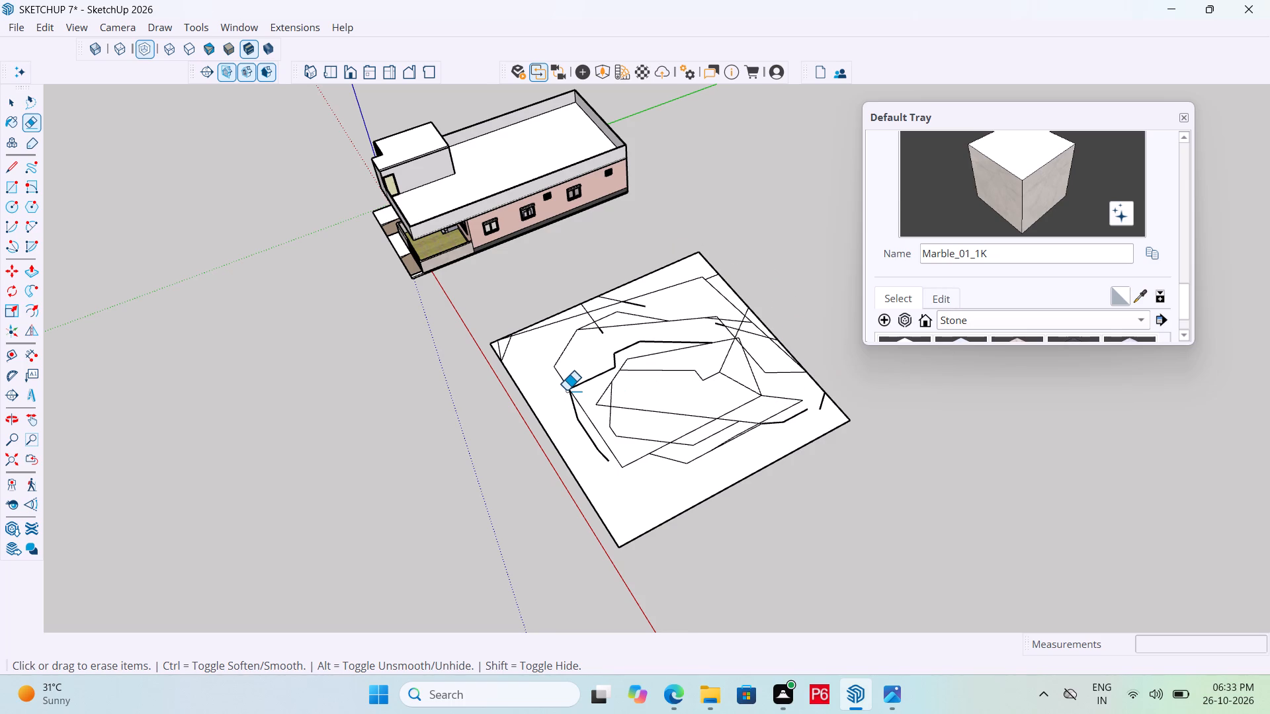
Draw overlapping rectangles on the face near its corner closest to the red axis, starting with one about 11' by 10'.
{"action": "key", "text": "r"}
{"action": "left_click", "coordinate": [534, 370]}
{"action": "double_click", "coordinate": [595, 380]}
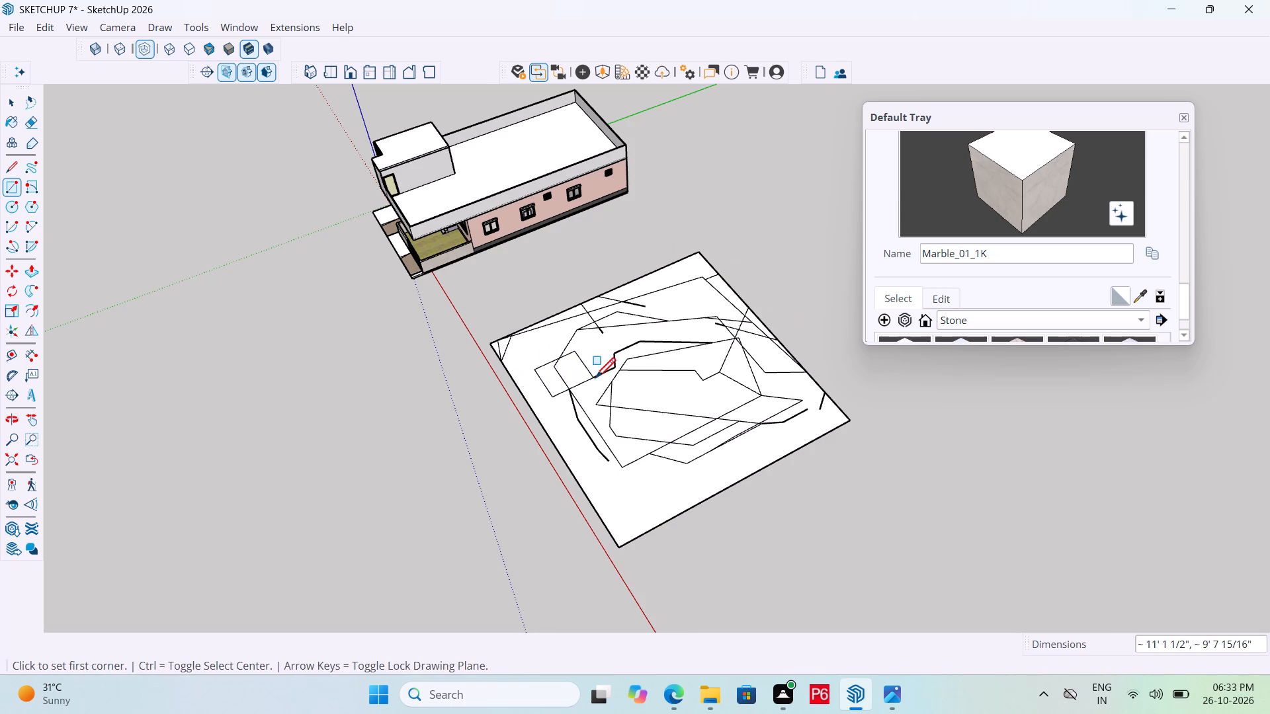
{"action": "left_click_drag", "start_coordinate": [565, 368], "coordinate": [609, 381]}
{"action": "left_click", "coordinate": [626, 385]}
{"action": "left_click_drag", "start_coordinate": [599, 374], "coordinate": [607, 374]}
{"action": "left_click_drag", "start_coordinate": [609, 374], "coordinate": [640, 374]}
{"action": "left_click", "coordinate": [668, 378]}
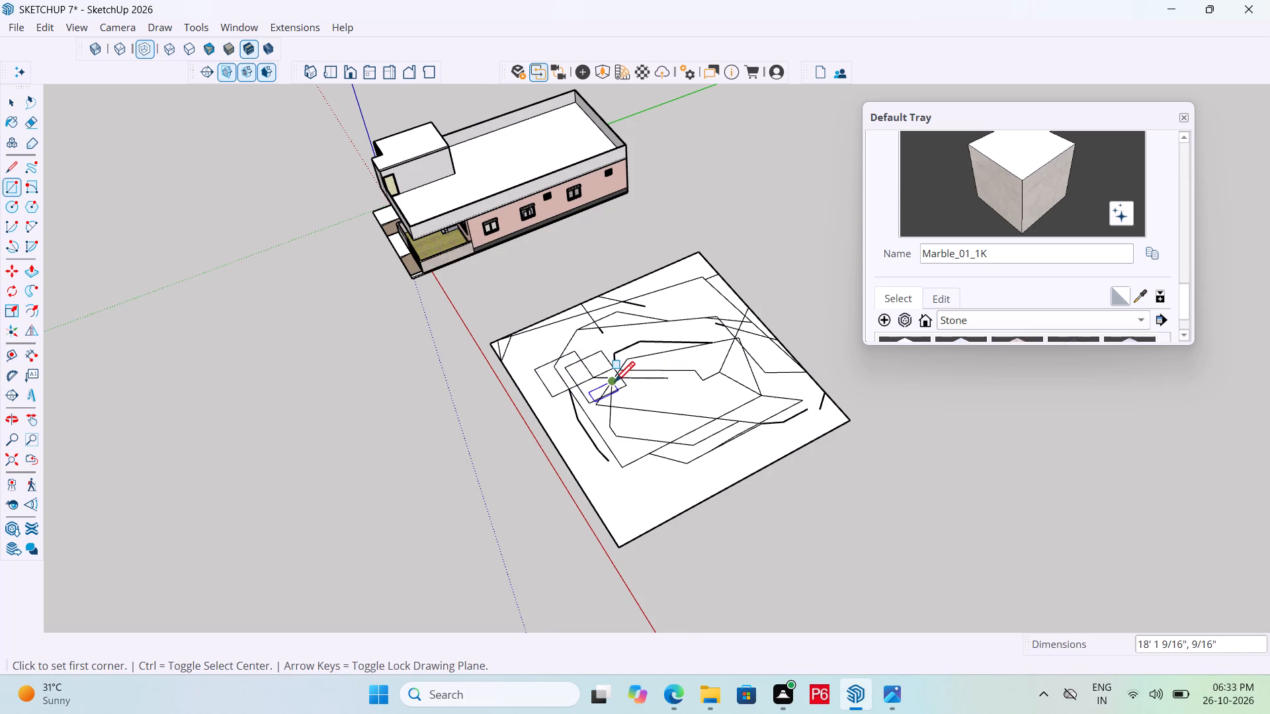
Add more overlapping rectangles across the inner outlines on the red-axis half of the face, down toward the loops' near end.
{"action": "left_click_drag", "start_coordinate": [614, 384], "coordinate": [642, 393]}
{"action": "left_click", "coordinate": [661, 406]}
{"action": "left_click_drag", "start_coordinate": [640, 408], "coordinate": [667, 412]}
{"action": "left_click", "coordinate": [698, 420]}
{"action": "left_click_drag", "start_coordinate": [583, 422], "coordinate": [638, 426]}
{"action": "left_click", "coordinate": [649, 428]}
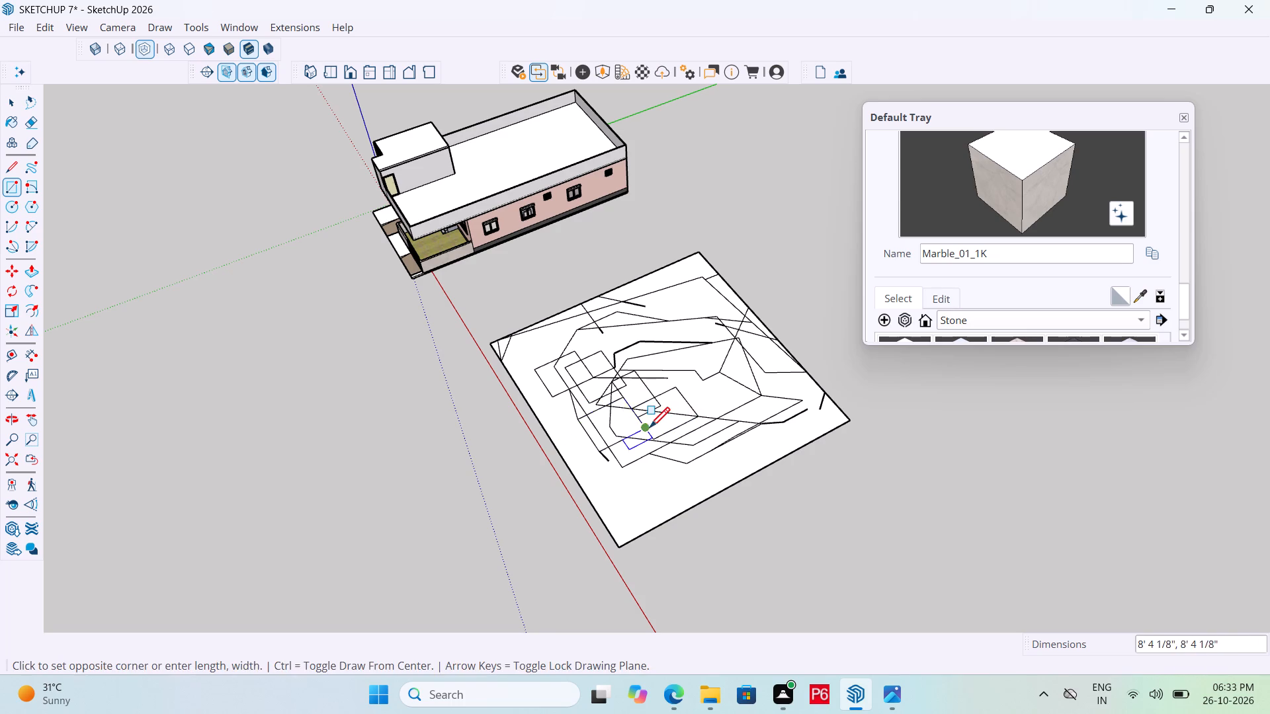
{"action": "left_click_drag", "start_coordinate": [603, 430], "coordinate": [671, 444]}
{"action": "left_click", "coordinate": [669, 444]}
{"action": "left_click_drag", "start_coordinate": [527, 385], "coordinate": [569, 395]}
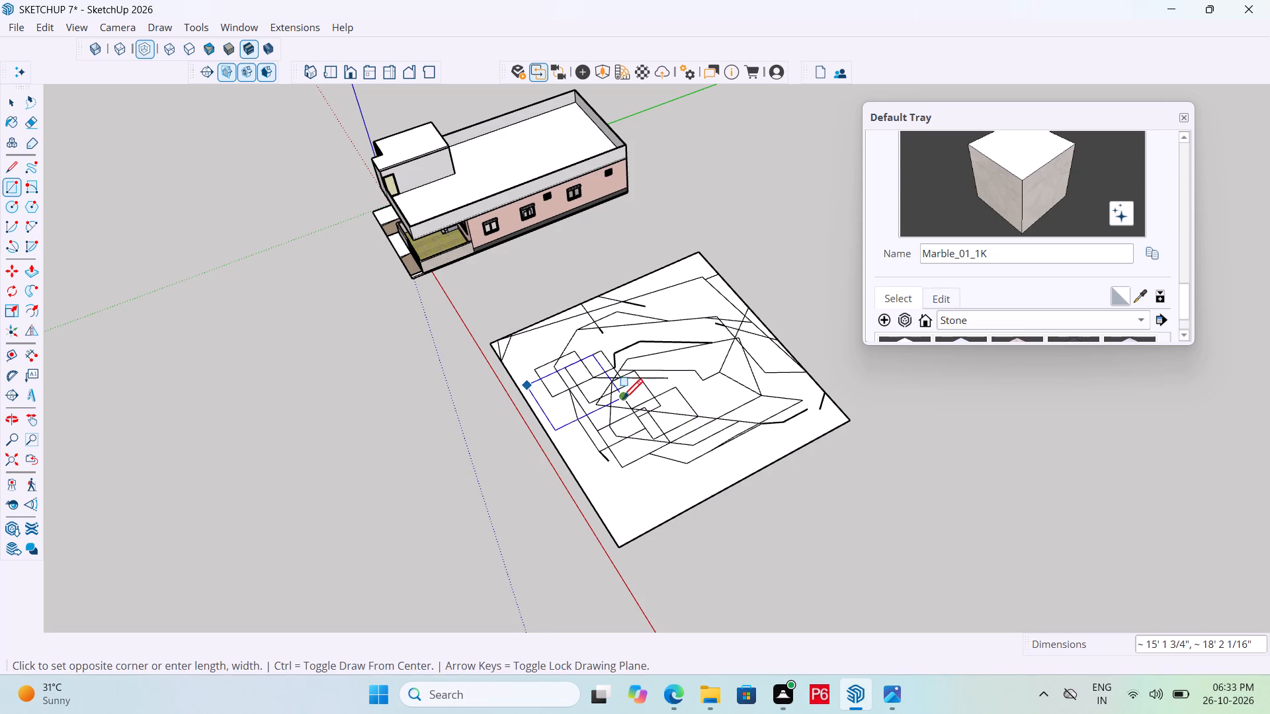
{"action": "left_click", "coordinate": [621, 401]}
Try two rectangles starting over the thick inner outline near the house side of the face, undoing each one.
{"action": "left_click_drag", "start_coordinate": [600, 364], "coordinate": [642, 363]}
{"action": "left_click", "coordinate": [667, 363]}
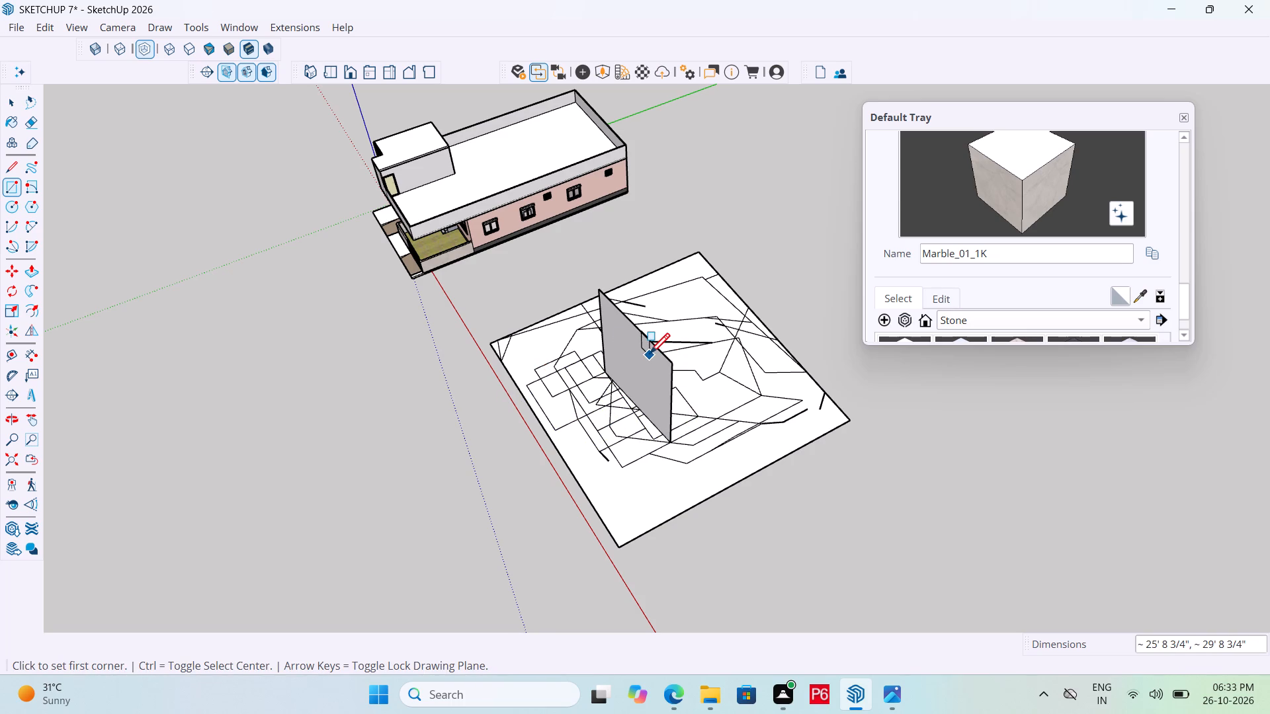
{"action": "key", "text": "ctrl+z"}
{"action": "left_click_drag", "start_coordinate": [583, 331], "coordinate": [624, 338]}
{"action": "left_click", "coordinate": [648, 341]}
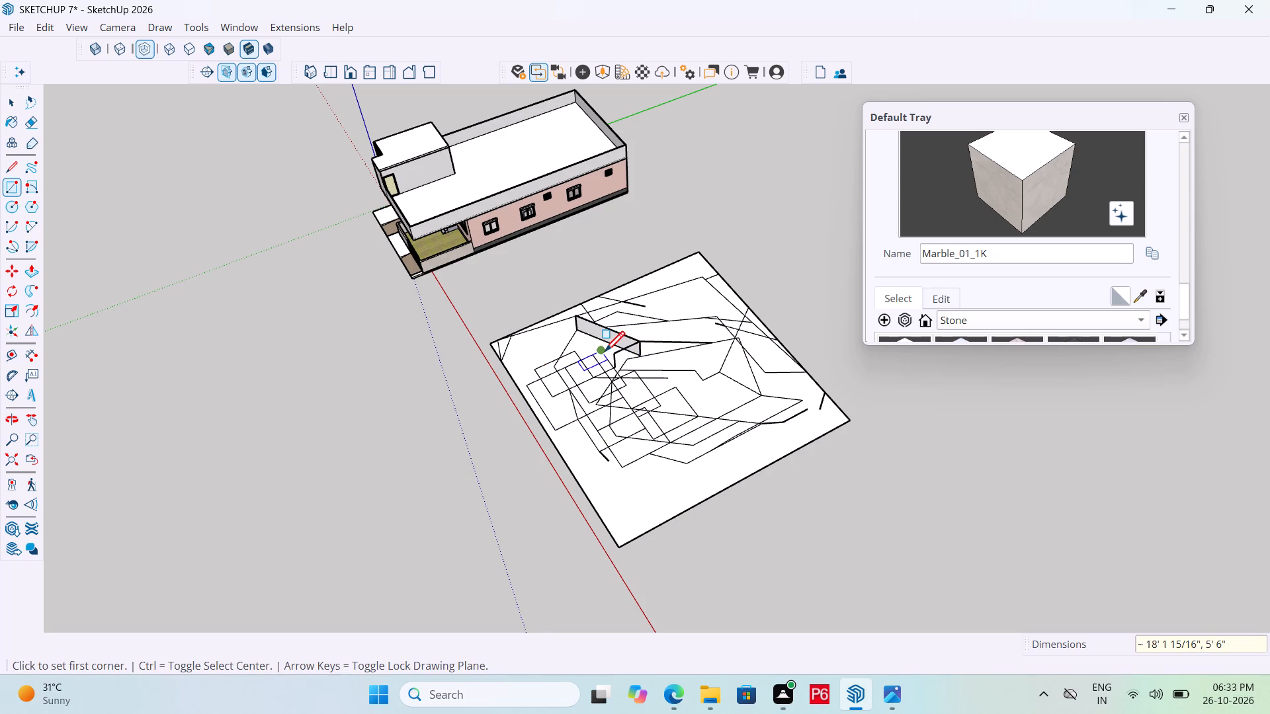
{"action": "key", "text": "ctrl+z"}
Draw a rectangle flat on the face across the bend of the thick inner outline.
{"action": "left_click_drag", "start_coordinate": [571, 340], "coordinate": [628, 352]}
{"action": "left_click", "coordinate": [656, 356]}
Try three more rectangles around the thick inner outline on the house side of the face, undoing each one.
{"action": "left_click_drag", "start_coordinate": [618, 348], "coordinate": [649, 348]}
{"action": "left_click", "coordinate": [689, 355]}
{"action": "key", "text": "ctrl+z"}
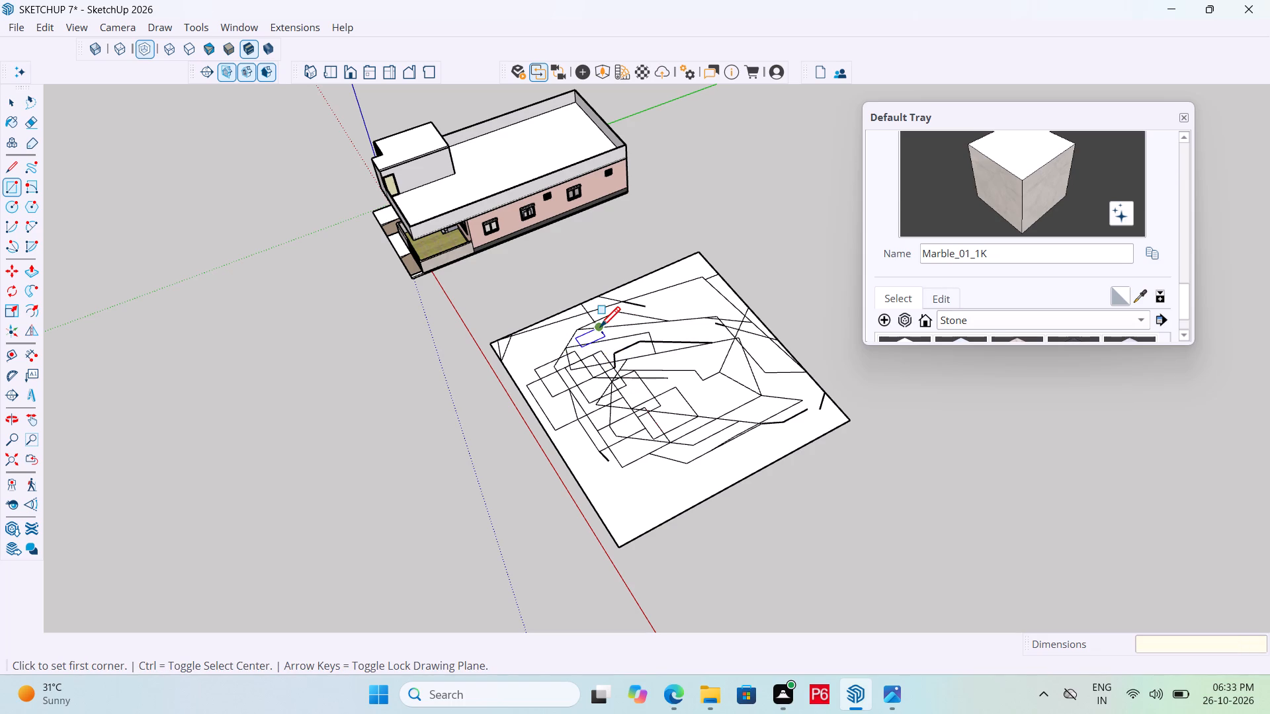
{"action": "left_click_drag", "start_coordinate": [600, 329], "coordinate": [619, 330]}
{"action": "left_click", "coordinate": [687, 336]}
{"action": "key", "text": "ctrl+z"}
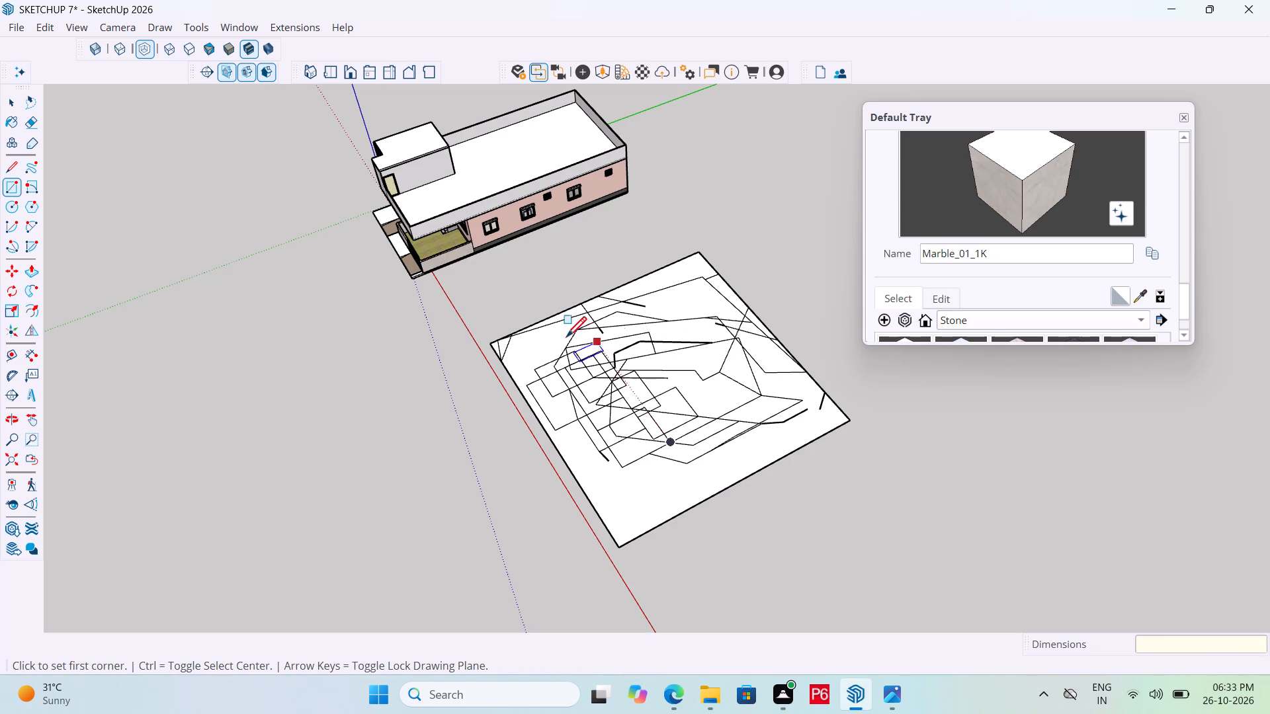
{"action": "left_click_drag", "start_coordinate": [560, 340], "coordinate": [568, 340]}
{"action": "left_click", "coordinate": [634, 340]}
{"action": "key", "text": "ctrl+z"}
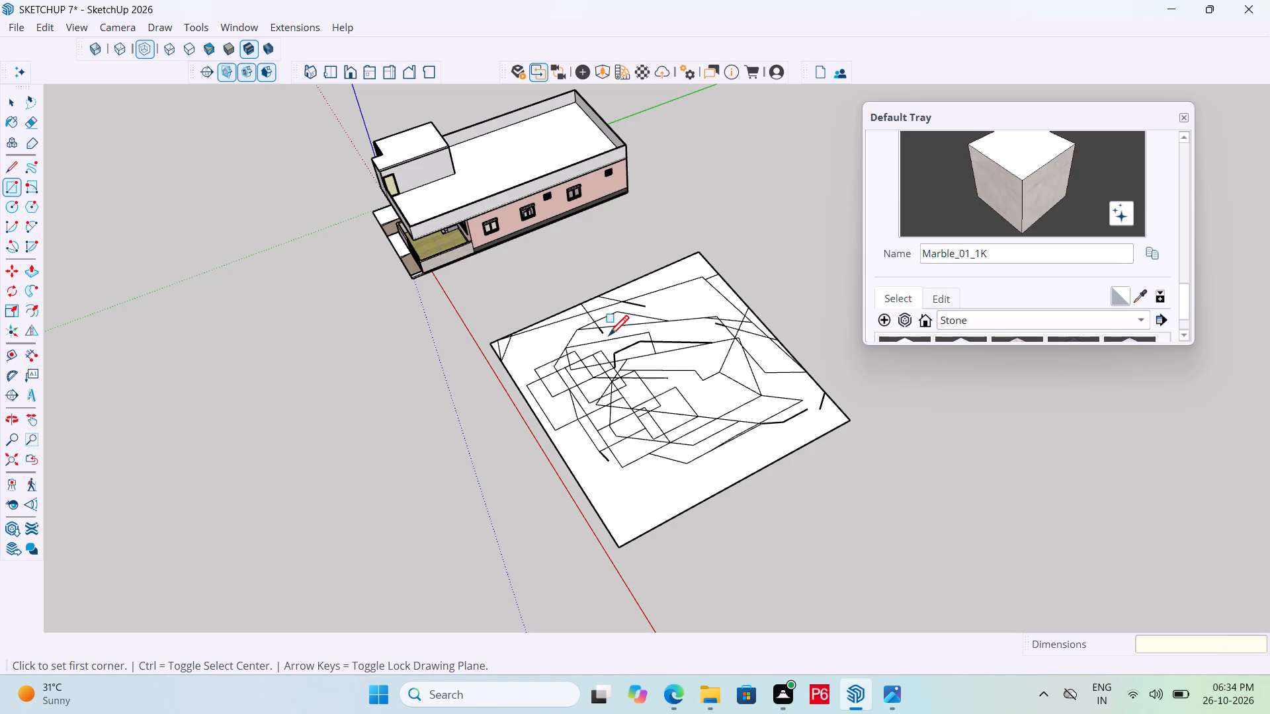
Draw three narrow rectangles on the face, two toward its far corner and one just inside the thick inner outline.
{"action": "left_click_drag", "start_coordinate": [608, 327], "coordinate": [618, 323]}
{"action": "left_click", "coordinate": [693, 319]}
{"action": "left_click", "coordinate": [653, 322]}
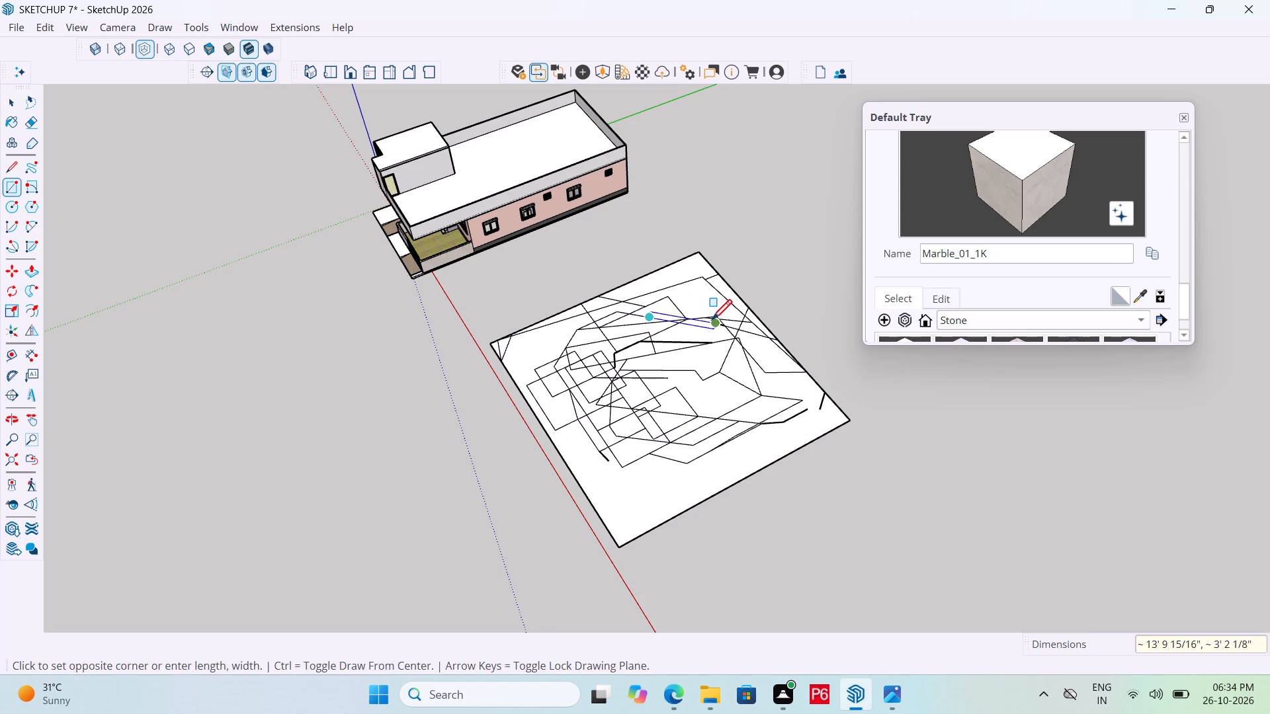
{"action": "left_click", "coordinate": [712, 322]}
{"action": "left_click_drag", "start_coordinate": [644, 353], "coordinate": [658, 353]}
{"action": "left_click", "coordinate": [700, 352]}
Draw several overlapping rectangles over the middle of the inner loops, ending with one about 15' 7" by 11' 1".
{"action": "left_click_drag", "start_coordinate": [631, 363], "coordinate": [634, 364]}
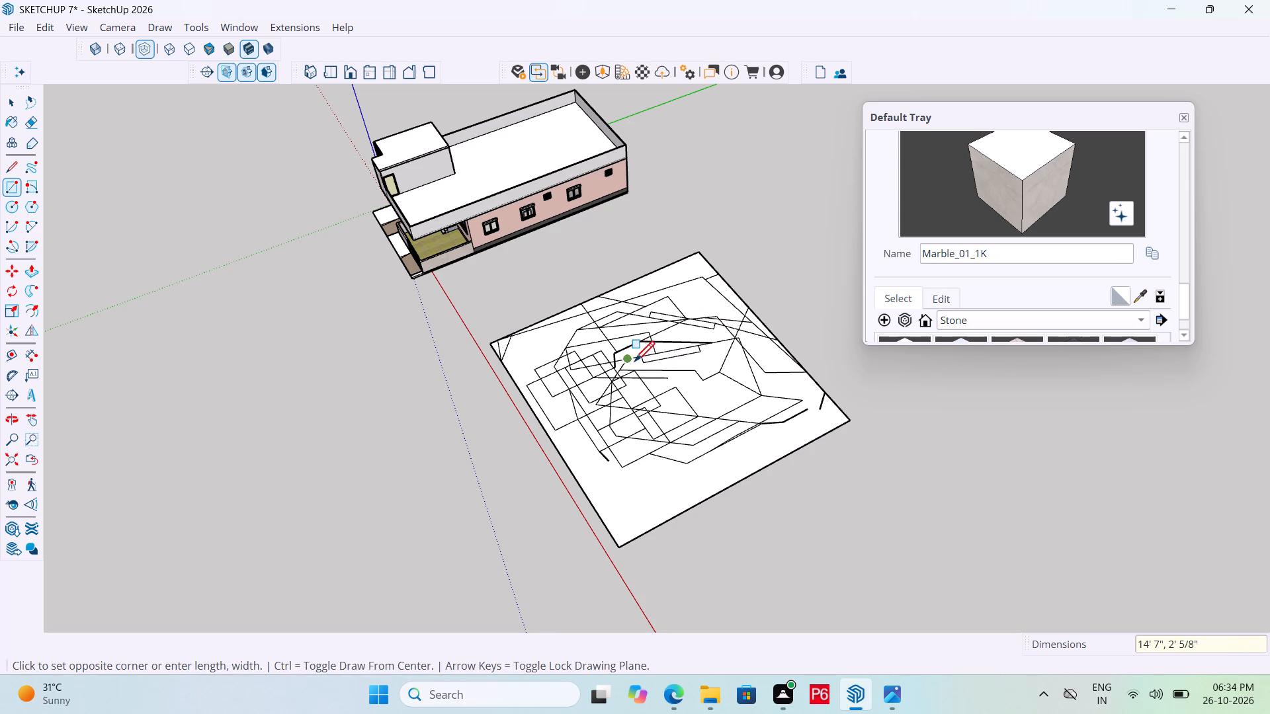
{"action": "left_click_drag", "start_coordinate": [634, 364], "coordinate": [642, 366]}
{"action": "left_click", "coordinate": [693, 376]}
{"action": "left_click_drag", "start_coordinate": [645, 377], "coordinate": [652, 376]}
{"action": "left_click_drag", "start_coordinate": [655, 376], "coordinate": [674, 376]}
{"action": "left_click", "coordinate": [736, 370]}
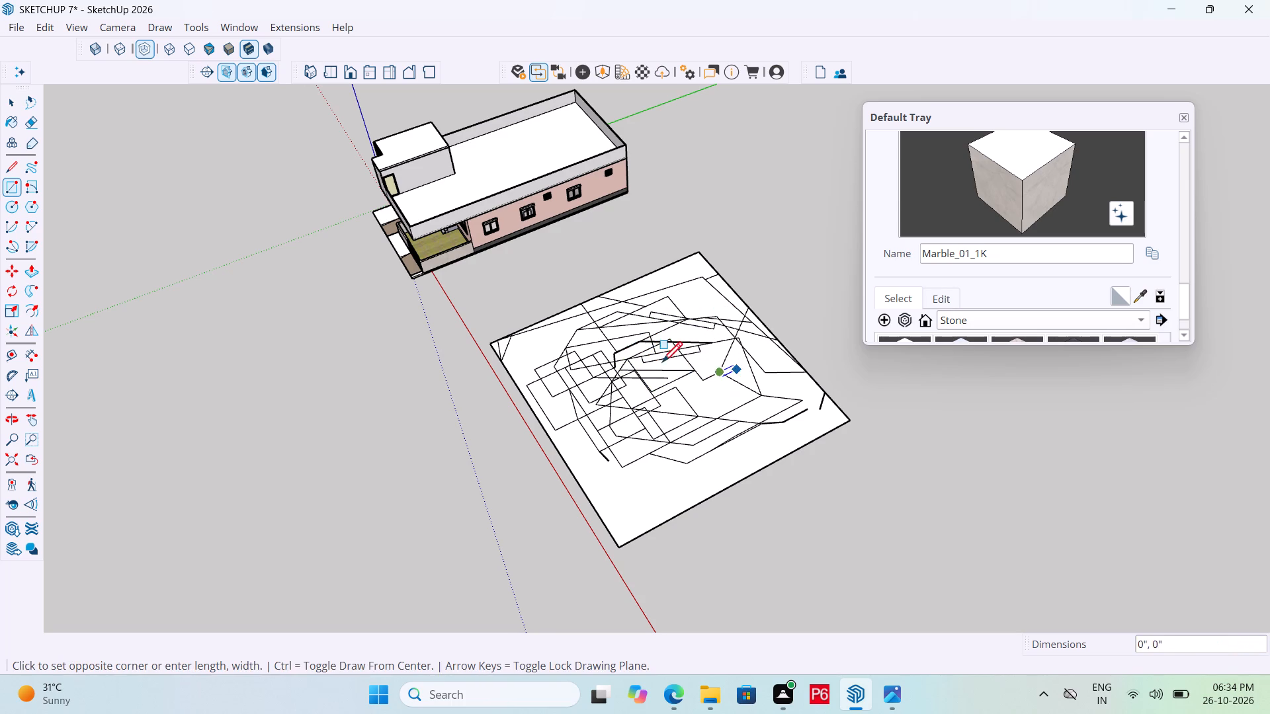
{"action": "left_click", "coordinate": [630, 364]}
{"action": "left_click_drag", "start_coordinate": [672, 368], "coordinate": [690, 369]}
{"action": "double_click", "coordinate": [747, 376]}
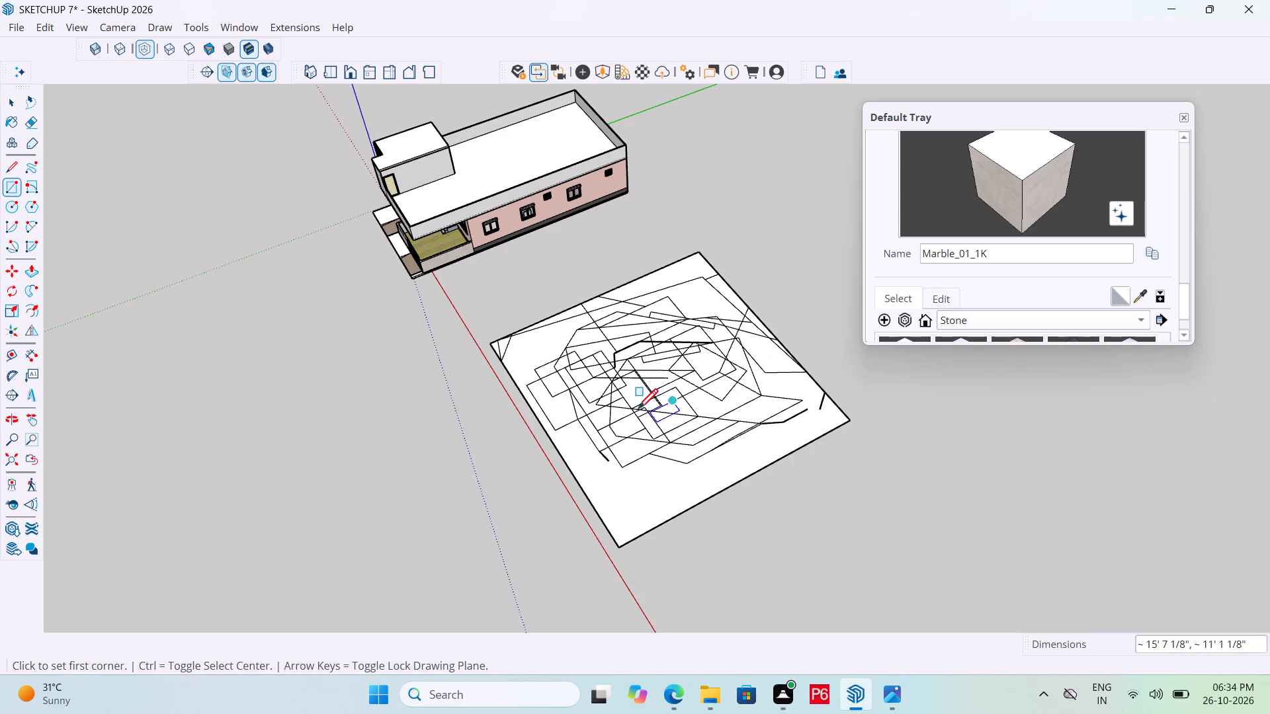
Draw more rectangles across the inner loops' end away from the red axis and along their lower edge.
{"action": "left_click_drag", "start_coordinate": [635, 411], "coordinate": [671, 409]}
{"action": "left_click", "coordinate": [749, 411]}
{"action": "left_click_drag", "start_coordinate": [715, 402], "coordinate": [724, 401]}
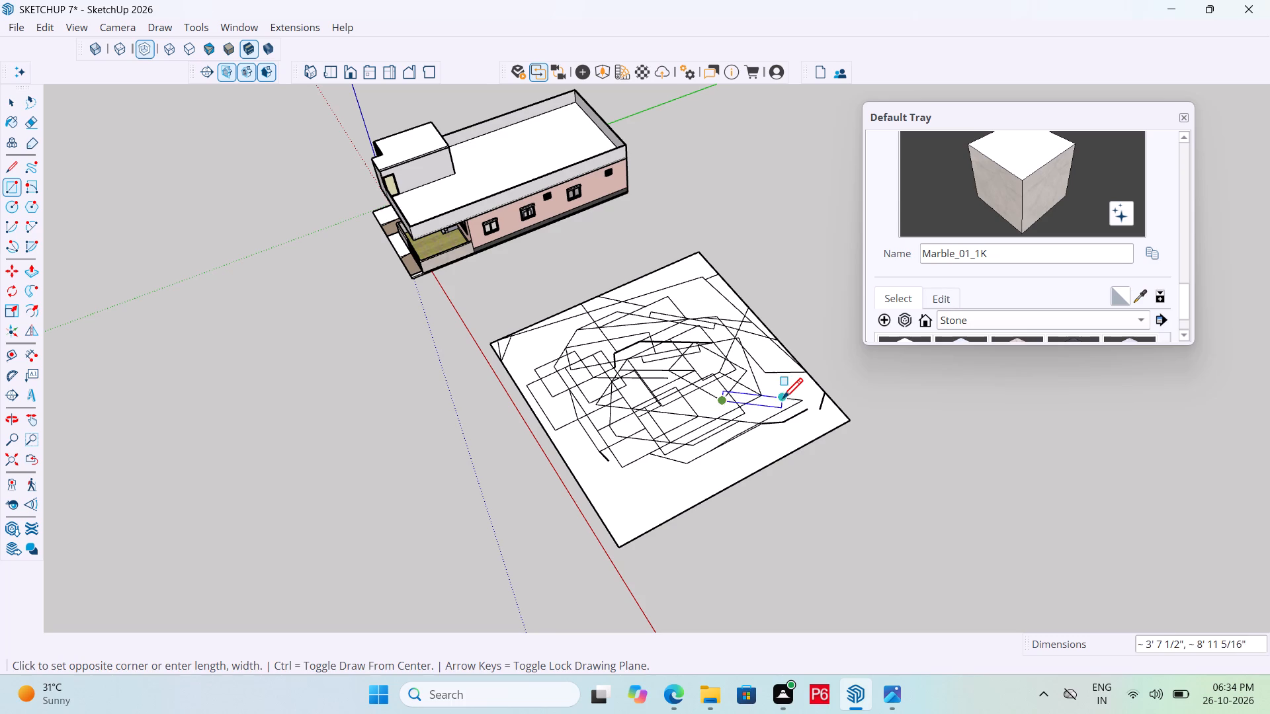
{"action": "left_click", "coordinate": [783, 401]}
{"action": "left_click", "coordinate": [691, 389]}
{"action": "left_click", "coordinate": [738, 366]}
{"action": "left_click_drag", "start_coordinate": [698, 409], "coordinate": [722, 409]}
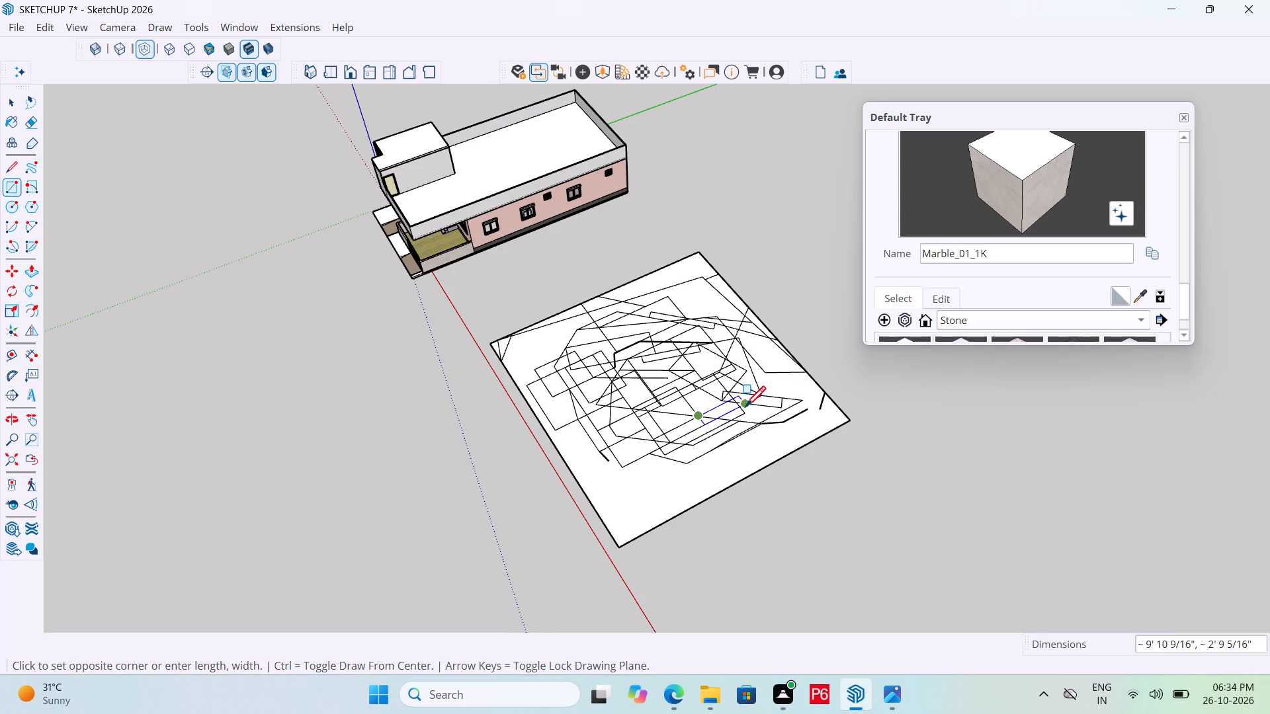
{"action": "left_click", "coordinate": [745, 409]}
Add overlapping rectangles in the middle and lower part of the inner loops, filling the spaces between existing ones.
{"action": "left_click_drag", "start_coordinate": [662, 409], "coordinate": [693, 411]}
{"action": "left_click", "coordinate": [719, 405]}
{"action": "left_click_drag", "start_coordinate": [688, 412], "coordinate": [732, 413]}
{"action": "left_click", "coordinate": [747, 413]}
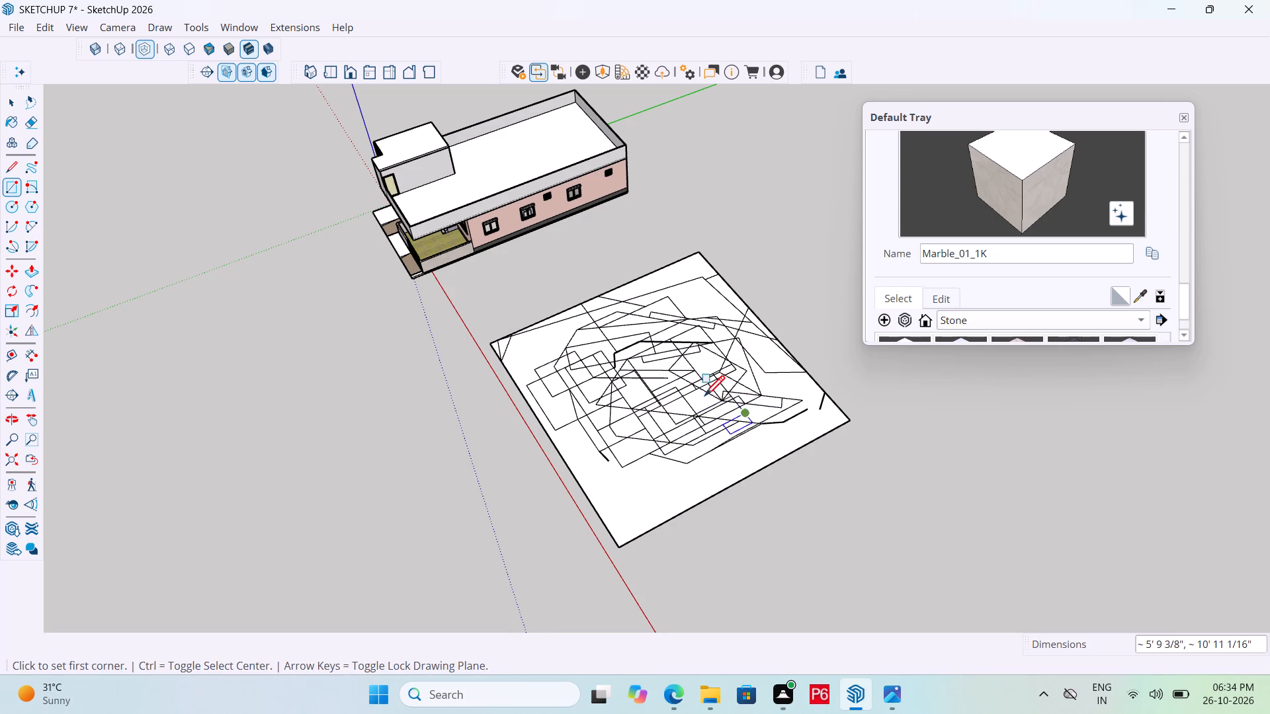
{"action": "left_click_drag", "start_coordinate": [646, 381], "coordinate": [673, 381]}
{"action": "double_click", "coordinate": [714, 381]}
Draw further overlapping rectangles from the loops' red-axis side to their centre, ending with one about 7' 2" by 12' 11".
{"action": "left_click_drag", "start_coordinate": [575, 398], "coordinate": [595, 399]}
{"action": "left_click", "coordinate": [636, 406]}
{"action": "left_click_drag", "start_coordinate": [603, 412], "coordinate": [636, 415]}
{"action": "left_click", "coordinate": [668, 418]}
{"action": "left_click_drag", "start_coordinate": [626, 432], "coordinate": [653, 430]}
{"action": "left_click", "coordinate": [681, 430]}
{"action": "left_click_drag", "start_coordinate": [649, 381], "coordinate": [692, 383]}
{"action": "double_click", "coordinate": [713, 383]}
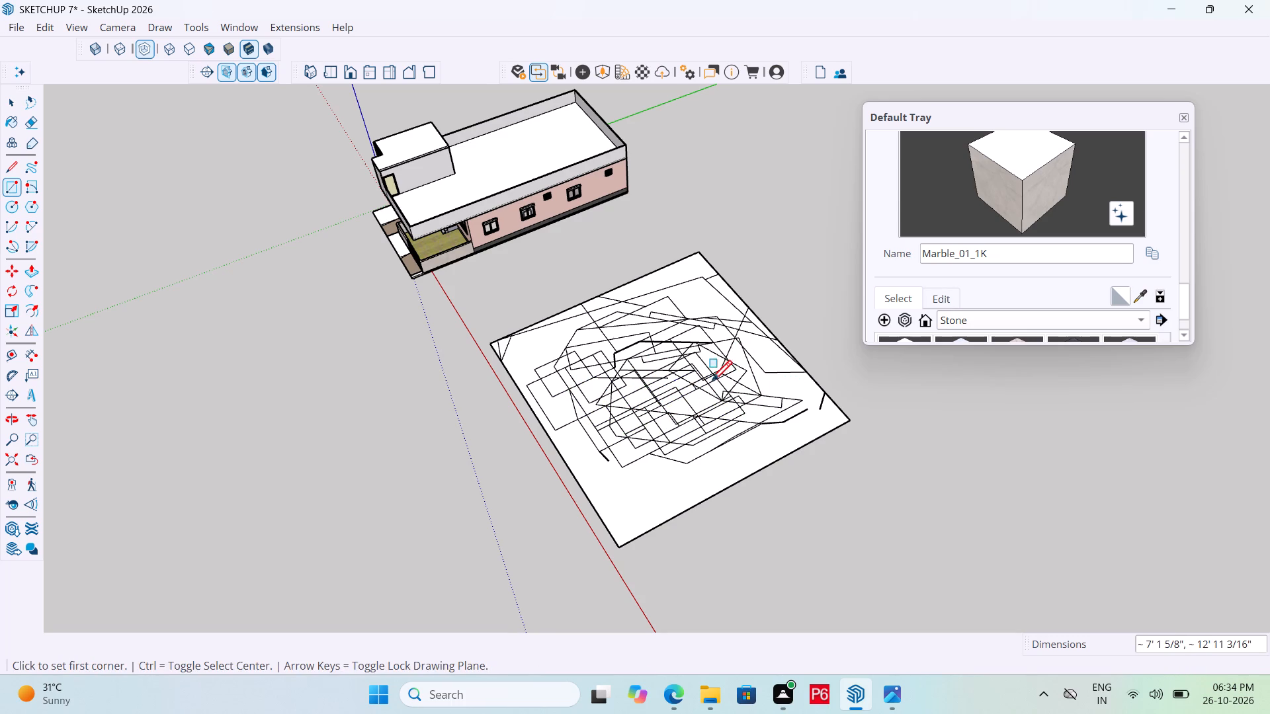
Draw overlapping rectangles across the loops' house-side edge, including ones tilted off the ground face, ending with one about 7' 8" by 10' 3".
{"action": "left_click_drag", "start_coordinate": [615, 361], "coordinate": [648, 356]}
{"action": "left_click", "coordinate": [685, 348]}
{"action": "left_click_drag", "start_coordinate": [590, 337], "coordinate": [598, 333]}
{"action": "left_click", "coordinate": [652, 320]}
{"action": "left_click_drag", "start_coordinate": [584, 338], "coordinate": [605, 346]}
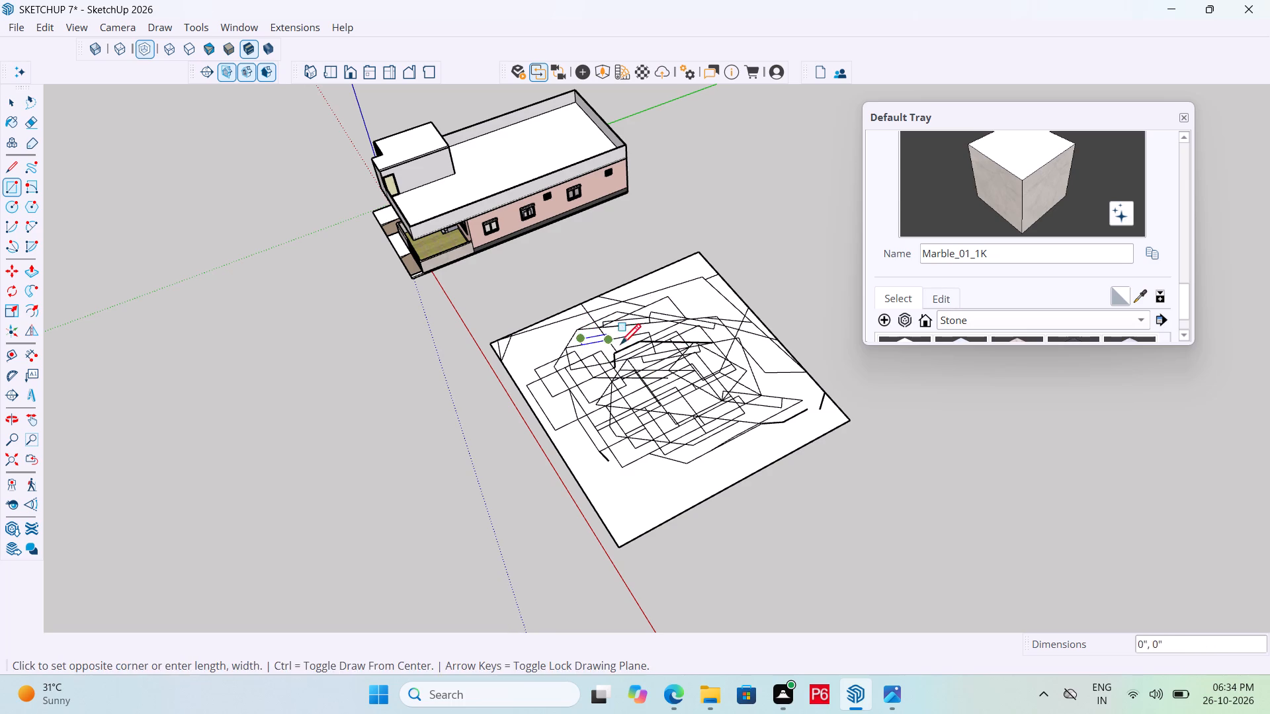
{"action": "left_click", "coordinate": [636, 346]}
{"action": "left_click_drag", "start_coordinate": [626, 334], "coordinate": [652, 329]}
{"action": "double_click", "coordinate": [677, 329]}
{"action": "left_click_drag", "start_coordinate": [656, 325], "coordinate": [682, 329]}
{"action": "left_click", "coordinate": [700, 334]}
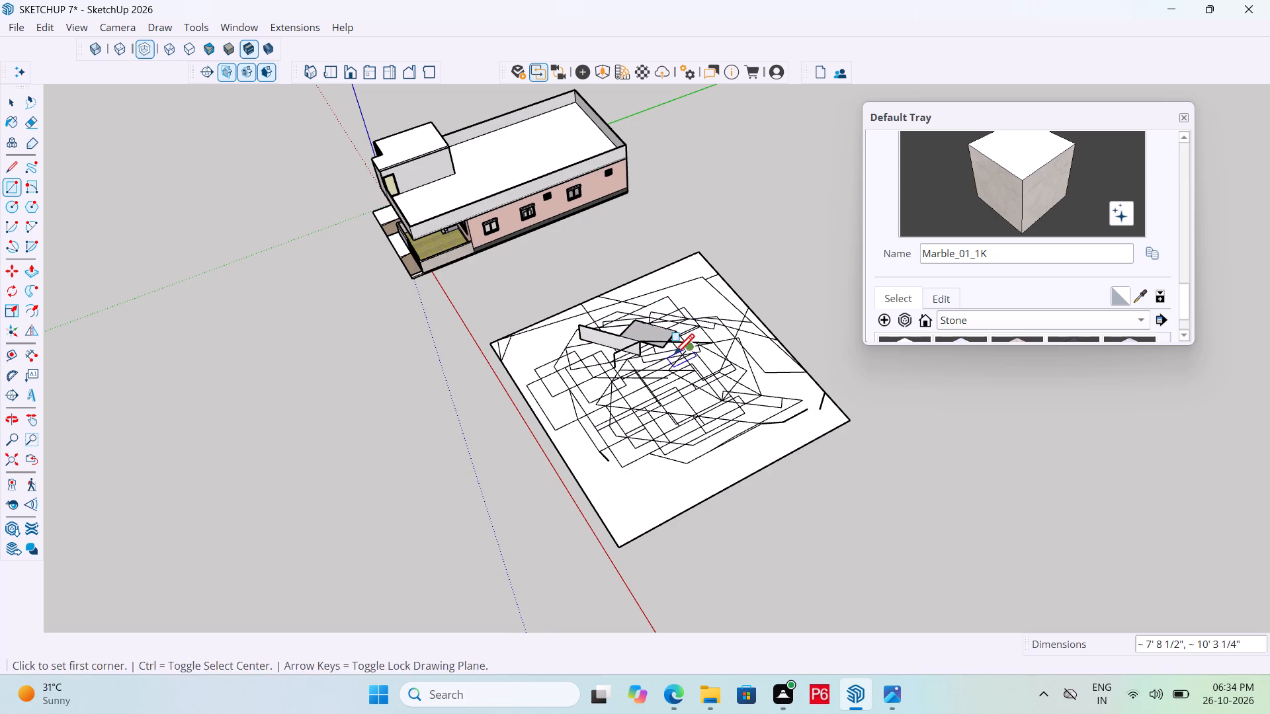
Add small rectangles in the middle of the inner loops, ending with one about 8' 9" by 4' 10".
{"action": "left_click_drag", "start_coordinate": [673, 358], "coordinate": [696, 361]}
{"action": "left_click", "coordinate": [702, 362]}
{"action": "left_click_drag", "start_coordinate": [657, 370], "coordinate": [685, 372]}
{"action": "left_click", "coordinate": [694, 373]}
{"action": "left_click_drag", "start_coordinate": [624, 383], "coordinate": [636, 384]}
{"action": "left_click", "coordinate": [669, 384]}
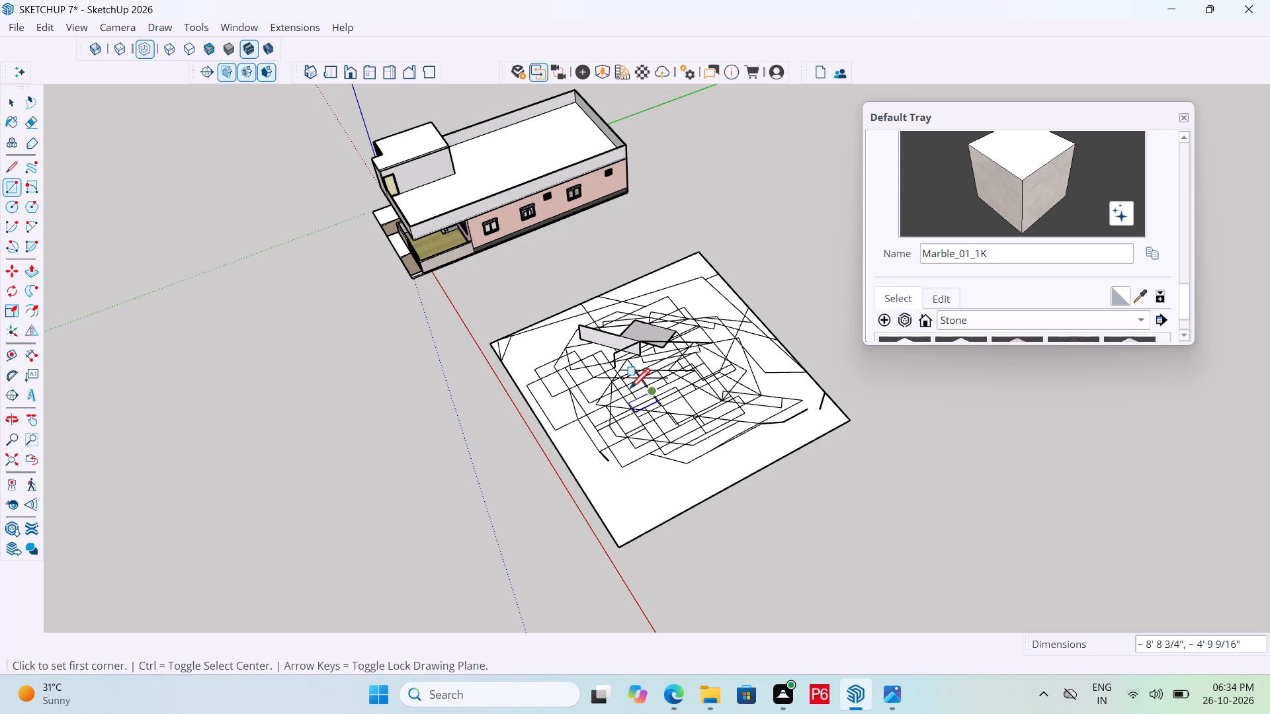
Draw a run of small rectangles down the loops' red-axis side, ending with one about 4' 9" by 7' 5".
{"action": "left_click_drag", "start_coordinate": [627, 391], "coordinate": [621, 392]}
{"action": "left_click_drag", "start_coordinate": [557, 392], "coordinate": [620, 392]}
{"action": "double_click", "coordinate": [581, 389]}
{"action": "left_click", "coordinate": [579, 394]}
{"action": "left_click_drag", "start_coordinate": [587, 400], "coordinate": [596, 403]}
{"action": "left_click_drag", "start_coordinate": [603, 407], "coordinate": [586, 412]}
{"action": "left_click_drag", "start_coordinate": [581, 413], "coordinate": [592, 413]}
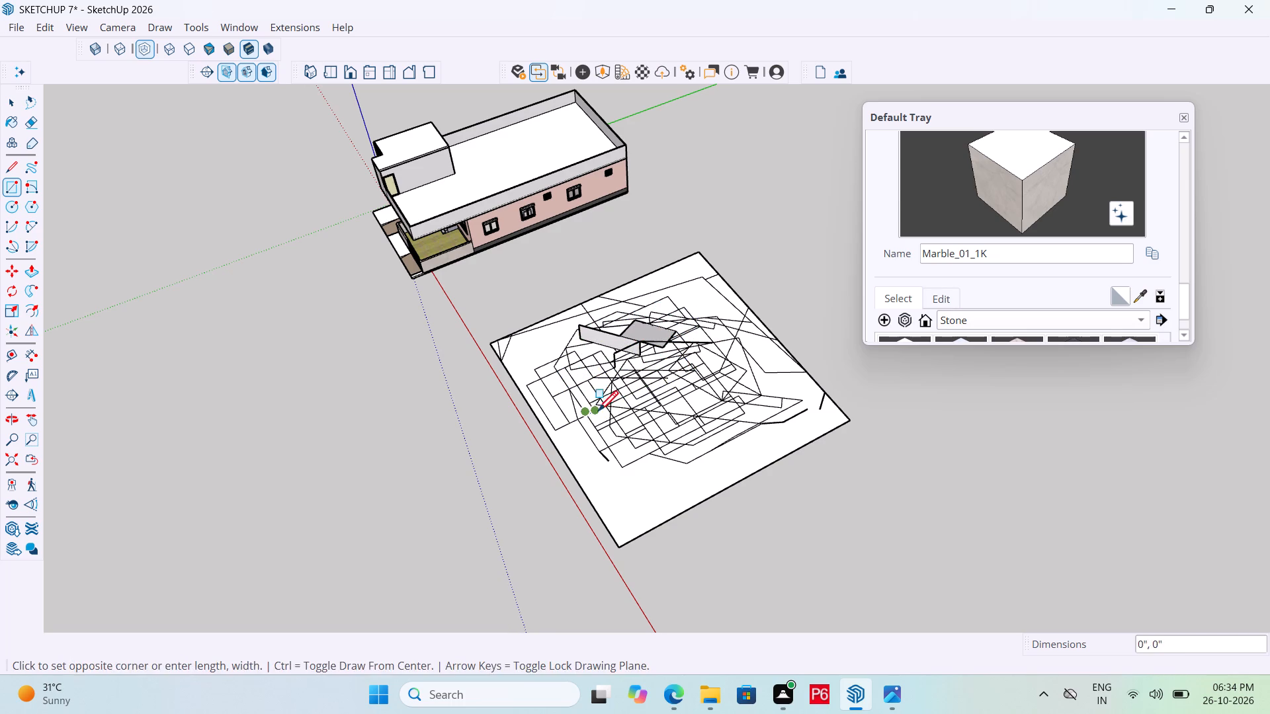
{"action": "left_click_drag", "start_coordinate": [601, 414], "coordinate": [617, 418]}
{"action": "left_click_drag", "start_coordinate": [618, 420], "coordinate": [612, 424]}
{"action": "left_click_drag", "start_coordinate": [611, 424], "coordinate": [605, 427]}
{"action": "triple_click", "coordinate": [605, 428]}
{"action": "left_click_drag", "start_coordinate": [622, 428], "coordinate": [599, 450]}
{"action": "left_click", "coordinate": [599, 450]}
{"action": "left_click", "coordinate": [625, 448]}
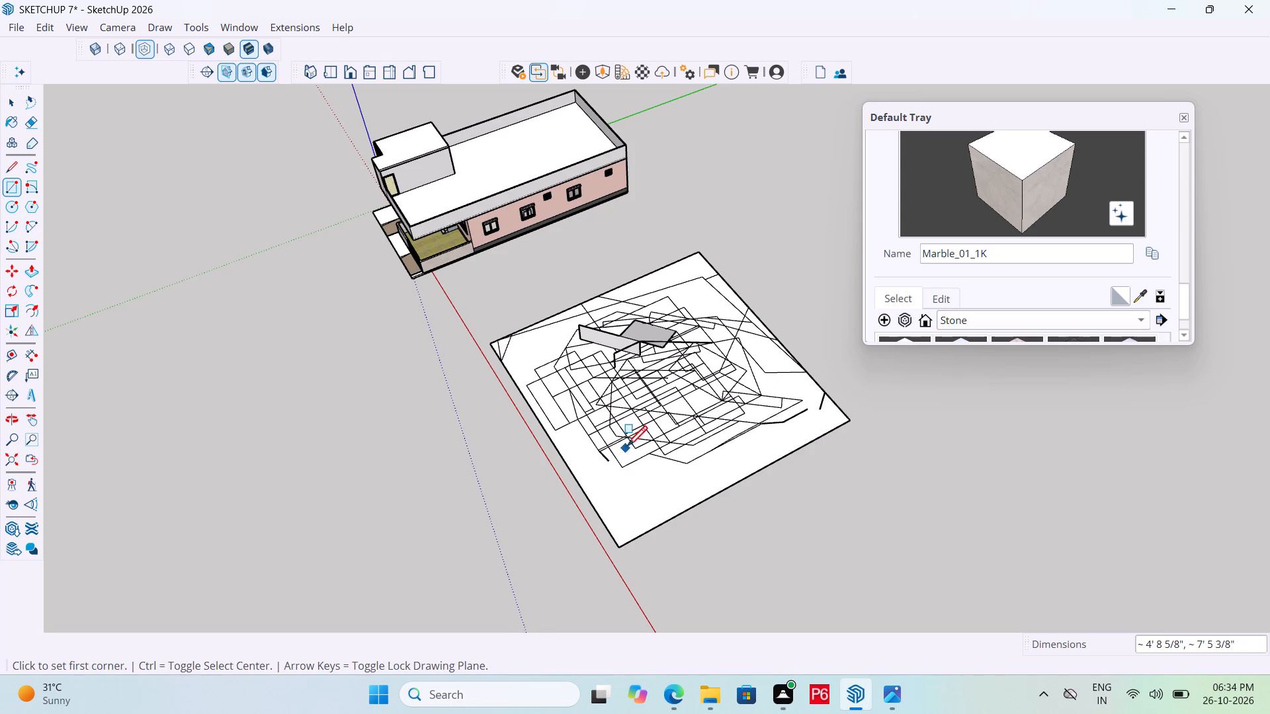
Draw rectangles along the loops' edge farthest from the house, including a long narrow strip just outside them and one about 2' 2" by 5' 9".
{"action": "left_click", "coordinate": [634, 473]}
{"action": "left_click", "coordinate": [616, 468]}
{"action": "left_click_drag", "start_coordinate": [638, 485], "coordinate": [656, 478]}
{"action": "left_click_drag", "start_coordinate": [669, 469], "coordinate": [708, 456]}
{"action": "left_click_drag", "start_coordinate": [712, 456], "coordinate": [702, 446]}
{"action": "left_click", "coordinate": [689, 440]}
{"action": "left_click_drag", "start_coordinate": [689, 440], "coordinate": [694, 428]}
{"action": "left_click_drag", "start_coordinate": [702, 424], "coordinate": [712, 426]}
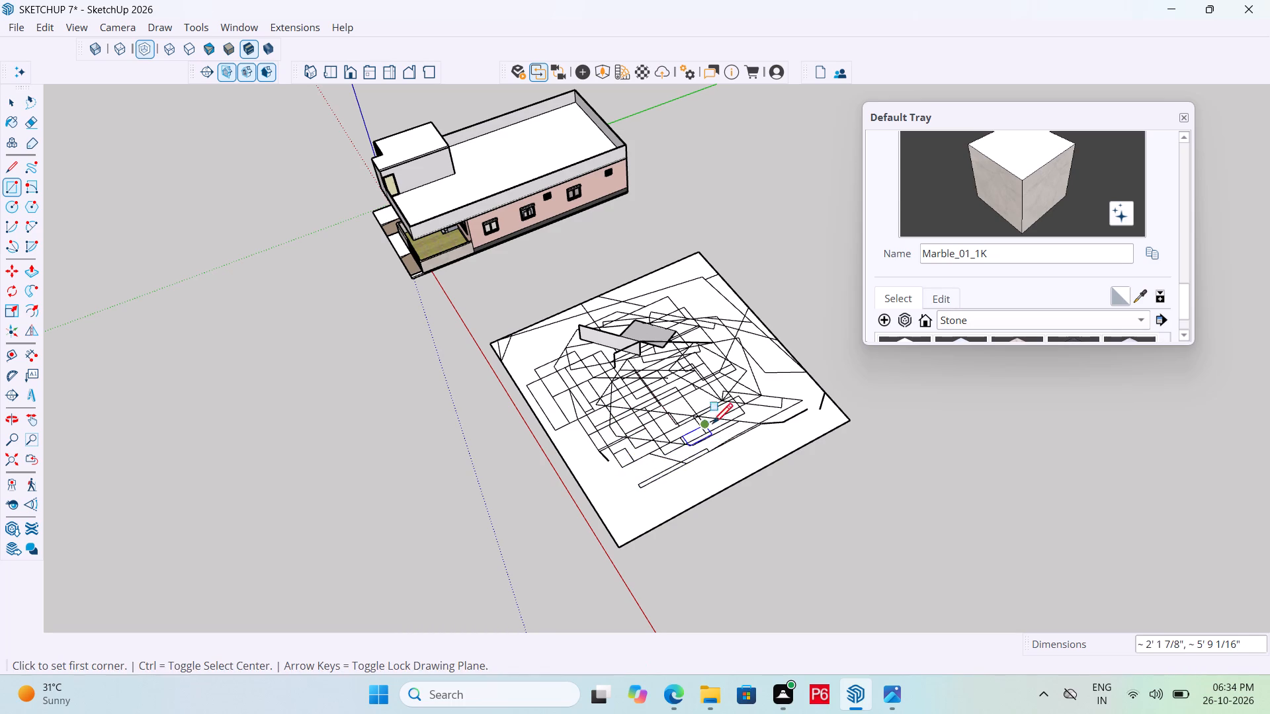
{"action": "left_click_drag", "start_coordinate": [712, 426], "coordinate": [726, 420]}
{"action": "left_click_drag", "start_coordinate": [732, 423], "coordinate": [737, 429]}
{"action": "left_click", "coordinate": [737, 429]}
Draw more small rectangles from the loops' edge farthest from the house back into their centre.
{"action": "left_click_drag", "start_coordinate": [704, 450], "coordinate": [687, 449]}
{"action": "left_click", "coordinate": [660, 449]}
{"action": "left_click_drag", "start_coordinate": [656, 447], "coordinate": [623, 436]}
{"action": "double_click", "coordinate": [616, 436]}
{"action": "left_click", "coordinate": [634, 411]}
{"action": "left_click", "coordinate": [643, 405]}
{"action": "left_click", "coordinate": [649, 400]}
{"action": "left_click_drag", "start_coordinate": [650, 400], "coordinate": [658, 397]}
{"action": "double_click", "coordinate": [689, 400]}
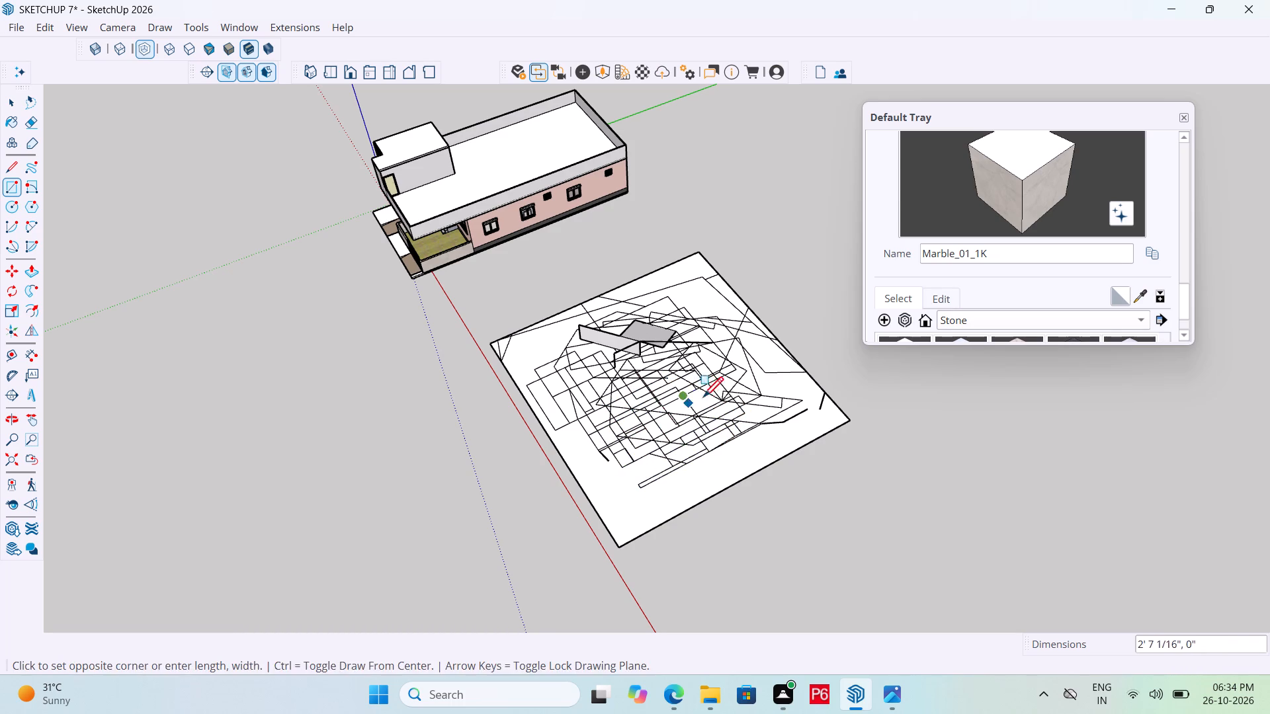
Add overlapping rectangles from the loops' centre toward the side away from the red axis, ending with one about 6' by 9' 4".
{"action": "left_click_drag", "start_coordinate": [708, 401], "coordinate": [717, 398]}
{"action": "left_click_drag", "start_coordinate": [734, 404], "coordinate": [744, 407]}
{"action": "triple_click", "coordinate": [744, 407]}
{"action": "left_click", "coordinate": [652, 415]}
{"action": "left_click_drag", "start_coordinate": [652, 415], "coordinate": [658, 409]}
{"action": "left_click_drag", "start_coordinate": [665, 407], "coordinate": [684, 406]}
{"action": "left_click", "coordinate": [689, 404]}
{"action": "left_click_drag", "start_coordinate": [702, 403], "coordinate": [714, 399]}
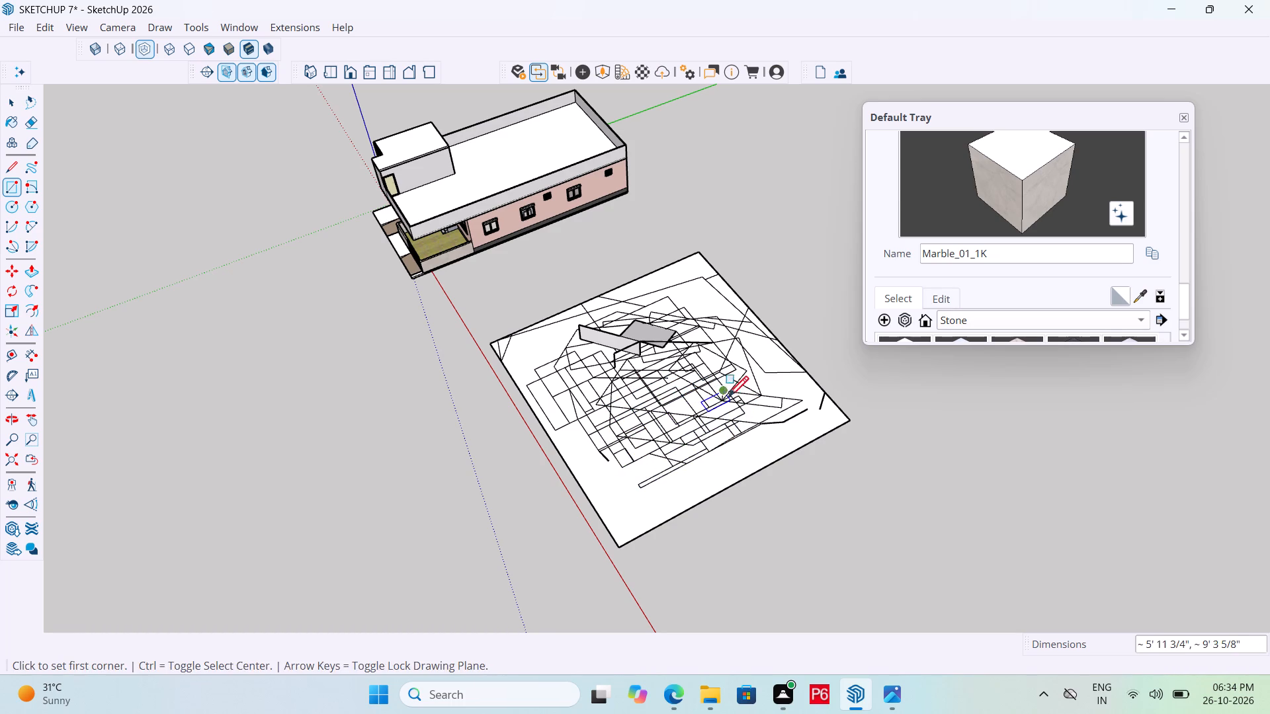
Draw small rectangles at the loops' end away from the red axis and back through the centre, including one about 3' 4" by 4' 1".
{"action": "left_click", "coordinate": [726, 398]}
{"action": "left_click_drag", "start_coordinate": [731, 399], "coordinate": [740, 395]}
{"action": "left_click", "coordinate": [753, 403]}
{"action": "left_click", "coordinate": [765, 407]}
{"action": "left_click", "coordinate": [767, 415]}
{"action": "left_click_drag", "start_coordinate": [765, 415], "coordinate": [753, 421]}
{"action": "left_click", "coordinate": [745, 420]}
{"action": "left_click_drag", "start_coordinate": [718, 415], "coordinate": [668, 409]}
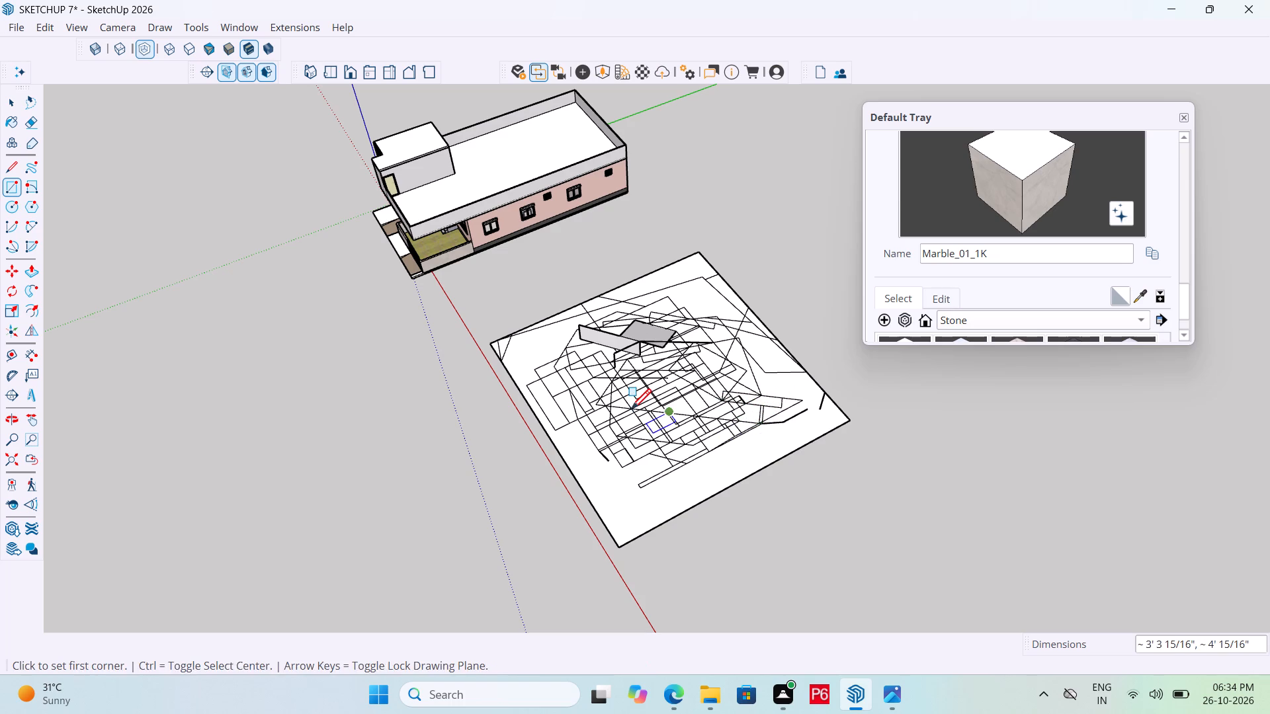
{"action": "left_click", "coordinate": [631, 410]}
{"action": "left_click_drag", "start_coordinate": [630, 412], "coordinate": [628, 419]}
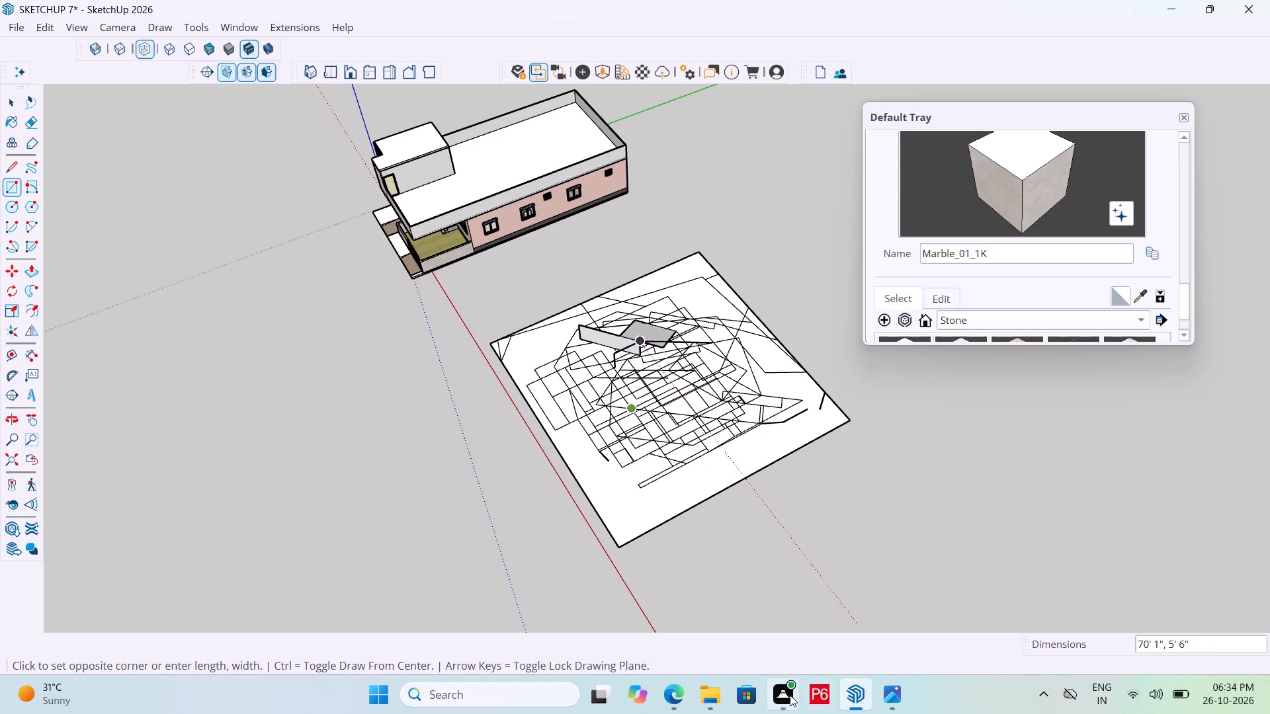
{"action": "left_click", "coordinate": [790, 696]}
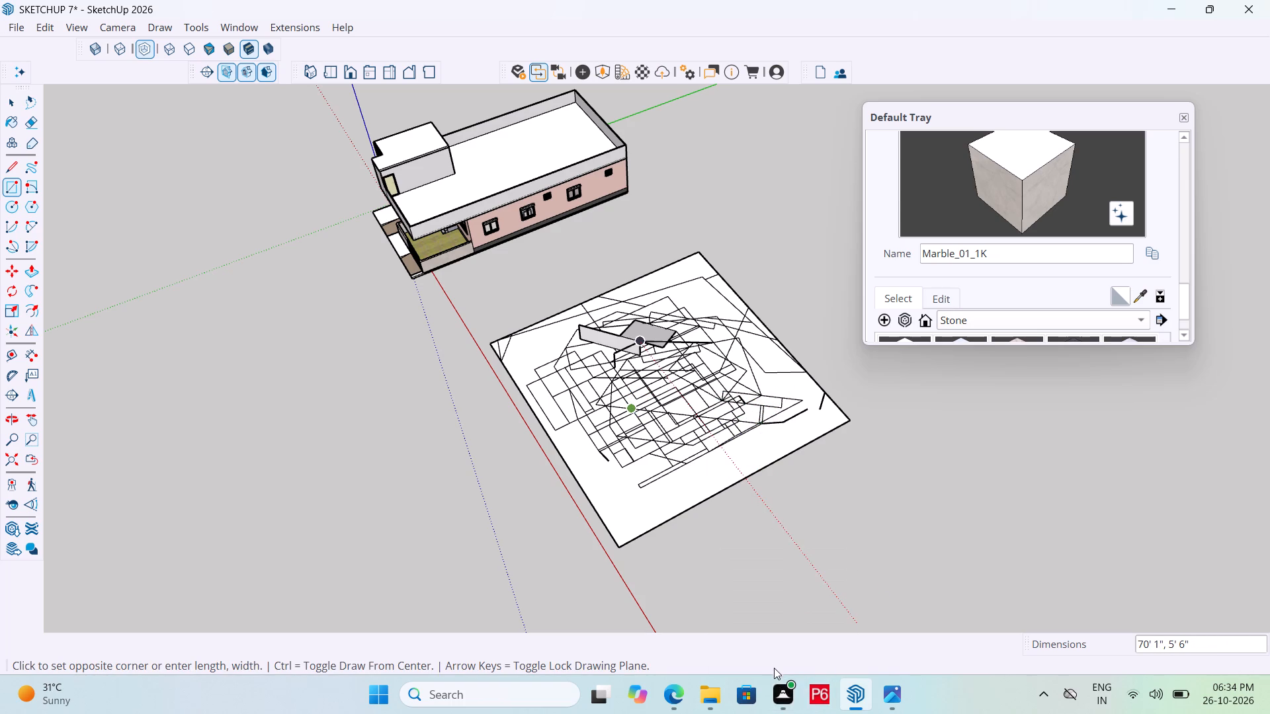
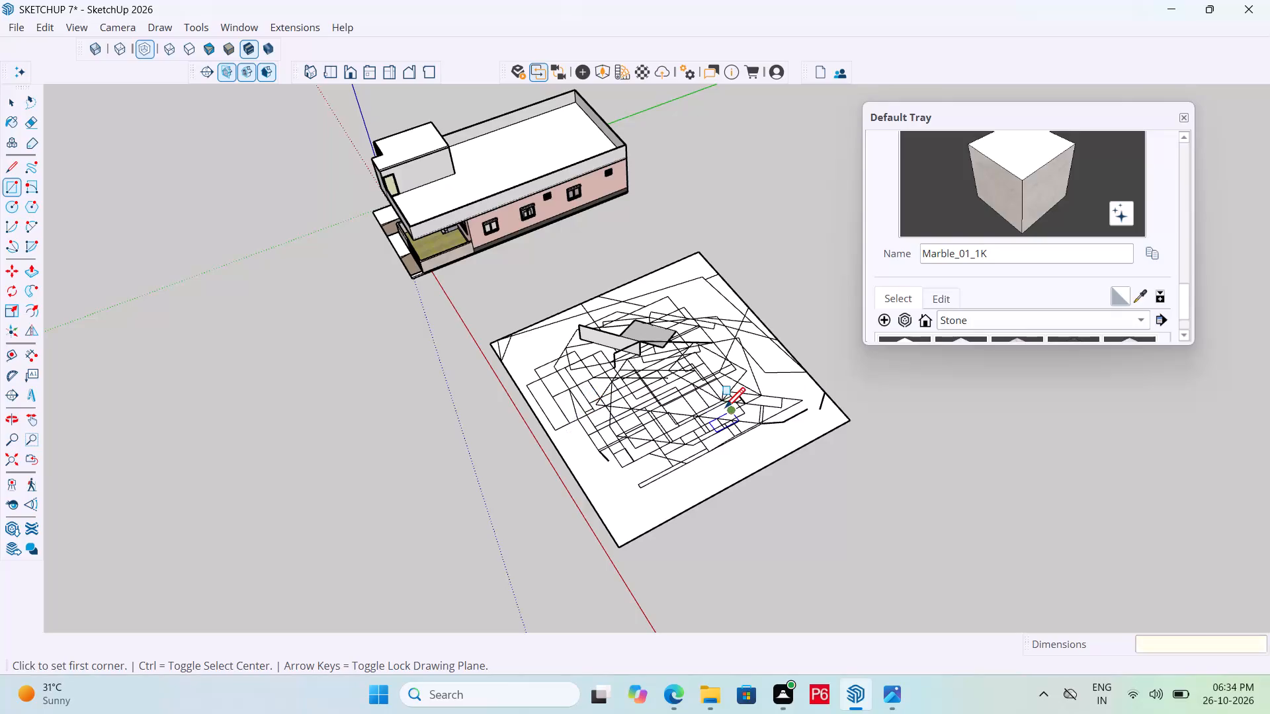
Erase the crossing lines, small rectangles and raised shape in the half of the ground face nearest the house.
{"action": "key", "text": "e"}
{"action": "left_click_drag", "start_coordinate": [728, 349], "coordinate": [729, 350]}
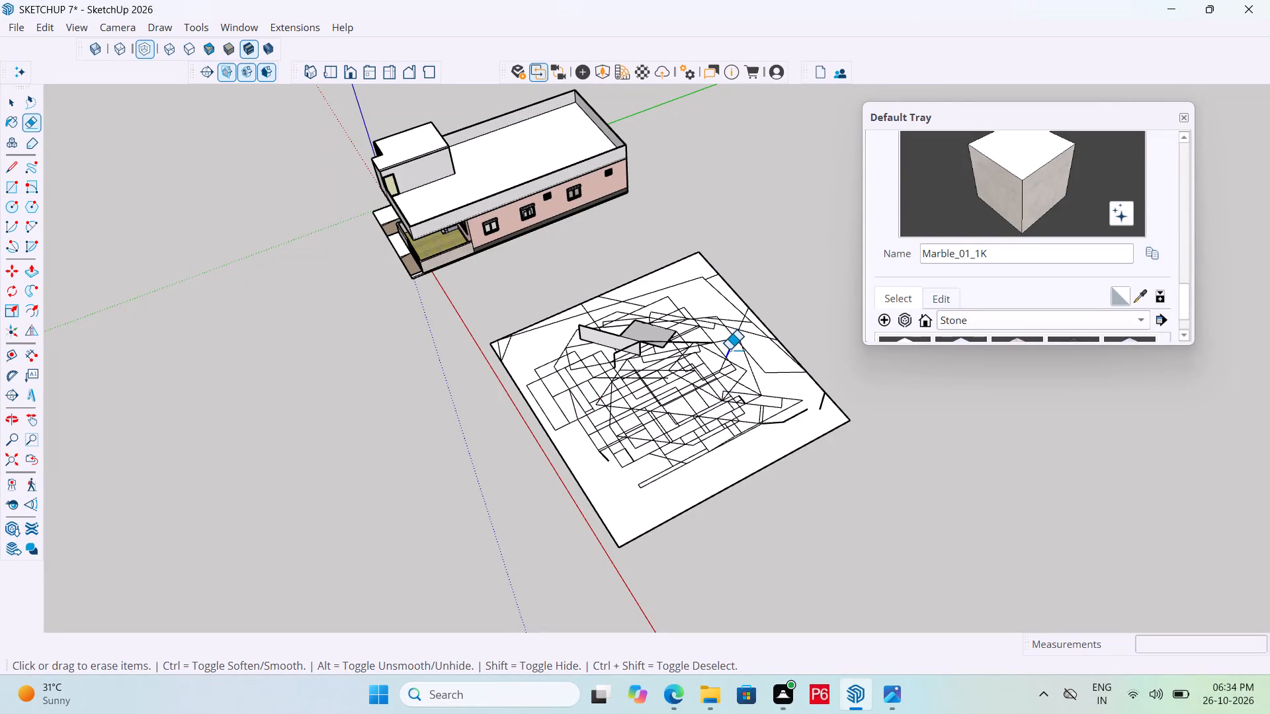
{"action": "left_click_drag", "start_coordinate": [729, 350], "coordinate": [622, 383]}
{"action": "left_click_drag", "start_coordinate": [621, 383], "coordinate": [626, 366]}
{"action": "left_click_drag", "start_coordinate": [697, 345], "coordinate": [587, 405]}
{"action": "left_click_drag", "start_coordinate": [574, 380], "coordinate": [669, 351]}
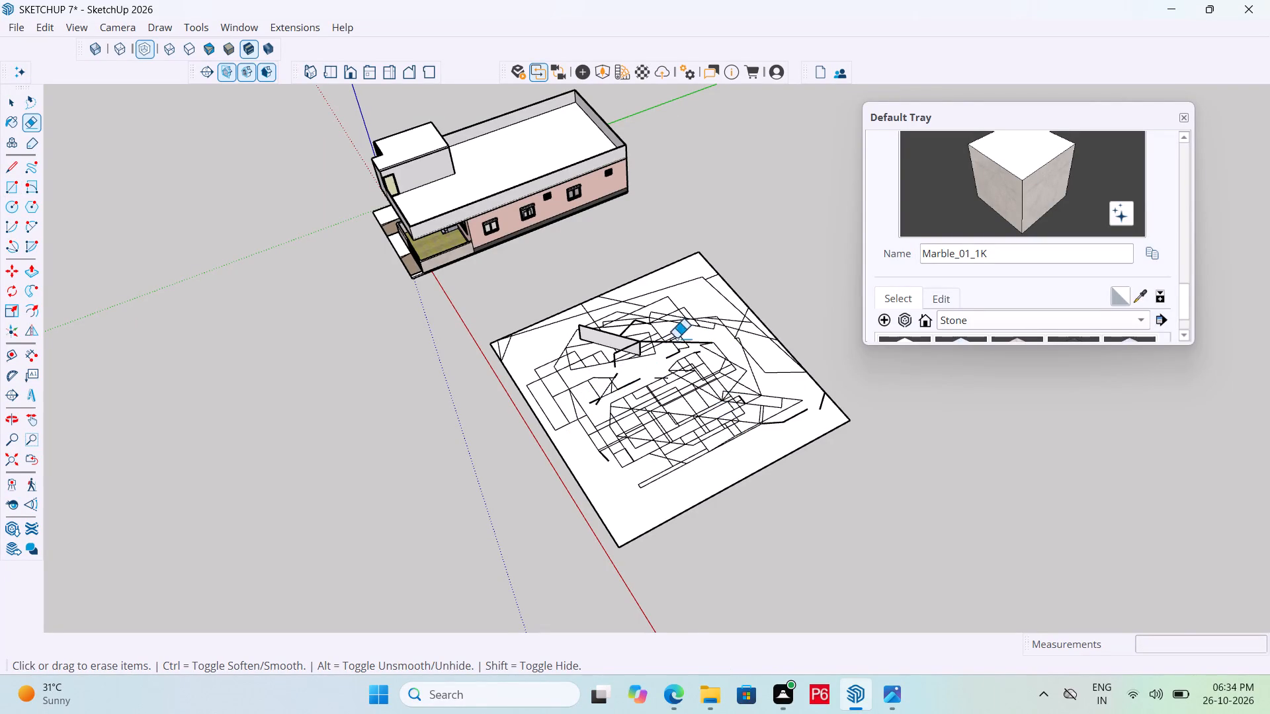
{"action": "left_click_drag", "start_coordinate": [676, 334], "coordinate": [556, 385]}
{"action": "left_click_drag", "start_coordinate": [531, 389], "coordinate": [657, 303]}
{"action": "left_click_drag", "start_coordinate": [667, 303], "coordinate": [679, 303]}
{"action": "left_click_drag", "start_coordinate": [675, 309], "coordinate": [597, 350]}
{"action": "left_click_drag", "start_coordinate": [603, 320], "coordinate": [617, 315]}
{"action": "left_click_drag", "start_coordinate": [624, 315], "coordinate": [624, 318]}
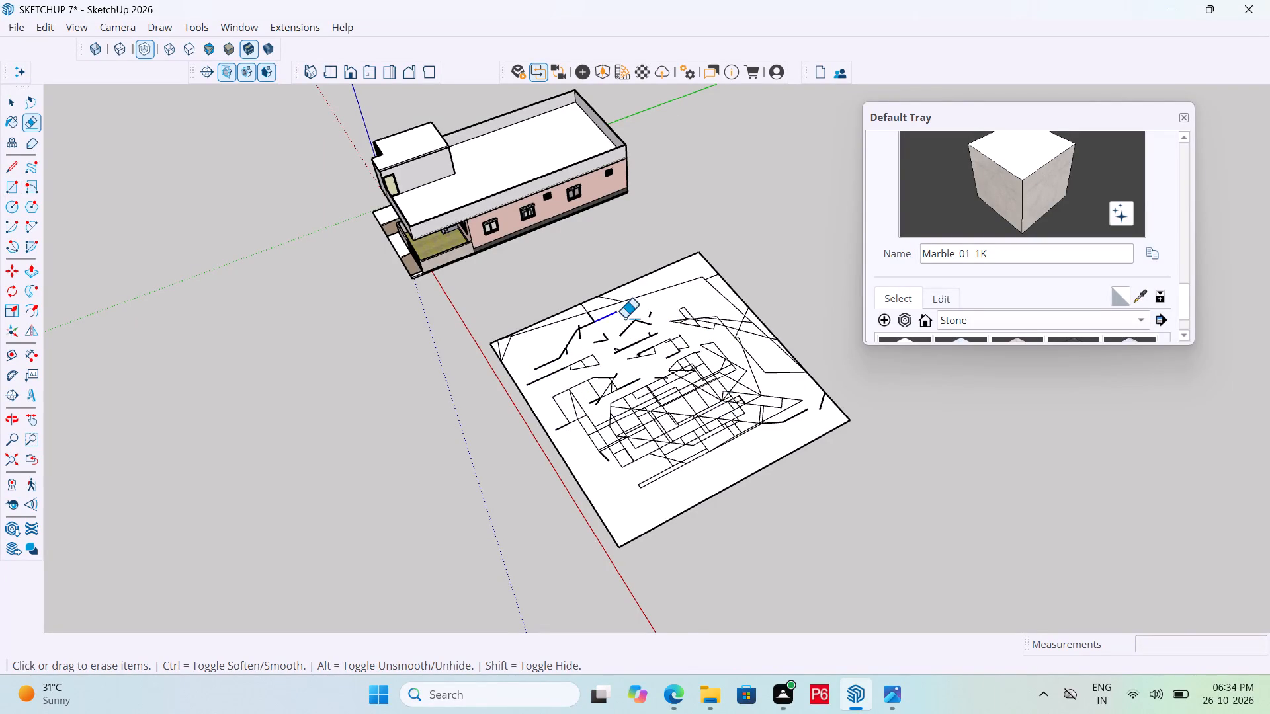
{"action": "left_click_drag", "start_coordinate": [624, 318], "coordinate": [554, 358]}
{"action": "left_click_drag", "start_coordinate": [517, 357], "coordinate": [495, 352]}
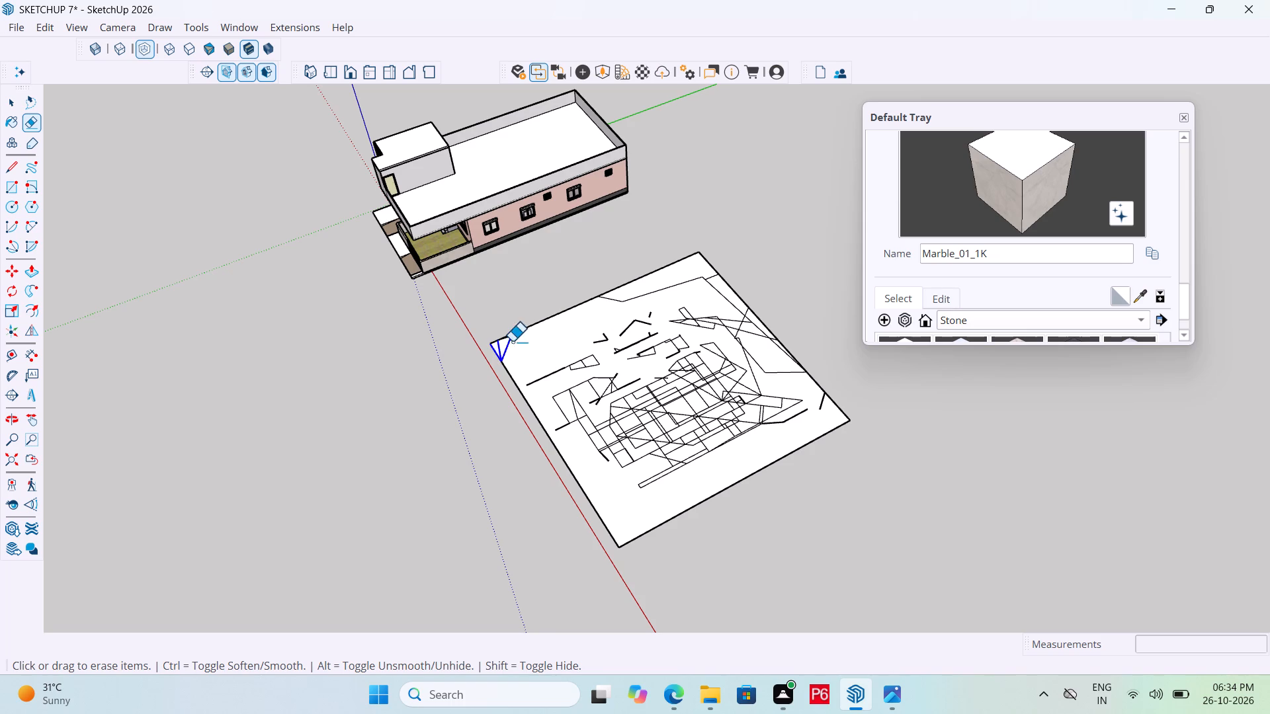
Erase the ground face's outer boundary edges, starting with the side nearest the house.
{"action": "left_click_drag", "start_coordinate": [661, 302], "coordinate": [626, 296]}
{"action": "left_click_drag", "start_coordinate": [648, 263], "coordinate": [625, 263]}
{"action": "left_click_drag", "start_coordinate": [609, 289], "coordinate": [704, 255]}
{"action": "left_click_drag", "start_coordinate": [677, 278], "coordinate": [497, 349]}
{"action": "left_click_drag", "start_coordinate": [489, 342], "coordinate": [513, 360]}
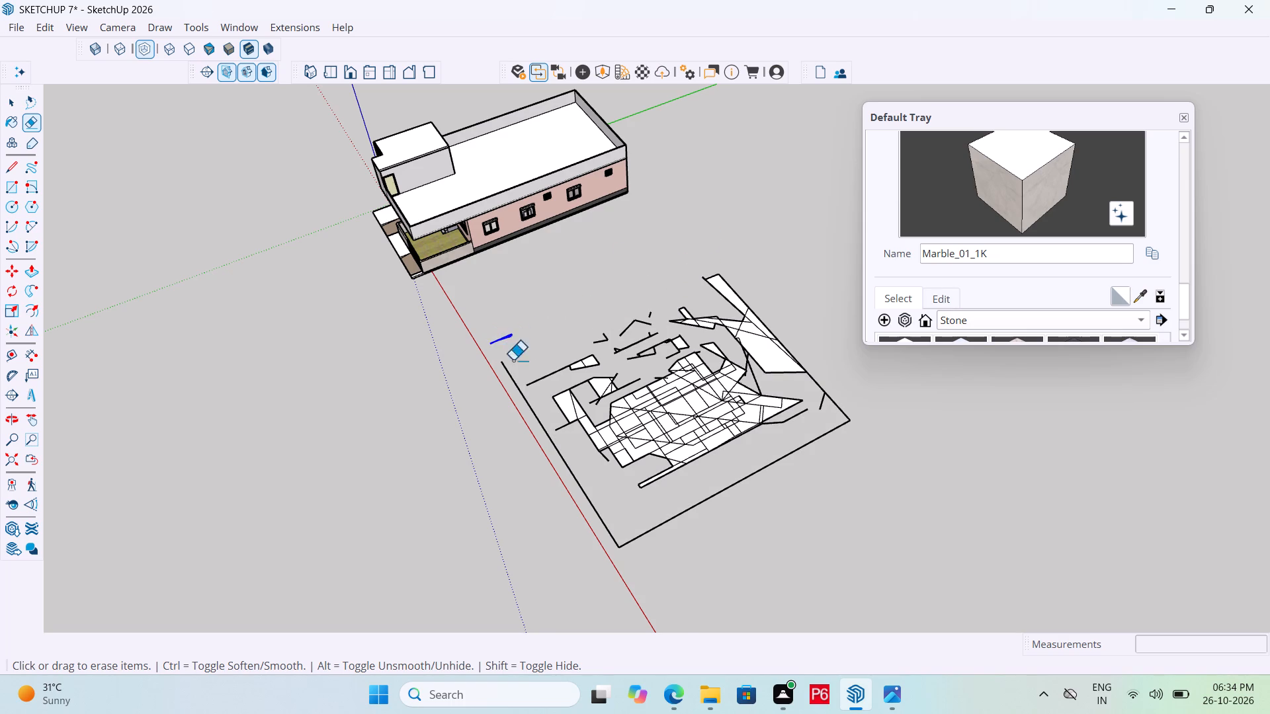
{"action": "left_click_drag", "start_coordinate": [513, 360], "coordinate": [532, 434]}
{"action": "left_click_drag", "start_coordinate": [602, 487], "coordinate": [829, 393]}
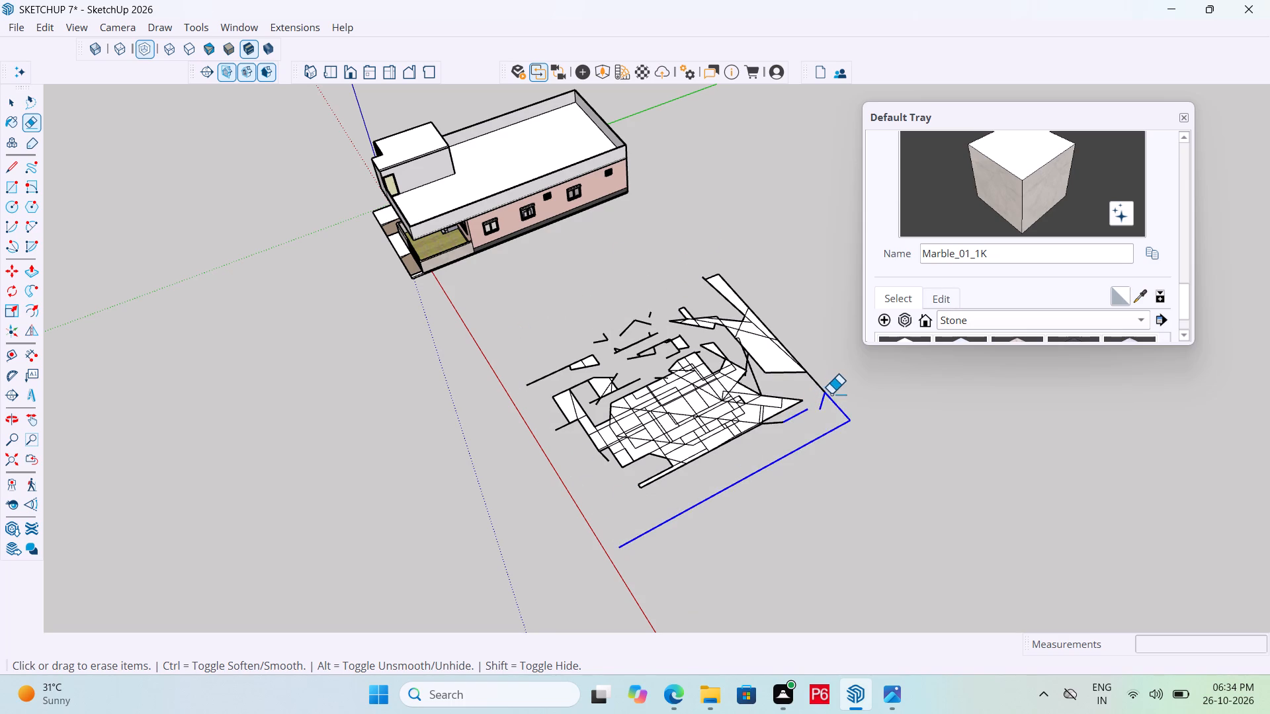
{"action": "left_click_drag", "start_coordinate": [829, 391], "coordinate": [787, 365]}
Erase the long triangular shapes and stray edges at the sketch's corner nearest the house and away from the red axis.
{"action": "left_click", "coordinate": [778, 350]}
{"action": "left_click_drag", "start_coordinate": [753, 338], "coordinate": [746, 340]}
{"action": "left_click_drag", "start_coordinate": [750, 334], "coordinate": [741, 307]}
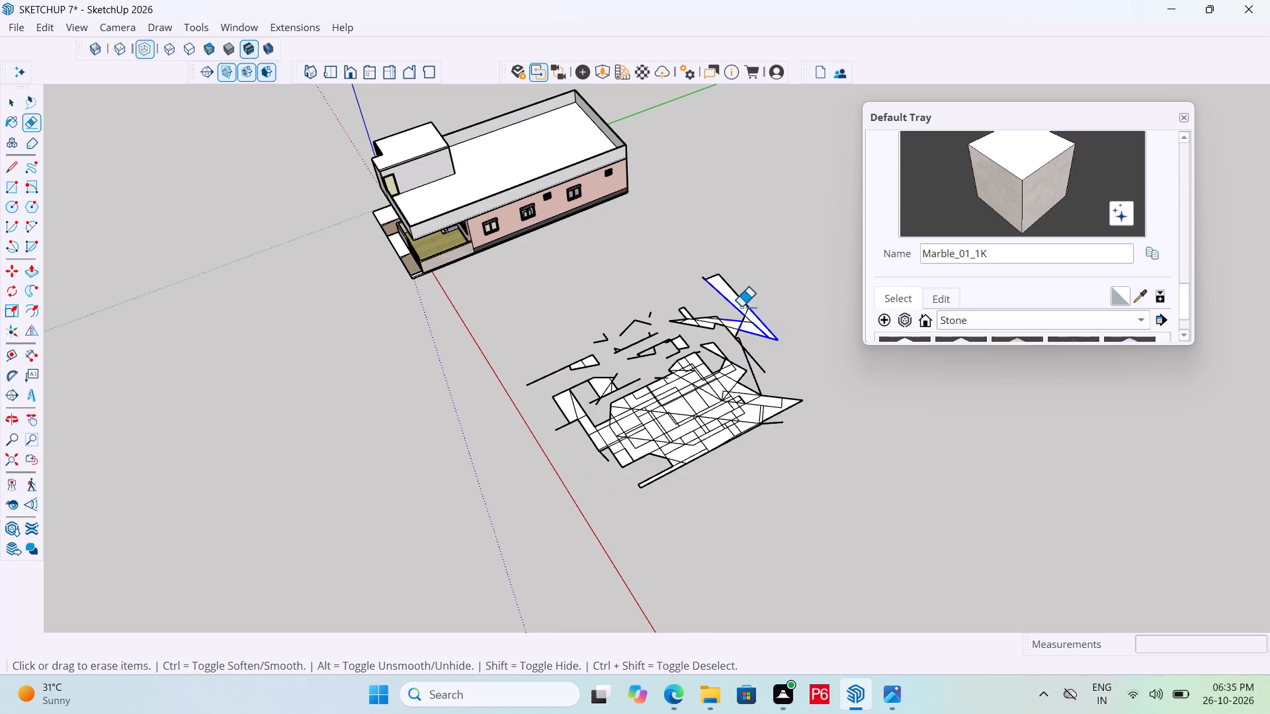
{"action": "left_click_drag", "start_coordinate": [741, 307], "coordinate": [741, 303]}
{"action": "left_click_drag", "start_coordinate": [712, 283], "coordinate": [714, 270]}
{"action": "left_click", "coordinate": [714, 270]}
{"action": "left_click_drag", "start_coordinate": [714, 268], "coordinate": [743, 306]}
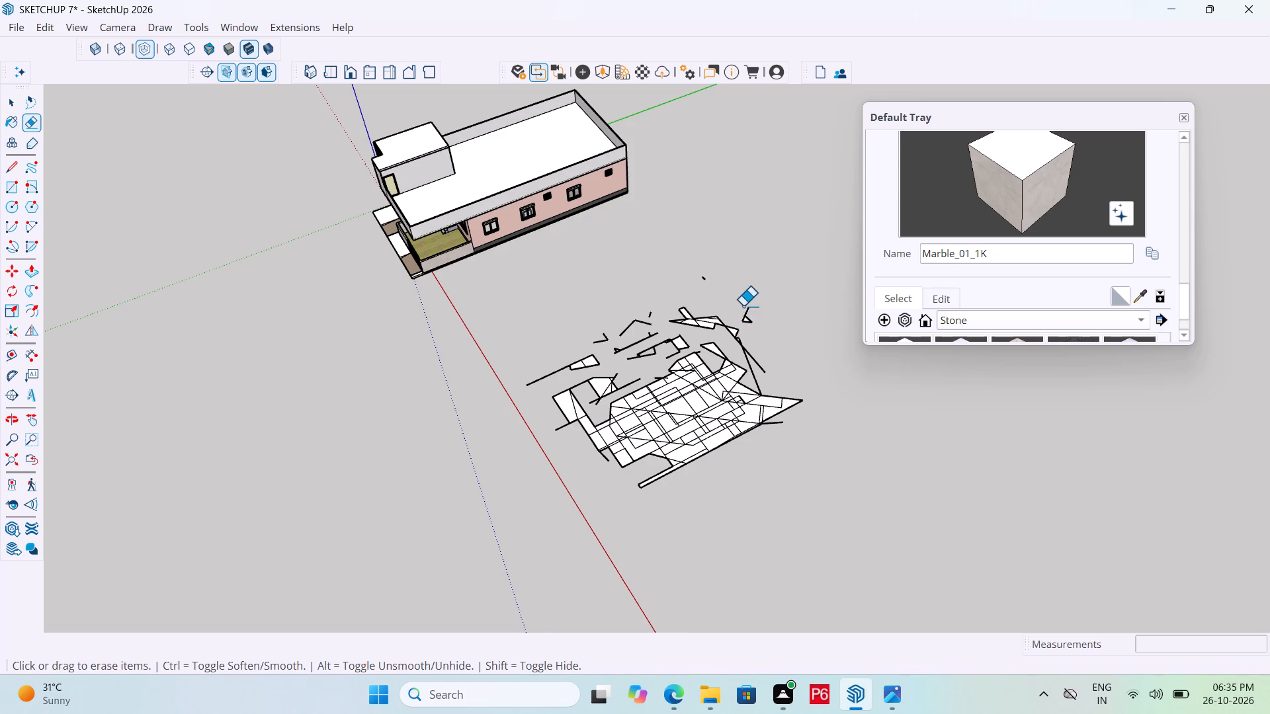
{"action": "left_click_drag", "start_coordinate": [743, 306], "coordinate": [745, 321]}
{"action": "left_click_drag", "start_coordinate": [750, 312], "coordinate": [771, 315]}
{"action": "left_click_drag", "start_coordinate": [690, 284], "coordinate": [712, 274]}
Erase the loose line fragments and small shapes along the sketch's side facing the house.
{"action": "left_click_drag", "start_coordinate": [587, 350], "coordinate": [663, 305]}
{"action": "left_click_drag", "start_coordinate": [667, 300], "coordinate": [555, 386]}
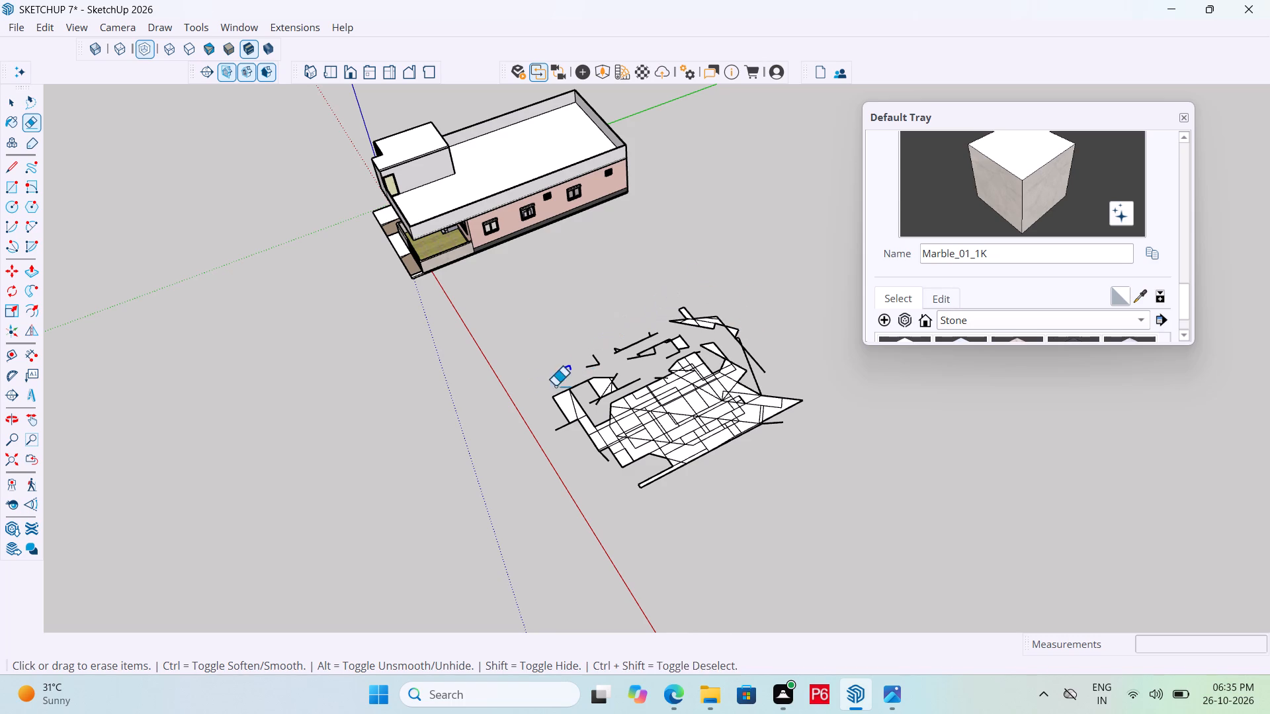
{"action": "left_click_drag", "start_coordinate": [555, 386], "coordinate": [624, 333]}
{"action": "left_click_drag", "start_coordinate": [631, 330], "coordinate": [711, 315]}
{"action": "left_click_drag", "start_coordinate": [716, 312], "coordinate": [671, 319]}
{"action": "left_click", "coordinate": [689, 305]}
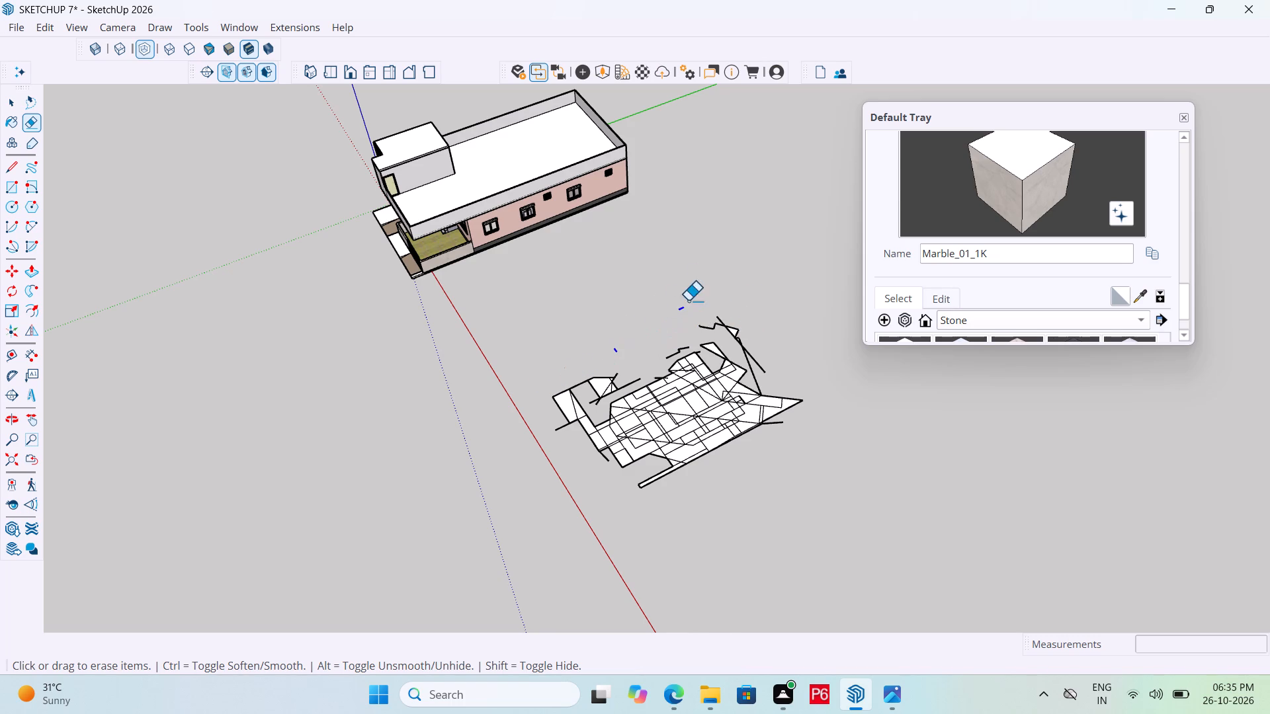
{"action": "left_click_drag", "start_coordinate": [652, 318], "coordinate": [706, 327]}
{"action": "left_click_drag", "start_coordinate": [732, 321], "coordinate": [722, 342]}
{"action": "left_click_drag", "start_coordinate": [732, 330], "coordinate": [737, 324]}
{"action": "left_click_drag", "start_coordinate": [727, 324], "coordinate": [710, 357]}
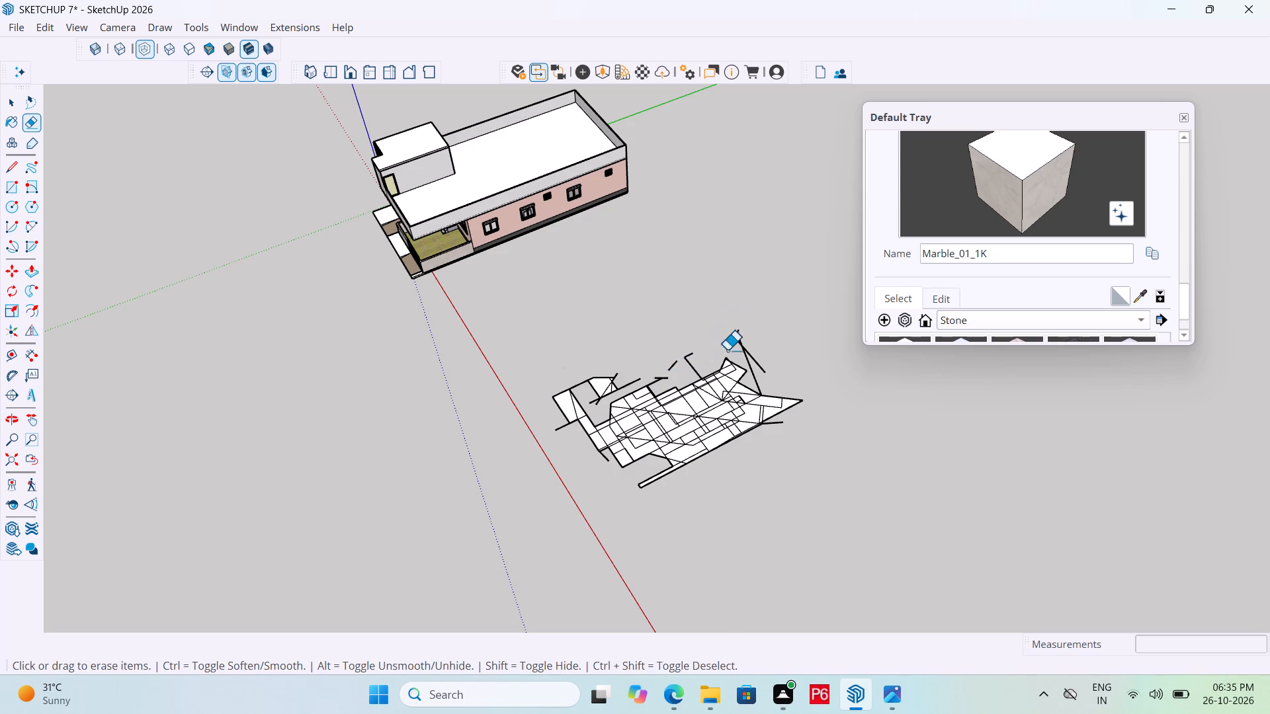
Erase the lines and rectangles along the sketch's side away from the red axis, including its pointed end.
{"action": "left_click_drag", "start_coordinate": [745, 335], "coordinate": [747, 356]}
{"action": "left_click", "coordinate": [736, 337]}
{"action": "left_click_drag", "start_coordinate": [726, 340], "coordinate": [675, 368]}
{"action": "left_click", "coordinate": [724, 339]}
{"action": "left_click", "coordinate": [728, 338]}
{"action": "left_click_drag", "start_coordinate": [722, 340], "coordinate": [692, 351]}
{"action": "left_click_drag", "start_coordinate": [681, 357], "coordinate": [736, 344]}
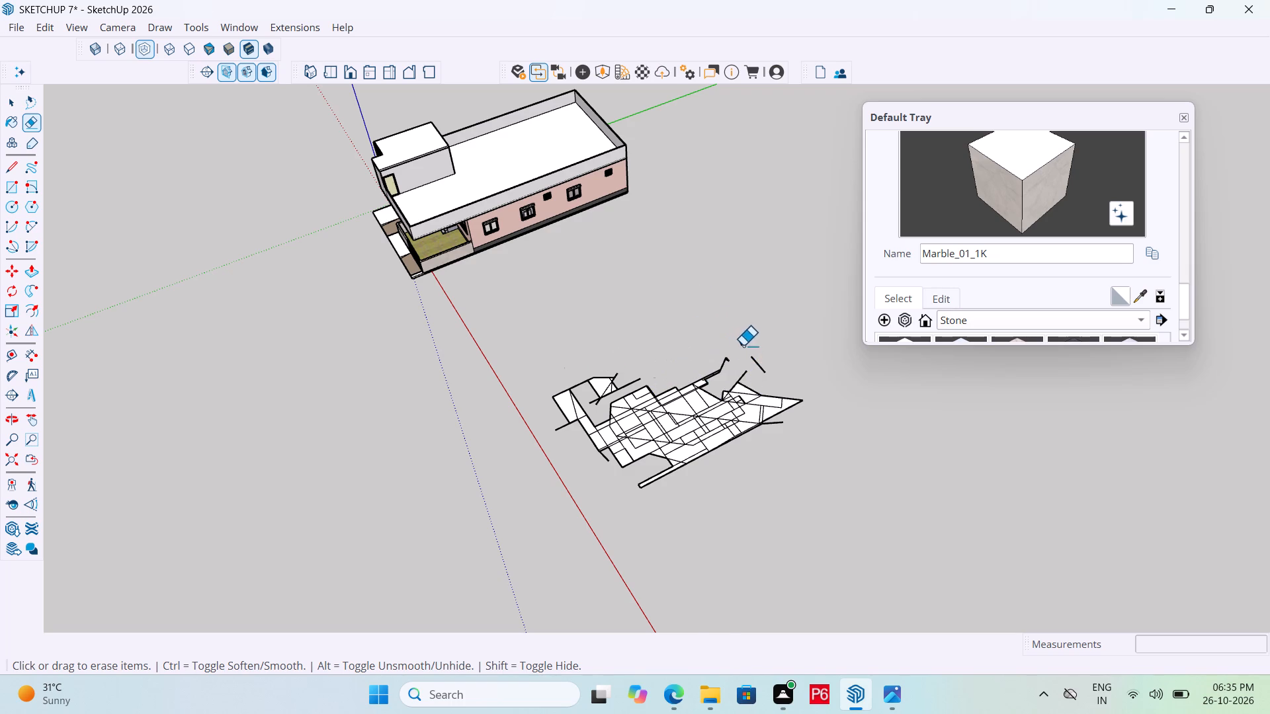
{"action": "left_click_drag", "start_coordinate": [743, 346], "coordinate": [736, 358]}
{"action": "left_click_drag", "start_coordinate": [741, 352], "coordinate": [737, 387]}
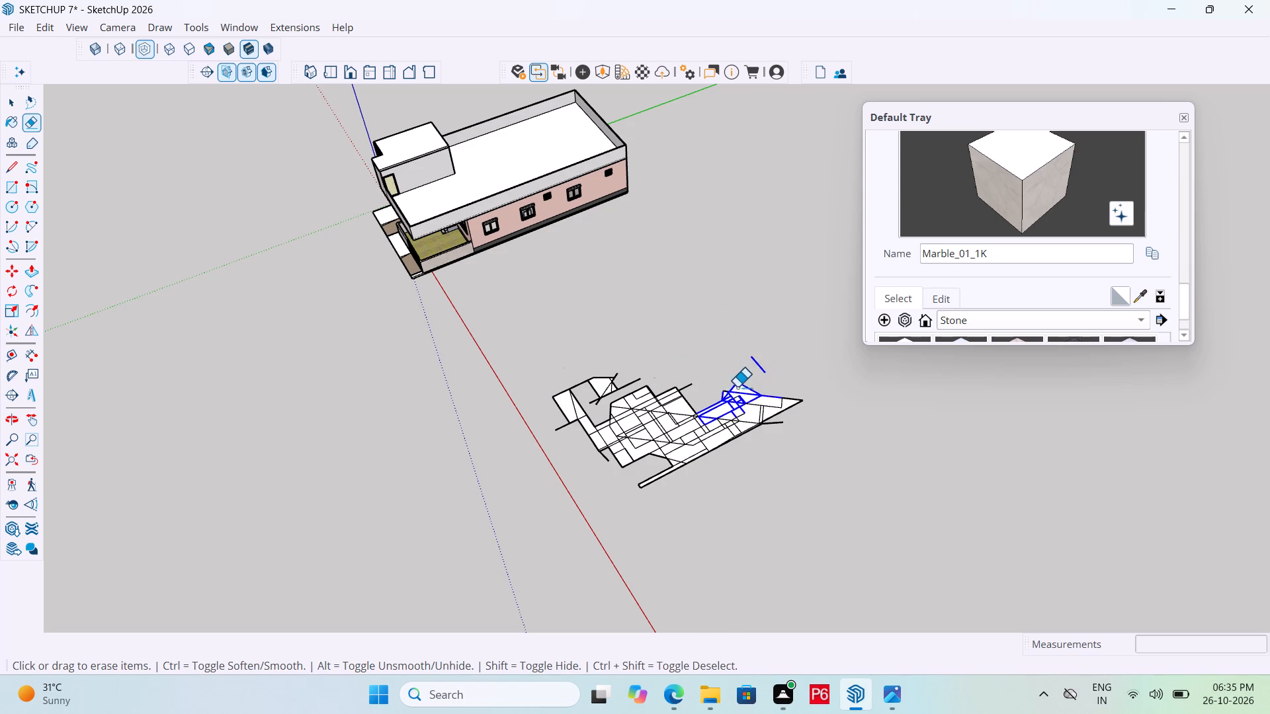
{"action": "left_click_drag", "start_coordinate": [737, 387], "coordinate": [796, 406]}
{"action": "left_click_drag", "start_coordinate": [798, 405], "coordinate": [798, 399]}
{"action": "left_click_drag", "start_coordinate": [791, 401], "coordinate": [715, 395]}
{"action": "left_click_drag", "start_coordinate": [715, 395], "coordinate": [723, 400]}
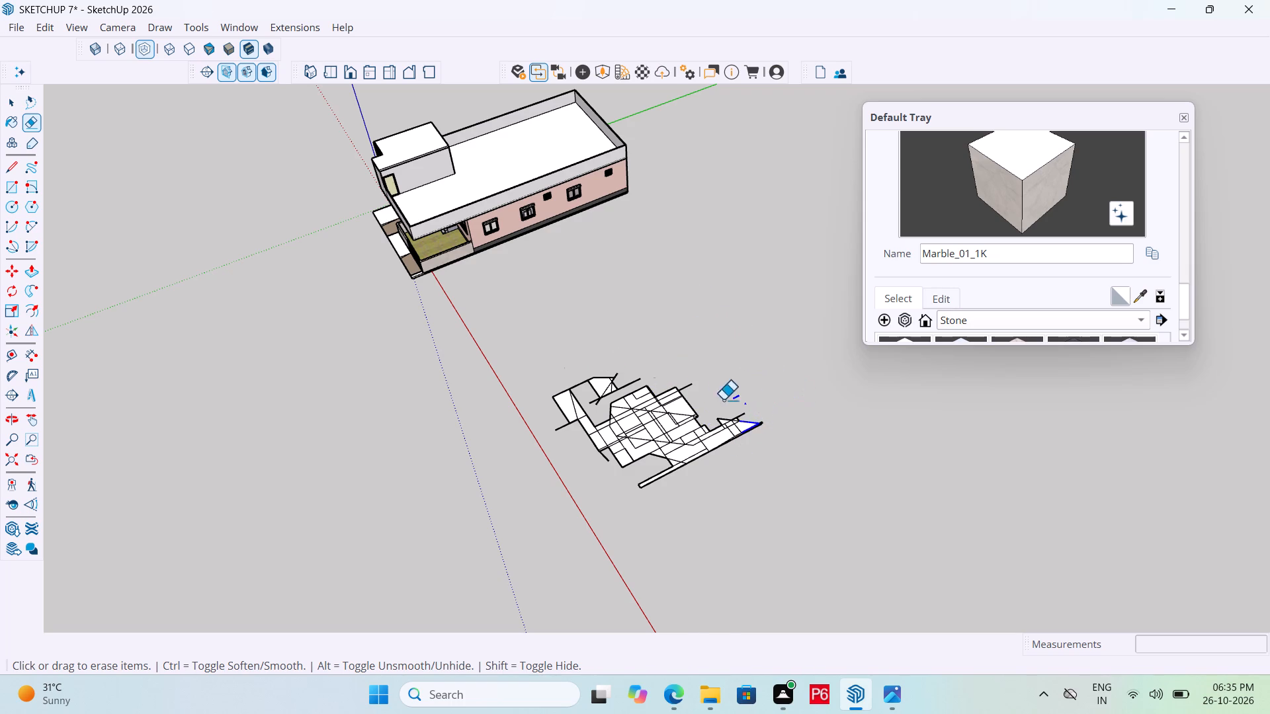
Erase the long narrow strip, rectangles and leftover fragments along the sketch's edge farthest from the house.
{"action": "left_click_drag", "start_coordinate": [723, 400], "coordinate": [614, 462]}
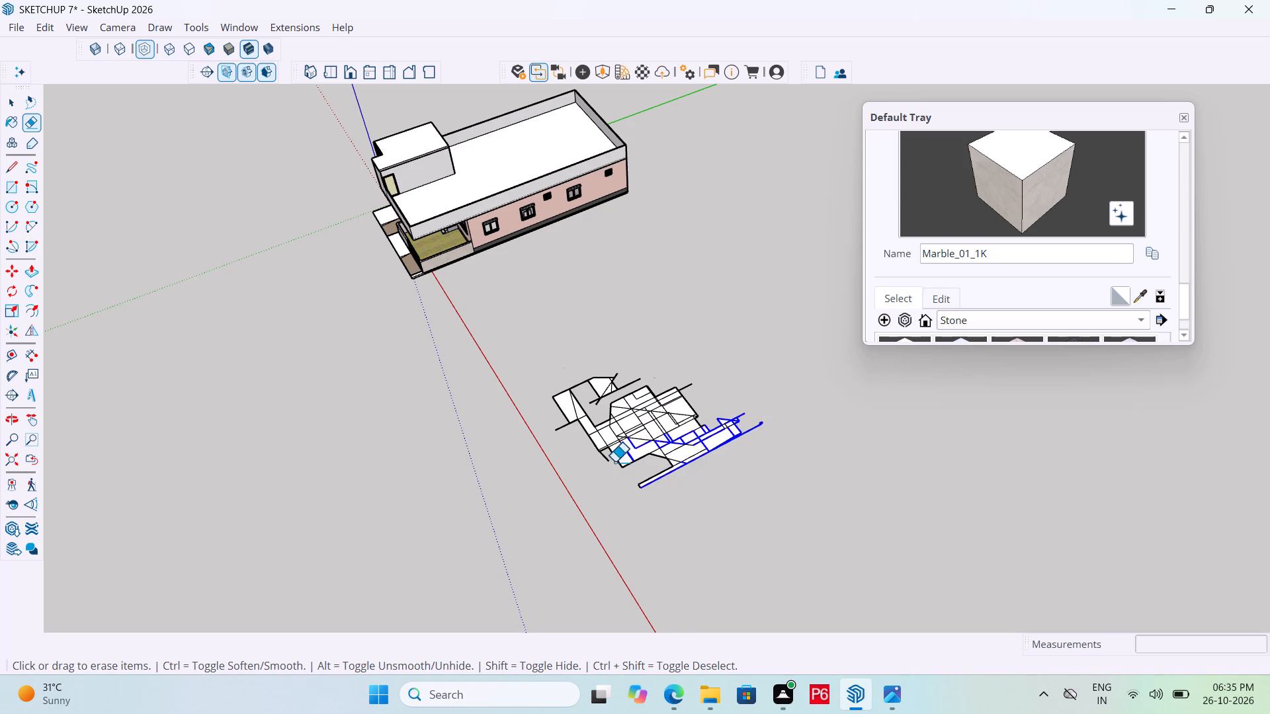
{"action": "left_click_drag", "start_coordinate": [614, 462], "coordinate": [708, 434]}
{"action": "left_click_drag", "start_coordinate": [708, 432], "coordinate": [660, 473]}
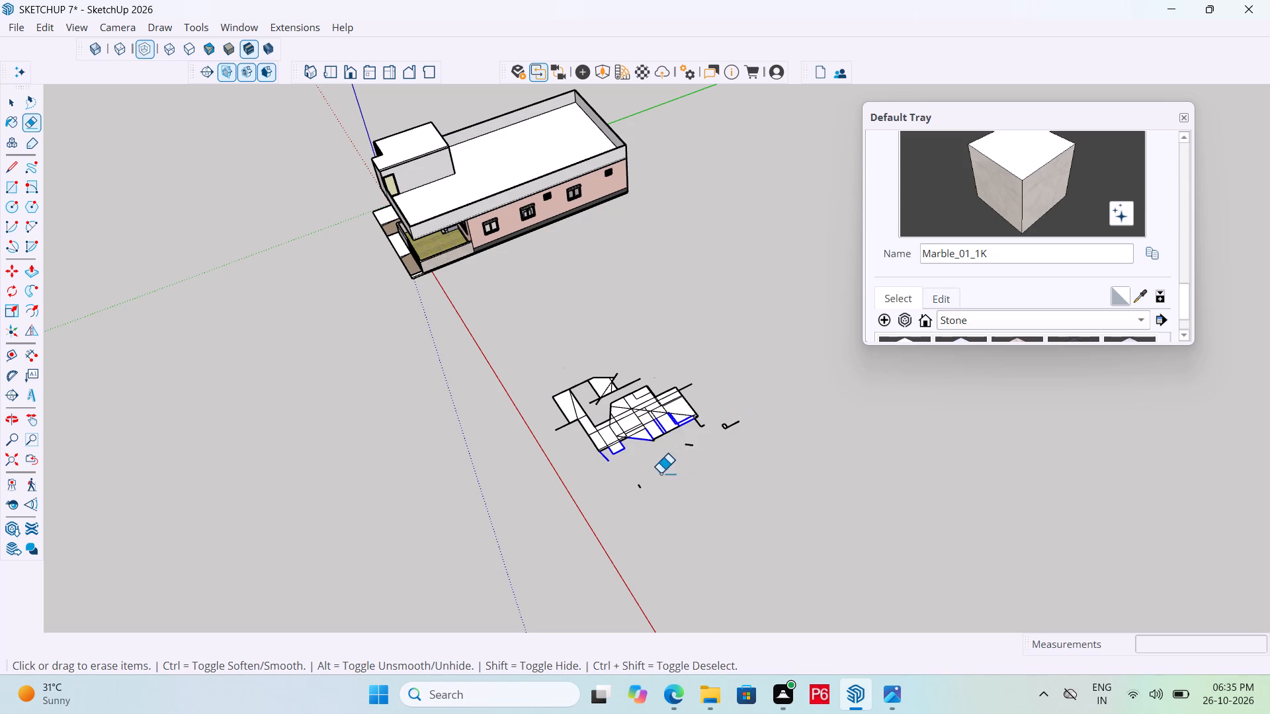
{"action": "left_click_drag", "start_coordinate": [660, 473], "coordinate": [731, 420]}
{"action": "left_click_drag", "start_coordinate": [734, 420], "coordinate": [631, 491]}
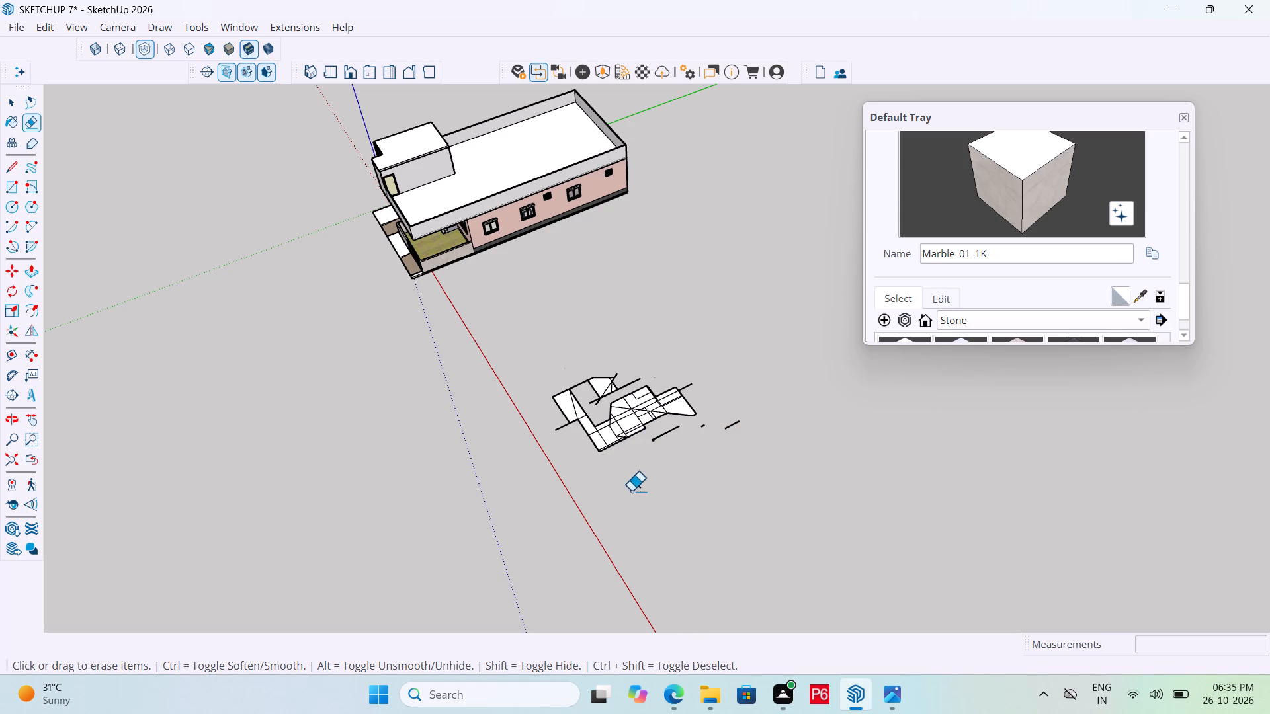
{"action": "left_click_drag", "start_coordinate": [631, 491], "coordinate": [680, 454]}
{"action": "left_click", "coordinate": [700, 432]}
{"action": "left_click_drag", "start_coordinate": [680, 423], "coordinate": [655, 439]}
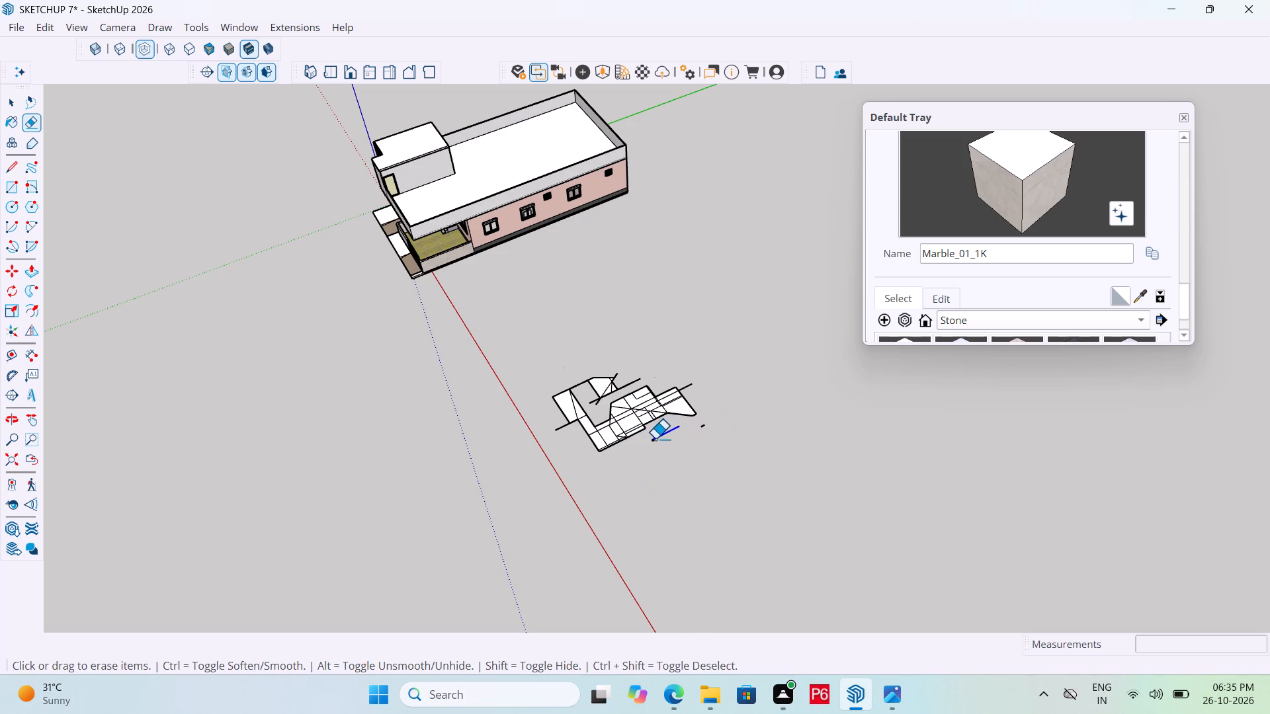
{"action": "left_click_drag", "start_coordinate": [655, 439], "coordinate": [682, 431]}
{"action": "left_click_drag", "start_coordinate": [683, 431], "coordinate": [706, 428]}
{"action": "left_click", "coordinate": [674, 428]}
Erase the remaining overlapping rectangles in the sketch's centre and the shapes toward the red axis.
{"action": "left_click_drag", "start_coordinate": [680, 416], "coordinate": [695, 407]}
{"action": "left_click_drag", "start_coordinate": [694, 407], "coordinate": [648, 426]}
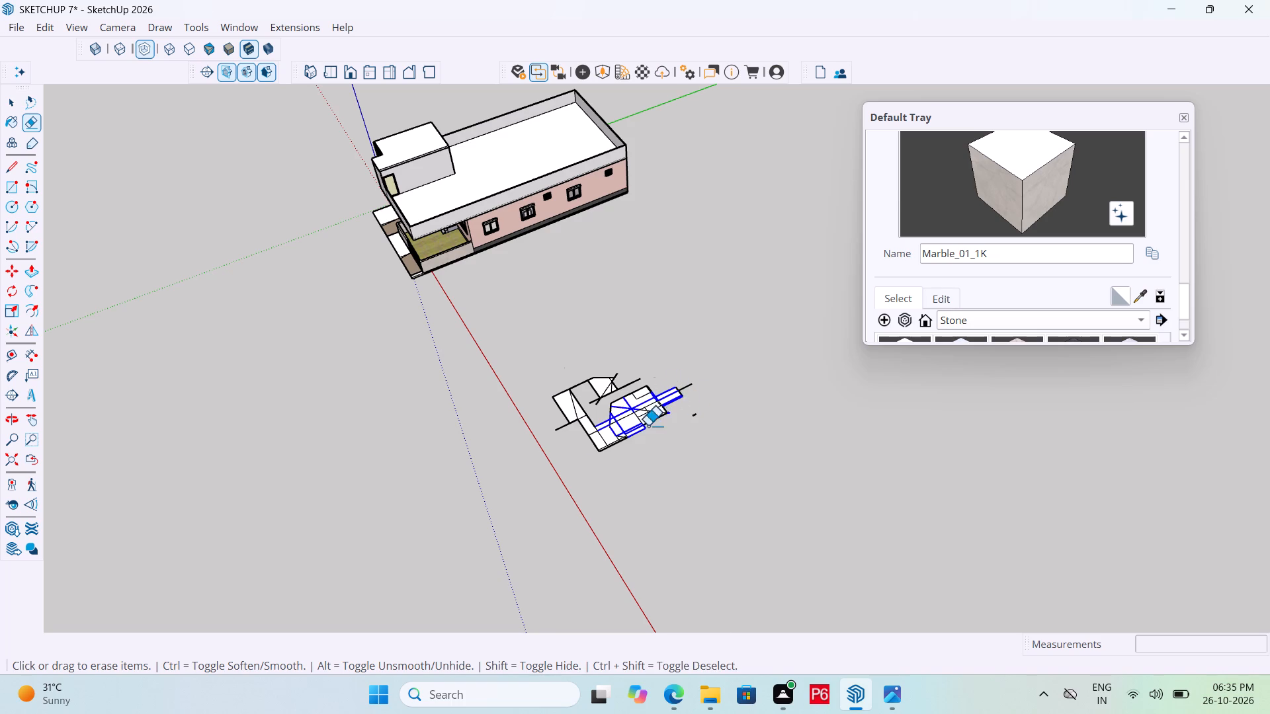
{"action": "left_click_drag", "start_coordinate": [648, 426], "coordinate": [654, 393]}
{"action": "left_click_drag", "start_coordinate": [643, 396], "coordinate": [566, 400]}
{"action": "left_click", "coordinate": [626, 374]}
{"action": "left_click_drag", "start_coordinate": [626, 374], "coordinate": [601, 376]}
{"action": "left_click_drag", "start_coordinate": [591, 382], "coordinate": [565, 401]}
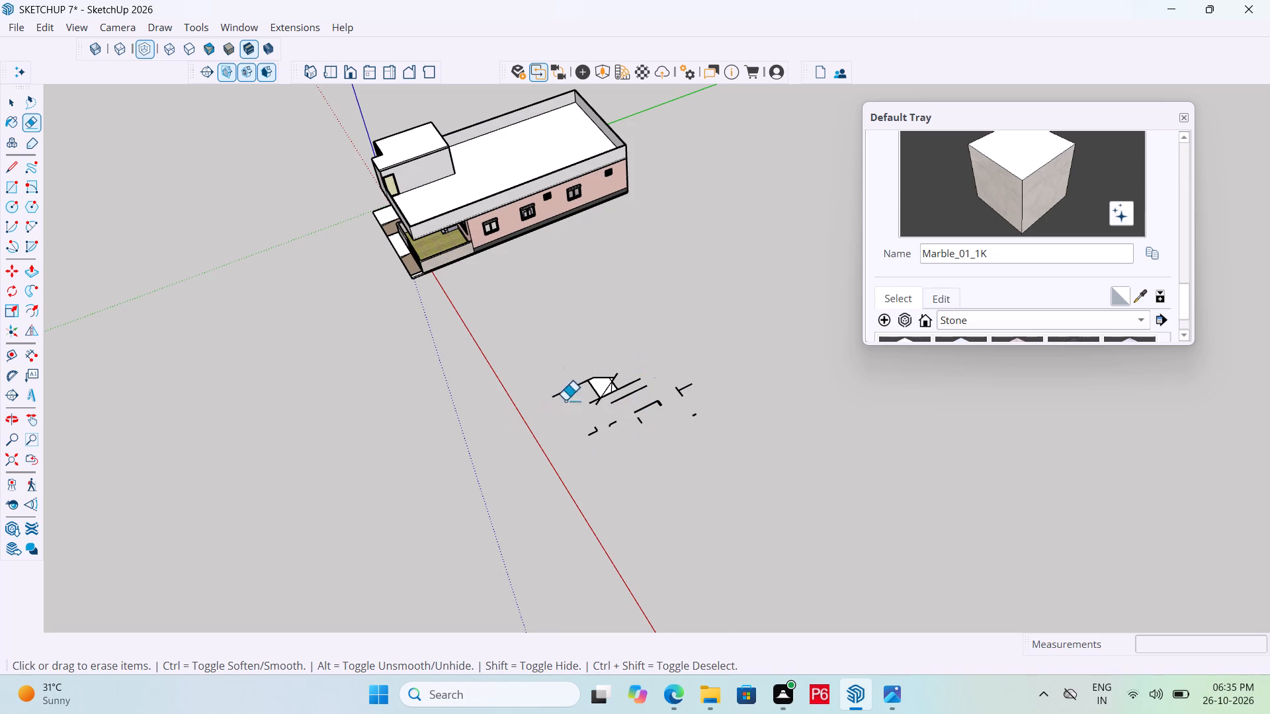
{"action": "left_click_drag", "start_coordinate": [565, 401], "coordinate": [634, 383]}
{"action": "left_click_drag", "start_coordinate": [637, 383], "coordinate": [540, 381]}
{"action": "left_click_drag", "start_coordinate": [533, 389], "coordinate": [631, 373]}
{"action": "left_click_drag", "start_coordinate": [605, 388], "coordinate": [646, 387]}
{"action": "left_click_drag", "start_coordinate": [617, 400], "coordinate": [646, 403]}
Erase the last short stray edges left on the ground beside the house.
{"action": "left_click", "coordinate": [687, 383]}
{"action": "left_click_drag", "start_coordinate": [688, 383], "coordinate": [669, 403]}
{"action": "left_click_drag", "start_coordinate": [672, 401], "coordinate": [691, 389]}
{"action": "left_click_drag", "start_coordinate": [691, 389], "coordinate": [638, 415]}
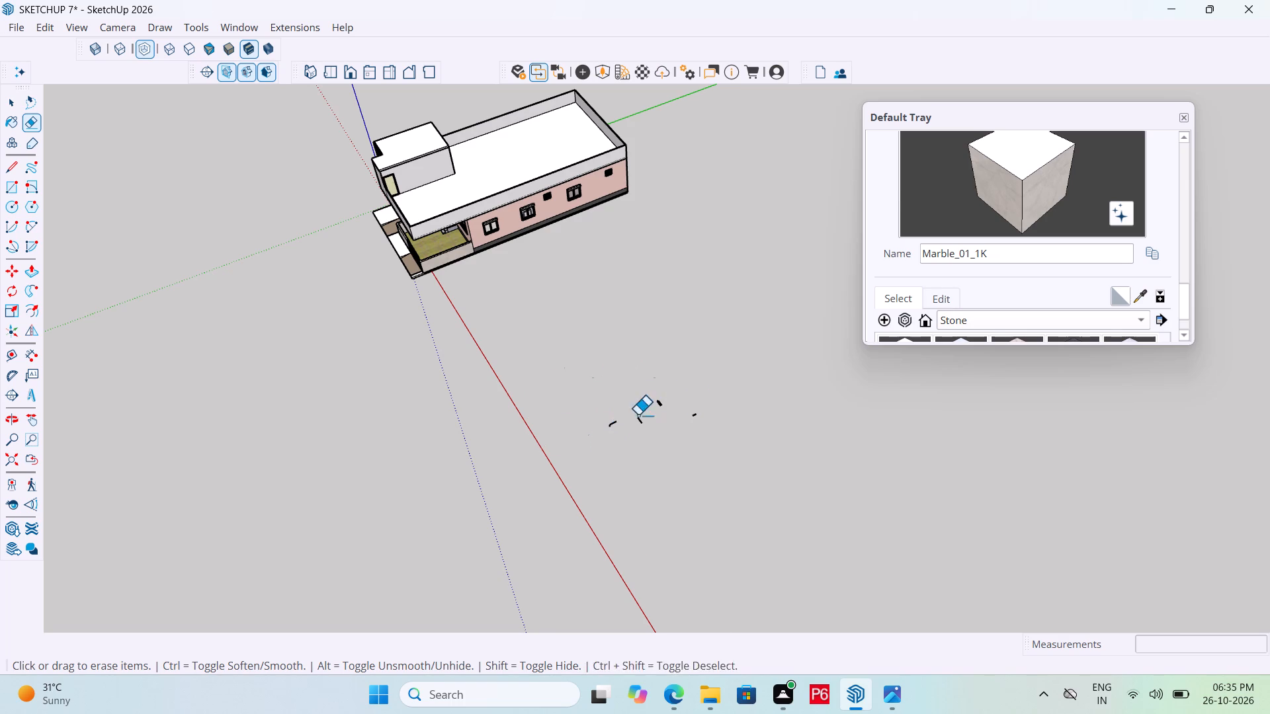
{"action": "left_click_drag", "start_coordinate": [638, 415], "coordinate": [610, 433]}
{"action": "left_click_drag", "start_coordinate": [623, 427], "coordinate": [675, 405]}
{"action": "left_click_drag", "start_coordinate": [697, 422], "coordinate": [695, 416]}
{"action": "left_click_drag", "start_coordinate": [611, 418], "coordinate": [625, 418]}
{"action": "left_click_drag", "start_coordinate": [599, 430], "coordinate": [641, 409]}
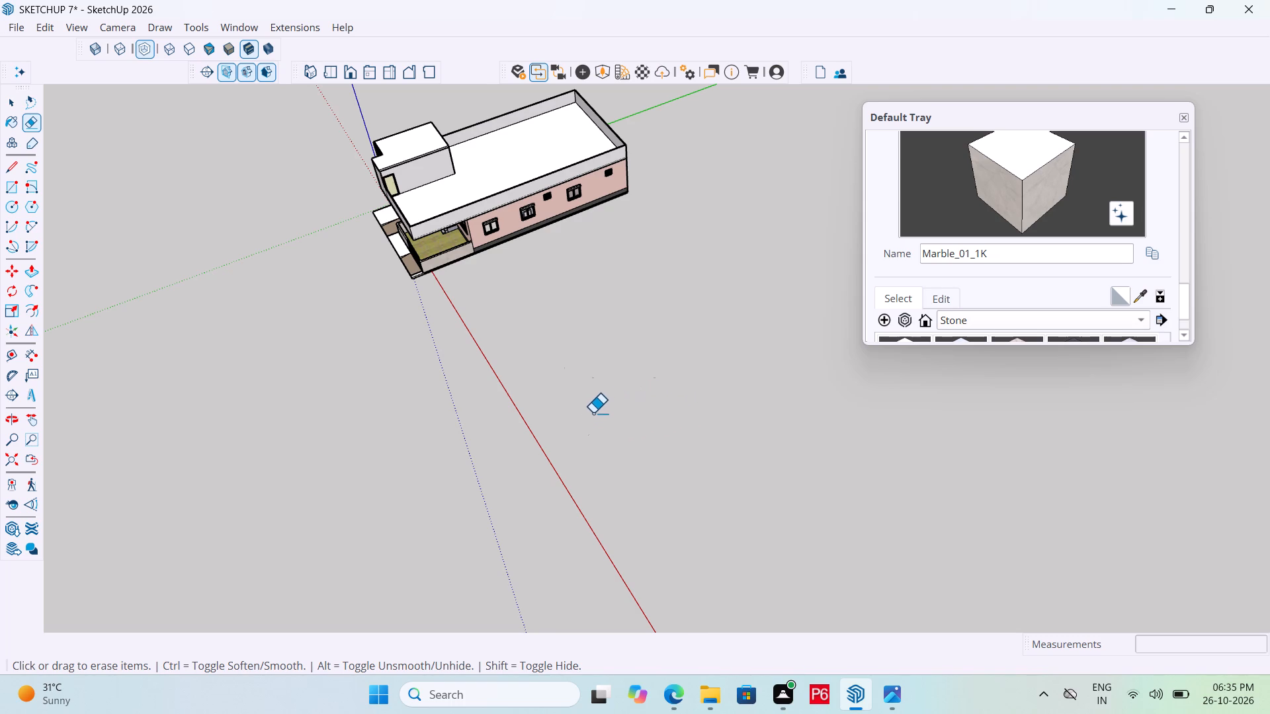
Draw a large ground rectangle beside the house with a second one about 44' 9" by 50' 9" just inside it.
{"action": "key", "text": "r"}
{"action": "left_click_drag", "start_coordinate": [494, 346], "coordinate": [507, 350]}
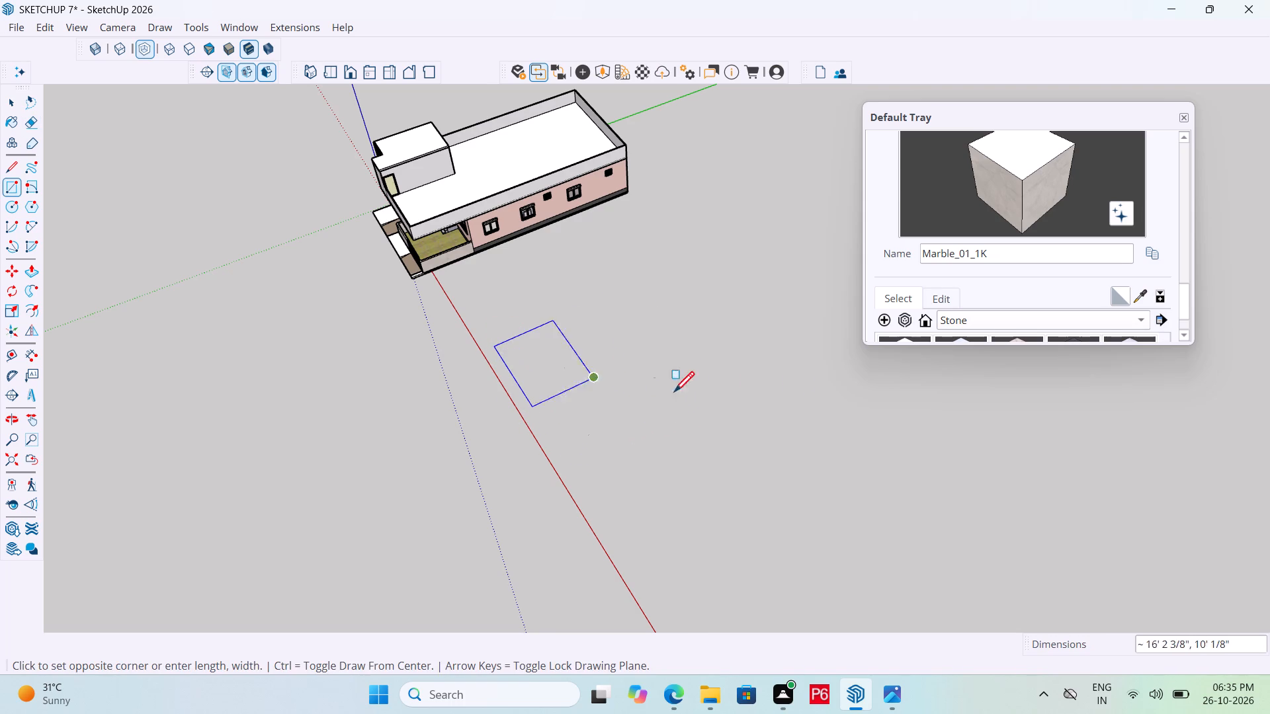
{"action": "left_click_drag", "start_coordinate": [799, 388], "coordinate": [784, 391]}
{"action": "left_click_drag", "start_coordinate": [509, 347], "coordinate": [517, 347]}
{"action": "left_click", "coordinate": [780, 385]}
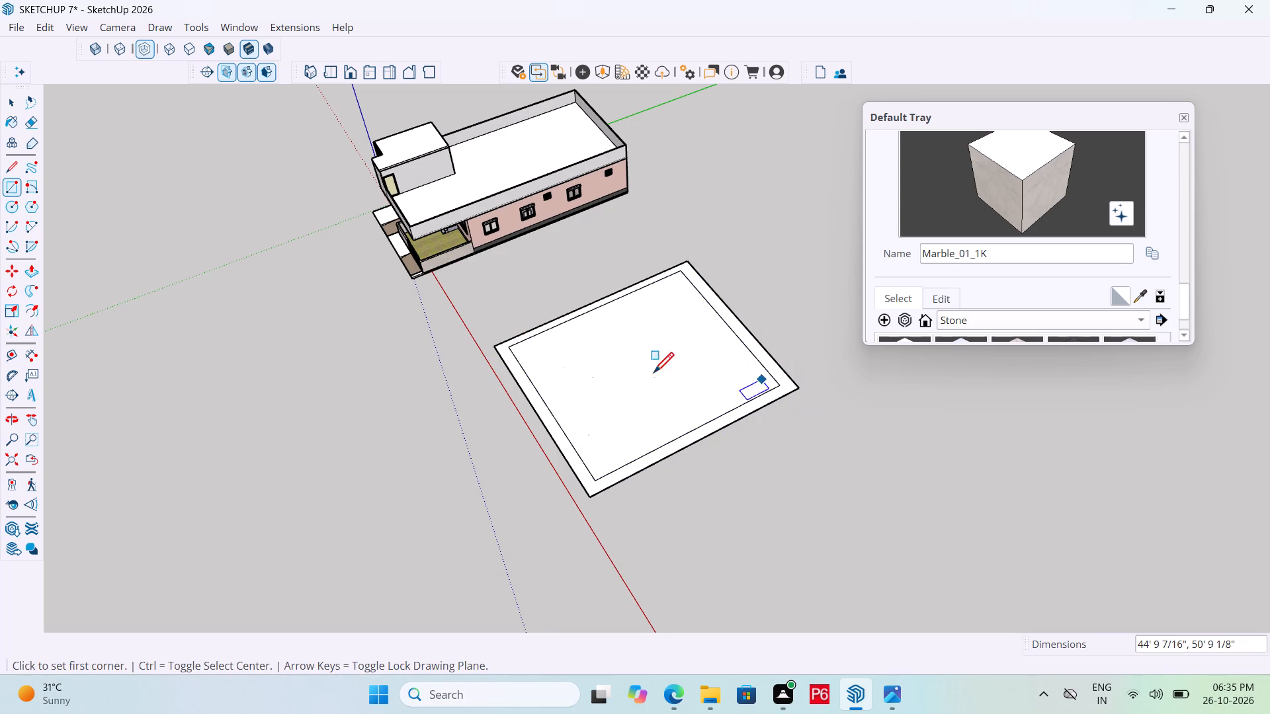
Nest three more rectangles inside, about 42' 6" by 35' 5", 27' 8" by 37' 8" and 23' 2" by 30' 7".
{"action": "left_click_drag", "start_coordinate": [529, 354], "coordinate": [540, 354]}
{"action": "left_click", "coordinate": [751, 381]}
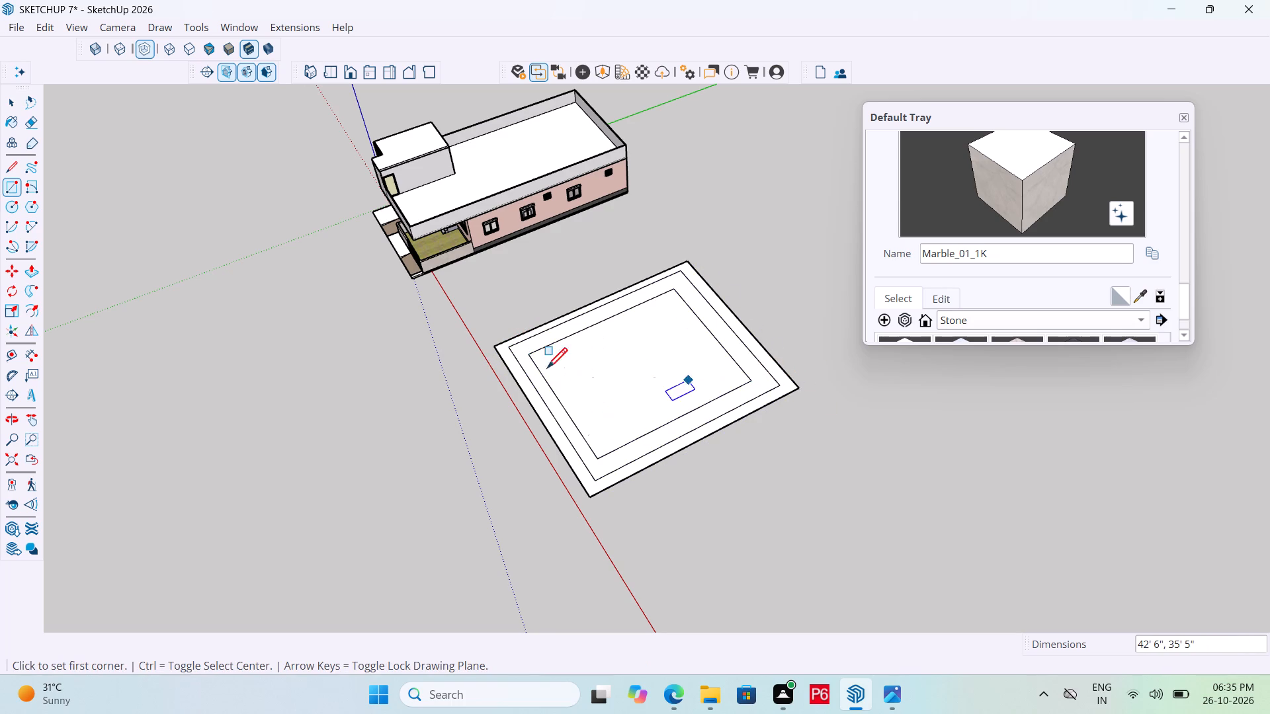
{"action": "left_click_drag", "start_coordinate": [544, 360], "coordinate": [554, 361]}
{"action": "left_click", "coordinate": [734, 374]}
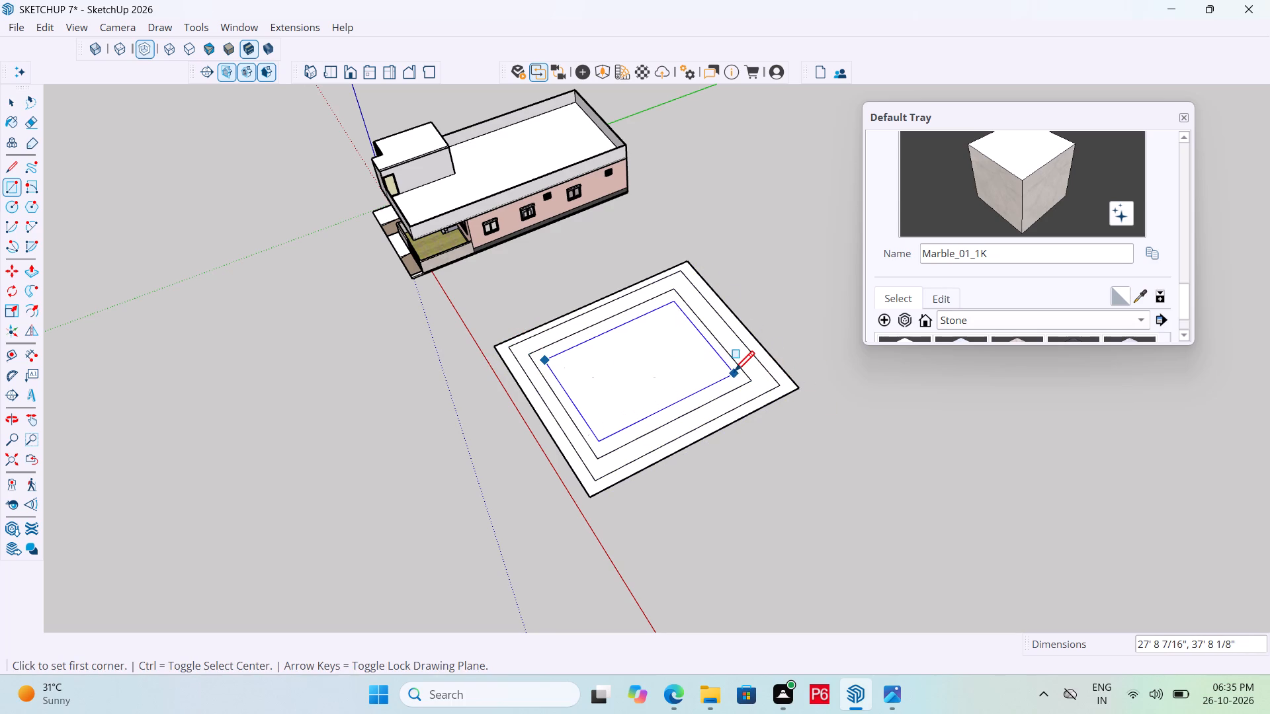
{"action": "left_click_drag", "start_coordinate": [565, 359], "coordinate": [573, 360]}
{"action": "left_click", "coordinate": [720, 372]}
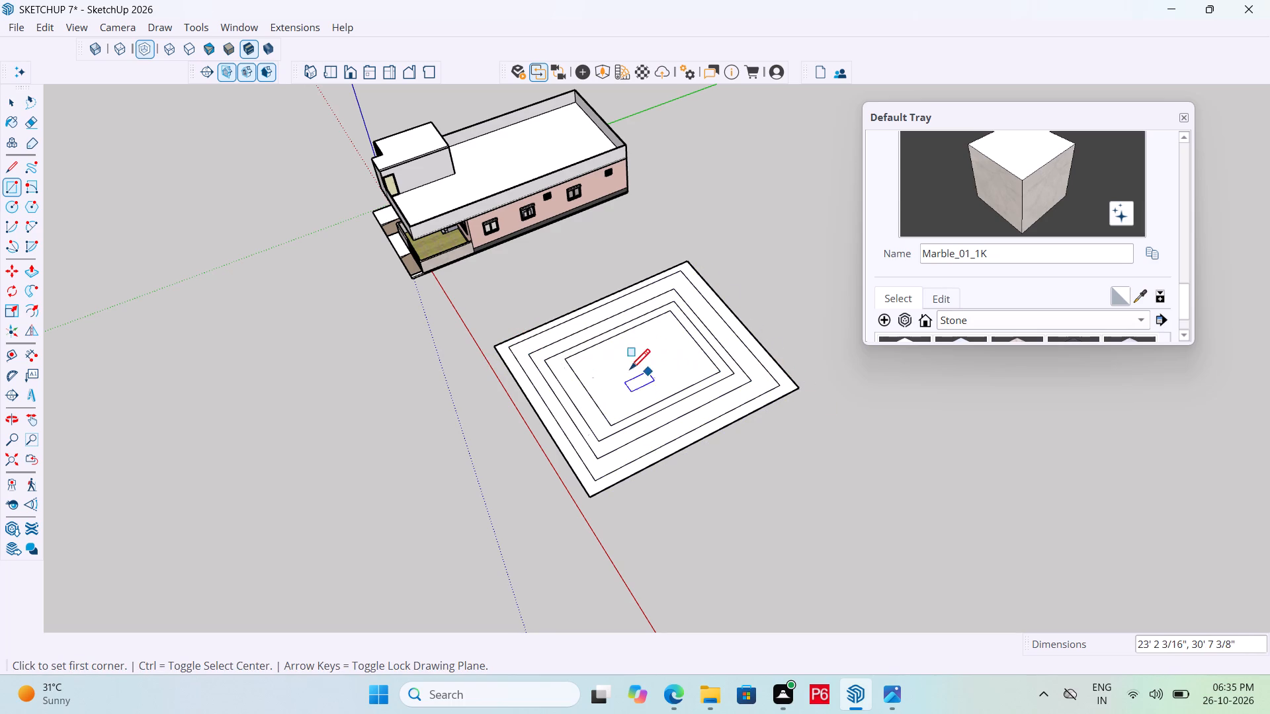
Draw two smaller nested rectangles inside the innermost one, plus one about 9' 6" by 11' in their corner.
{"action": "left_click_drag", "start_coordinate": [581, 366], "coordinate": [614, 366]}
{"action": "left_click_drag", "start_coordinate": [703, 372], "coordinate": [678, 372]}
{"action": "left_click_drag", "start_coordinate": [596, 370], "coordinate": [603, 370]}
{"action": "left_click_drag", "start_coordinate": [692, 371], "coordinate": [673, 371]}
{"action": "left_click_drag", "start_coordinate": [593, 372], "coordinate": [605, 375]}
{"action": "left_click", "coordinate": [657, 375]}
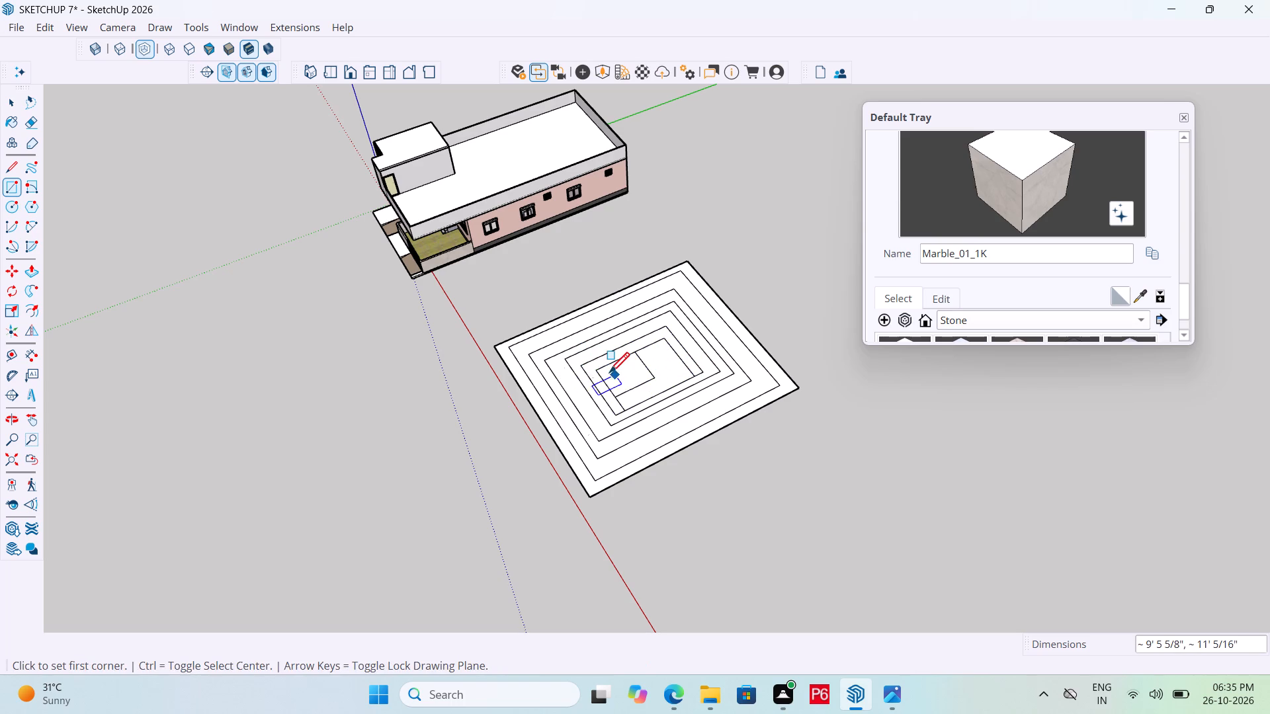
Draw overlapping rectangles across the centre of the nested set, ending with one about 21' 8" by 12' 10".
{"action": "left_click_drag", "start_coordinate": [609, 375], "coordinate": [672, 378]}
{"action": "left_click", "coordinate": [686, 378]}
{"action": "left_click_drag", "start_coordinate": [625, 378], "coordinate": [683, 378]}
{"action": "left_click", "coordinate": [684, 379]}
{"action": "left_click_drag", "start_coordinate": [592, 381], "coordinate": [700, 384]}
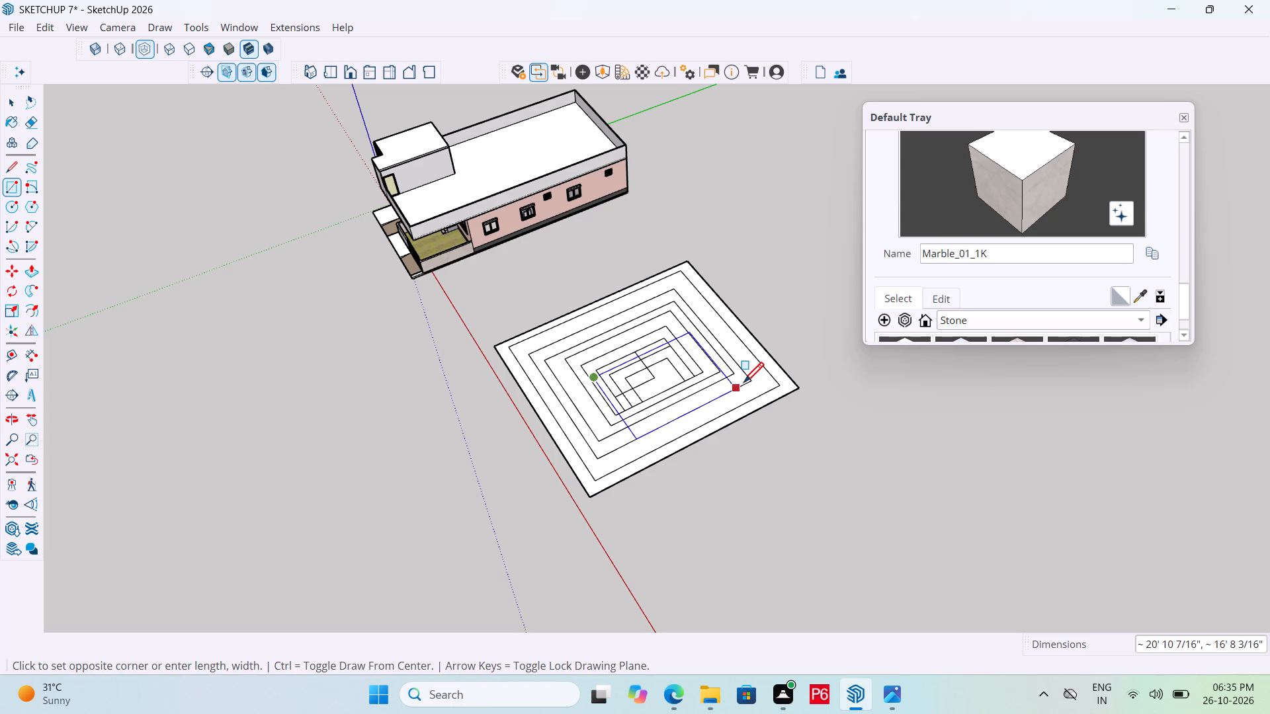
{"action": "left_click", "coordinate": [743, 385]}
{"action": "left_click_drag", "start_coordinate": [579, 377], "coordinate": [676, 377]}
{"action": "left_click", "coordinate": [693, 378]}
{"action": "left_click_drag", "start_coordinate": [570, 356], "coordinate": [617, 362]}
{"action": "left_click_drag", "start_coordinate": [667, 362], "coordinate": [653, 365]}
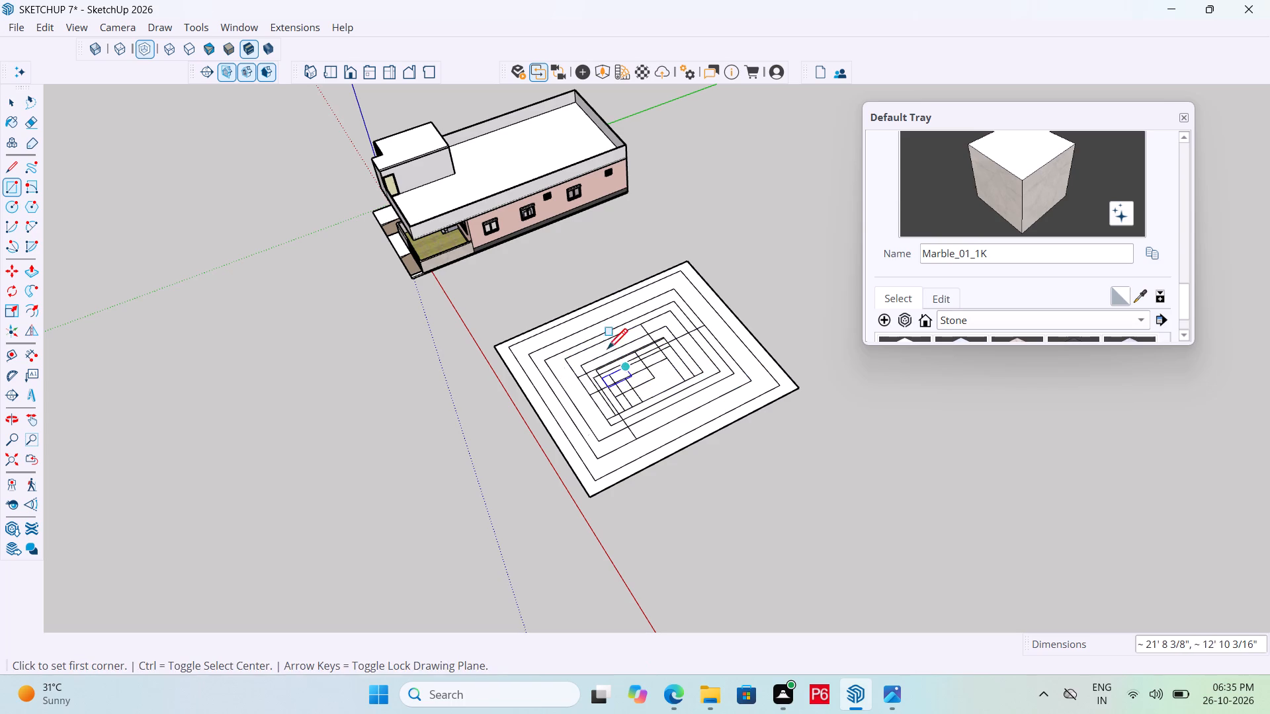
Draw more rectangles crossing the nested outlines, ending with one about 8' 8" by 3' 10" away from the red axis.
{"action": "left_click_drag", "start_coordinate": [600, 340], "coordinate": [707, 344]}
{"action": "double_click", "coordinate": [707, 344]}
{"action": "left_click_drag", "start_coordinate": [704, 346], "coordinate": [695, 349]}
{"action": "left_click_drag", "start_coordinate": [546, 381], "coordinate": [575, 387]}
{"action": "left_click_drag", "start_coordinate": [638, 393], "coordinate": [663, 397]}
{"action": "left_click_drag", "start_coordinate": [679, 398], "coordinate": [703, 399]}
{"action": "left_click_drag", "start_coordinate": [722, 397], "coordinate": [738, 391]}
{"action": "left_click_drag", "start_coordinate": [747, 366], "coordinate": [762, 366]}
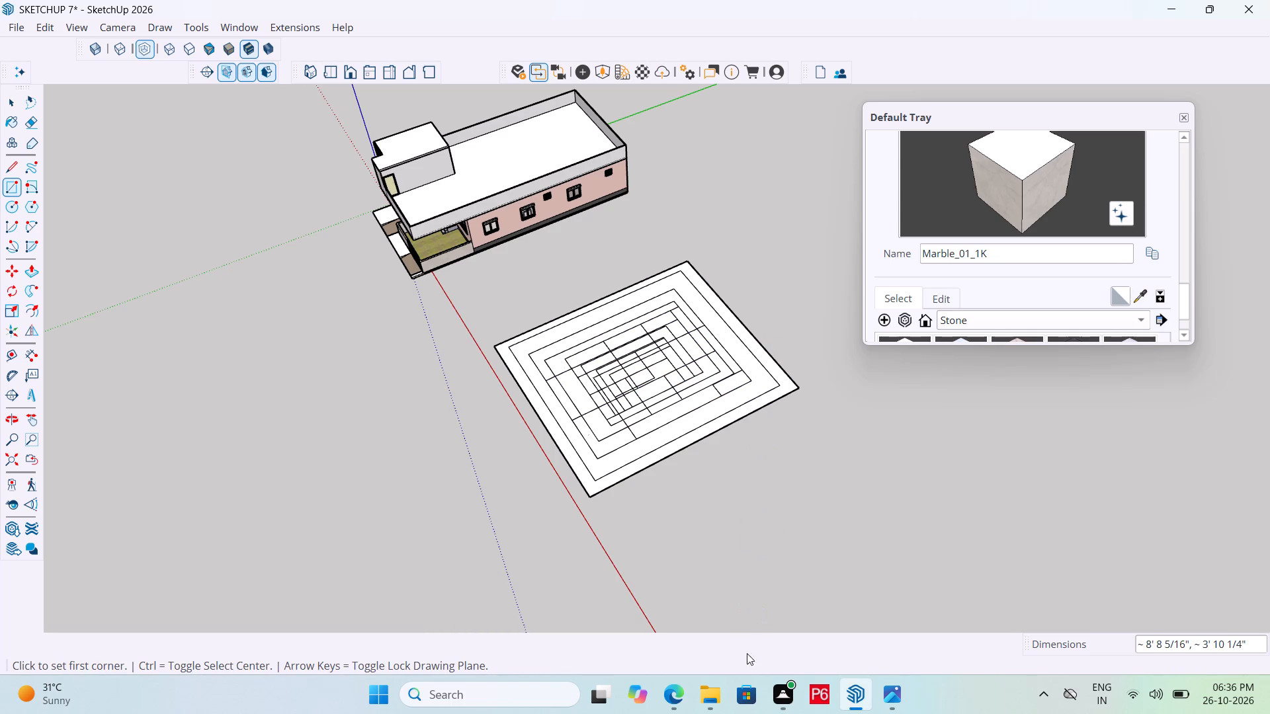
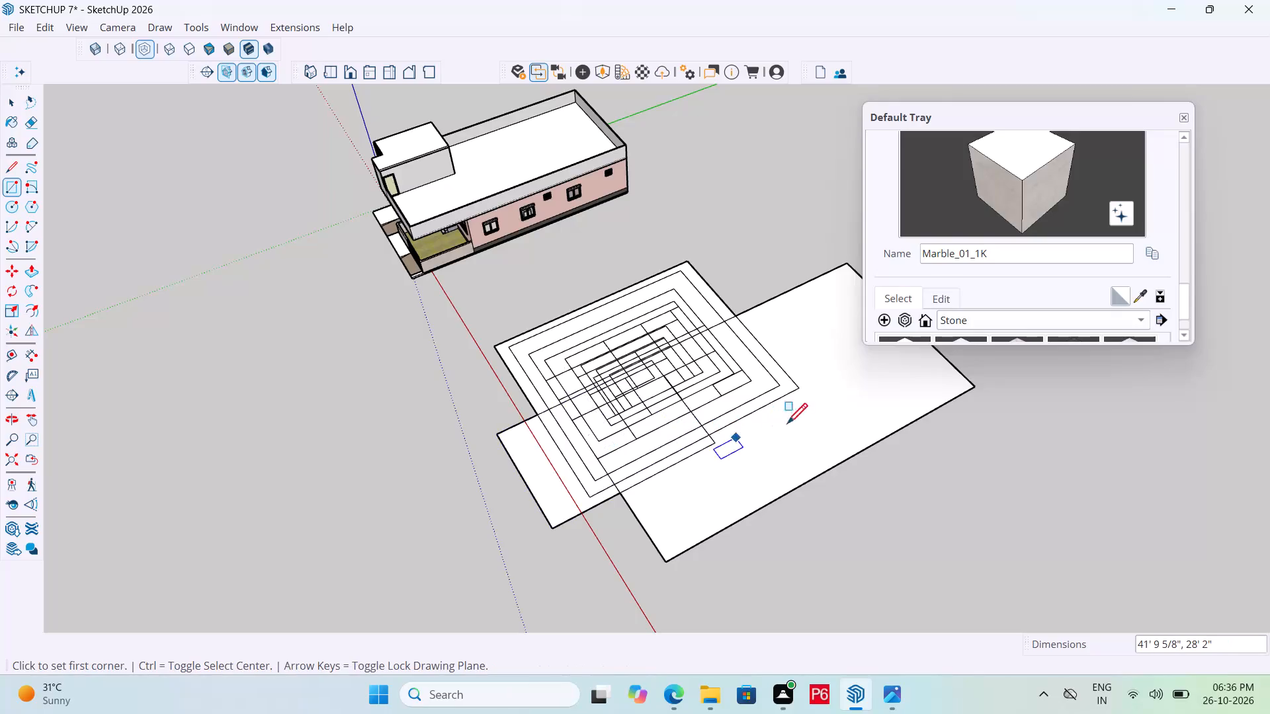
Draw three overlapping rectangles on the side away from the house, including about 65' 5" by 9' 9" and 39' 7" by 35' 10".
{"action": "left_click_drag", "start_coordinate": [819, 418], "coordinate": [807, 435]}
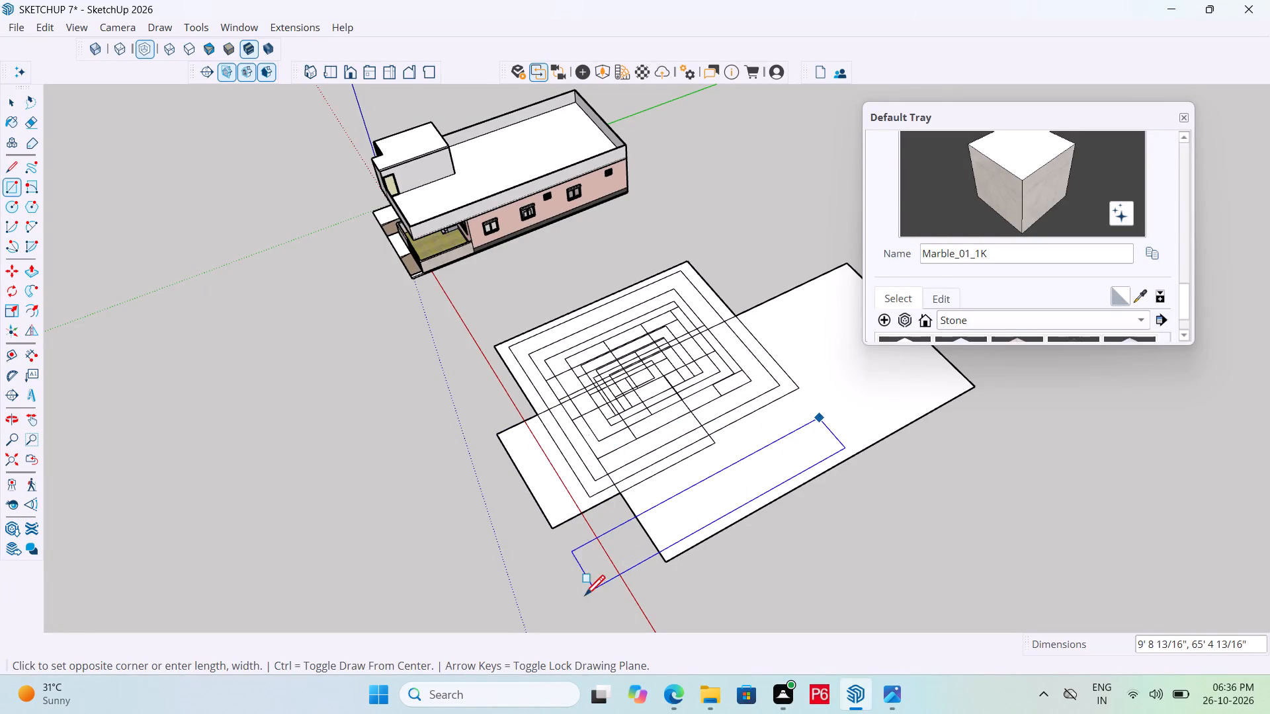
{"action": "left_click", "coordinate": [585, 598]}
{"action": "left_click_drag", "start_coordinate": [452, 463], "coordinate": [560, 487]}
{"action": "left_click", "coordinate": [686, 503]}
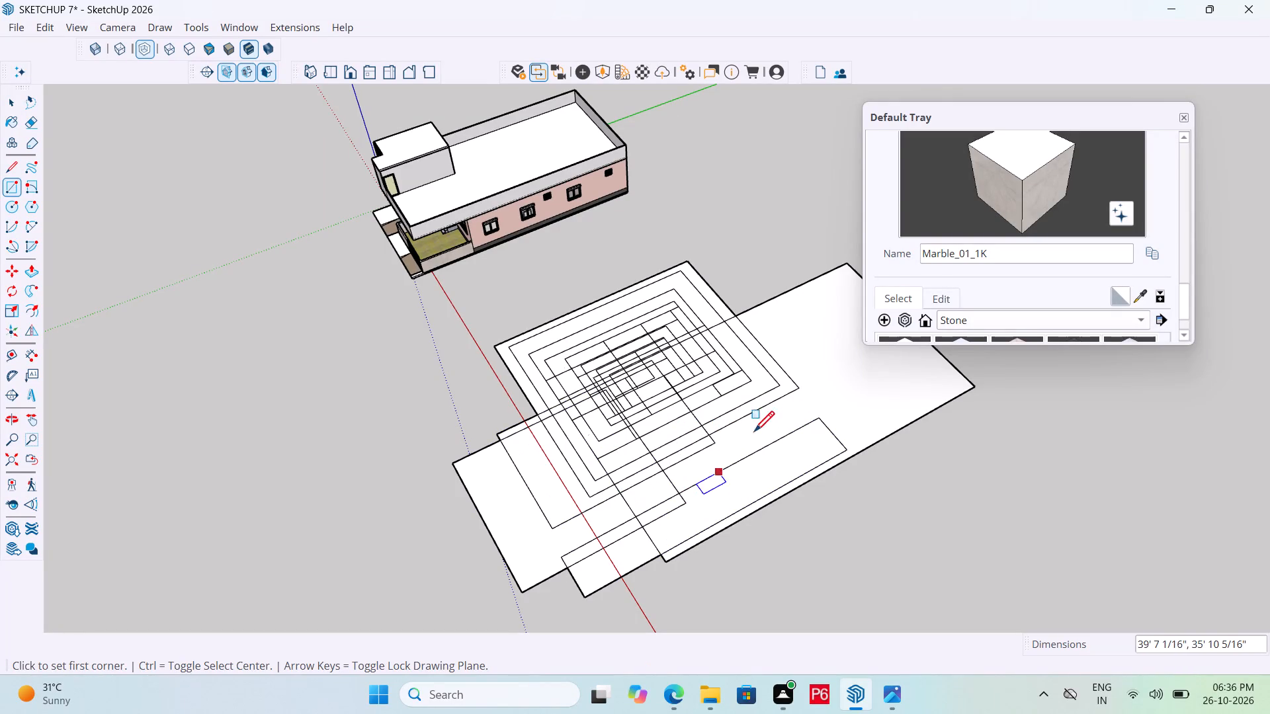
{"action": "left_click_drag", "start_coordinate": [761, 424], "coordinate": [711, 469]}
{"action": "left_click", "coordinate": [599, 597]}
Draw three rectangles extending past the sketch's edge away from the house, including one about 49' 9" by 12'.
{"action": "left_click_drag", "start_coordinate": [650, 528], "coordinate": [740, 546]}
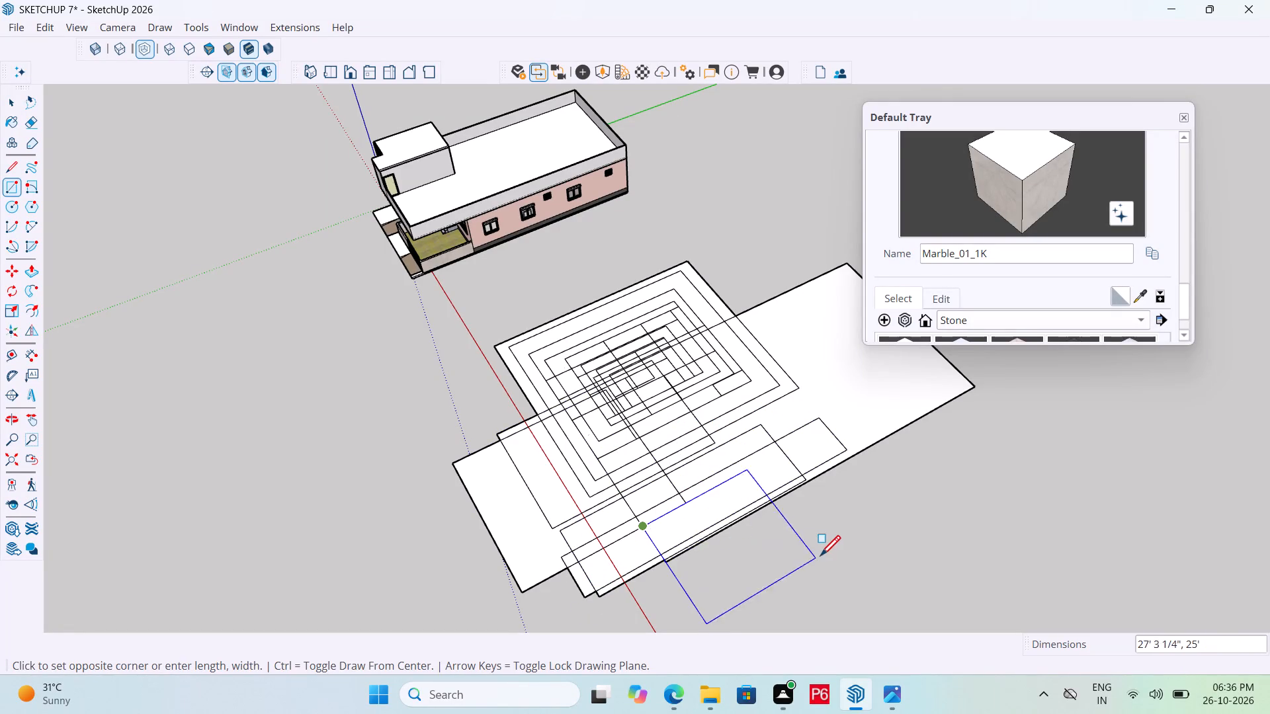
{"action": "left_click_drag", "start_coordinate": [834, 557], "coordinate": [837, 549]}
{"action": "left_click_drag", "start_coordinate": [872, 424], "coordinate": [839, 446]}
{"action": "left_click_drag", "start_coordinate": [724, 569], "coordinate": [720, 575]}
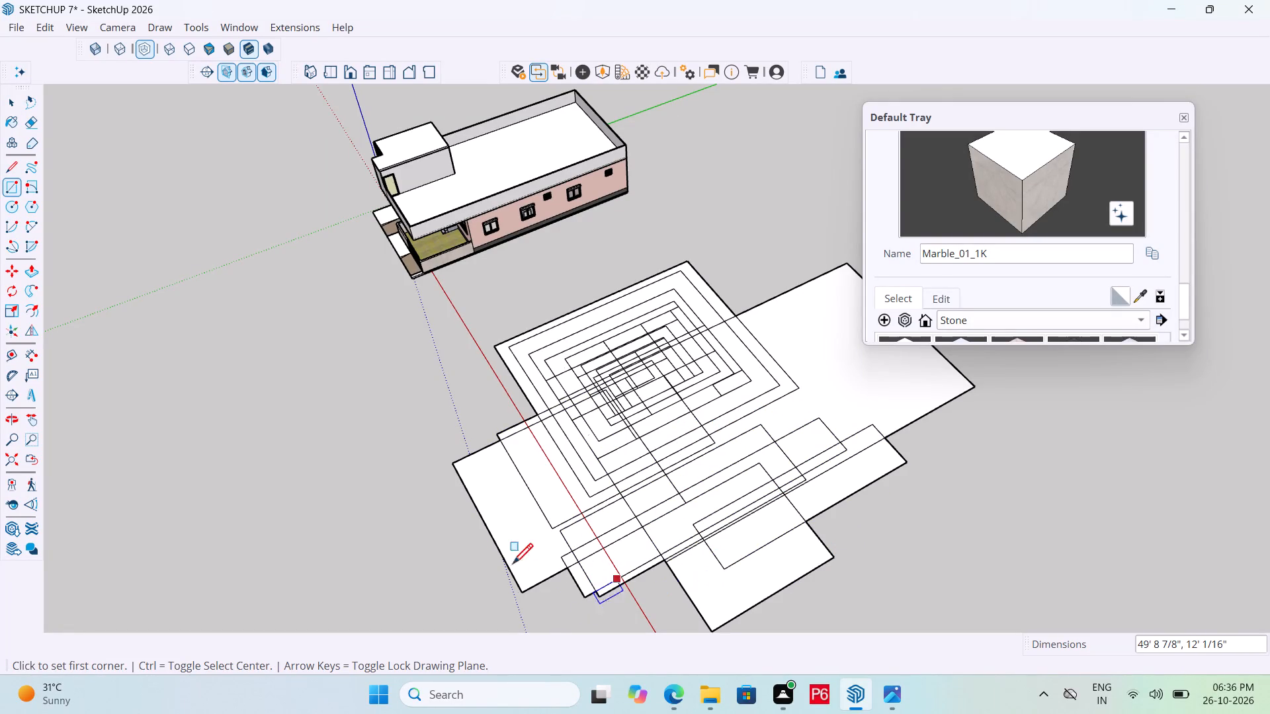
{"action": "left_click_drag", "start_coordinate": [458, 565], "coordinate": [499, 569]}
{"action": "left_click_drag", "start_coordinate": [728, 575], "coordinate": [731, 567]}
Draw two rectangles overlapping the nested outlines, the second about 42' 2" by 27' across the red axis.
{"action": "left_click_drag", "start_coordinate": [802, 384], "coordinate": [785, 399]}
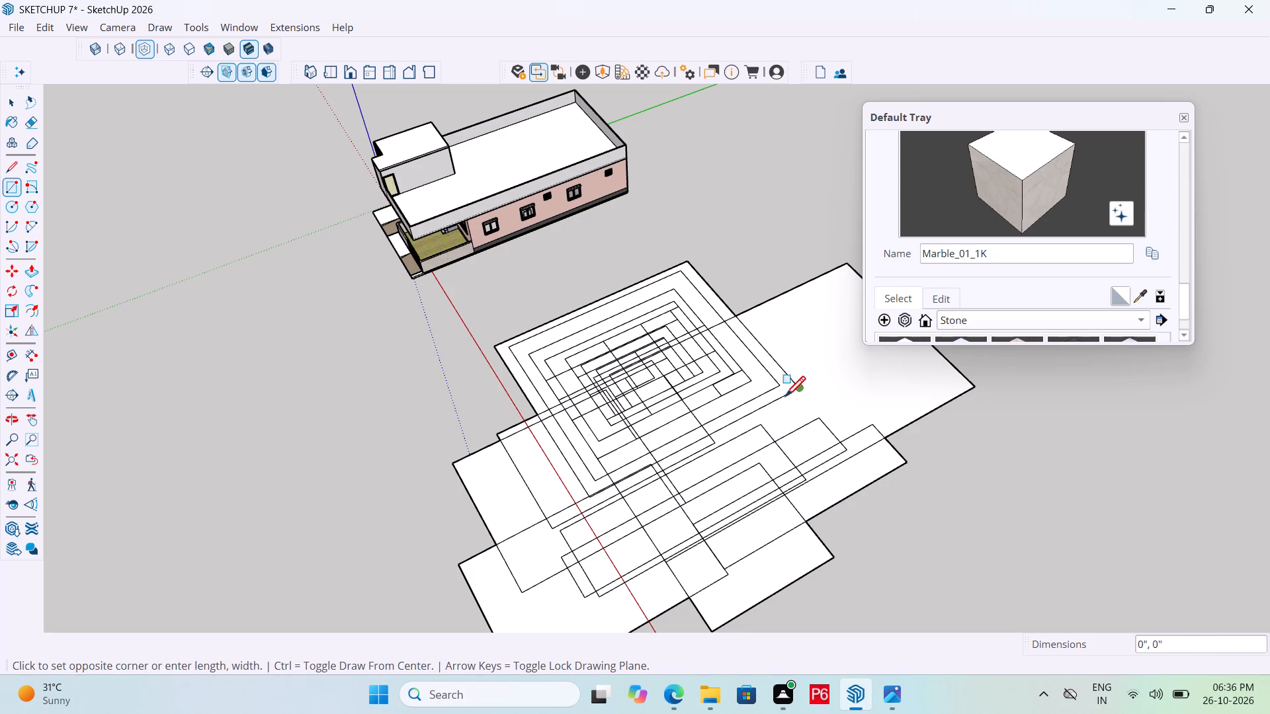
{"action": "left_click_drag", "start_coordinate": [785, 399], "coordinate": [757, 422]}
{"action": "left_click", "coordinate": [601, 561]}
{"action": "left_click_drag", "start_coordinate": [432, 489], "coordinate": [557, 494]}
{"action": "left_click", "coordinate": [659, 494]}
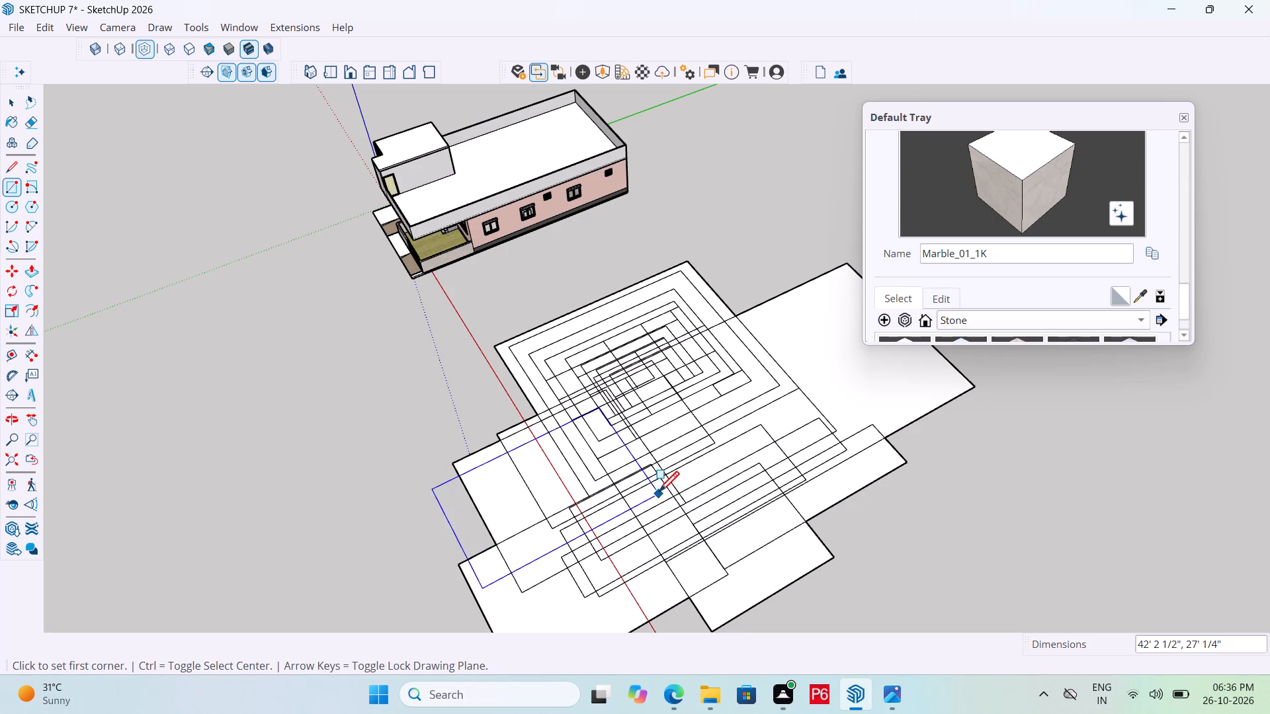
Draw three more overlapping rectangles reaching away from the red axis, ending with one about 60' 7" by 23' 3".
{"action": "left_click_drag", "start_coordinate": [825, 356], "coordinate": [817, 372]}
{"action": "left_click_drag", "start_coordinate": [763, 469], "coordinate": [755, 479]}
{"action": "left_click_drag", "start_coordinate": [642, 388], "coordinate": [769, 350]}
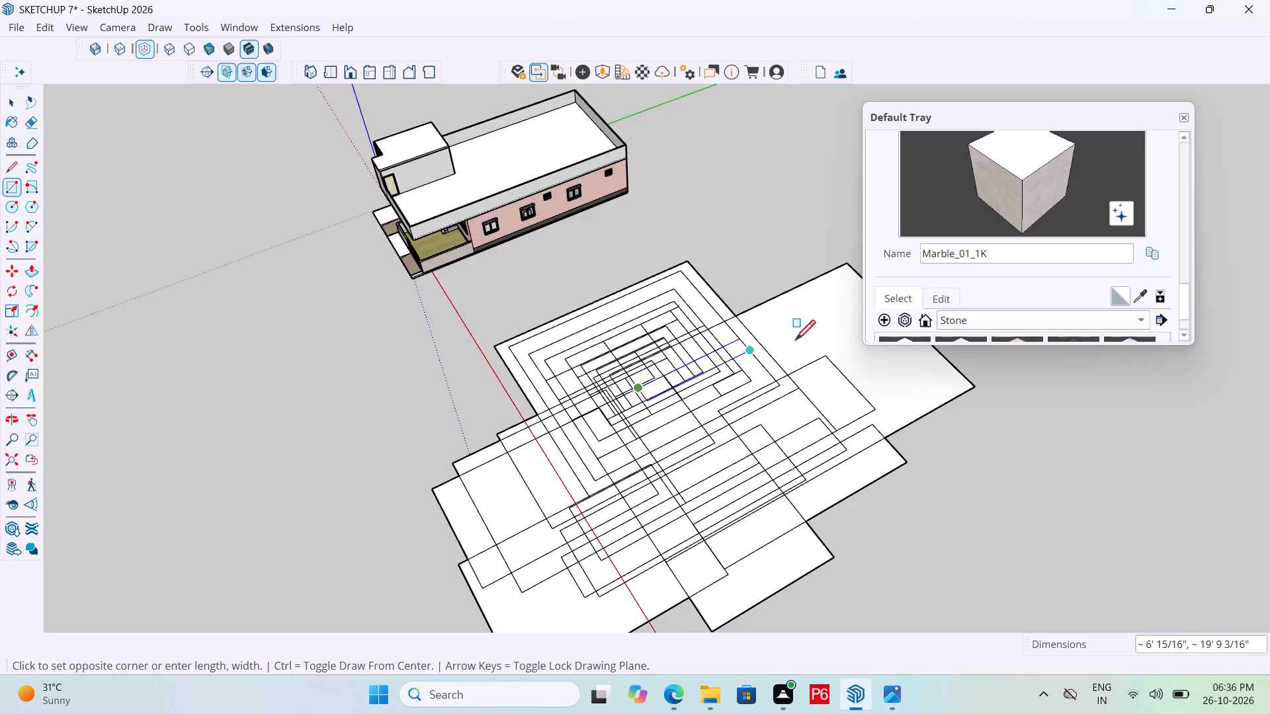
{"action": "left_click", "coordinate": [884, 368]}
{"action": "scroll", "coordinate": [313, 557], "scroll_direction": "down", "scroll_amount": 2}
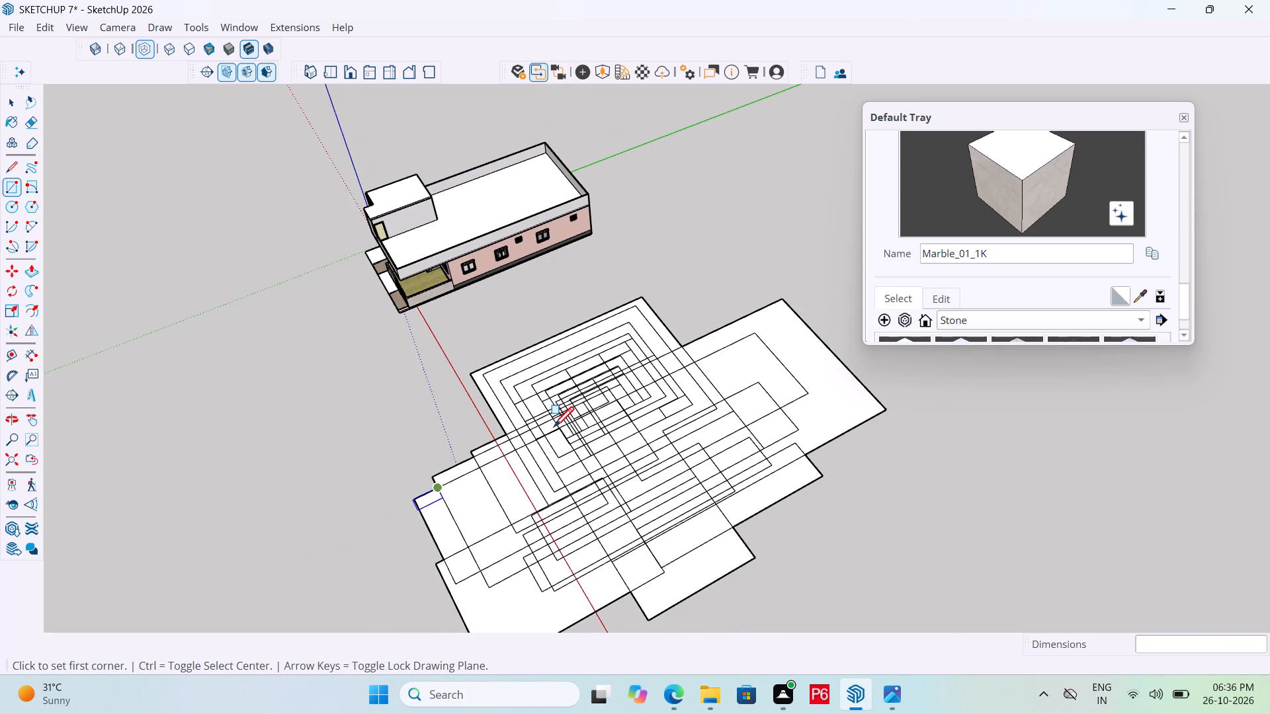
{"action": "left_click", "coordinate": [822, 353]}
{"action": "left_click_drag", "start_coordinate": [689, 506], "coordinate": [680, 506]}
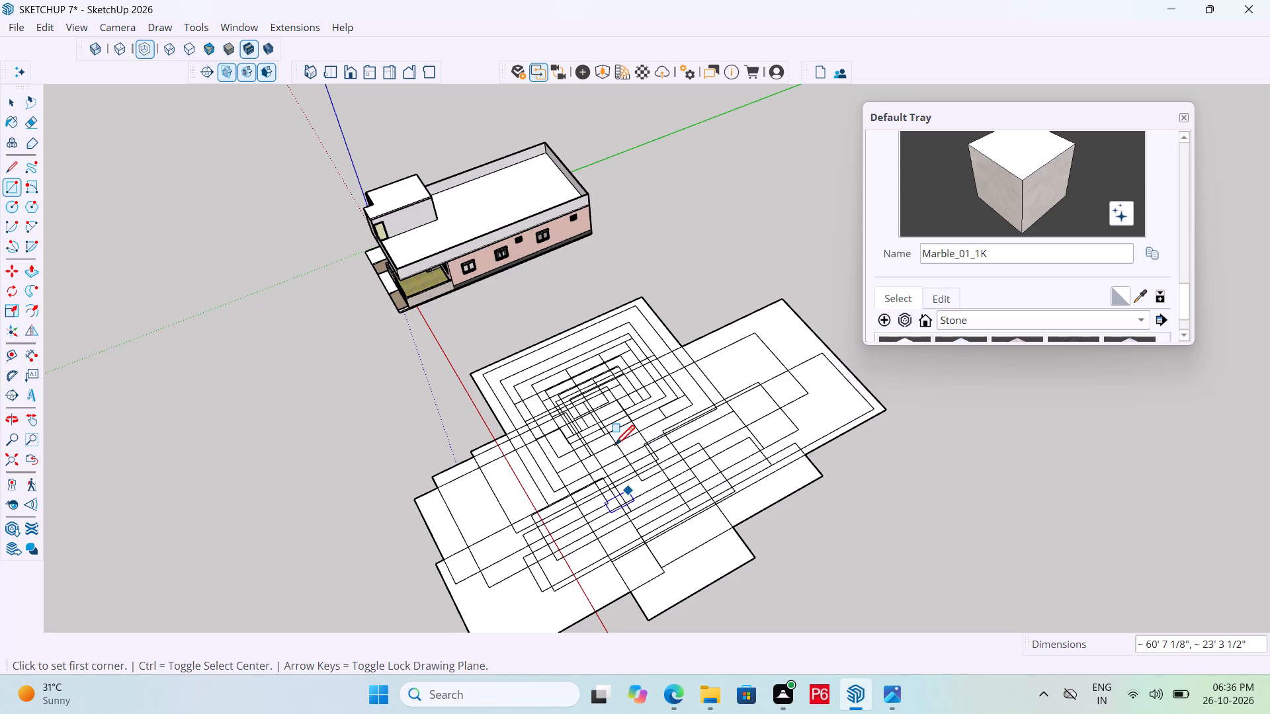
Draw three overlapping rectangles on the part farthest from the red axis, ending with one about 17' 3" by 25'.
{"action": "left_click_drag", "start_coordinate": [615, 410], "coordinate": [726, 402]}
{"action": "left_click", "coordinate": [818, 399]}
{"action": "left_click_drag", "start_coordinate": [794, 314], "coordinate": [780, 329]}
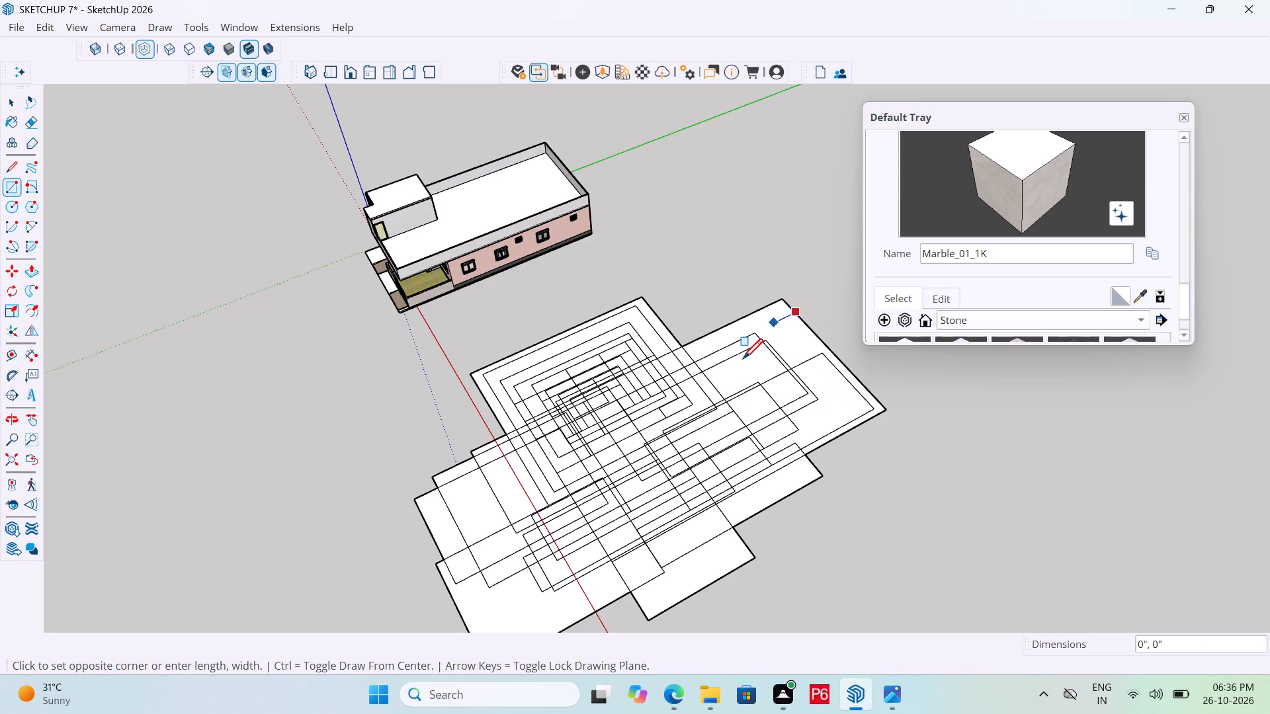
{"action": "left_click", "coordinate": [717, 395]}
{"action": "left_click_drag", "start_coordinate": [717, 364], "coordinate": [766, 373]}
{"action": "left_click", "coordinate": [814, 392]}
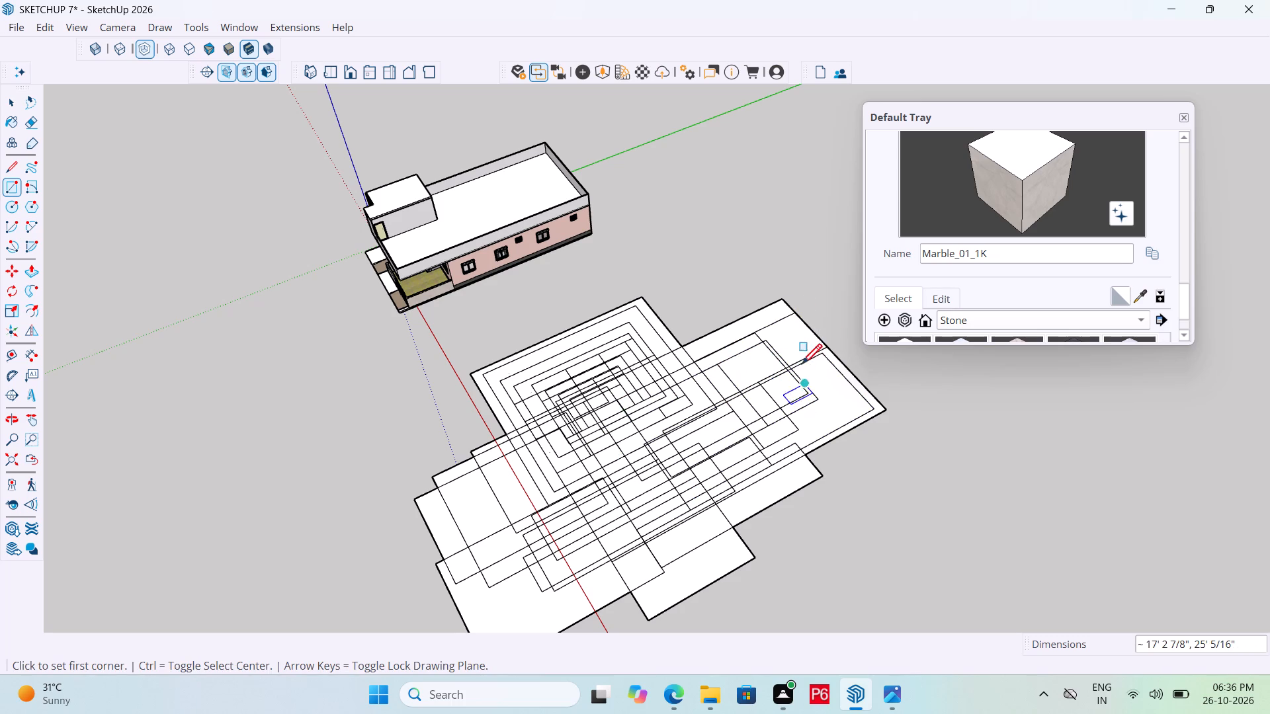
Draw three more rectangles over the part farthest from the red axis, ending with one about 20' 9" by 28' 2".
{"action": "left_click_drag", "start_coordinate": [781, 333], "coordinate": [772, 338]}
{"action": "left_click", "coordinate": [738, 389]}
{"action": "left_click_drag", "start_coordinate": [678, 396], "coordinate": [778, 404]}
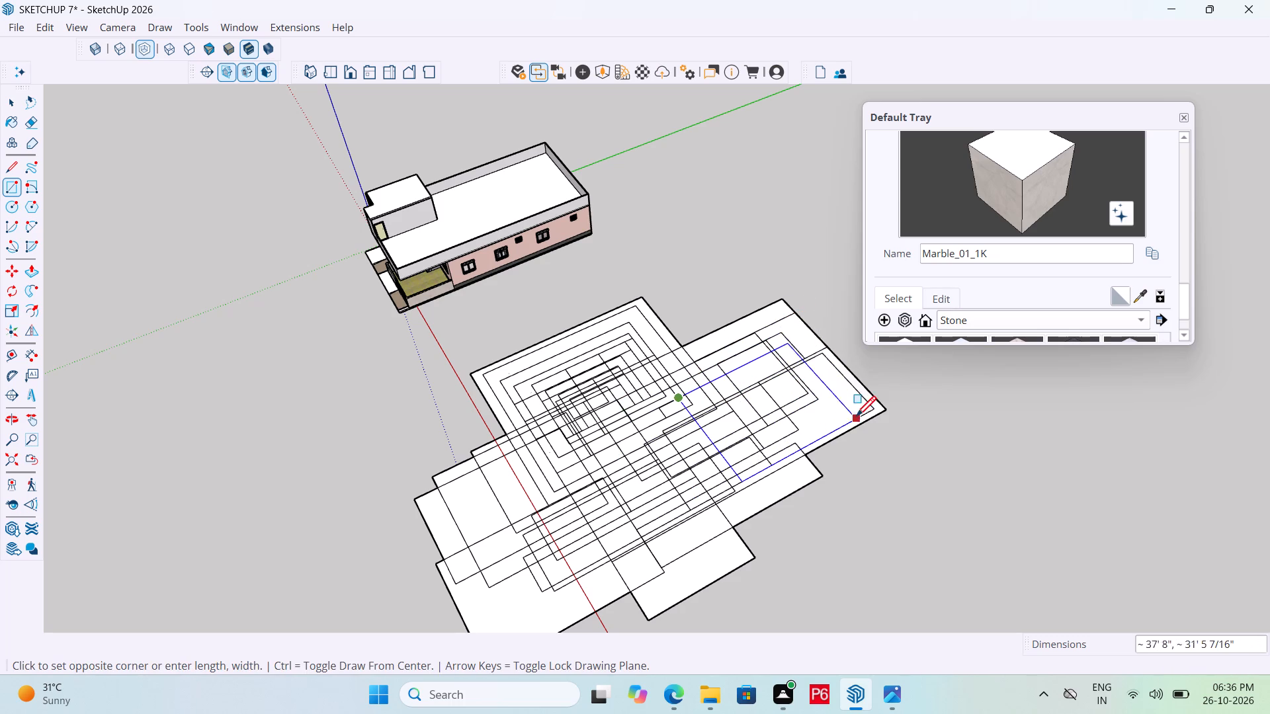
{"action": "left_click", "coordinate": [862, 434]}
{"action": "left_click_drag", "start_coordinate": [853, 376], "coordinate": [853, 382]}
{"action": "left_click", "coordinate": [818, 470]}
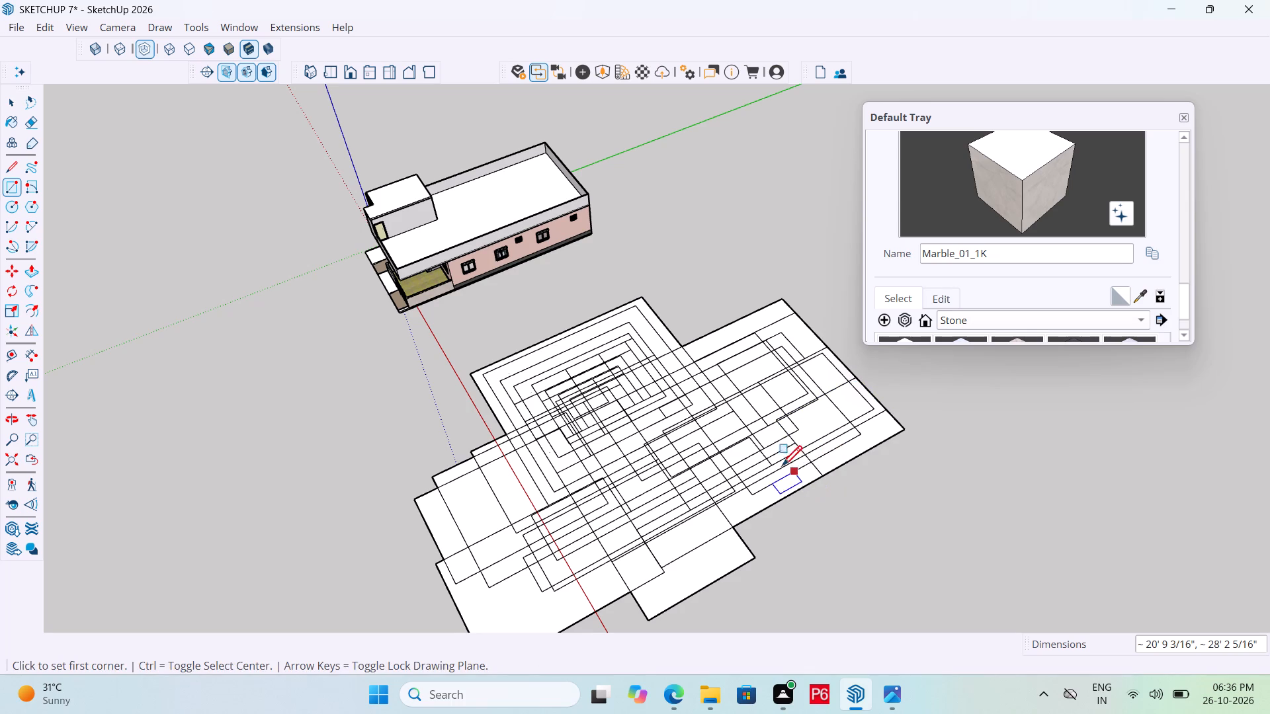
Draw small overlapping rectangles along the outer edge away from the house, at the end far from the red axis.
{"action": "left_click_drag", "start_coordinate": [757, 466], "coordinate": [826, 466]}
{"action": "left_click_drag", "start_coordinate": [839, 466], "coordinate": [852, 480]}
{"action": "left_click_drag", "start_coordinate": [825, 496], "coordinate": [814, 493]}
{"action": "left_click", "coordinate": [779, 469]}
{"action": "left_click_drag", "start_coordinate": [788, 463], "coordinate": [839, 461]}
{"action": "left_click_drag", "start_coordinate": [841, 461], "coordinate": [864, 464]}
{"action": "left_click", "coordinate": [866, 464]}
{"action": "left_click_drag", "start_coordinate": [799, 445], "coordinate": [813, 455]}
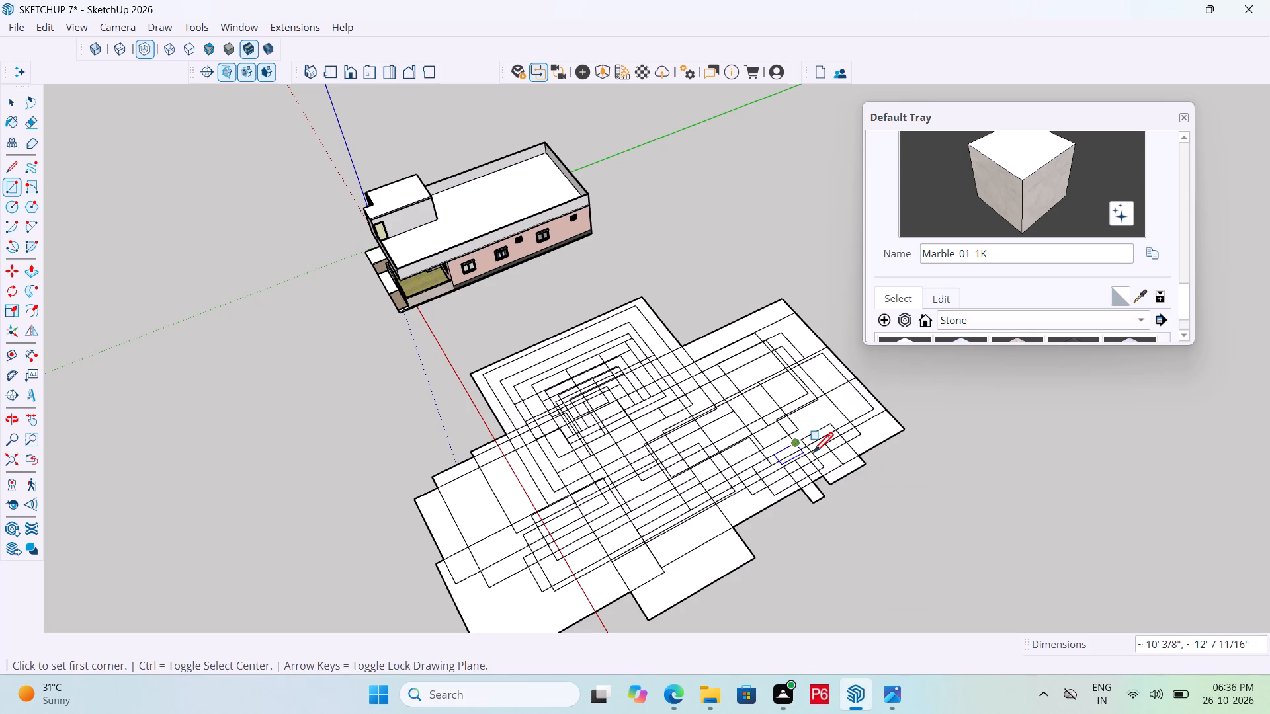
{"action": "left_click_drag", "start_coordinate": [813, 455], "coordinate": [811, 466]}
Continue overlapping rectangles along the outer edge away from the house, ending with one about 32' by 7' running inward.
{"action": "left_click_drag", "start_coordinate": [775, 463], "coordinate": [836, 528]}
{"action": "left_click_drag", "start_coordinate": [759, 522], "coordinate": [755, 522]}
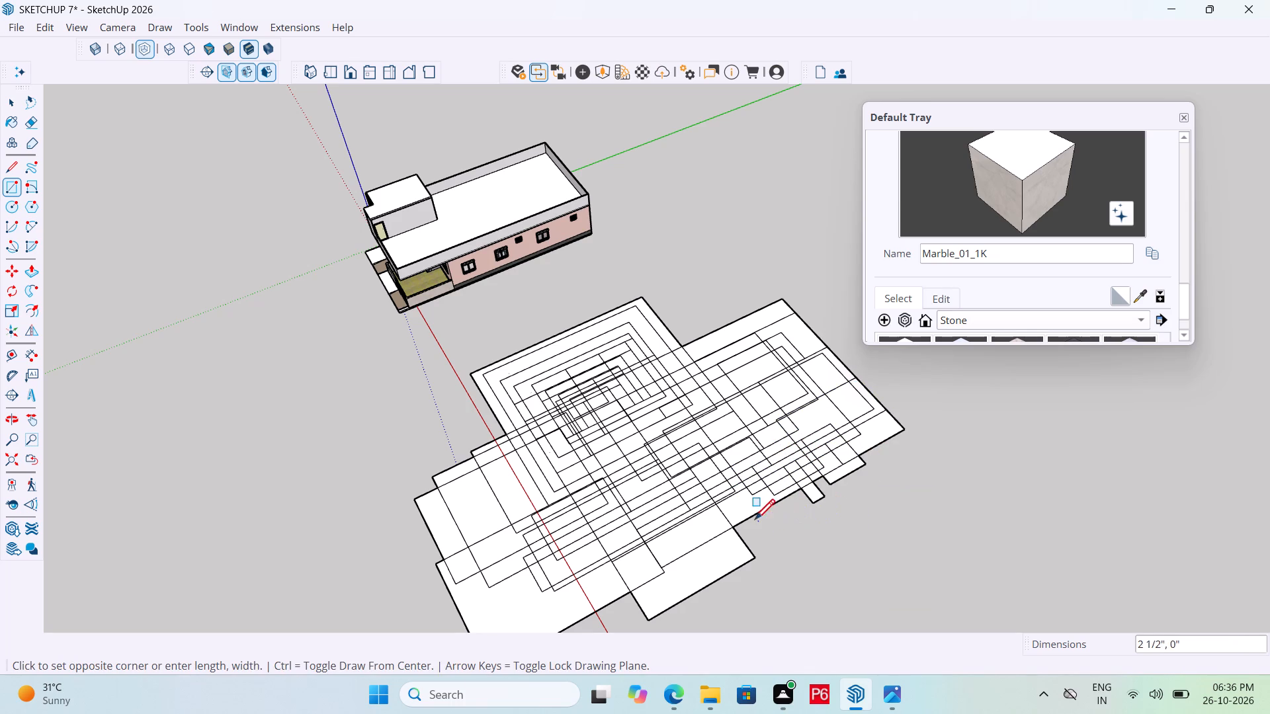
{"action": "left_click_drag", "start_coordinate": [755, 522], "coordinate": [719, 503]}
{"action": "left_click", "coordinate": [710, 498]}
{"action": "left_click_drag", "start_coordinate": [758, 483], "coordinate": [801, 484]}
{"action": "left_click_drag", "start_coordinate": [829, 495], "coordinate": [841, 496]}
{"action": "left_click", "coordinate": [841, 496]}
{"action": "left_click_drag", "start_coordinate": [794, 469], "coordinate": [722, 563]}
{"action": "left_click_drag", "start_coordinate": [716, 561], "coordinate": [816, 500]}
{"action": "left_click_drag", "start_coordinate": [779, 477], "coordinate": [767, 477]}
{"action": "left_click_drag", "start_coordinate": [642, 511], "coordinate": [637, 513]}
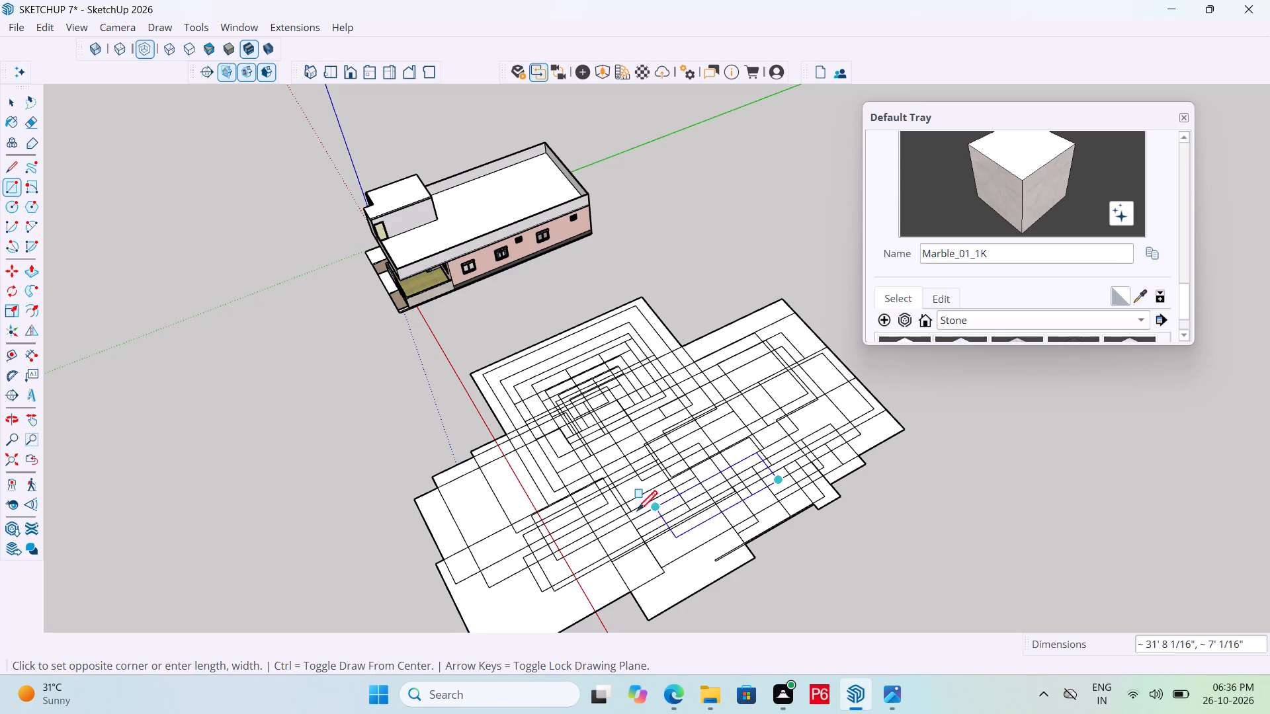
{"action": "left_click_drag", "start_coordinate": [637, 513], "coordinate": [622, 517]}
Draw small overlapping rectangles beside the red axis, ending with one about 5' 6" by 13' 11".
{"action": "left_click_drag", "start_coordinate": [554, 502], "coordinate": [521, 496]}
{"action": "left_click_drag", "start_coordinate": [515, 494], "coordinate": [475, 479]}
{"action": "left_click_drag", "start_coordinate": [460, 475], "coordinate": [472, 467]}
{"action": "left_click_drag", "start_coordinate": [565, 455], "coordinate": [484, 493]}
{"action": "left_click_drag", "start_coordinate": [483, 493], "coordinate": [515, 489]}
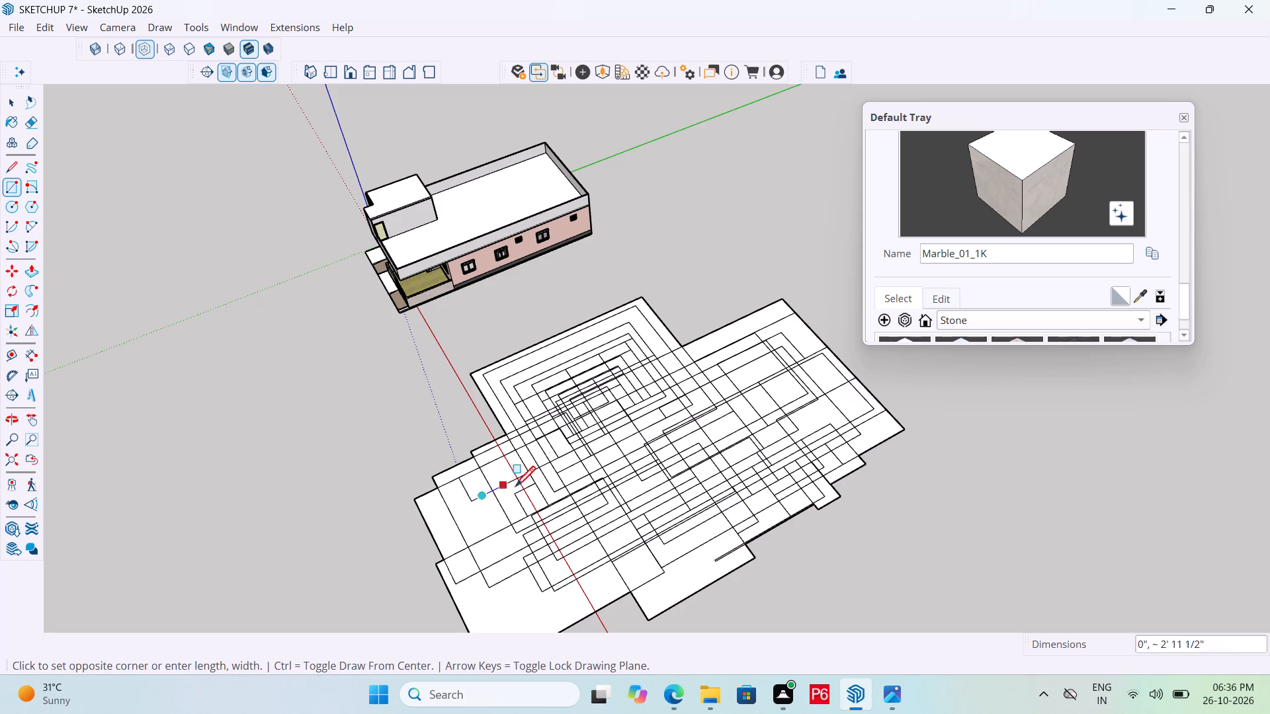
{"action": "left_click_drag", "start_coordinate": [515, 489], "coordinate": [523, 483]}
{"action": "left_click_drag", "start_coordinate": [558, 469], "coordinate": [565, 469]}
{"action": "left_click_drag", "start_coordinate": [444, 474], "coordinate": [513, 472]}
{"action": "left_click", "coordinate": [535, 469]}
{"action": "left_click_drag", "start_coordinate": [446, 501], "coordinate": [493, 496]}
{"action": "left_click", "coordinate": [507, 493]}
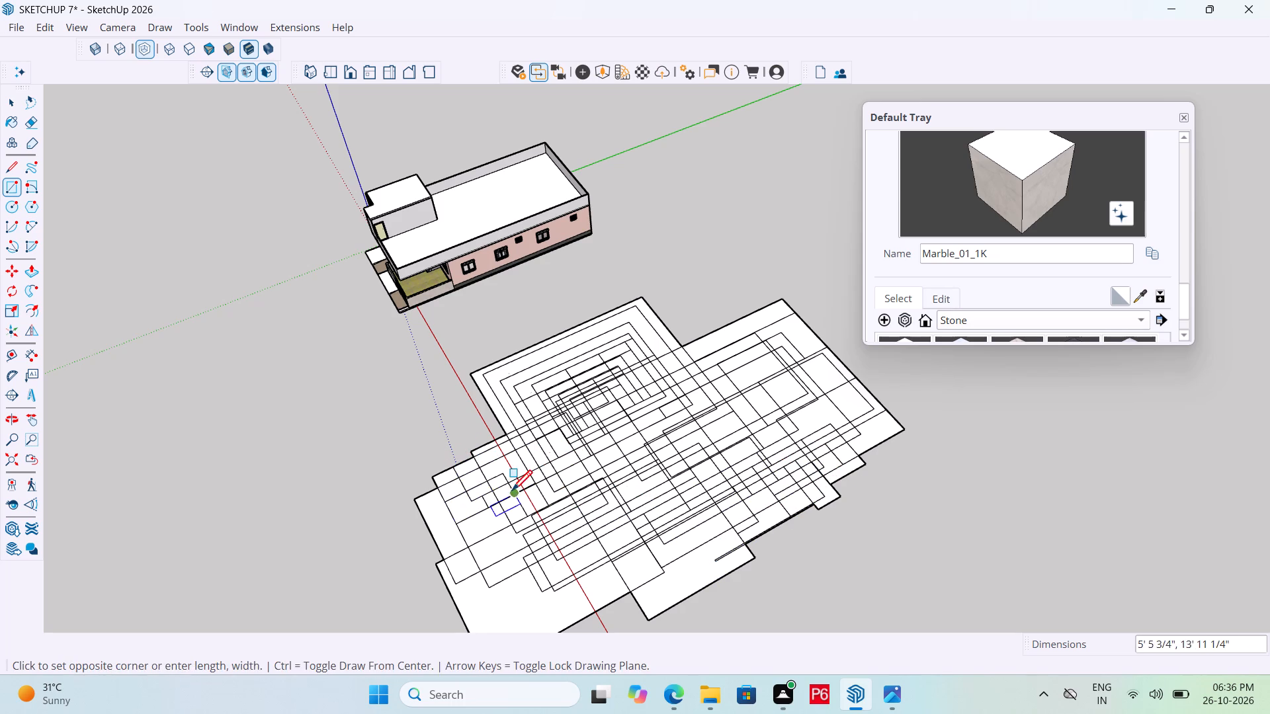
Draw more small rectangles around the red axis, including one about 4' 7" by 7' 5".
{"action": "left_click_drag", "start_coordinate": [457, 519], "coordinate": [496, 519]}
{"action": "left_click_drag", "start_coordinate": [480, 535], "coordinate": [527, 535]}
{"action": "left_click", "coordinate": [594, 534]}
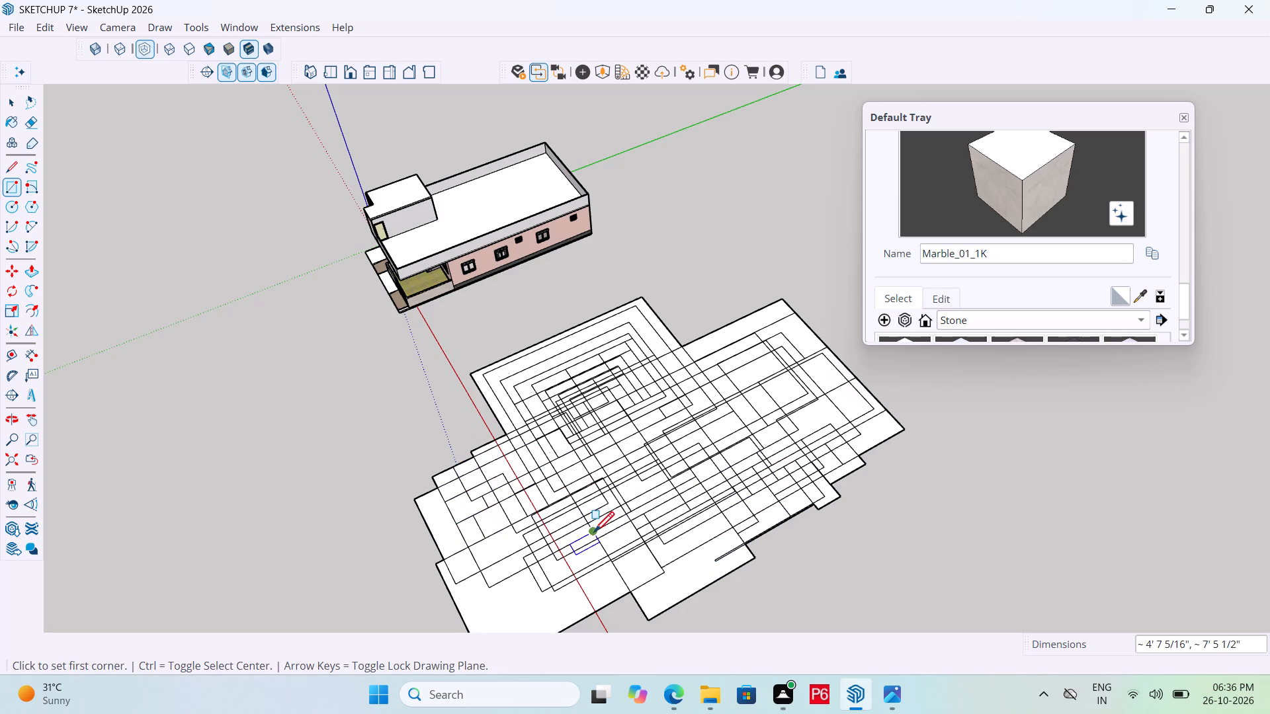
{"action": "left_click_drag", "start_coordinate": [465, 544], "coordinate": [509, 534]}
{"action": "left_click", "coordinate": [534, 534]}
{"action": "left_click_drag", "start_coordinate": [499, 547], "coordinate": [504, 525]}
{"action": "left_click", "coordinate": [504, 517]}
Draw further small overlapping rectangles toward the sketch's outer corner by the red axis.
{"action": "left_click_drag", "start_coordinate": [482, 520], "coordinate": [484, 540]}
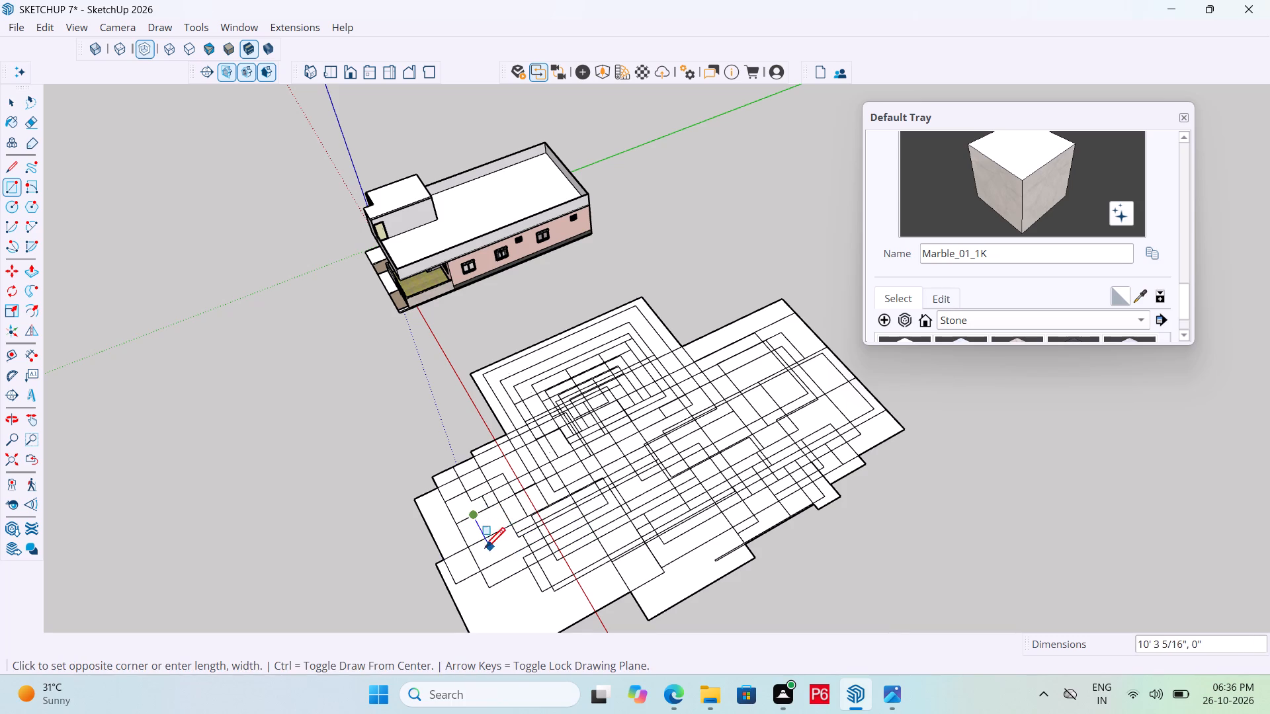
{"action": "left_click_drag", "start_coordinate": [487, 551], "coordinate": [501, 535]}
{"action": "left_click", "coordinate": [506, 527]}
{"action": "left_click_drag", "start_coordinate": [481, 541], "coordinate": [562, 535]}
{"action": "left_click", "coordinate": [521, 535]}
{"action": "left_click_drag", "start_coordinate": [468, 570], "coordinate": [546, 564]}
{"action": "left_click", "coordinate": [546, 564]}
{"action": "left_click_drag", "start_coordinate": [508, 587], "coordinate": [544, 585]}
{"action": "left_click", "coordinate": [573, 573]}
Fill the outer corner by the red axis with more small overlapping rectangles.
{"action": "scroll", "coordinate": [549, 446], "scroll_direction": "down", "scroll_amount": 2}
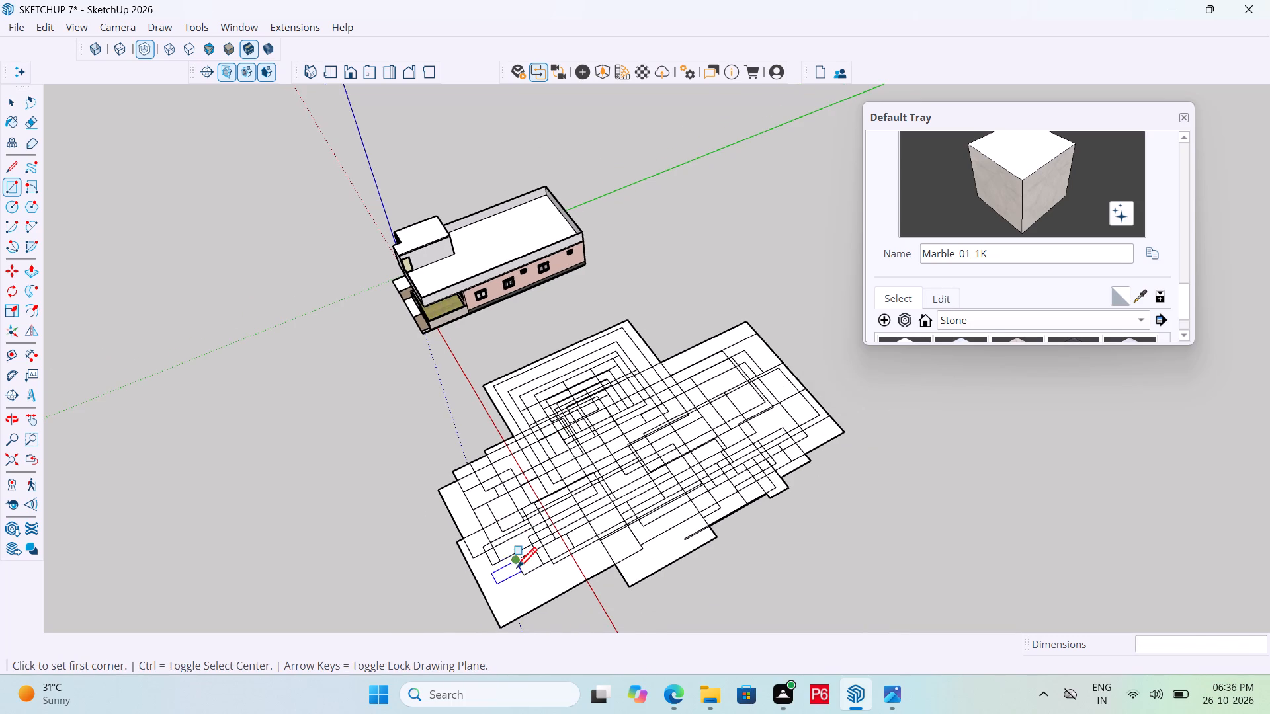
{"action": "left_click_drag", "start_coordinate": [490, 567], "coordinate": [501, 567]}
{"action": "double_click", "coordinate": [540, 567]}
{"action": "left_click_drag", "start_coordinate": [497, 551], "coordinate": [531, 548]}
{"action": "left_click", "coordinate": [560, 549]}
{"action": "left_click_drag", "start_coordinate": [532, 568], "coordinate": [553, 571]}
{"action": "left_click", "coordinate": [570, 568]}
{"action": "left_click_drag", "start_coordinate": [548, 567], "coordinate": [581, 567]}
{"action": "left_click", "coordinate": [601, 564]}
Draw a few more rectangles across the middle of the sketch toward the end far from the red axis.
{"action": "left_click_drag", "start_coordinate": [597, 535], "coordinate": [643, 521]}
{"action": "left_click", "coordinate": [673, 511]}
{"action": "left_click_drag", "start_coordinate": [673, 511], "coordinate": [670, 504]}
{"action": "left_click_drag", "start_coordinate": [641, 445], "coordinate": [679, 425]}
{"action": "double_click", "coordinate": [711, 402]}
{"action": "left_click_drag", "start_coordinate": [696, 383], "coordinate": [720, 373]}
{"action": "left_click", "coordinate": [759, 361]}
Erase the crossing edges inside the innermost nested rectangles.
{"action": "key", "text": "e"}
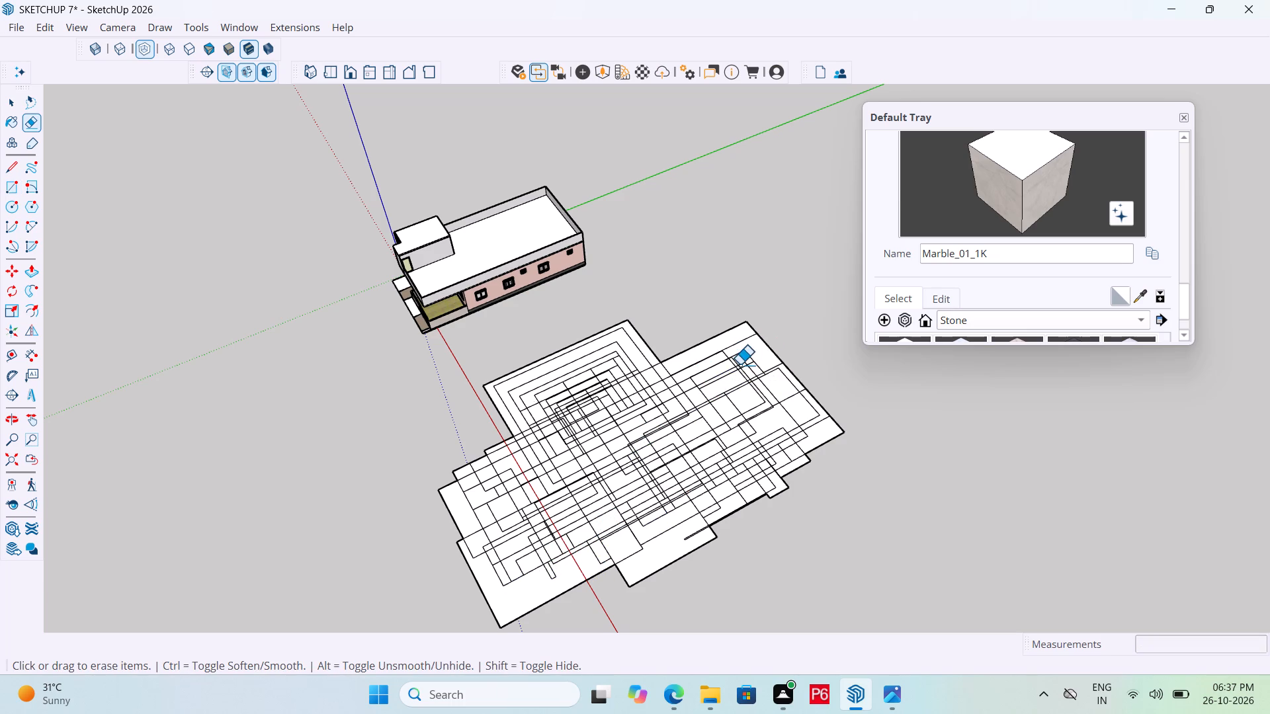
{"action": "left_click_drag", "start_coordinate": [720, 370], "coordinate": [710, 376]}
{"action": "left_click_drag", "start_coordinate": [628, 401], "coordinate": [582, 424]}
{"action": "left_click_drag", "start_coordinate": [617, 423], "coordinate": [658, 405]}
{"action": "left_click_drag", "start_coordinate": [648, 405], "coordinate": [591, 415]}
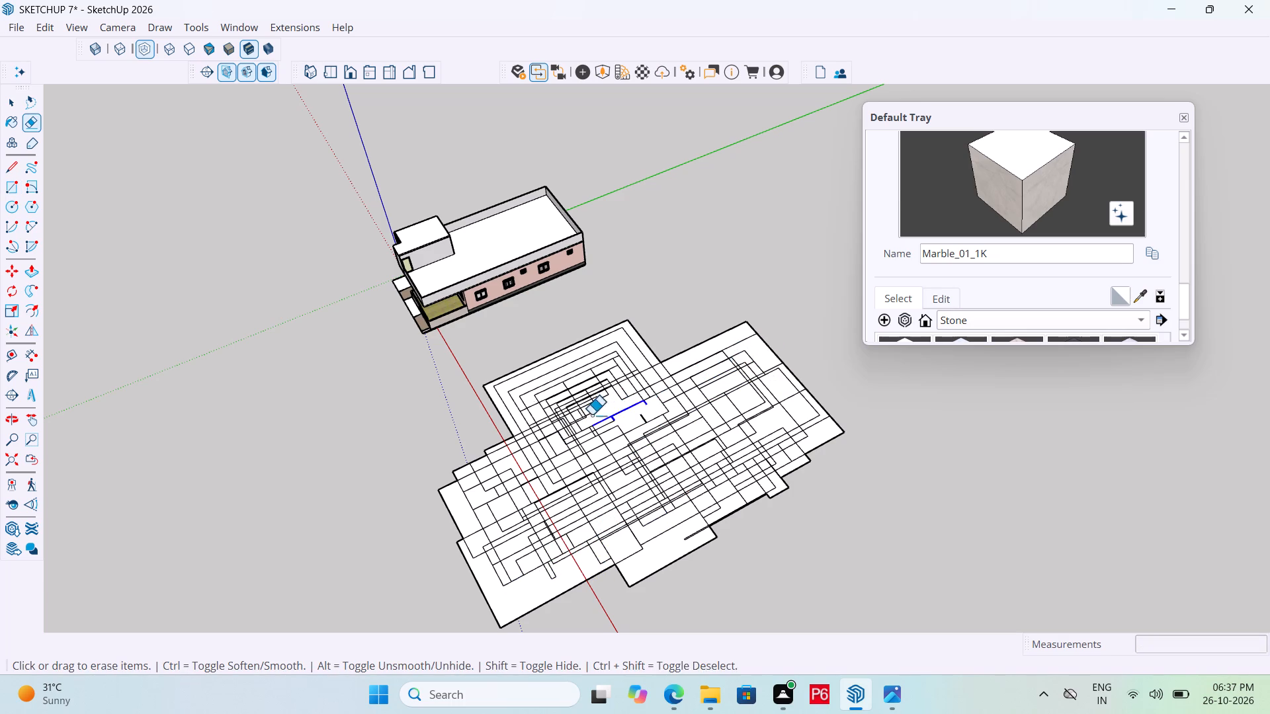
{"action": "left_click_drag", "start_coordinate": [591, 415], "coordinate": [579, 417]}
{"action": "left_click_drag", "start_coordinate": [579, 406], "coordinate": [595, 399]}
{"action": "double_click", "coordinate": [603, 384]}
{"action": "left_click", "coordinate": [585, 394]}
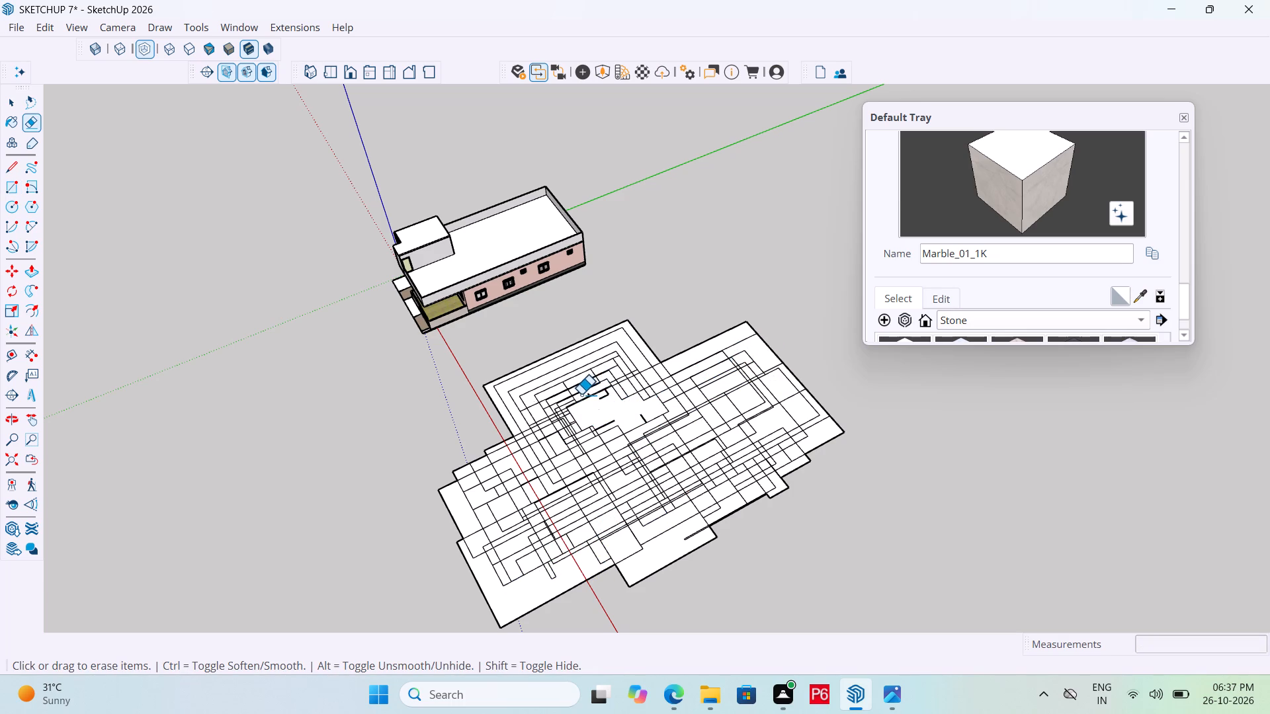
Erase the short edge pieces around the centre of the nested rectangles.
{"action": "left_click_drag", "start_coordinate": [581, 395], "coordinate": [590, 398]}
{"action": "left_click", "coordinate": [591, 398]}
{"action": "left_click", "coordinate": [589, 383]}
{"action": "left_click", "coordinate": [618, 383]}
{"action": "left_click_drag", "start_coordinate": [608, 396], "coordinate": [608, 388]}
{"action": "left_click", "coordinate": [606, 381]}
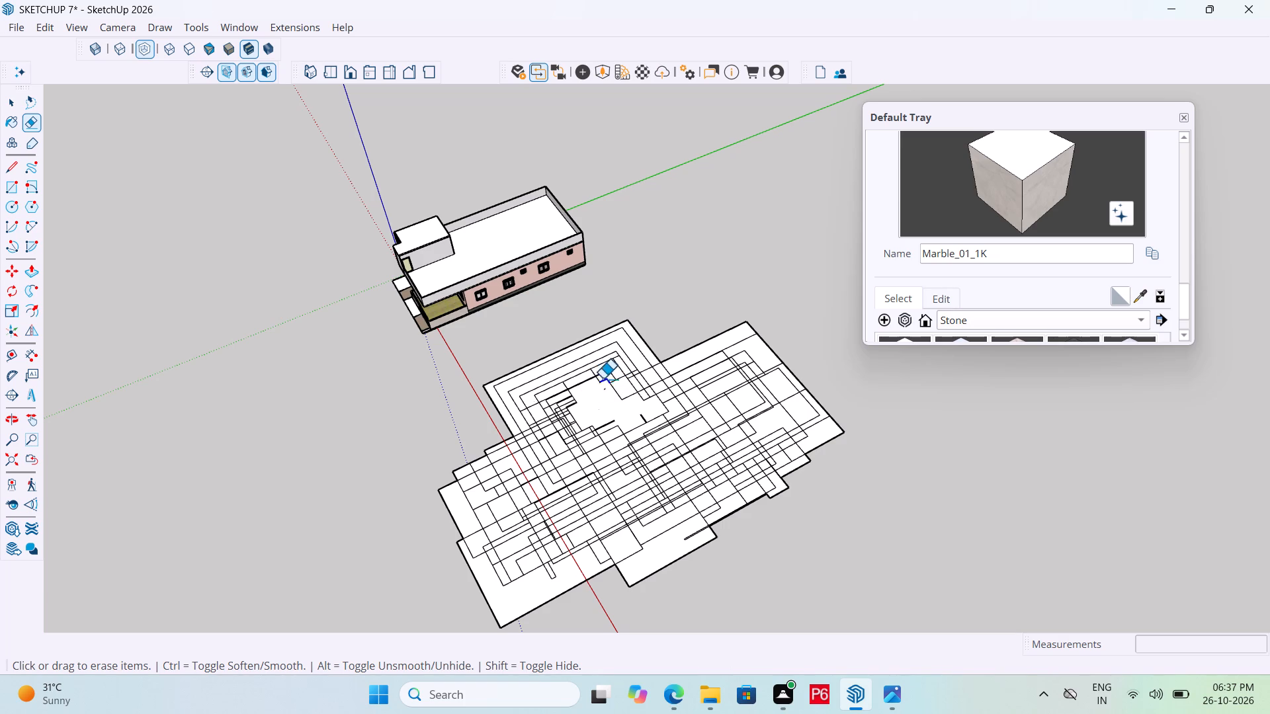
{"action": "left_click", "coordinate": [598, 377]}
{"action": "left_click_drag", "start_coordinate": [636, 390], "coordinate": [620, 391]}
{"action": "left_click", "coordinate": [597, 388]}
{"action": "left_click", "coordinate": [620, 377]}
{"action": "left_click", "coordinate": [611, 393]}
{"action": "left_click_drag", "start_coordinate": [610, 390], "coordinate": [609, 387]}
Erase the nested outlines and the edges of the overlapping rectangles across the whole ground sketch.
{"action": "left_click_drag", "start_coordinate": [609, 387], "coordinate": [565, 368]}
{"action": "left_click_drag", "start_coordinate": [529, 384], "coordinate": [482, 399]}
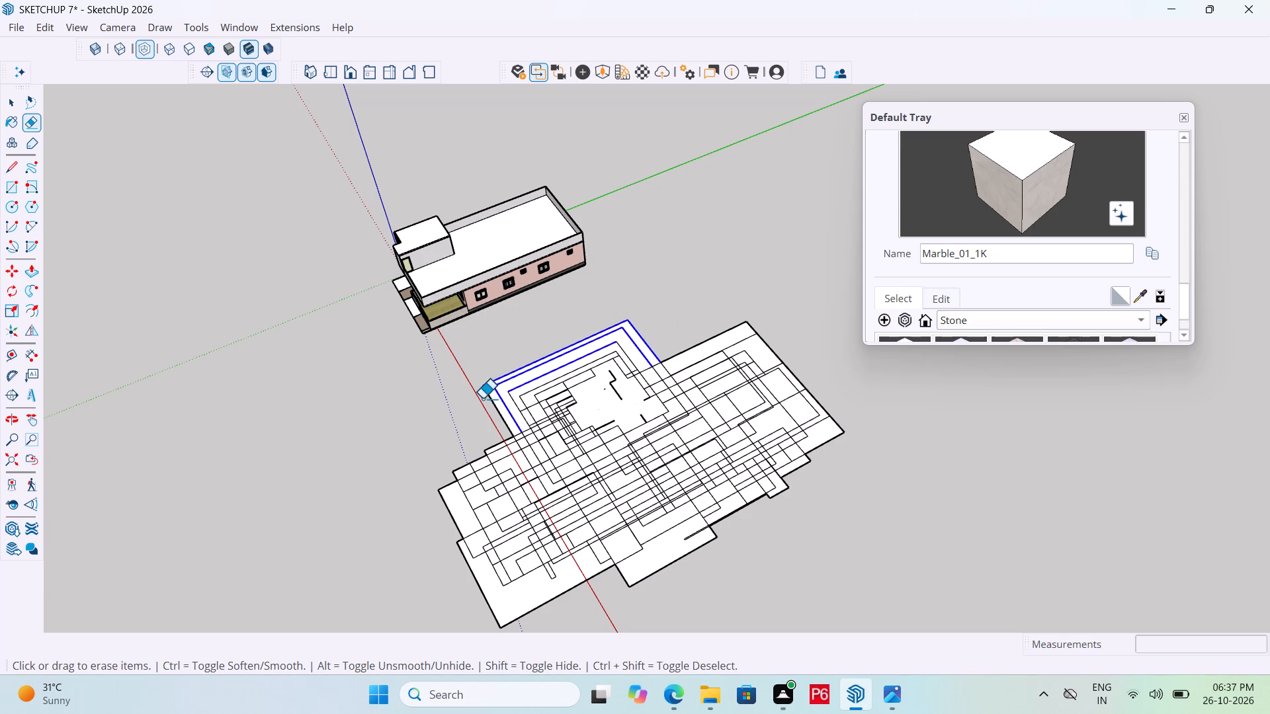
{"action": "left_click_drag", "start_coordinate": [482, 399], "coordinate": [581, 490]}
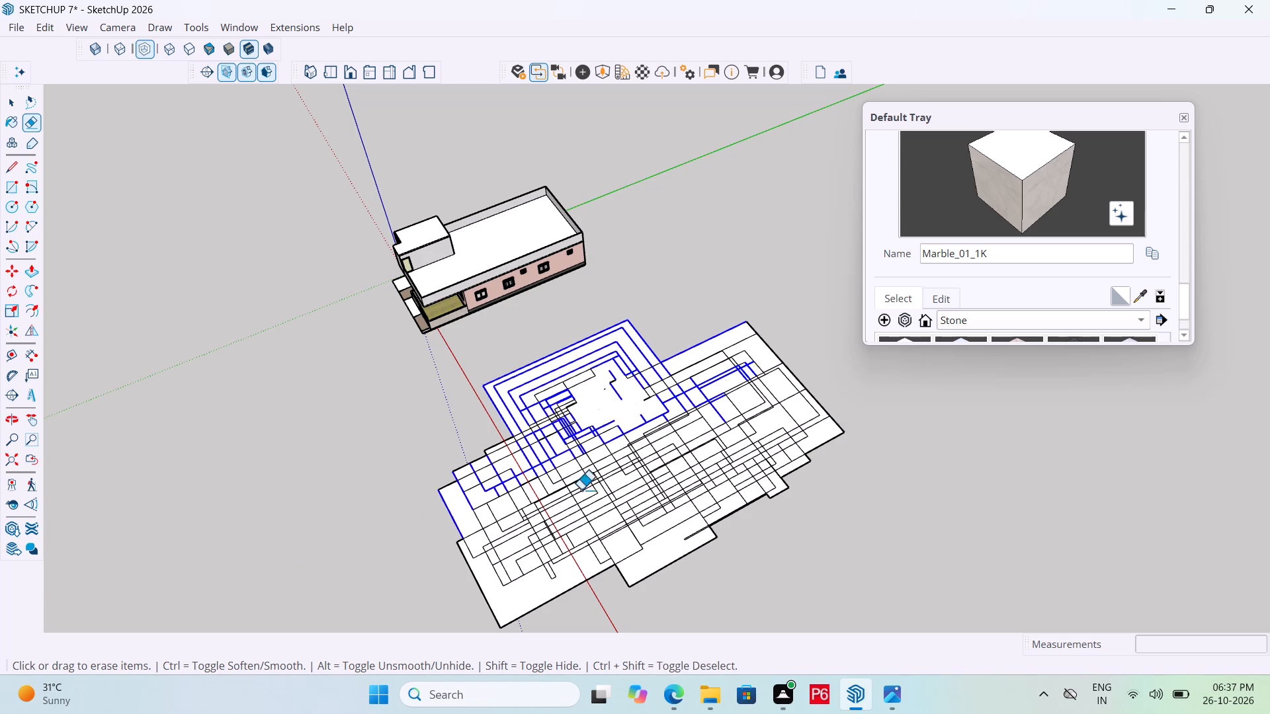
{"action": "left_click_drag", "start_coordinate": [581, 490], "coordinate": [627, 577]}
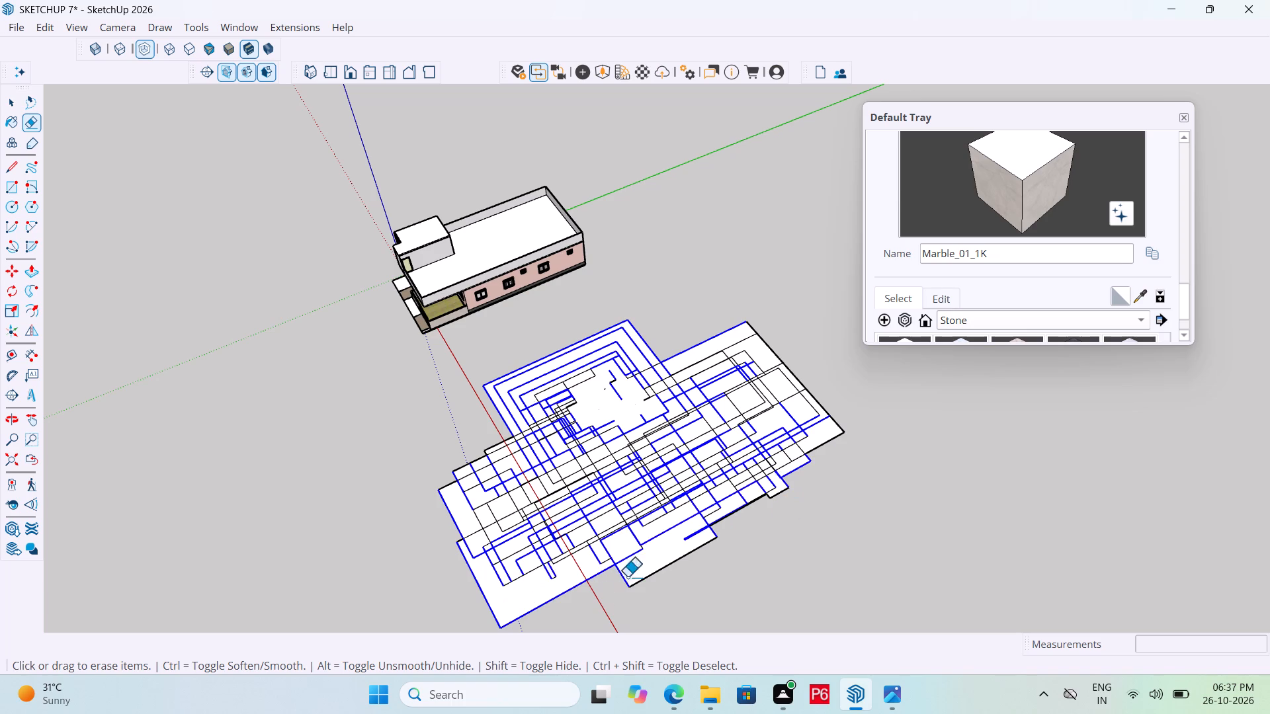
{"action": "left_click_drag", "start_coordinate": [627, 577], "coordinate": [452, 534]}
Erase most of the remaining parallel edges and narrow strips of the ground sketch, including the small rectangles at its far corner.
{"action": "left_click_drag", "start_coordinate": [426, 543], "coordinate": [704, 373]}
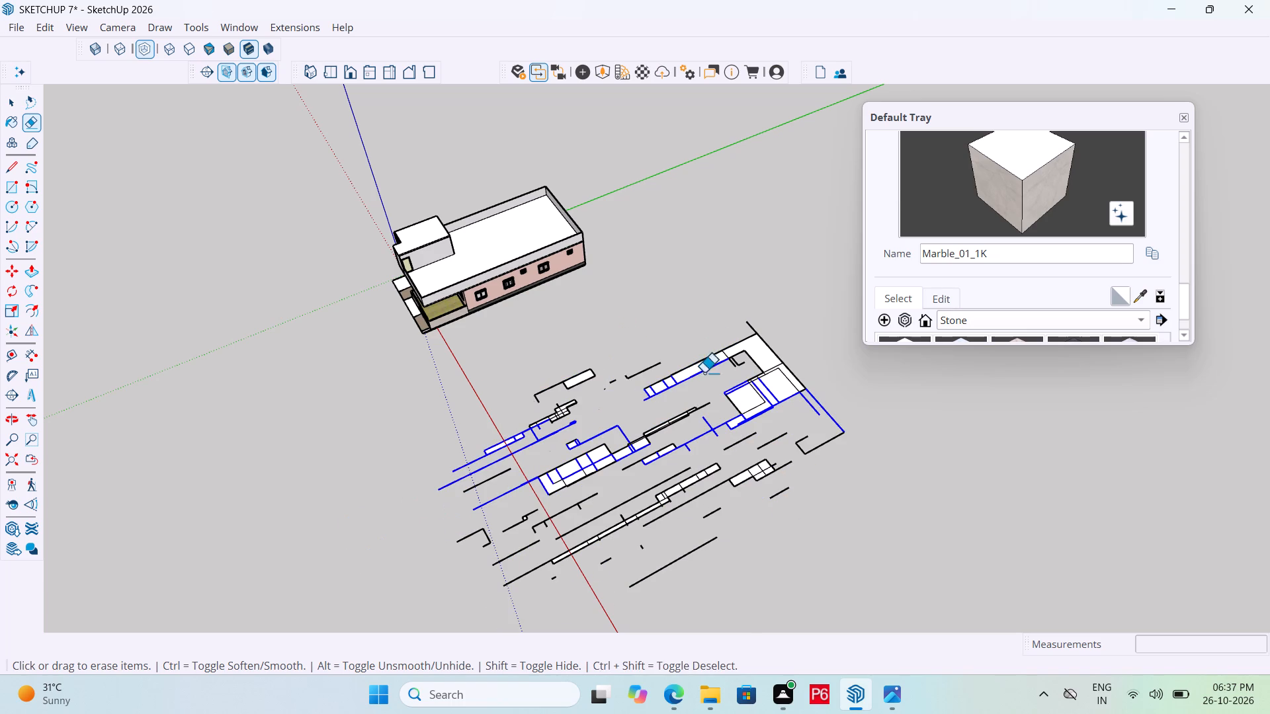
{"action": "left_click_drag", "start_coordinate": [704, 373], "coordinate": [579, 405]}
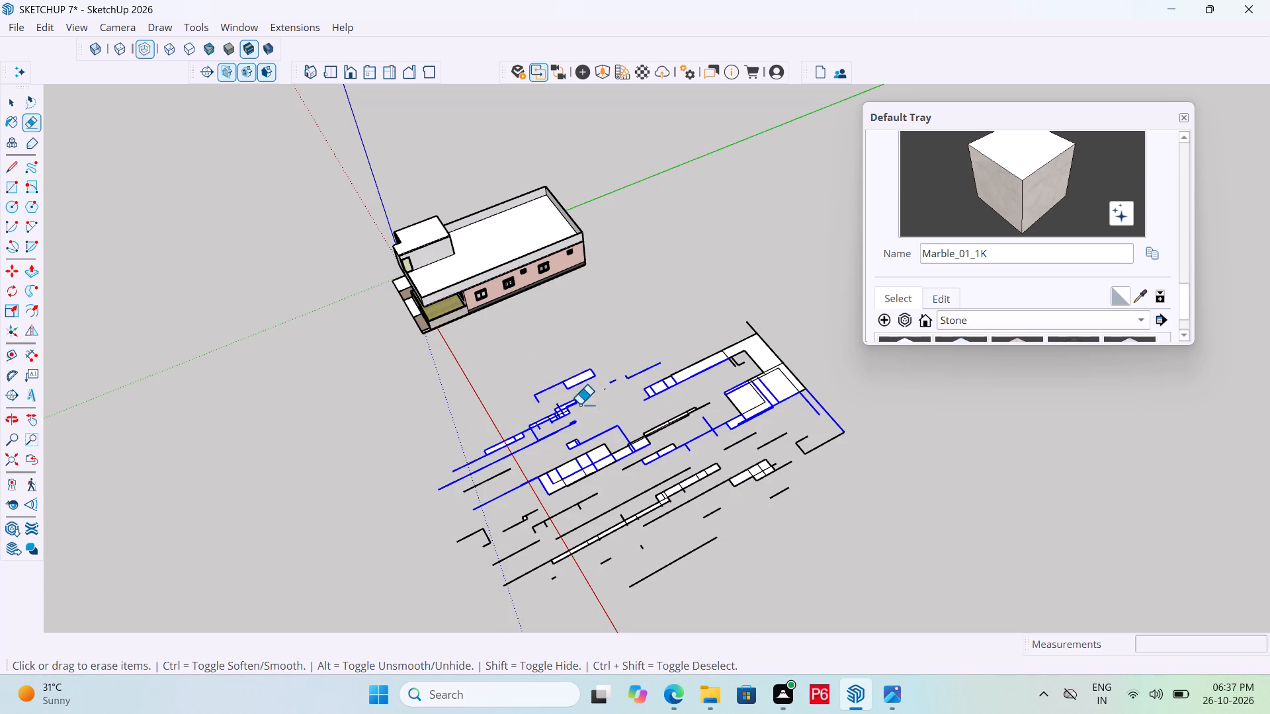
{"action": "left_click_drag", "start_coordinate": [579, 405], "coordinate": [444, 557]}
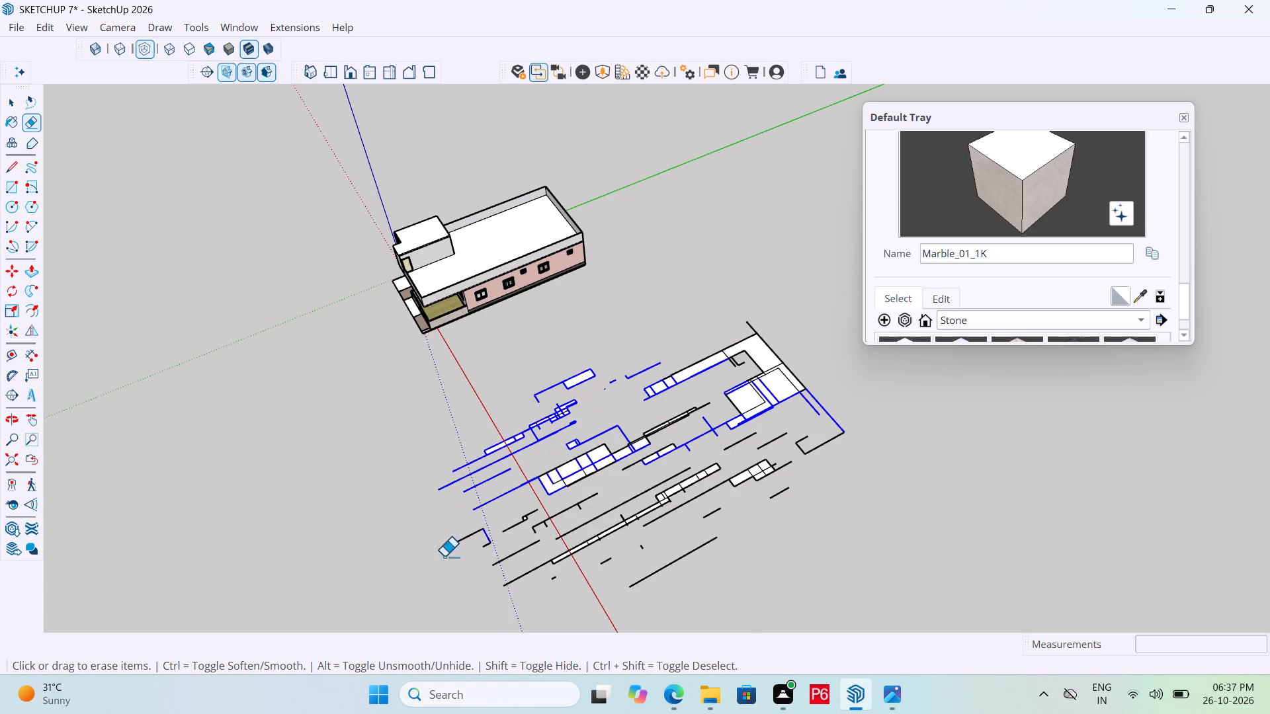
{"action": "left_click_drag", "start_coordinate": [444, 557], "coordinate": [509, 551]}
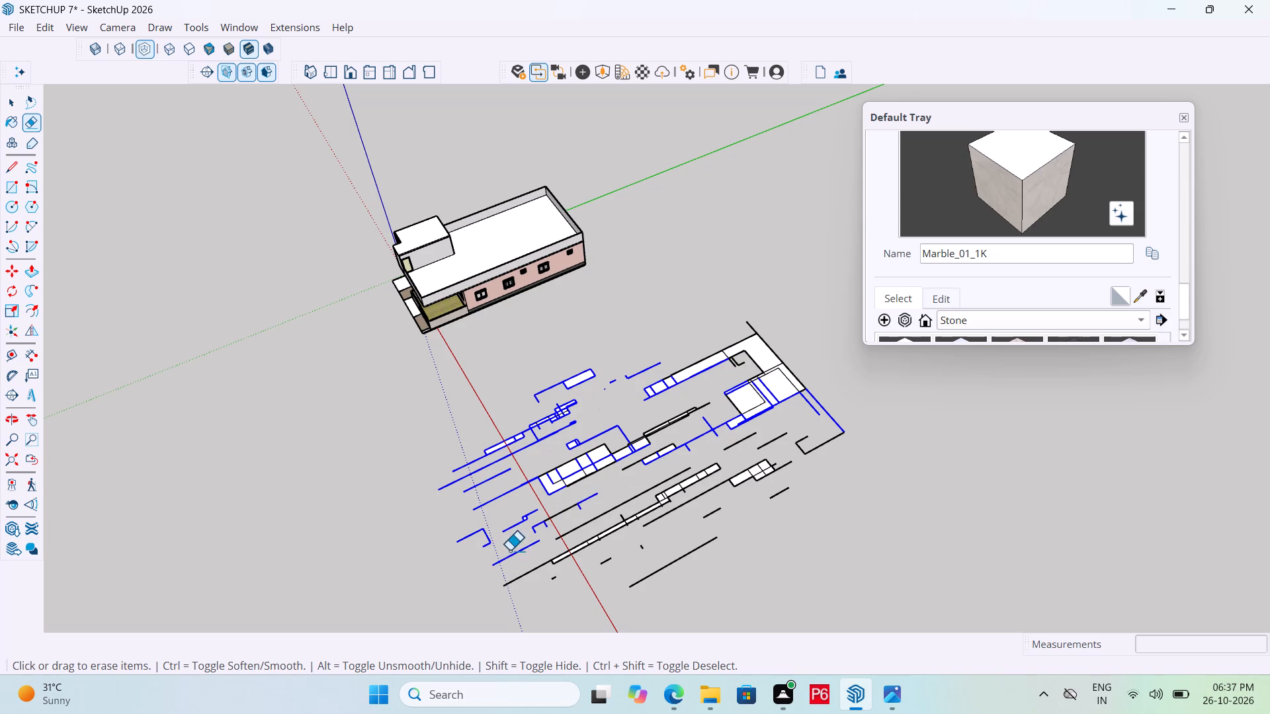
{"action": "left_click_drag", "start_coordinate": [509, 551], "coordinate": [603, 562]}
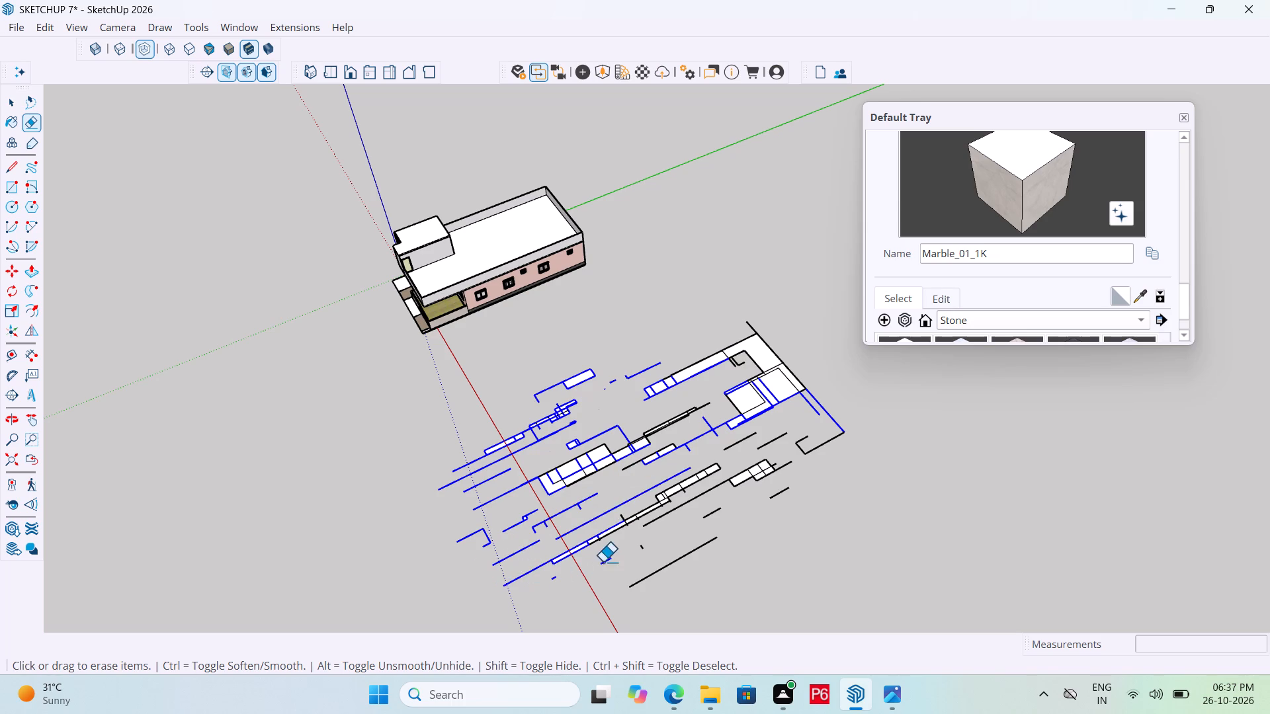
{"action": "left_click_drag", "start_coordinate": [603, 562], "coordinate": [622, 479]}
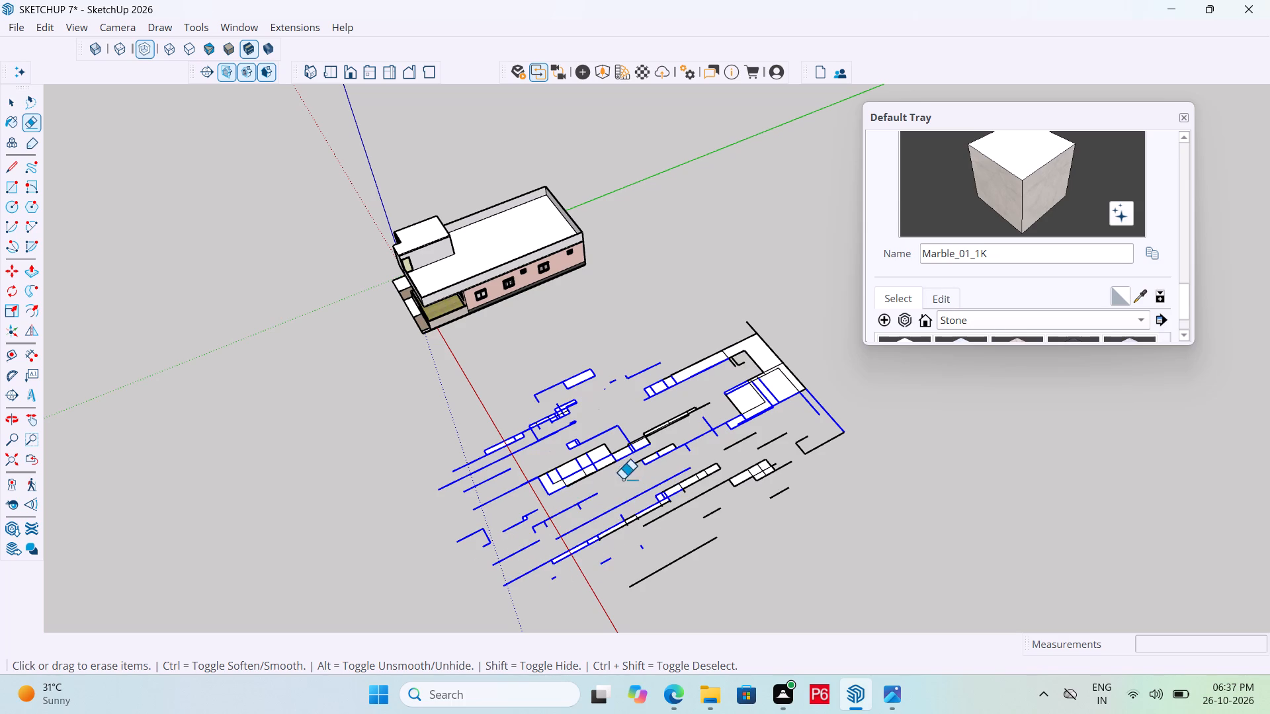
{"action": "left_click_drag", "start_coordinate": [622, 479], "coordinate": [573, 459]}
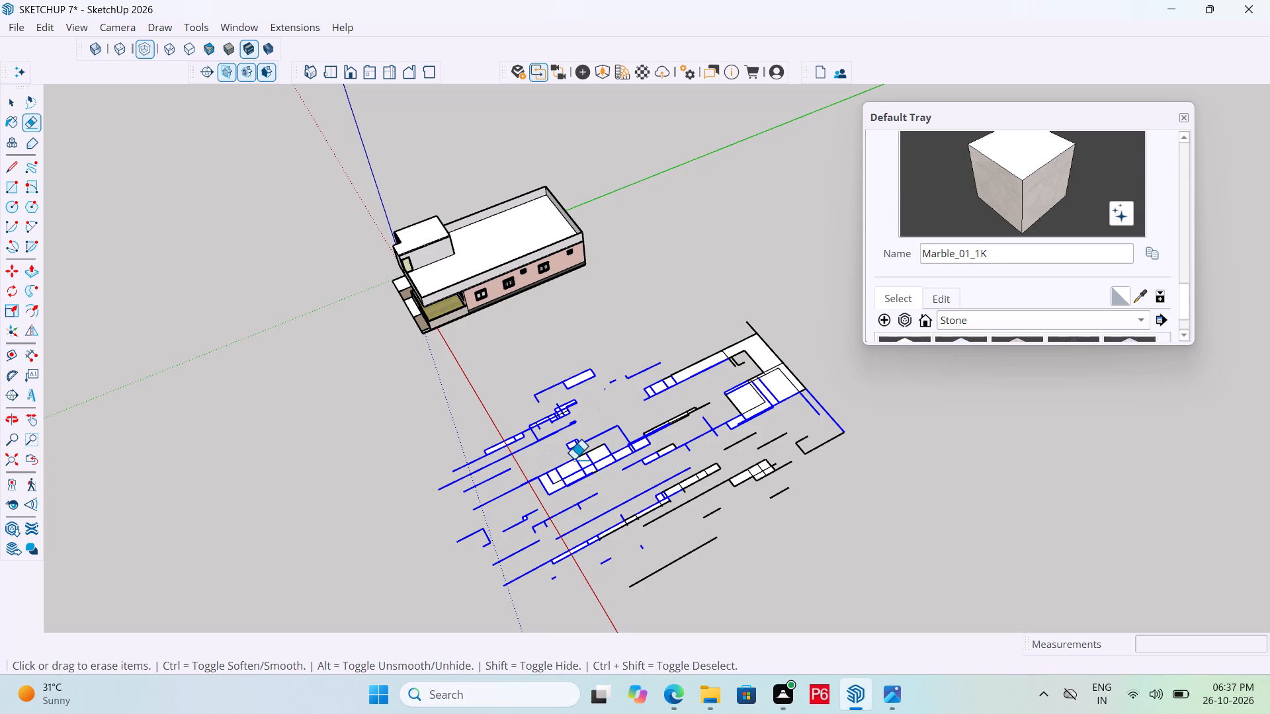
{"action": "left_click_drag", "start_coordinate": [573, 459], "coordinate": [673, 388]}
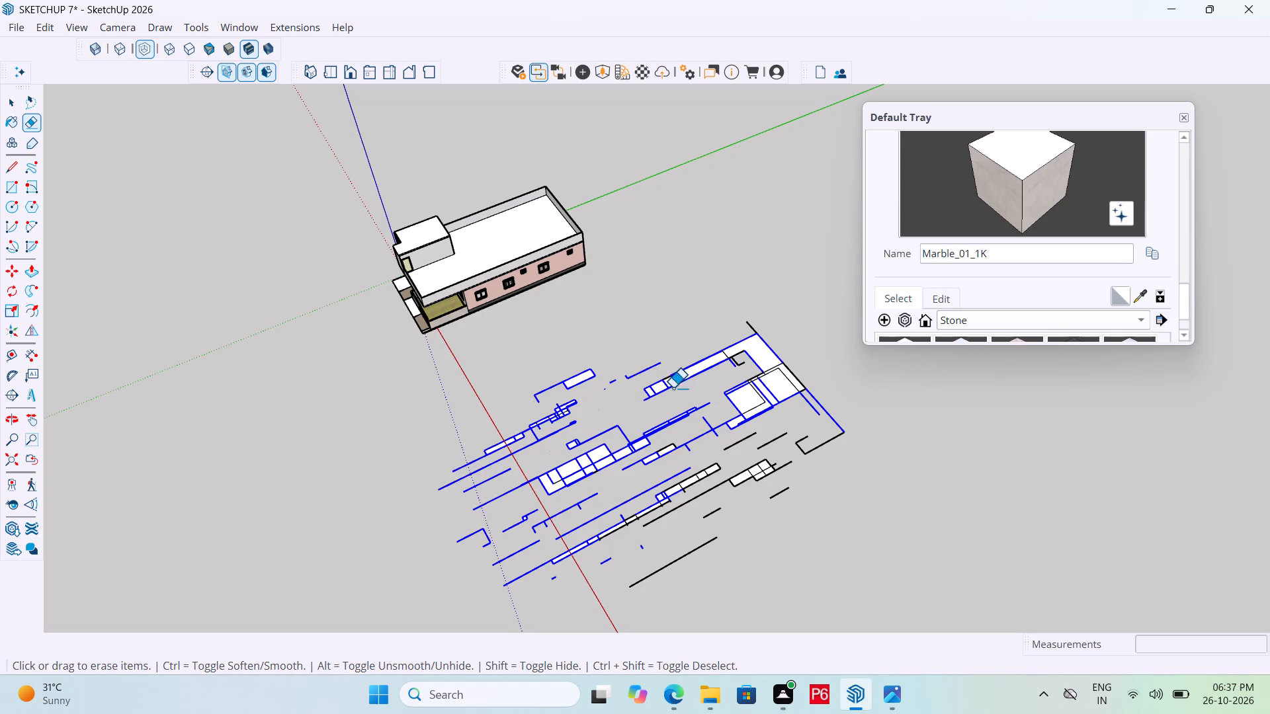
{"action": "left_click_drag", "start_coordinate": [673, 388], "coordinate": [763, 328]}
{"action": "left_click_drag", "start_coordinate": [763, 328], "coordinate": [773, 372]}
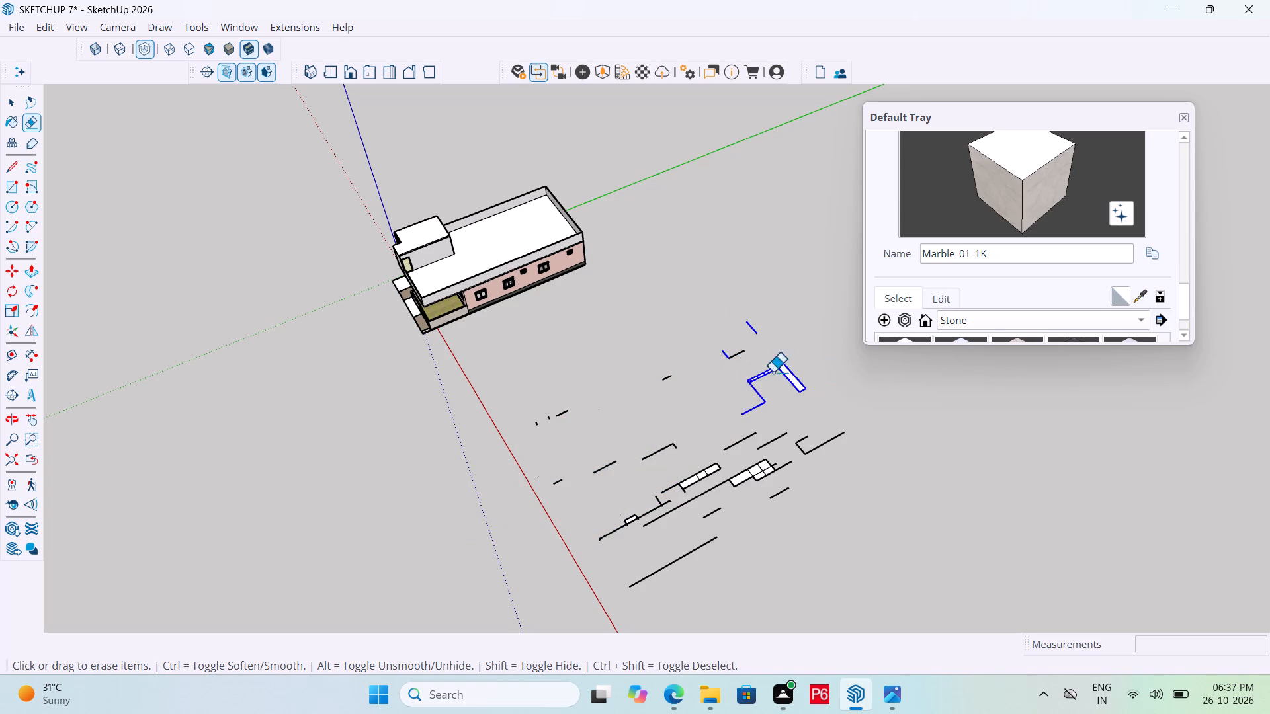
{"action": "left_click_drag", "start_coordinate": [773, 372], "coordinate": [769, 367]}
Erase the last scattered edge fragments and small strips left on the ground beside the house.
{"action": "left_click_drag", "start_coordinate": [729, 343], "coordinate": [622, 390]}
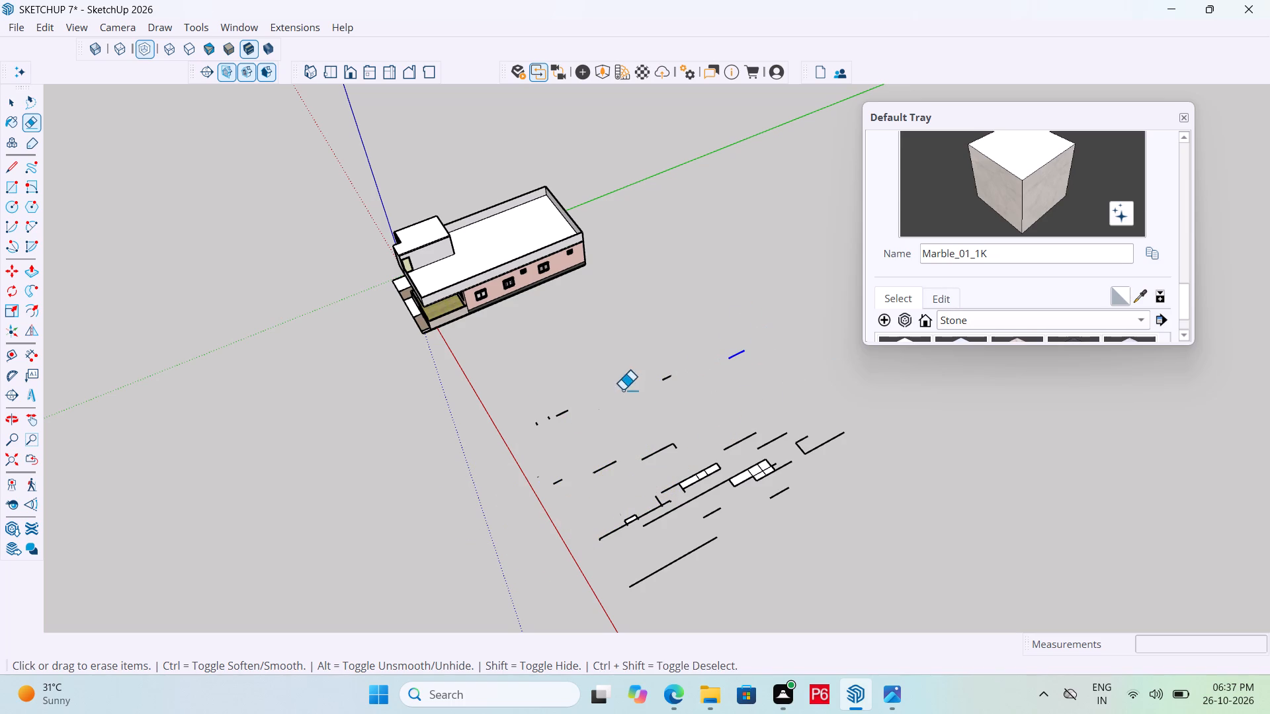
{"action": "left_click_drag", "start_coordinate": [622, 390], "coordinate": [583, 457]}
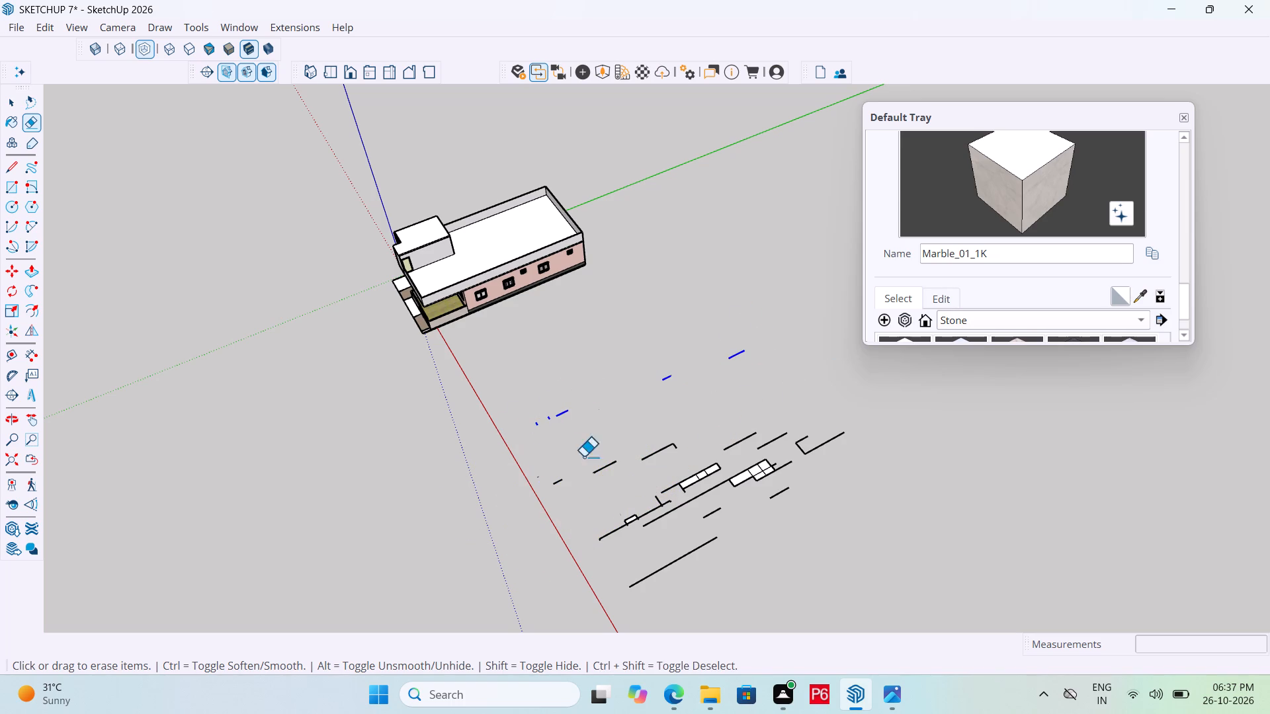
{"action": "left_click_drag", "start_coordinate": [583, 457], "coordinate": [660, 446]}
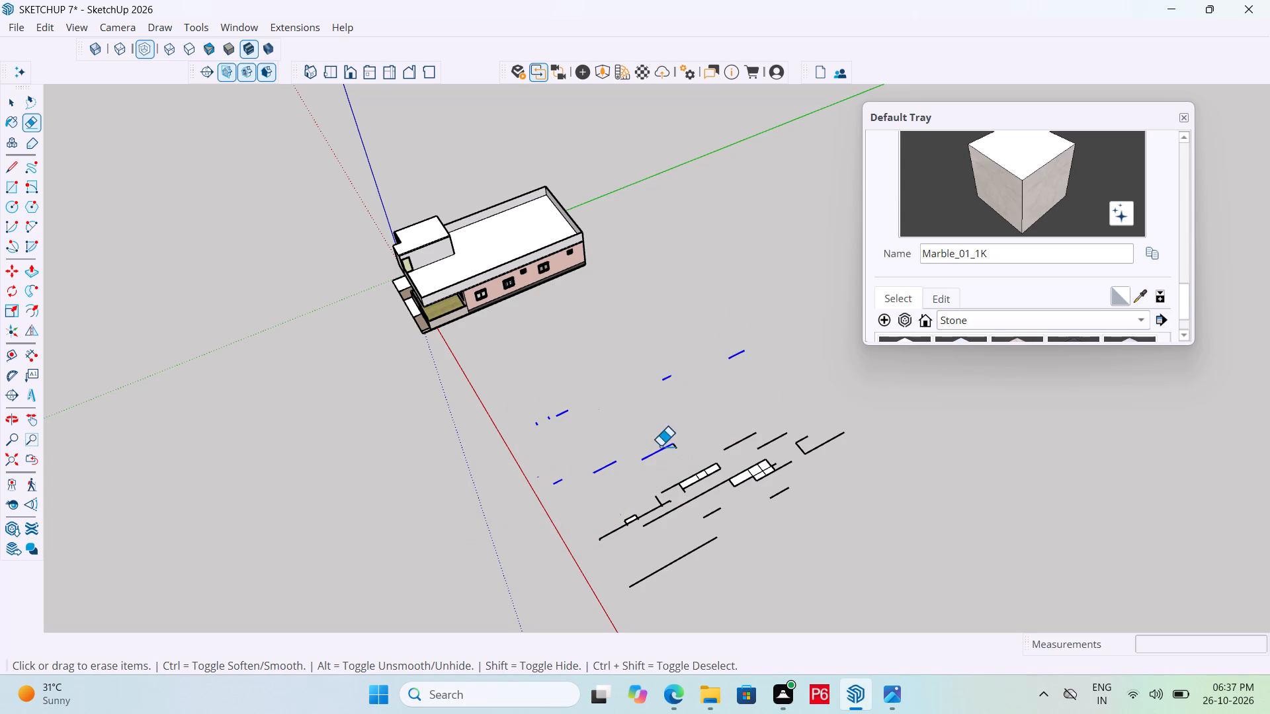
{"action": "left_click_drag", "start_coordinate": [660, 446], "coordinate": [645, 498]}
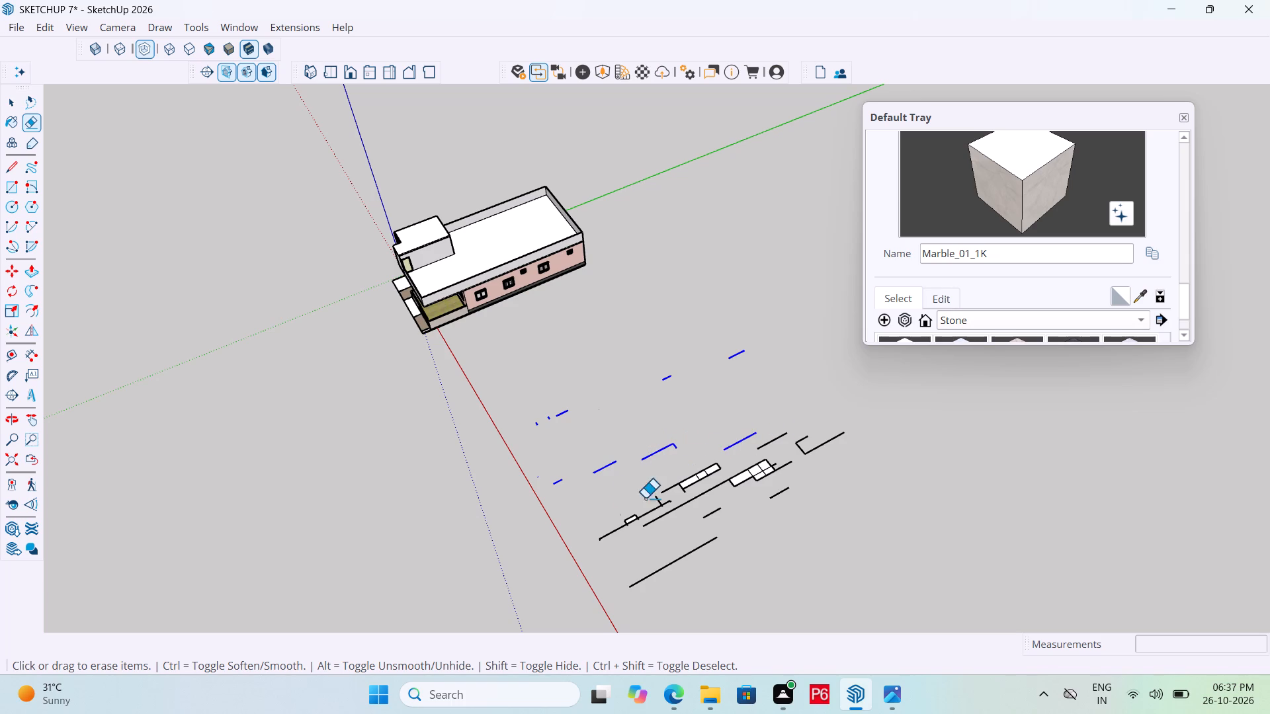
{"action": "left_click_drag", "start_coordinate": [645, 498], "coordinate": [808, 461]}
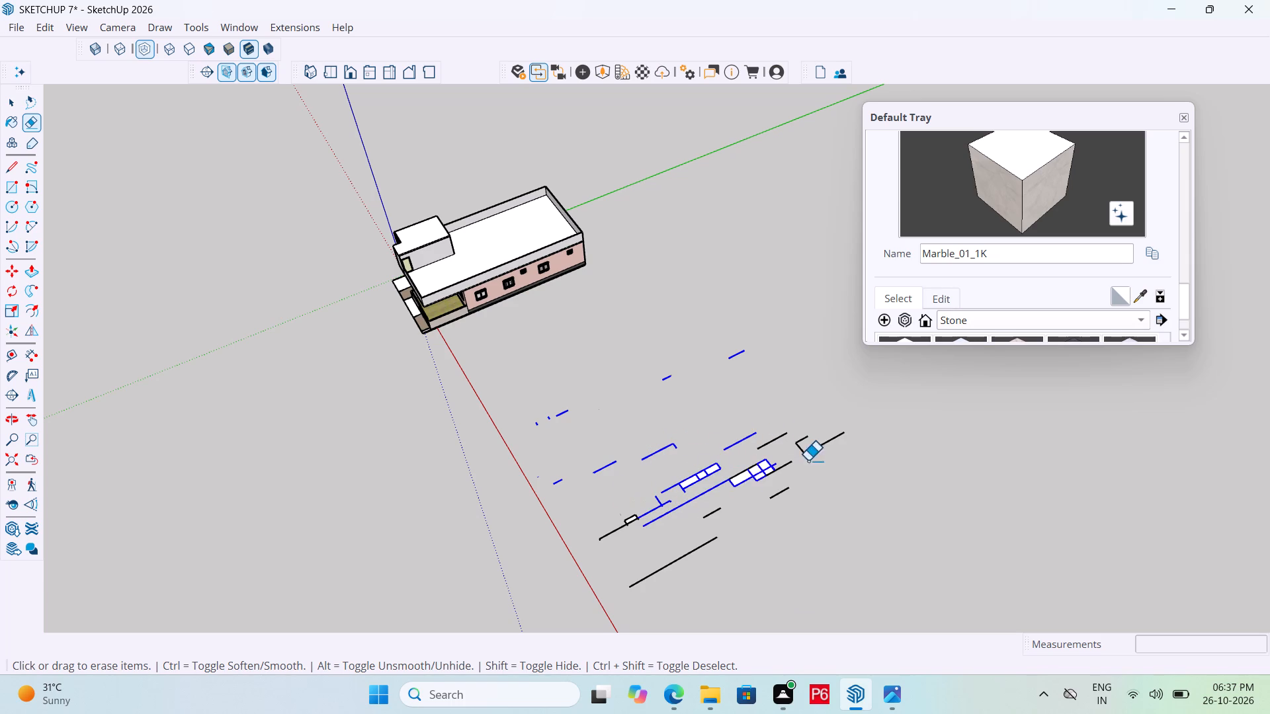
{"action": "left_click_drag", "start_coordinate": [808, 461], "coordinate": [798, 445]}
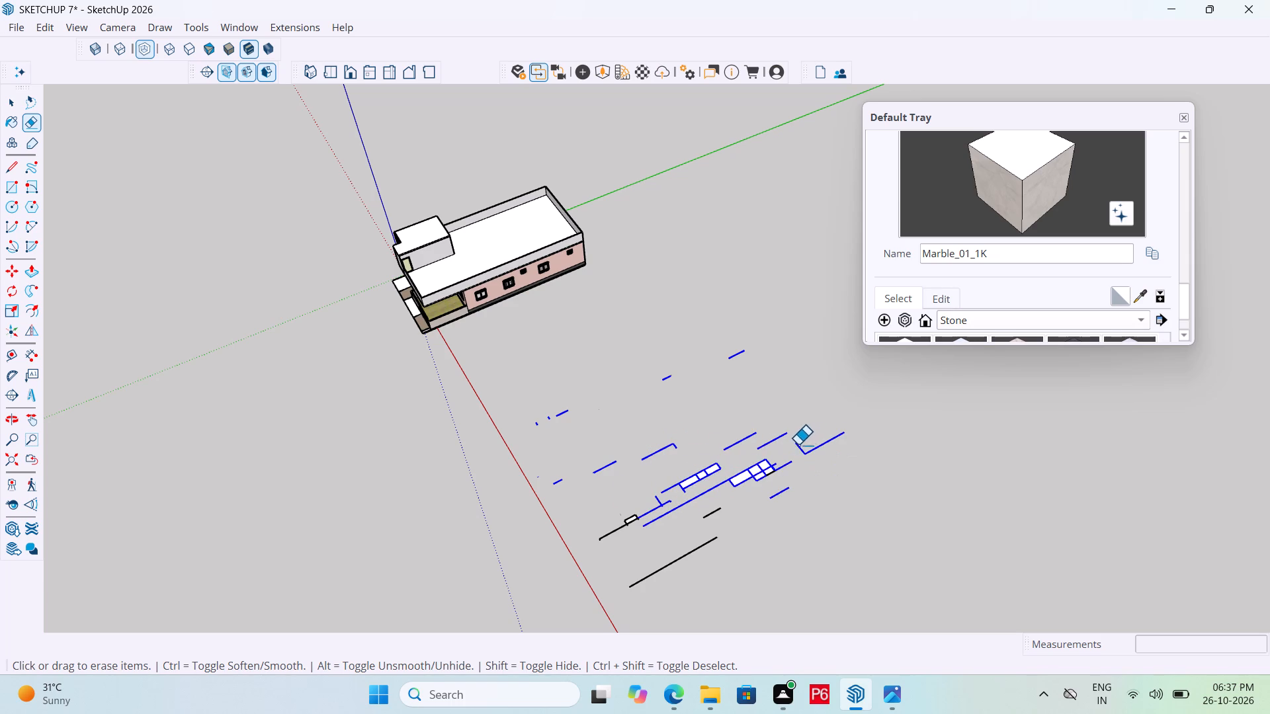
{"action": "left_click_drag", "start_coordinate": [798, 445], "coordinate": [644, 514]}
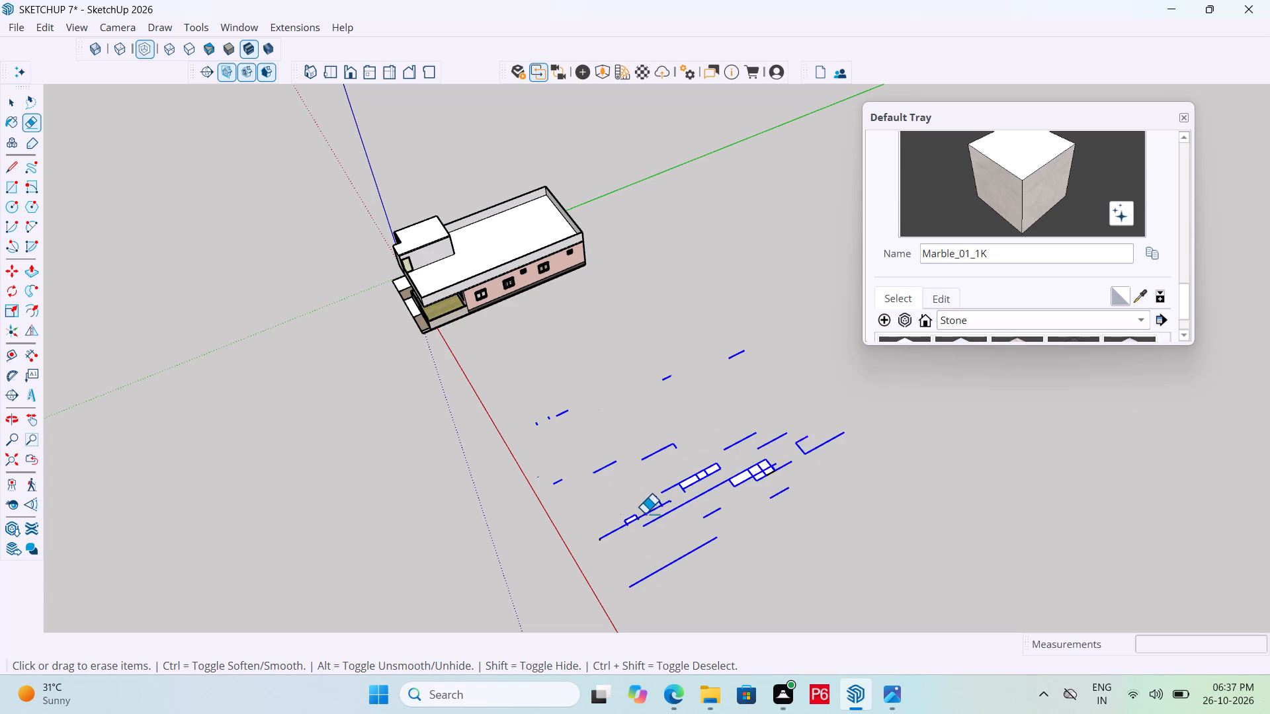
{"action": "left_click_drag", "start_coordinate": [644, 514], "coordinate": [630, 531]}
{"action": "left_click_drag", "start_coordinate": [753, 565], "coordinate": [813, 576]}
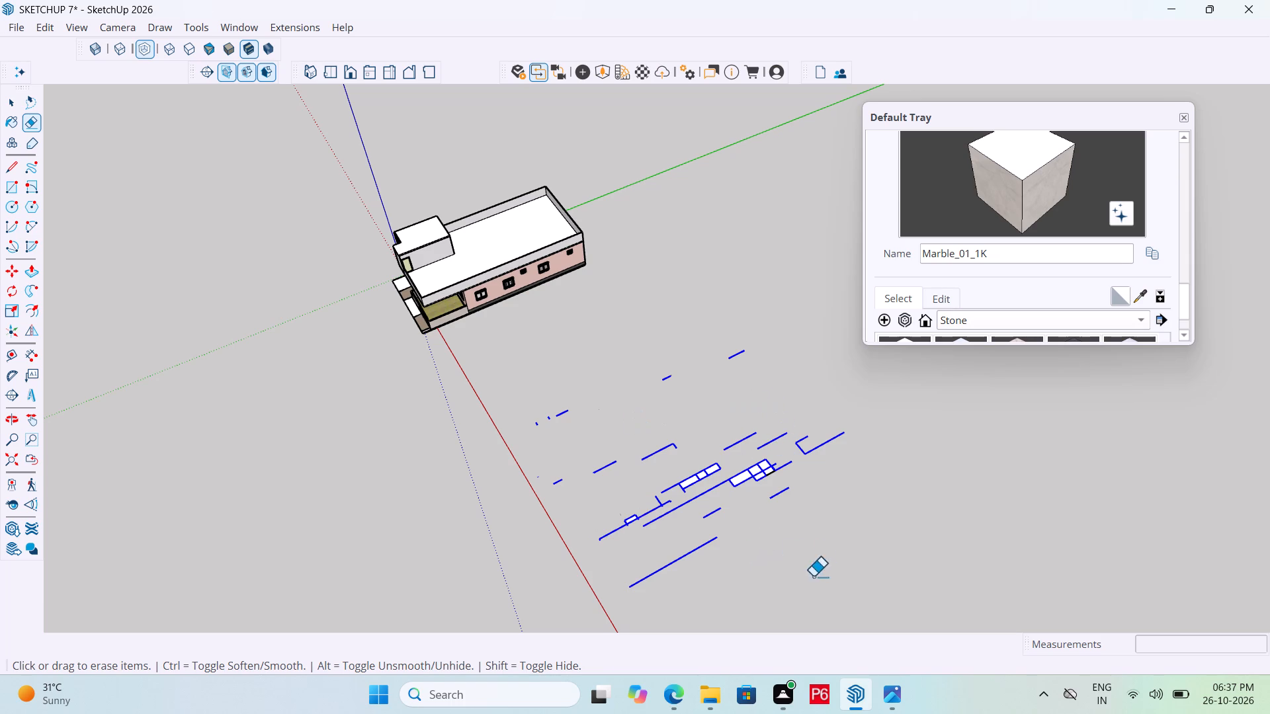
{"action": "left_click_drag", "start_coordinate": [813, 576], "coordinate": [663, 535]}
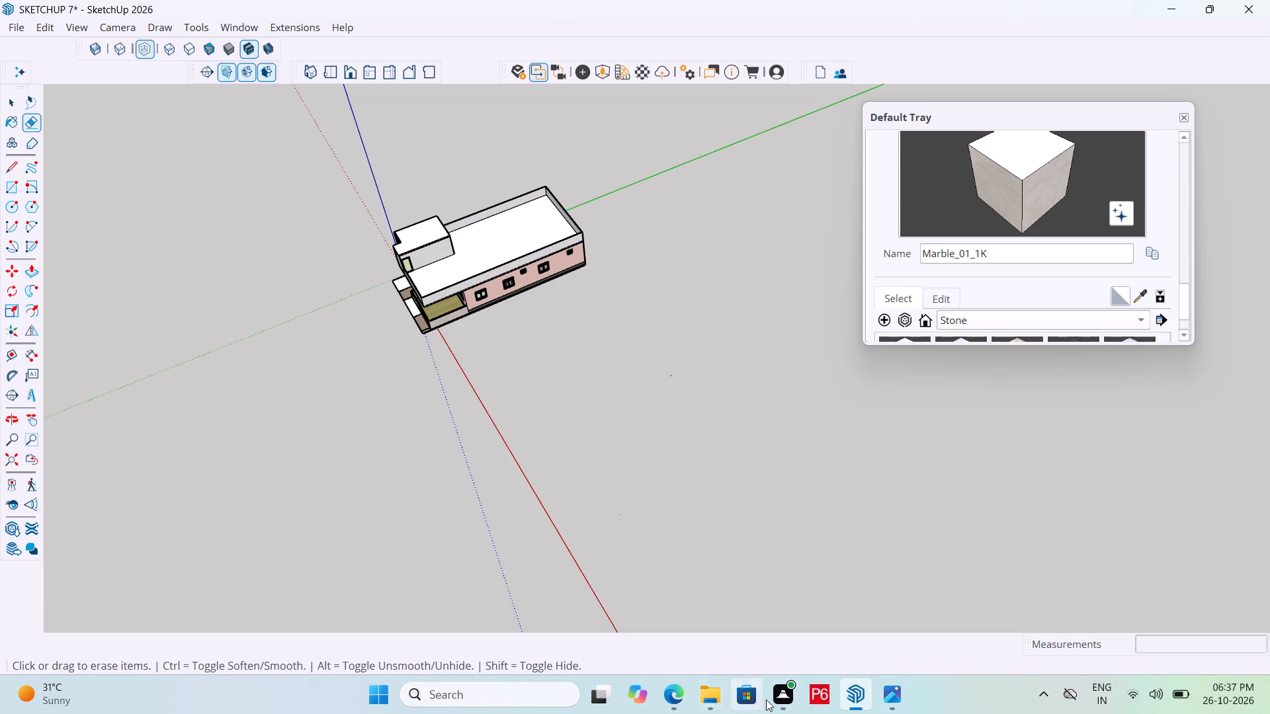
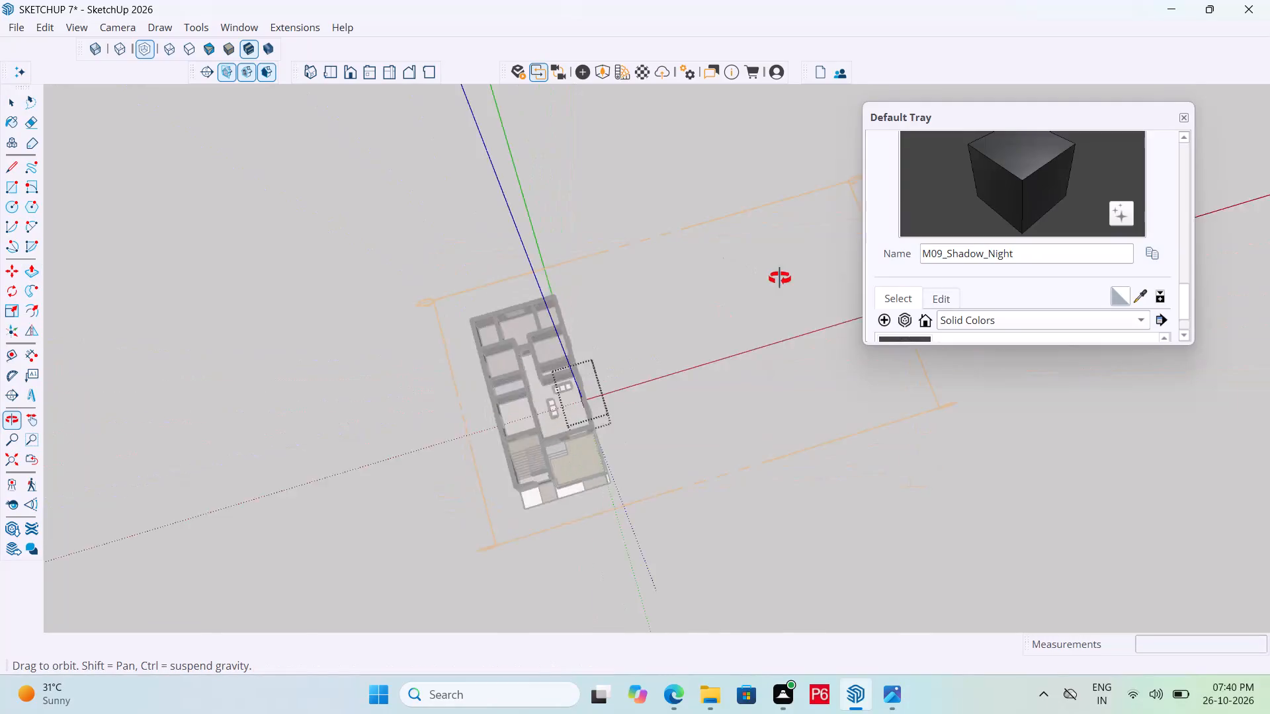
Offset the outline of the black wall panel's front face in the living room inward by about 11/16".
{"action": "scroll", "coordinate": [597, 452], "scroll_direction": "up", "scroll_amount": 8}
{"action": "middle_click_drag", "start_coordinate": [626, 416], "coordinate": [636, 410]}
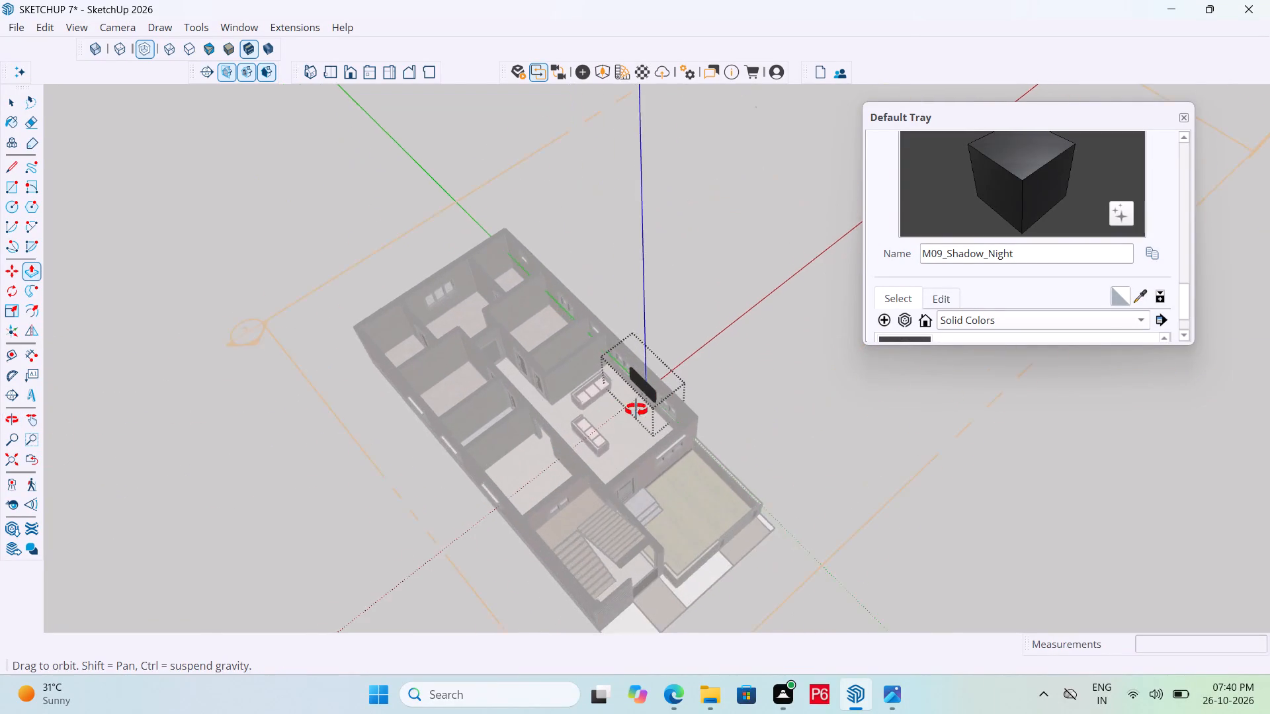
{"action": "middle_click_drag", "start_coordinate": [636, 410], "coordinate": [752, 331]}
{"action": "scroll", "coordinate": [753, 297], "scroll_direction": "down", "scroll_amount": 6}
{"action": "middle_click_drag", "start_coordinate": [728, 368], "coordinate": [648, 338]}
{"action": "scroll", "coordinate": [669, 432], "scroll_direction": "up", "scroll_amount": 6}
{"action": "middle_click_drag", "start_coordinate": [671, 432], "coordinate": [678, 422]}
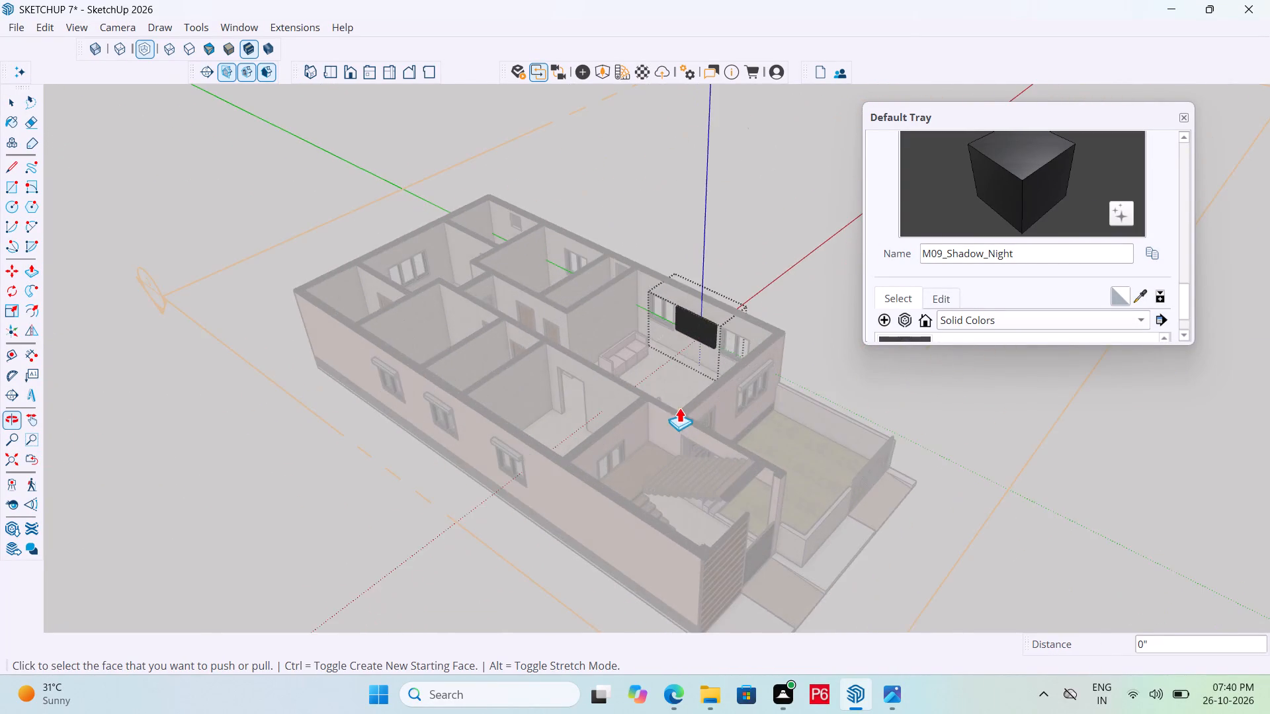
{"action": "scroll", "coordinate": [679, 407], "scroll_direction": "up", "scroll_amount": 11}
{"action": "middle_click_drag", "start_coordinate": [715, 313], "coordinate": [736, 297]}
{"action": "scroll", "coordinate": [785, 329], "scroll_direction": "up", "scroll_amount": 3}
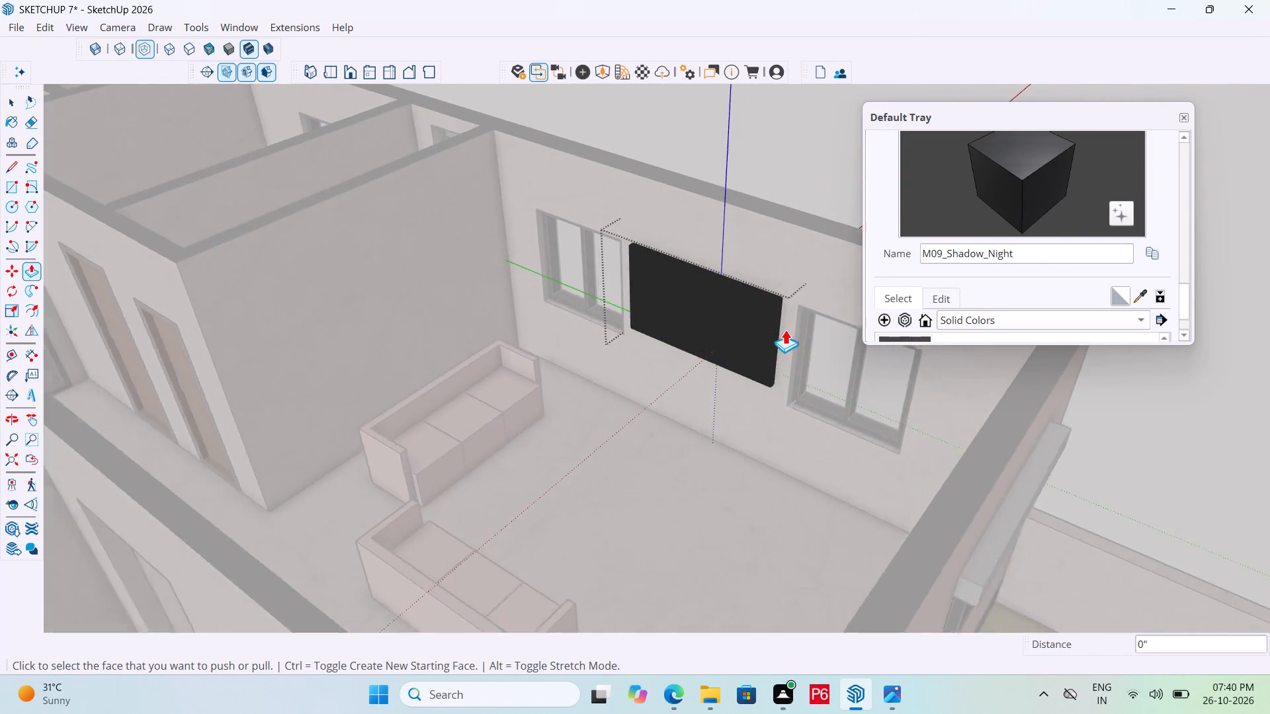
{"action": "scroll", "coordinate": [785, 329], "scroll_direction": "up", "scroll_amount": 2}
{"action": "middle_click_drag", "start_coordinate": [786, 327], "coordinate": [803, 293]}
{"action": "key", "text": "space"}
{"action": "left_click", "coordinate": [730, 284]}
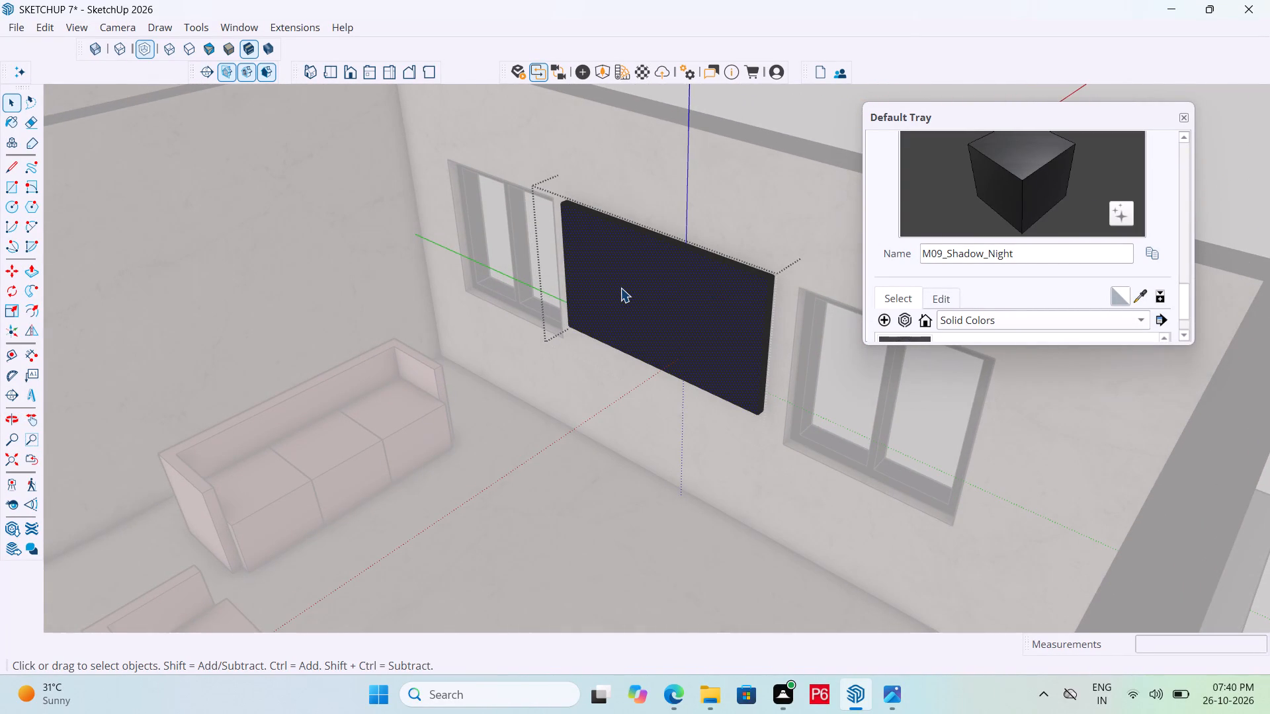
{"action": "left_click", "coordinate": [34, 311]}
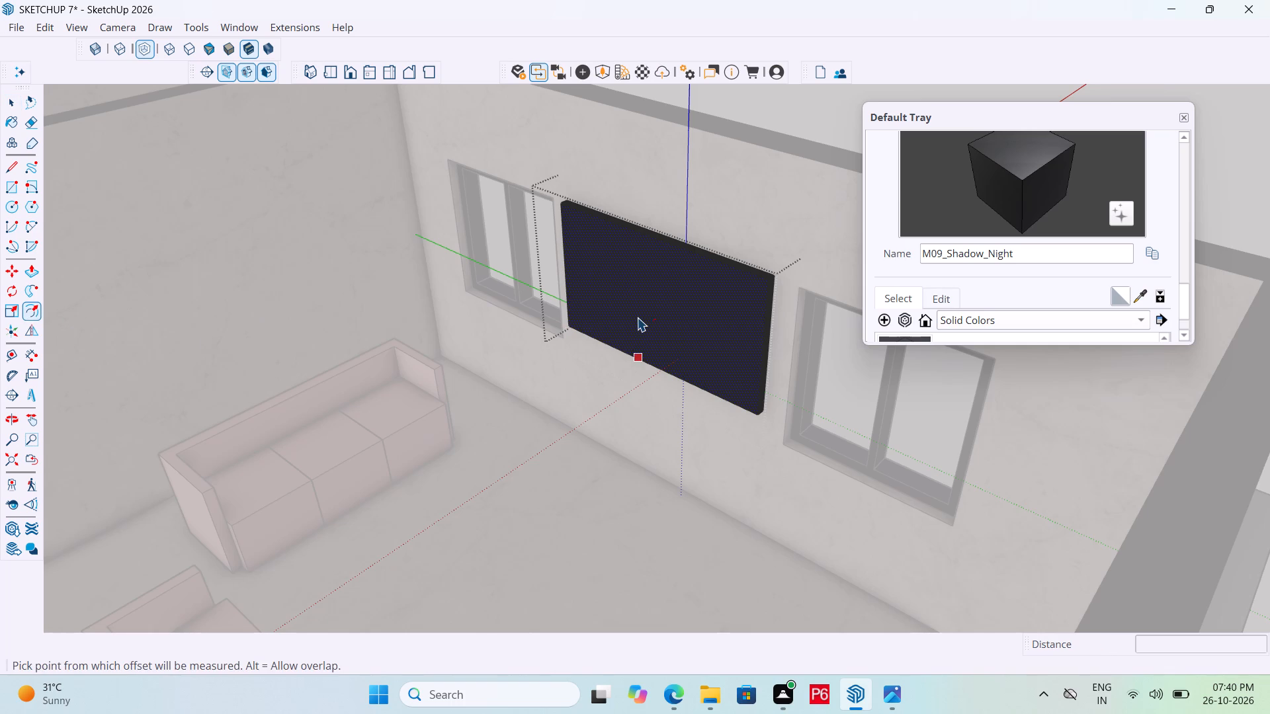
{"action": "left_click", "coordinate": [636, 305]}
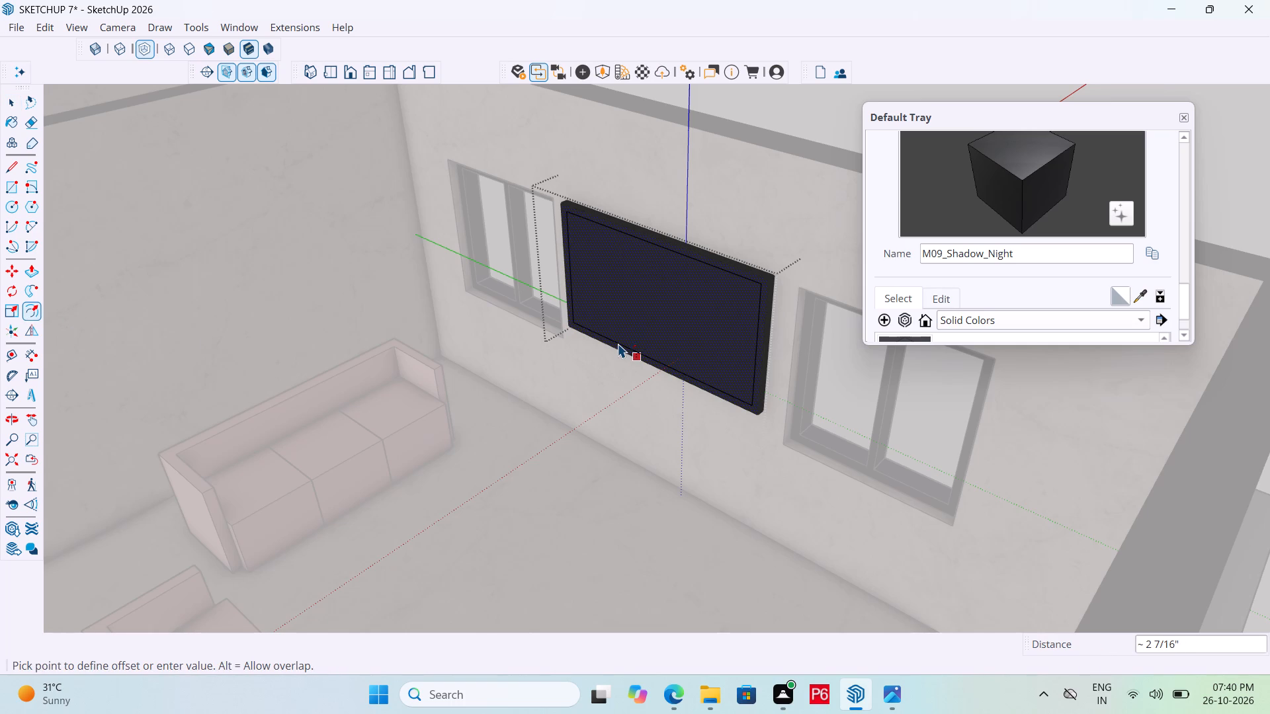
{"action": "left_click", "coordinate": [617, 346]}
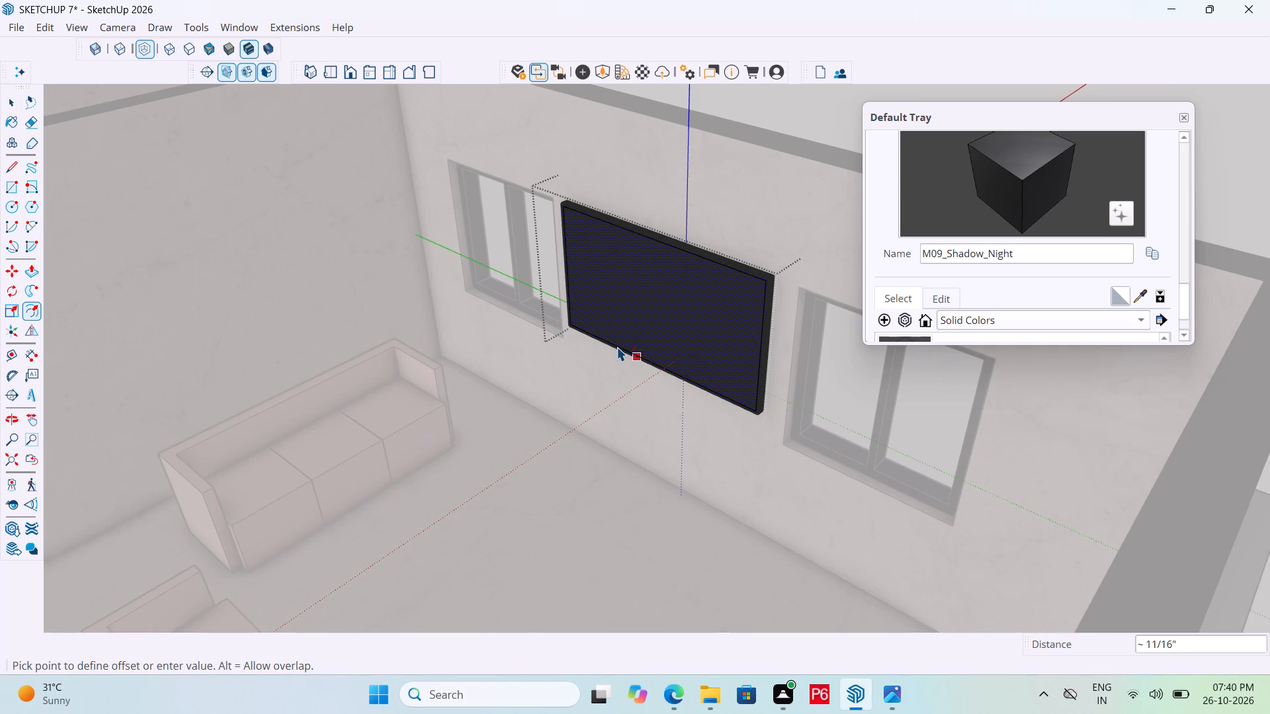
{"action": "key", "text": "space"}
Paint the wall panel's inner front face with the Glass_Mirror_01 material from the Glass collection and leave the panel's editing mode.
{"action": "left_click", "coordinate": [658, 287]}
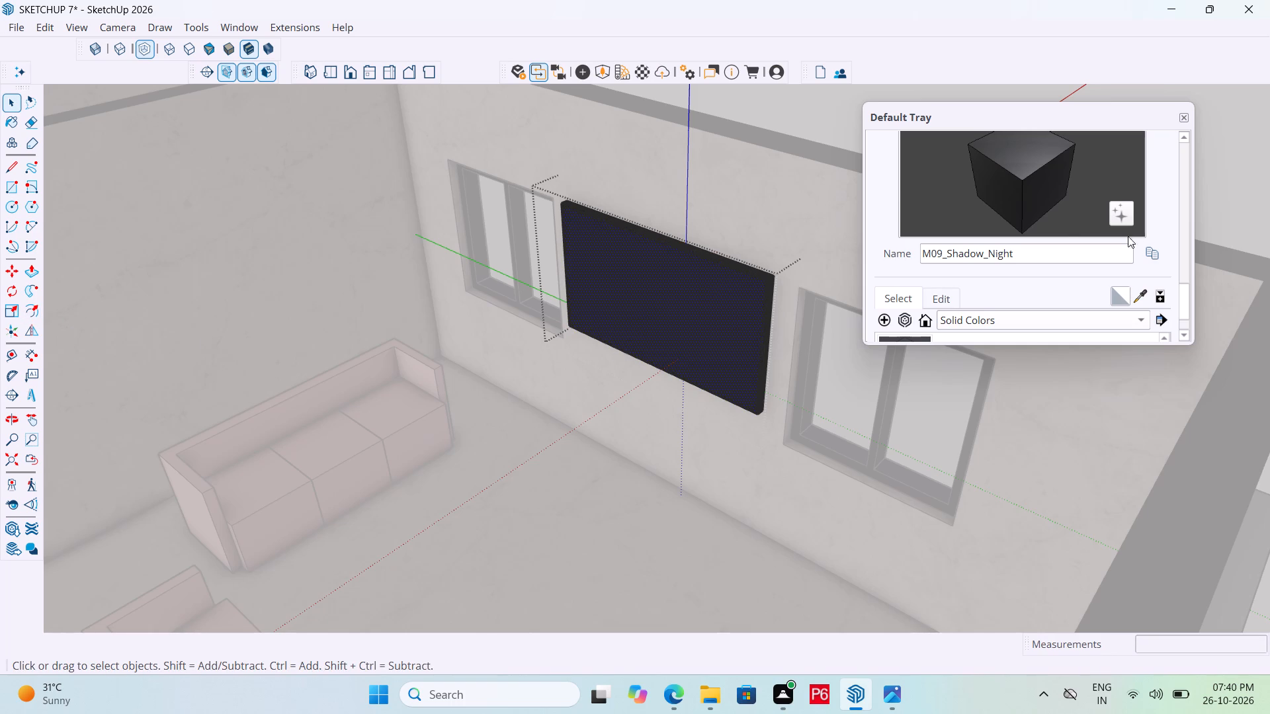
{"action": "scroll", "coordinate": [716, 303], "scroll_direction": "up", "scroll_amount": 4}
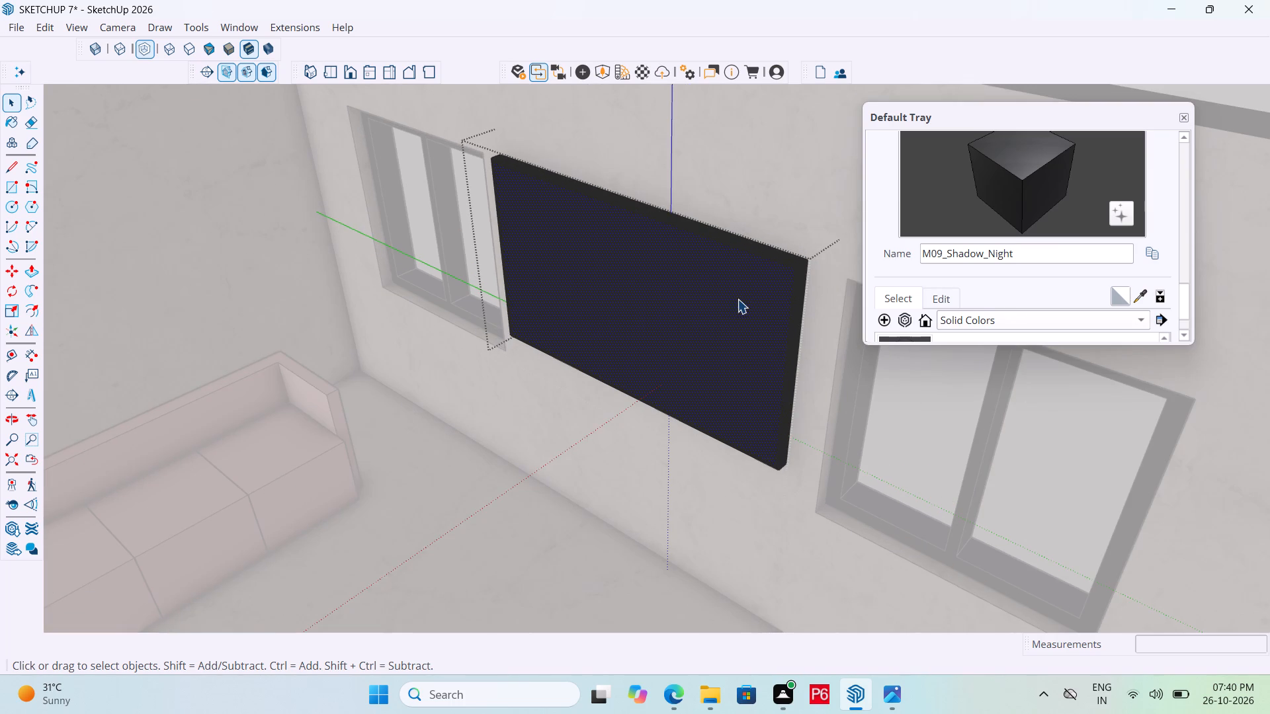
{"action": "scroll", "coordinate": [749, 248], "scroll_direction": "up", "scroll_amount": 4}
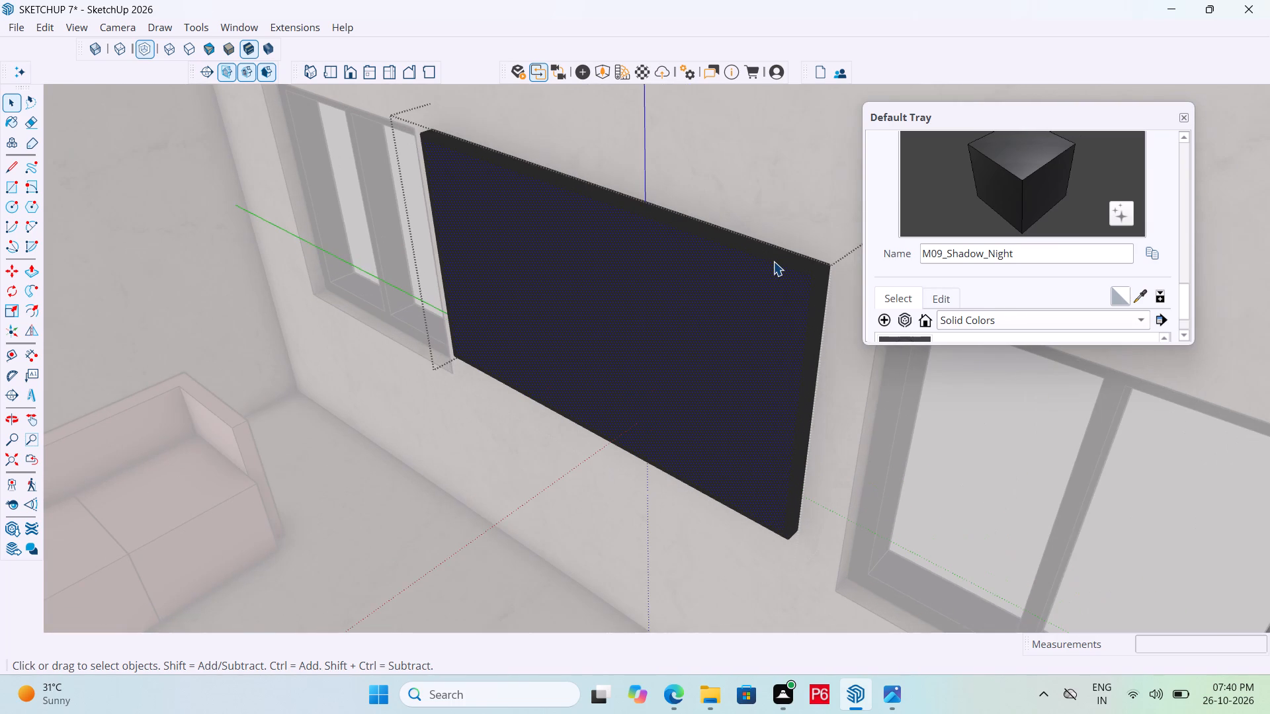
{"action": "scroll", "coordinate": [773, 261], "scroll_direction": "down", "scroll_amount": 2}
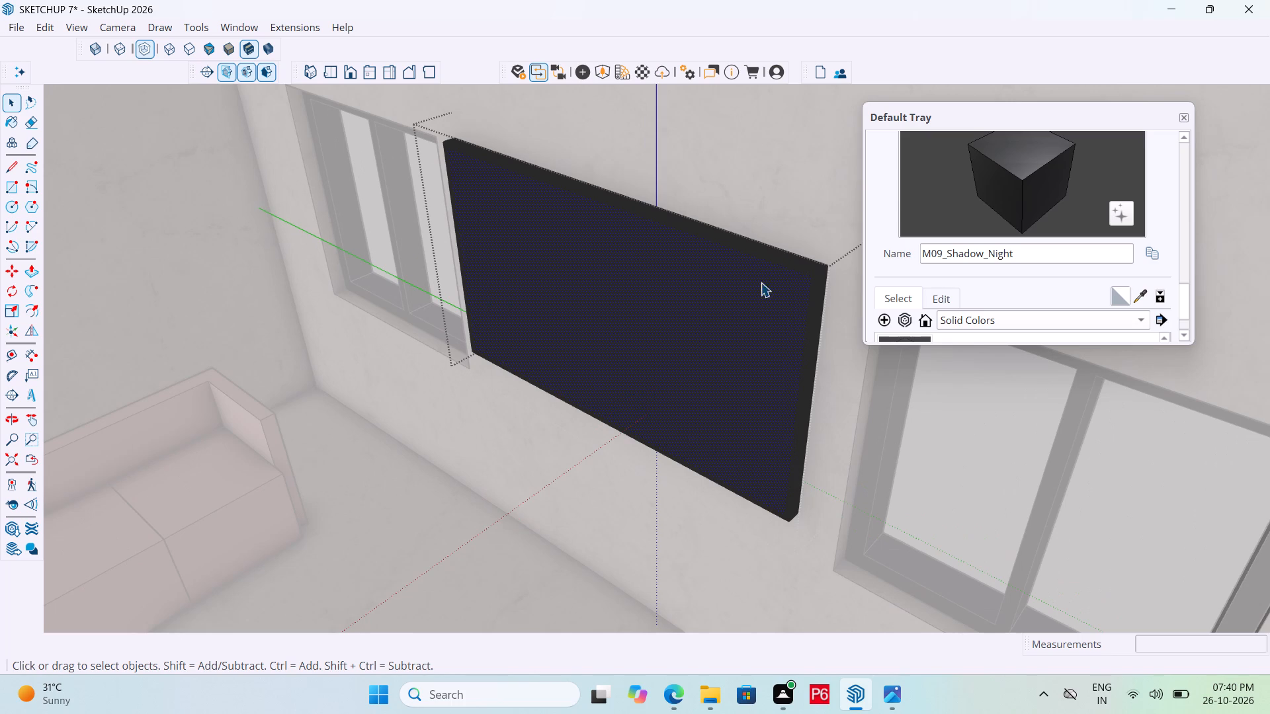
{"action": "scroll", "coordinate": [954, 303], "scroll_direction": "down", "scroll_amount": 3}
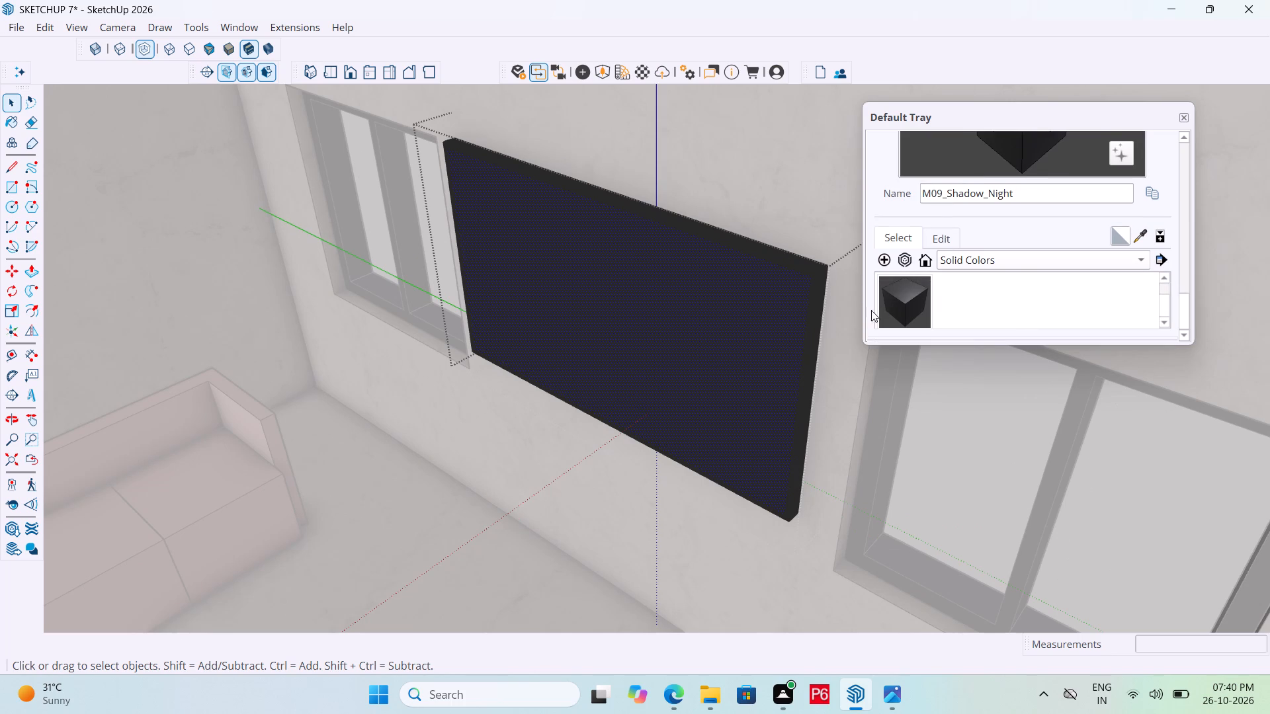
{"action": "left_click", "coordinate": [1015, 257]}
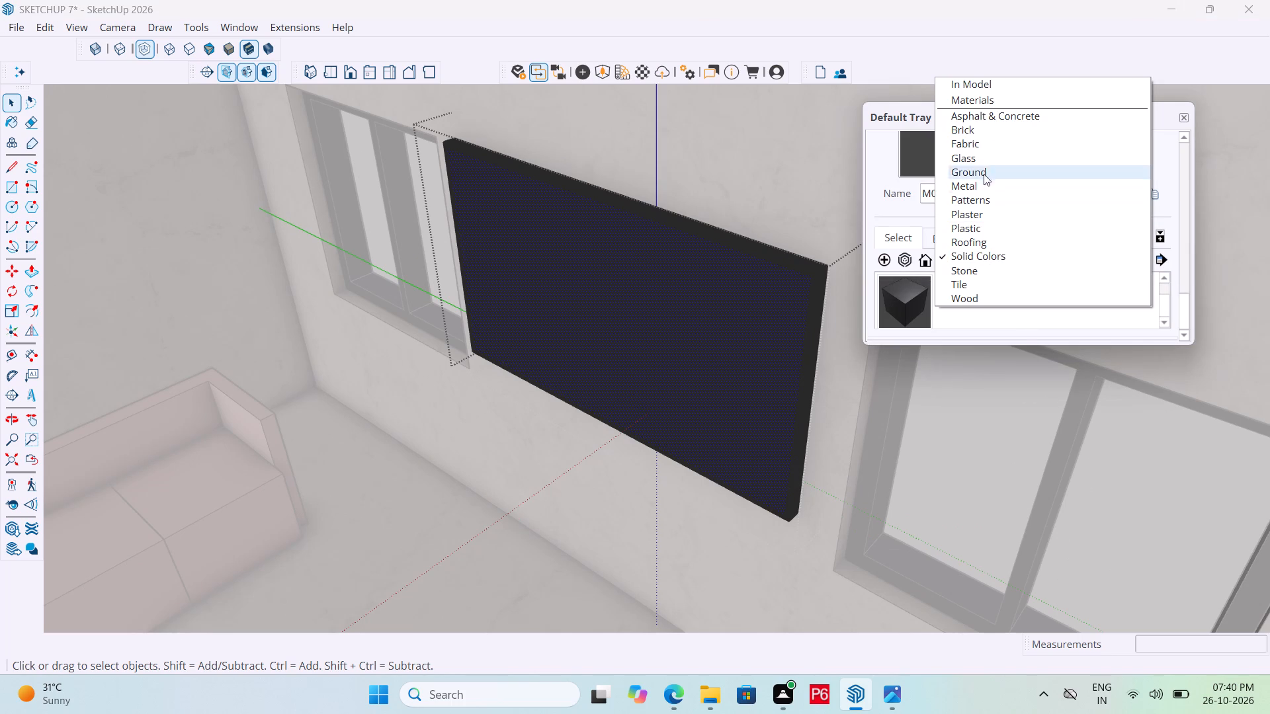
{"action": "left_click", "coordinate": [993, 156]}
{"action": "left_click", "coordinate": [962, 299]}
{"action": "left_click", "coordinate": [759, 317]}
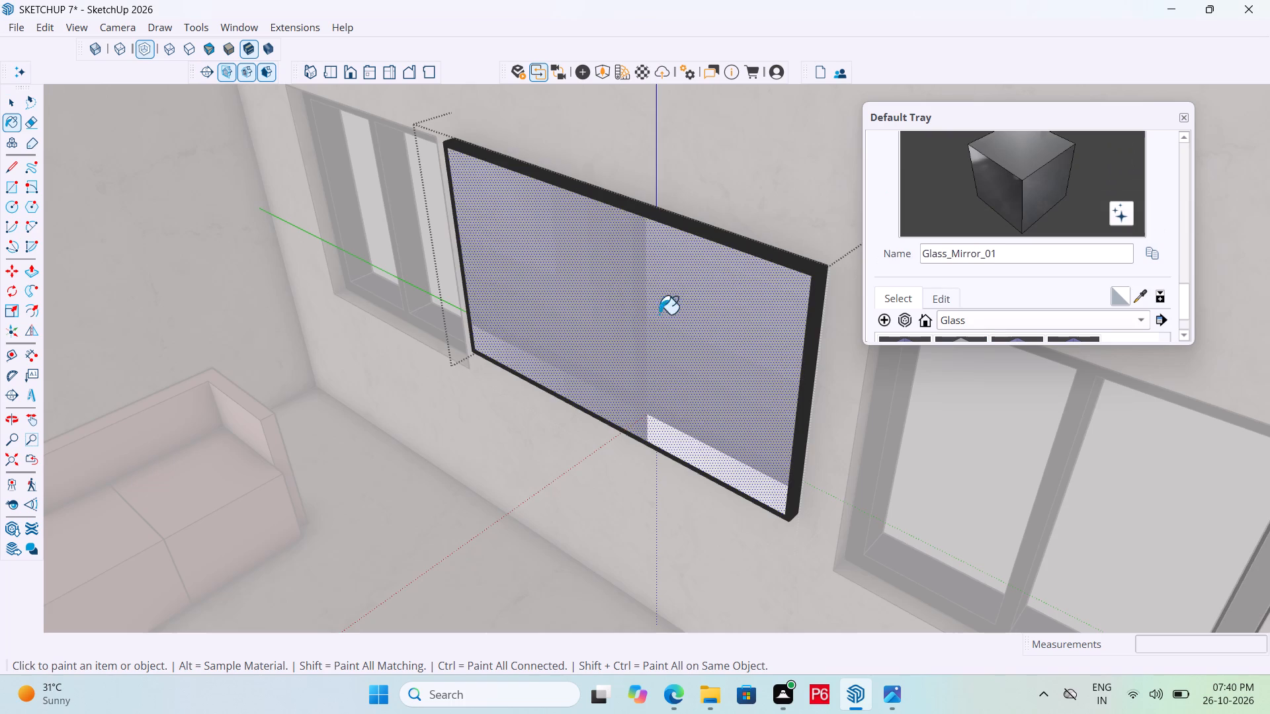
{"action": "scroll", "coordinate": [603, 314], "scroll_direction": "down", "scroll_amount": 6}
{"action": "middle_click_drag", "start_coordinate": [587, 341], "coordinate": [608, 315]}
{"action": "scroll", "coordinate": [657, 312], "scroll_direction": "down", "scroll_amount": 8}
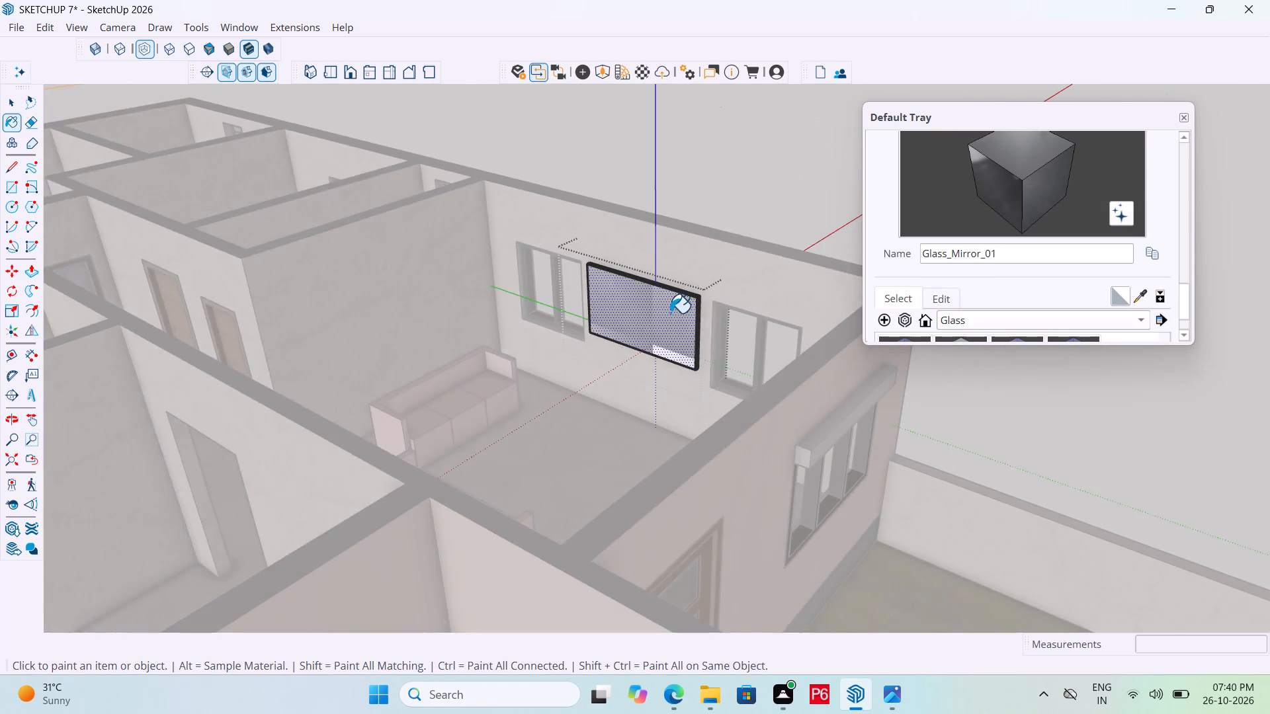
{"action": "scroll", "coordinate": [670, 313], "scroll_direction": "down", "scroll_amount": 1}
{"action": "key", "text": "space"}
{"action": "left_click", "coordinate": [755, 201]}
Draw a 5' by 3' rectangle on the living room floor in front of the two sofas.
{"action": "middle_click_drag", "start_coordinate": [647, 312], "coordinate": [698, 342]}
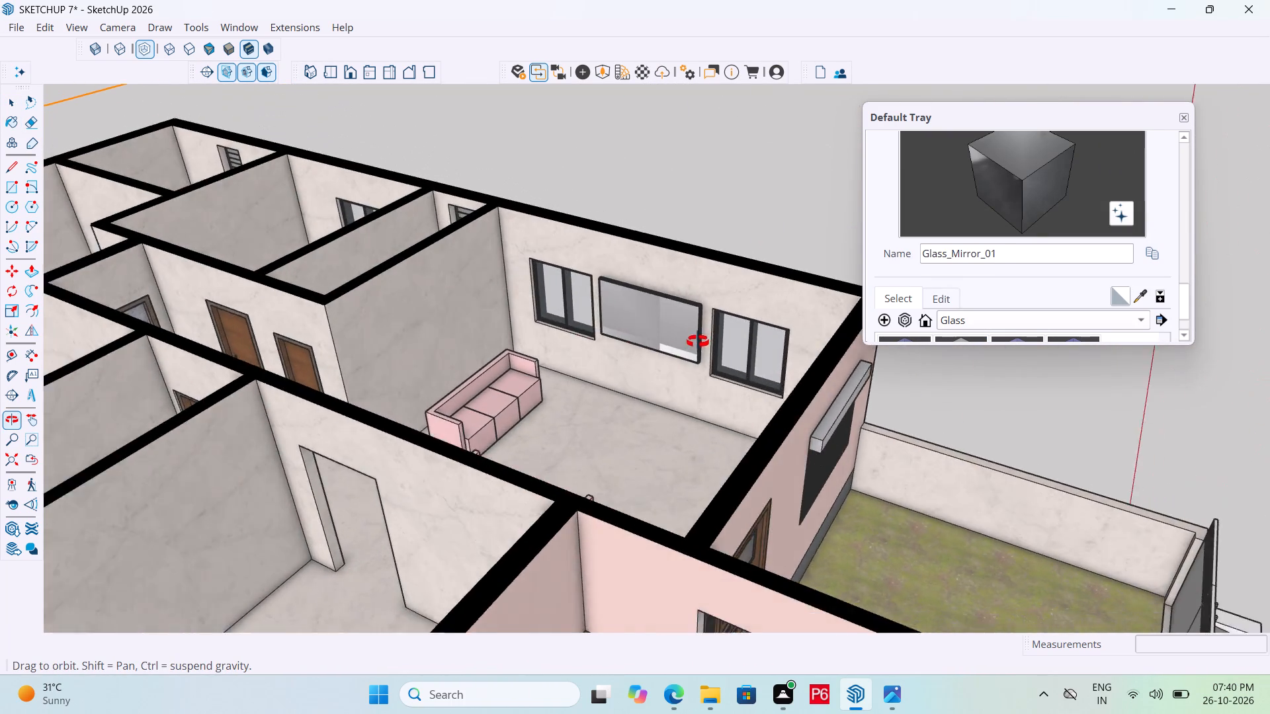
{"action": "middle_click_drag", "start_coordinate": [698, 342], "coordinate": [650, 359]}
{"action": "middle_click_drag", "start_coordinate": [743, 382], "coordinate": [619, 418]}
{"action": "scroll", "coordinate": [544, 429], "scroll_direction": "up", "scroll_amount": 3}
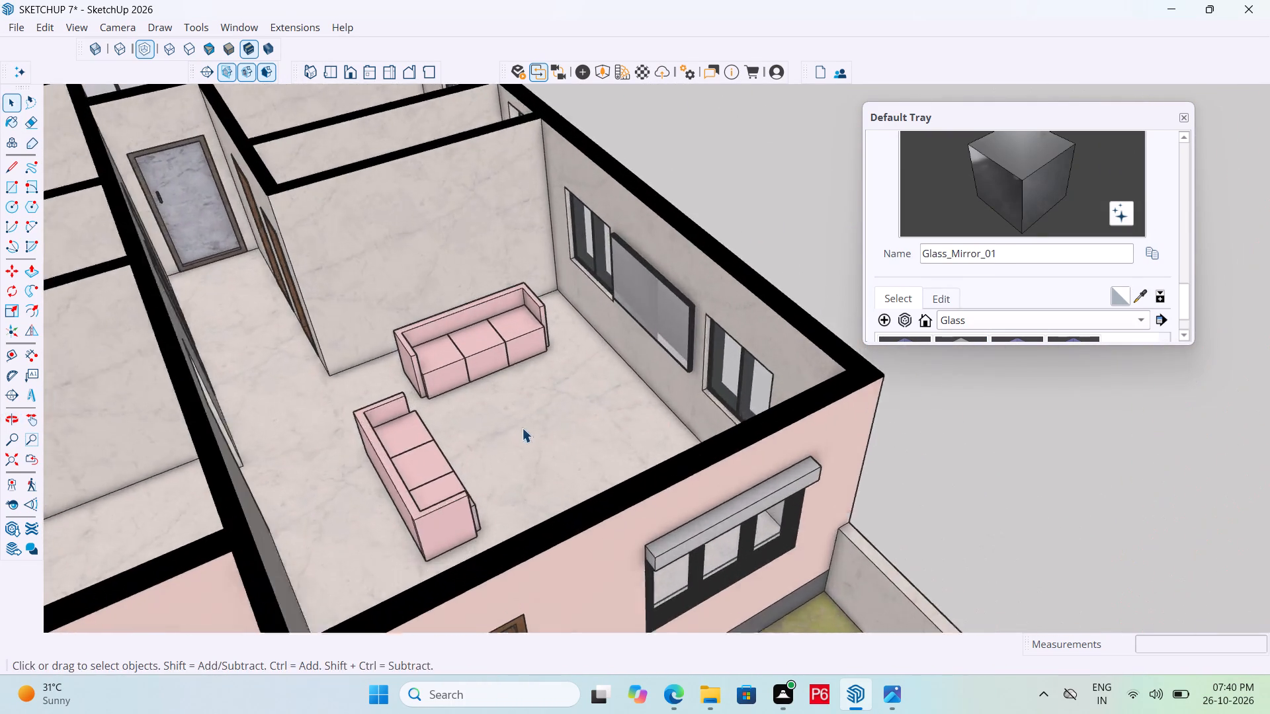
{"action": "scroll", "coordinate": [522, 428], "scroll_direction": "up", "scroll_amount": 1}
{"action": "middle_click_drag", "start_coordinate": [497, 404], "coordinate": [355, 409]}
{"action": "scroll", "coordinate": [703, 370], "scroll_direction": "down", "scroll_amount": 6}
{"action": "middle_click_drag", "start_coordinate": [669, 384], "coordinate": [603, 447]}
{"action": "scroll", "coordinate": [657, 398], "scroll_direction": "up", "scroll_amount": 3}
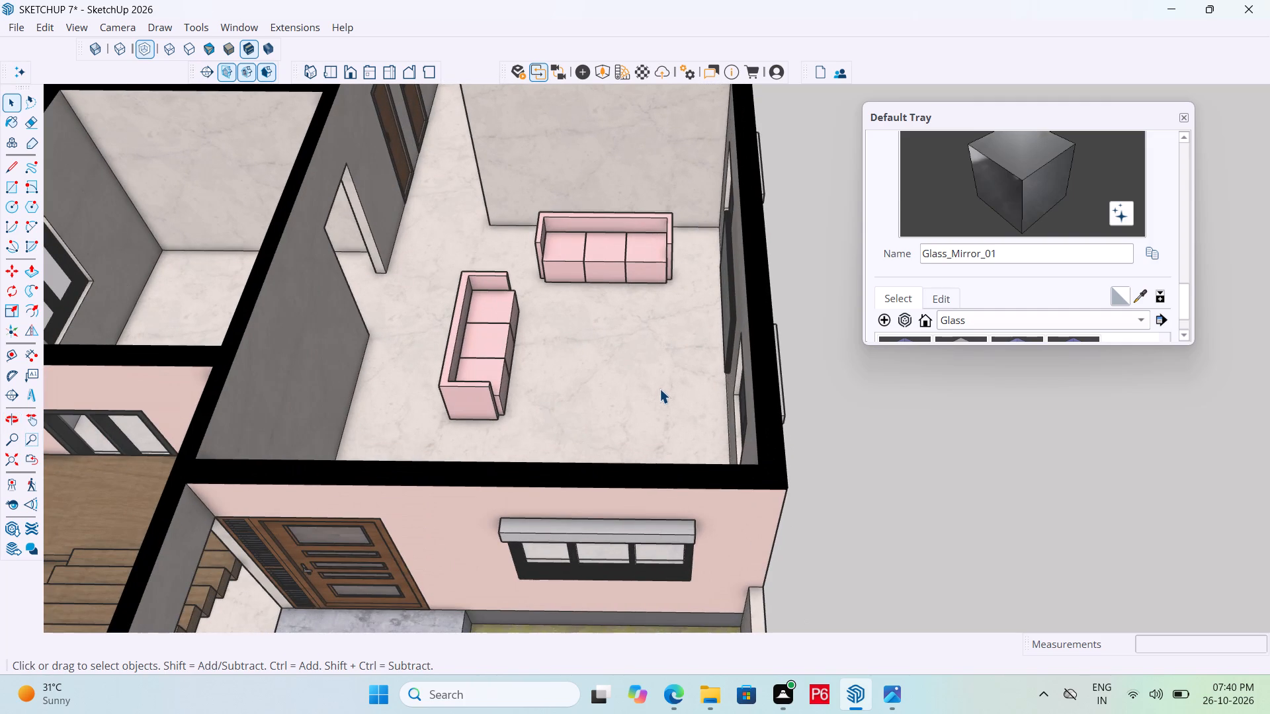
{"action": "key", "text": "r"}
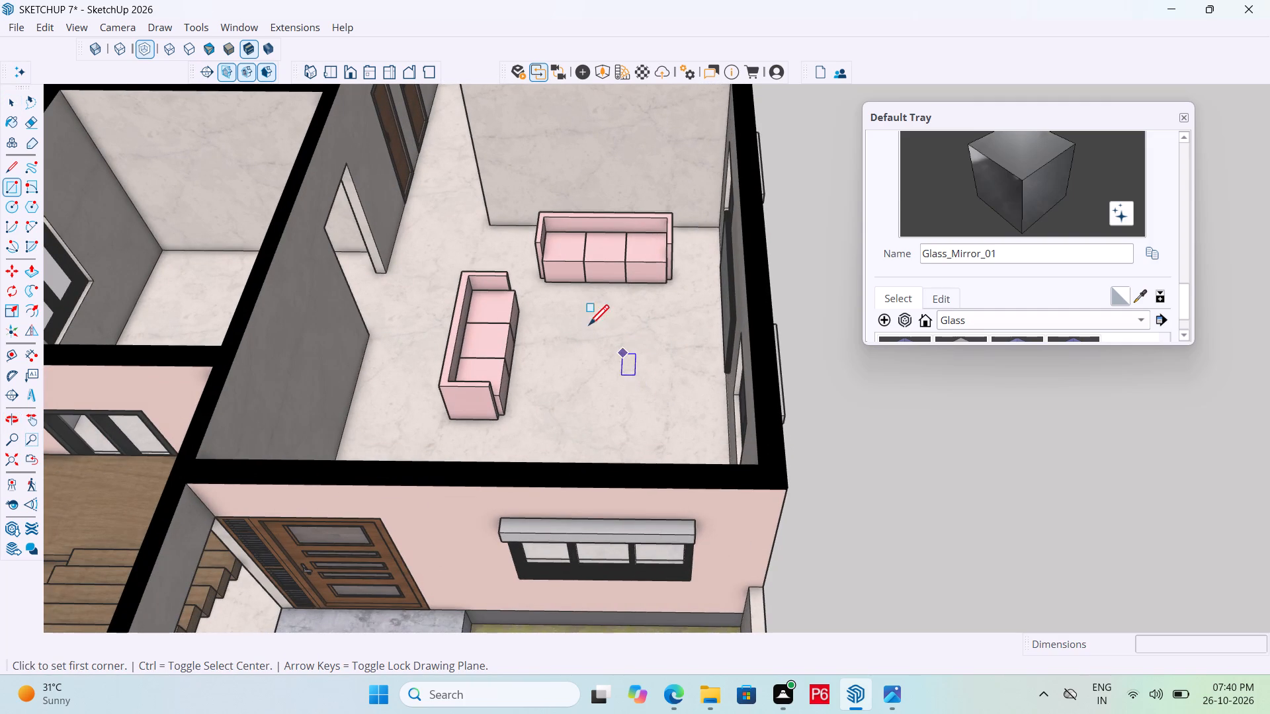
{"action": "left_click", "coordinate": [565, 322]}
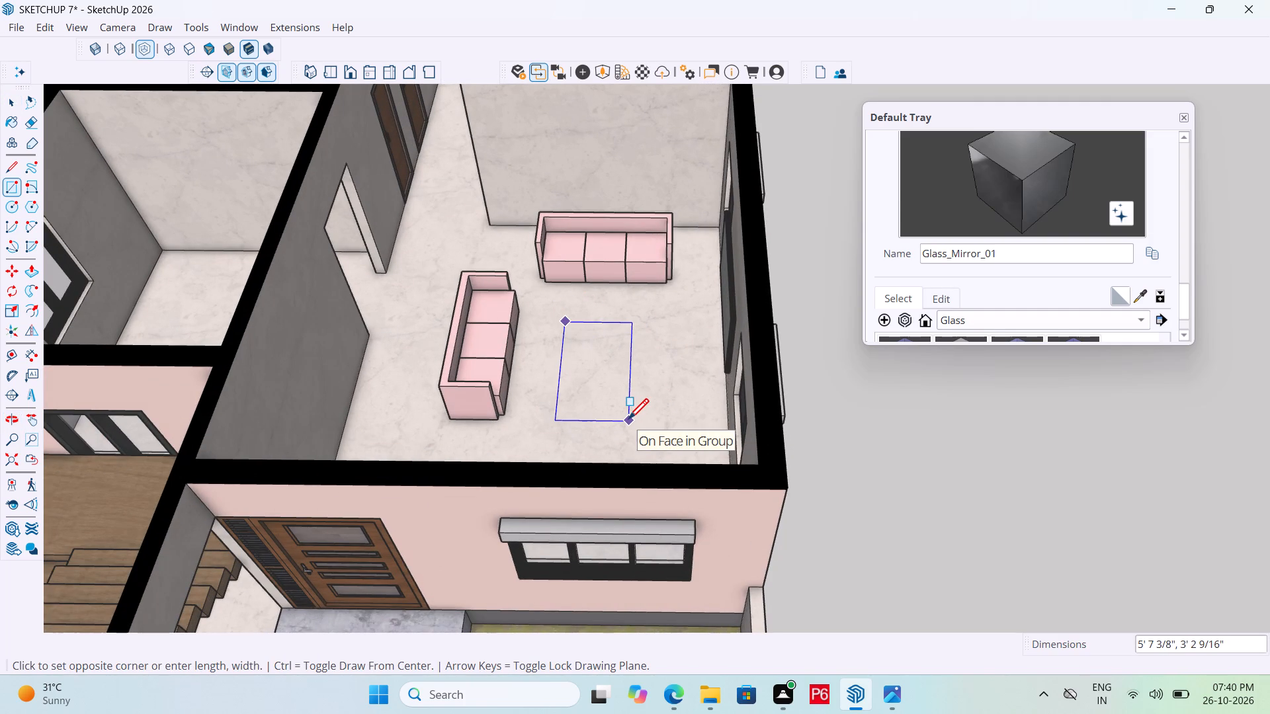
{"action": "type", "text": "5',3'"}
{"action": "key", "text": "Return"}
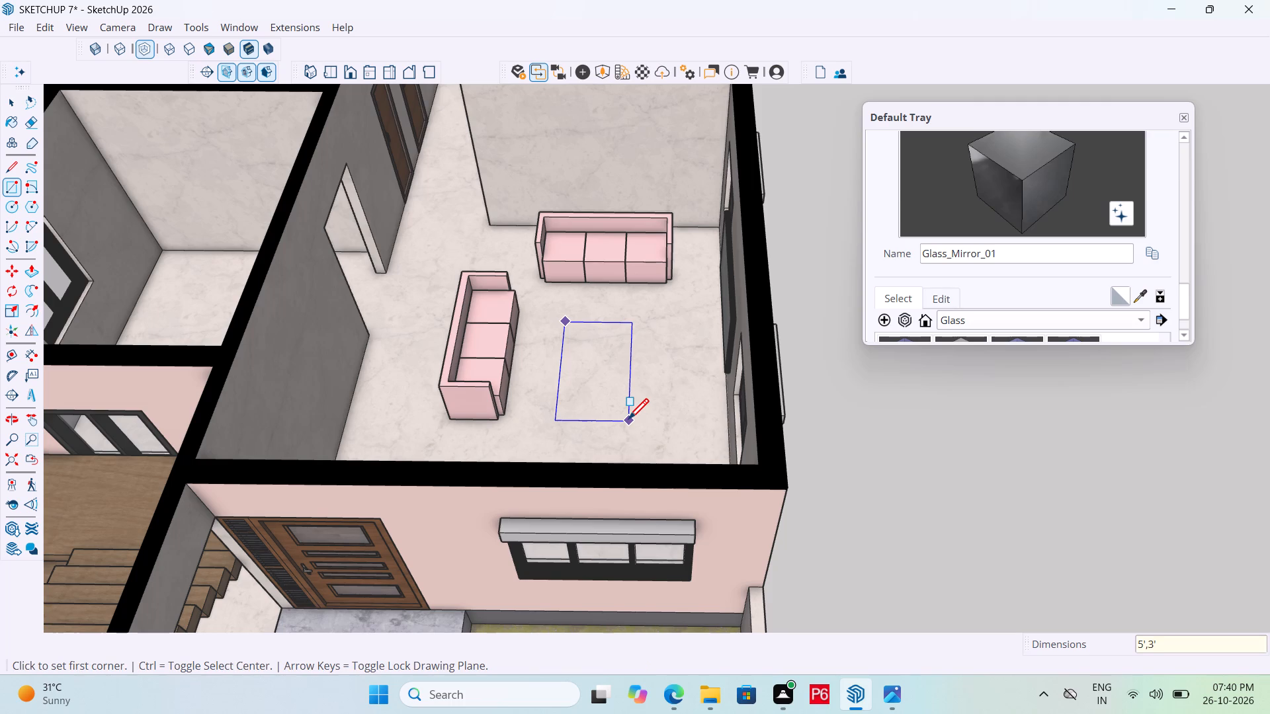
Make the floor rectangle's face and its edges into a group.
{"action": "key", "text": "space"}
{"action": "double_click", "coordinate": [580, 352]}
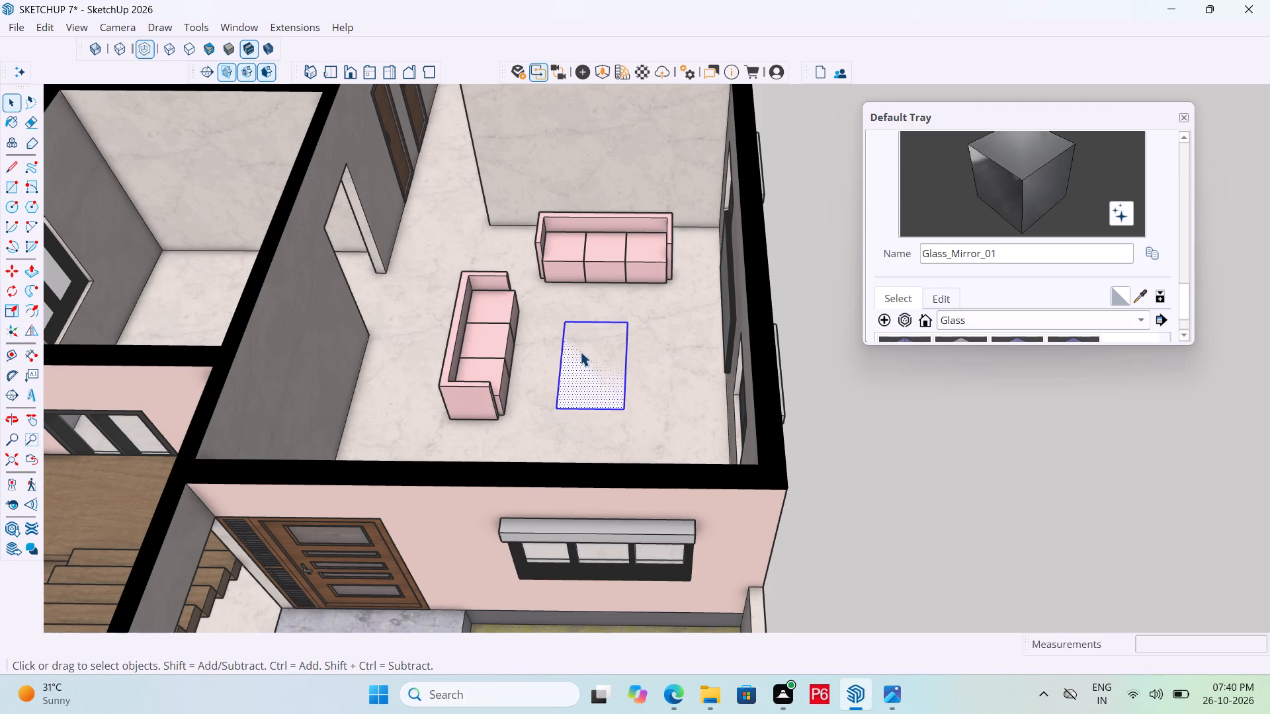
{"action": "right_click", "coordinate": [580, 352]}
{"action": "left_click", "coordinate": [686, 506]}
Inside the rectangle's group, draw a 2" by 2" square at the near corner on the side of the long sofa, at the group's origin.
{"action": "scroll", "coordinate": [595, 374], "scroll_direction": "up", "scroll_amount": 5}
{"action": "triple_click", "coordinate": [564, 365]}
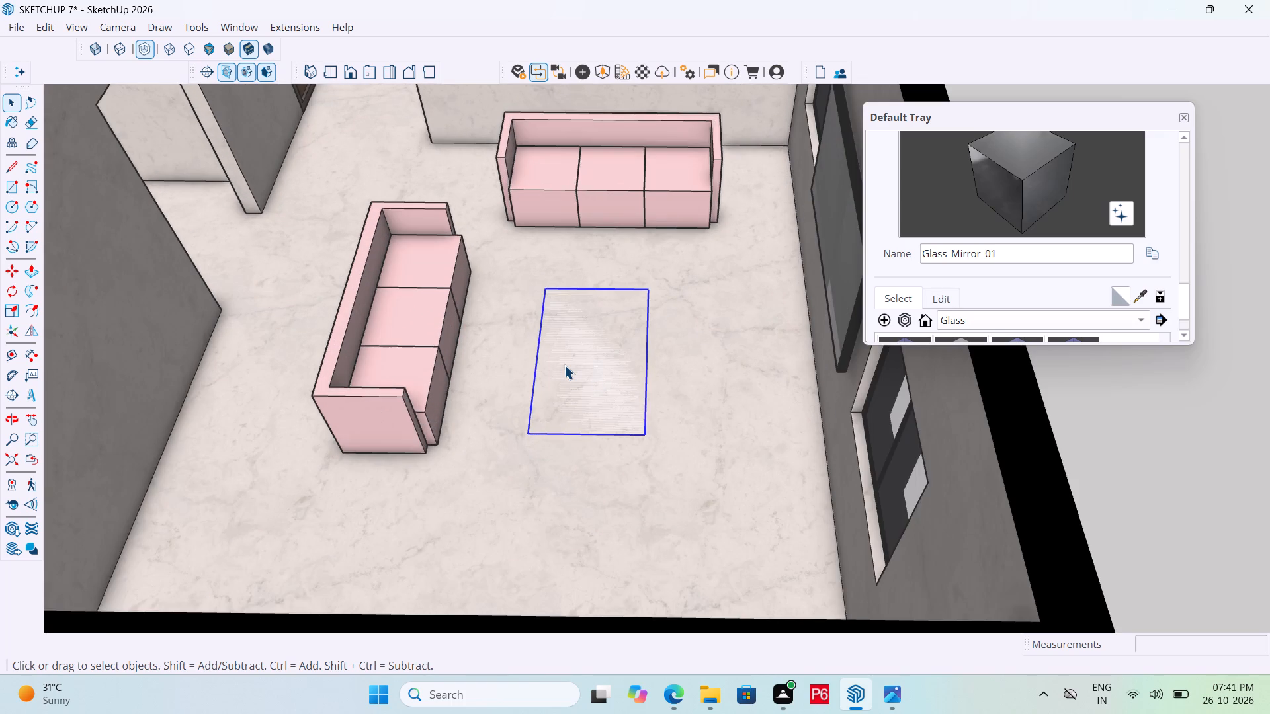
{"action": "left_click", "coordinate": [562, 372]}
{"action": "scroll", "coordinate": [550, 422], "scroll_direction": "up", "scroll_amount": 5}
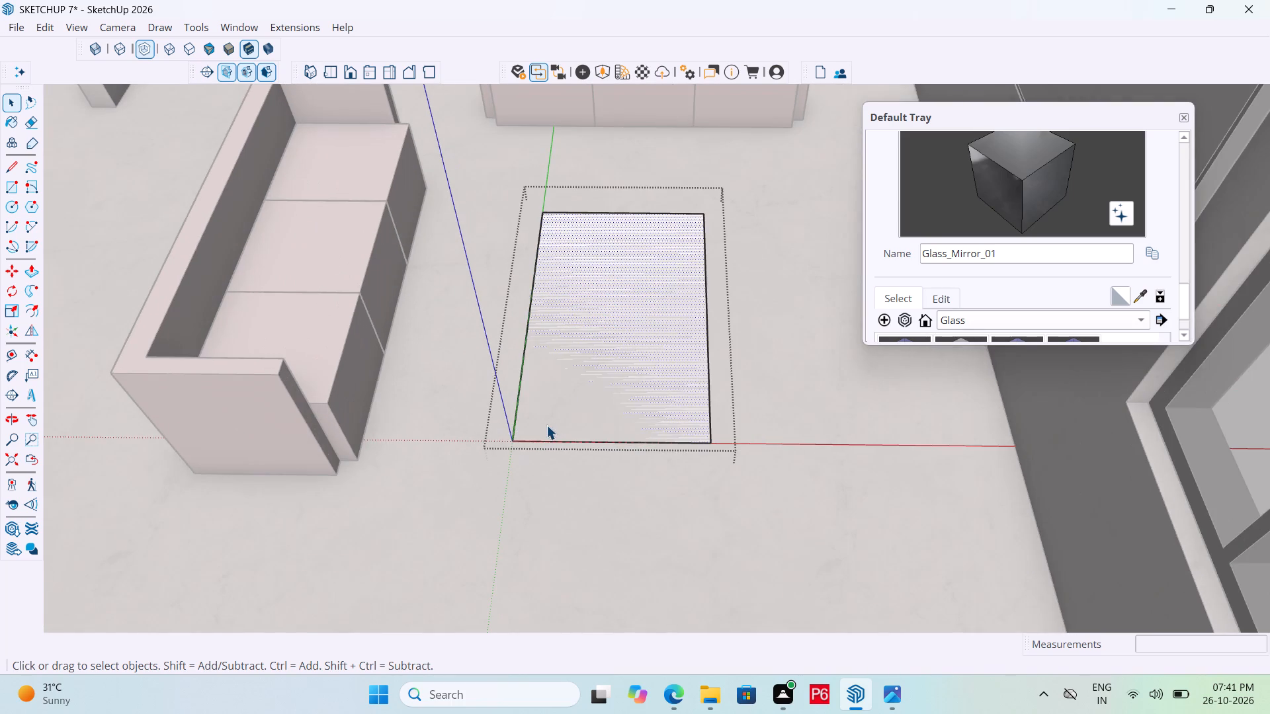
{"action": "scroll", "coordinate": [529, 436], "scroll_direction": "up", "scroll_amount": 6}
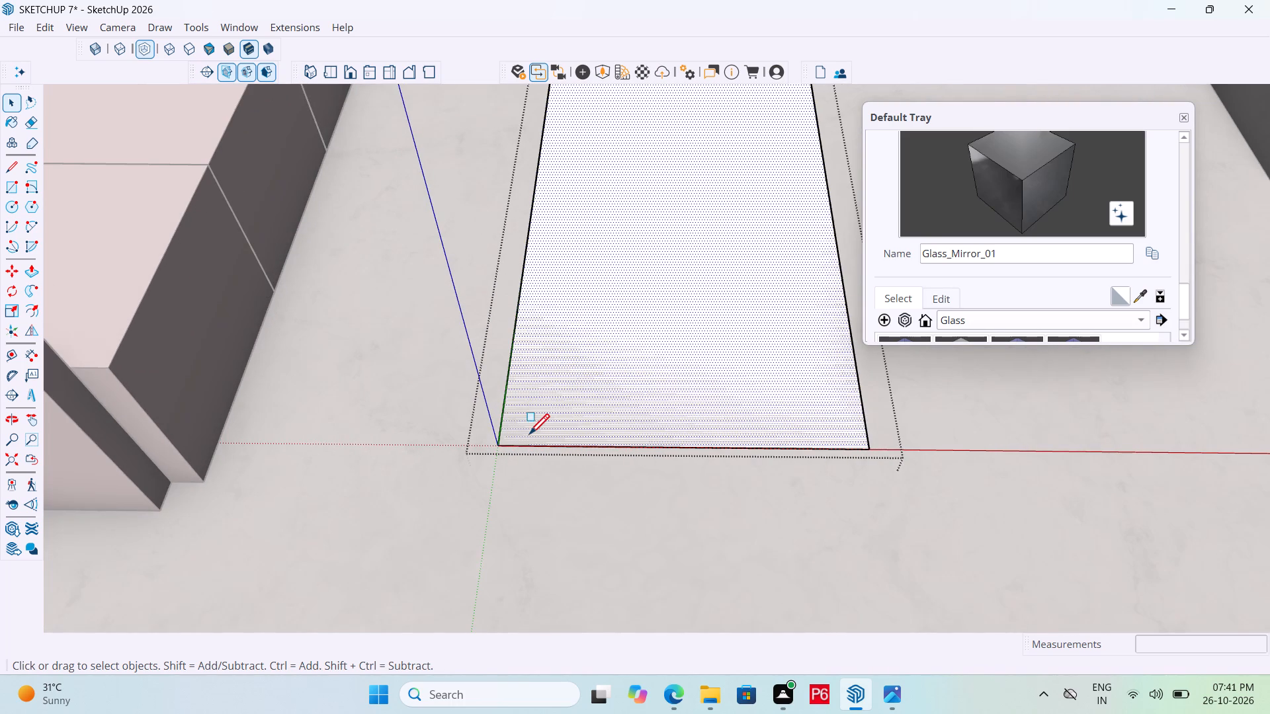
{"action": "key", "text": "r"}
{"action": "left_click", "coordinate": [497, 447]}
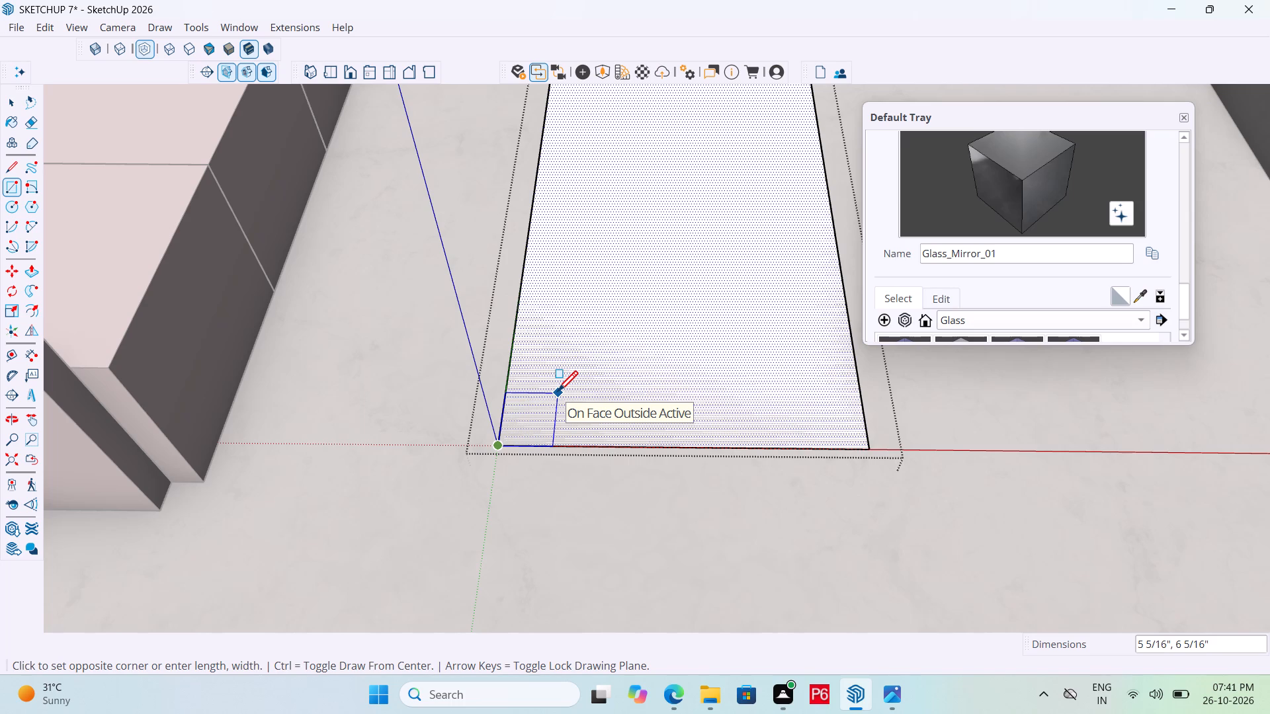
{"action": "type", "text": "2\""}
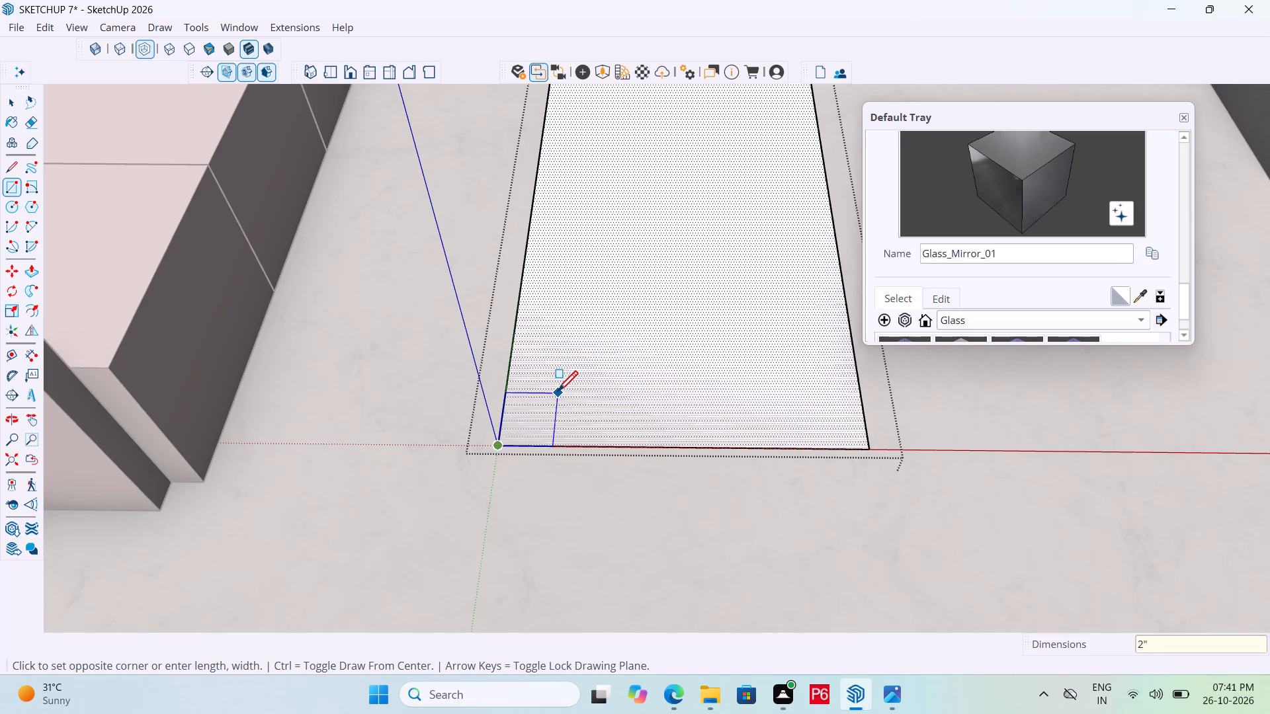
{"action": "type", "text": ",2\""}
{"action": "key", "text": "Return"}
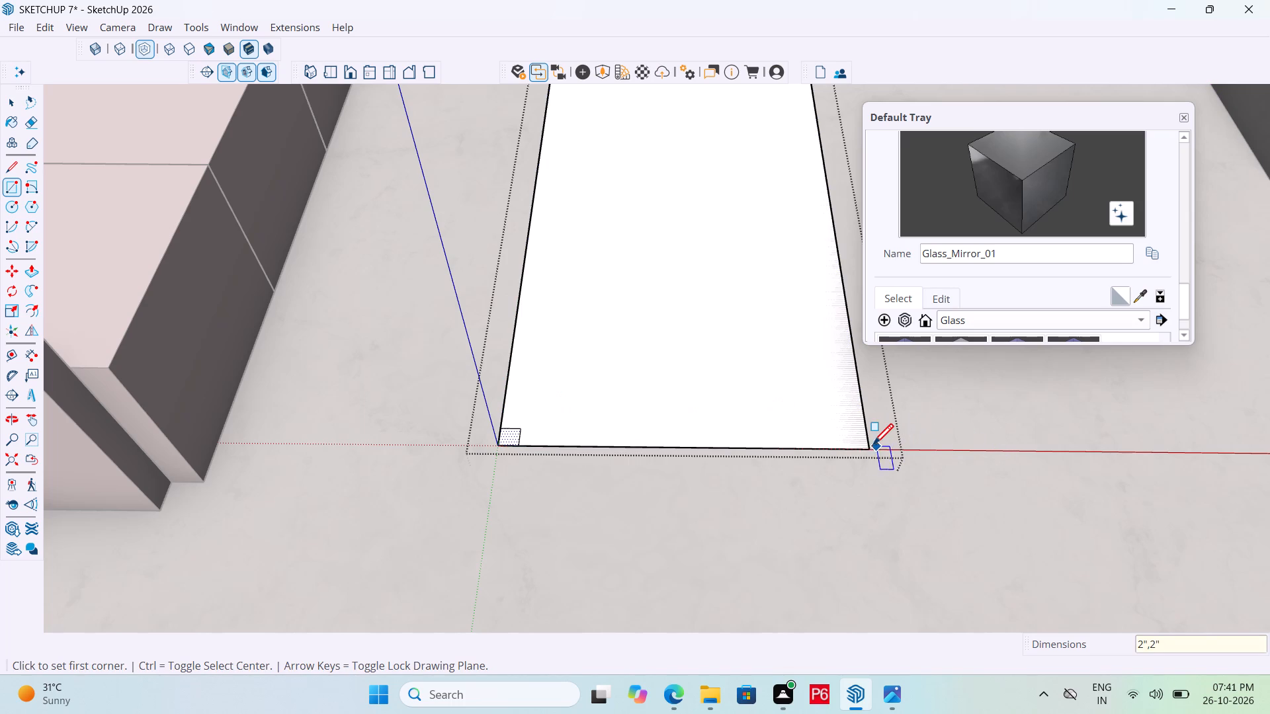
Draw a 2" by 2" square at the rectangle's other near corner, on the window wall side.
{"action": "left_click_drag", "start_coordinate": [870, 448], "coordinate": [862, 440]}
{"action": "type", "text": "2\".,"}
{"action": "key", "text": "BackSpace"}
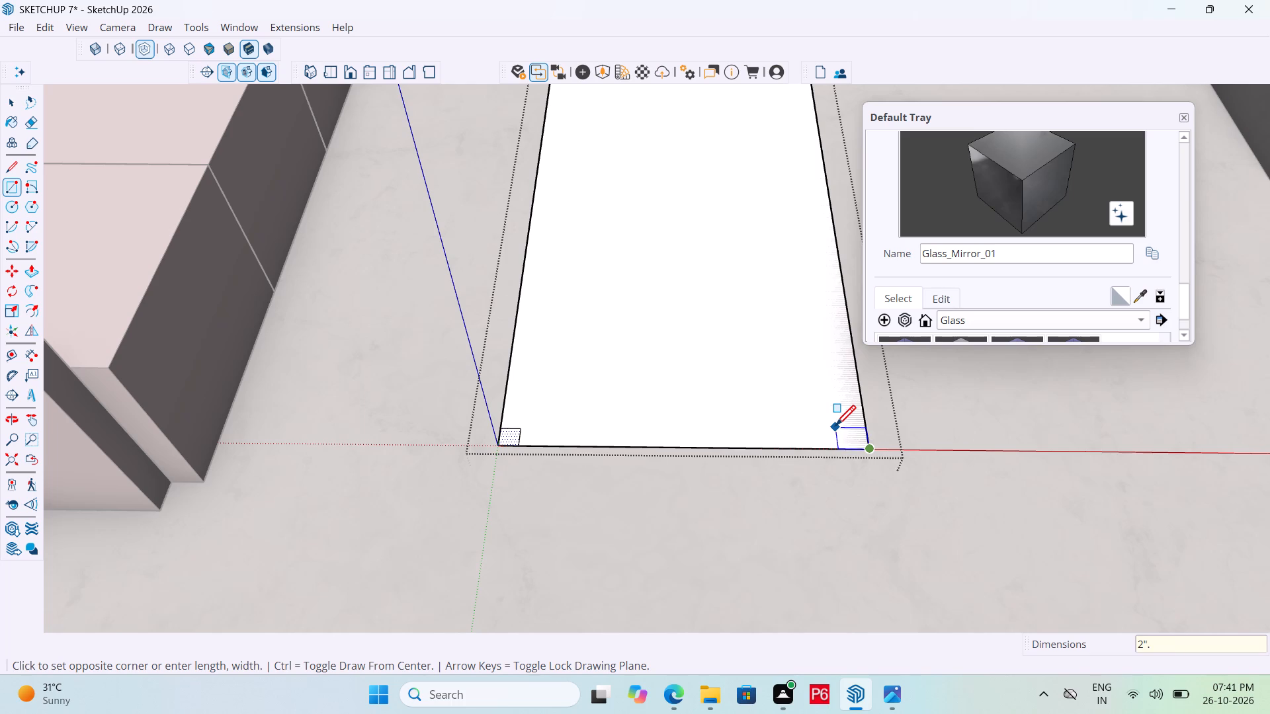
{"action": "key", "text": "BackSpace"}
{"action": "type", "text": ",2\""}
{"action": "key", "text": "Return"}
Draw a 2" by 2" square at the rectangle's far corner on the window wall side.
{"action": "scroll", "coordinate": [733, 475], "scroll_direction": "down", "scroll_amount": 6}
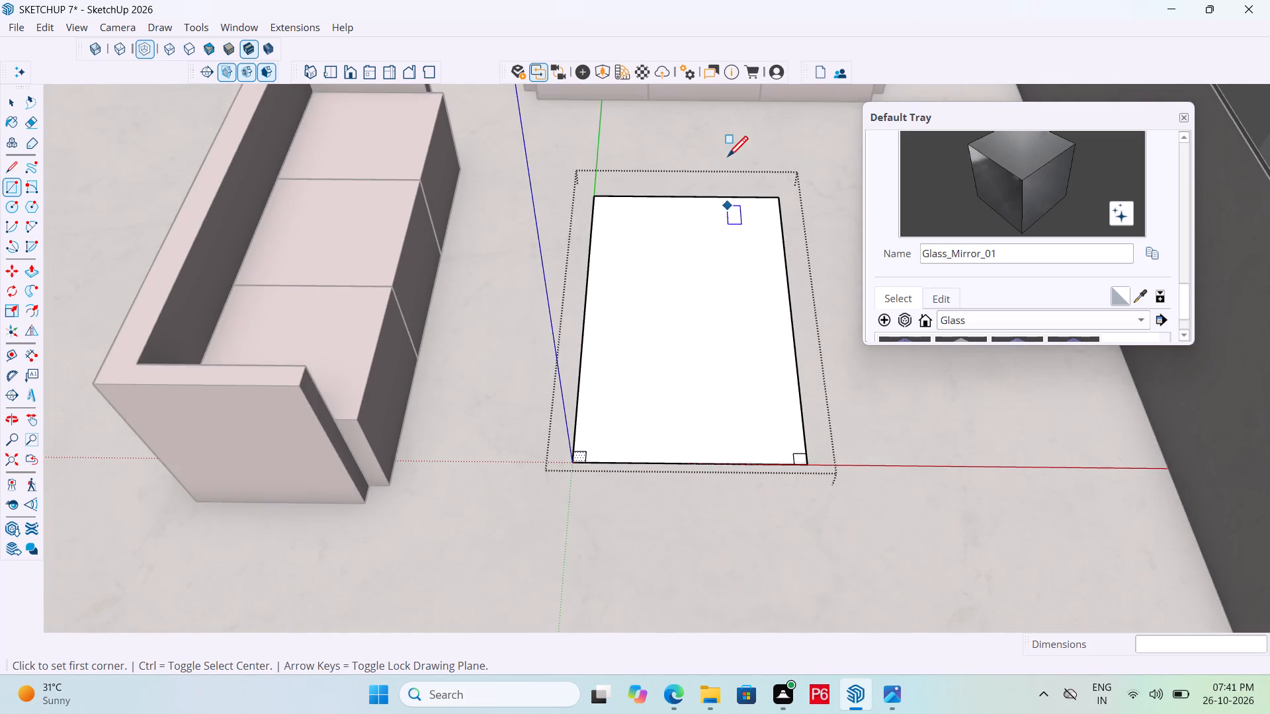
{"action": "scroll", "coordinate": [728, 159], "scroll_direction": "up", "scroll_amount": 4}
{"action": "left_click", "coordinate": [799, 219]}
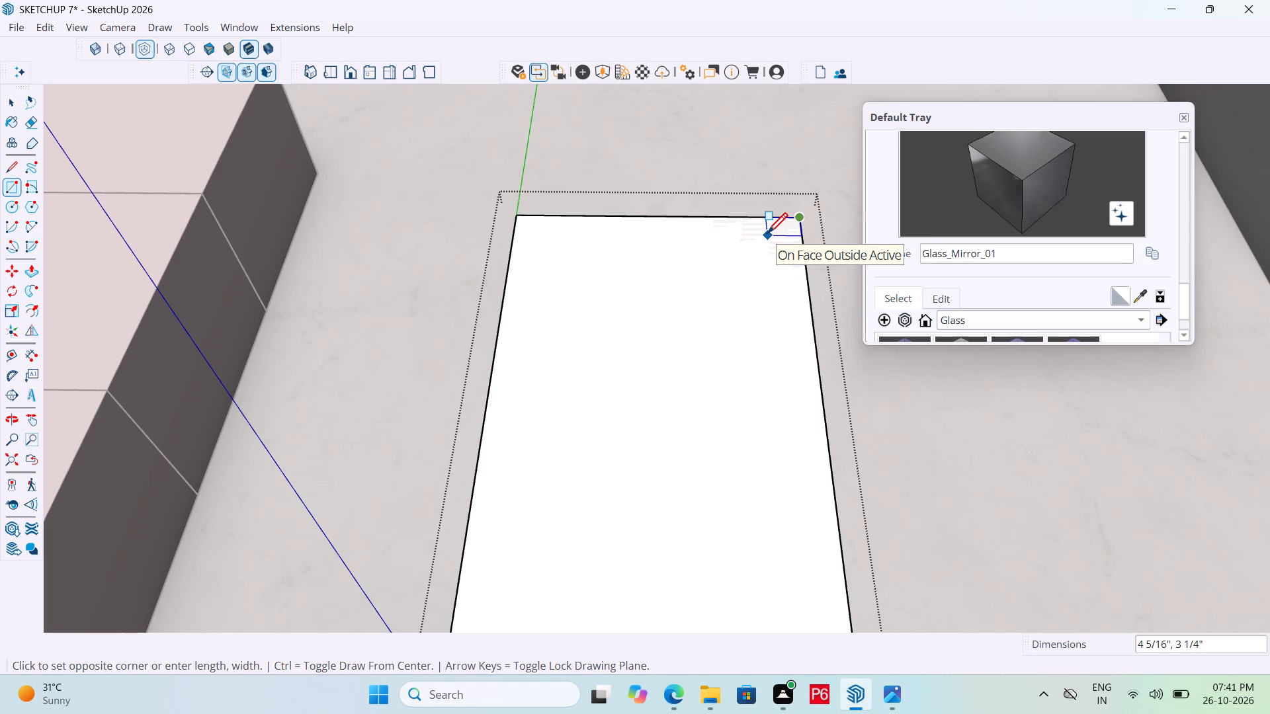
{"action": "type", "text": "2\""}
{"action": "type", "text": ",2\""}
{"action": "key", "text": "Return"}
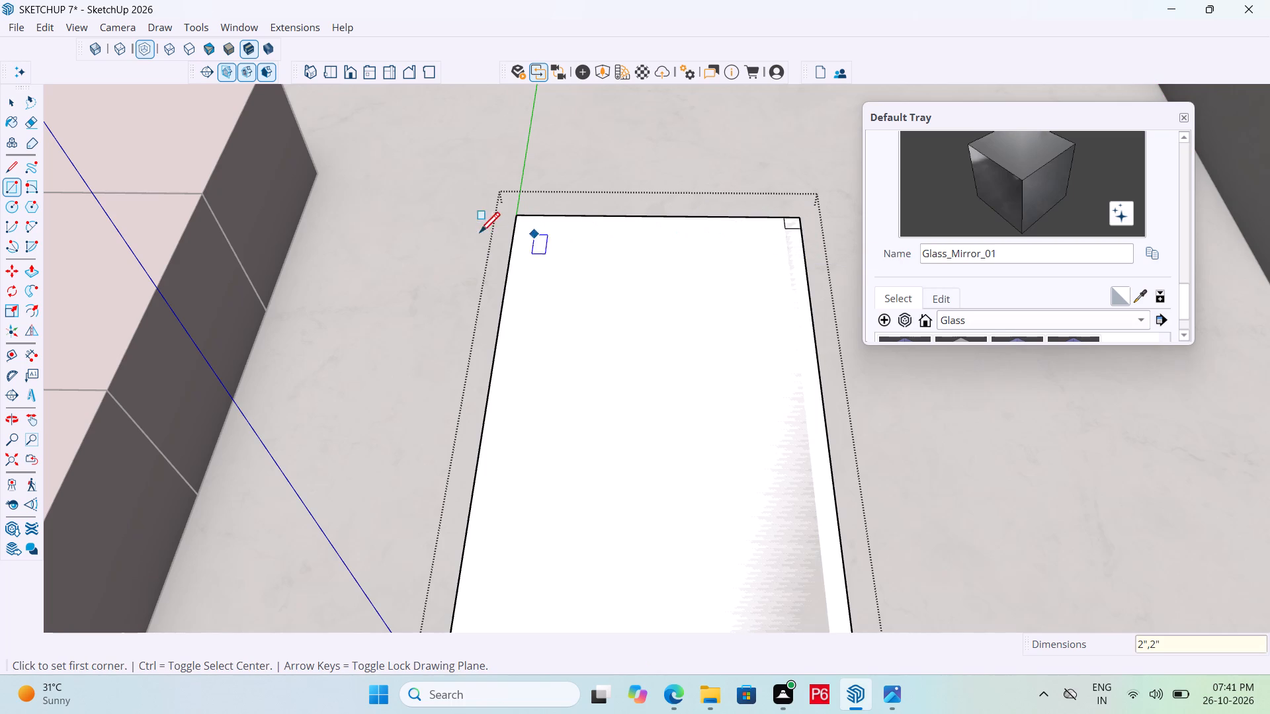
Draw a 2" by 2" square at the rectangle's far corner on the side of the long sofa.
{"action": "left_click", "coordinate": [516, 216]}
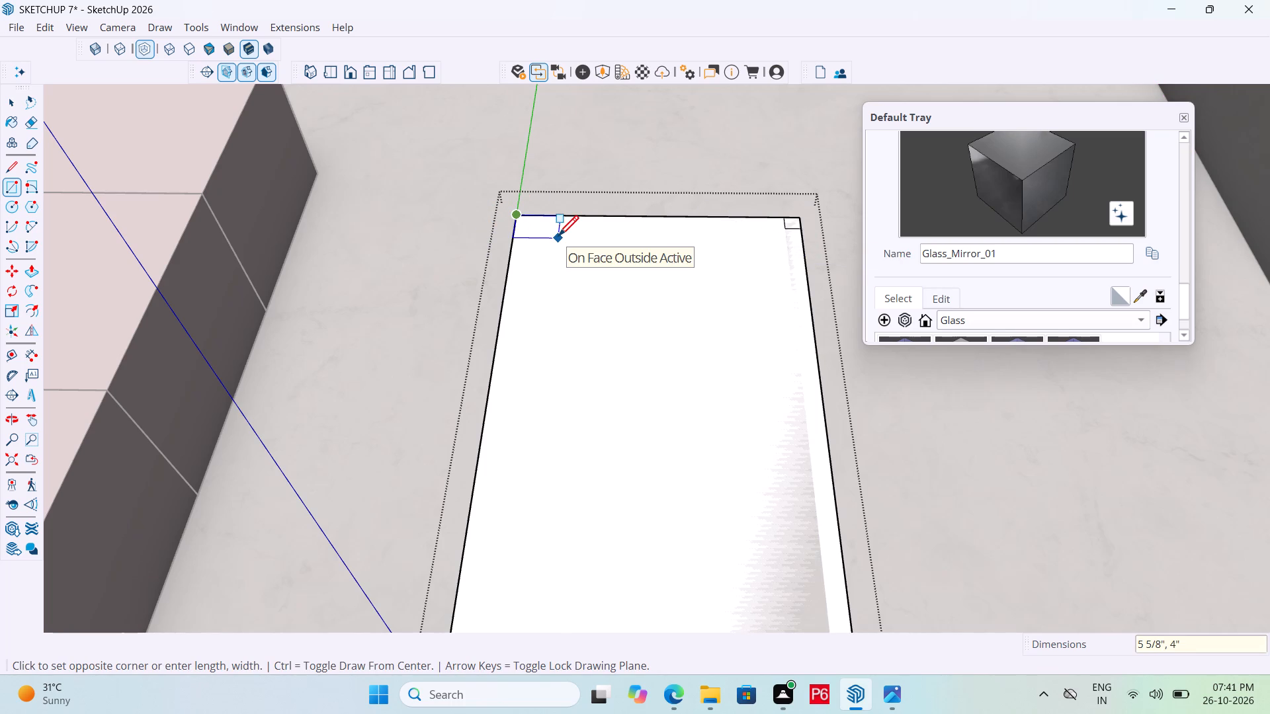
{"action": "type", "text": "2\""}
{"action": "type", "text": ",\""}
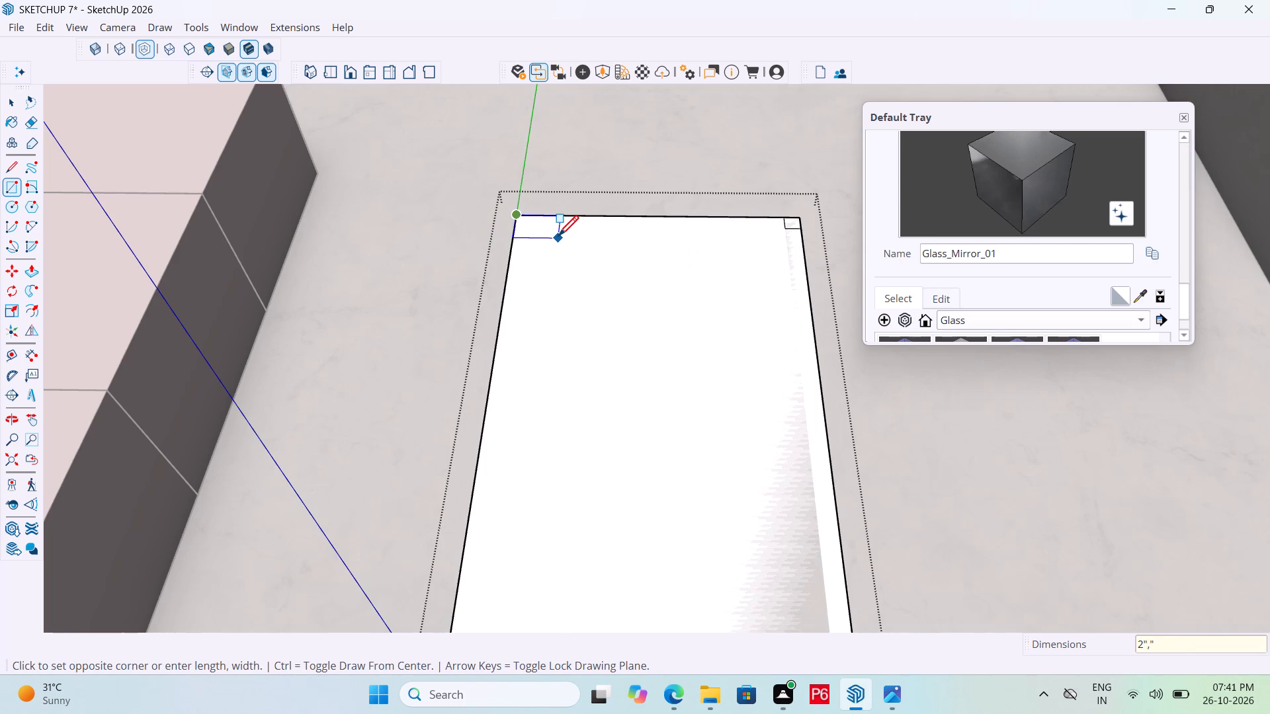
{"action": "key", "text": "Return"}
{"action": "key", "text": "BackSpace"}
{"action": "type", "text": "2\""}
{"action": "key", "text": "comma"}
{"action": "type", "text": "2\""}
{"action": "key", "text": "Return"}
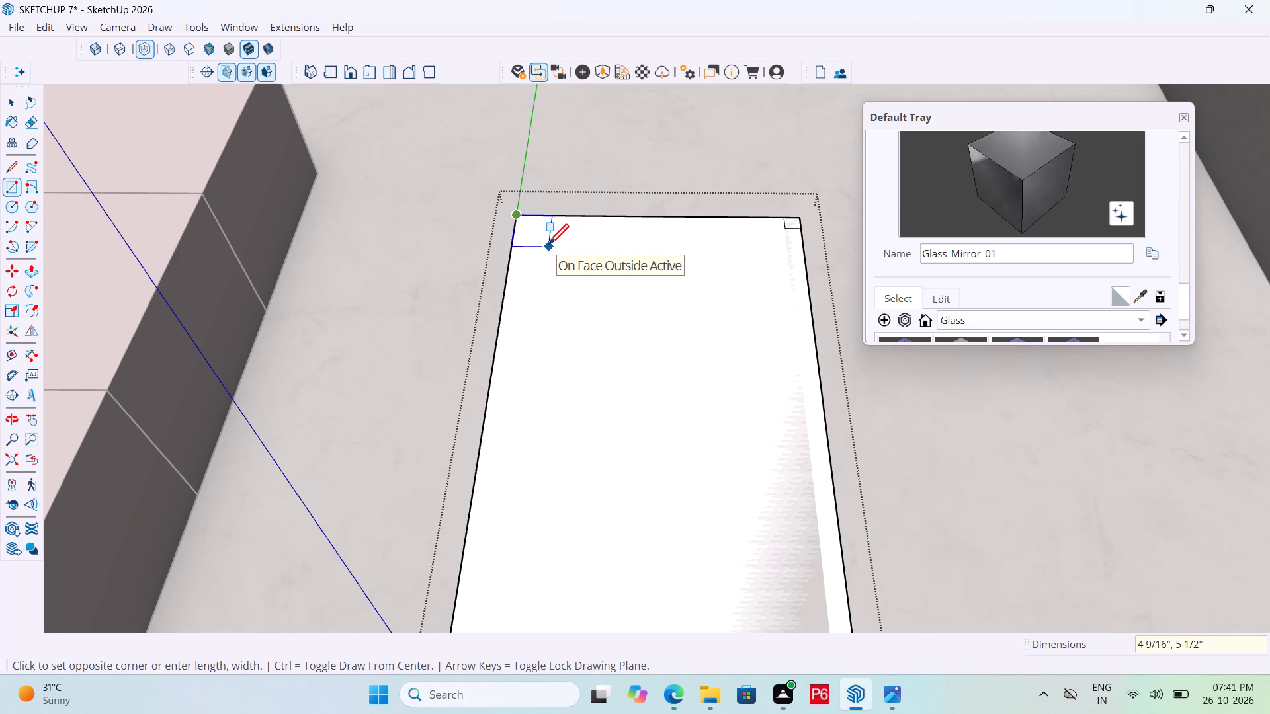
{"action": "type", "text": "2\",2\""}
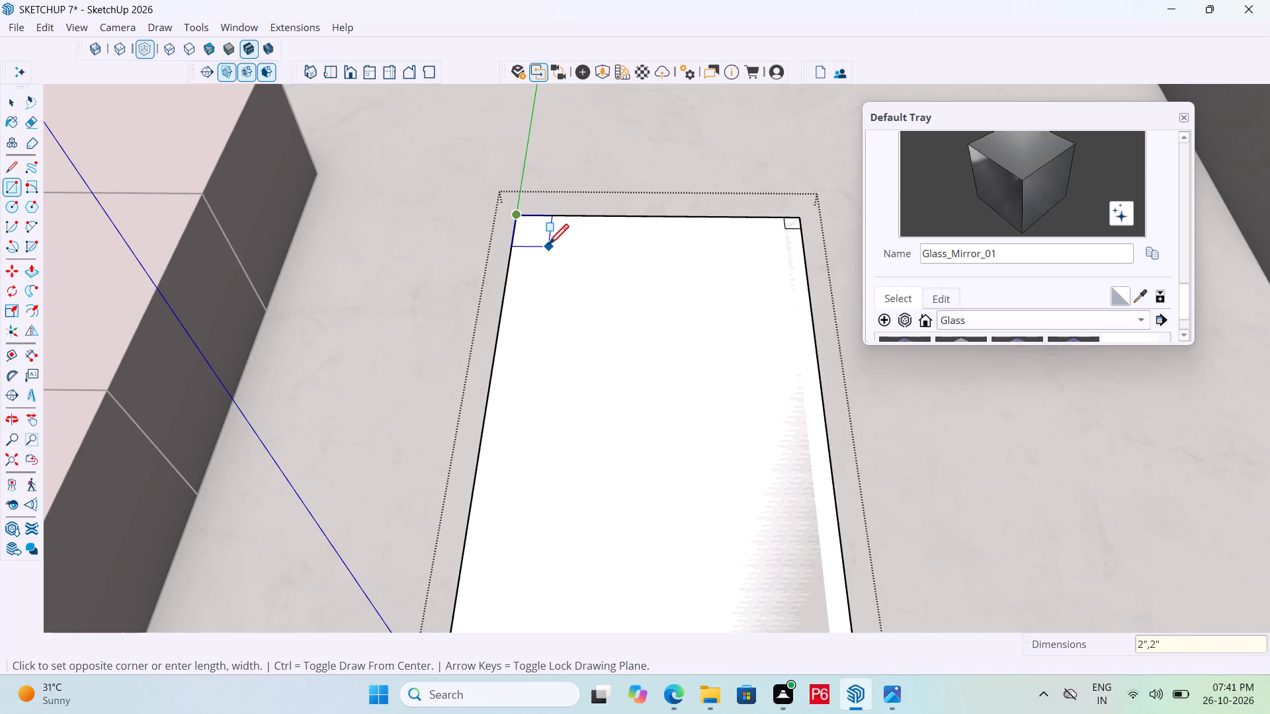
{"action": "key", "text": "Return"}
Save the model.
{"action": "scroll", "coordinate": [586, 234], "scroll_direction": "down", "scroll_amount": 4}
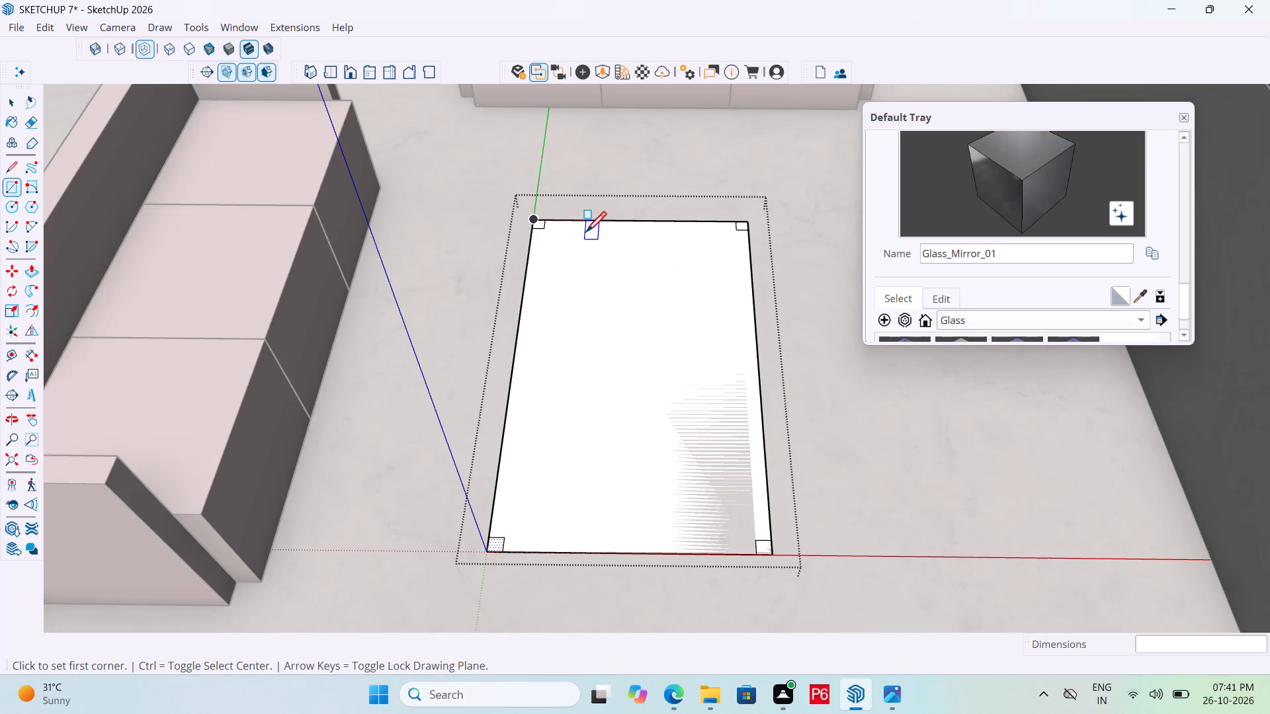
{"action": "key", "text": "ctrl+s"}
{"action": "key", "text": "ctrl+s"}
{"action": "key", "text": "ctrl+s"}
{"action": "key", "text": "ctrl+s"}
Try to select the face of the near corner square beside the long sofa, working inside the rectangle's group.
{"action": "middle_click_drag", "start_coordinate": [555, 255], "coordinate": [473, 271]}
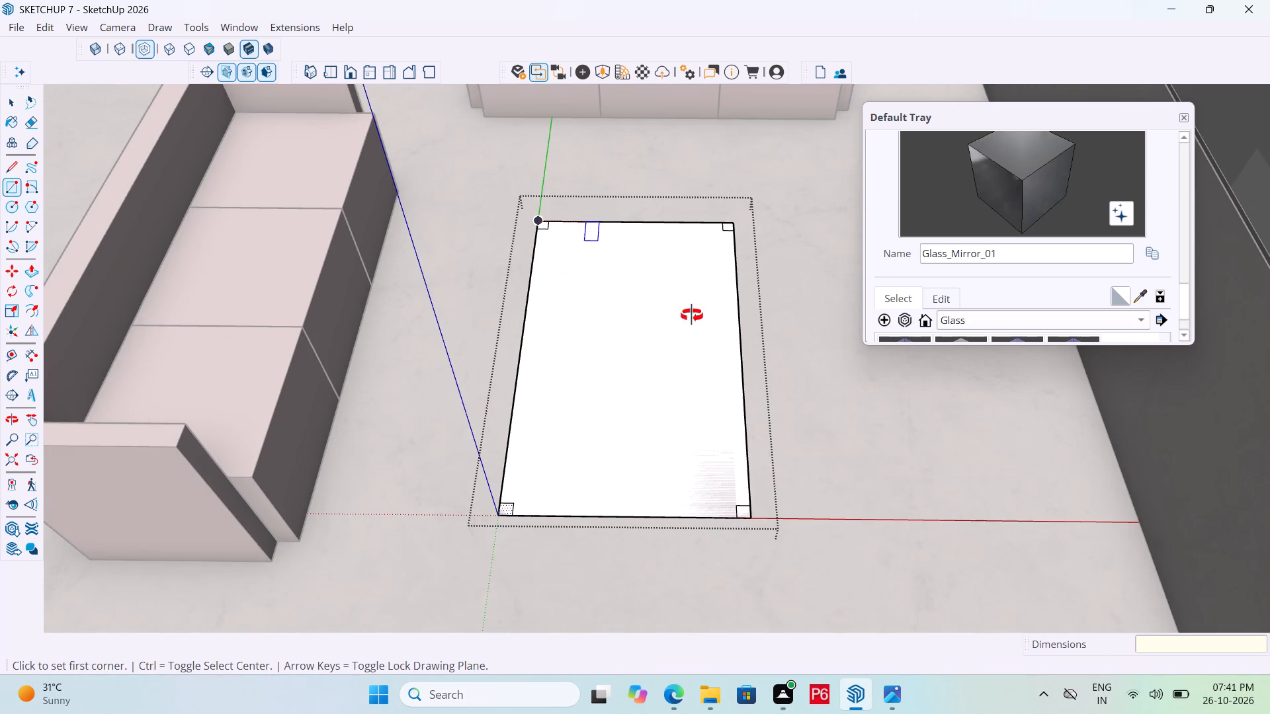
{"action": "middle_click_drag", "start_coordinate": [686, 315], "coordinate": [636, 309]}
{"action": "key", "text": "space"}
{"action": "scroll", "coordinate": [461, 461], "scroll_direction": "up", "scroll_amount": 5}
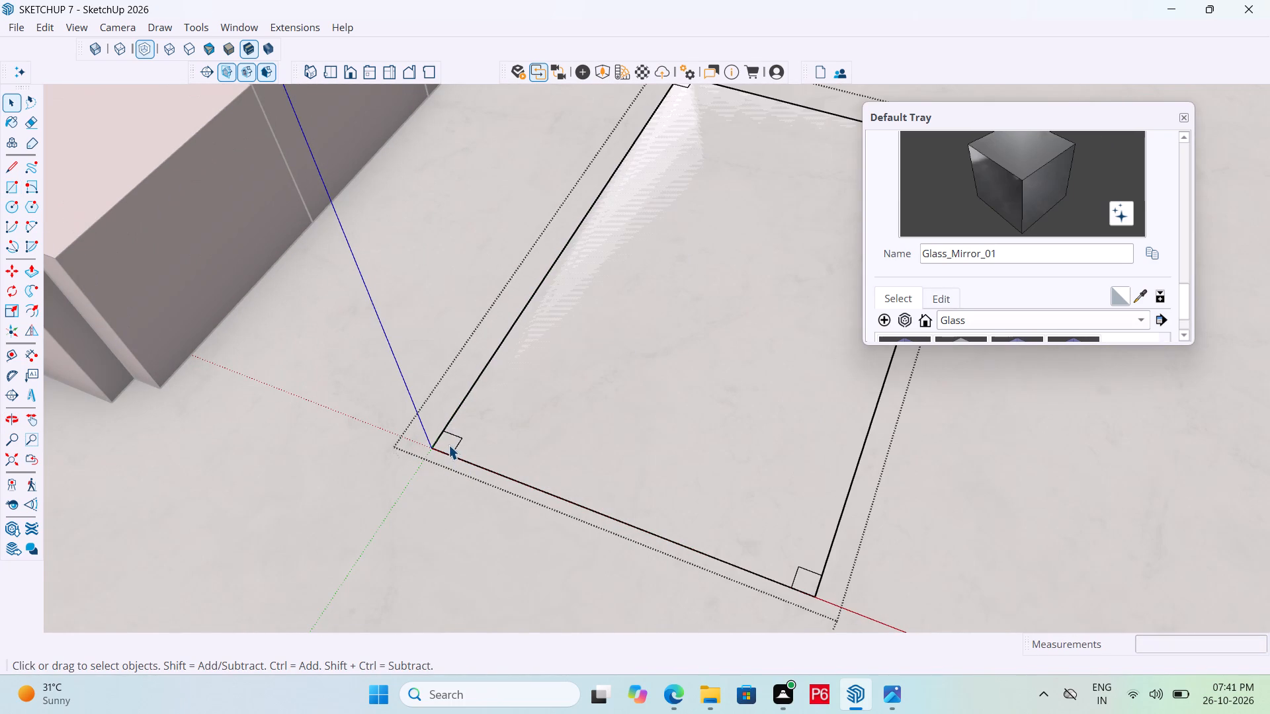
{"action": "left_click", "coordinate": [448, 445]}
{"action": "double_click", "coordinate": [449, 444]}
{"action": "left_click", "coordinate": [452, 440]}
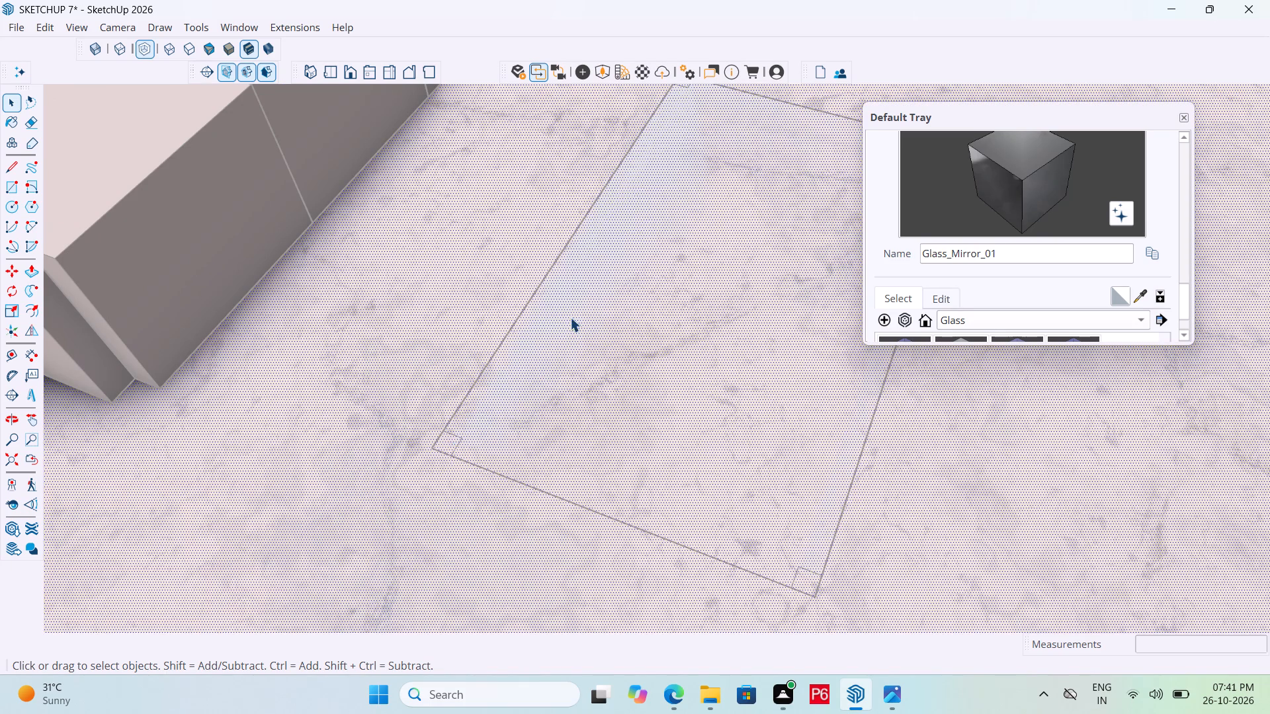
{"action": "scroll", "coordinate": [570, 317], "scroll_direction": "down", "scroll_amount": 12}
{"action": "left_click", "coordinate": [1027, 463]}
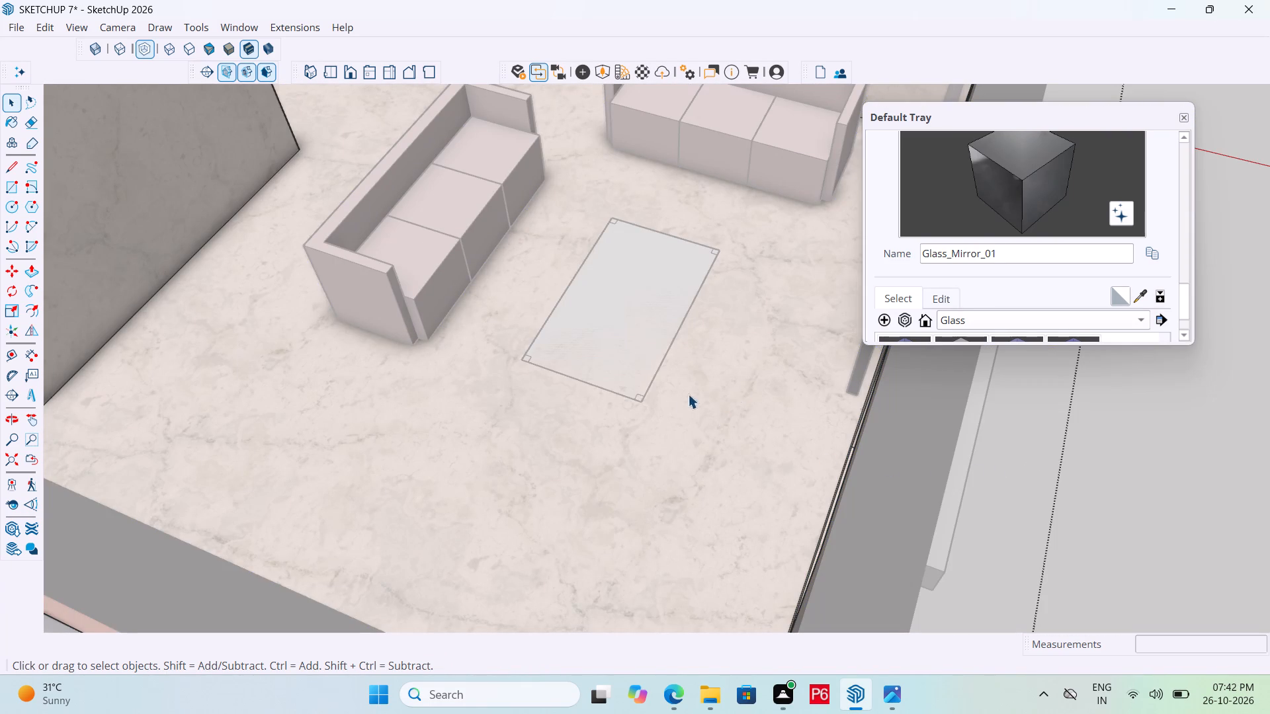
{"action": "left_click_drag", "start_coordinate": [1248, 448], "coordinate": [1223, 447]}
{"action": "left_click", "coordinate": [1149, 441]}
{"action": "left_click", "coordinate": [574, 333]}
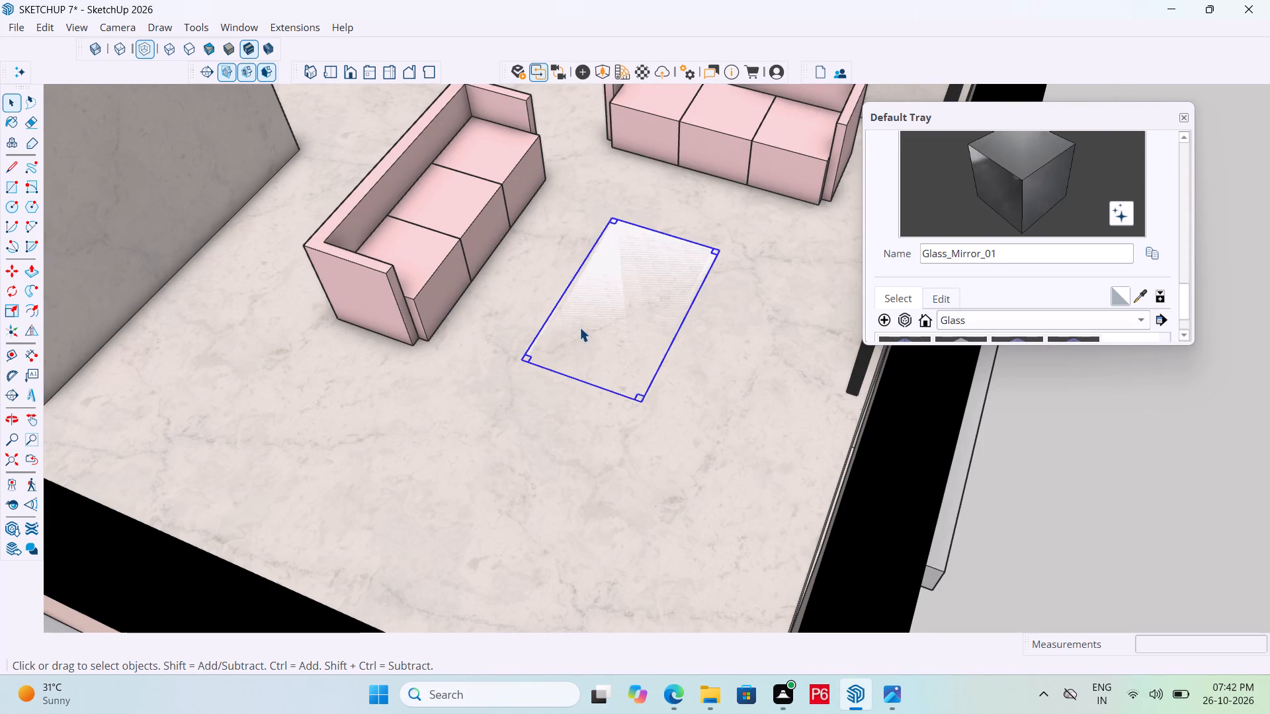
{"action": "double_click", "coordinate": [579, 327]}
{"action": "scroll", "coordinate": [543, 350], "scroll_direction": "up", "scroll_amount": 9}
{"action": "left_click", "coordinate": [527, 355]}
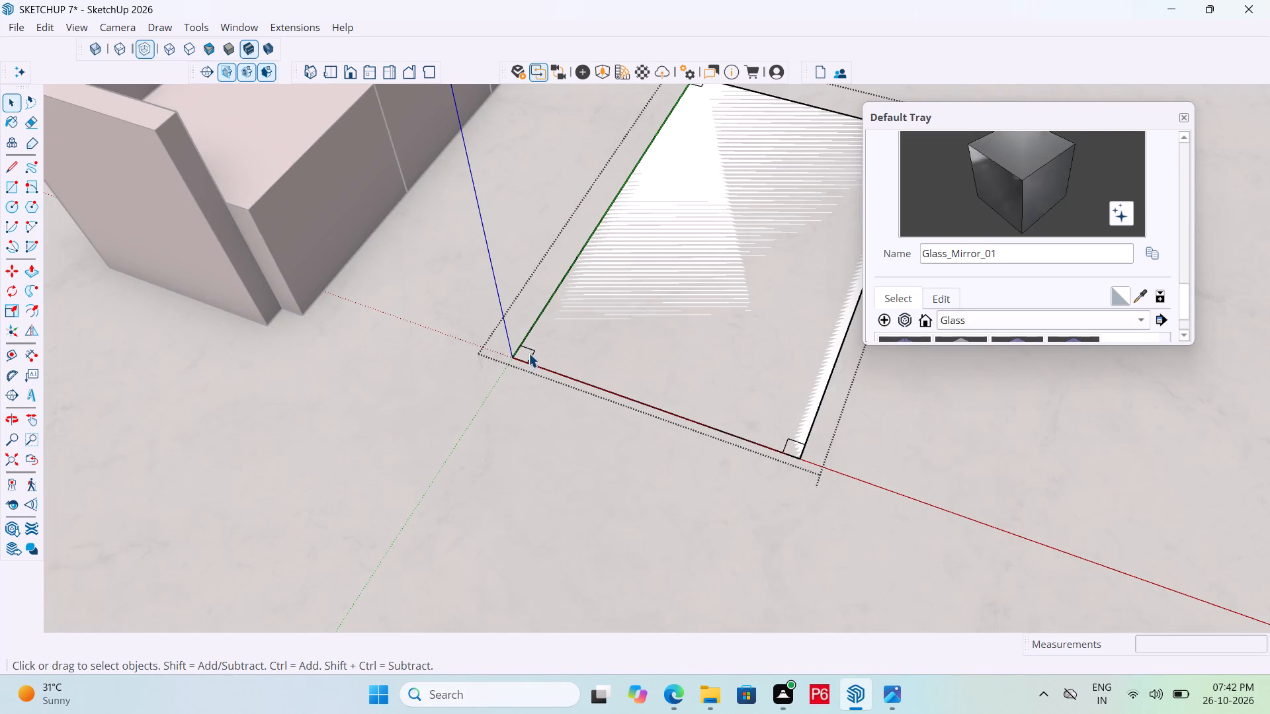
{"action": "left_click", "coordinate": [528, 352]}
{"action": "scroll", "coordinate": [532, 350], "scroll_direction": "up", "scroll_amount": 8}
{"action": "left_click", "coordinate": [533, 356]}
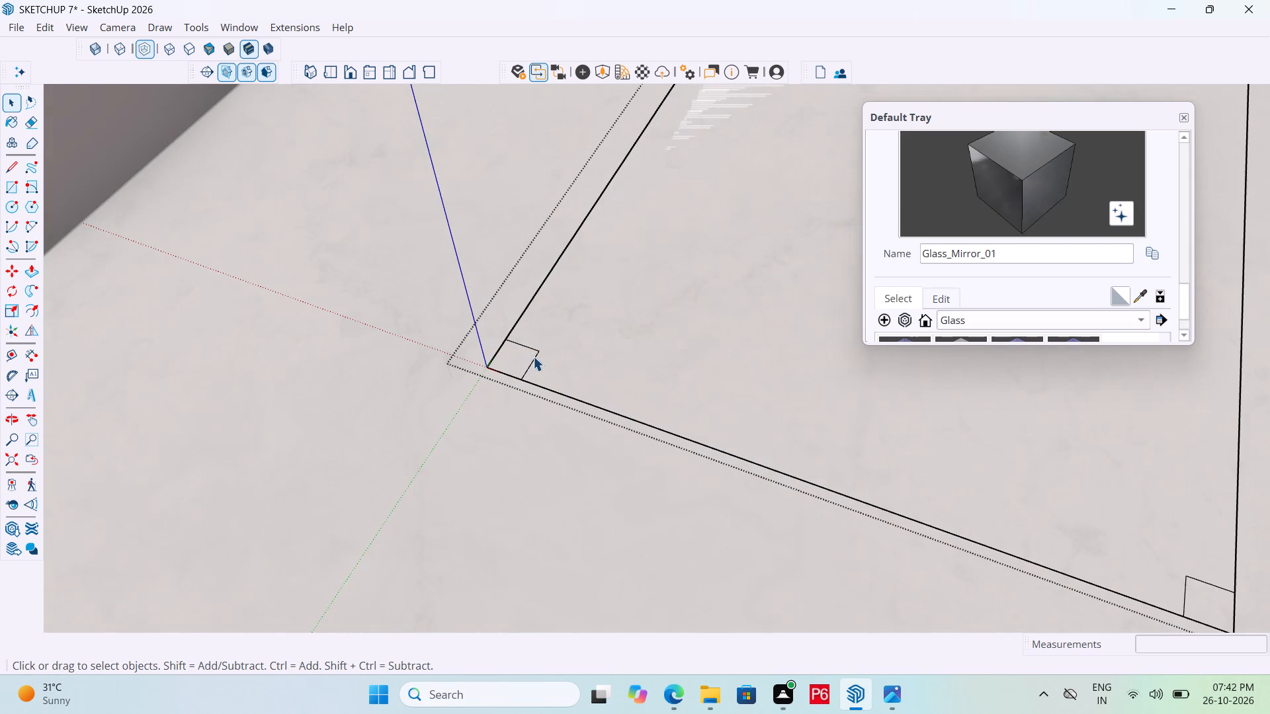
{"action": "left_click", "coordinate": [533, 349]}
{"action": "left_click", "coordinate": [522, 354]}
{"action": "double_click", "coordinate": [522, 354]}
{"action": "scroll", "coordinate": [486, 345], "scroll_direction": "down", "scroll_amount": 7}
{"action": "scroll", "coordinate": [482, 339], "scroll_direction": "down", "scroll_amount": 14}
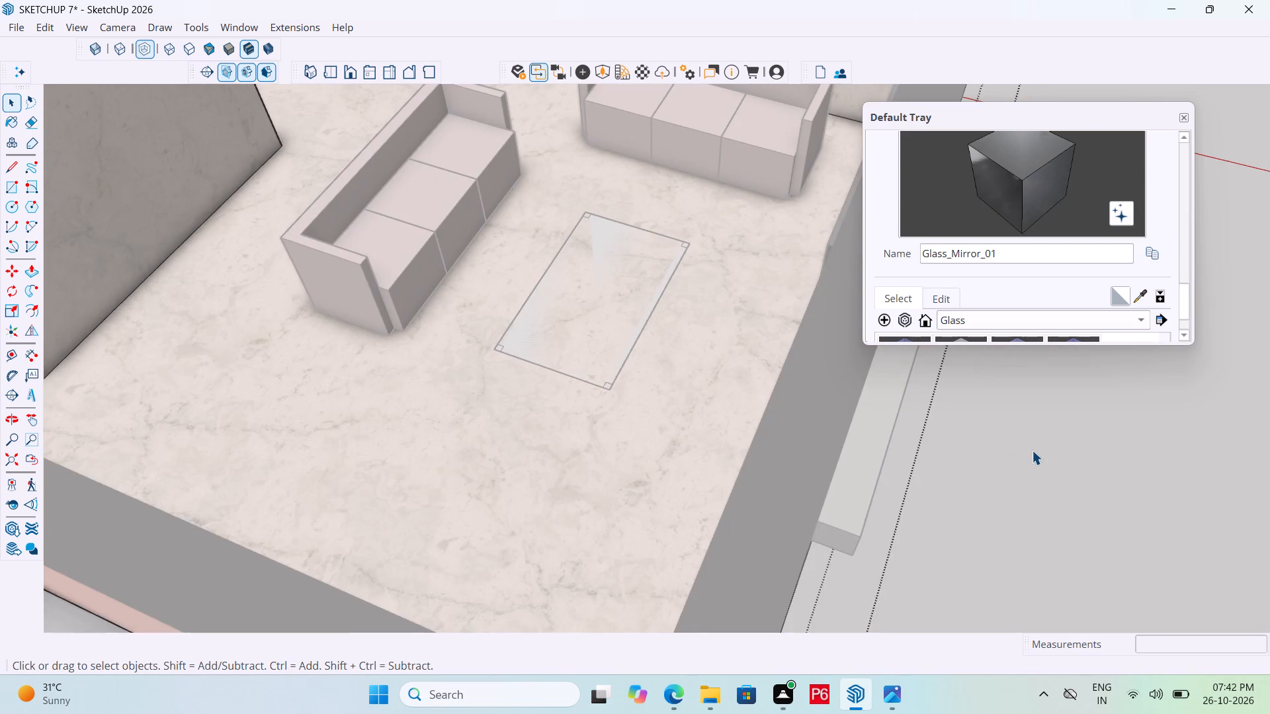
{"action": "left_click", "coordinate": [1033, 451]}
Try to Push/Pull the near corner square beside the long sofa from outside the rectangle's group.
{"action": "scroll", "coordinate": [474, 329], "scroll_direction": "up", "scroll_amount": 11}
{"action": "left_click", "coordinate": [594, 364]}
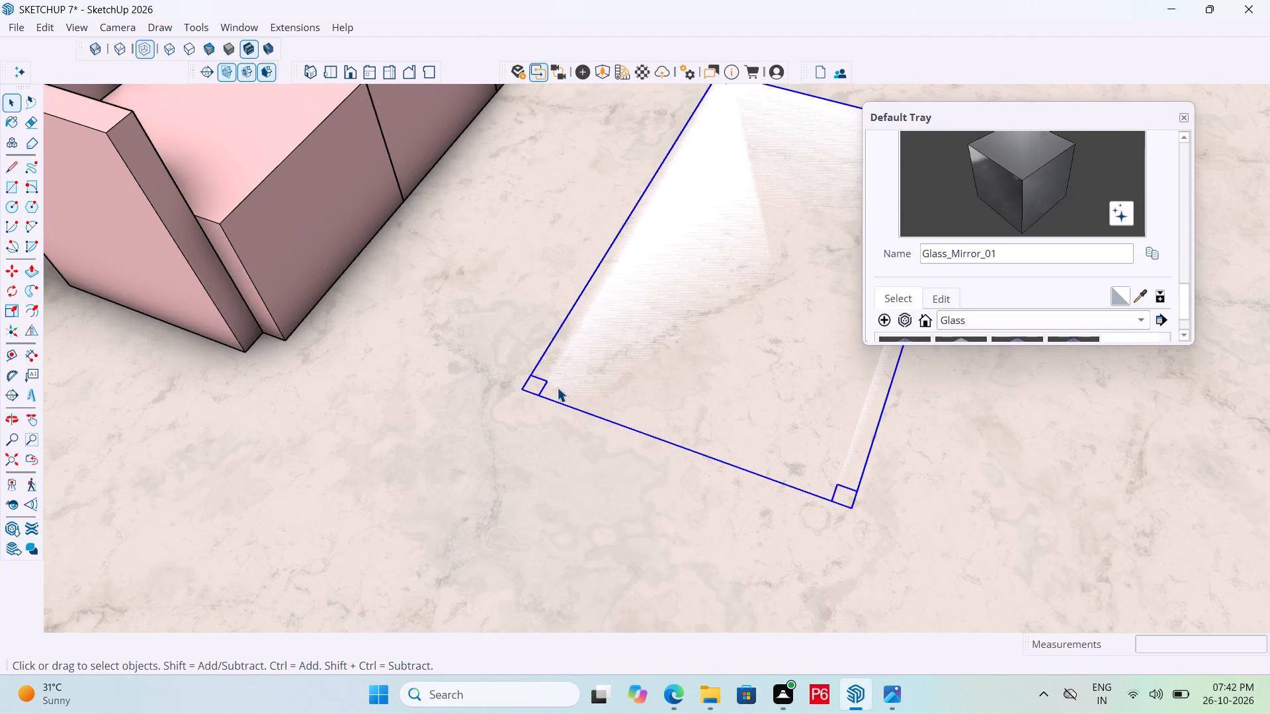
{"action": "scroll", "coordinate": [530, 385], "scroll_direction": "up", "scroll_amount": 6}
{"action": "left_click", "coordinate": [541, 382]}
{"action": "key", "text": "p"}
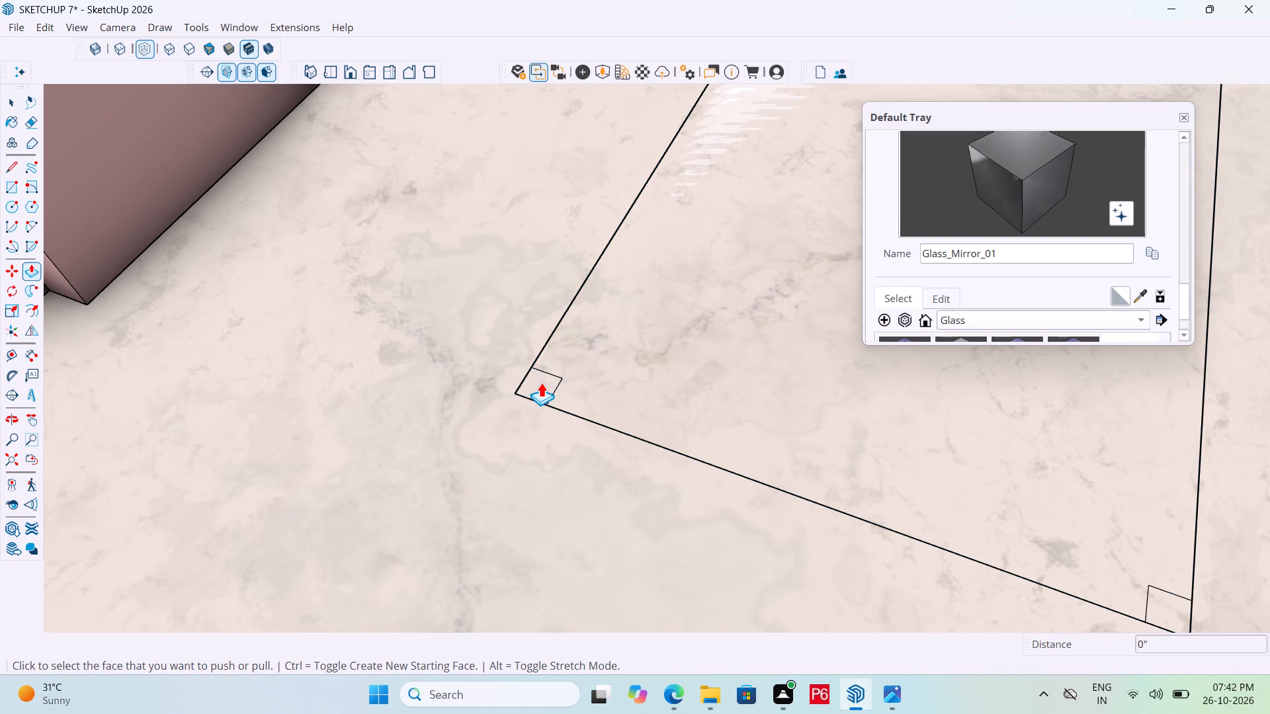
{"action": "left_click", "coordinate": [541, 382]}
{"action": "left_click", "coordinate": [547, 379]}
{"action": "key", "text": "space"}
Outside the group, trace a new 2" by 2" square over the near corner square beside the long sofa.
{"action": "scroll", "coordinate": [558, 396], "scroll_direction": "up", "scroll_amount": 5}
{"action": "scroll", "coordinate": [557, 391], "scroll_direction": "down", "scroll_amount": 6}
{"action": "key", "text": "r"}
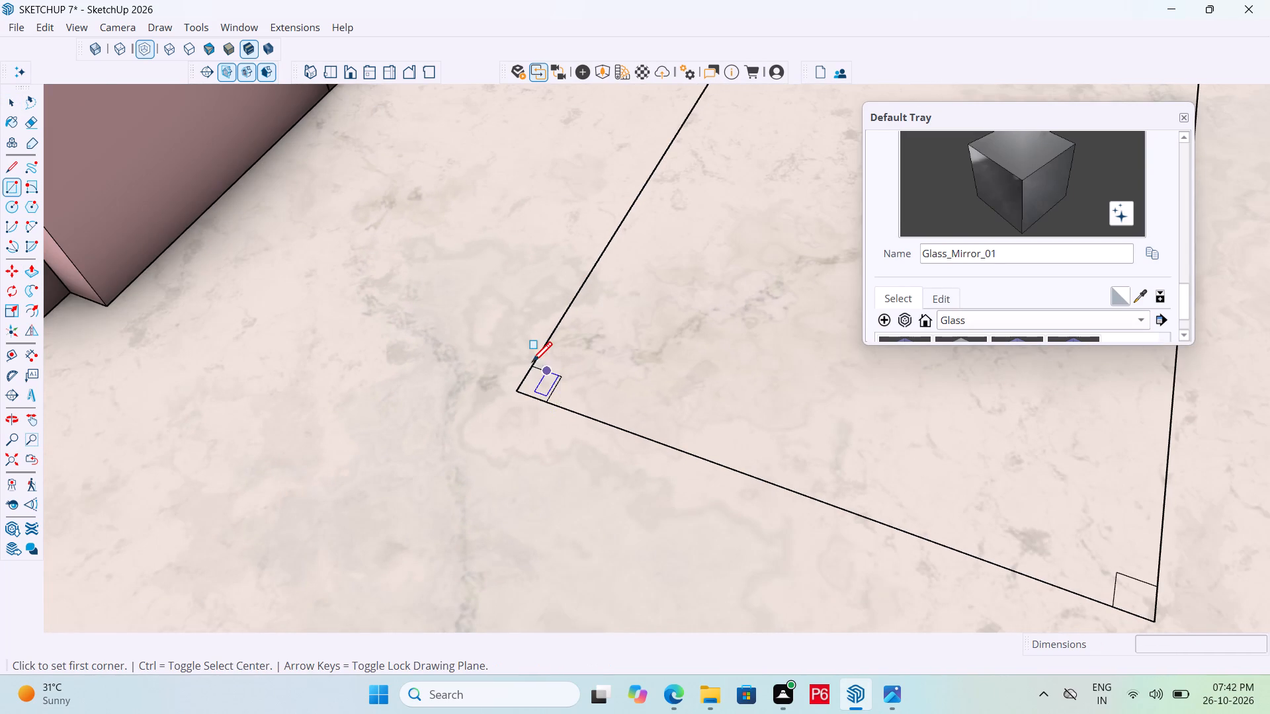
{"action": "left_click", "coordinate": [531, 368]}
{"action": "left_click", "coordinate": [549, 403]}
{"action": "key", "text": "space"}
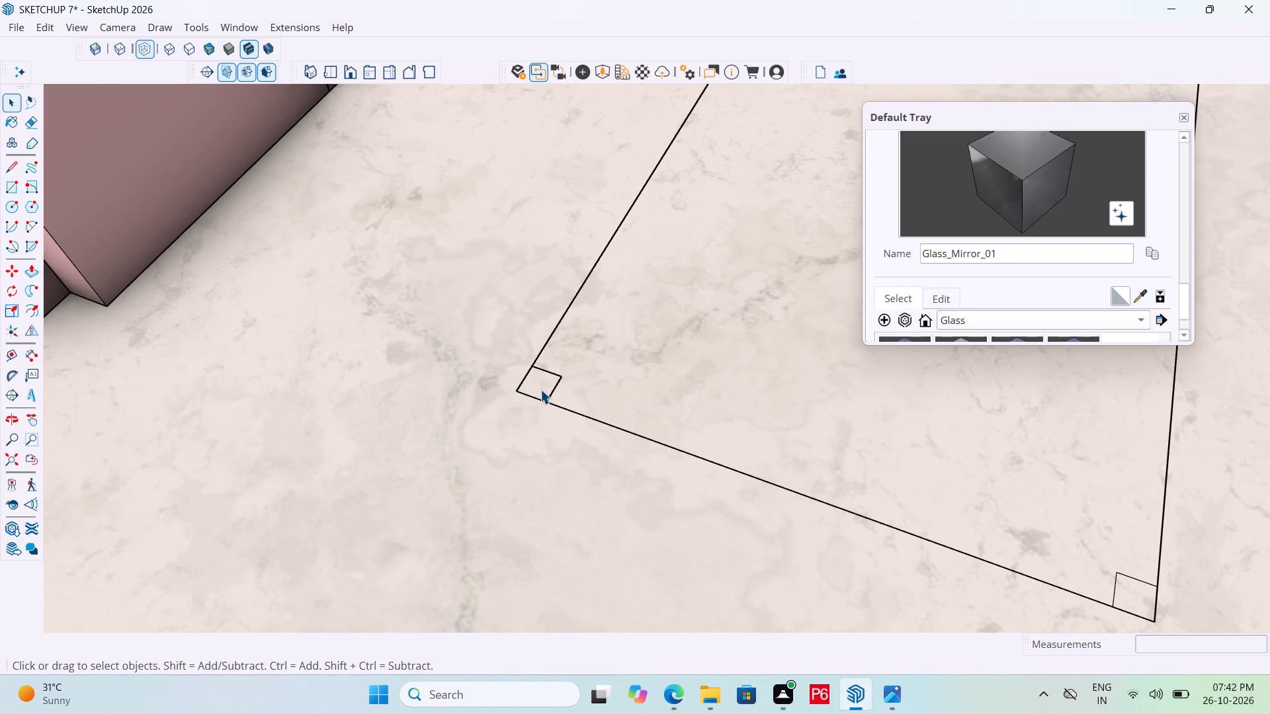
Push/Pull the traced square up 1'6" to form the first table leg.
{"action": "key", "text": "p"}
{"action": "left_click", "coordinate": [535, 380]}
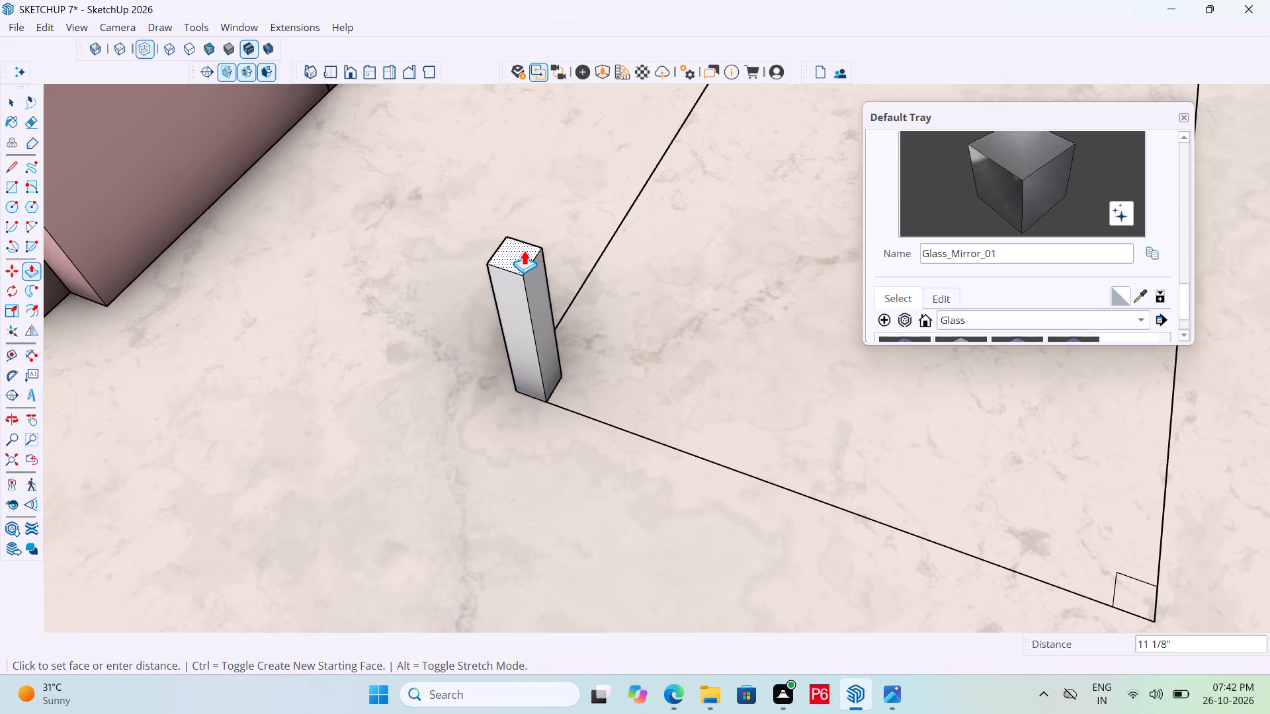
{"action": "scroll", "coordinate": [524, 262], "scroll_direction": "down", "scroll_amount": 6}
{"action": "scroll", "coordinate": [556, 310], "scroll_direction": "down", "scroll_amount": 7}
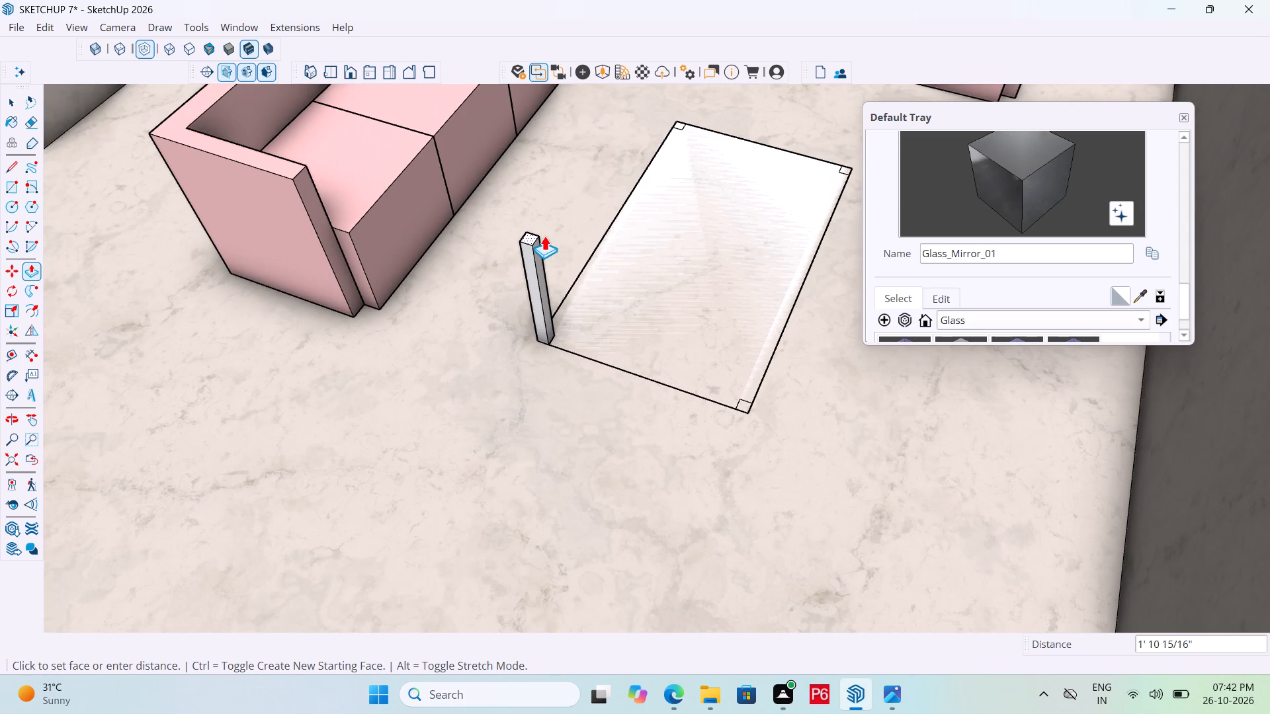
{"action": "type", "text": "1\""}
{"action": "key", "text": "BackSpace"}
{"action": "key", "text": "1"}
{"action": "key", "text": "BackSpace"}
{"action": "type", "text": "'6\""}
{"action": "key", "text": "Return"}
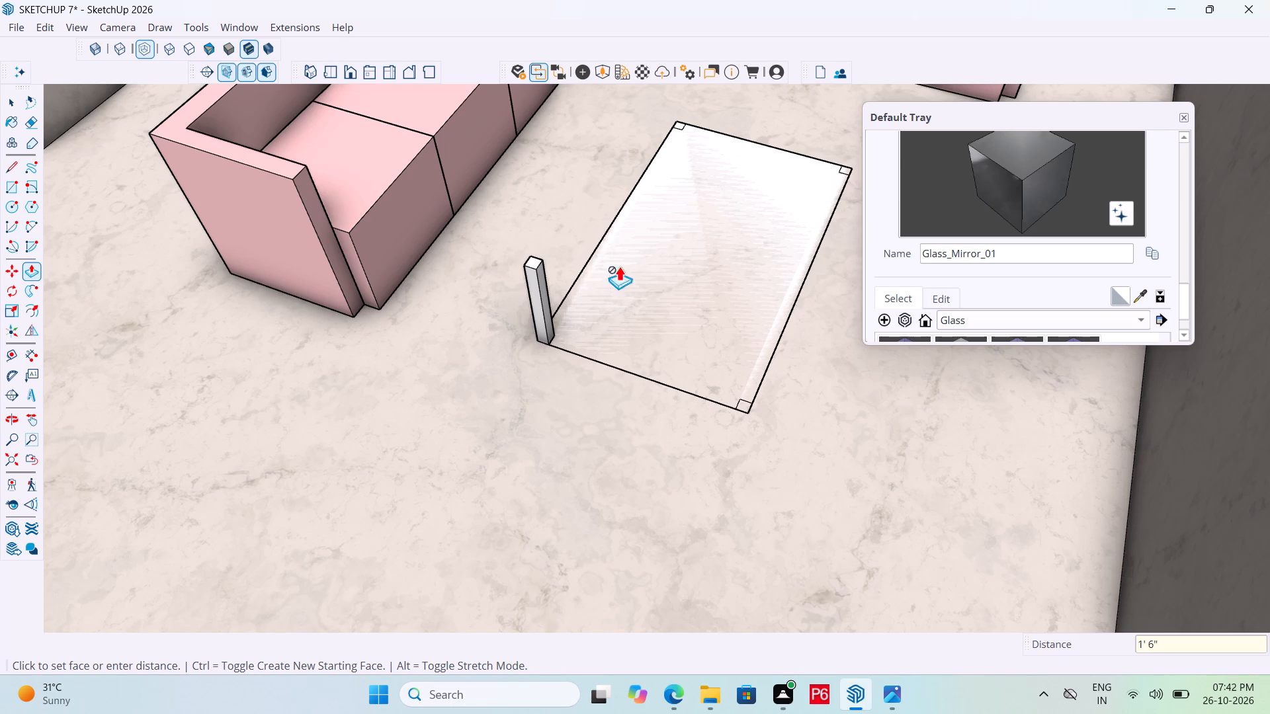
Trace new 2" by 2" squares outside the group over the squares at the rectangle's other three corners.
{"action": "scroll", "coordinate": [750, 379], "scroll_direction": "up", "scroll_amount": 4}
{"action": "key", "text": "space"}
{"action": "key", "text": "r"}
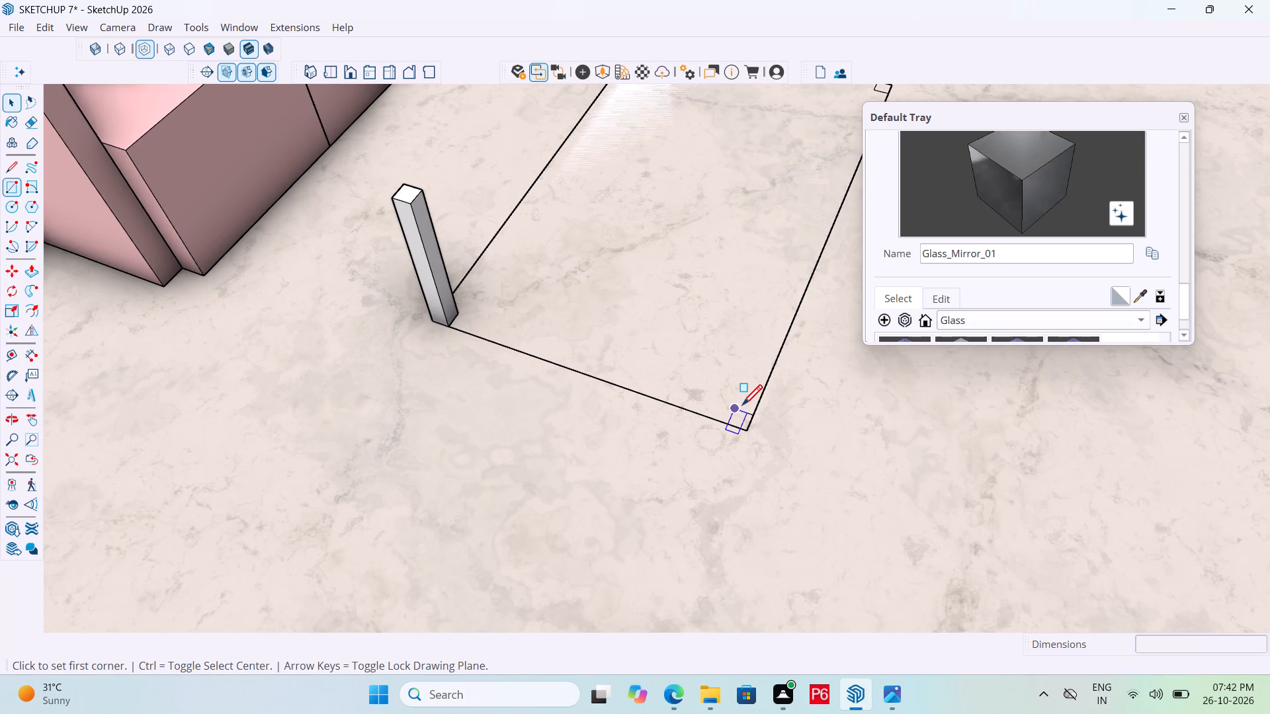
{"action": "left_click", "coordinate": [734, 409]}
{"action": "left_click", "coordinate": [747, 432]}
{"action": "scroll", "coordinate": [657, 516], "scroll_direction": "down", "scroll_amount": 5}
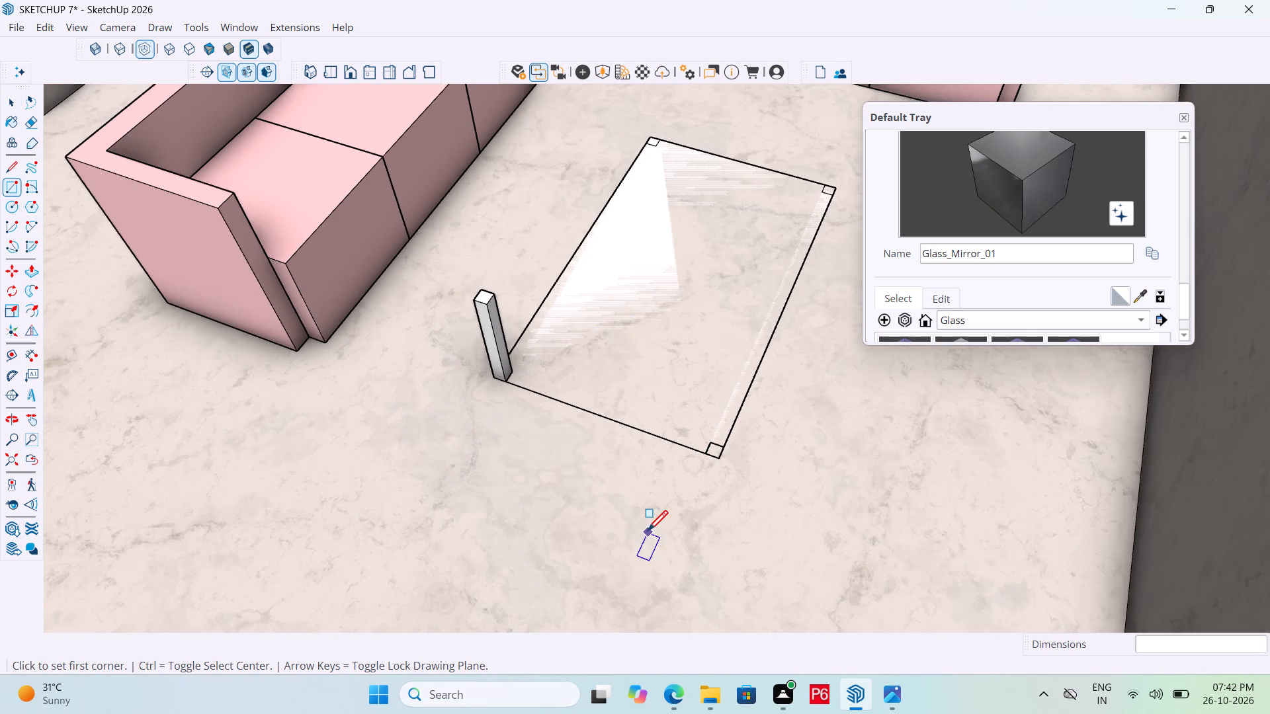
{"action": "scroll", "coordinate": [835, 183], "scroll_direction": "up", "scroll_amount": 10}
{"action": "left_click_drag", "start_coordinate": [799, 209], "coordinate": [808, 206]}
{"action": "left_click", "coordinate": [829, 200]}
{"action": "scroll", "coordinate": [823, 338], "scroll_direction": "down", "scroll_amount": 4}
{"action": "scroll", "coordinate": [473, 137], "scroll_direction": "up", "scroll_amount": 4}
{"action": "left_click", "coordinate": [502, 145]}
{"action": "left_click", "coordinate": [513, 171]}
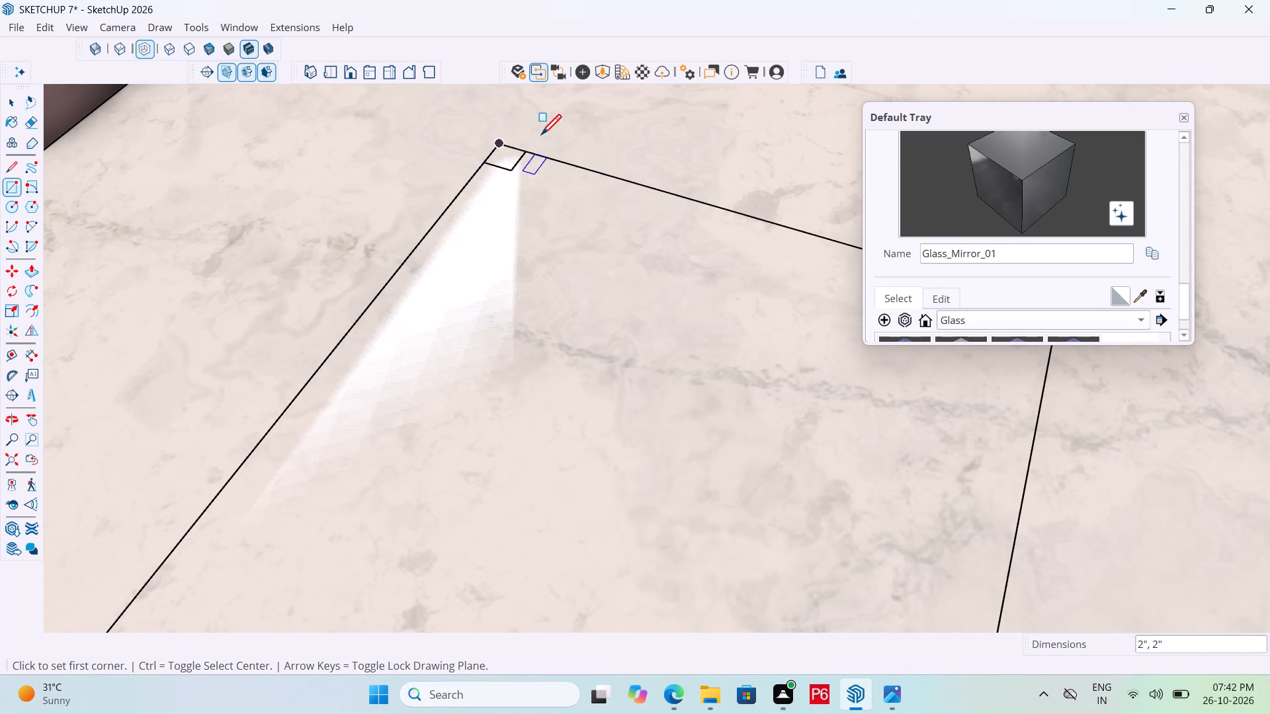
Push/Pull the near and far corner squares on the window wall side up to the first leg's 1'6" height.
{"action": "scroll", "coordinate": [541, 137], "scroll_direction": "down", "scroll_amount": 11}
{"action": "scroll", "coordinate": [486, 188], "scroll_direction": "down", "scroll_amount": 3}
{"action": "key", "text": "p"}
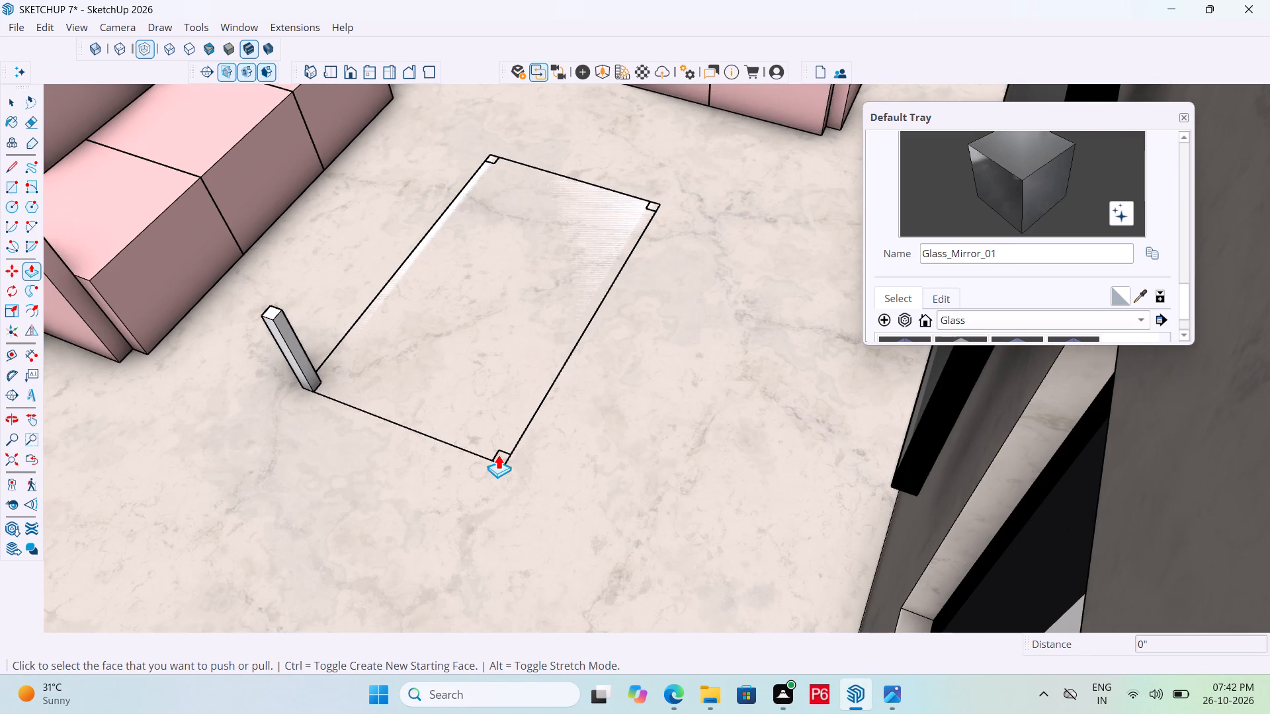
{"action": "left_click", "coordinate": [502, 453]}
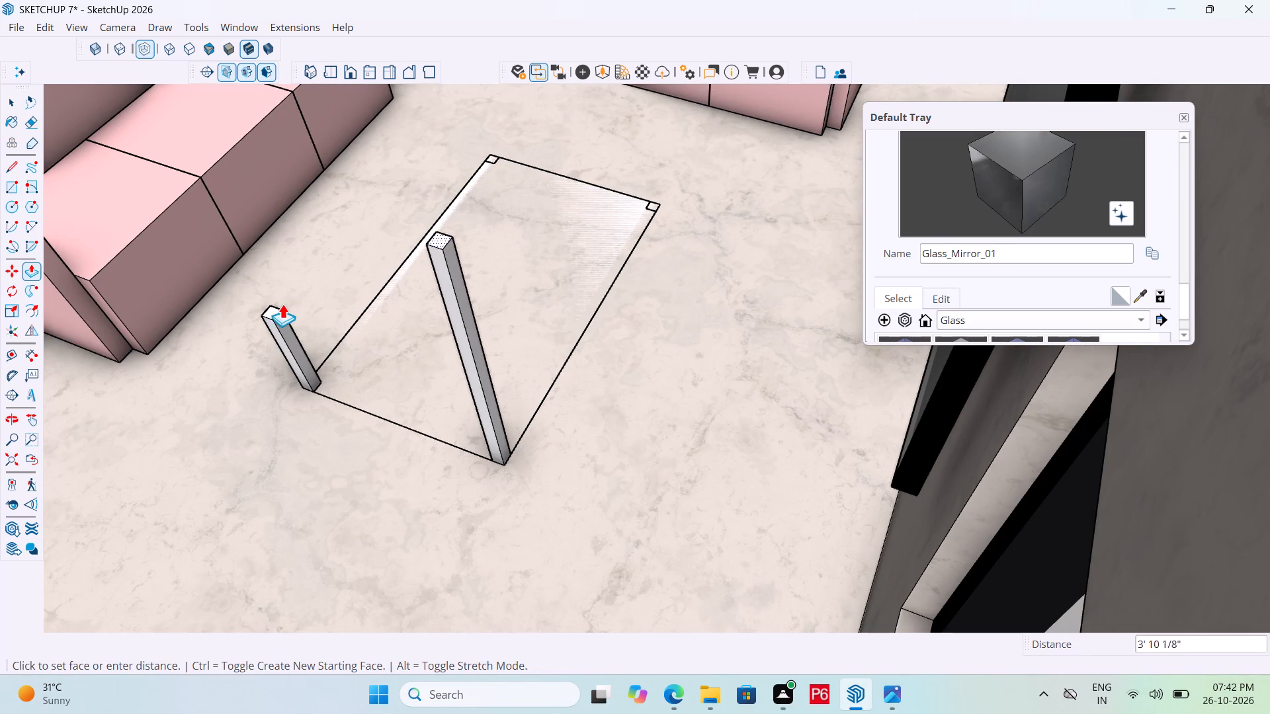
{"action": "left_click", "coordinate": [275, 309]}
{"action": "triple_click", "coordinate": [655, 203]}
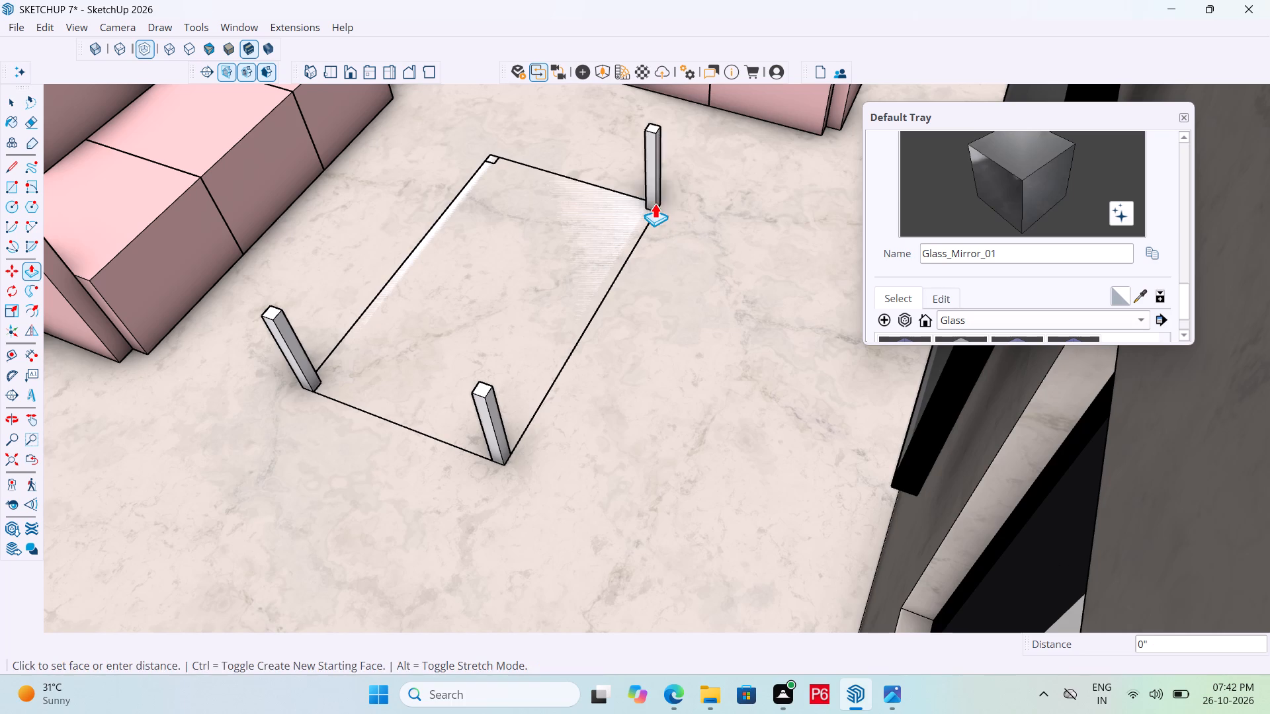
Push/Pull the remaining far corner square beside the long sofa up to the height of the other legs.
{"action": "key", "text": "space"}
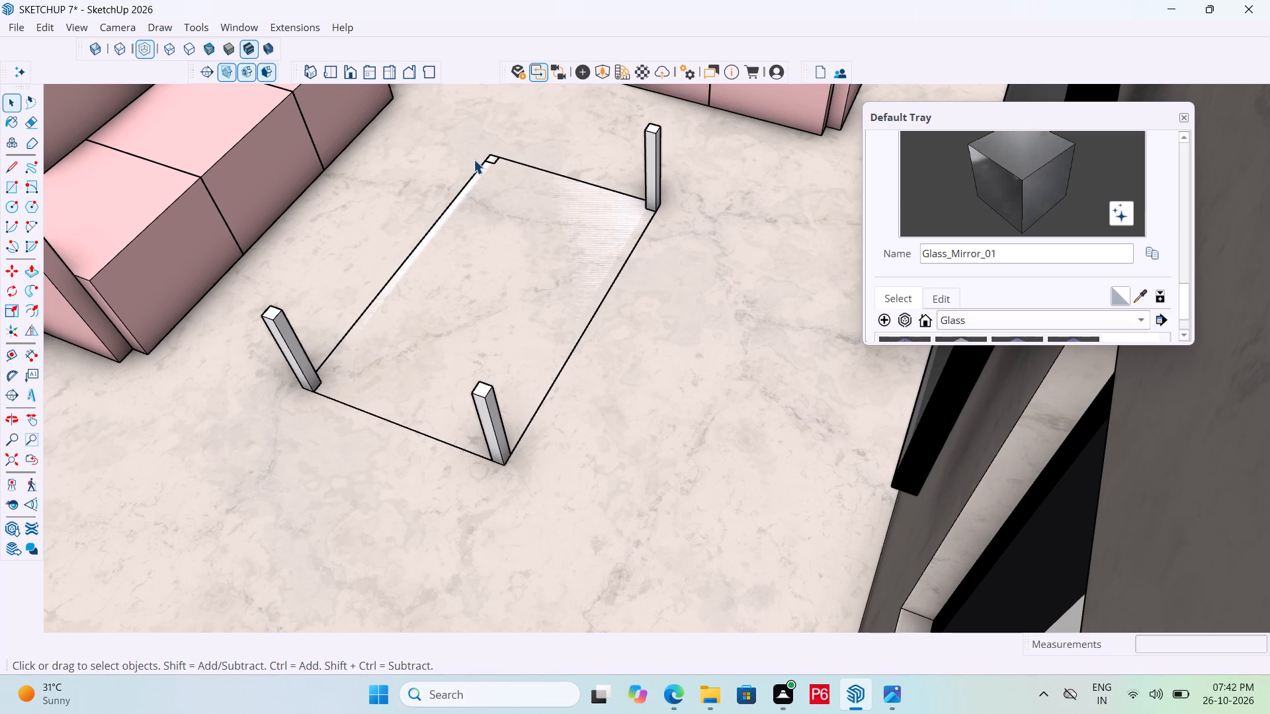
{"action": "key", "text": "p"}
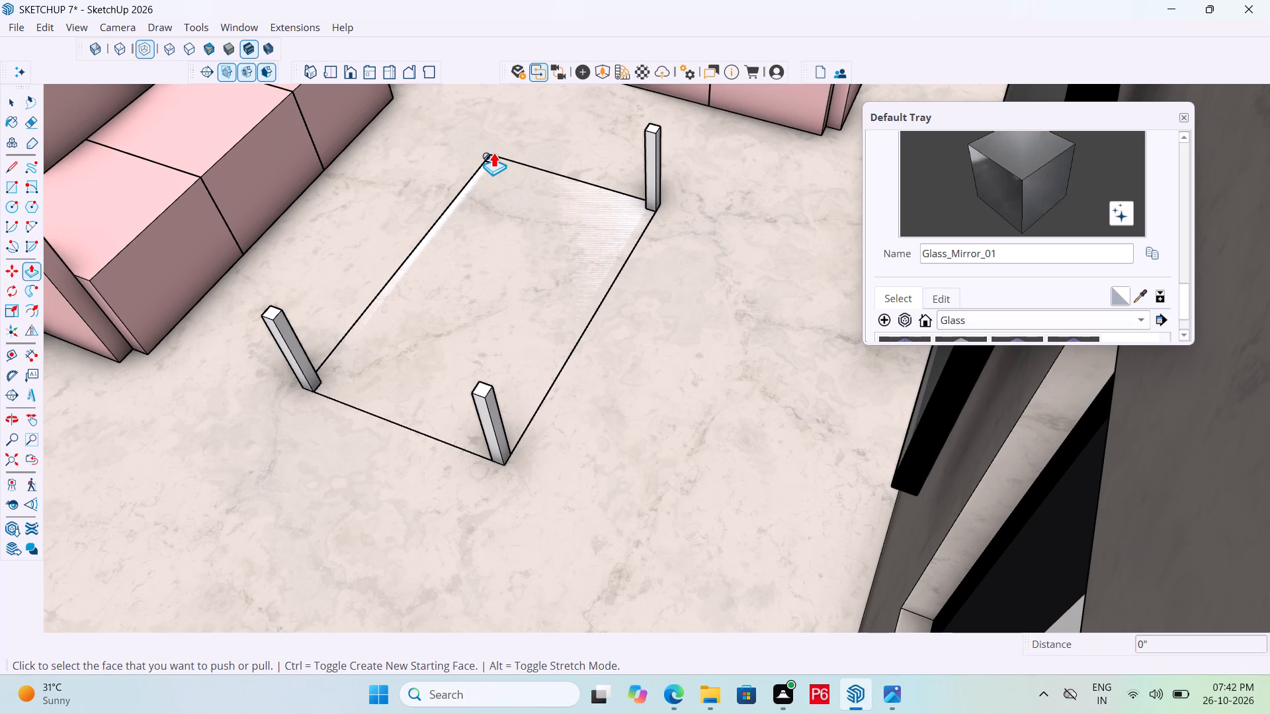
{"action": "double_click", "coordinate": [493, 153]}
{"action": "scroll", "coordinate": [486, 136], "scroll_direction": "up", "scroll_amount": 5}
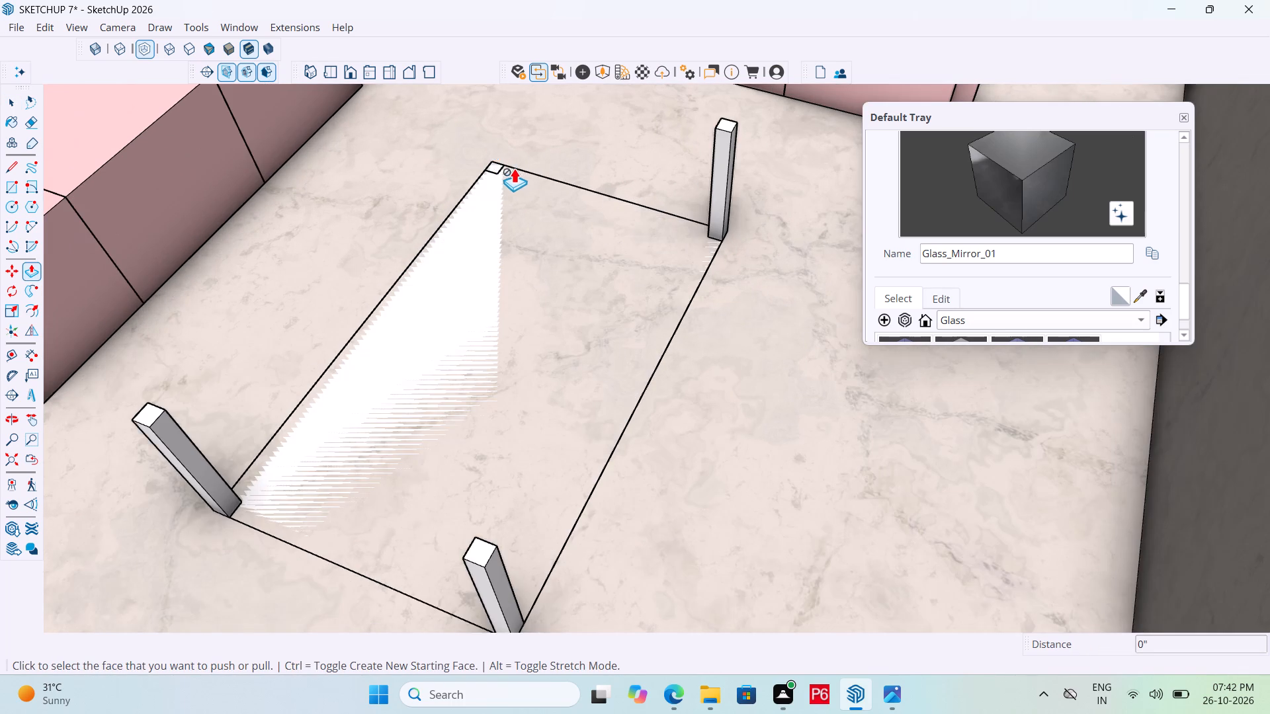
{"action": "left_click", "coordinate": [497, 163]}
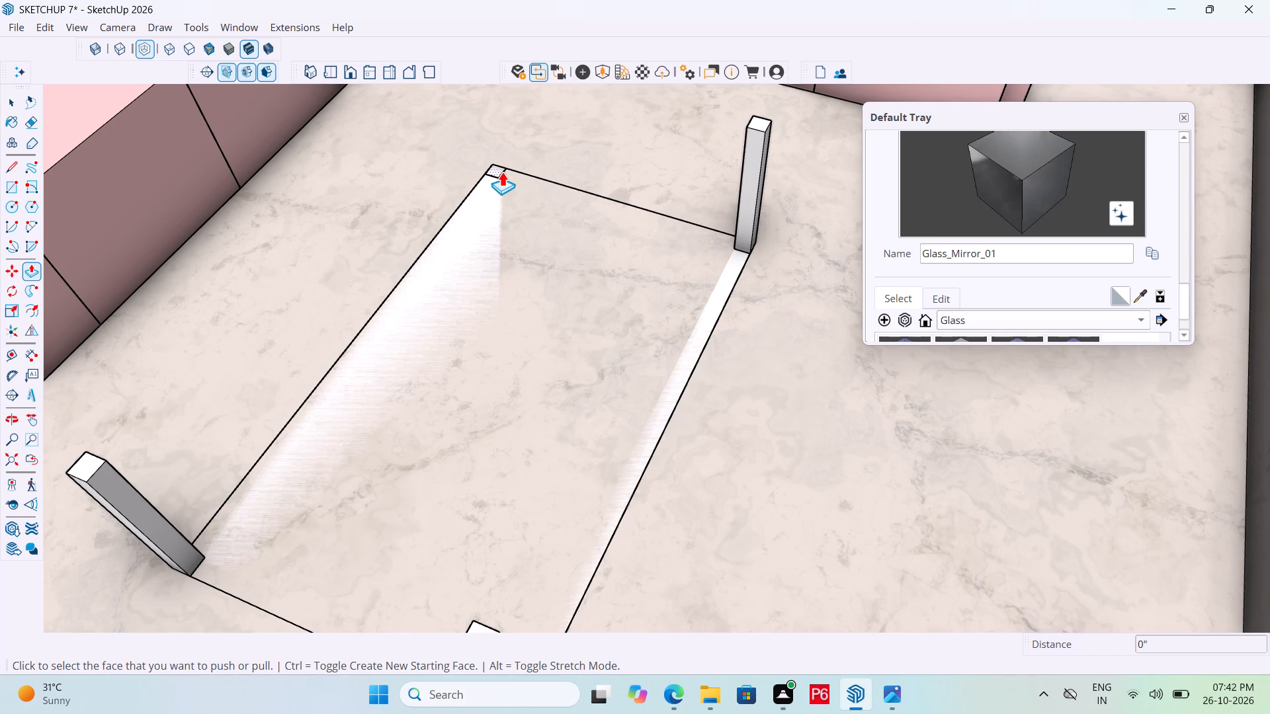
{"action": "left_click", "coordinate": [502, 171]}
{"action": "left_click", "coordinate": [760, 126]}
{"action": "scroll", "coordinate": [665, 217], "scroll_direction": "down", "scroll_amount": 5}
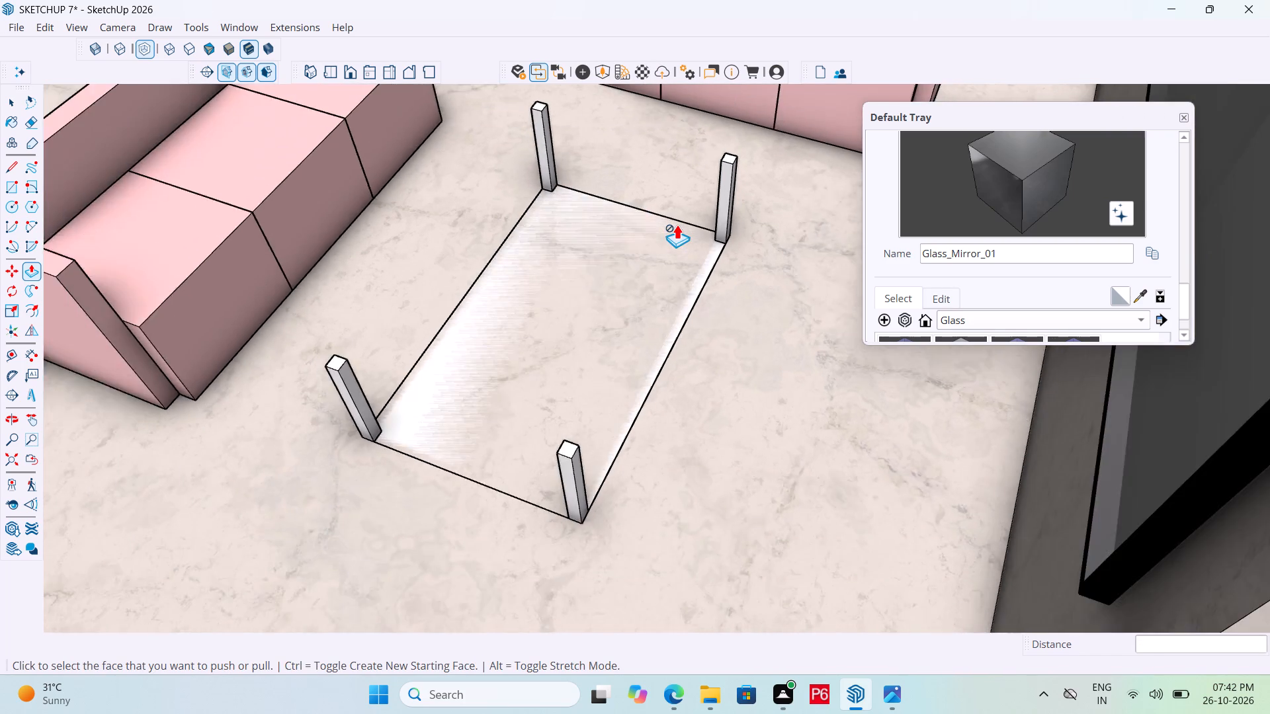
Save the model.
{"action": "scroll", "coordinate": [677, 224], "scroll_direction": "down", "scroll_amount": 4}
{"action": "key", "text": "ctrl+s"}
{"action": "key", "text": "ctrl+s"}
{"action": "key", "text": "ctrl+s"}
{"action": "key", "text": "ctrl+s"}
Inside the base rectangle's group on the floor, erase its edges so only the four legs remain, and close the group.
{"action": "middle_click_drag", "start_coordinate": [660, 249], "coordinate": [575, 268]}
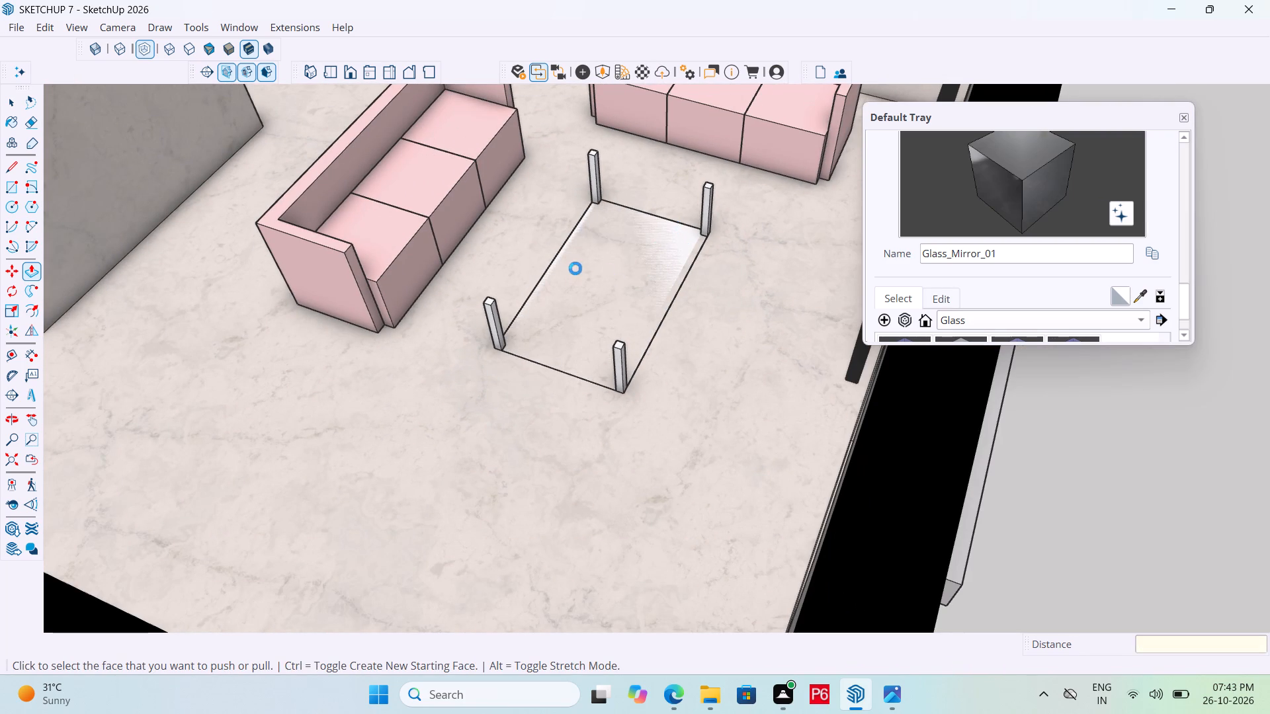
{"action": "middle_click_drag", "start_coordinate": [575, 268], "coordinate": [569, 269]}
{"action": "key", "text": "space"}
{"action": "left_click", "coordinate": [576, 268]}
{"action": "double_click", "coordinate": [597, 262]}
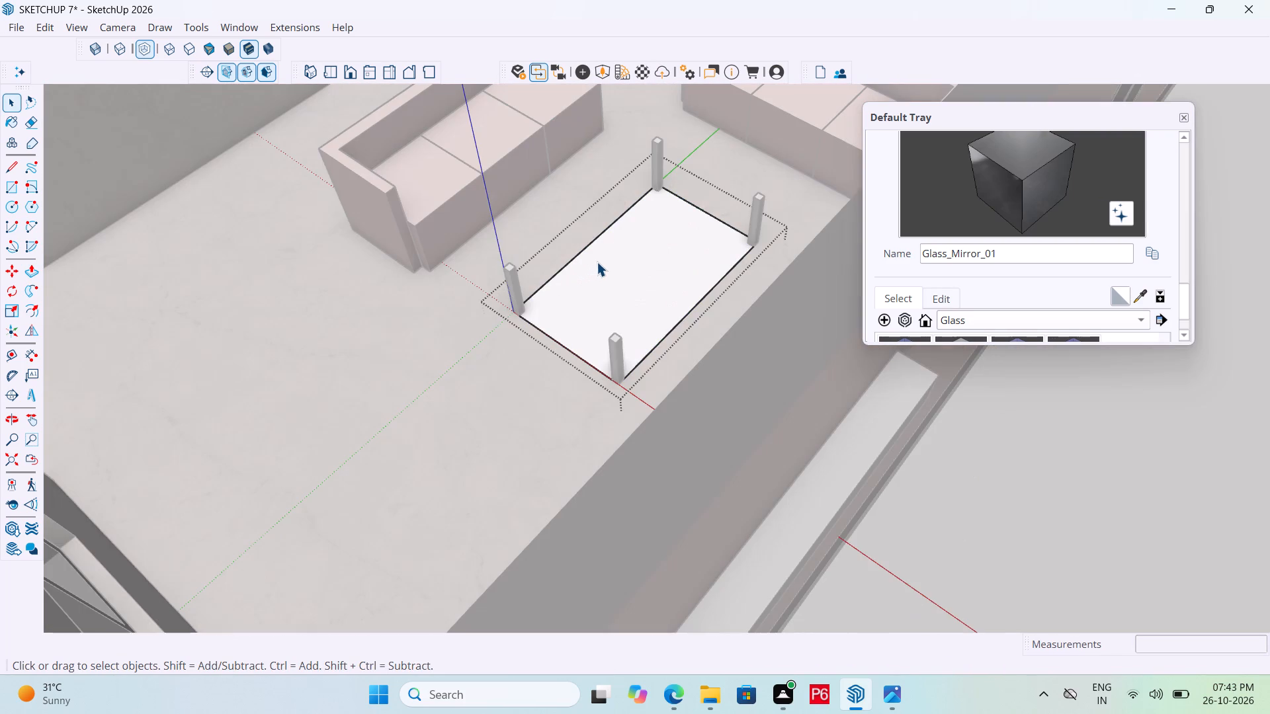
{"action": "key", "text": "e"}
{"action": "left_click_drag", "start_coordinate": [607, 255], "coordinate": [593, 235]}
{"action": "left_click_drag", "start_coordinate": [544, 365], "coordinate": [587, 303]}
{"action": "left_click_drag", "start_coordinate": [690, 219], "coordinate": [706, 206]}
{"action": "left_click_drag", "start_coordinate": [691, 278], "coordinate": [708, 305]}
{"action": "scroll", "coordinate": [417, 347], "scroll_direction": "down", "scroll_amount": 5}
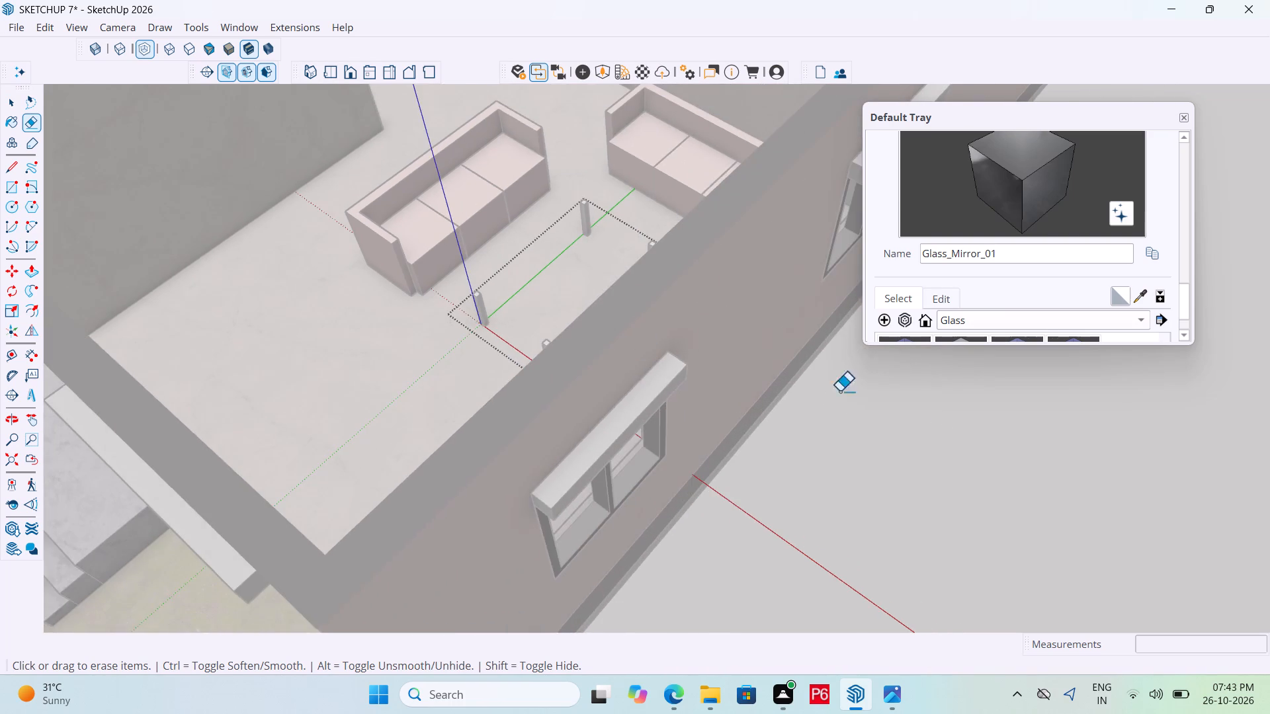
{"action": "key", "text": "space"}
{"action": "left_click", "coordinate": [943, 411]}
Draw a rectangle across the leg tops, from the far sofa-side leg's outer corner to the near window-side leg's outer corner.
{"action": "middle_click_drag", "start_coordinate": [605, 349], "coordinate": [810, 352]}
{"action": "scroll", "coordinate": [464, 297], "scroll_direction": "up", "scroll_amount": 5}
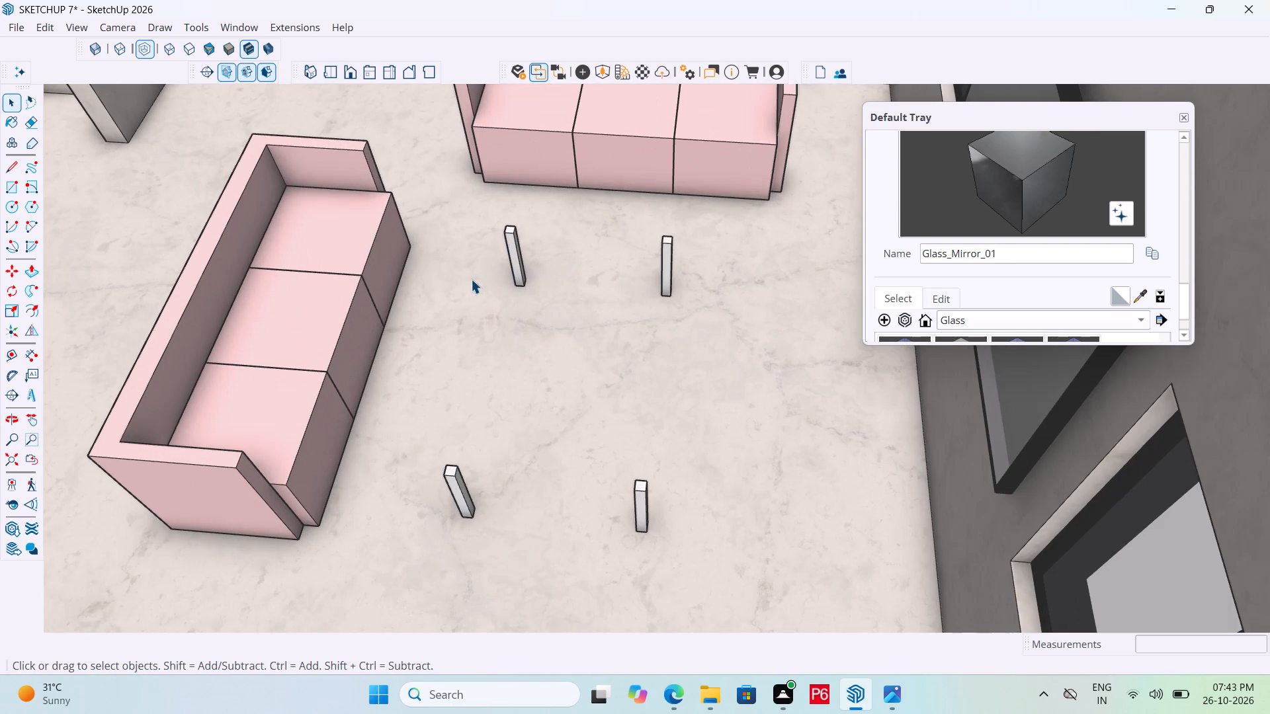
{"action": "key", "text": "r"}
{"action": "left_click", "coordinate": [508, 223]}
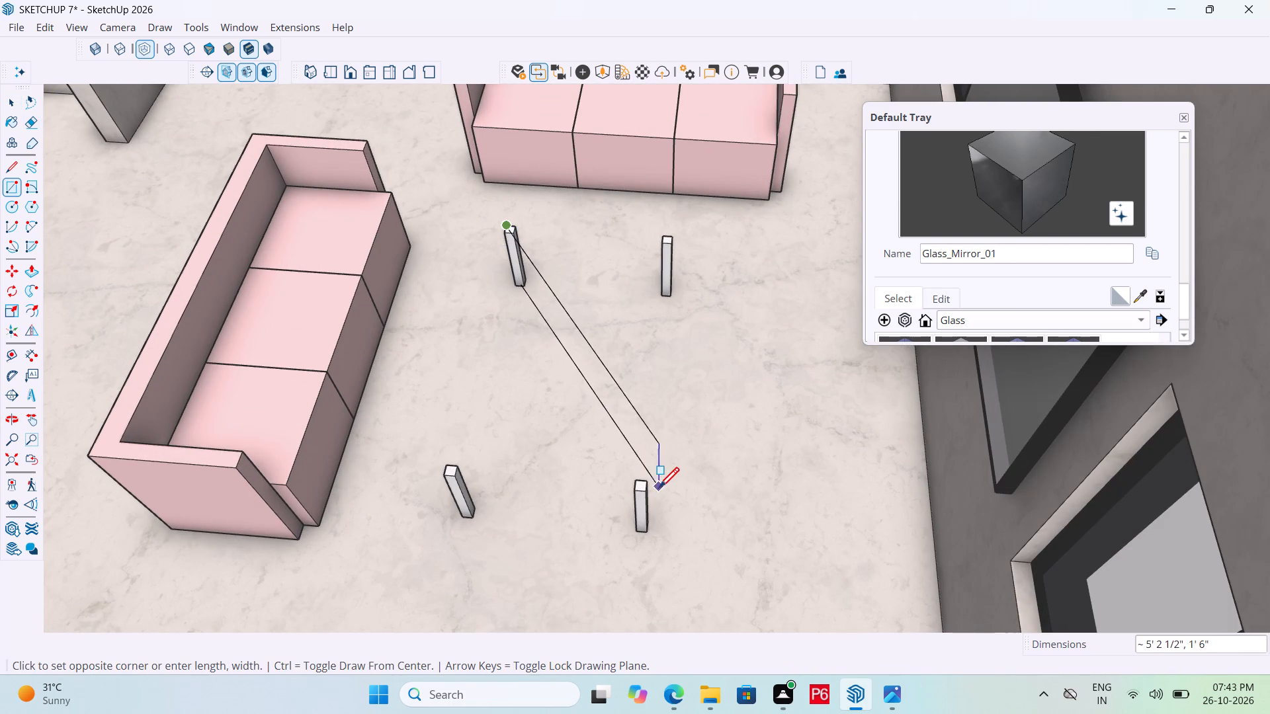
{"action": "left_click", "coordinate": [647, 493]}
Make the new tabletop rectangle a group.
{"action": "key", "text": "space"}
{"action": "double_click", "coordinate": [594, 337]}
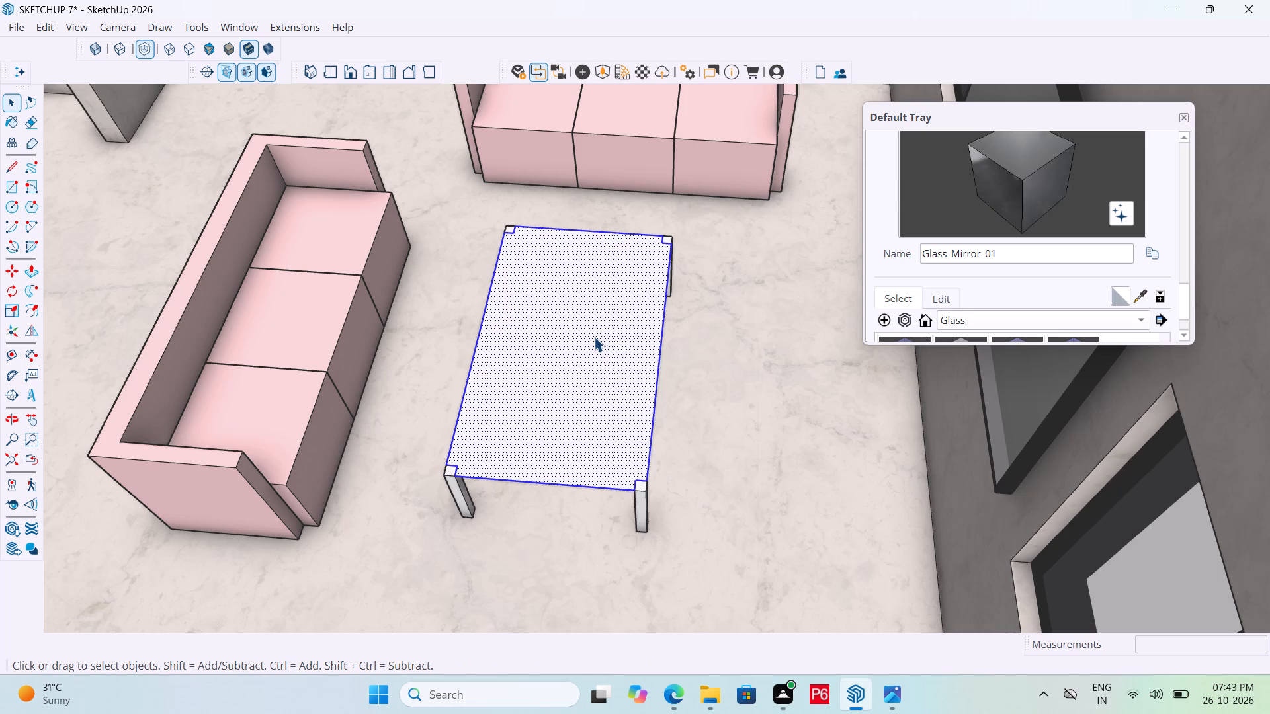
{"action": "right_click", "coordinate": [594, 337]}
{"action": "left_click", "coordinate": [682, 491]}
{"action": "left_click", "coordinate": [564, 340]}
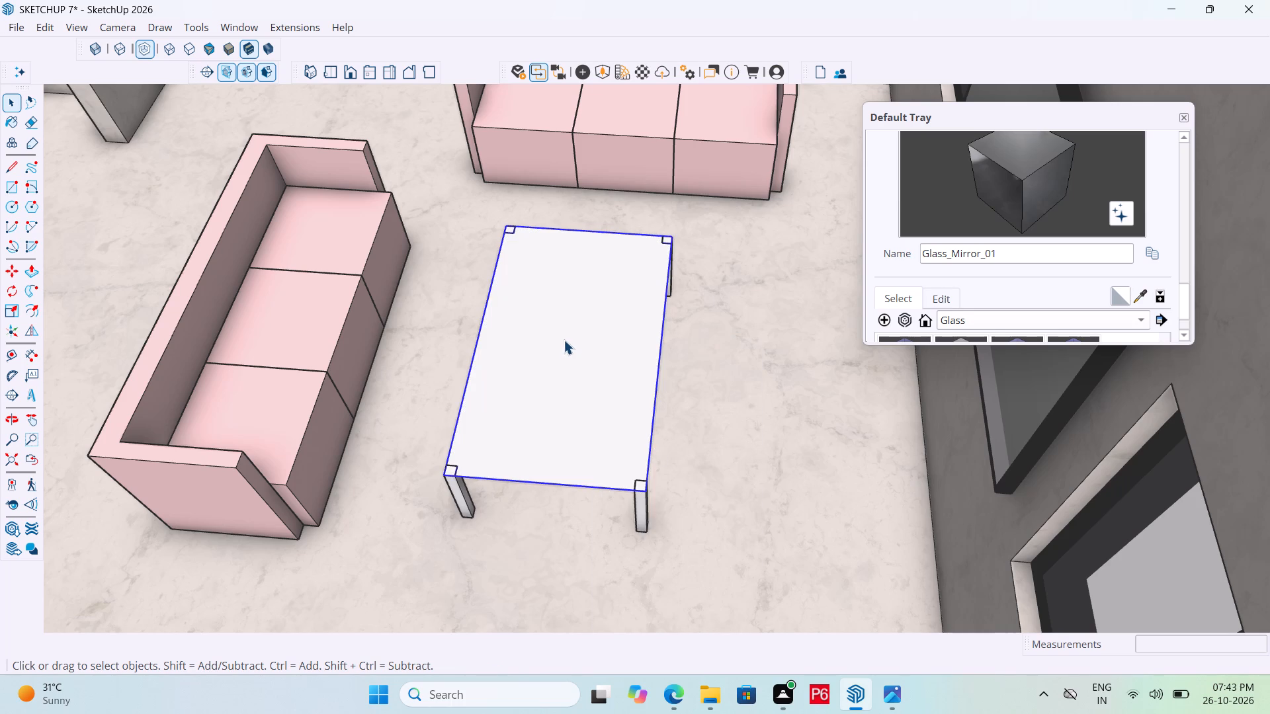
Inside the tabletop group, Push/Pull the top face up 3".
{"action": "key", "text": "p"}
{"action": "double_click", "coordinate": [564, 340]}
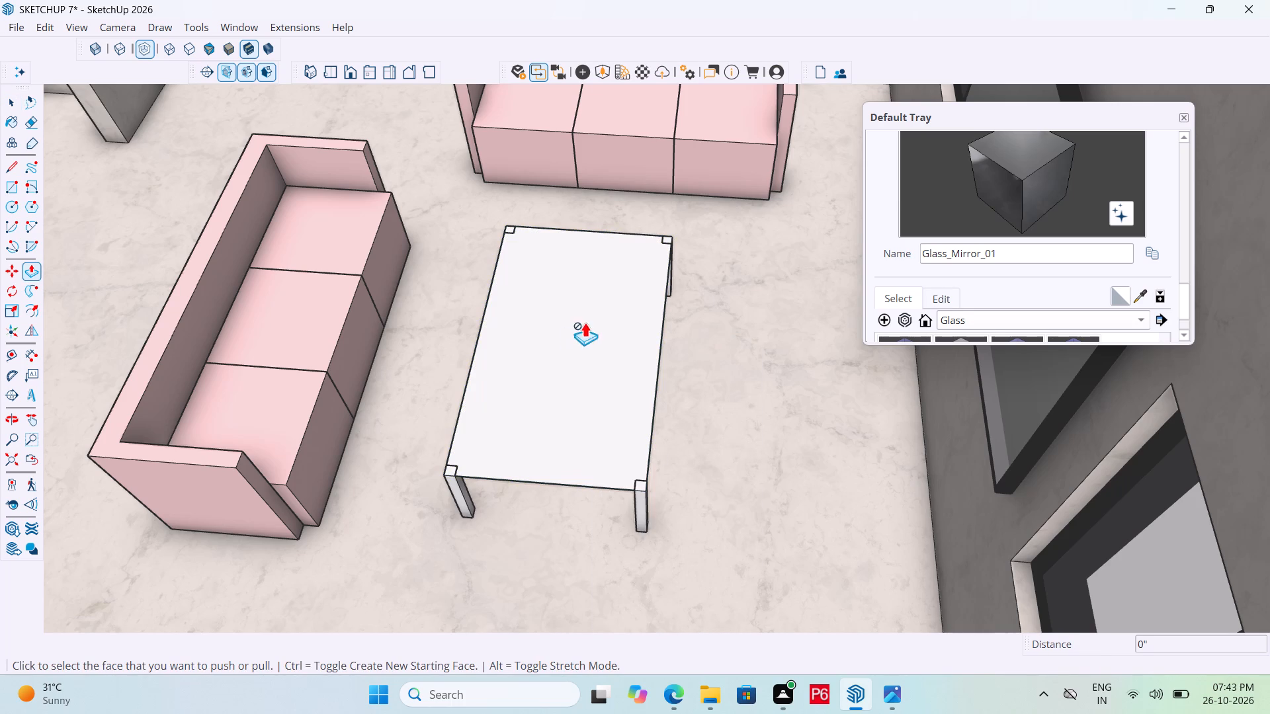
{"action": "key", "text": "space"}
{"action": "double_click", "coordinate": [589, 375]}
{"action": "key", "text": "p"}
{"action": "left_click", "coordinate": [589, 373]}
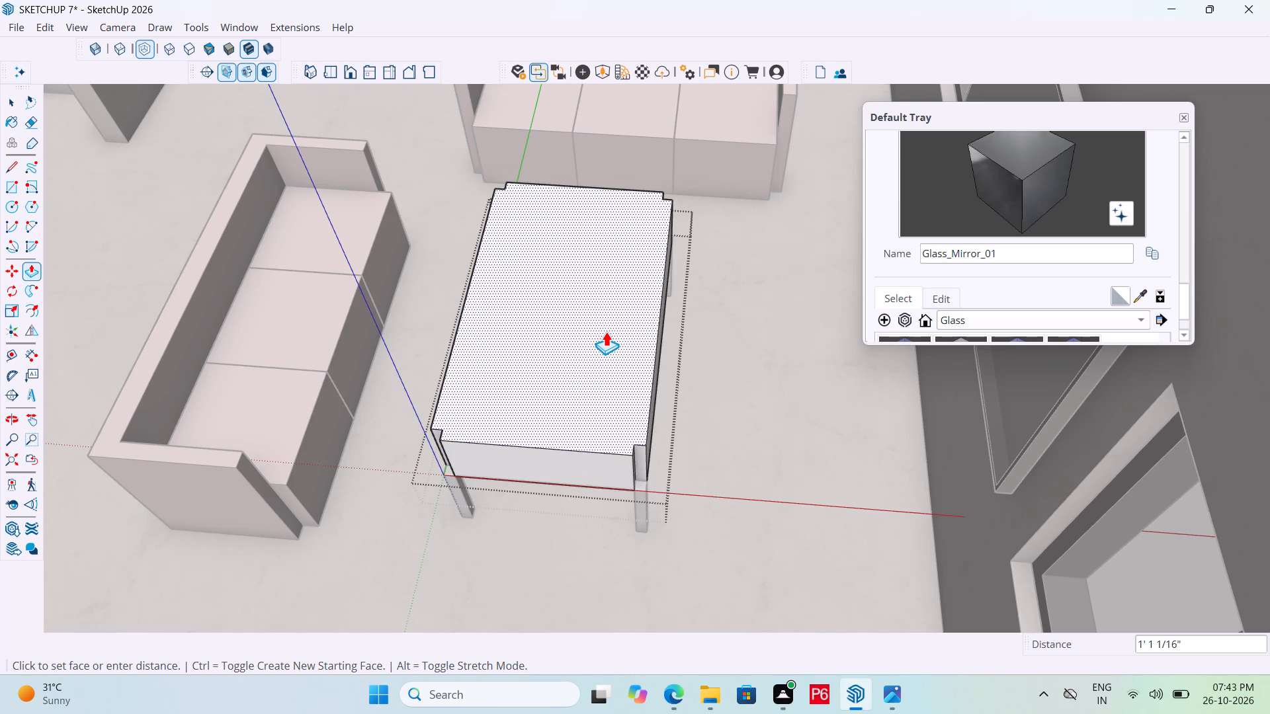
{"action": "type", "text": "3\""}
{"action": "key", "text": "Return"}
Push/Pull the notches at the tabletop's four corners out 2" so they sit flush with its sides.
{"action": "middle_click_drag", "start_coordinate": [631, 440], "coordinate": [579, 325]}
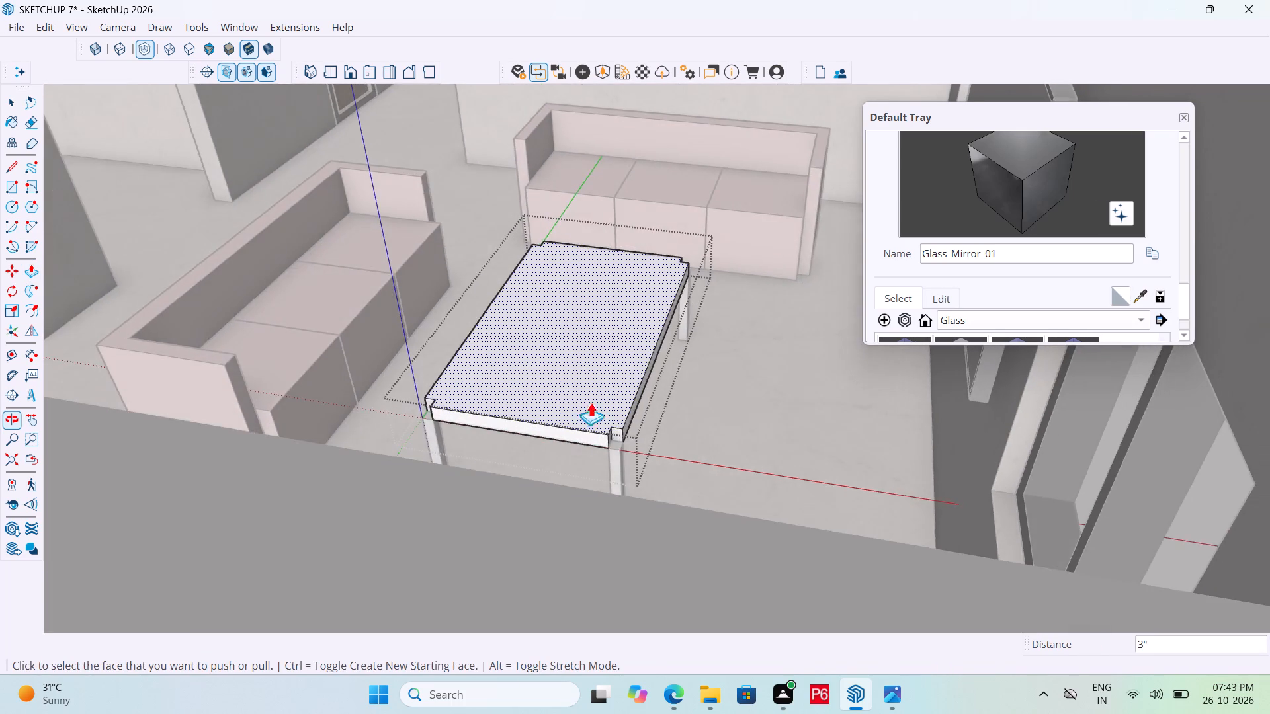
{"action": "scroll", "coordinate": [609, 431], "scroll_direction": "up", "scroll_amount": 6}
{"action": "double_click", "coordinate": [623, 438]}
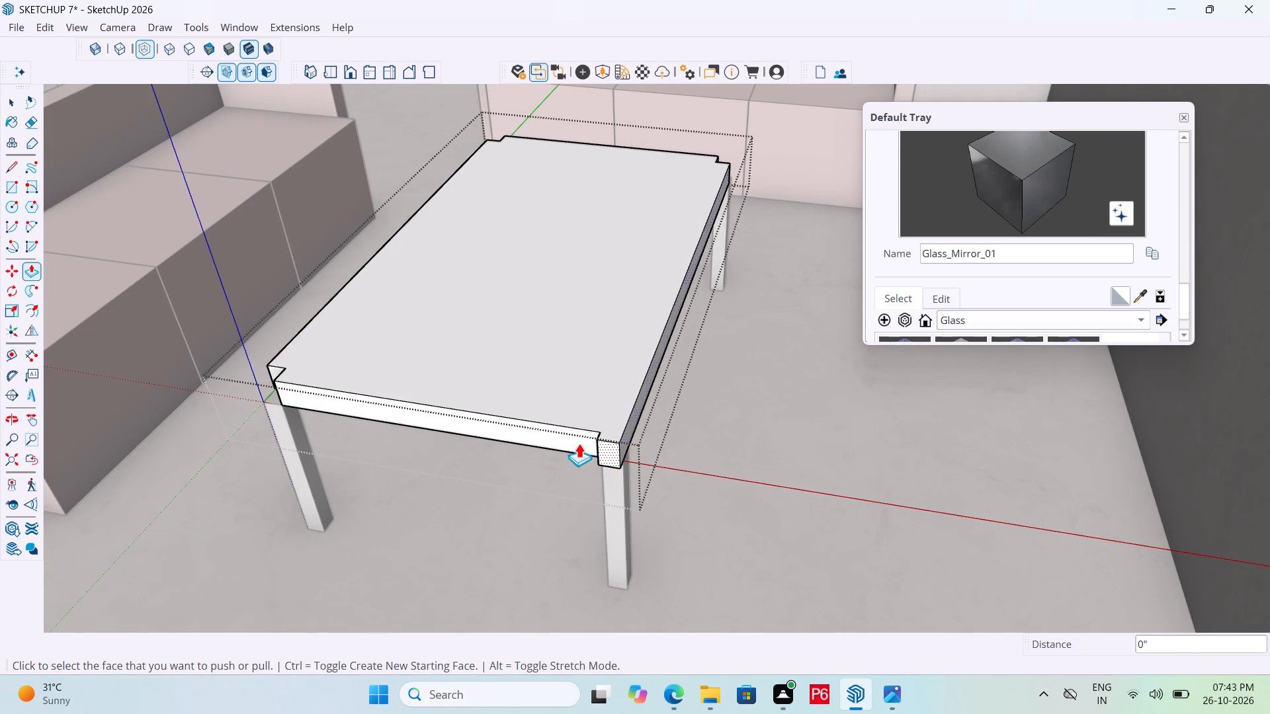
{"action": "left_click", "coordinate": [615, 452]}
{"action": "left_click", "coordinate": [581, 435]}
{"action": "middle_click_drag", "start_coordinate": [552, 456], "coordinate": [663, 467]}
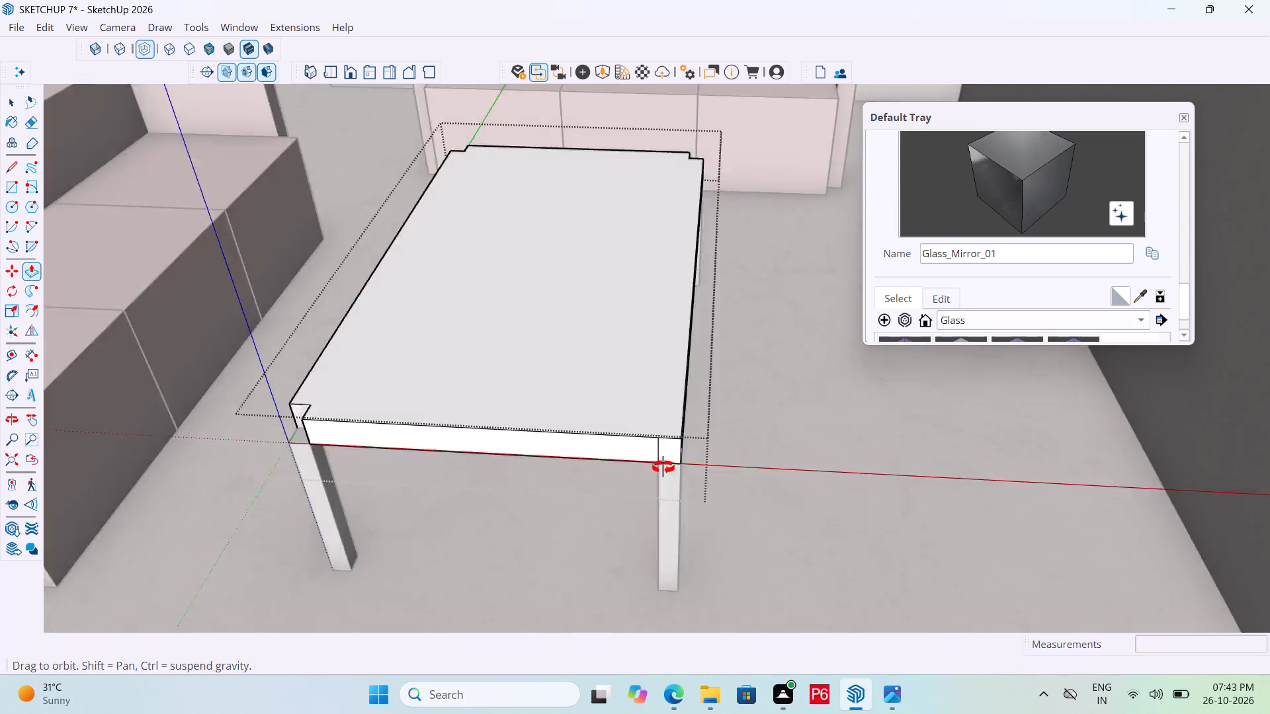
{"action": "middle_click_drag", "start_coordinate": [663, 467], "coordinate": [907, 457]}
{"action": "left_click", "coordinate": [681, 534]}
{"action": "left_click", "coordinate": [641, 525]}
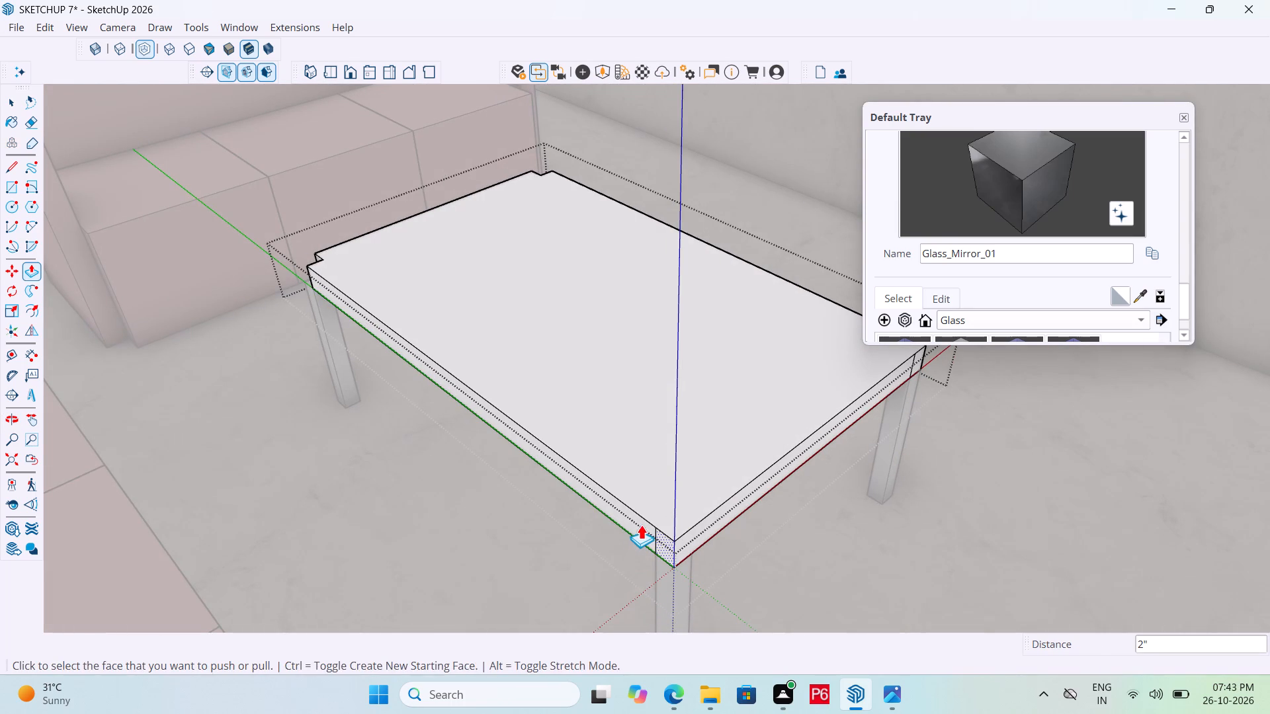
{"action": "middle_click_drag", "start_coordinate": [529, 510], "coordinate": [1099, 518]}
{"action": "scroll", "coordinate": [527, 508], "scroll_direction": "up", "scroll_amount": 2}
{"action": "double_click", "coordinate": [725, 527]}
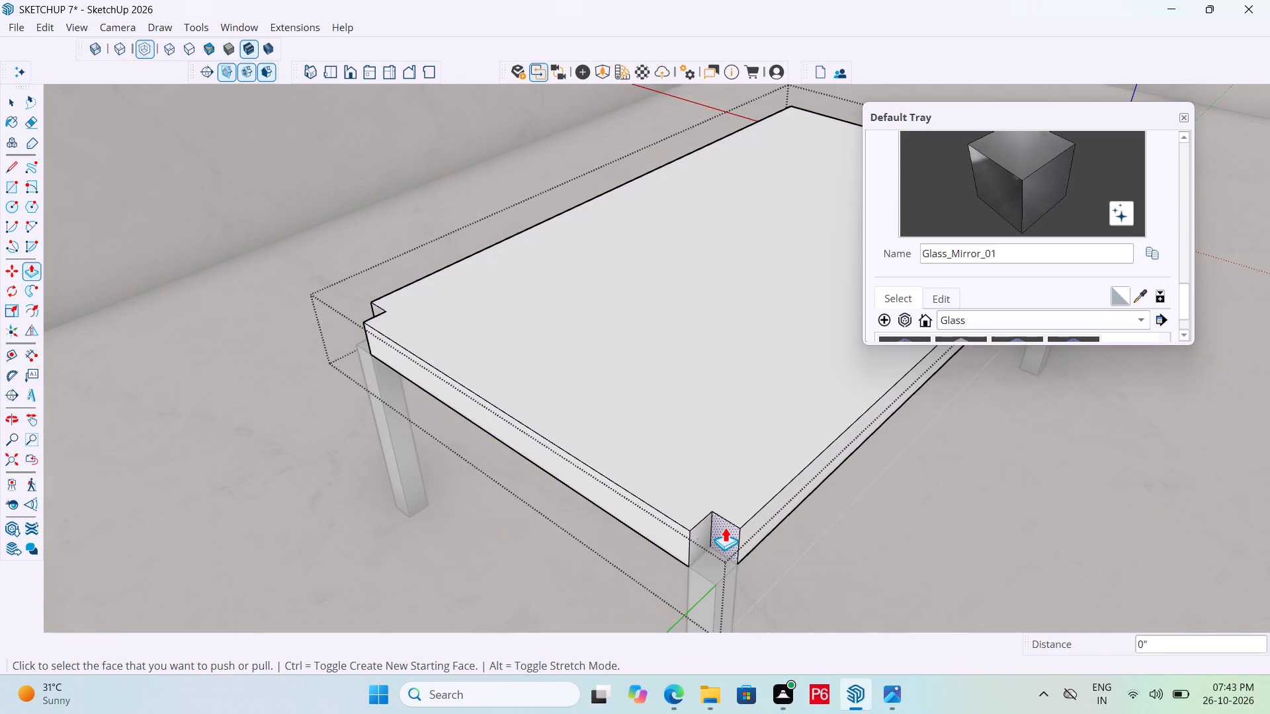
{"action": "middle_click_drag", "start_coordinate": [531, 469], "coordinate": [986, 490]}
{"action": "double_click", "coordinate": [791, 430]}
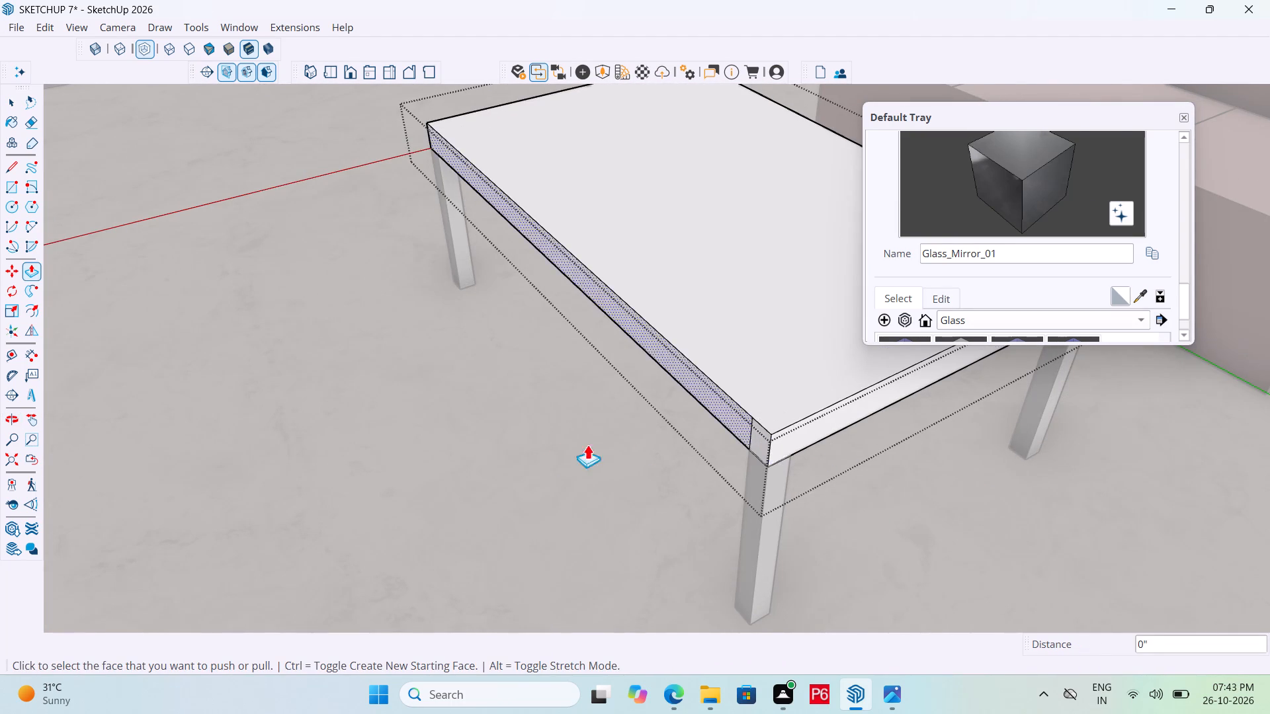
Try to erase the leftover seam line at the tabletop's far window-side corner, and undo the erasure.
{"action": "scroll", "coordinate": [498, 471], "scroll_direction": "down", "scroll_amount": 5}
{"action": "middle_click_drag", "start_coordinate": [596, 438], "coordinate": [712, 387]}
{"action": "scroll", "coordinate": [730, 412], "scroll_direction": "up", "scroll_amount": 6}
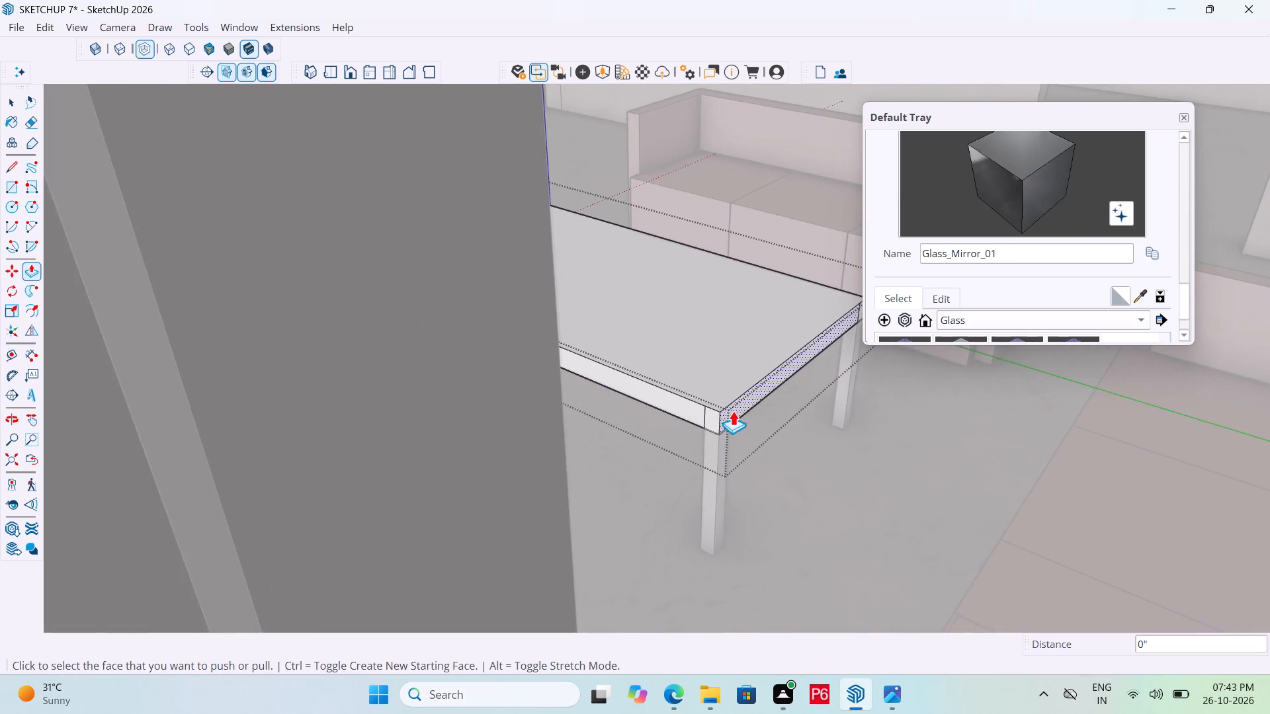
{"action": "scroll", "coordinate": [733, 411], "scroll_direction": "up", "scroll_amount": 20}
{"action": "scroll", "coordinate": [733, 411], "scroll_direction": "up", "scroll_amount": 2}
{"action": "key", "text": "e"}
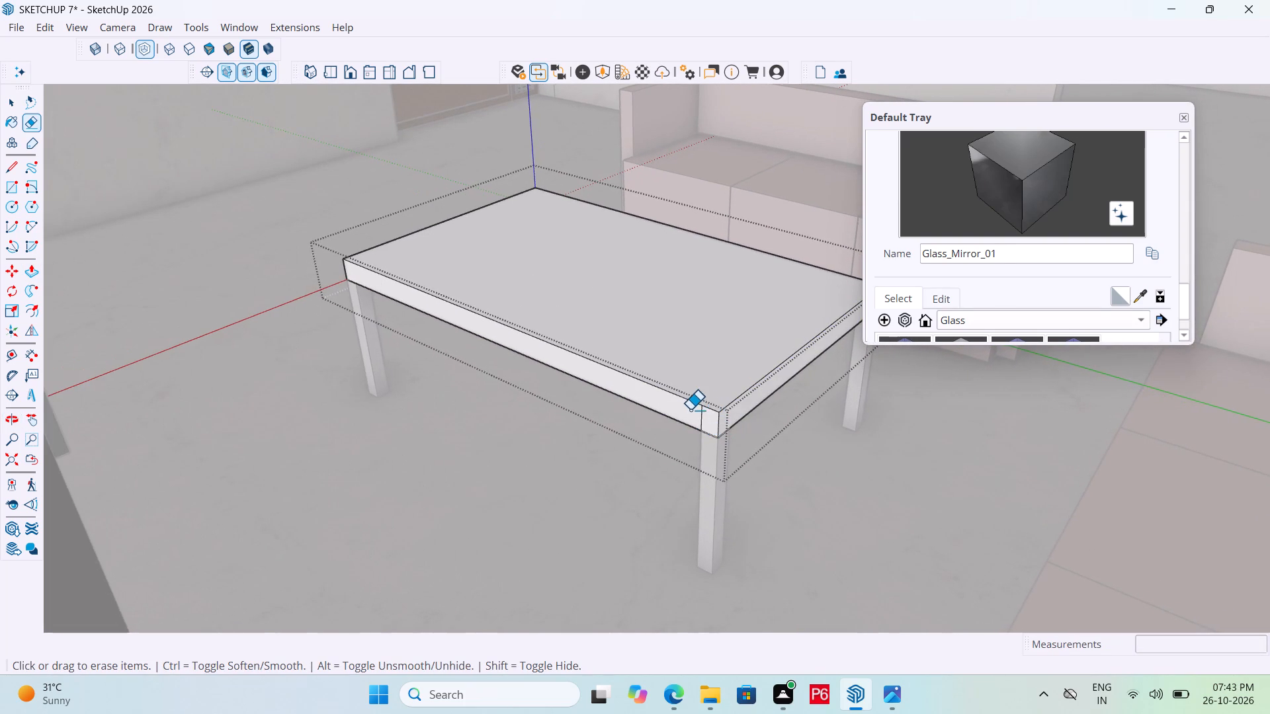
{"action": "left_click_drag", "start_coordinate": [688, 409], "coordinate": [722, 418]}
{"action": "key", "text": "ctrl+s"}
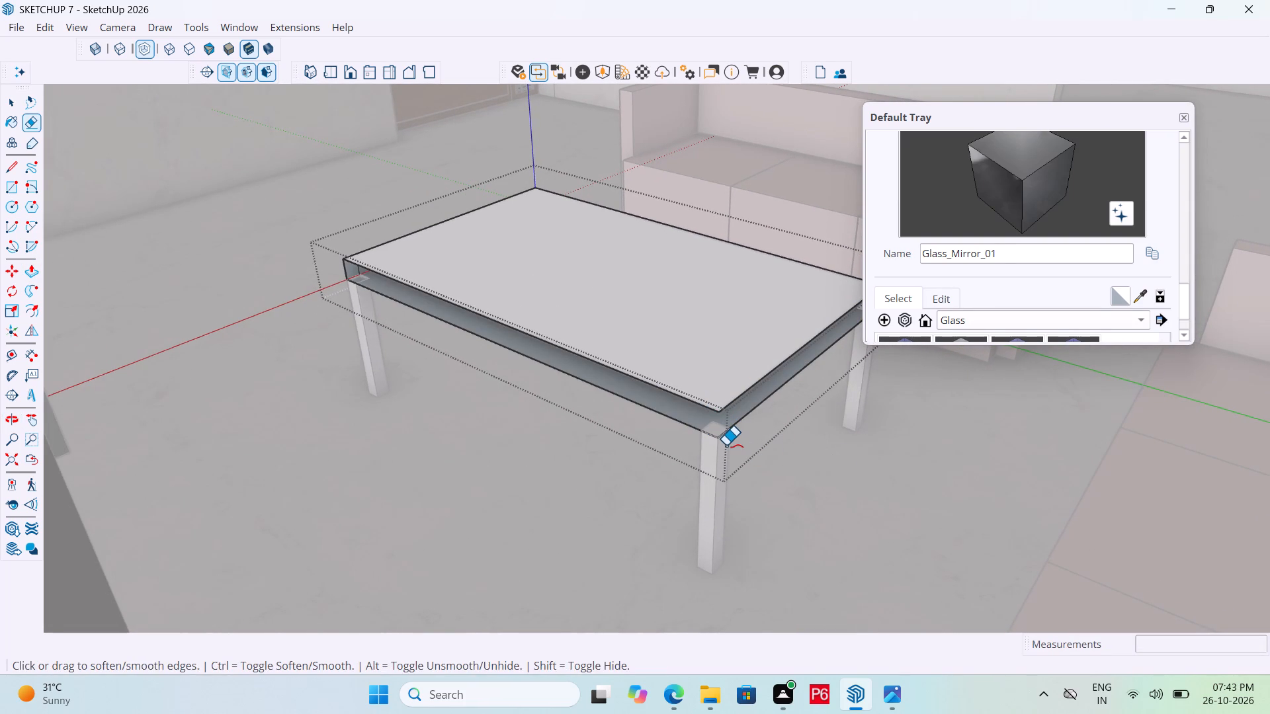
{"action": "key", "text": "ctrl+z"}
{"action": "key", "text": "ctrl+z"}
Erase the vertical seam lines on the tabletop's sides at its far window-side and far sofa-side corners.
{"action": "scroll", "coordinate": [712, 423], "scroll_direction": "up", "scroll_amount": 9}
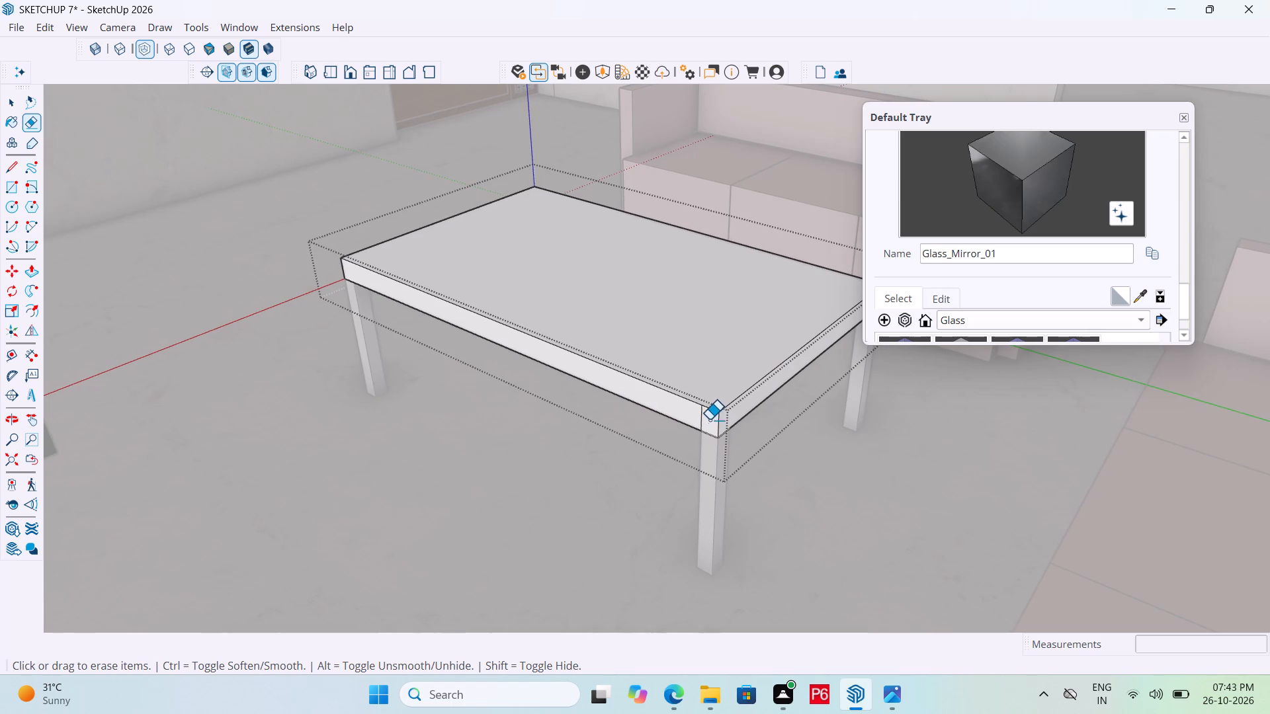
{"action": "scroll", "coordinate": [718, 416], "scroll_direction": "up", "scroll_amount": 11}
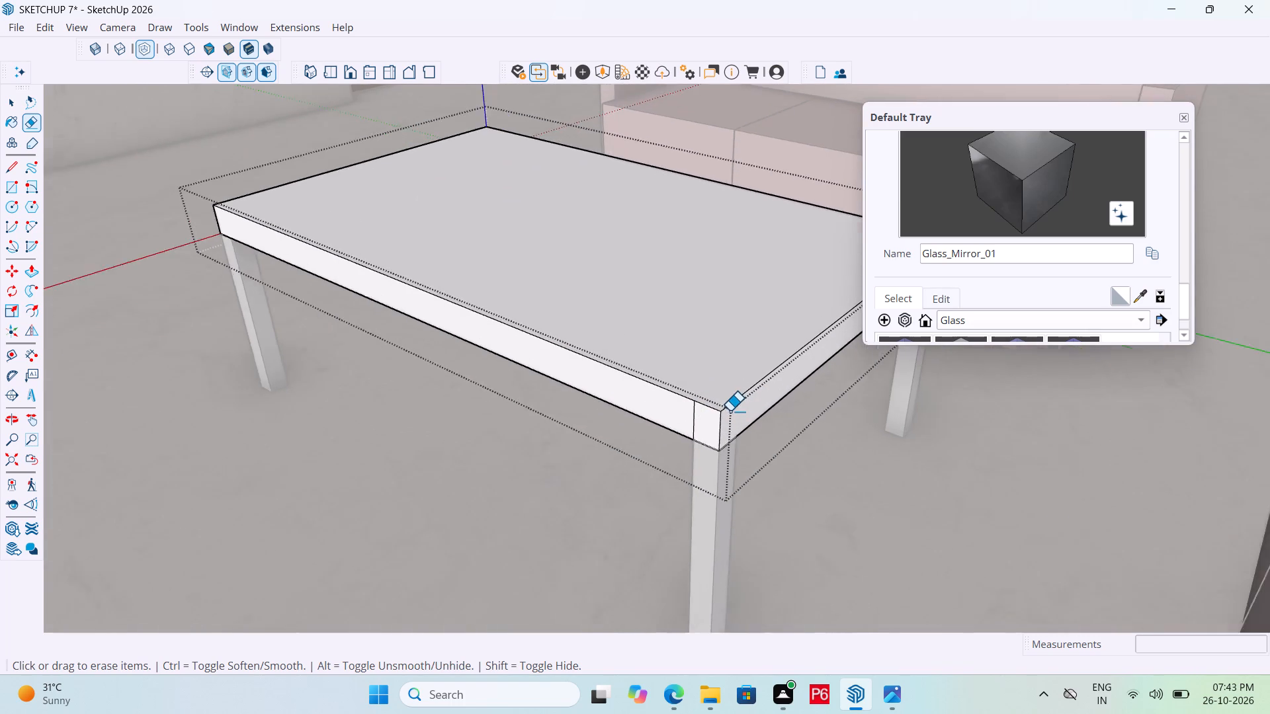
{"action": "scroll", "coordinate": [730, 411], "scroll_direction": "up", "scroll_amount": 8}
{"action": "left_click_drag", "start_coordinate": [670, 420], "coordinate": [652, 408]}
{"action": "scroll", "coordinate": [560, 450], "scroll_direction": "down", "scroll_amount": 6}
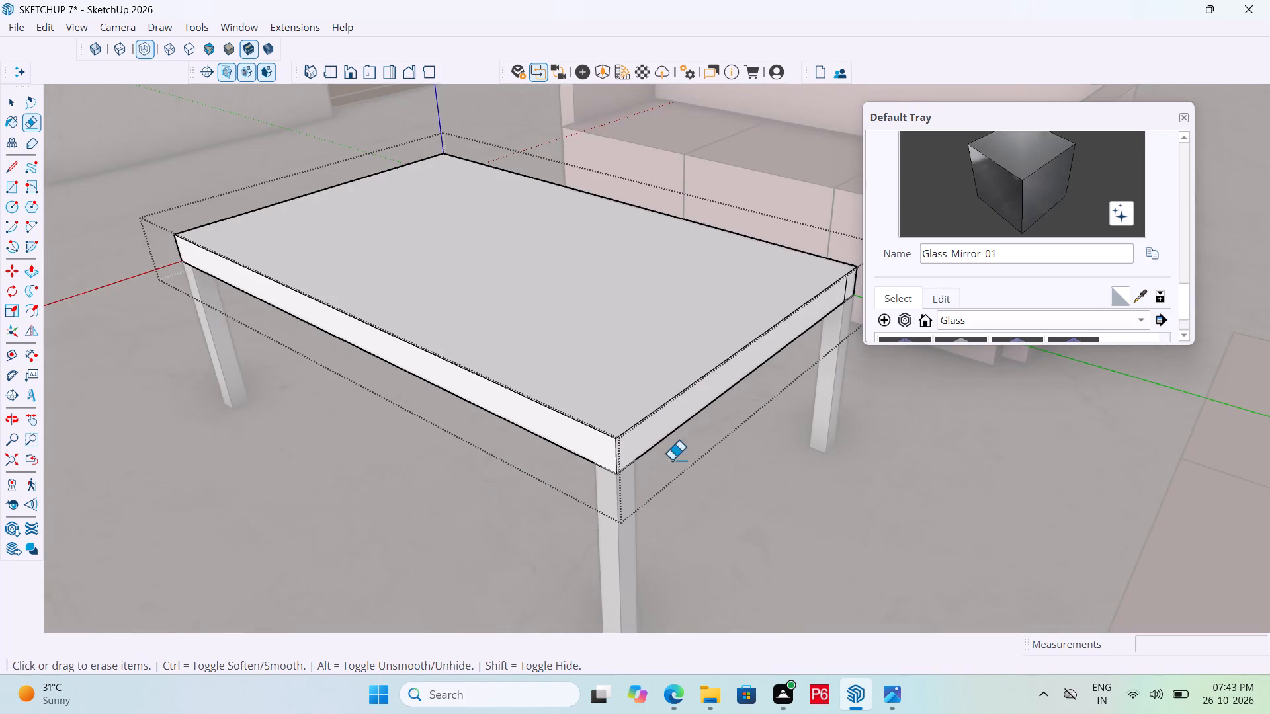
{"action": "scroll", "coordinate": [970, 457], "scroll_direction": "down", "scroll_amount": 1}
{"action": "middle_click_drag", "start_coordinate": [937, 460], "coordinate": [536, 477]}
{"action": "scroll", "coordinate": [736, 368], "scroll_direction": "up", "scroll_amount": 5}
{"action": "left_click", "coordinate": [556, 381]}
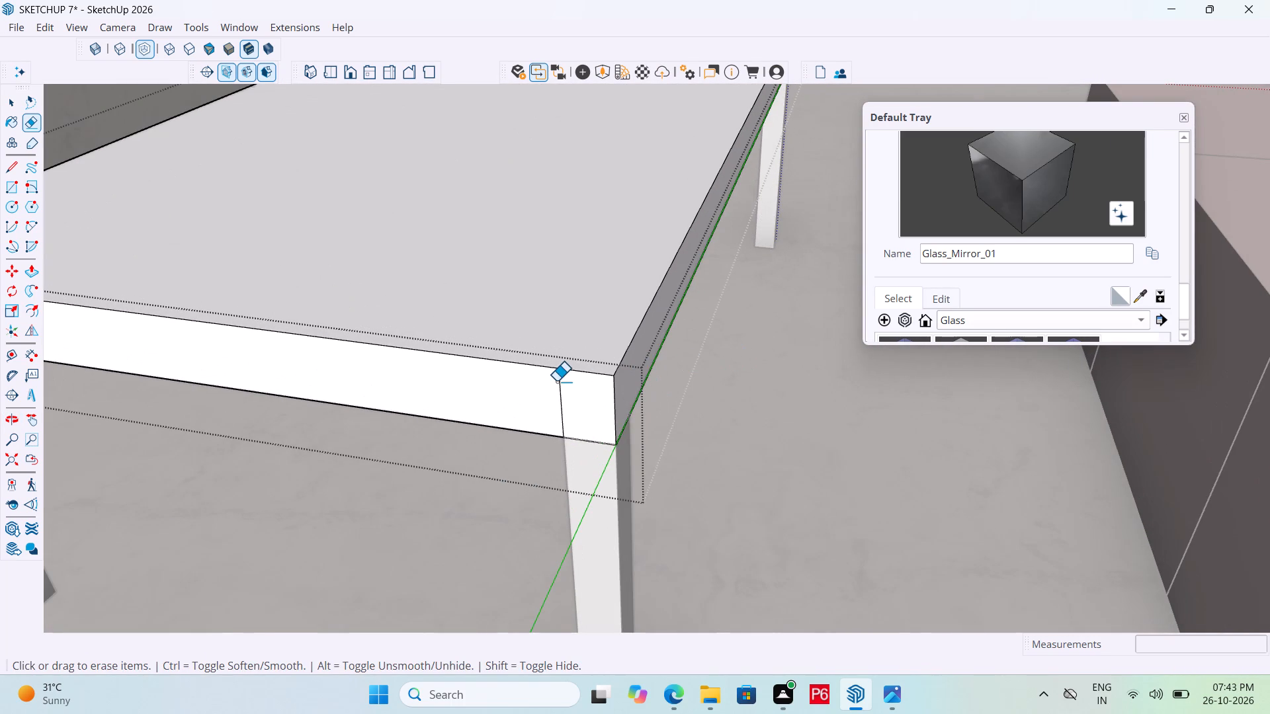
{"action": "left_click_drag", "start_coordinate": [571, 384], "coordinate": [556, 388]}
{"action": "left_click", "coordinate": [556, 388]}
Erase the vertical seam line on the tabletop's side at the near corner beside the long sofa.
{"action": "scroll", "coordinate": [755, 405], "scroll_direction": "down", "scroll_amount": 6}
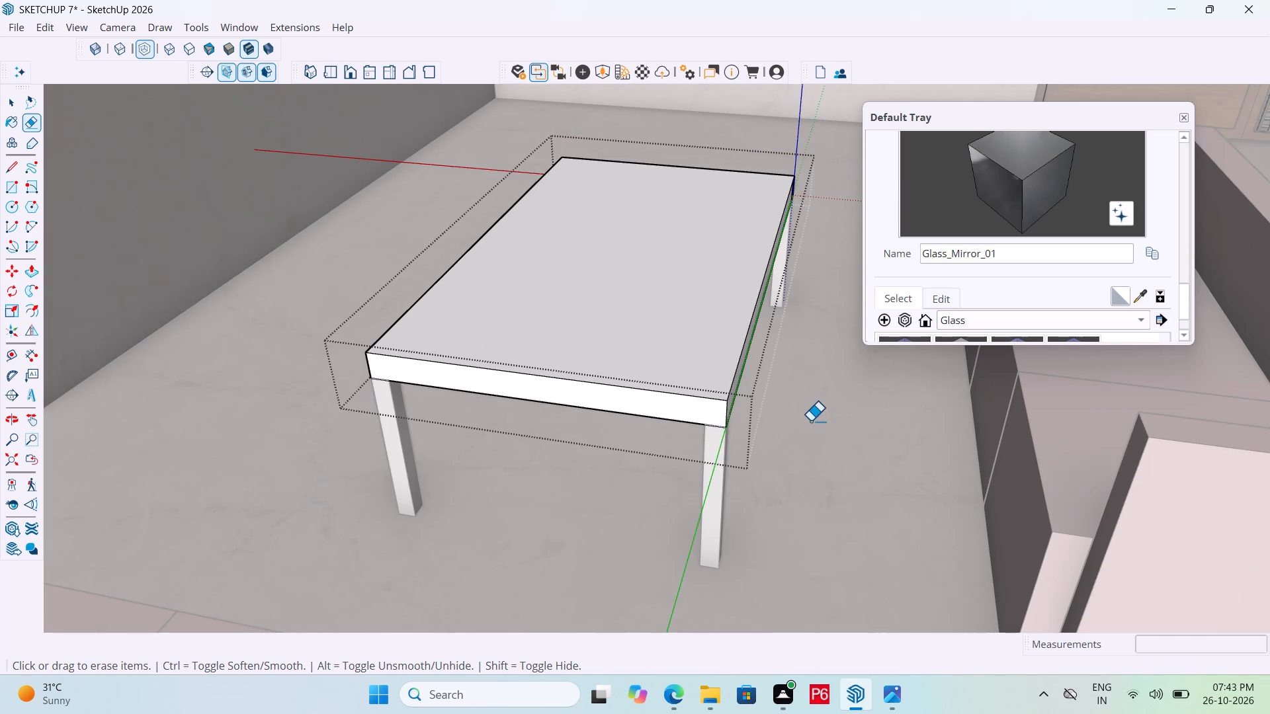
{"action": "middle_click_drag", "start_coordinate": [619, 423], "coordinate": [345, 440]}
{"action": "scroll", "coordinate": [576, 401], "scroll_direction": "up", "scroll_amount": 5}
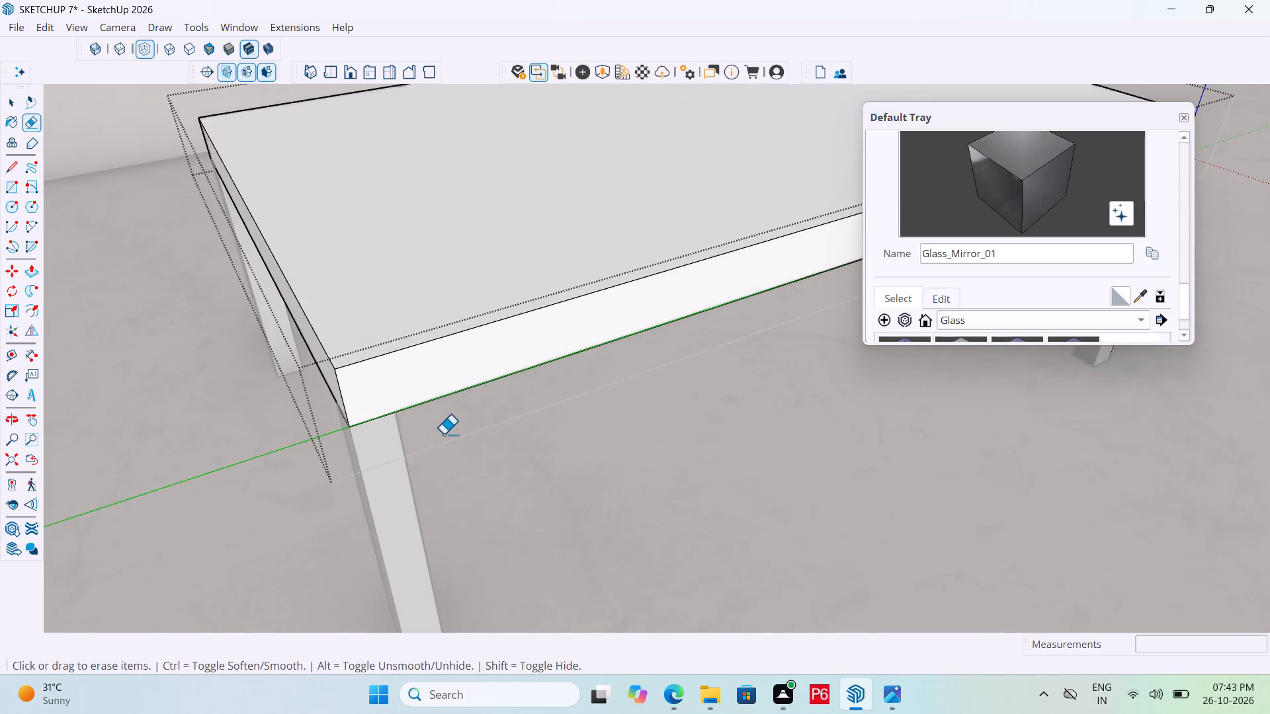
{"action": "scroll", "coordinate": [435, 456], "scroll_direction": "down", "scroll_amount": 6}
{"action": "middle_click_drag", "start_coordinate": [871, 412], "coordinate": [439, 423]}
{"action": "scroll", "coordinate": [779, 393], "scroll_direction": "up", "scroll_amount": 6}
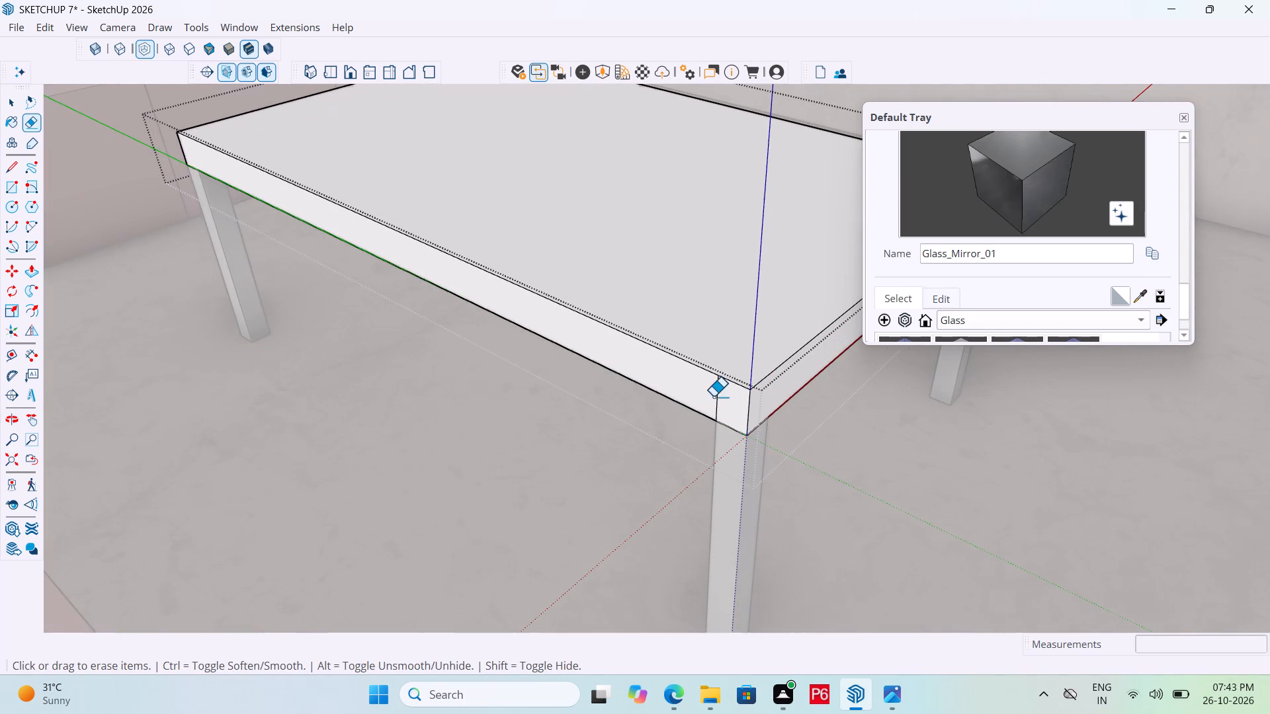
{"action": "left_click_drag", "start_coordinate": [717, 397], "coordinate": [730, 397]}
Erase the remaining vertical seam line on the tabletop's short near side, at its window-side corner.
{"action": "scroll", "coordinate": [607, 440], "scroll_direction": "down", "scroll_amount": 7}
{"action": "middle_click_drag", "start_coordinate": [794, 403], "coordinate": [417, 408]}
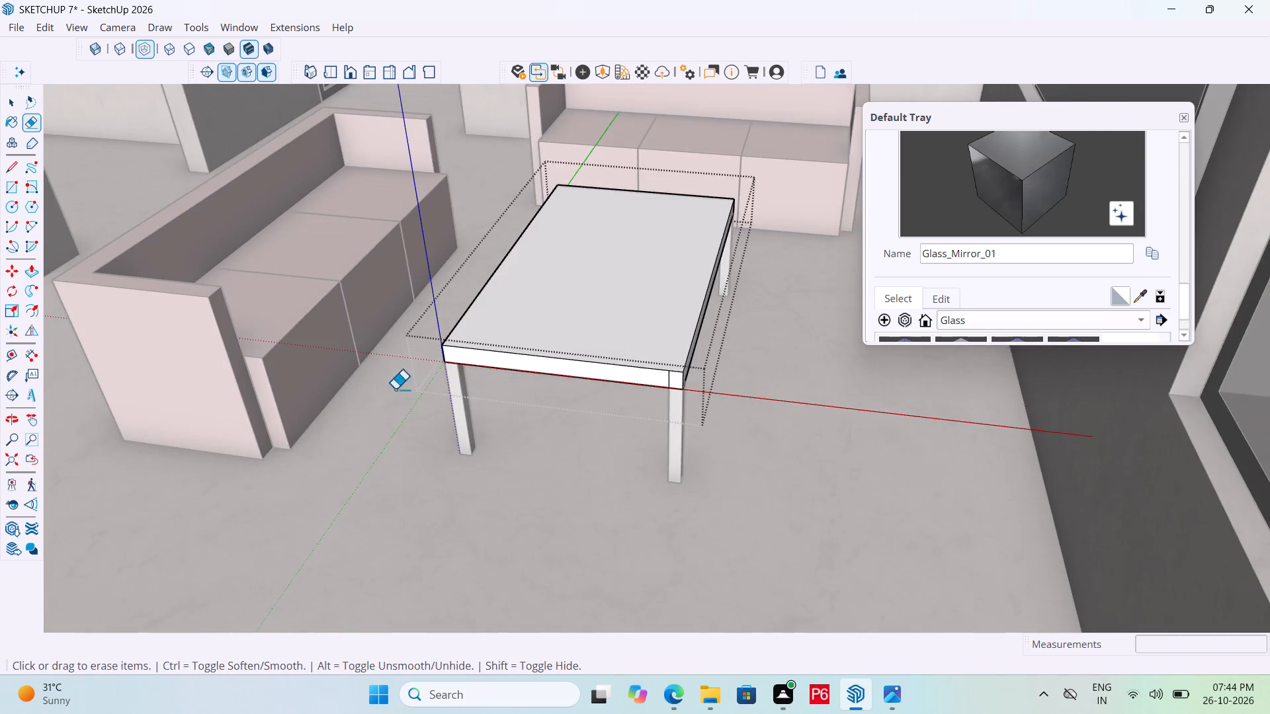
{"action": "middle_click_drag", "start_coordinate": [730, 363], "coordinate": [576, 338]}
{"action": "middle_click_drag", "start_coordinate": [576, 338], "coordinate": [1054, 376]}
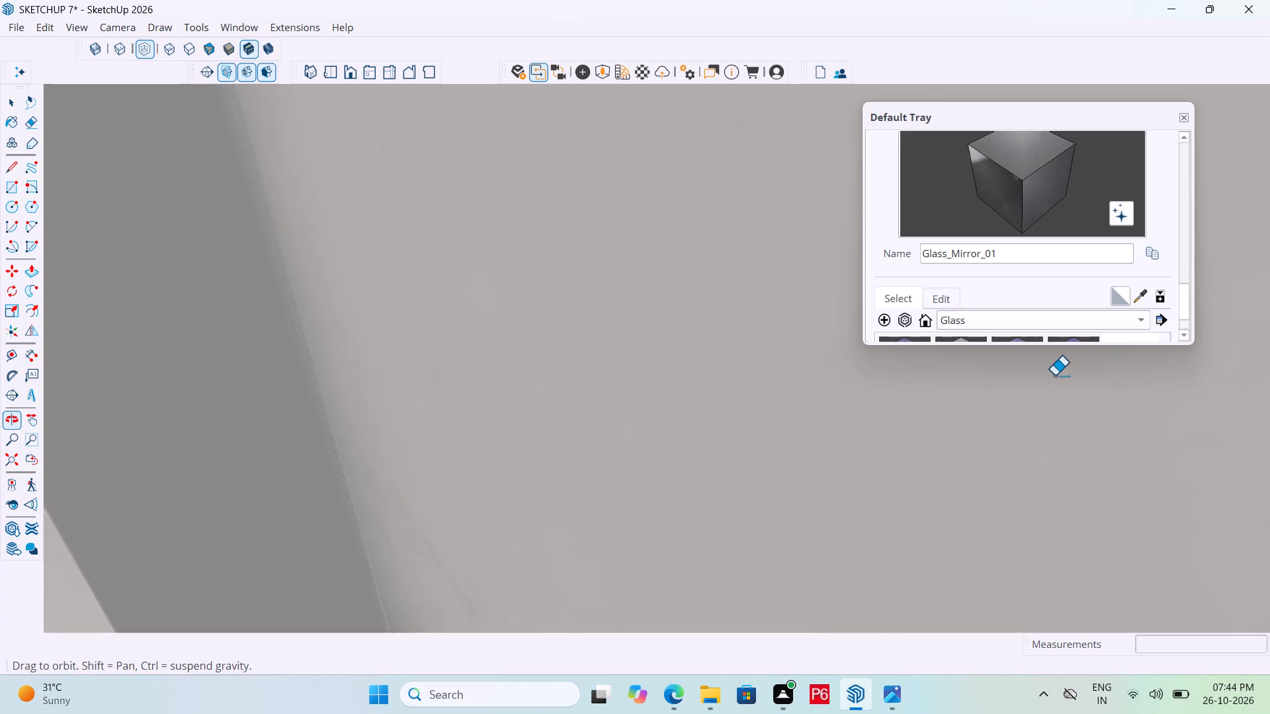
{"action": "scroll", "coordinate": [1049, 432], "scroll_direction": "down", "scroll_amount": 13}
{"action": "scroll", "coordinate": [932, 448], "scroll_direction": "down", "scroll_amount": 16}
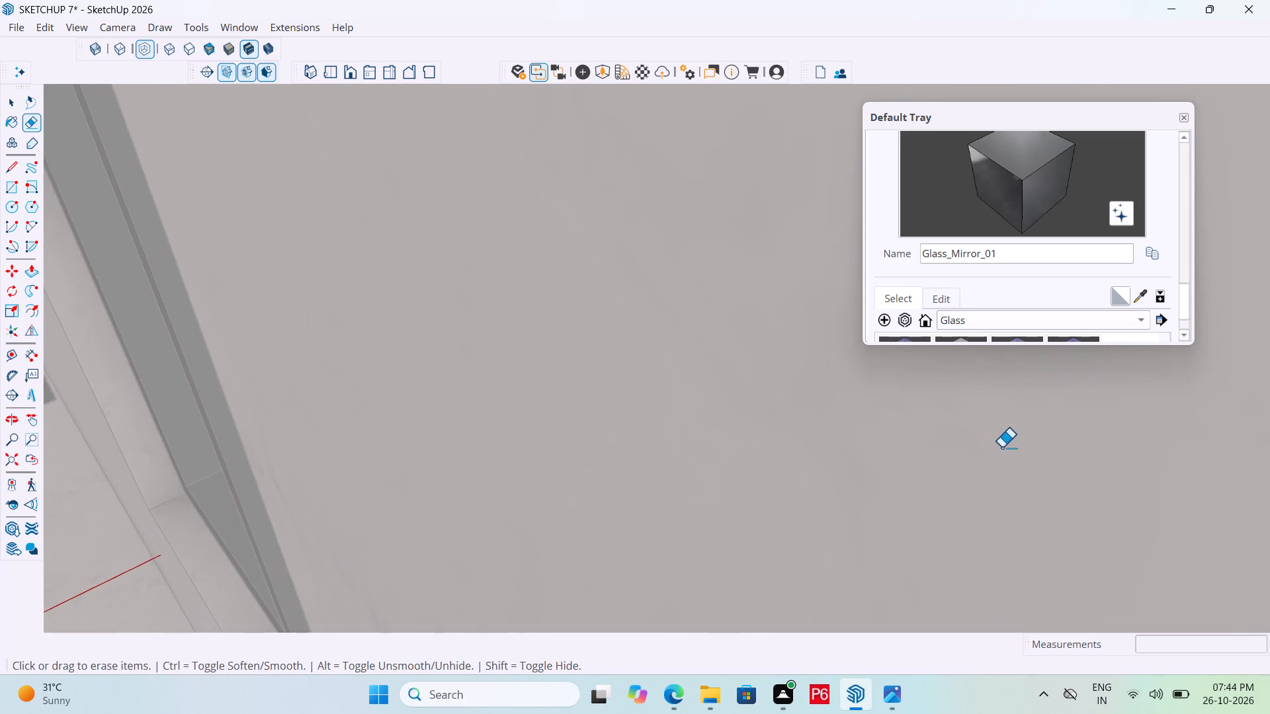
{"action": "scroll", "coordinate": [1001, 448], "scroll_direction": "down", "scroll_amount": 4}
{"action": "scroll", "coordinate": [1063, 442], "scroll_direction": "down", "scroll_amount": 7}
{"action": "scroll", "coordinate": [1066, 432], "scroll_direction": "down", "scroll_amount": 20}
{"action": "scroll", "coordinate": [1066, 432], "scroll_direction": "down", "scroll_amount": 2}
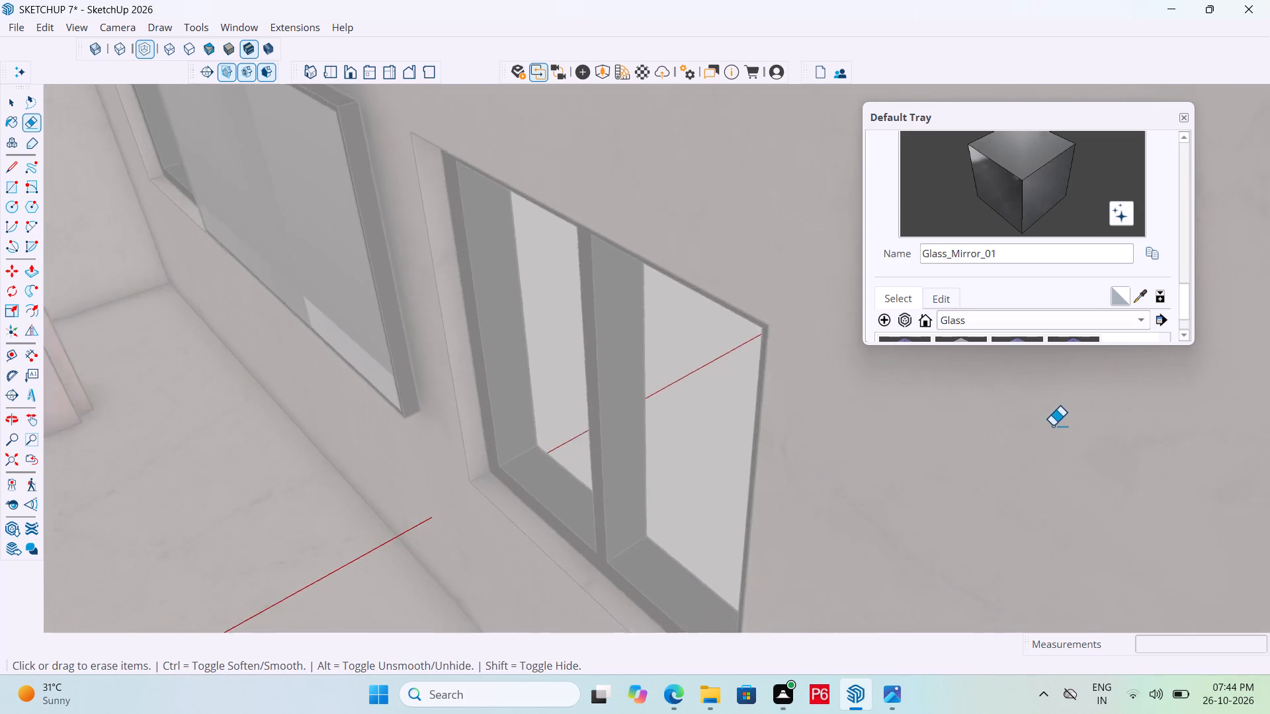
{"action": "scroll", "coordinate": [1052, 426], "scroll_direction": "down", "scroll_amount": 12}
{"action": "scroll", "coordinate": [574, 582], "scroll_direction": "up", "scroll_amount": 14}
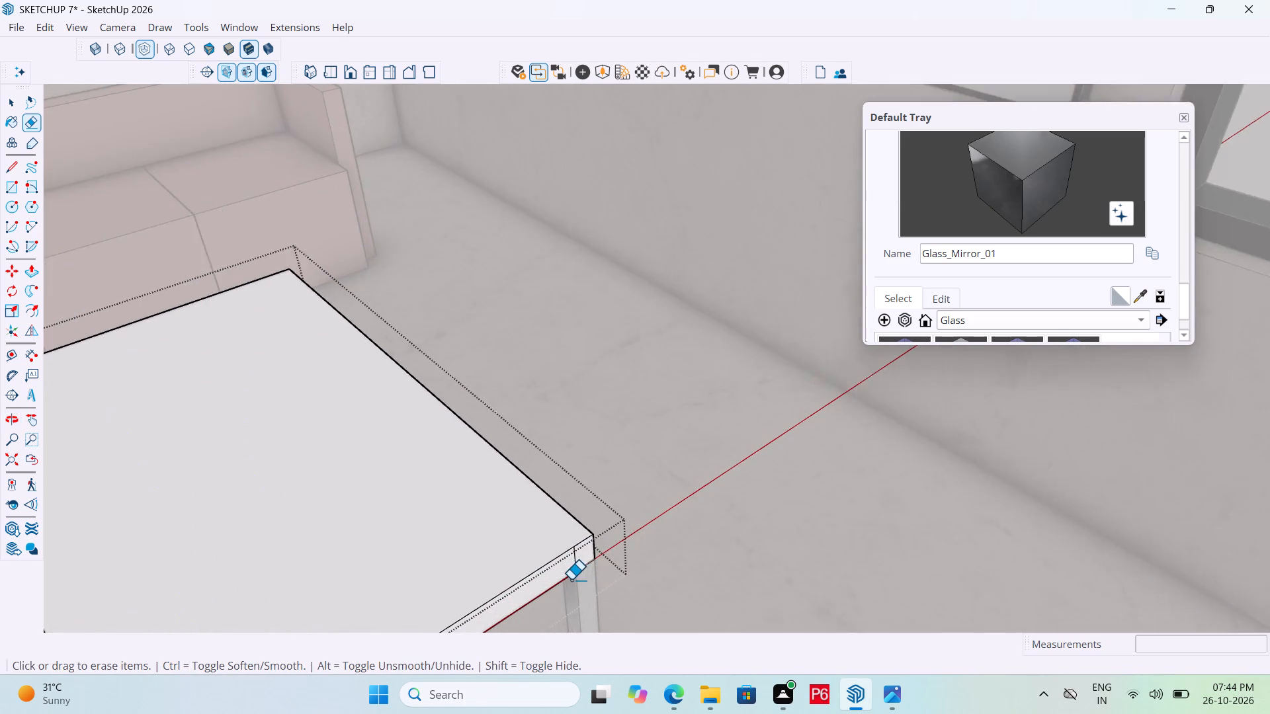
{"action": "scroll", "coordinate": [571, 580], "scroll_direction": "up", "scroll_amount": 4}
{"action": "left_click_drag", "start_coordinate": [581, 545], "coordinate": [570, 549]}
Push/Pull the tabletop's upper face down by 1" twice to make the top thinner.
{"action": "key", "text": "space"}
{"action": "key", "text": "p"}
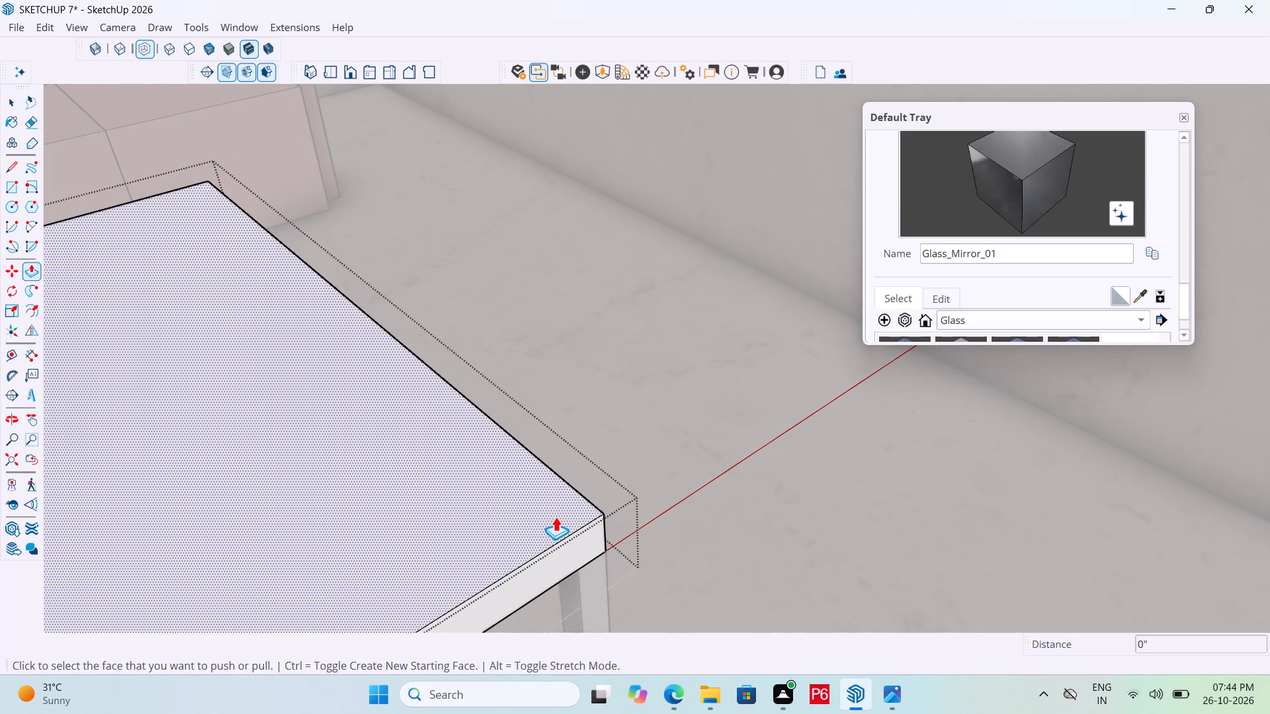
{"action": "left_click", "coordinate": [556, 516]}
{"action": "type", "text": "1\""}
{"action": "key", "text": "Return"}
{"action": "scroll", "coordinate": [689, 481], "scroll_direction": "down", "scroll_amount": 4}
{"action": "middle_click_drag", "start_coordinate": [681, 481], "coordinate": [635, 466]}
{"action": "left_click", "coordinate": [573, 487]}
{"action": "type", "text": "1\""}
{"action": "key", "text": "Return"}
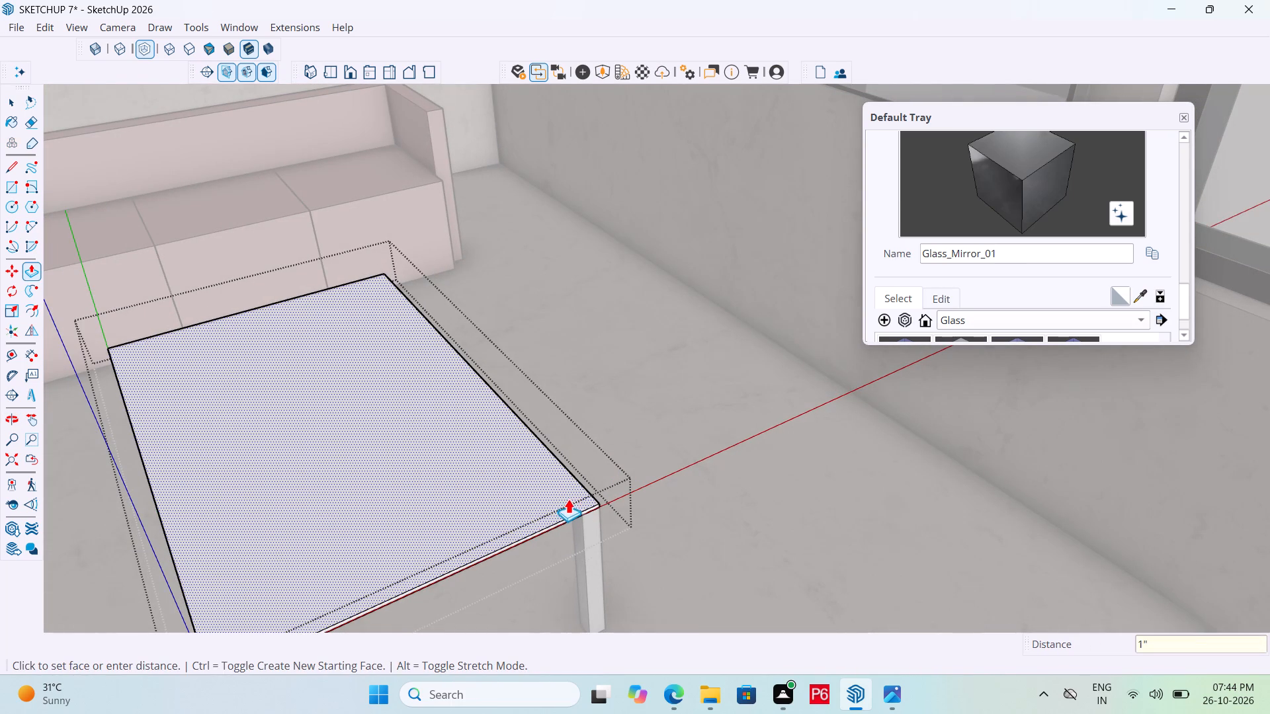
Save the model.
{"action": "scroll", "coordinate": [755, 433], "scroll_direction": "down", "scroll_amount": 4}
{"action": "middle_click_drag", "start_coordinate": [752, 453], "coordinate": [695, 458]}
{"action": "key", "text": "ctrl+s"}
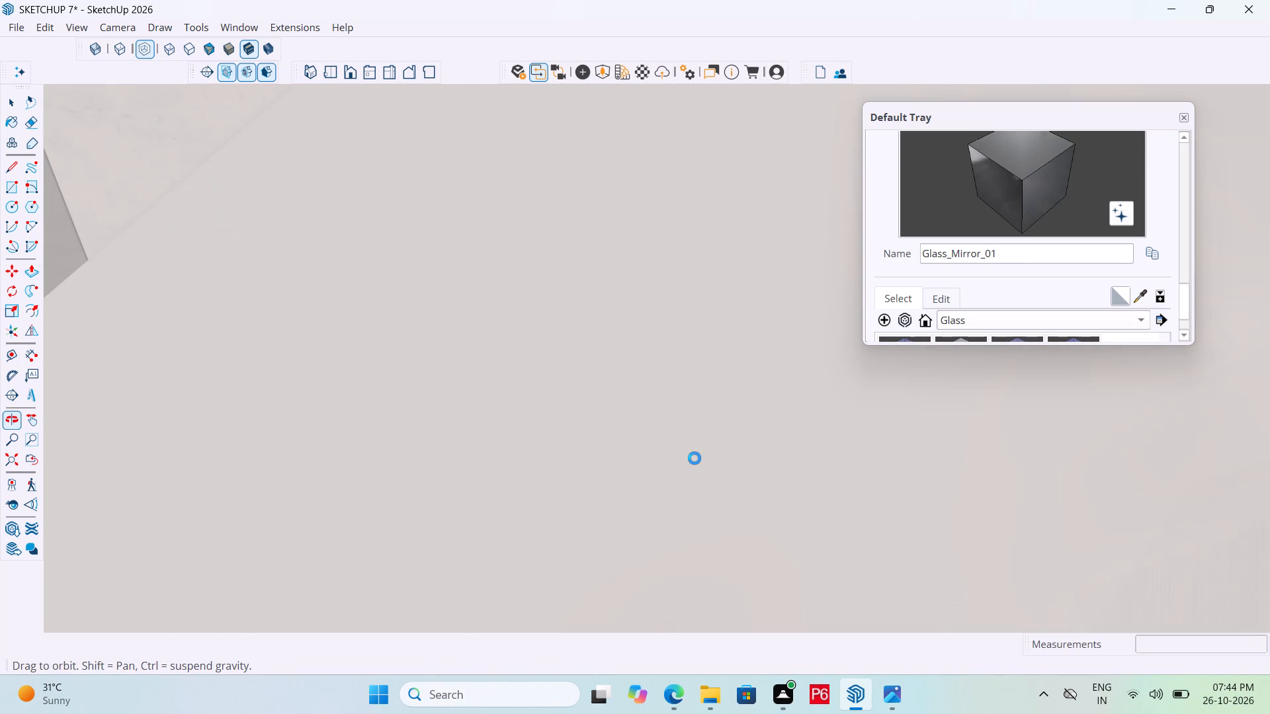
{"action": "key", "text": "ctrl+s"}
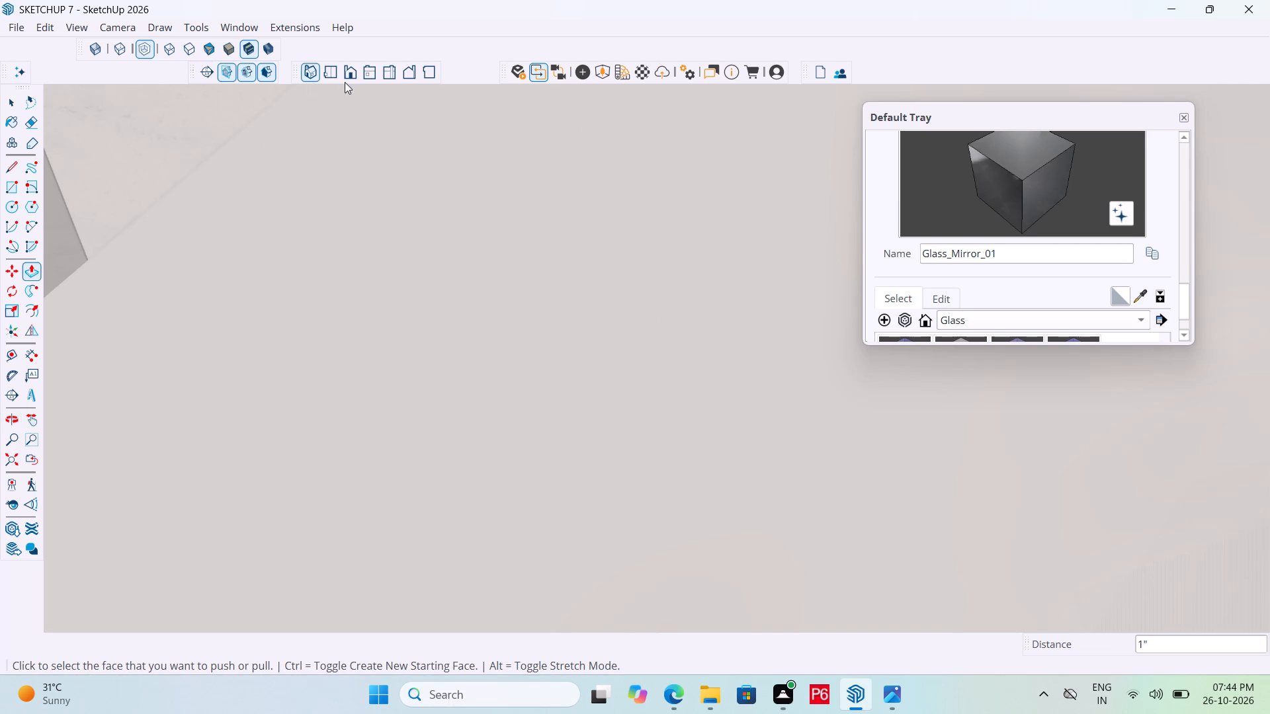
Paint the tabletop's upper face and underside with the Glass_Basic_01 material from the Glass collection.
{"action": "left_click", "coordinate": [333, 78]}
{"action": "scroll", "coordinate": [745, 351], "scroll_direction": "down", "scroll_amount": 6}
{"action": "middle_click_drag", "start_coordinate": [724, 383], "coordinate": [445, 196]}
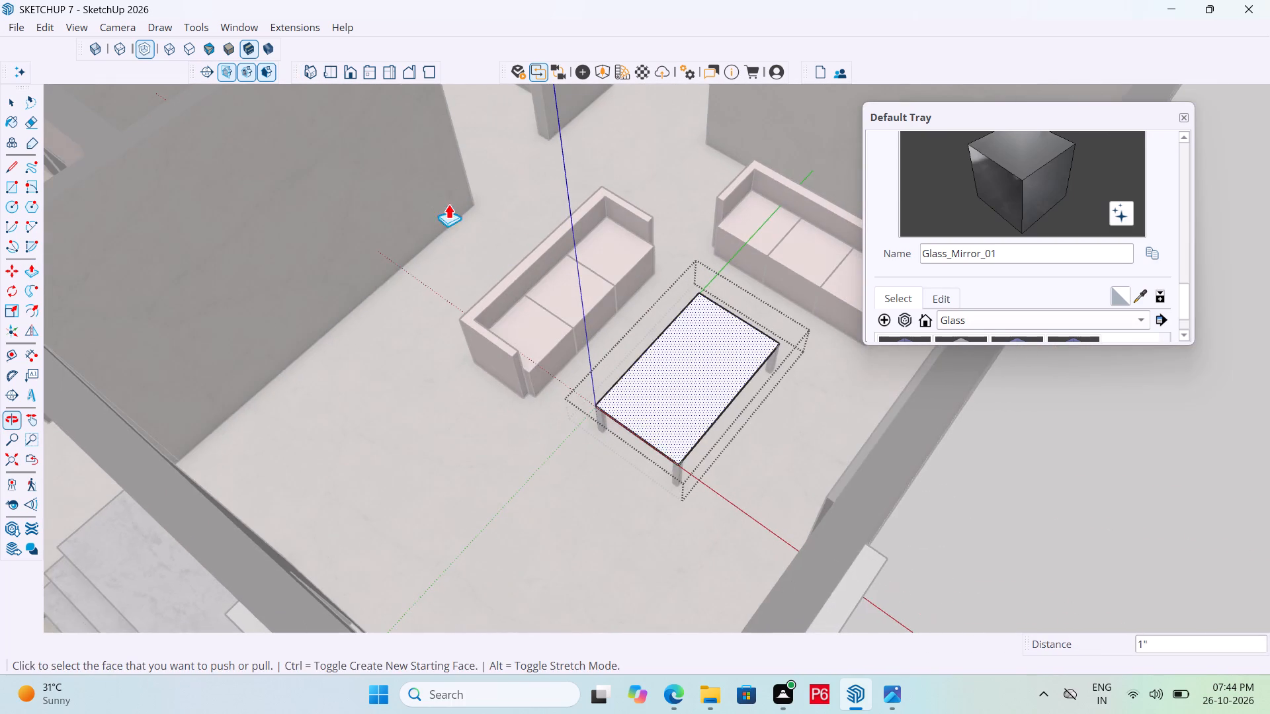
{"action": "scroll", "coordinate": [861, 498], "scroll_direction": "up", "scroll_amount": 1}
{"action": "middle_click_drag", "start_coordinate": [832, 460], "coordinate": [765, 370]}
{"action": "middle_click_drag", "start_coordinate": [758, 409], "coordinate": [817, 449]}
{"action": "key", "text": "space"}
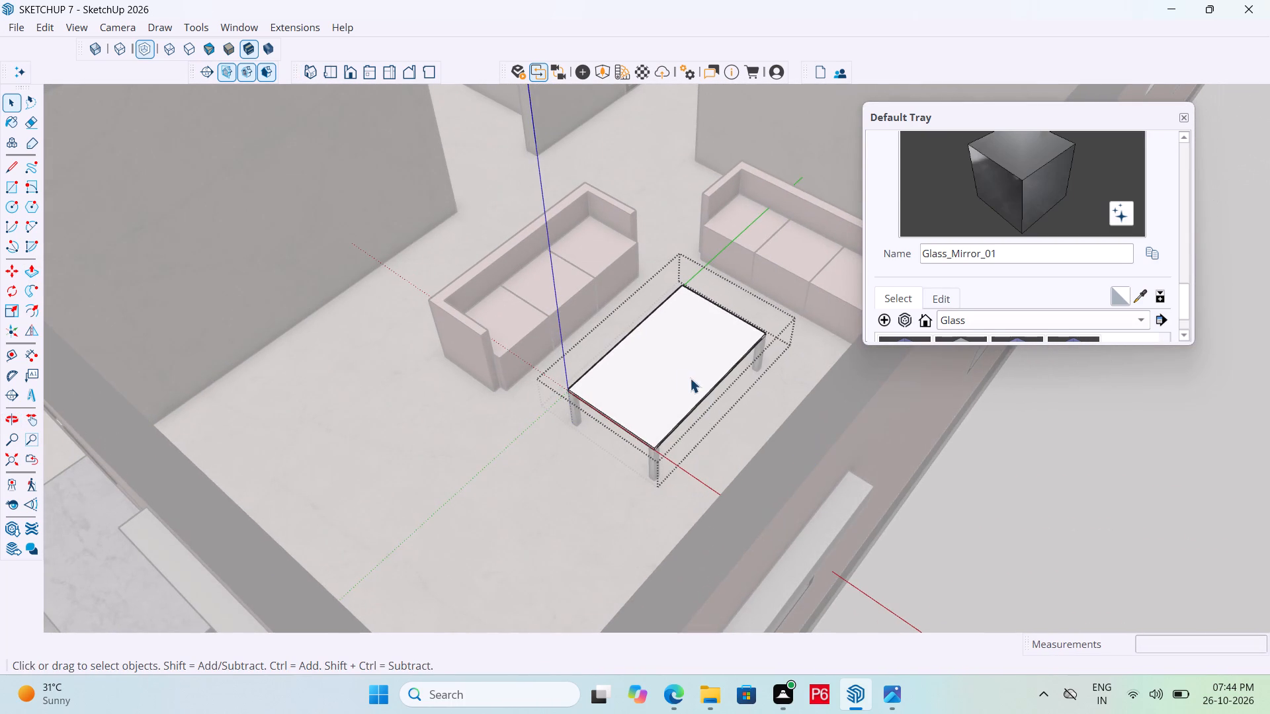
{"action": "scroll", "coordinate": [638, 385], "scroll_direction": "up", "scroll_amount": 2}
{"action": "key", "text": "b"}
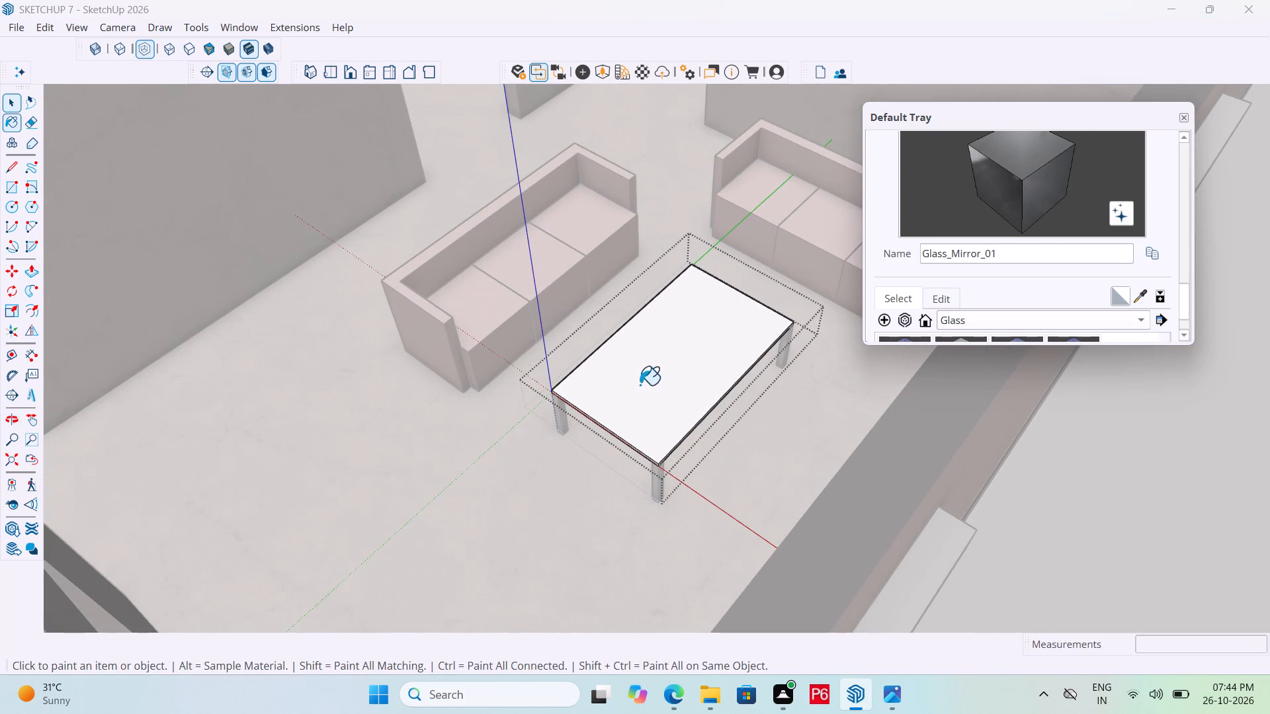
{"action": "scroll", "coordinate": [968, 309], "scroll_direction": "down", "scroll_amount": 1}
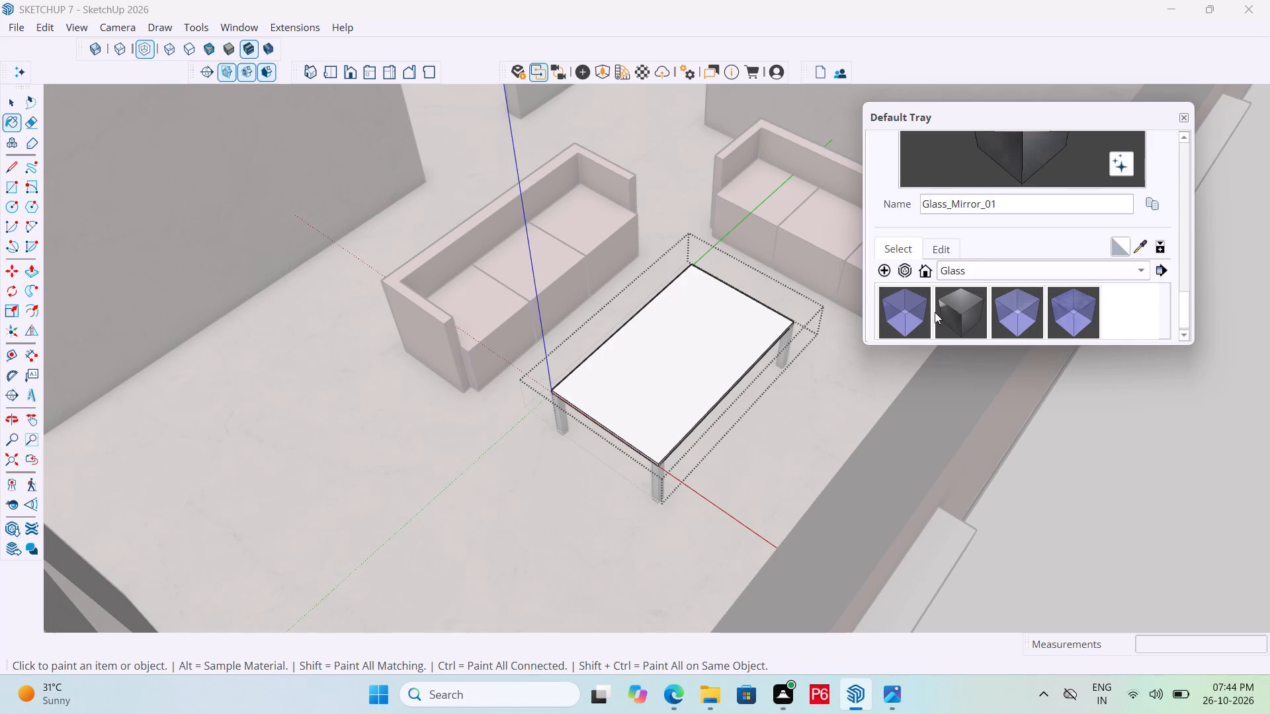
{"action": "left_click", "coordinate": [905, 315]}
{"action": "left_click_drag", "start_coordinate": [610, 409], "coordinate": [616, 407]}
{"action": "scroll", "coordinate": [697, 423], "scroll_direction": "up", "scroll_amount": 3}
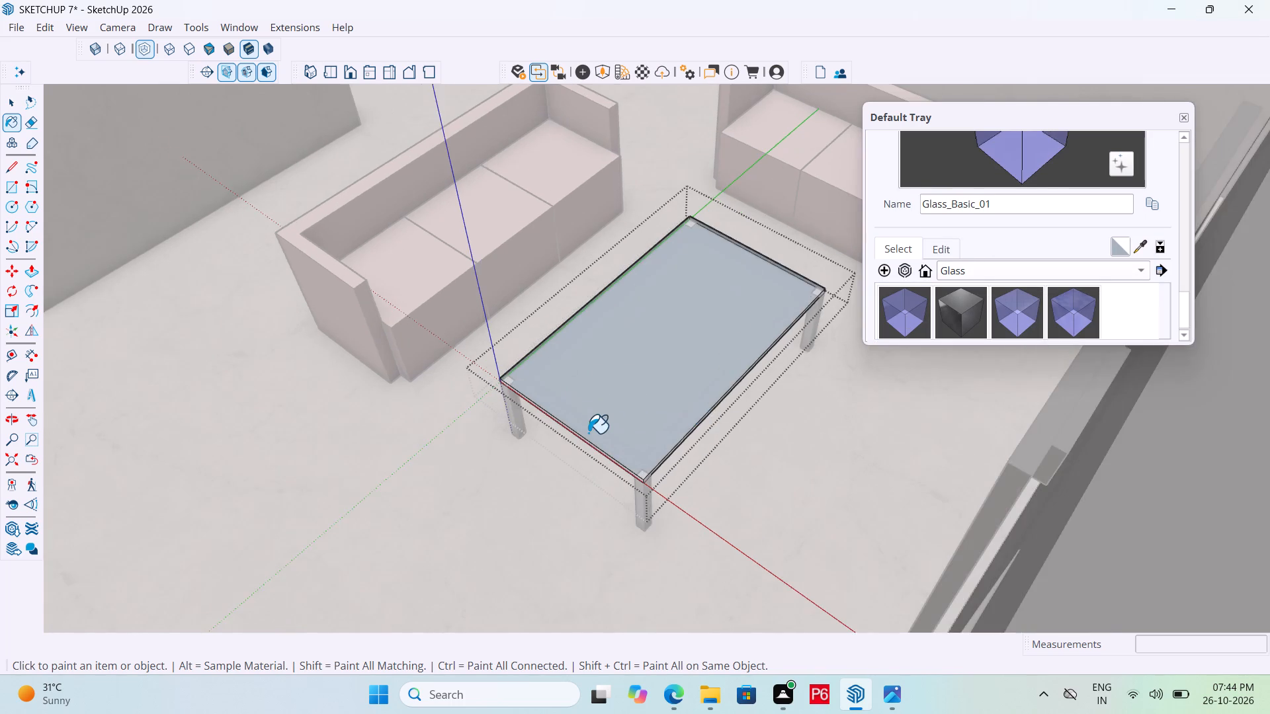
{"action": "scroll", "coordinate": [588, 436], "scroll_direction": "up", "scroll_amount": 5}
{"action": "middle_click_drag", "start_coordinate": [588, 489], "coordinate": [698, 188]}
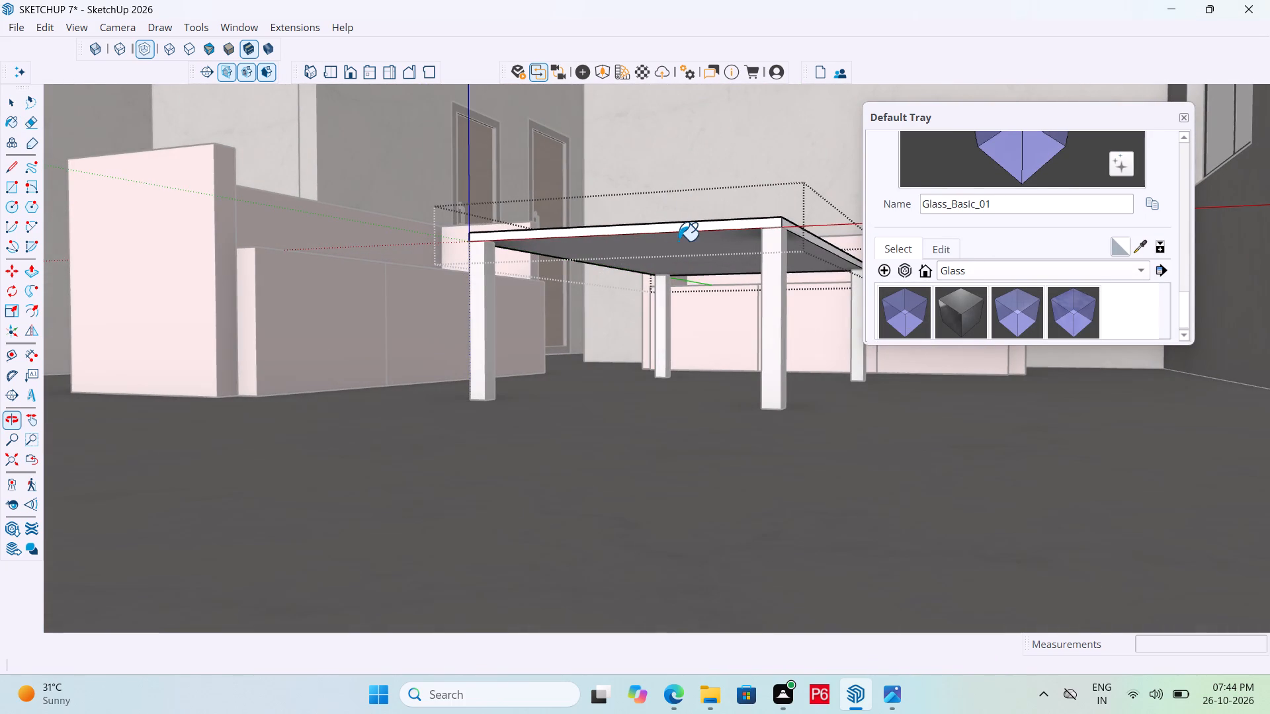
{"action": "left_click", "coordinate": [689, 242]}
Paint the tabletop's four thin side faces with the Glass_Basic_01 material.
{"action": "middle_click_drag", "start_coordinate": [791, 234], "coordinate": [681, 517]}
{"action": "scroll", "coordinate": [791, 237], "scroll_direction": "down", "scroll_amount": 1}
{"action": "scroll", "coordinate": [652, 508], "scroll_direction": "up", "scroll_amount": 4}
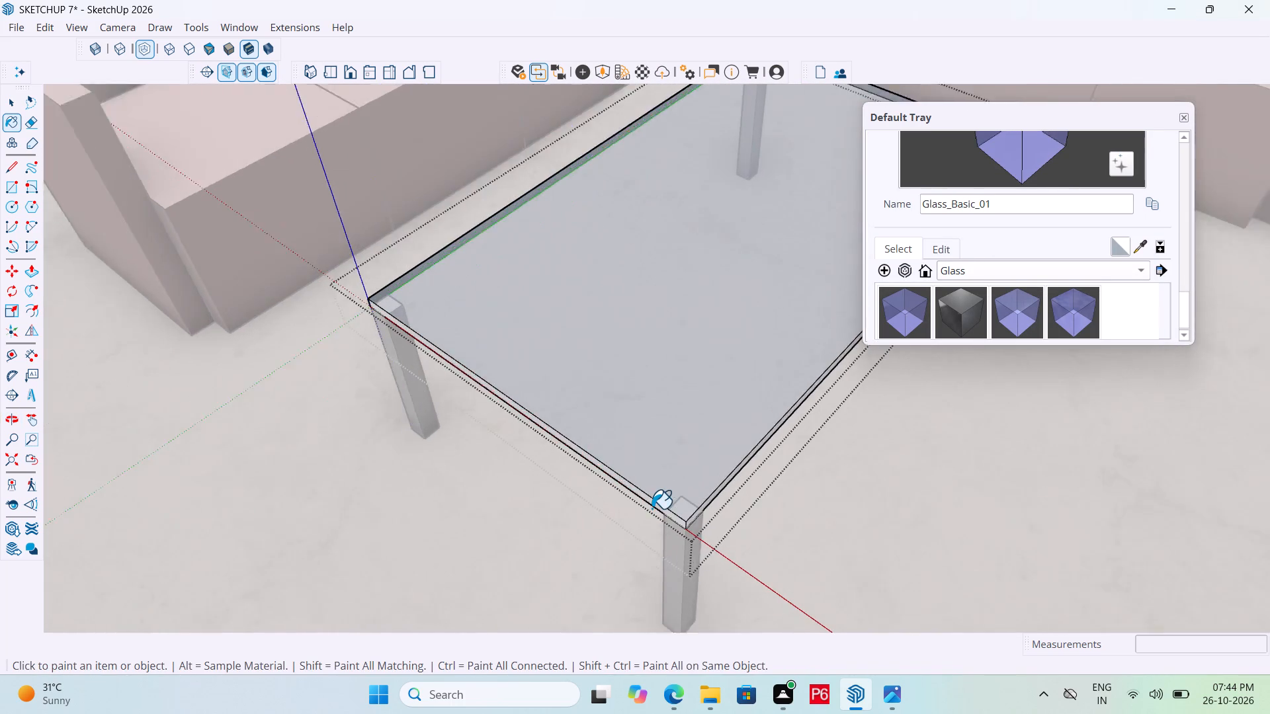
{"action": "scroll", "coordinate": [652, 508], "scroll_direction": "up", "scroll_amount": 6}
{"action": "left_click", "coordinate": [646, 496]}
{"action": "middle_click_drag", "start_coordinate": [772, 500], "coordinate": [622, 471]}
{"action": "left_click", "coordinate": [622, 465]}
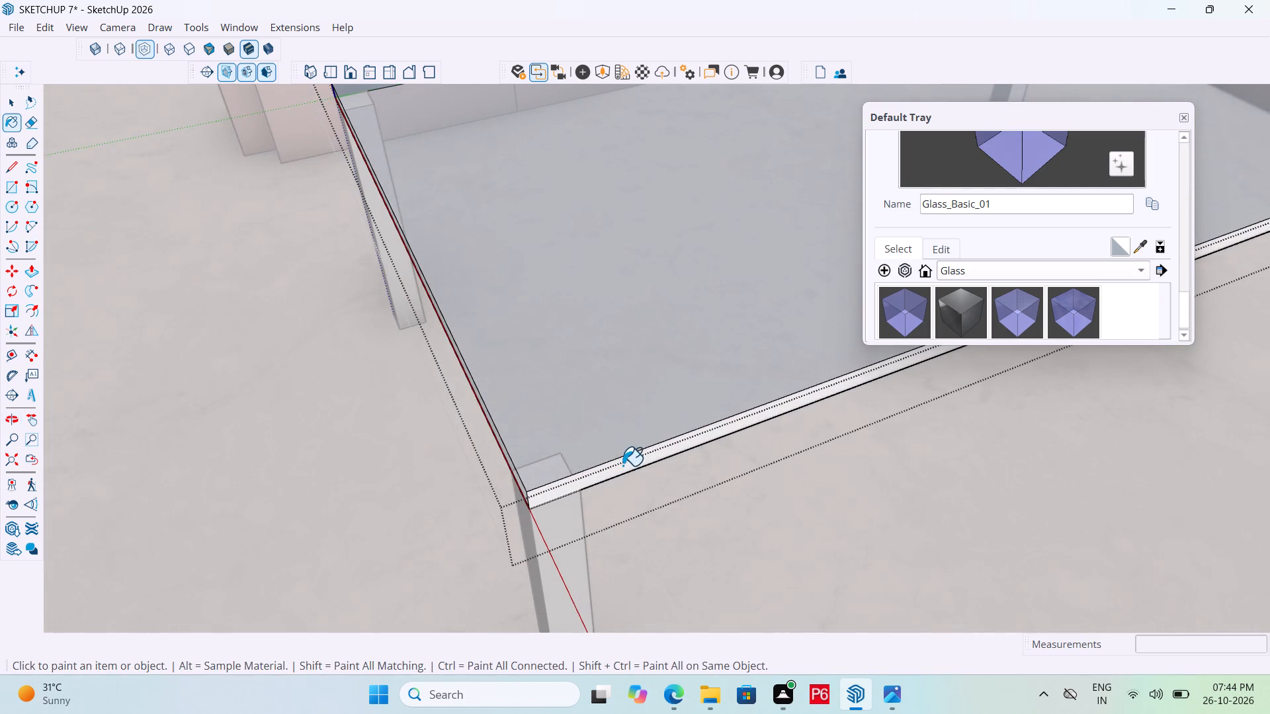
{"action": "scroll", "coordinate": [505, 588], "scroll_direction": "down", "scroll_amount": 6}
{"action": "scroll", "coordinate": [1065, 512], "scroll_direction": "down", "scroll_amount": 1}
{"action": "middle_click_drag", "start_coordinate": [1065, 512], "coordinate": [464, 518]}
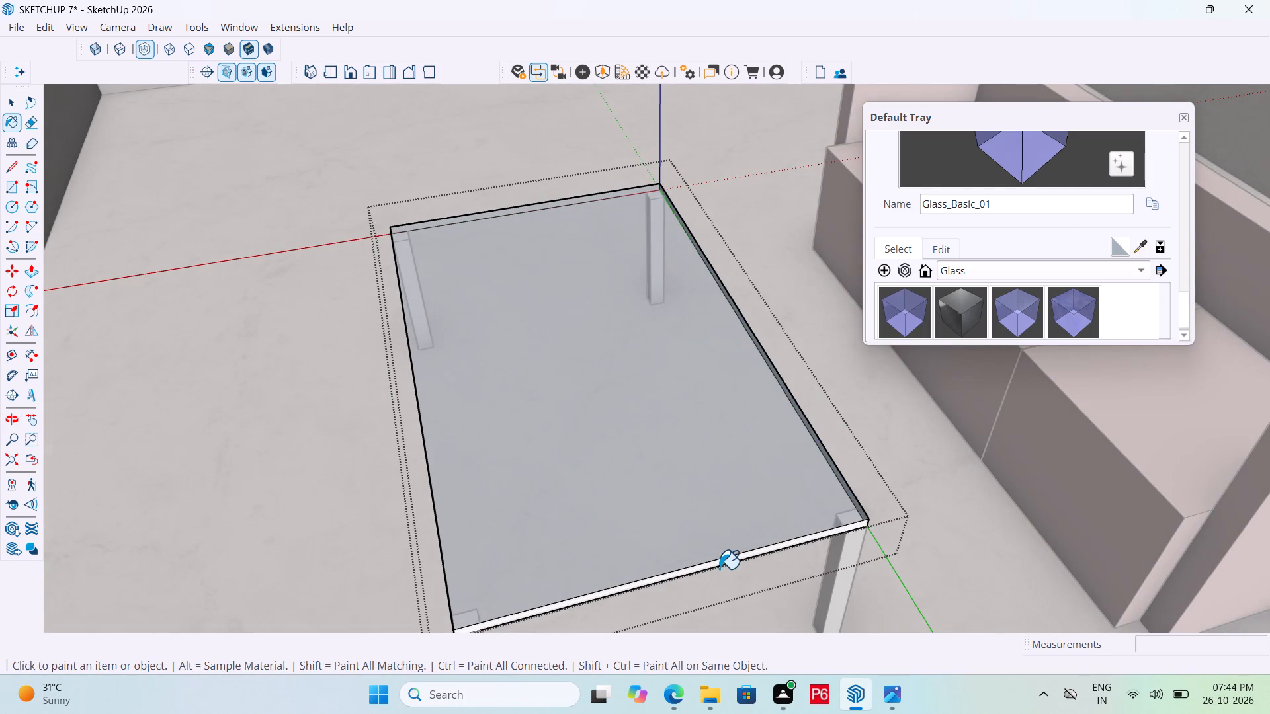
{"action": "left_click", "coordinate": [725, 561]}
{"action": "middle_click_drag", "start_coordinate": [875, 547], "coordinate": [372, 565]}
{"action": "scroll", "coordinate": [392, 434], "scroll_direction": "up", "scroll_amount": 3}
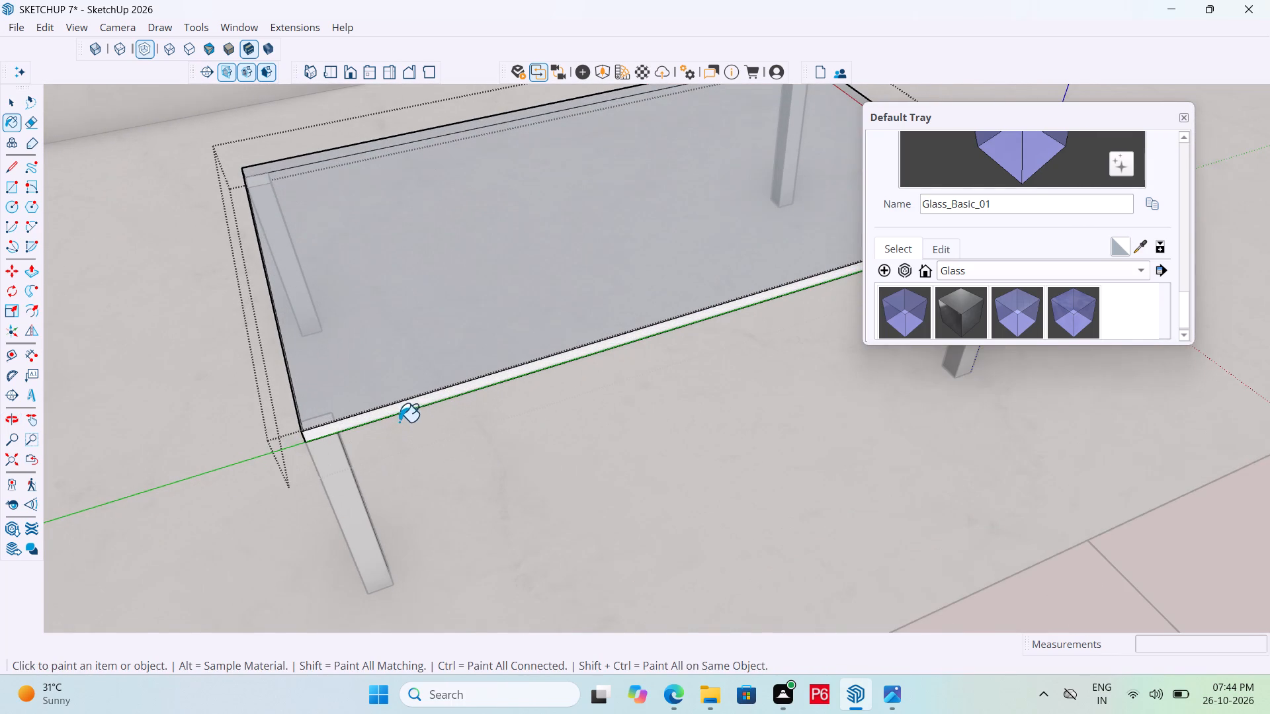
{"action": "left_click", "coordinate": [423, 398]}
Finish painting and exit the table group's editing mode.
{"action": "scroll", "coordinate": [664, 468], "scroll_direction": "down", "scroll_amount": 18}
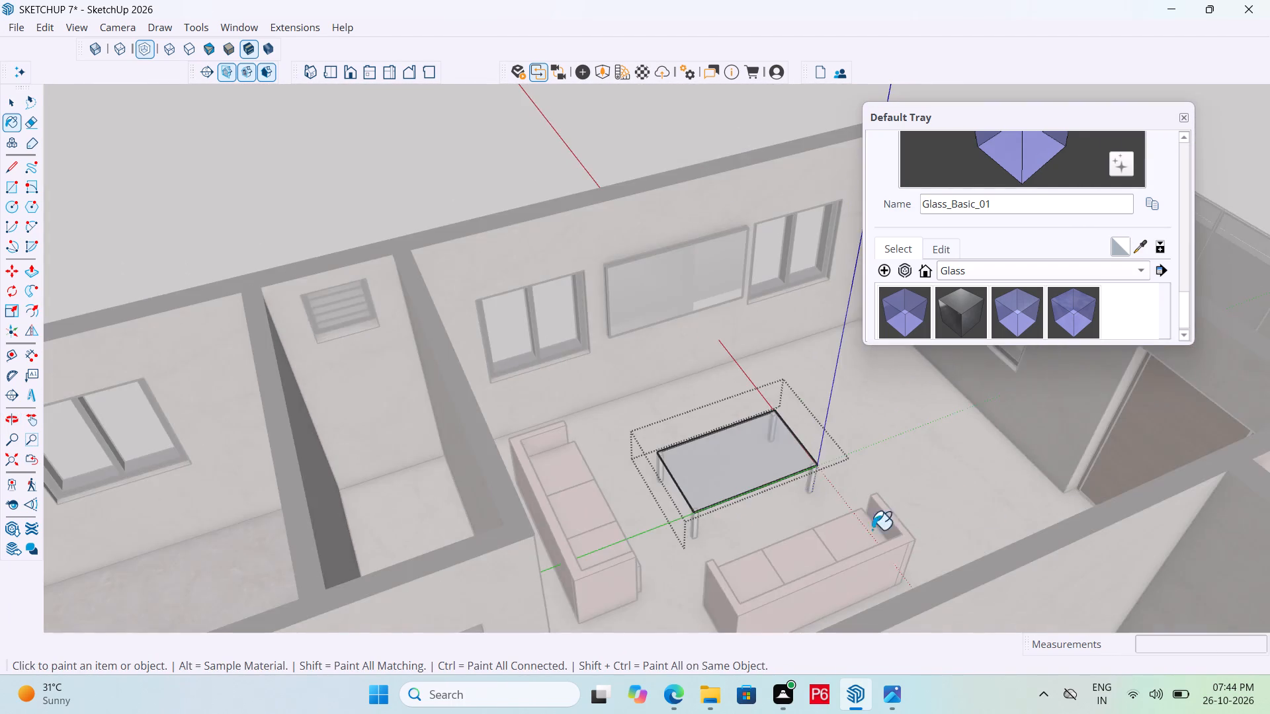
{"action": "middle_click_drag", "start_coordinate": [982, 523], "coordinate": [345, 495]}
{"action": "key", "text": "space"}
{"action": "left_click", "coordinate": [1079, 420]}
Save the model with the finished glass-topped table in the living room.
{"action": "middle_click_drag", "start_coordinate": [689, 452], "coordinate": [495, 523]}
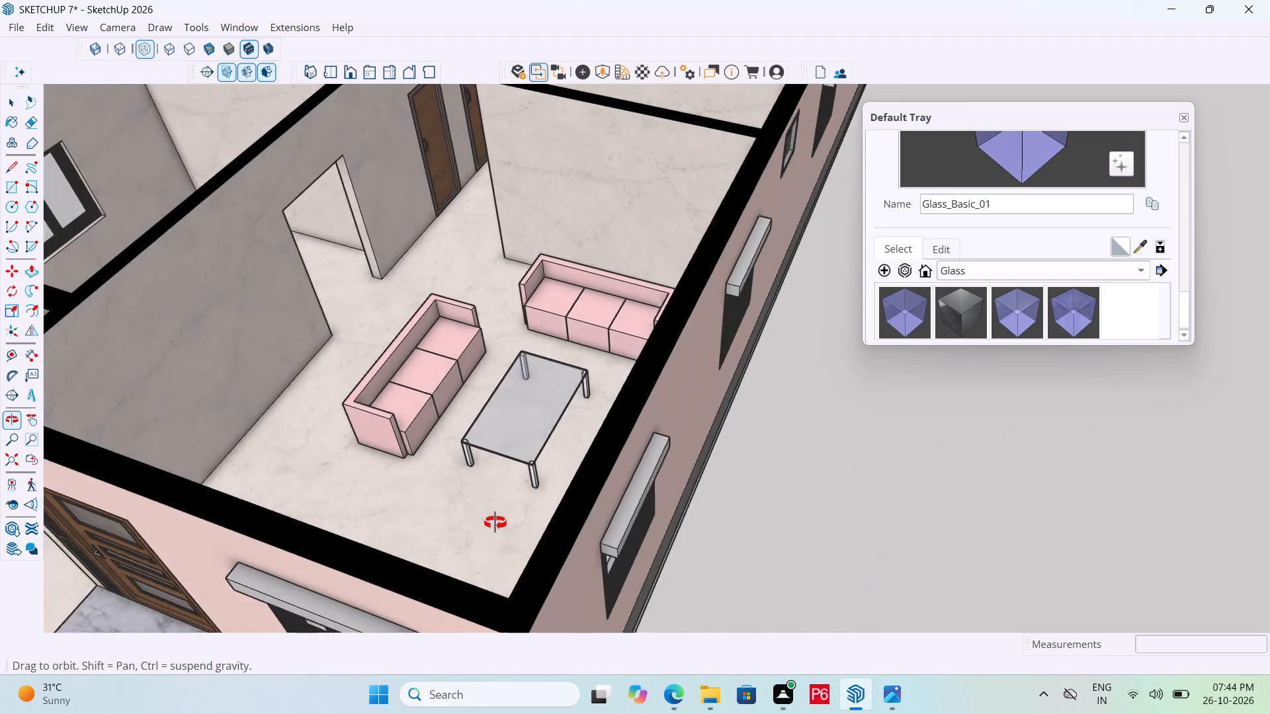
{"action": "middle_click_drag", "start_coordinate": [495, 523], "coordinate": [532, 536]}
{"action": "key", "text": "ctrl+s"}
{"action": "key", "text": "ctrl+s"}
{"action": "key", "text": "ctrl+s"}
{"action": "key", "text": "ctrl+s"}
{"action": "key", "text": "ctrl+s"}
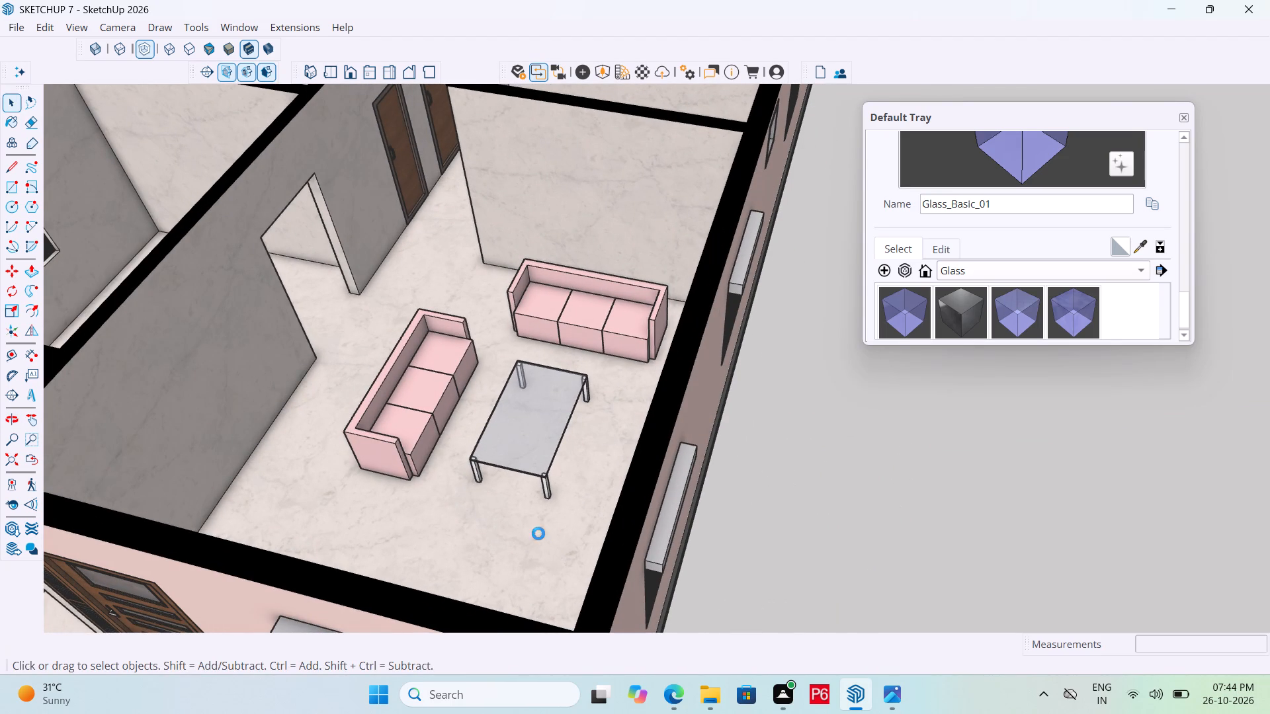
{"action": "key", "text": "ctrl+s"}
{"action": "key", "text": "ctrl+s"}
{"action": "key", "text": "ctrl+s"}
{"action": "key", "text": "ctrl+s"}
{"action": "key", "text": "ctrl+s"}
{"action": "key", "text": "ctrl+s"}
{"action": "scroll", "coordinate": [760, 484], "scroll_direction": "down", "scroll_amount": 3}
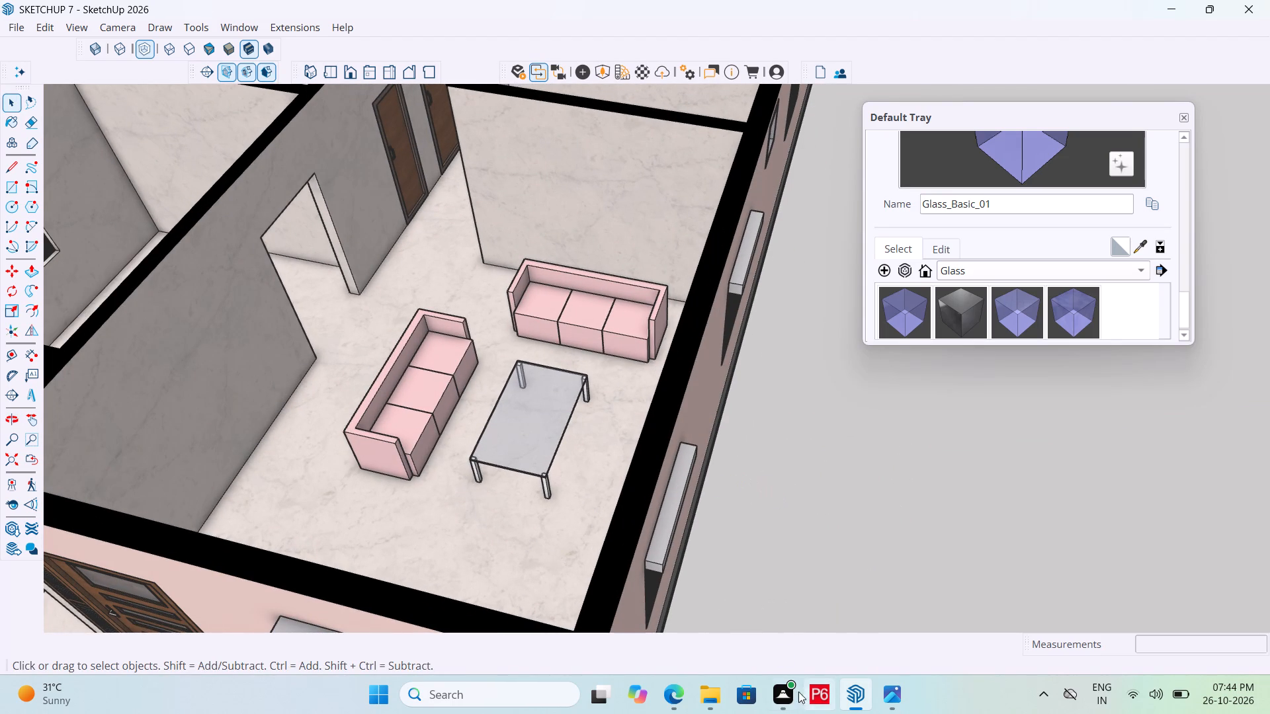
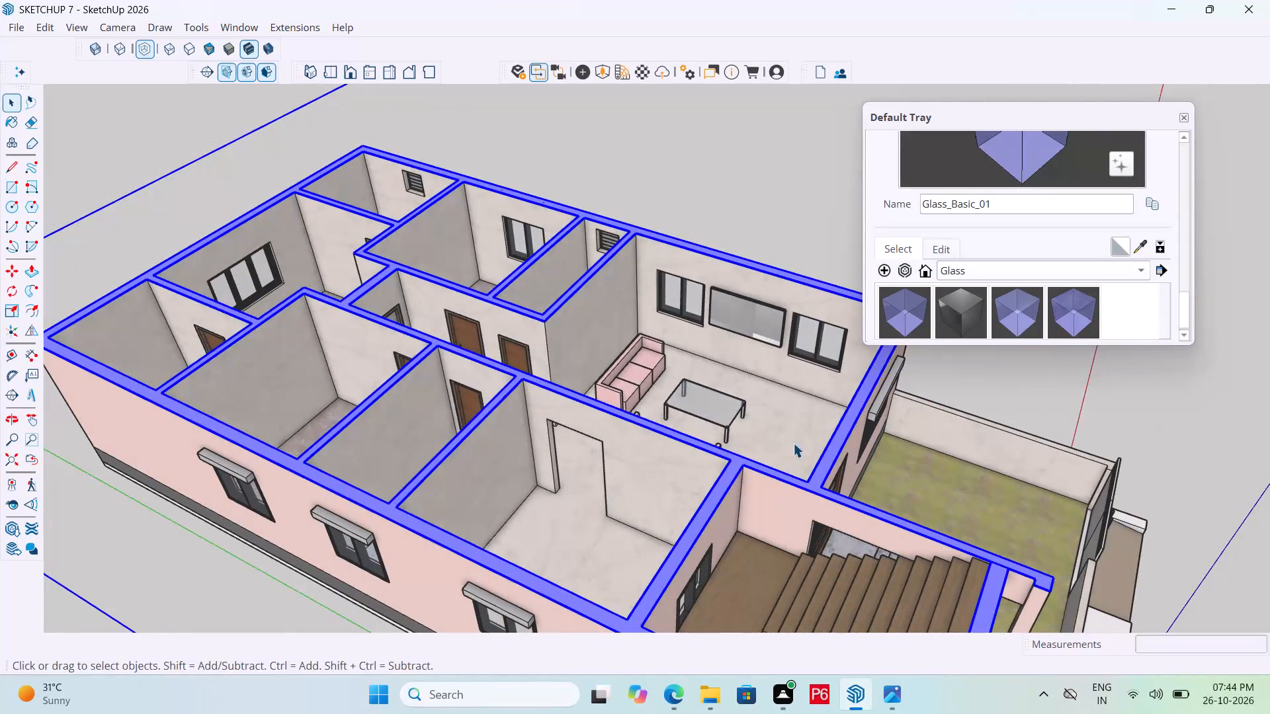
Examine the furnished living room and the neighbouring rooms from several angles and from above.
{"action": "middle_click_drag", "start_coordinate": [785, 446], "coordinate": [1045, 484]}
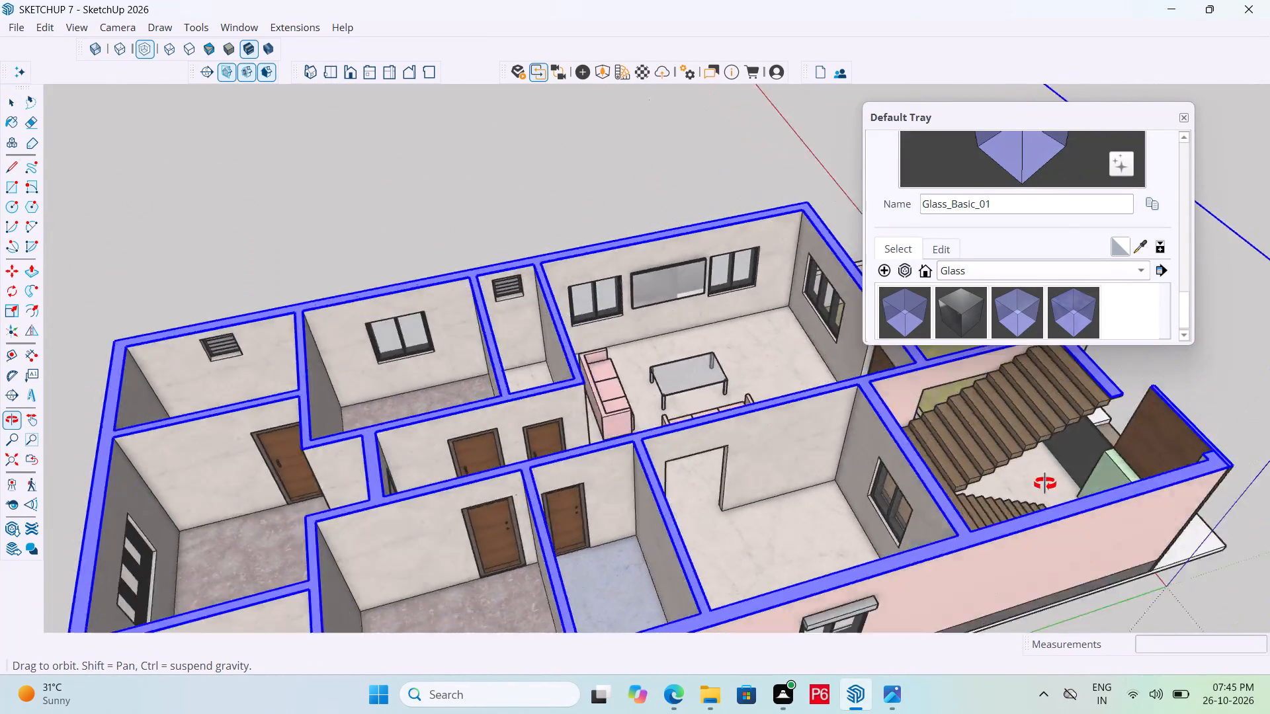
{"action": "middle_click_drag", "start_coordinate": [1045, 484], "coordinate": [278, 505]}
{"action": "middle_click_drag", "start_coordinate": [790, 478], "coordinate": [591, 487]}
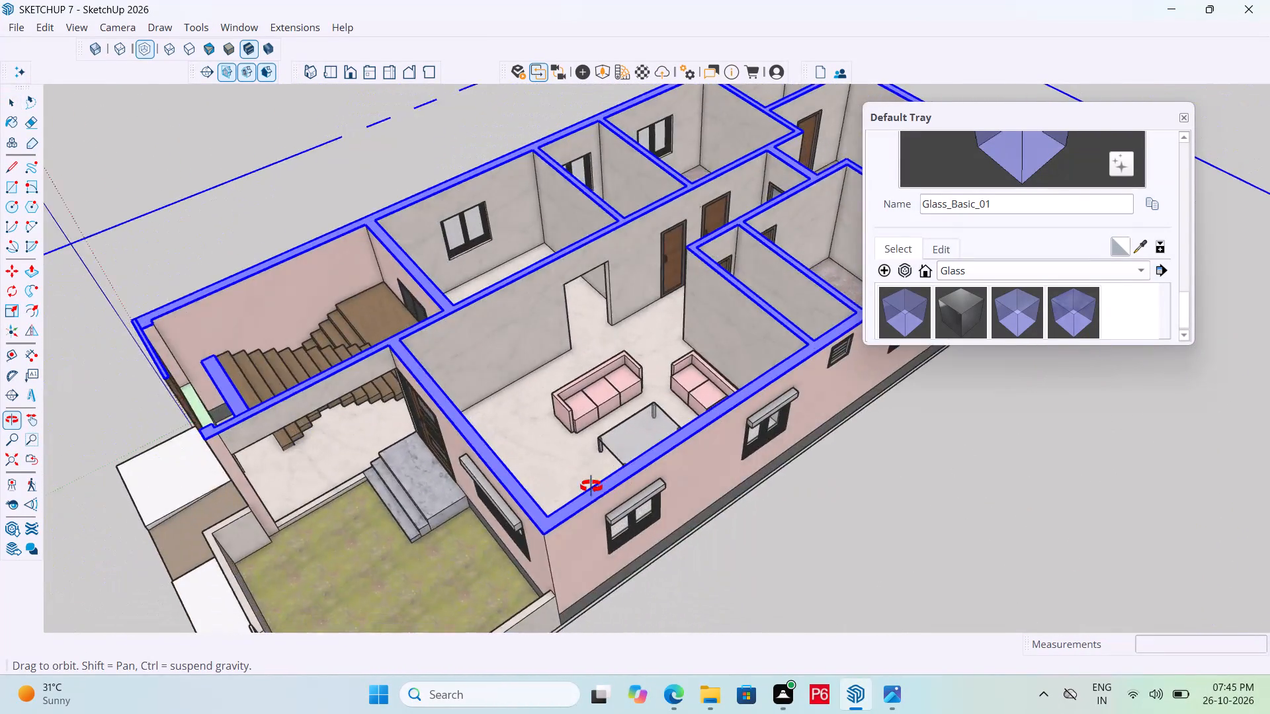
{"action": "middle_click_drag", "start_coordinate": [591, 487], "coordinate": [824, 522]}
{"action": "scroll", "coordinate": [876, 459], "scroll_direction": "down", "scroll_amount": 3}
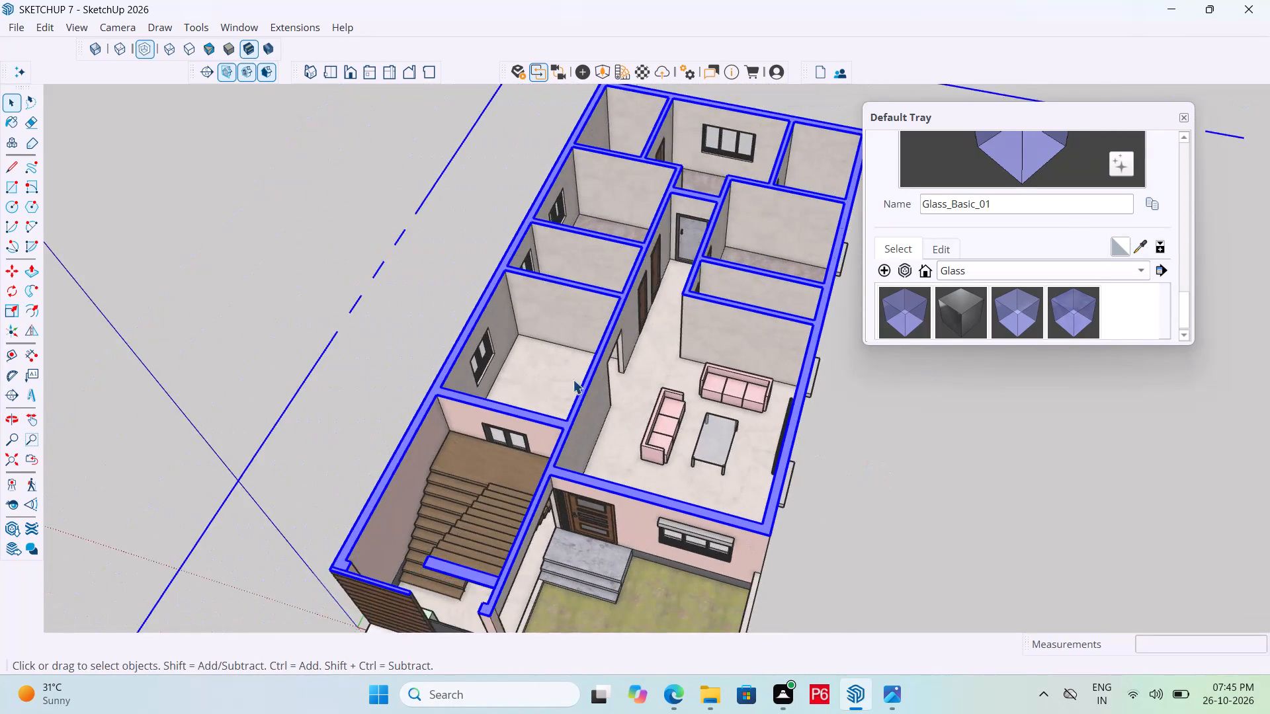
{"action": "middle_click_drag", "start_coordinate": [572, 379], "coordinate": [625, 520]}
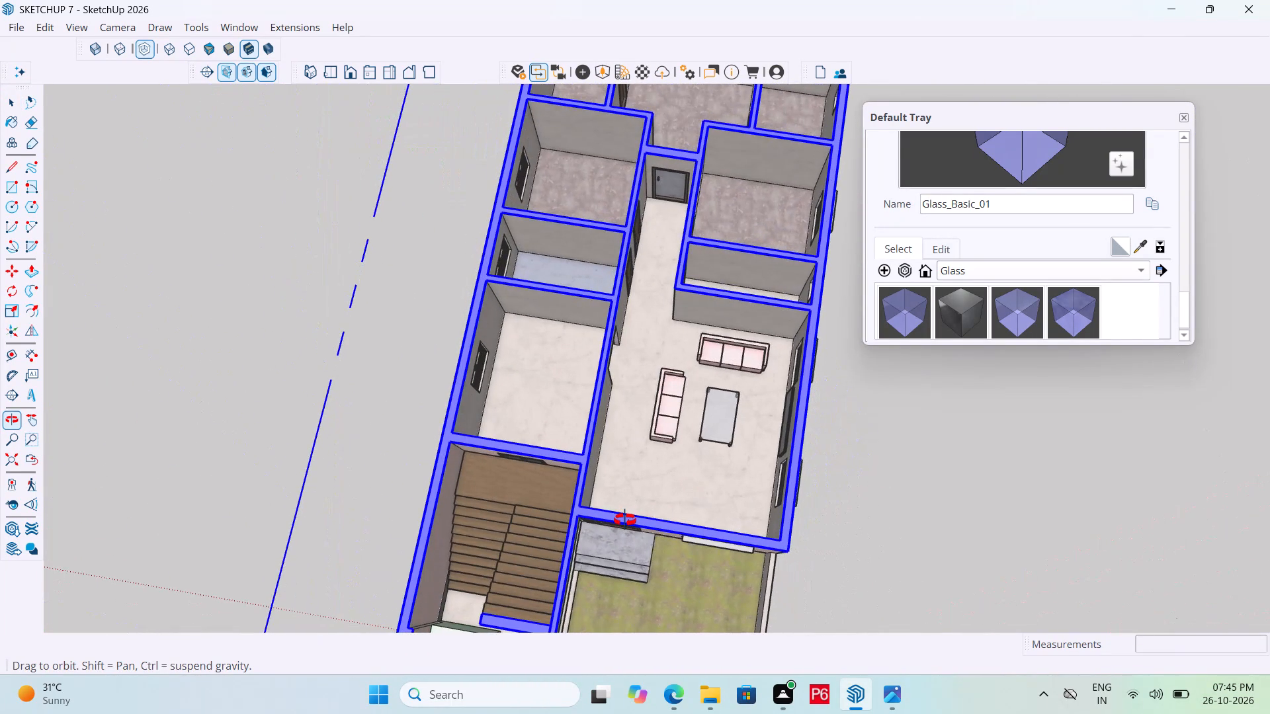
{"action": "middle_click_drag", "start_coordinate": [625, 520], "coordinate": [867, 505]}
{"action": "middle_click", "coordinate": [867, 505]}
{"action": "middle_click", "coordinate": [867, 505]}
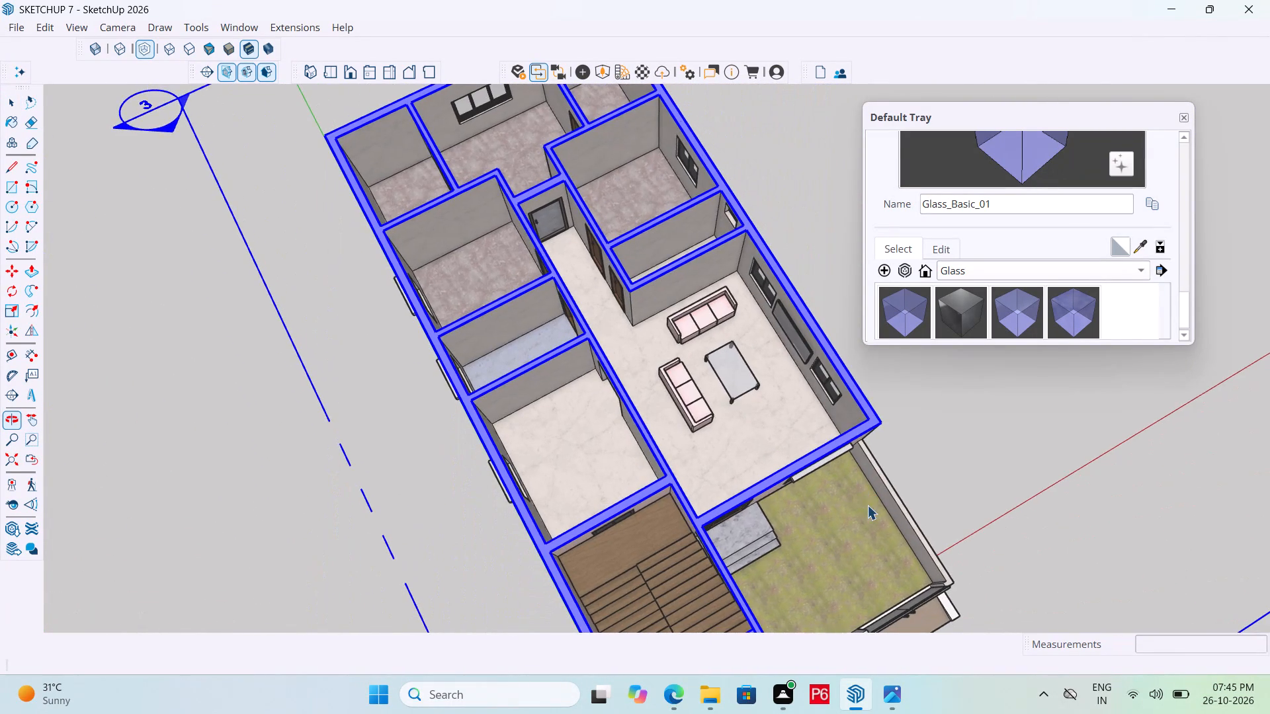
{"action": "middle_click", "coordinate": [867, 505]}
{"action": "middle_click", "coordinate": [867, 505]}
{"action": "middle_click_drag", "start_coordinate": [867, 505], "coordinate": [819, 497]}
{"action": "scroll", "coordinate": [924, 445], "scroll_direction": "down", "scroll_amount": 7}
{"action": "scroll", "coordinate": [671, 388], "scroll_direction": "up", "scroll_amount": 2}
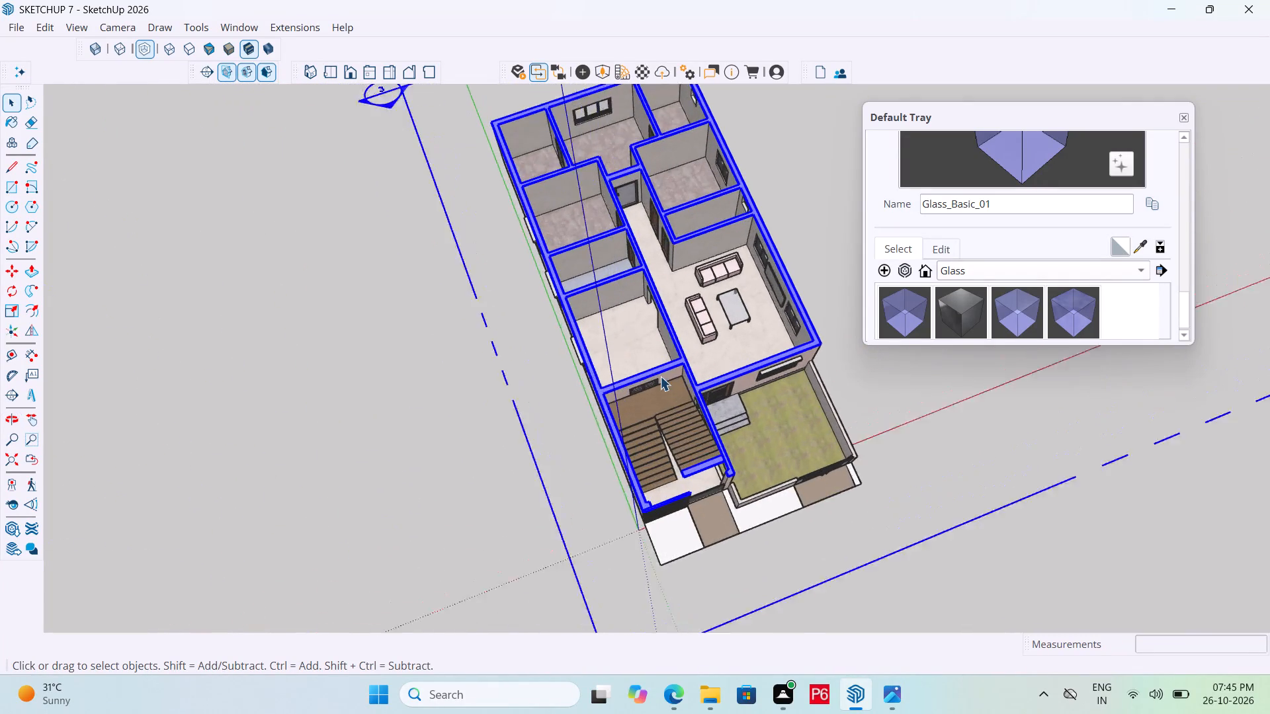
{"action": "scroll", "coordinate": [660, 376], "scroll_direction": "up", "scroll_amount": 2}
{"action": "scroll", "coordinate": [396, 420], "scroll_direction": "down", "scroll_amount": 1}
{"action": "middle_click_drag", "start_coordinate": [773, 402], "coordinate": [511, 407]}
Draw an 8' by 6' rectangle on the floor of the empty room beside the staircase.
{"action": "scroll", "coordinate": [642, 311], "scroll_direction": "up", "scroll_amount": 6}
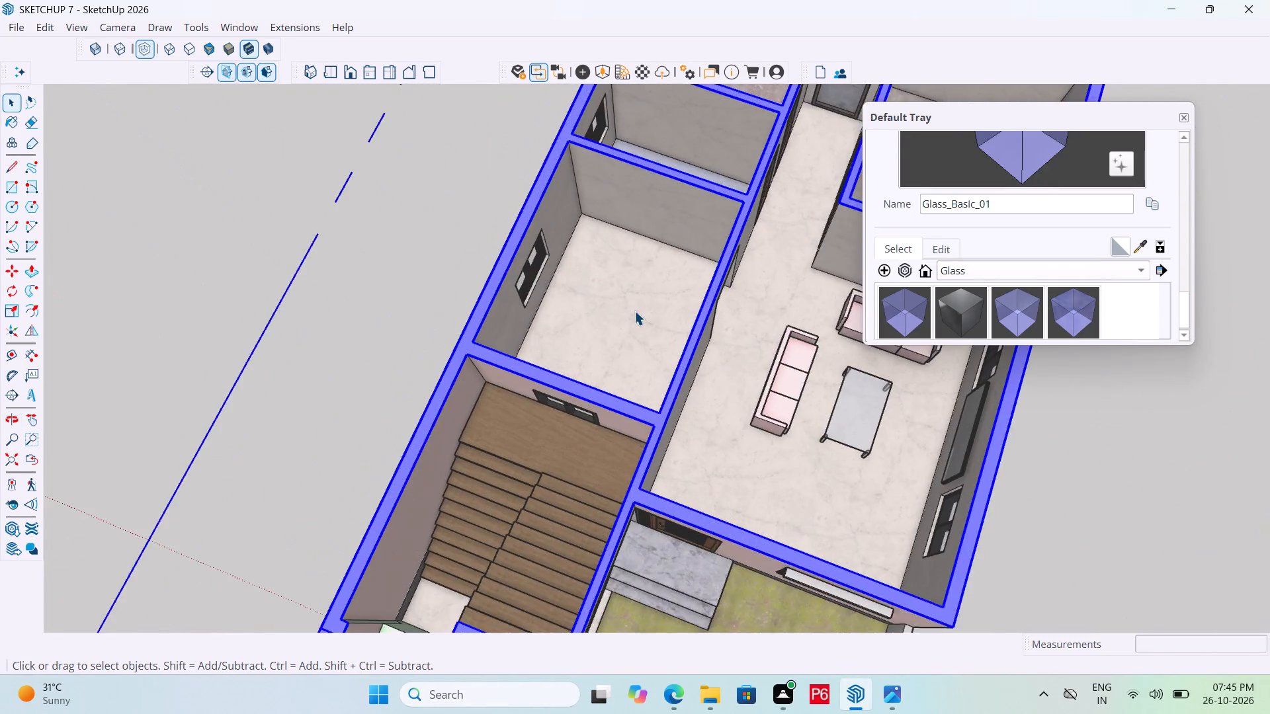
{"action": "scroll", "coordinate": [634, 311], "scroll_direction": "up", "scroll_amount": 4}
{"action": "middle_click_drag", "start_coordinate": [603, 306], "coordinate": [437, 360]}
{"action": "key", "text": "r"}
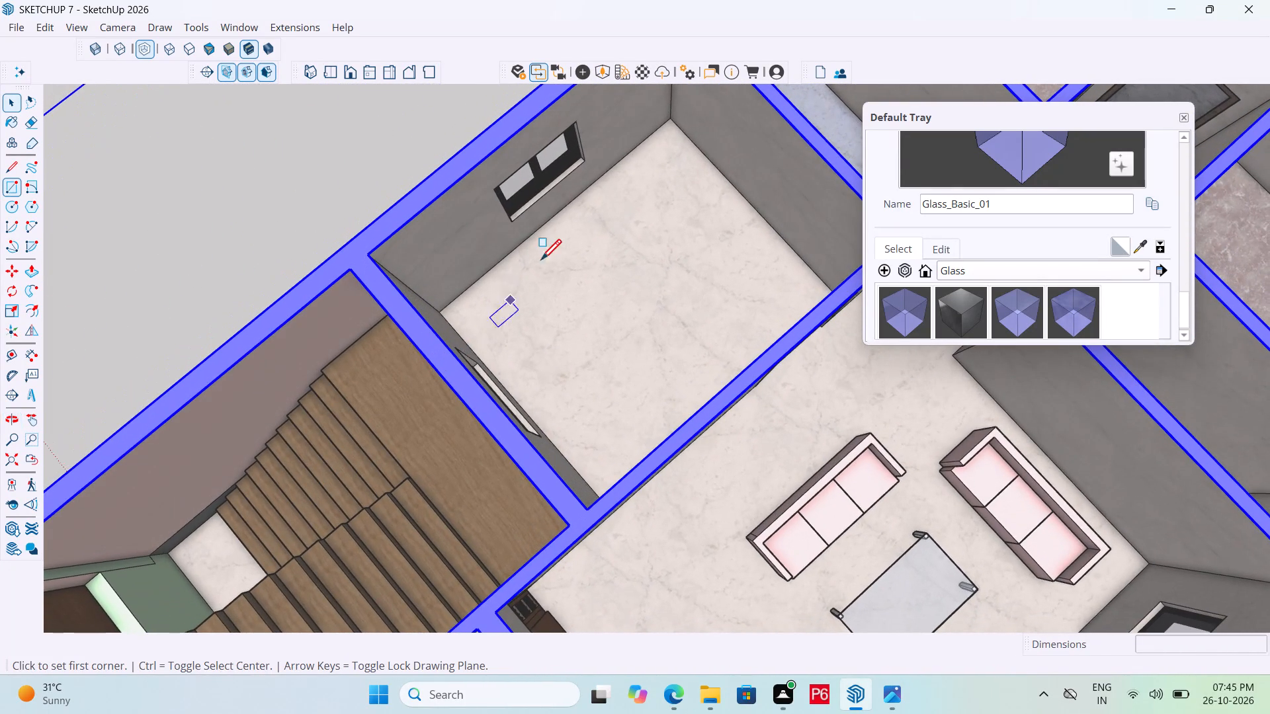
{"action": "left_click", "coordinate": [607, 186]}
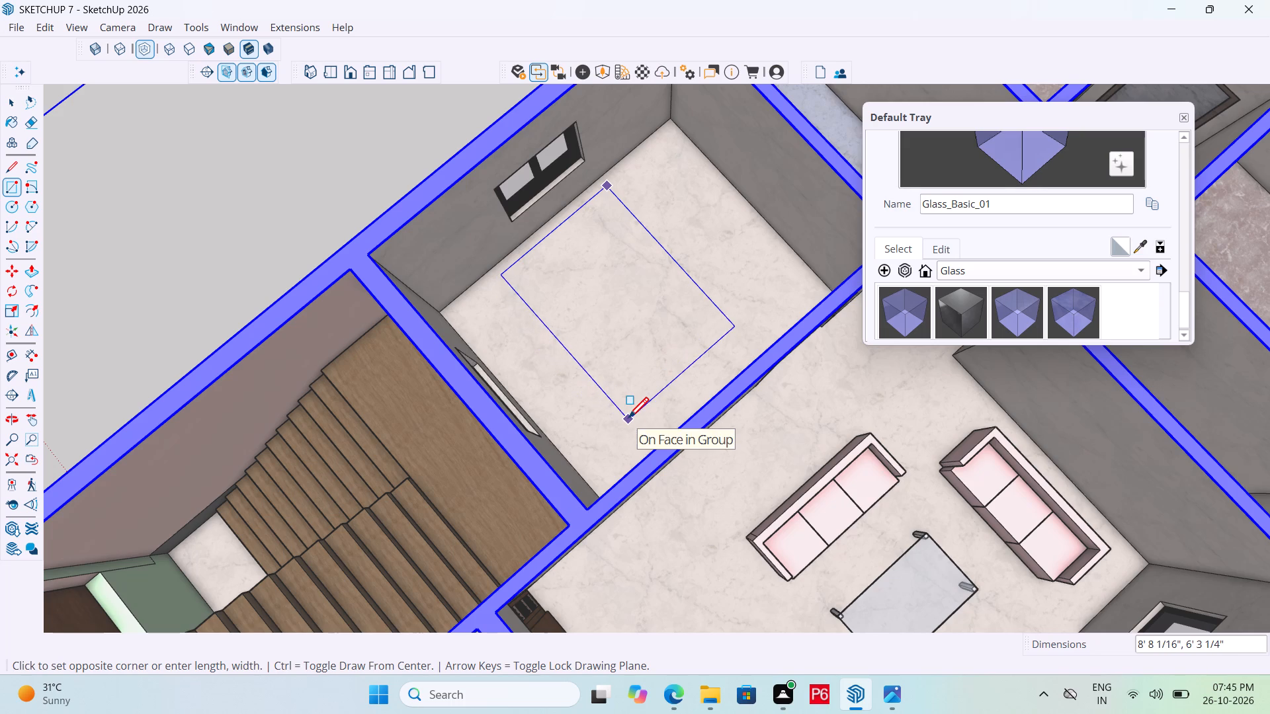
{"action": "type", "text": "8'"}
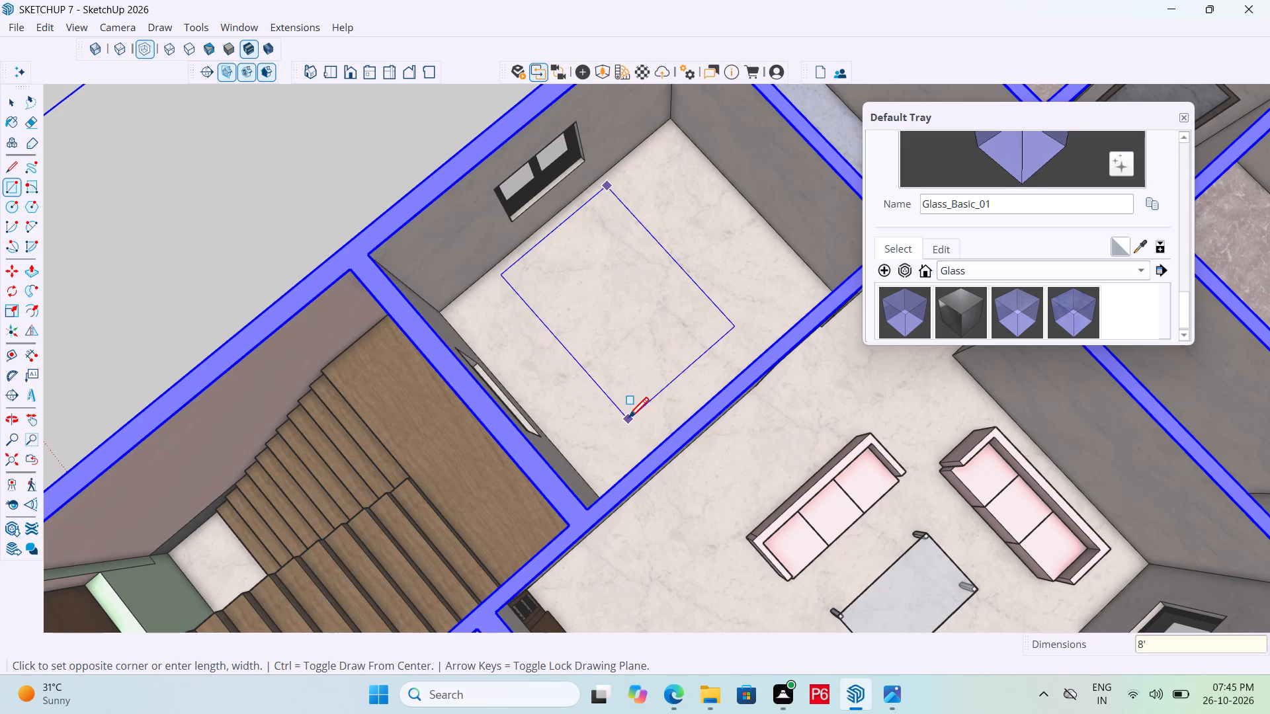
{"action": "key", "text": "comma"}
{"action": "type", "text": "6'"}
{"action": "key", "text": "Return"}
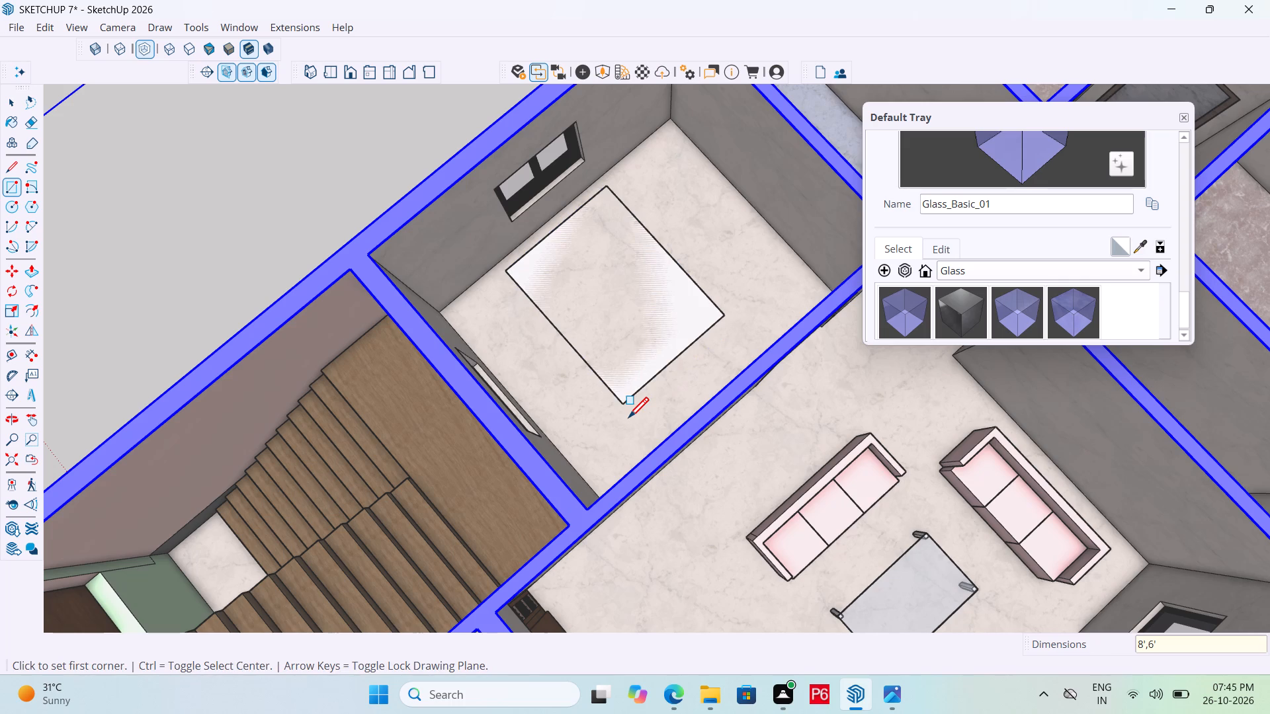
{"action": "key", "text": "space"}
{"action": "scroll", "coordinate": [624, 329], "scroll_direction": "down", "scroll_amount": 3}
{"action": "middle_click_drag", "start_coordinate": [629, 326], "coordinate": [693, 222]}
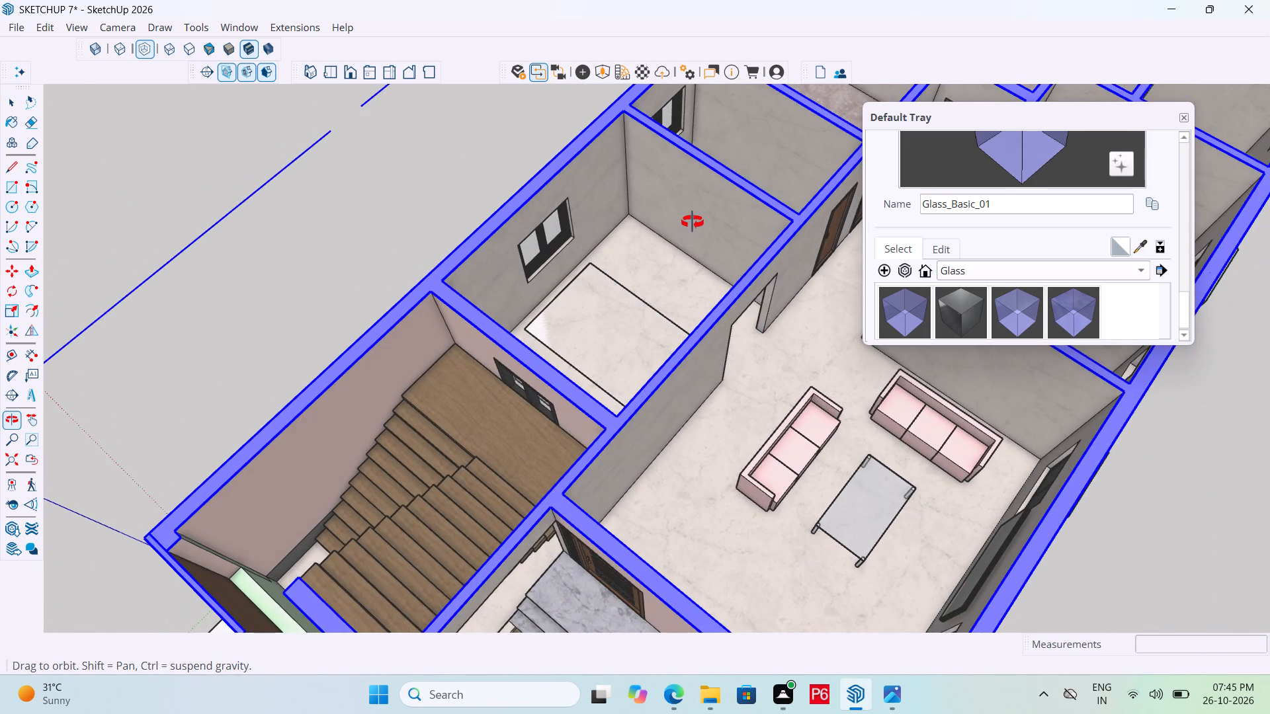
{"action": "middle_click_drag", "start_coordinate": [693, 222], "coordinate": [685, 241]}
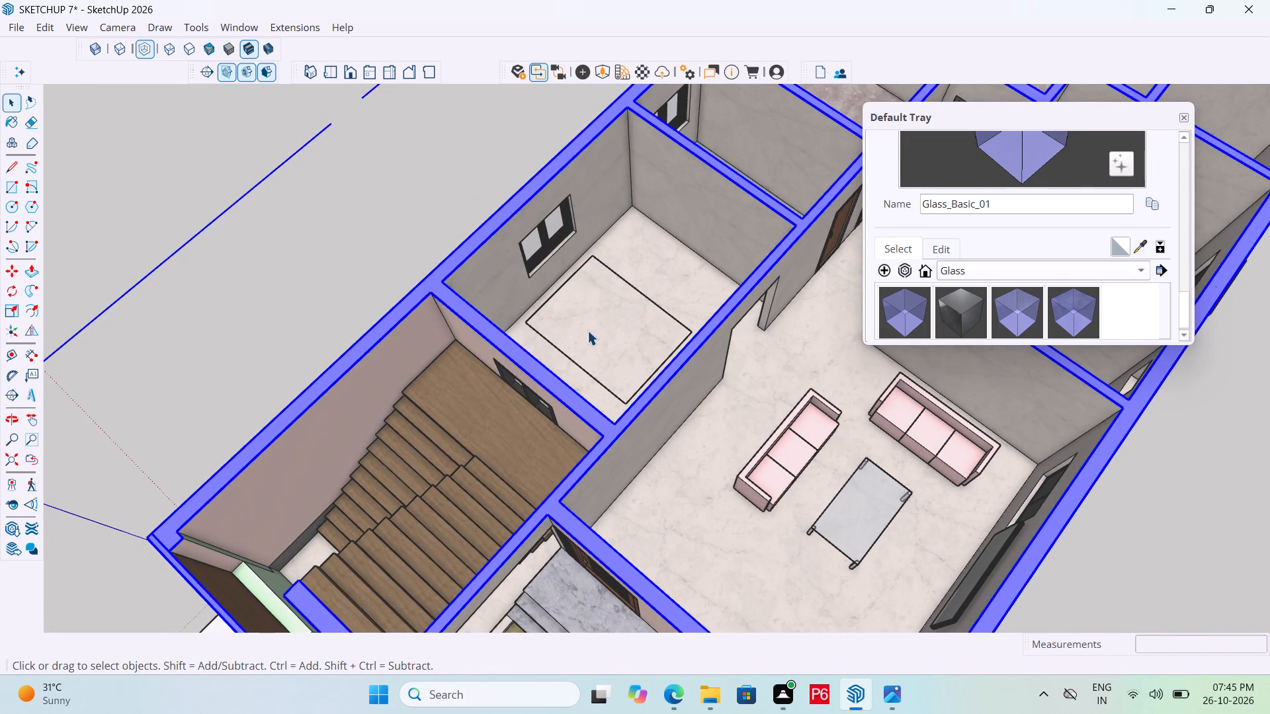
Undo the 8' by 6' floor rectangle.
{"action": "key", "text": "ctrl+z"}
Place a guide line on the empty room's floor, 2' from the base of the exterior window wall.
{"action": "middle_click_drag", "start_coordinate": [646, 298], "coordinate": [593, 357]}
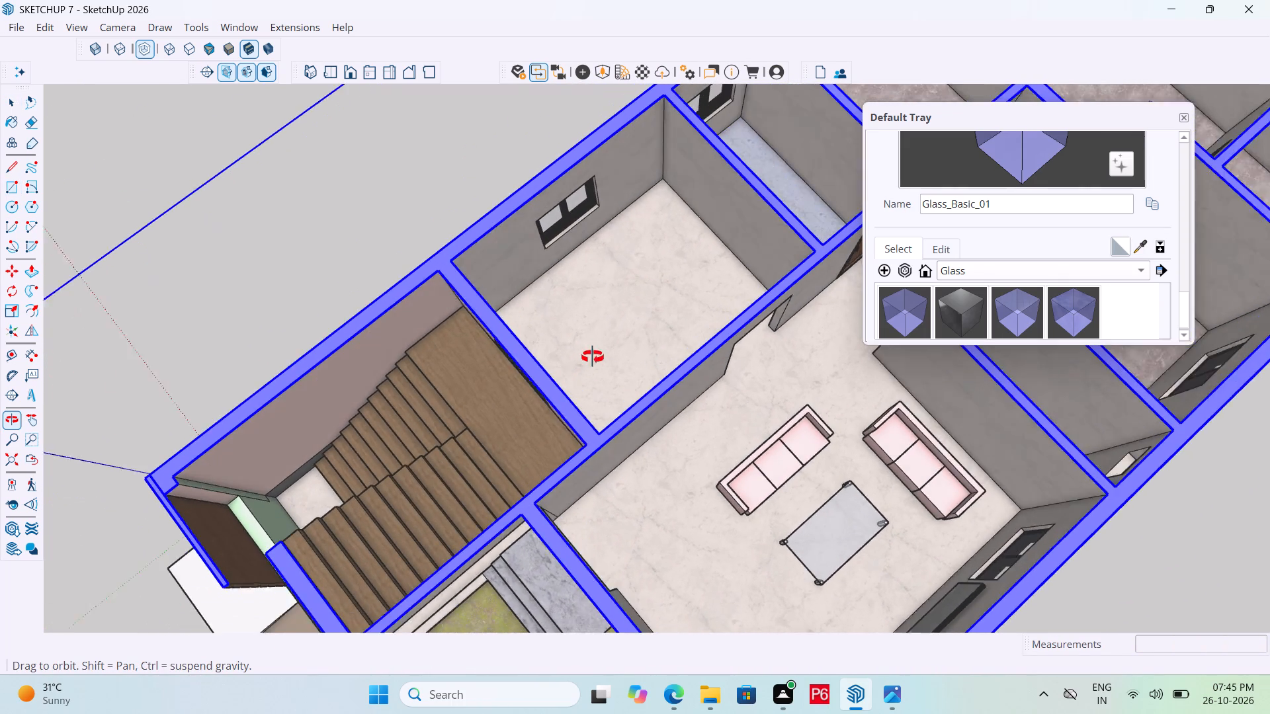
{"action": "middle_click_drag", "start_coordinate": [593, 357], "coordinate": [620, 364]}
{"action": "middle_click_drag", "start_coordinate": [593, 335], "coordinate": [300, 329]}
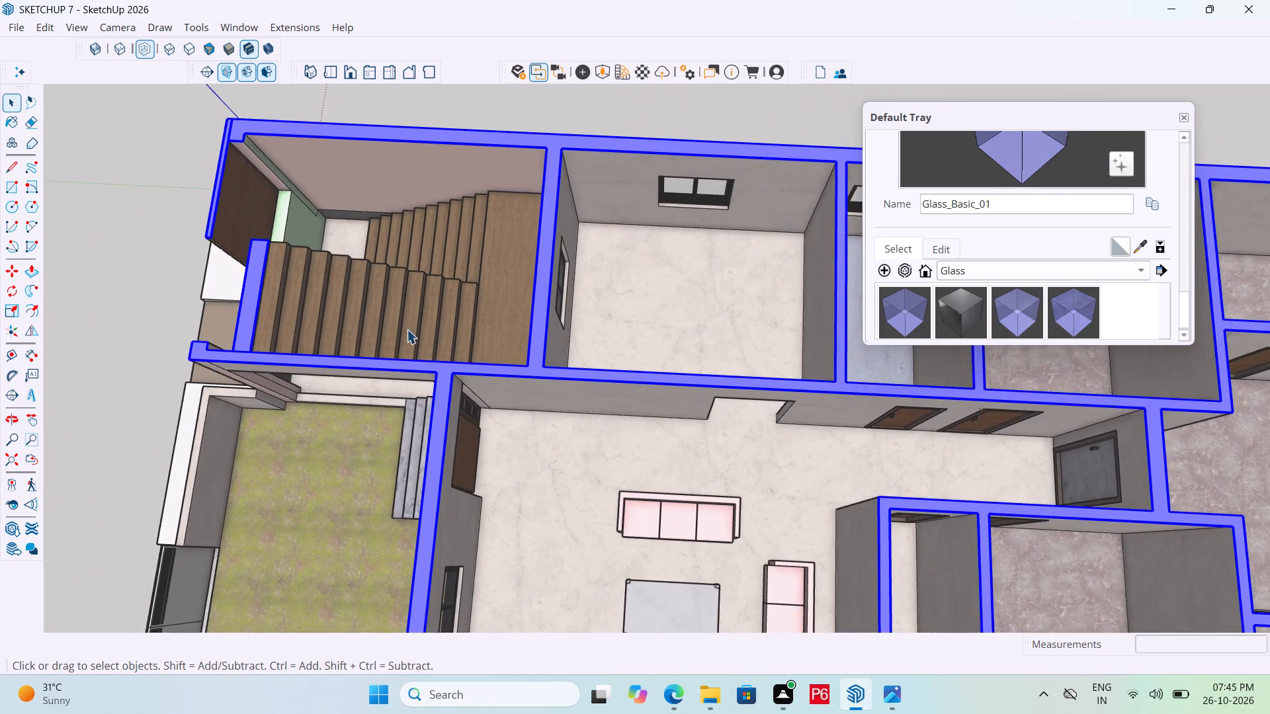
{"action": "scroll", "coordinate": [364, 442], "scroll_direction": "down", "scroll_amount": 4}
{"action": "middle_click_drag", "start_coordinate": [585, 372], "coordinate": [547, 282]}
{"action": "scroll", "coordinate": [547, 282], "scroll_direction": "up", "scroll_amount": 1}
{"action": "scroll", "coordinate": [604, 343], "scroll_direction": "up", "scroll_amount": 4}
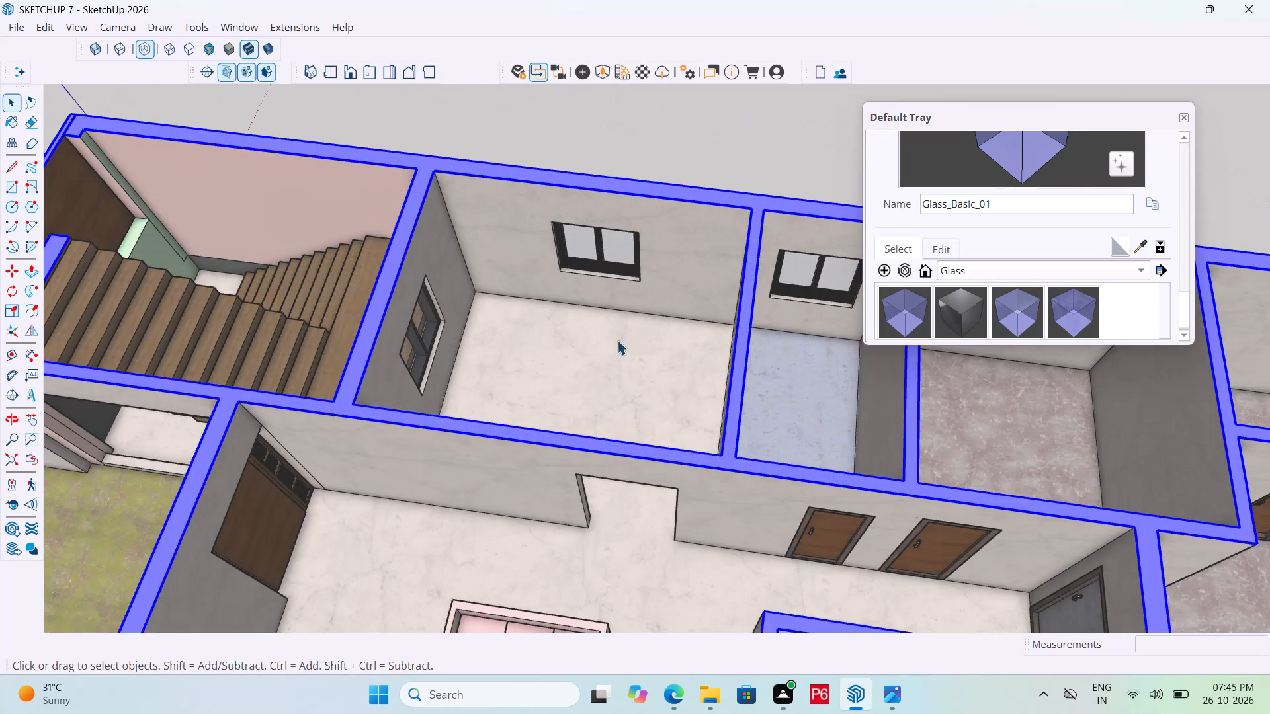
{"action": "scroll", "coordinate": [617, 340], "scroll_direction": "up", "scroll_amount": 1}
{"action": "key", "text": "space"}
{"action": "middle_click_drag", "start_coordinate": [603, 333], "coordinate": [581, 361]}
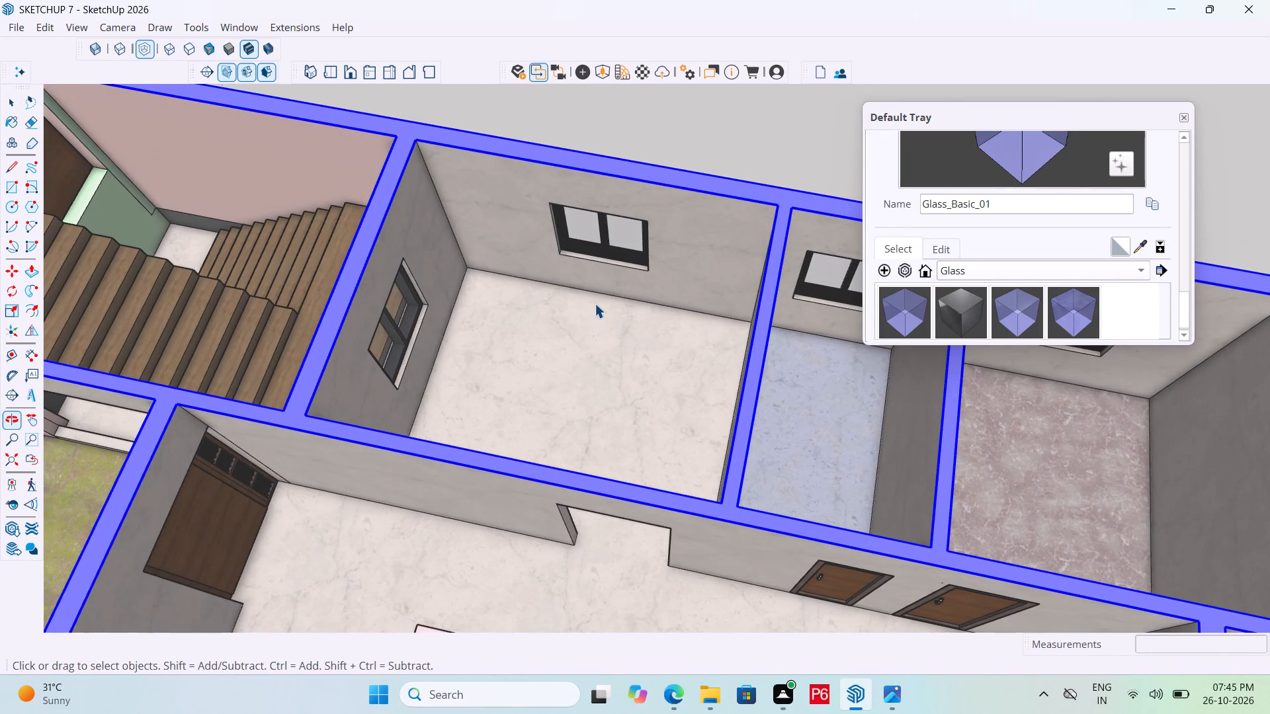
{"action": "key", "text": "t"}
{"action": "left_click", "coordinate": [609, 291]}
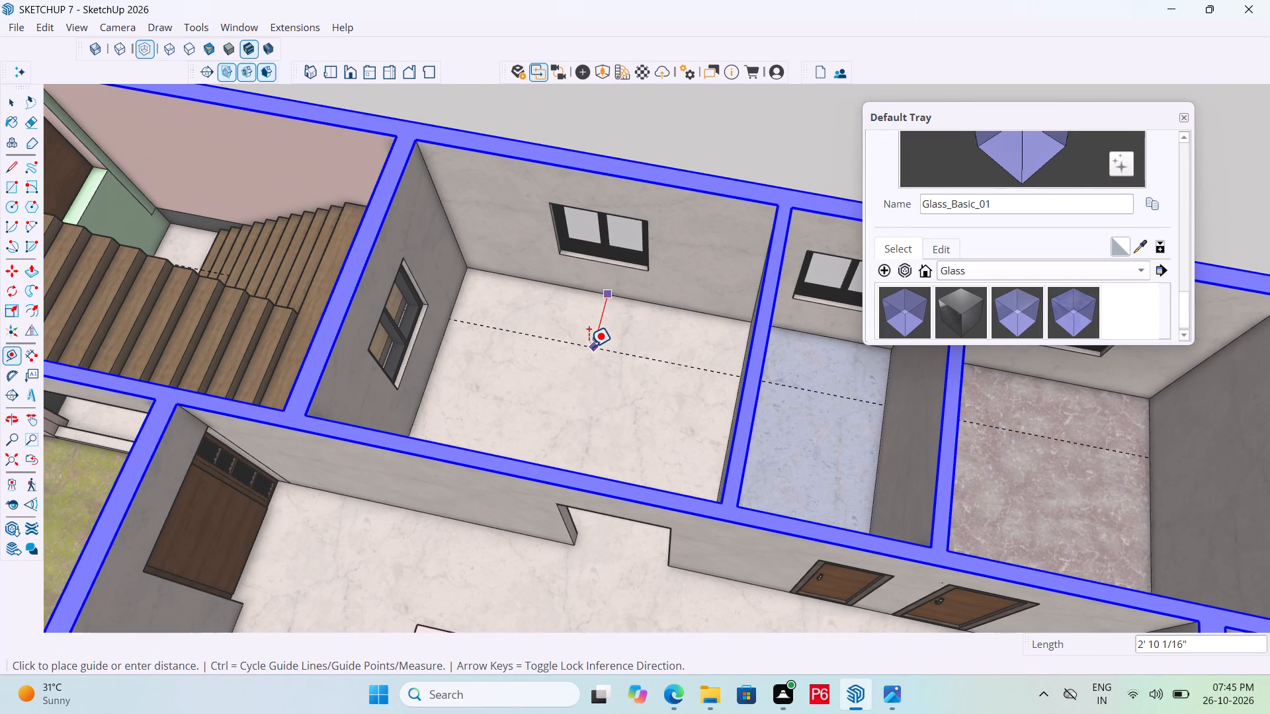
{"action": "type", "text": "2'"}
{"action": "key", "text": "Return"}
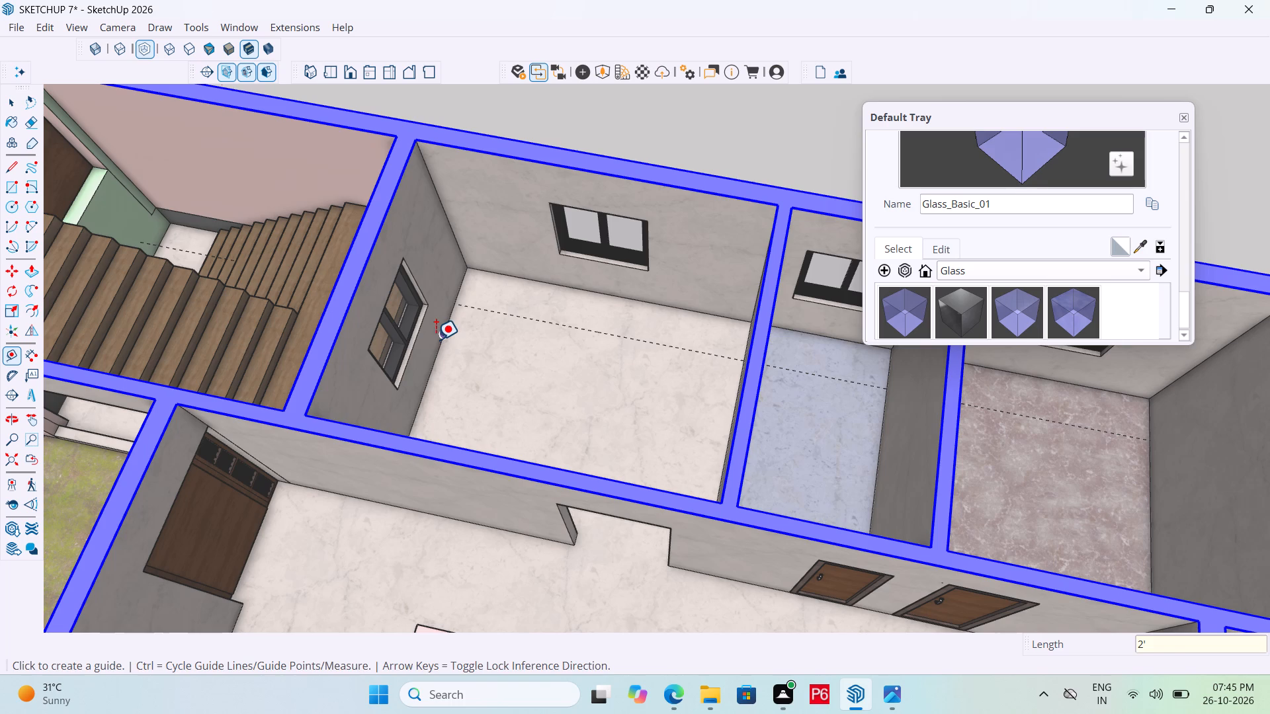
Place a second floor guide line 2' from the base of the wall shared with the staircase.
{"action": "left_click", "coordinate": [435, 340]}
{"action": "key", "text": "space"}
{"action": "scroll", "coordinate": [505, 365], "scroll_direction": "up", "scroll_amount": 4}
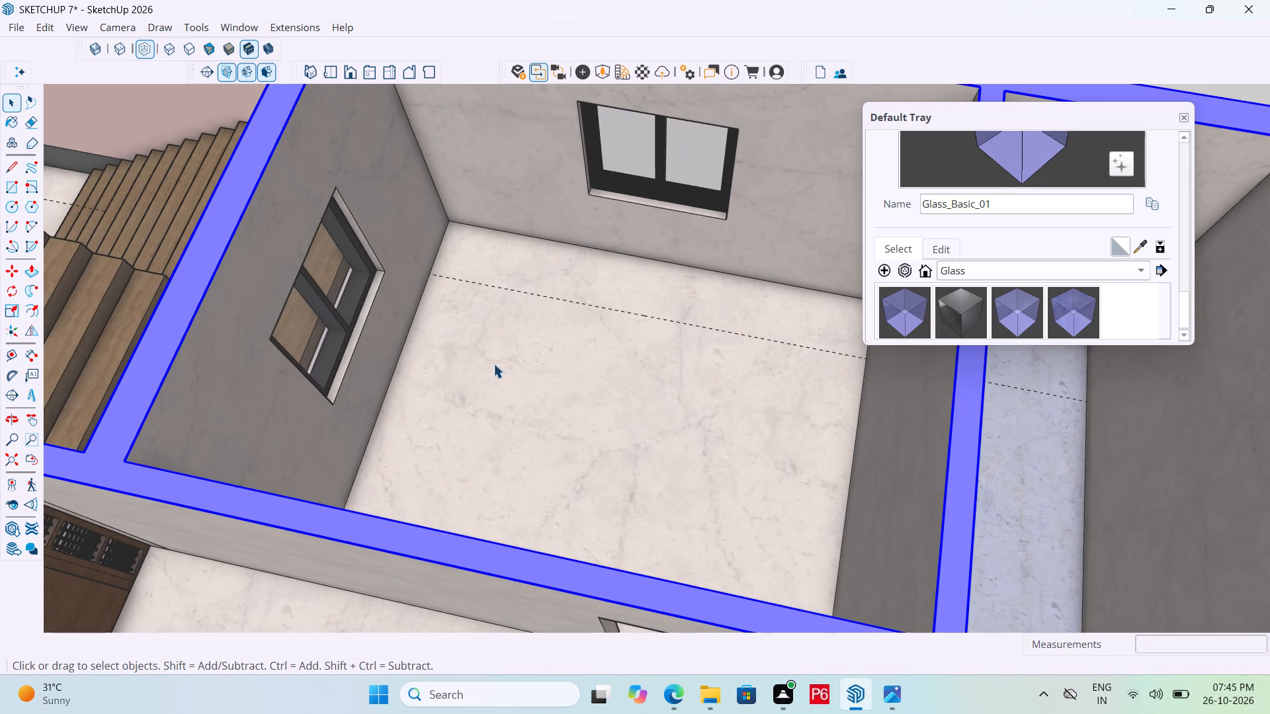
{"action": "key", "text": "t"}
{"action": "left_click", "coordinate": [411, 327]}
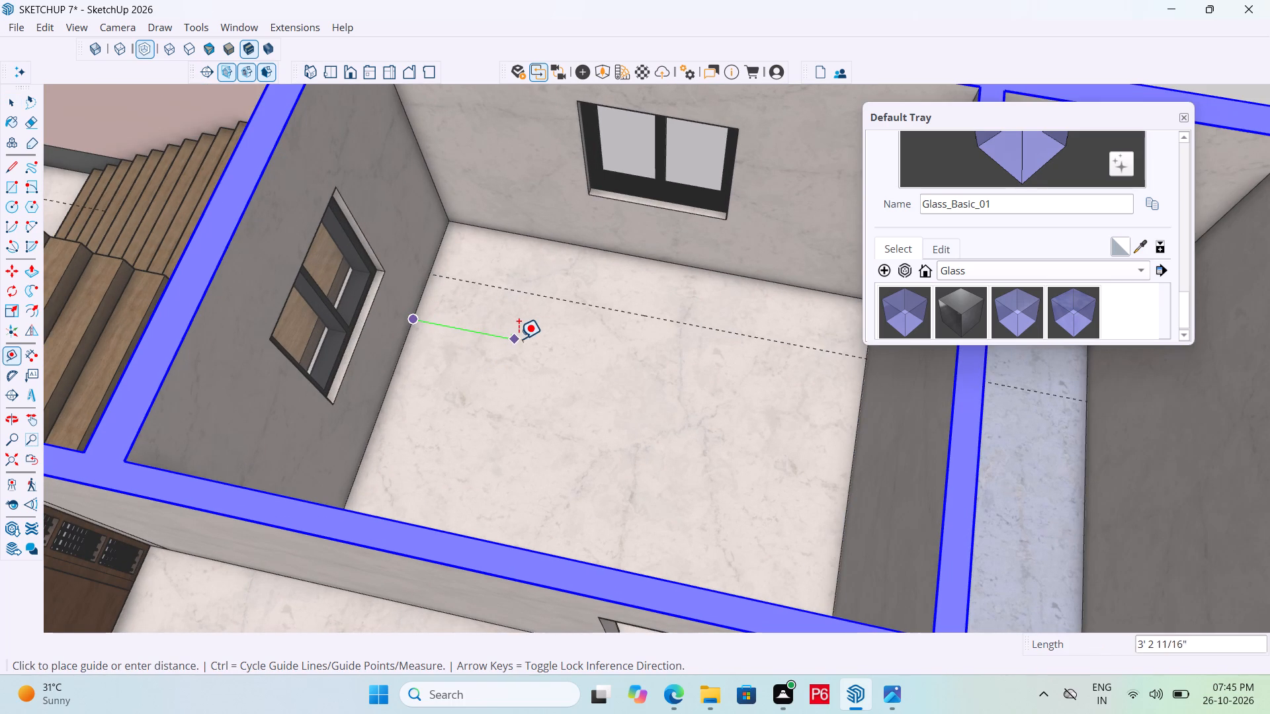
{"action": "key", "text": "space"}
{"action": "key", "text": "t"}
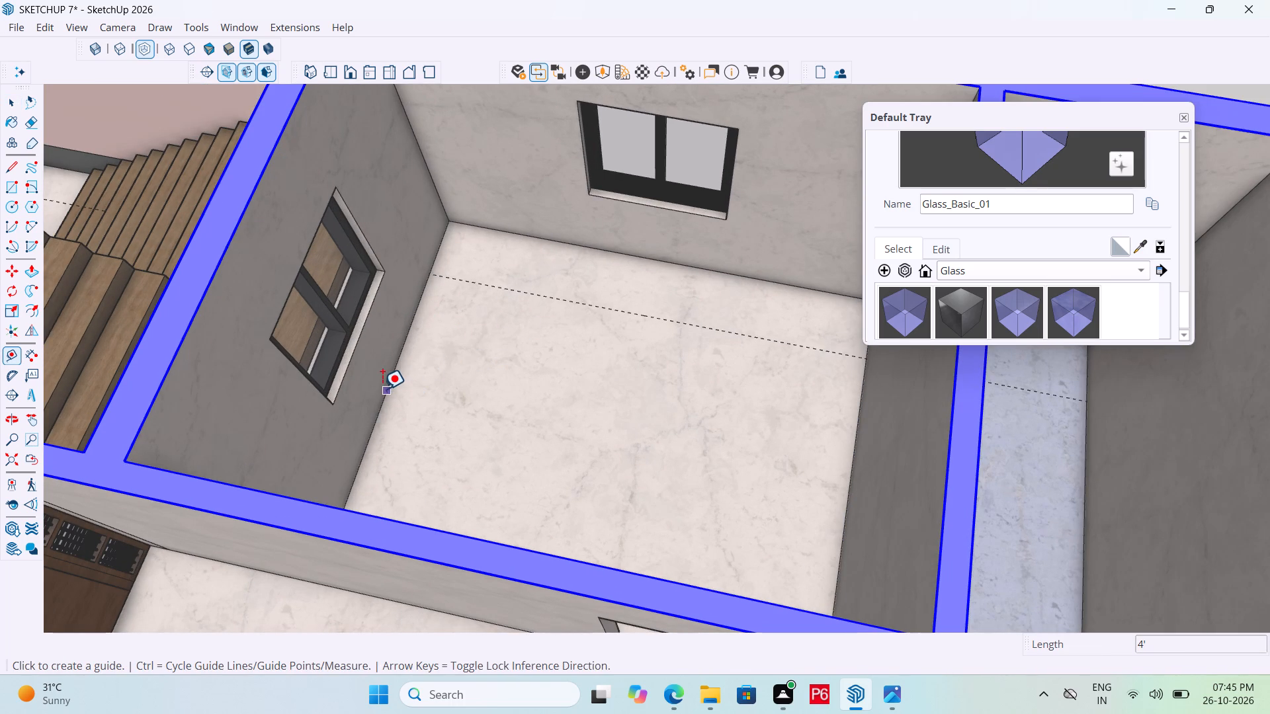
{"action": "left_click", "coordinate": [382, 389]}
{"action": "type", "text": "2'"}
{"action": "key", "text": "Return"}
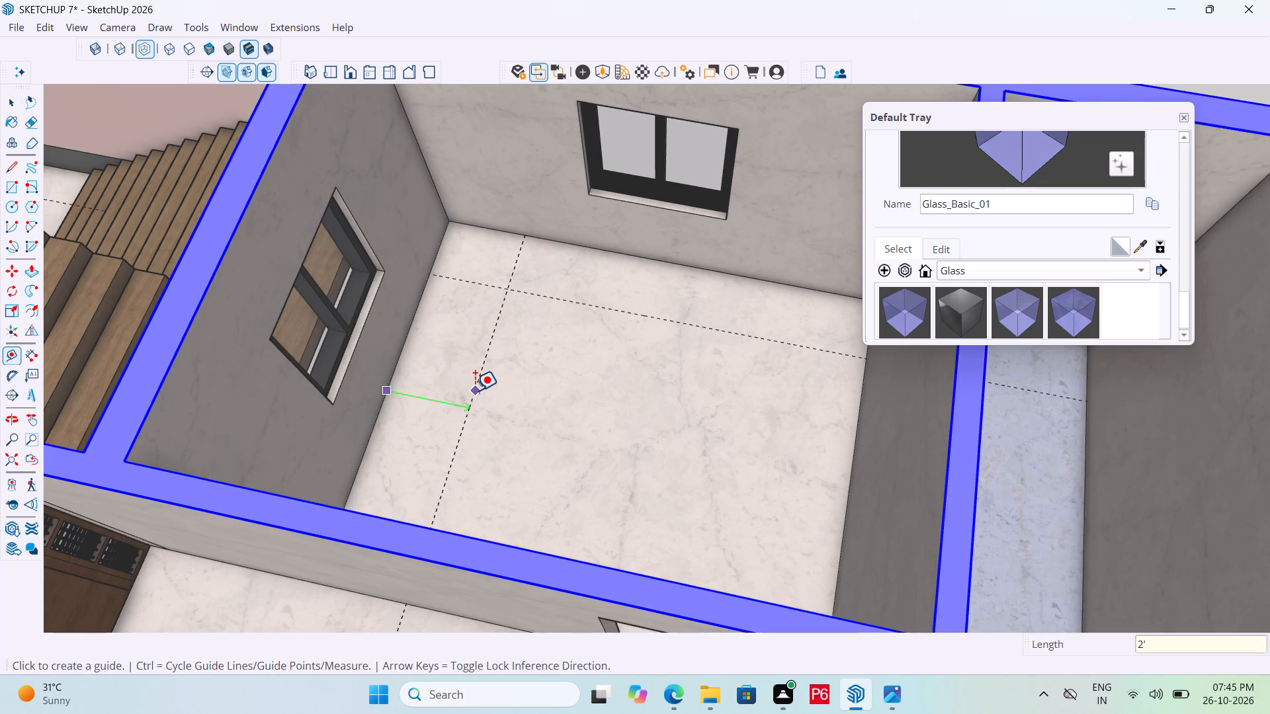
Draw a 2' deep floor rectangle along the full length of the staircase-side wall, out to the guide line.
{"action": "middle_click_drag", "start_coordinate": [678, 441], "coordinate": [473, 487]}
{"action": "key", "text": "l"}
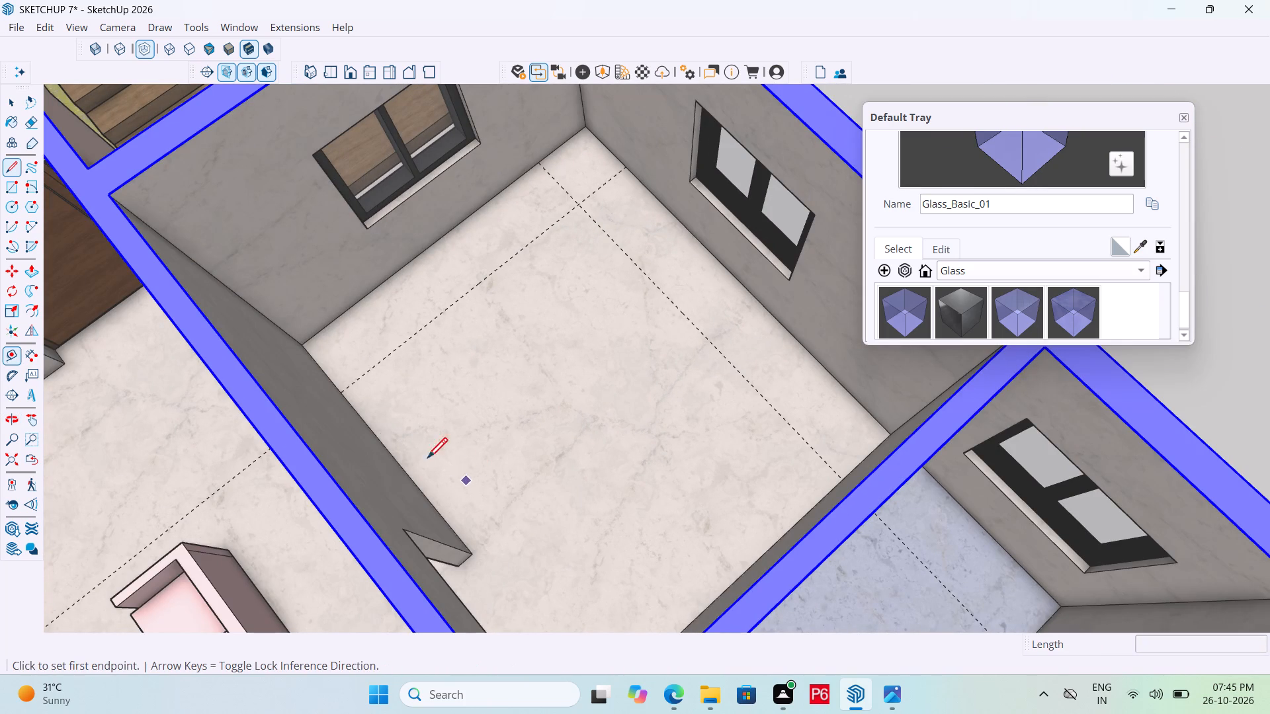
{"action": "key", "text": "r"}
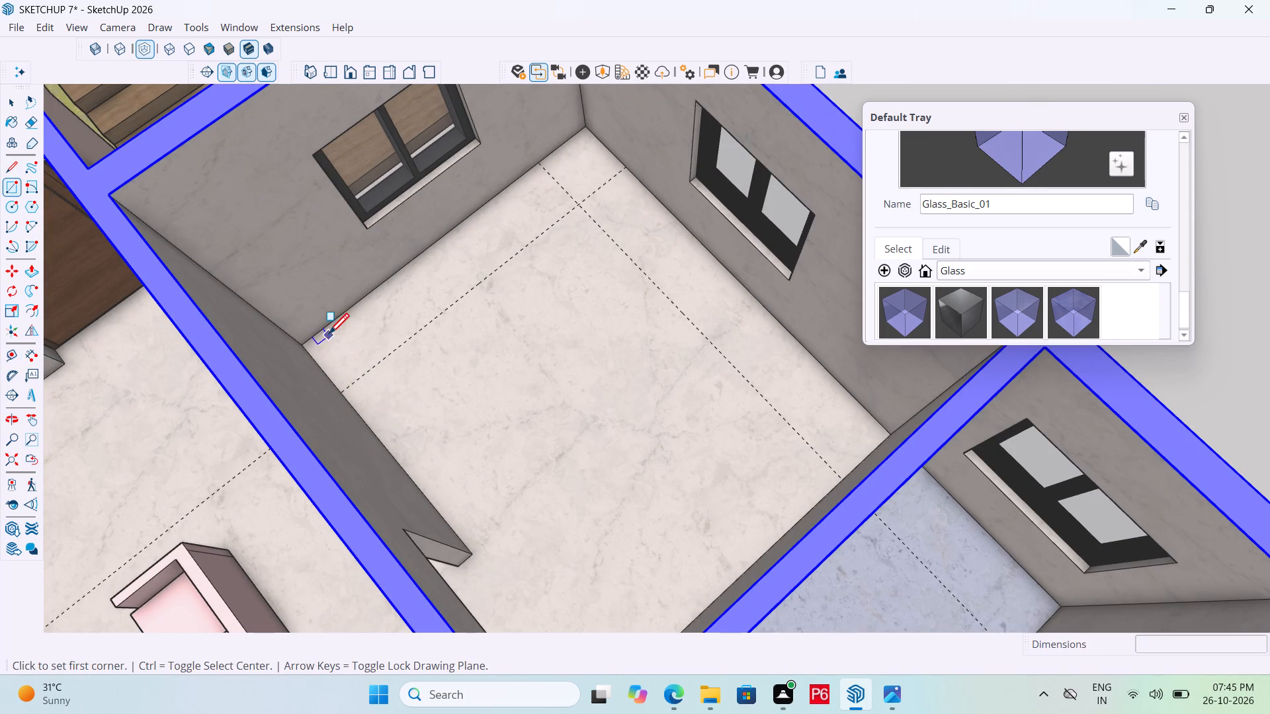
{"action": "left_click_drag", "start_coordinate": [305, 346], "coordinate": [314, 344]}
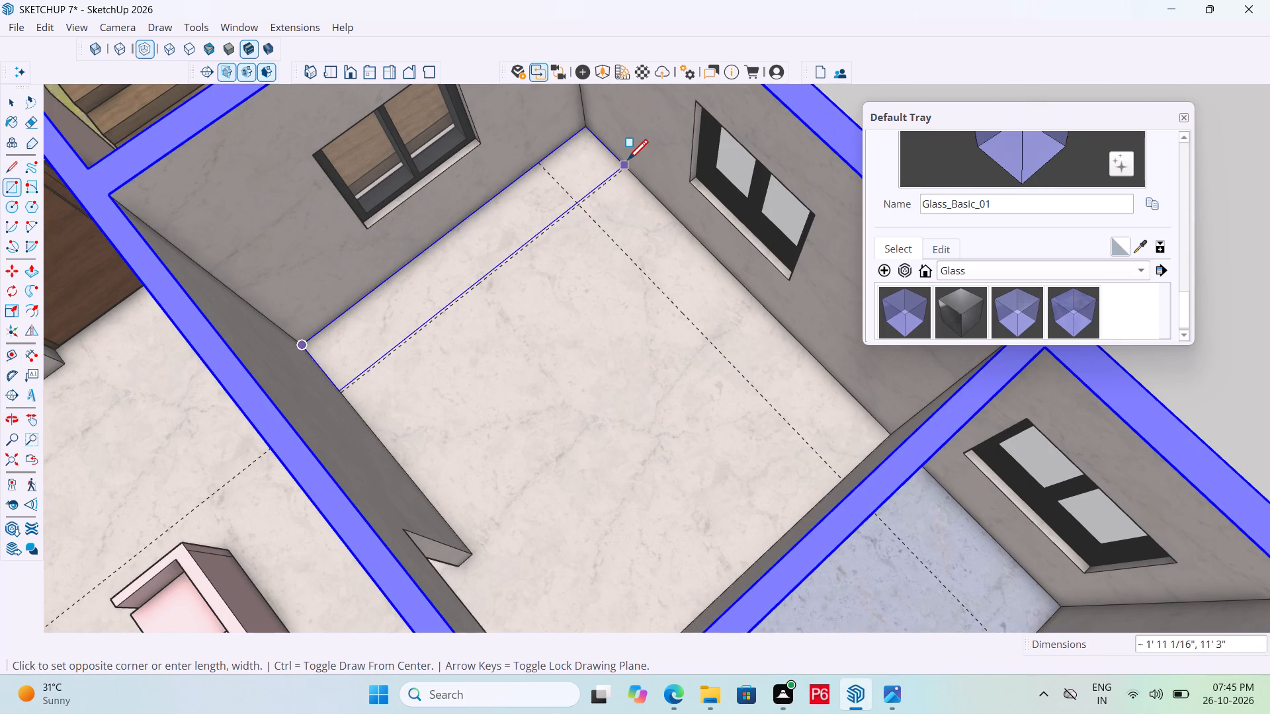
{"action": "left_click", "coordinate": [627, 169]}
Draw a 13' 9" by 2' floor rectangle along the exterior window wall, starting from the room's corner.
{"action": "left_click_drag", "start_coordinate": [583, 128], "coordinate": [593, 134]}
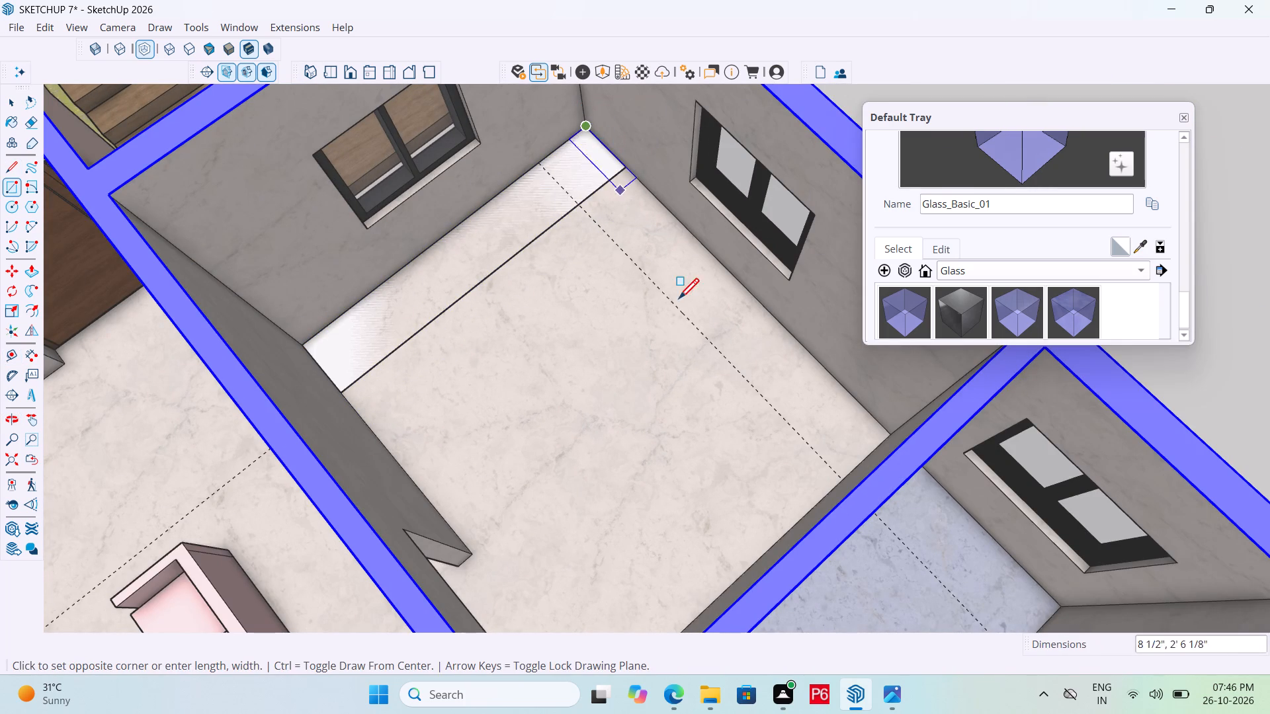
{"action": "middle_click_drag", "start_coordinate": [806, 463], "coordinate": [954, 420]}
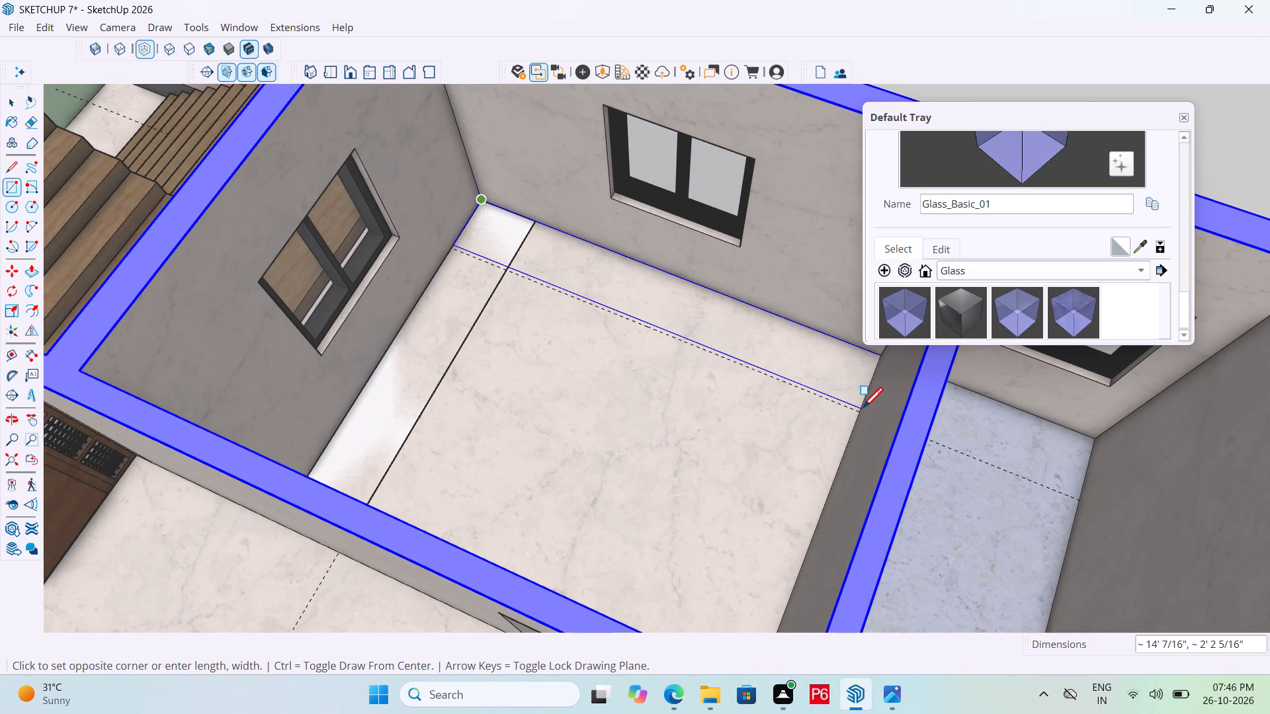
{"action": "left_click", "coordinate": [858, 409]}
Erase the overlapping lines and guides at the corner to merge both strips into one L-shaped face.
{"action": "key", "text": "e"}
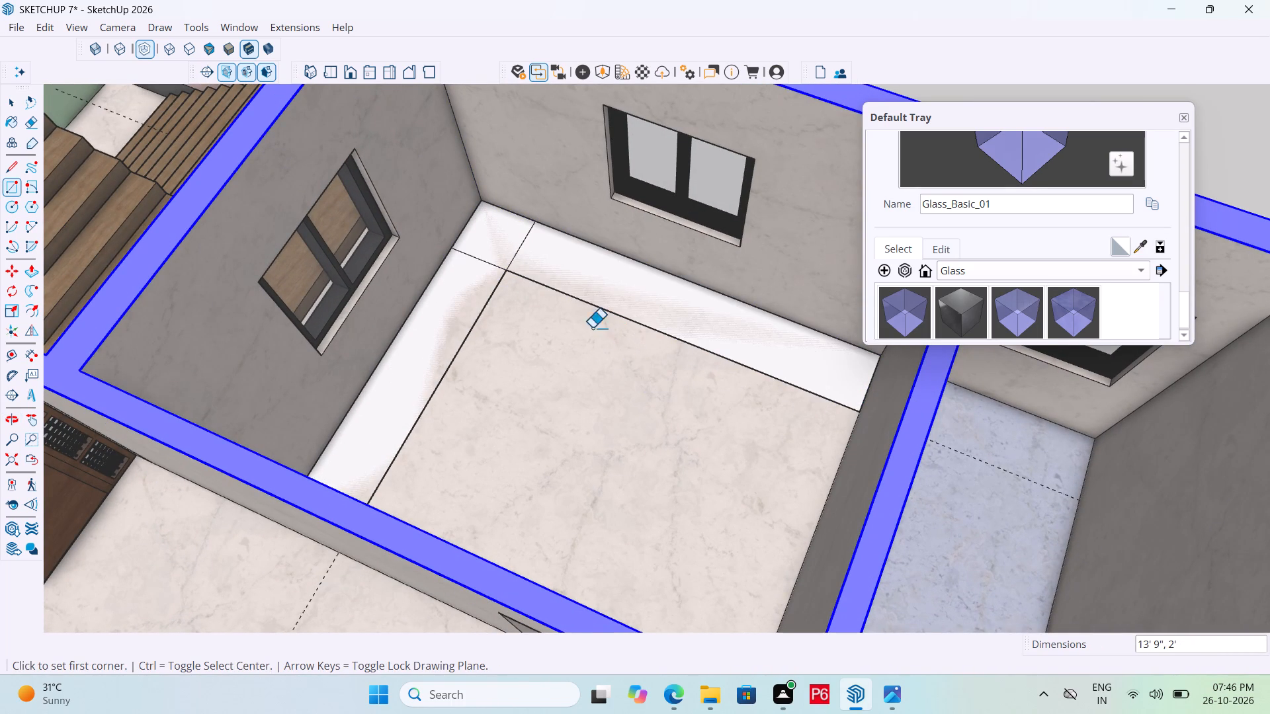
{"action": "left_click_drag", "start_coordinate": [523, 252], "coordinate": [481, 258]}
{"action": "left_click", "coordinate": [481, 258]}
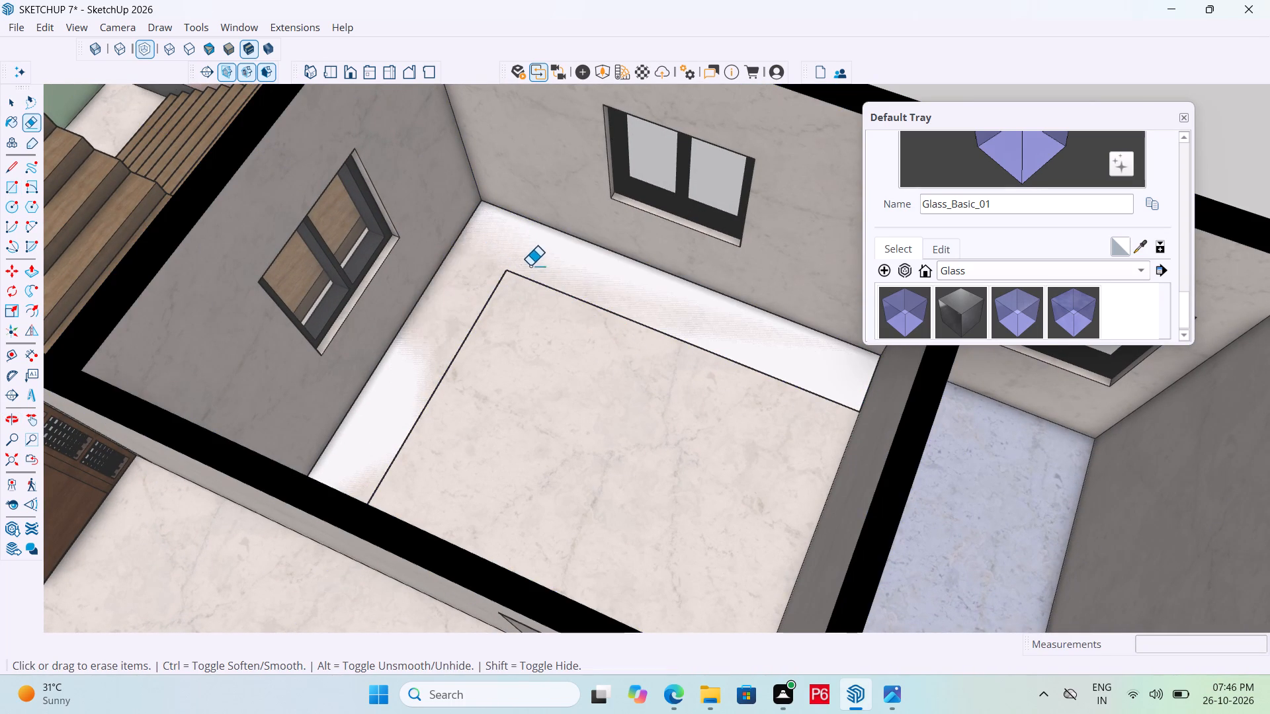
Make the L-shaped floor face and its edges into a group.
{"action": "key", "text": "space"}
{"action": "double_click", "coordinate": [503, 246]}
{"action": "right_click", "coordinate": [503, 246]}
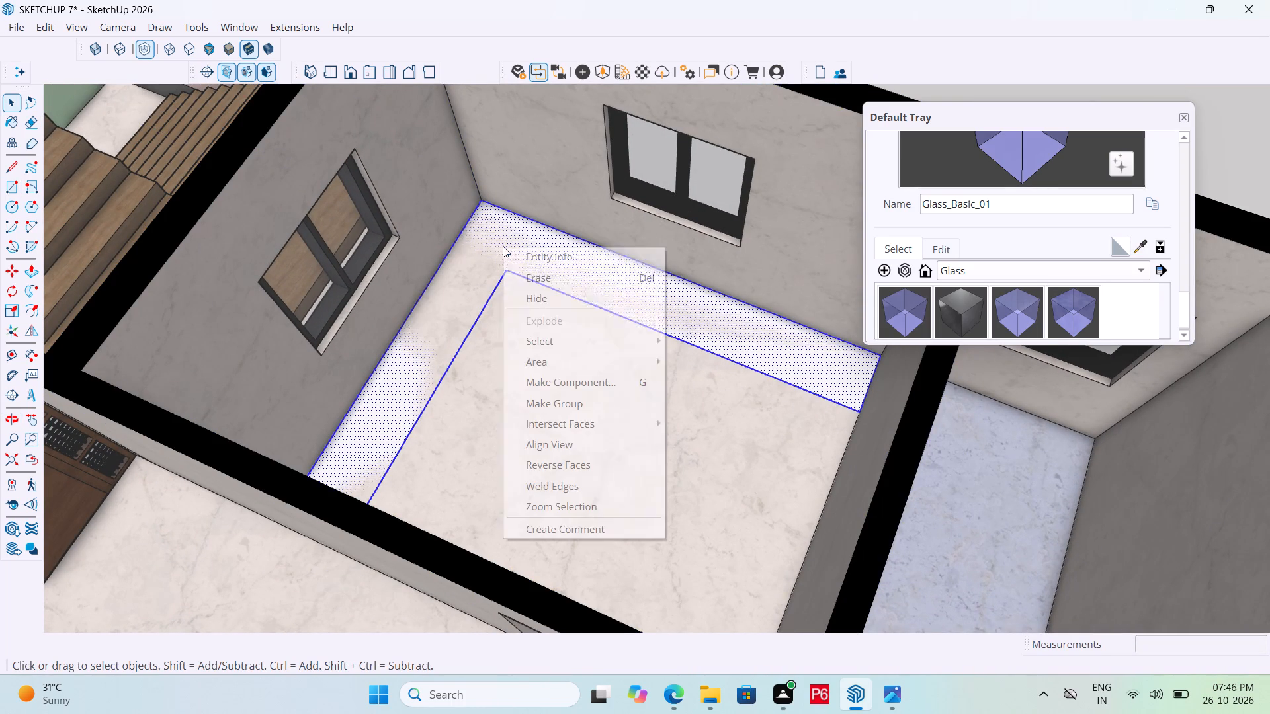
{"action": "left_click", "coordinate": [583, 407]}
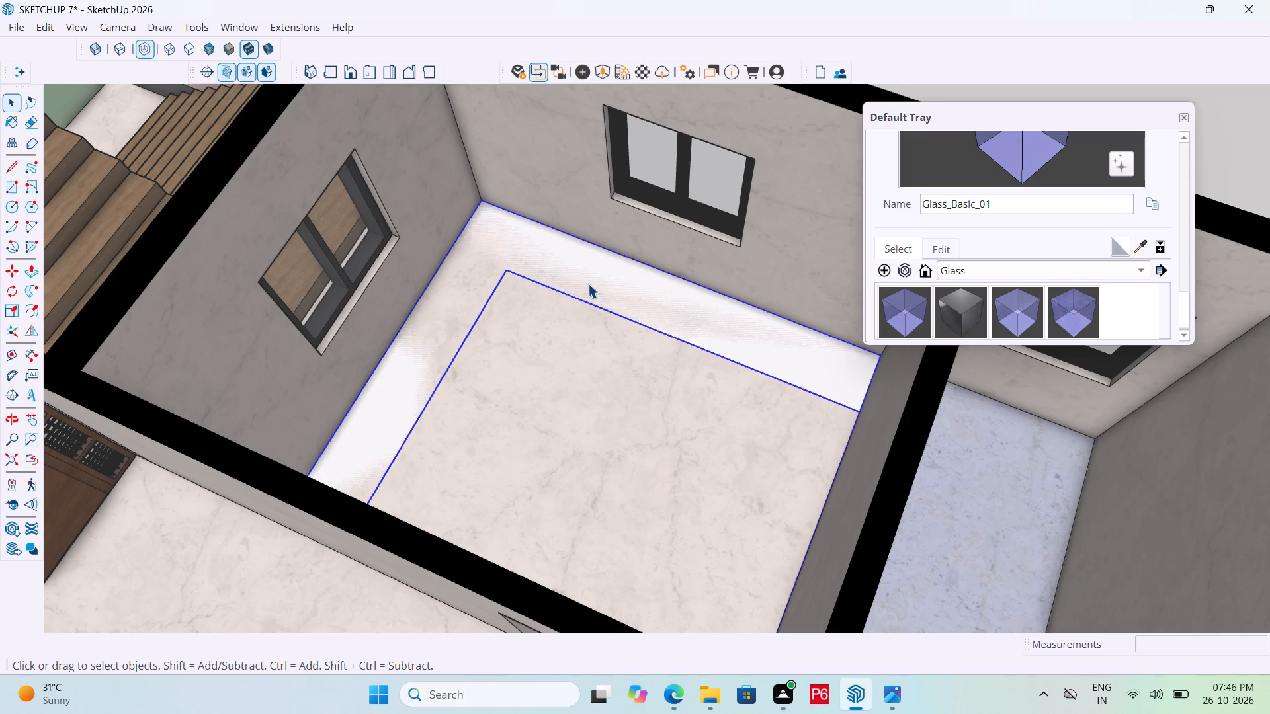
Open the L-shaped group for editing and push/pull its floor face up to a height of 3'.
{"action": "double_click", "coordinate": [588, 284]}
{"action": "left_click", "coordinate": [590, 270]}
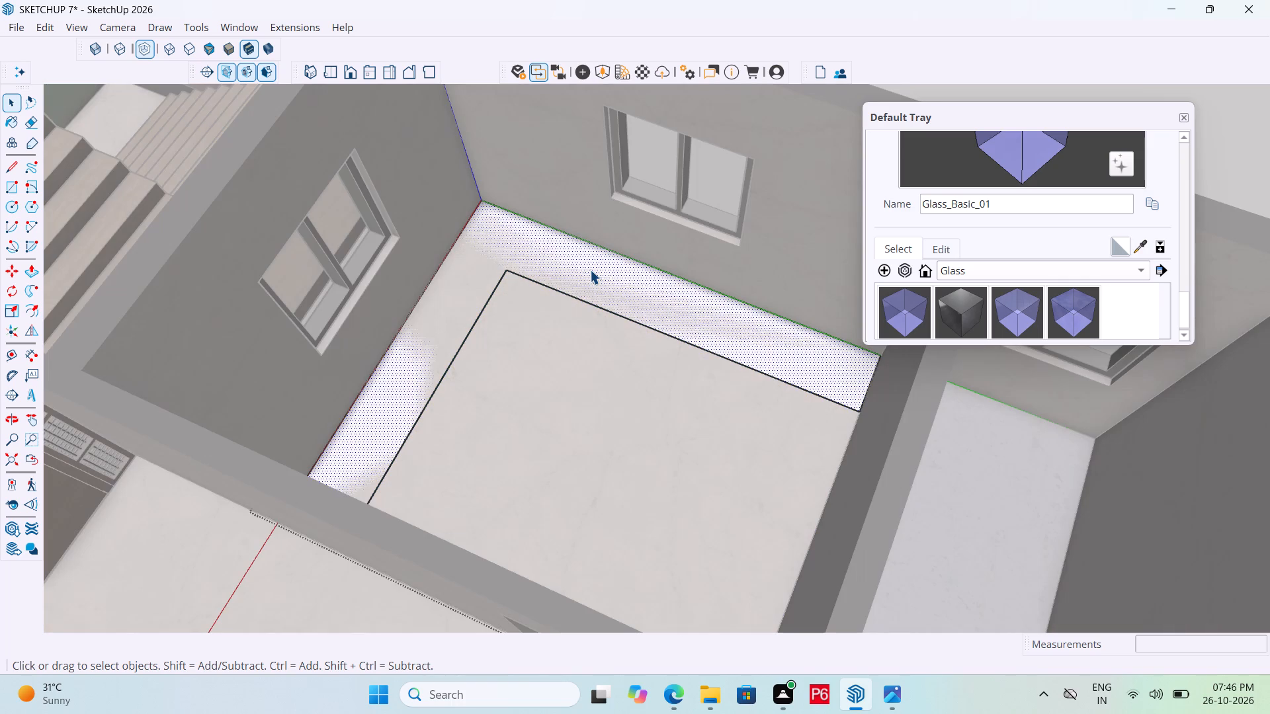
{"action": "key", "text": "p"}
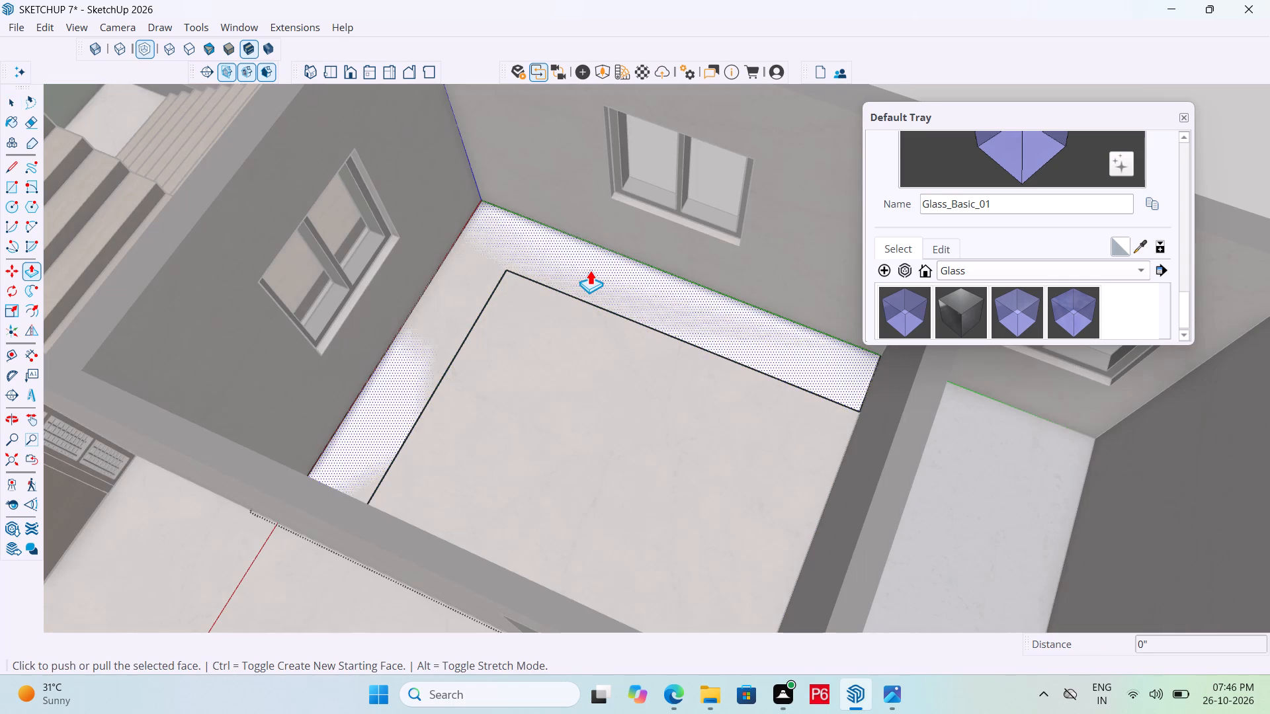
{"action": "left_click", "coordinate": [590, 270]}
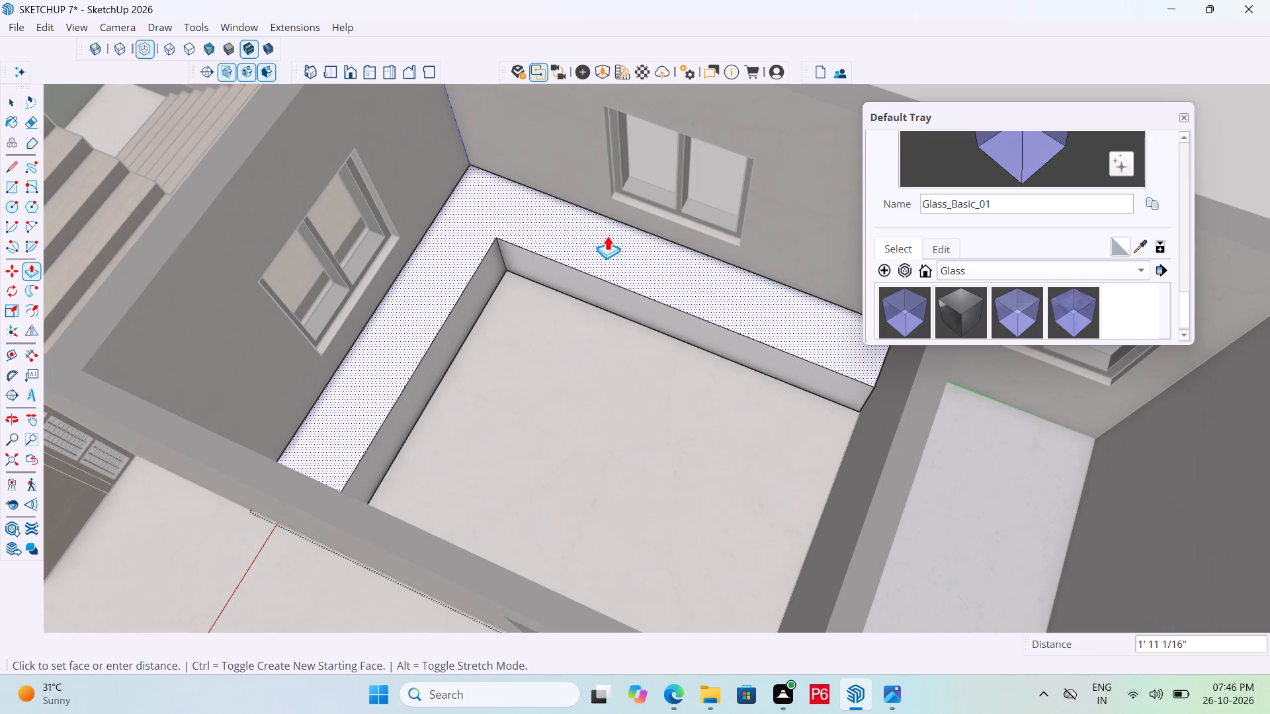
{"action": "type", "text": "3'"}
{"action": "key", "text": "Return"}
{"action": "middle_click_drag", "start_coordinate": [660, 337], "coordinate": [517, 226]}
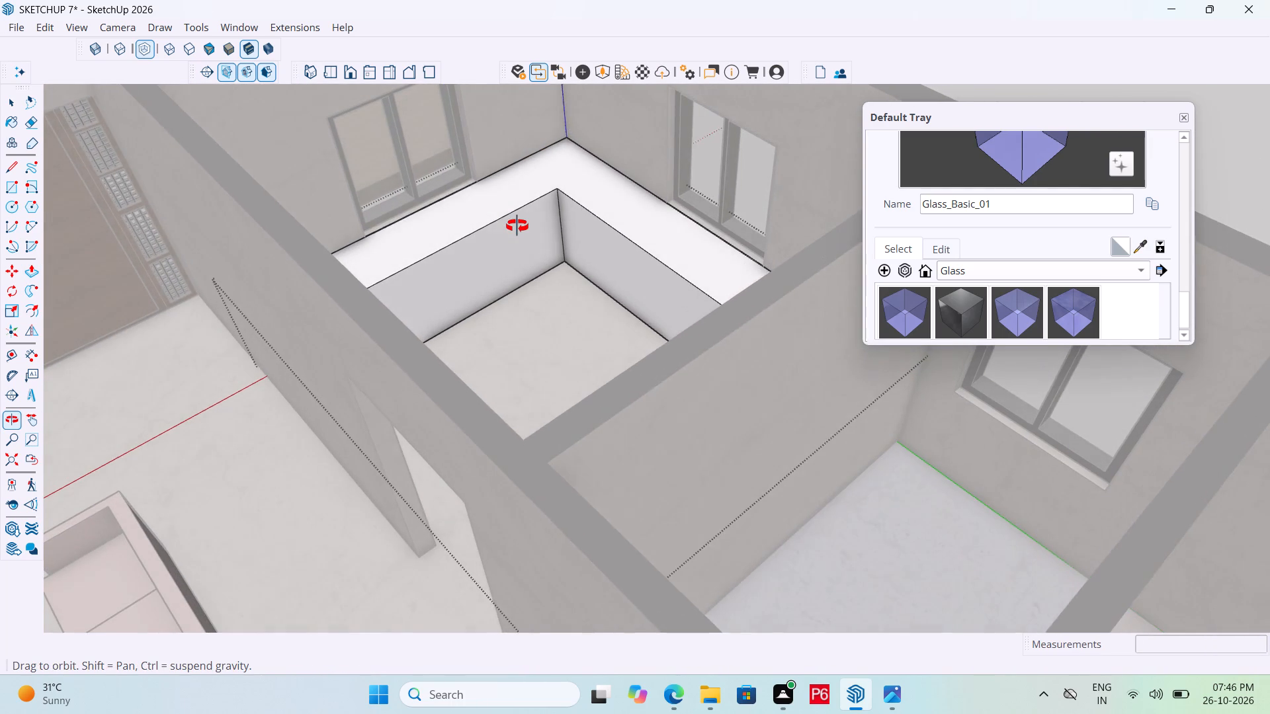
{"action": "middle_click_drag", "start_coordinate": [517, 226], "coordinate": [518, 229]}
Save the model.
{"action": "key", "text": "ctrl+s"}
{"action": "key", "text": "ctrl+s"}
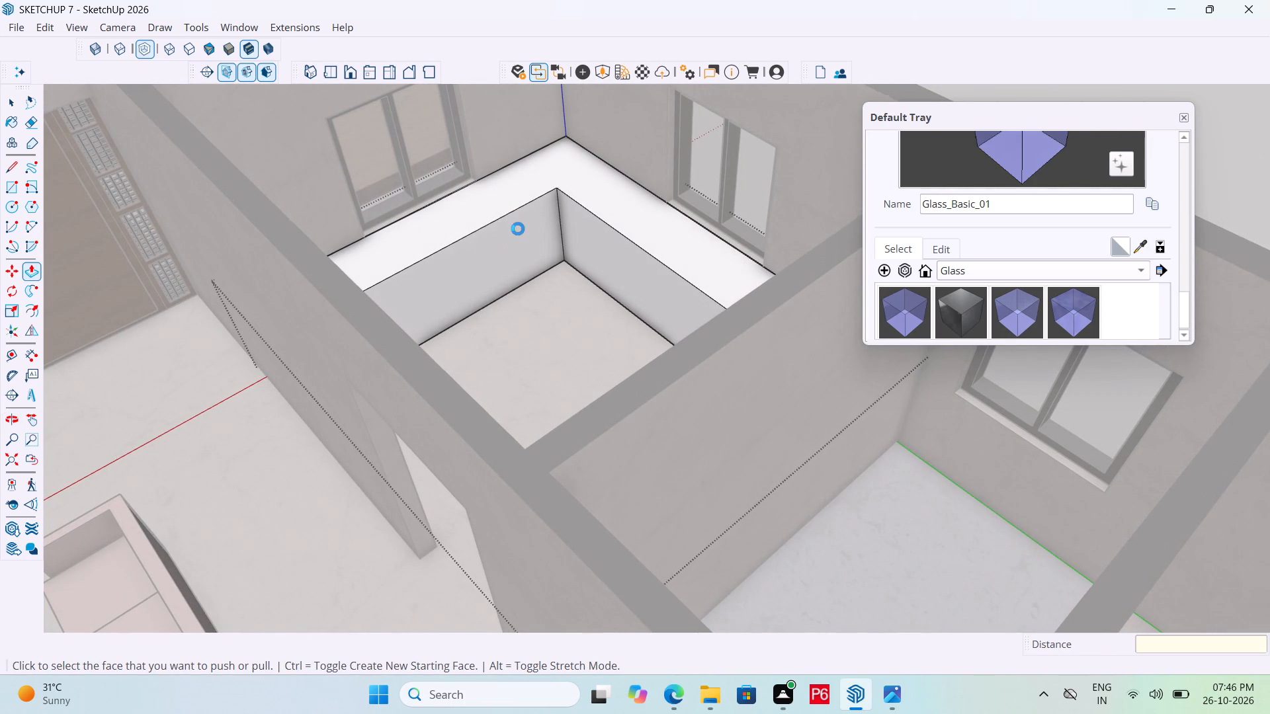
{"action": "key", "text": "ctrl+s"}
{"action": "key", "text": "ctrl+s"}
{"action": "key", "text": "ctrl+s"}
{"action": "key", "text": "ctrl+s"}
{"action": "key", "text": "ctrl+s"}
{"action": "key", "text": "ctrl+s"}
{"action": "key", "text": "ctrl+s"}
{"action": "key", "text": "ctrl+s"}
{"action": "key", "text": "ctrl+s"}
{"action": "key", "text": "ctrl+s"}
{"action": "key", "text": "ctrl+s"}
{"action": "key", "text": "ctrl+s"}
{"action": "key", "text": "ctrl+s"}
{"action": "key", "text": "ctrl+s"}
Examine the L-shaped base from several angles in relation to the surrounding rooms and windows.
{"action": "scroll", "coordinate": [726, 372], "scroll_direction": "down", "scroll_amount": 14}
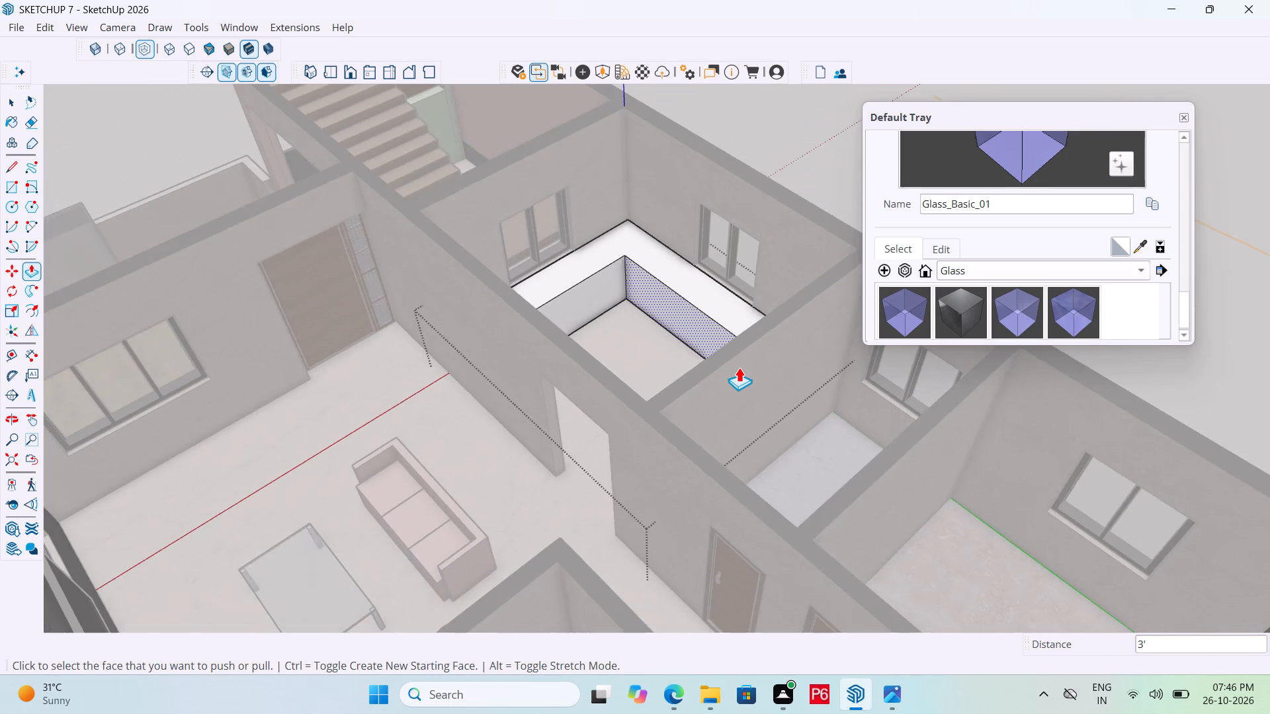
{"action": "middle_click_drag", "start_coordinate": [657, 349], "coordinate": [618, 426]}
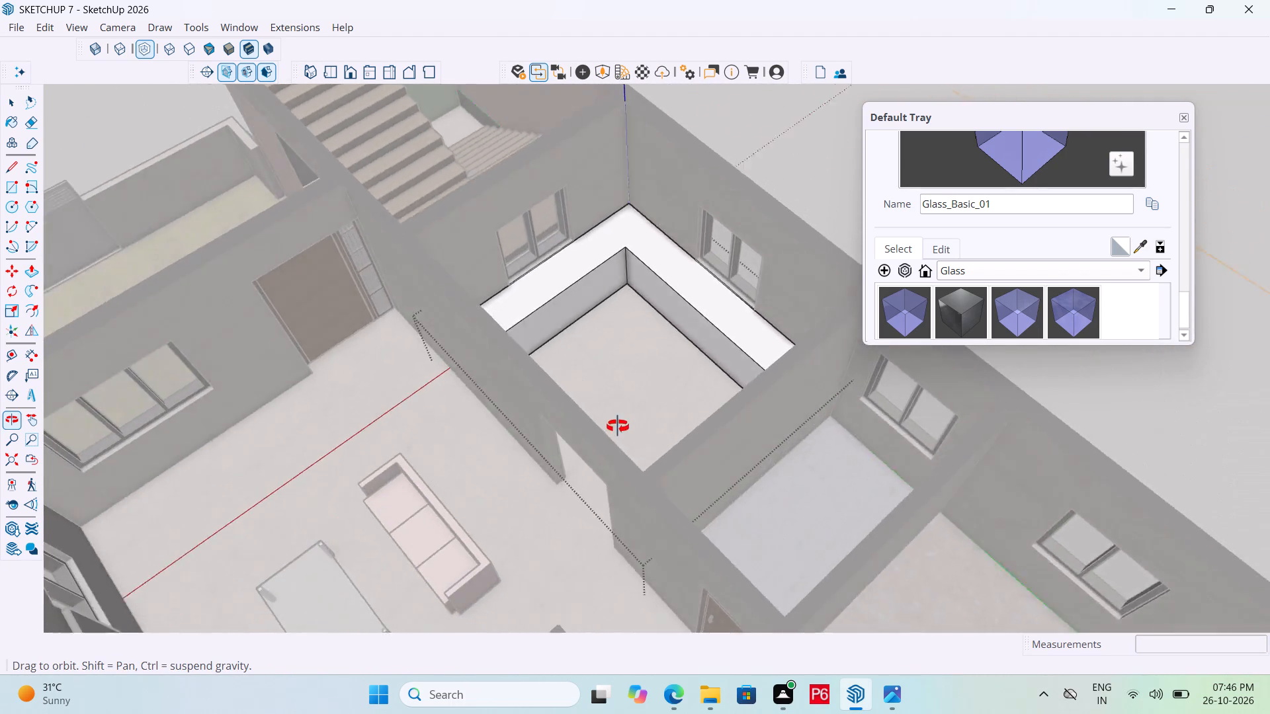
{"action": "middle_click_drag", "start_coordinate": [618, 426], "coordinate": [582, 399]}
{"action": "scroll", "coordinate": [538, 354], "scroll_direction": "up", "scroll_amount": 3}
{"action": "middle_click_drag", "start_coordinate": [656, 291], "coordinate": [570, 299]}
{"action": "scroll", "coordinate": [489, 305], "scroll_direction": "up", "scroll_amount": 4}
{"action": "middle_click_drag", "start_coordinate": [520, 292], "coordinate": [440, 288]}
{"action": "scroll", "coordinate": [520, 292], "scroll_direction": "up", "scroll_amount": 1}
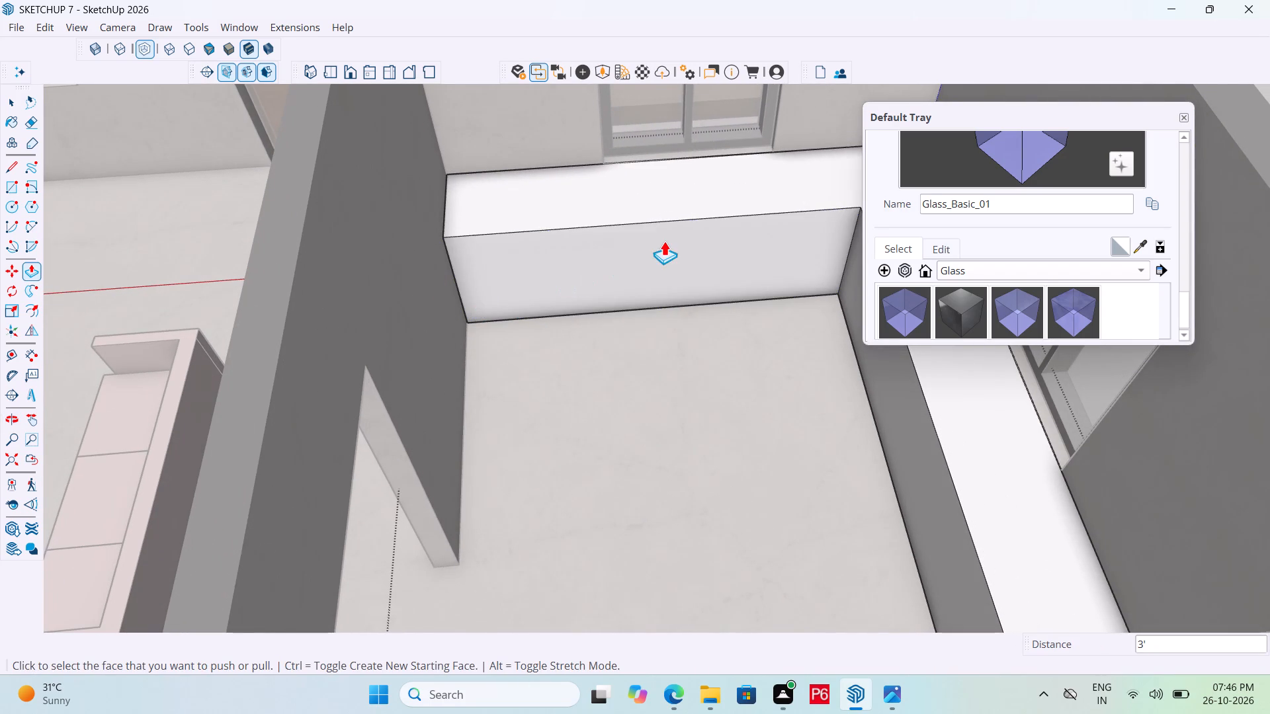
{"action": "scroll", "coordinate": [469, 268], "scroll_direction": "down", "scroll_amount": 5}
{"action": "middle_click_drag", "start_coordinate": [676, 214], "coordinate": [990, 314]}
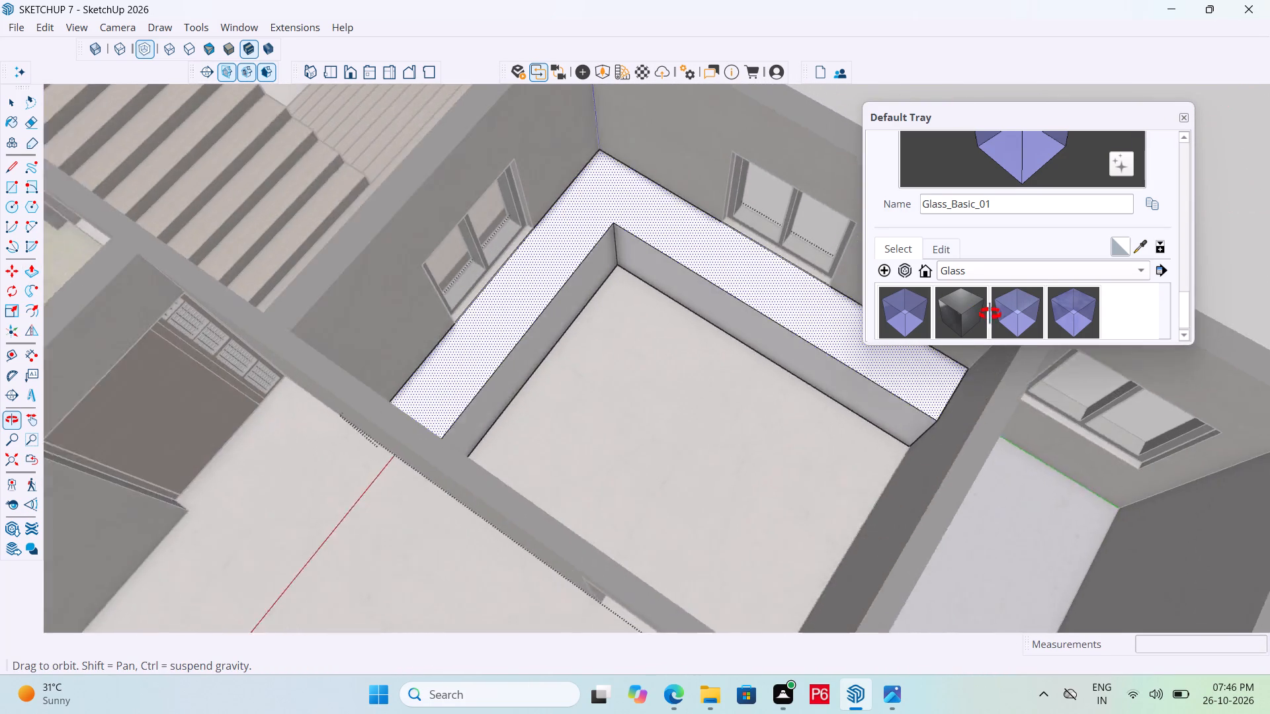
{"action": "middle_click_drag", "start_coordinate": [990, 314], "coordinate": [1011, 324]}
{"action": "middle_click_drag", "start_coordinate": [879, 307], "coordinate": [839, 305]}
{"action": "scroll", "coordinate": [762, 360], "scroll_direction": "down", "scroll_amount": 4}
On the staircase-side leg's front face, place a vertical guide 2' from its living-room end and another 1" beyond it.
{"action": "middle_click_drag", "start_coordinate": [754, 385], "coordinate": [505, 305]}
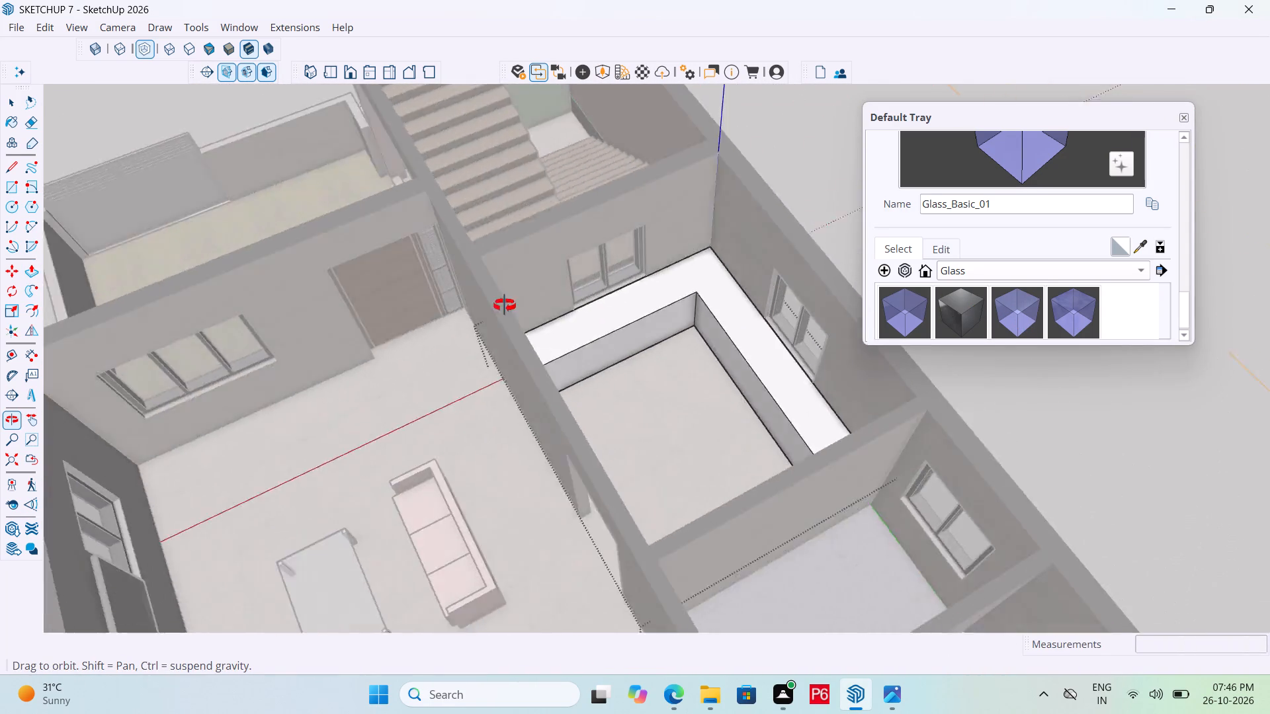
{"action": "middle_click_drag", "start_coordinate": [505, 305], "coordinate": [372, 280]}
{"action": "scroll", "coordinate": [627, 277], "scroll_direction": "up", "scroll_amount": 6}
{"action": "scroll", "coordinate": [572, 363], "scroll_direction": "up", "scroll_amount": 5}
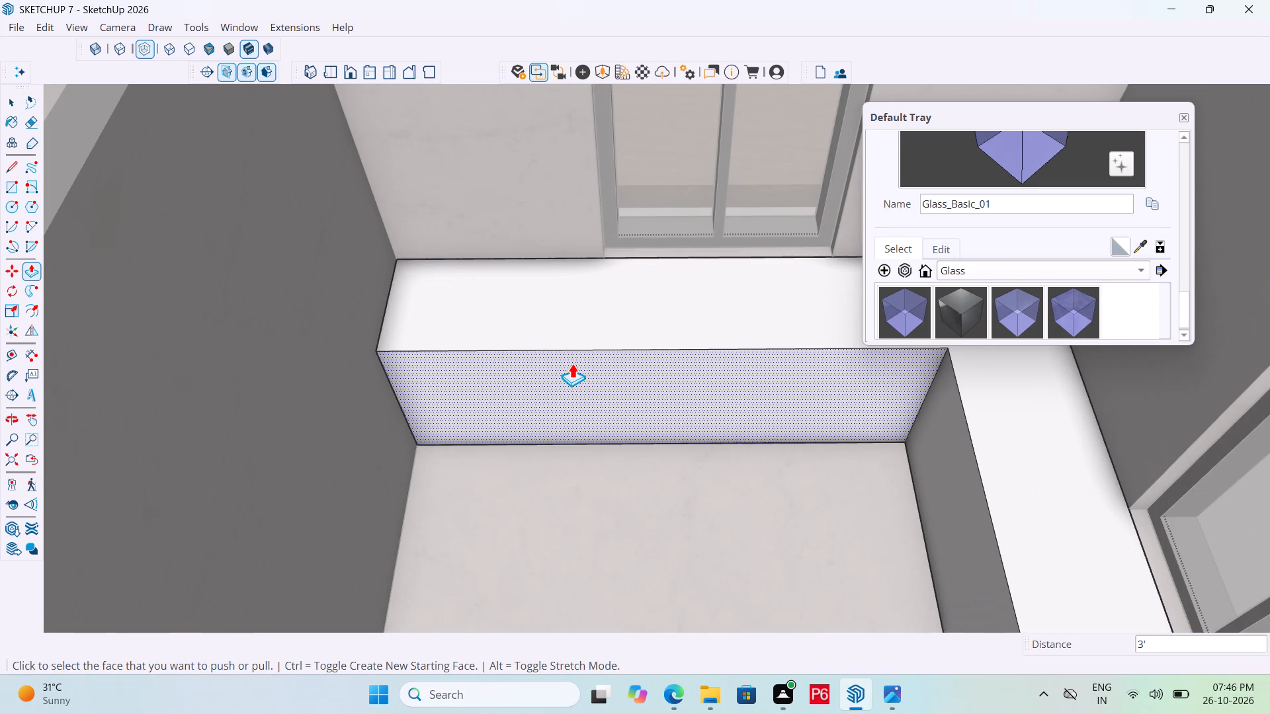
{"action": "key", "text": "t"}
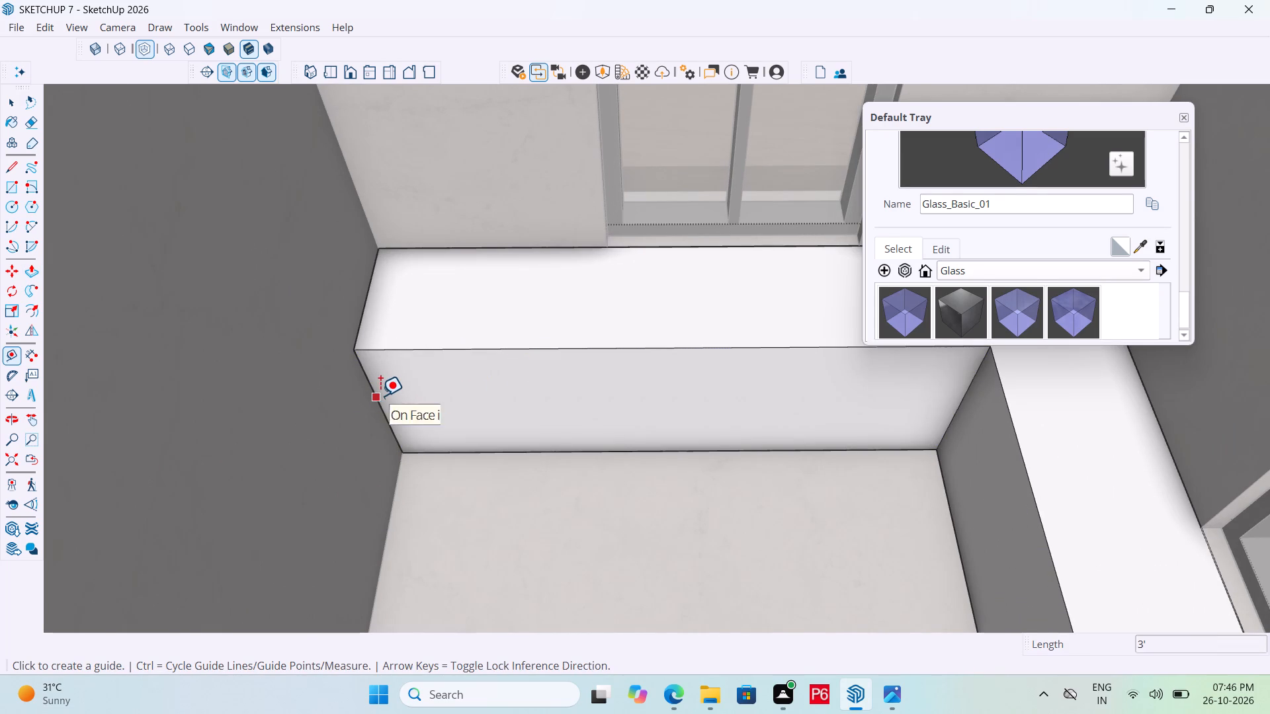
{"action": "left_click", "coordinate": [374, 389]}
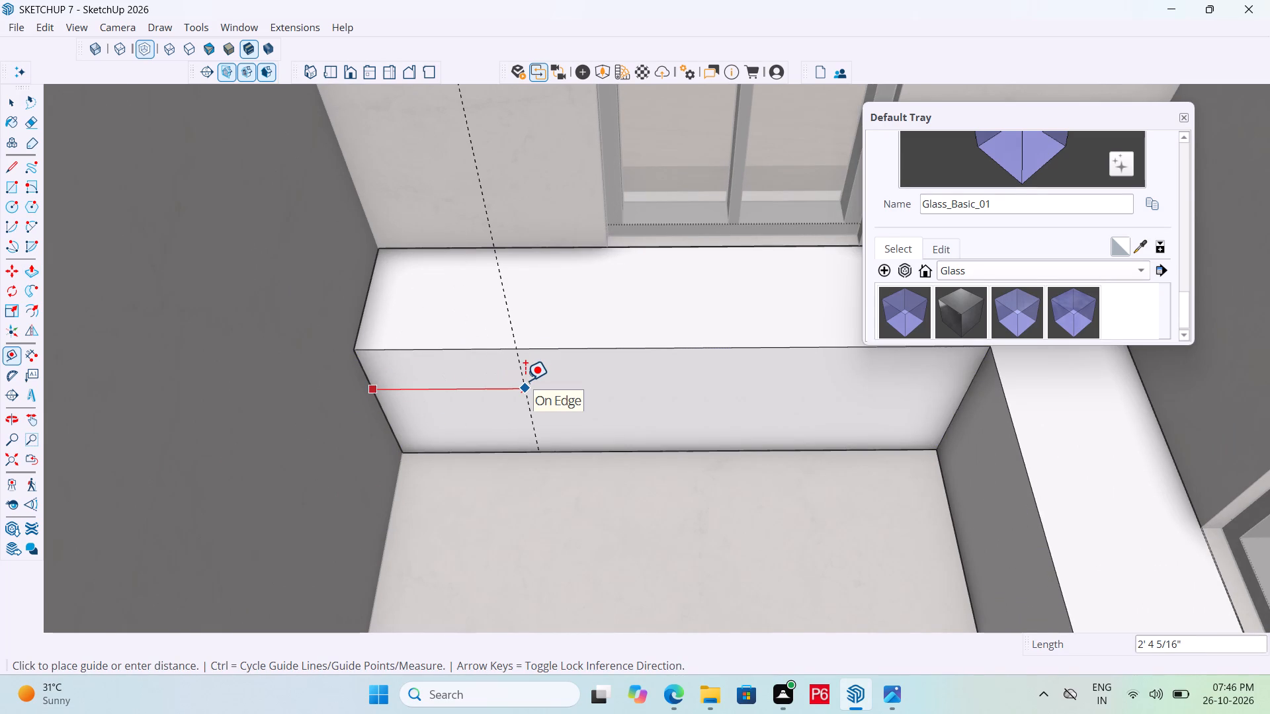
{"action": "type", "text": "2'"}
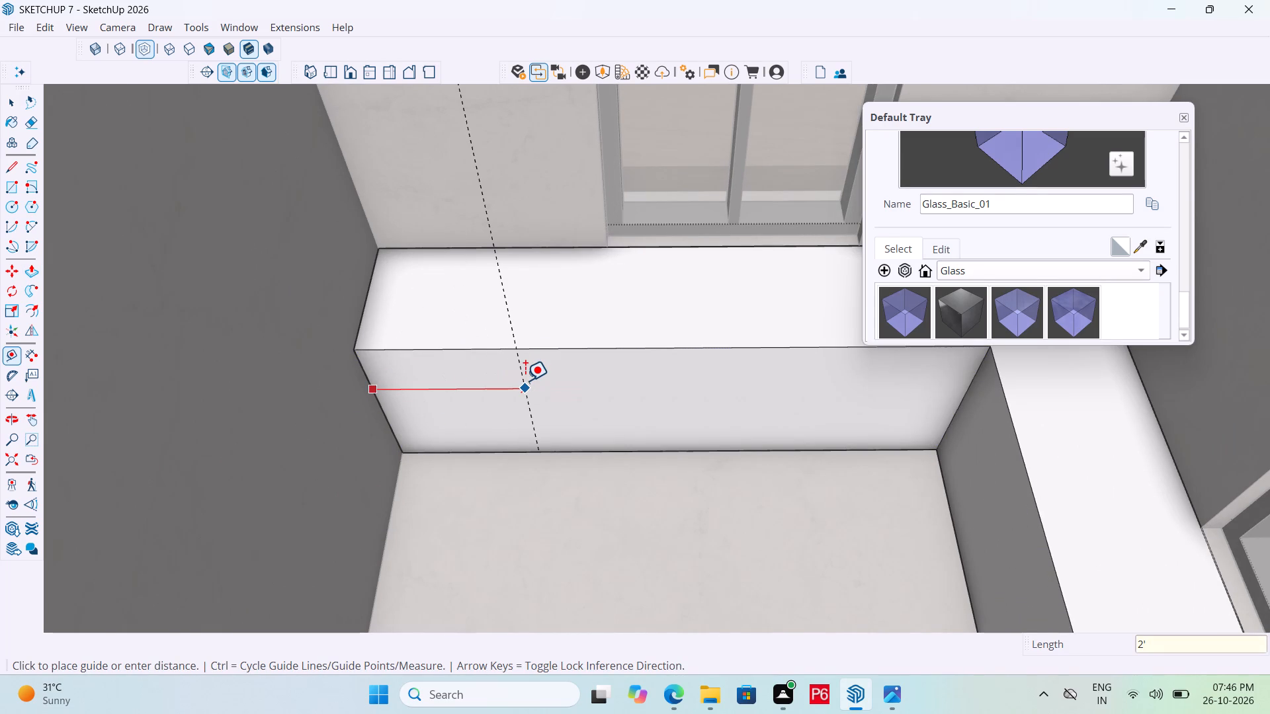
{"action": "key", "text": "Return"}
{"action": "left_click", "coordinate": [503, 395]}
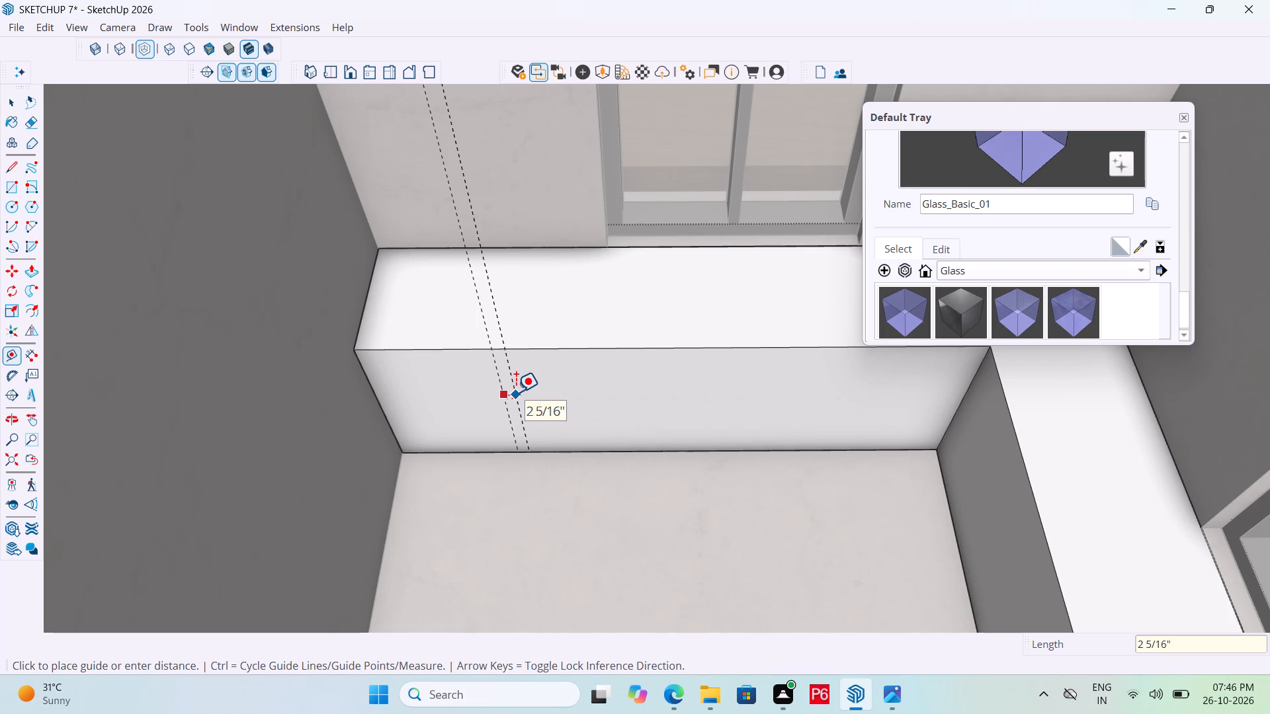
{"action": "type", "text": "1\""}
{"action": "key", "text": "Return"}
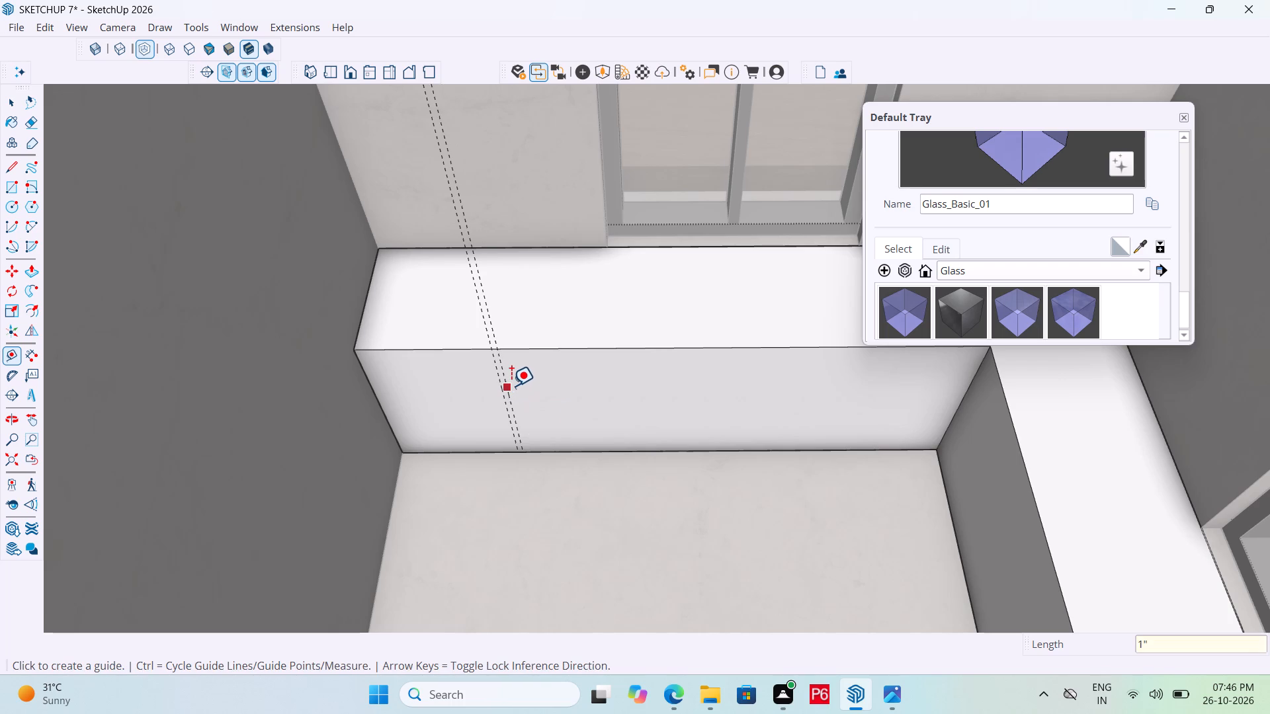
Add a vertical guide 2' past the first pair on the same front face and another 1" beyond it.
{"action": "left_click", "coordinate": [511, 386]}
{"action": "type", "text": "2'"}
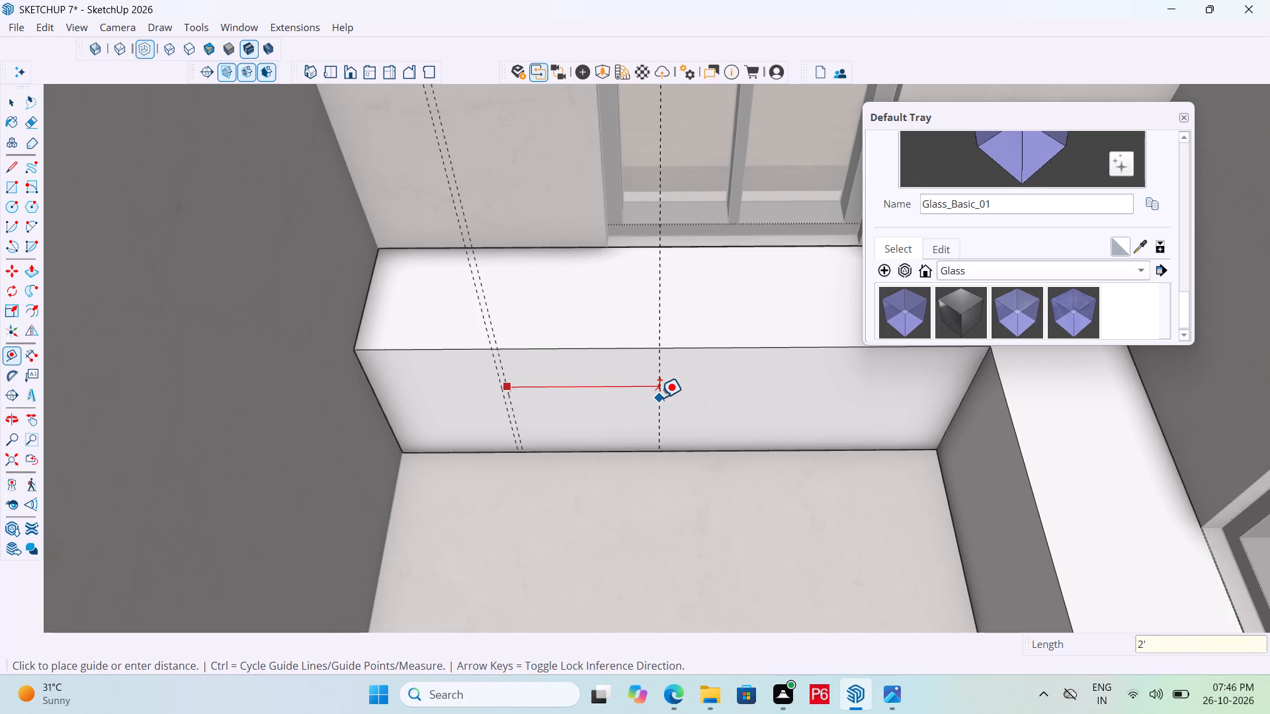
{"action": "key", "text": "Return"}
{"action": "left_click_drag", "start_coordinate": [637, 405], "coordinate": [648, 404]}
{"action": "type", "text": "1\""}
{"action": "key", "text": "Return"}
Place a vertical guide 2' from the base's inner corner along the same front face and another 1" beyond it.
{"action": "scroll", "coordinate": [519, 383], "scroll_direction": "down", "scroll_amount": 4}
{"action": "middle_click_drag", "start_coordinate": [634, 412], "coordinate": [700, 418]}
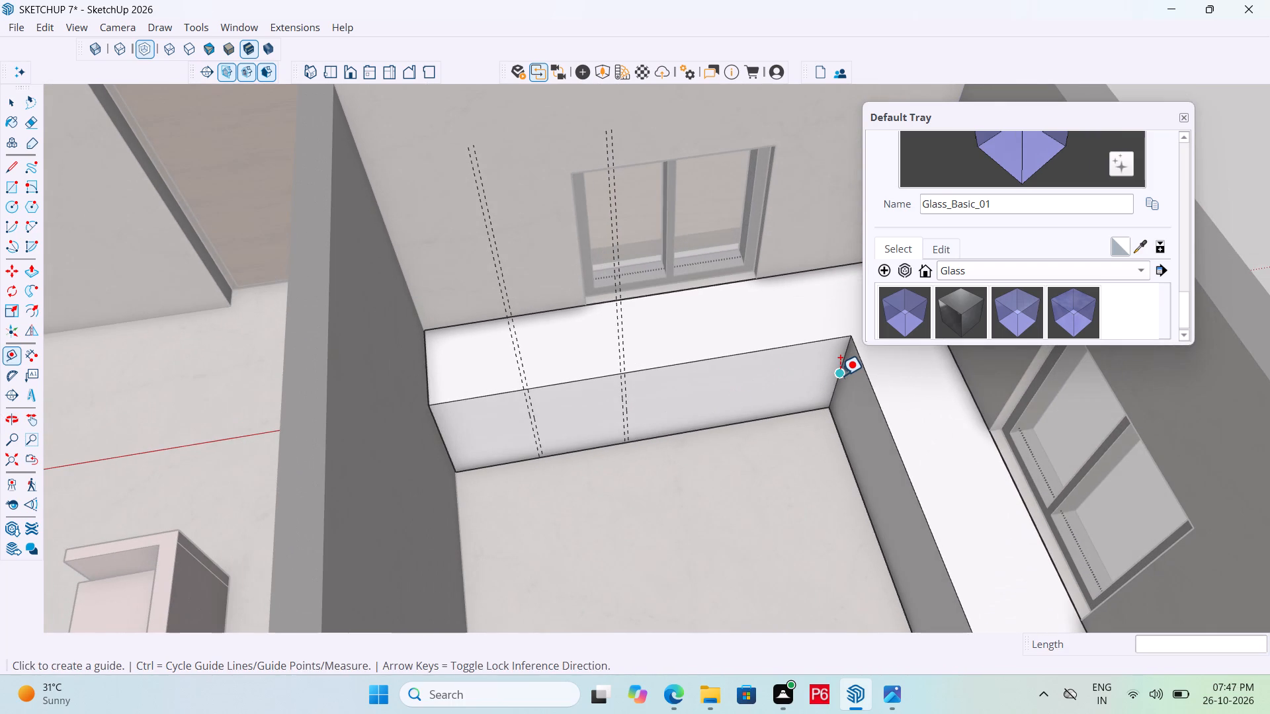
{"action": "left_click", "coordinate": [840, 376]}
{"action": "type", "text": "2'"}
{"action": "key", "text": "Return"}
{"action": "left_click", "coordinate": [757, 369]}
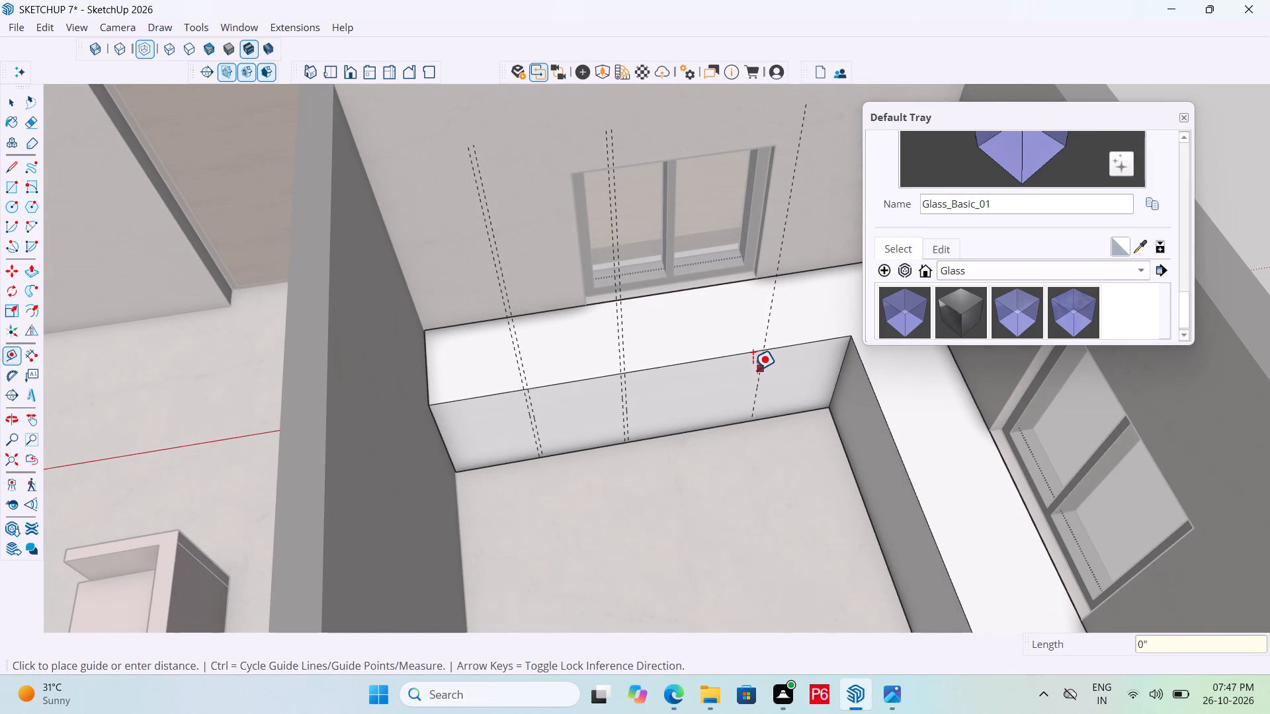
{"action": "type", "text": "1'"}
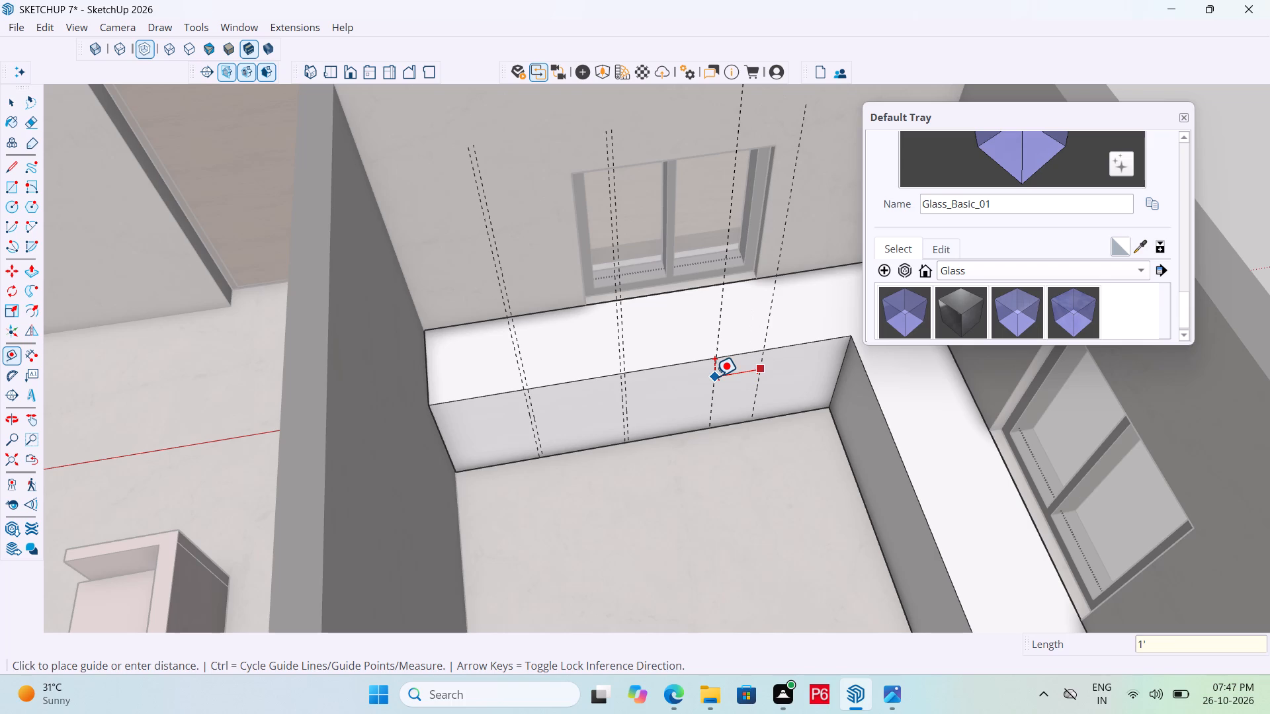
{"action": "key", "text": "BackSpace"}
{"action": "key", "text": "shift+quotedbl"}
{"action": "key", "text": "Return"}
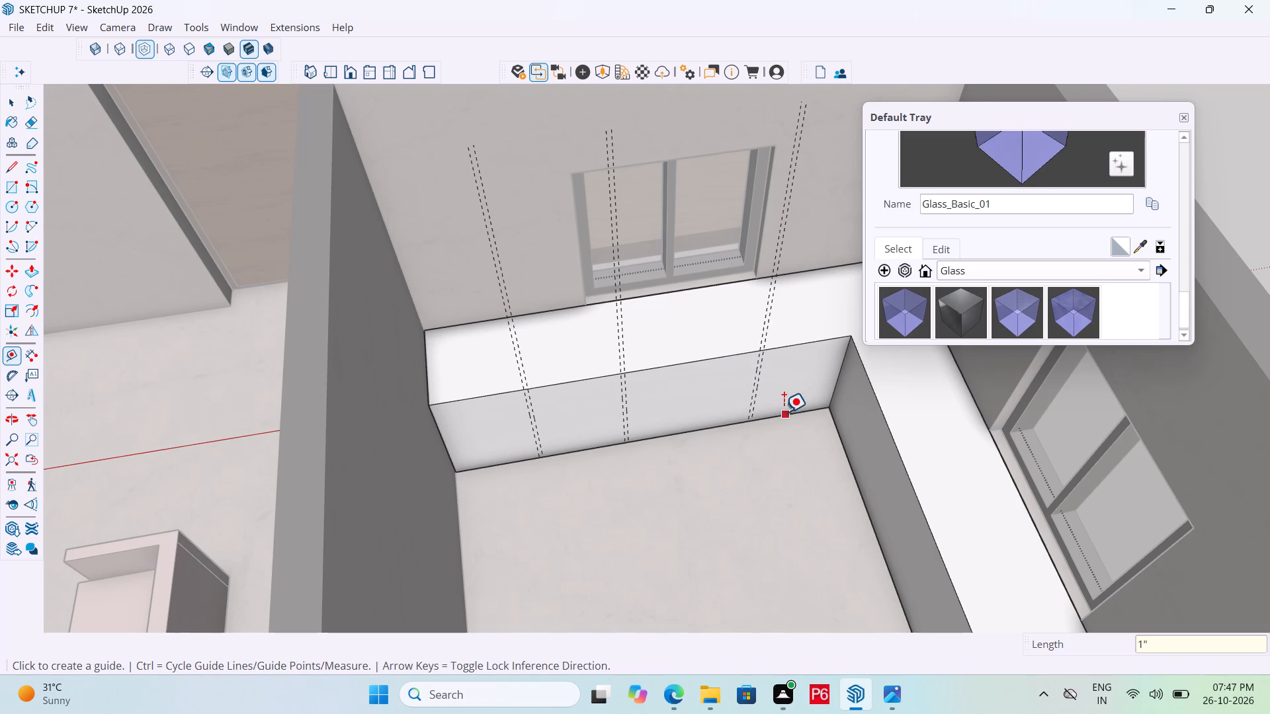
Draw a rectangle about 1' 10 1/4" by 3' on the front face from its living-room end to the first guide.
{"action": "scroll", "coordinate": [658, 413], "scroll_direction": "up", "scroll_amount": 5}
{"action": "middle_click_drag", "start_coordinate": [665, 403], "coordinate": [570, 379]}
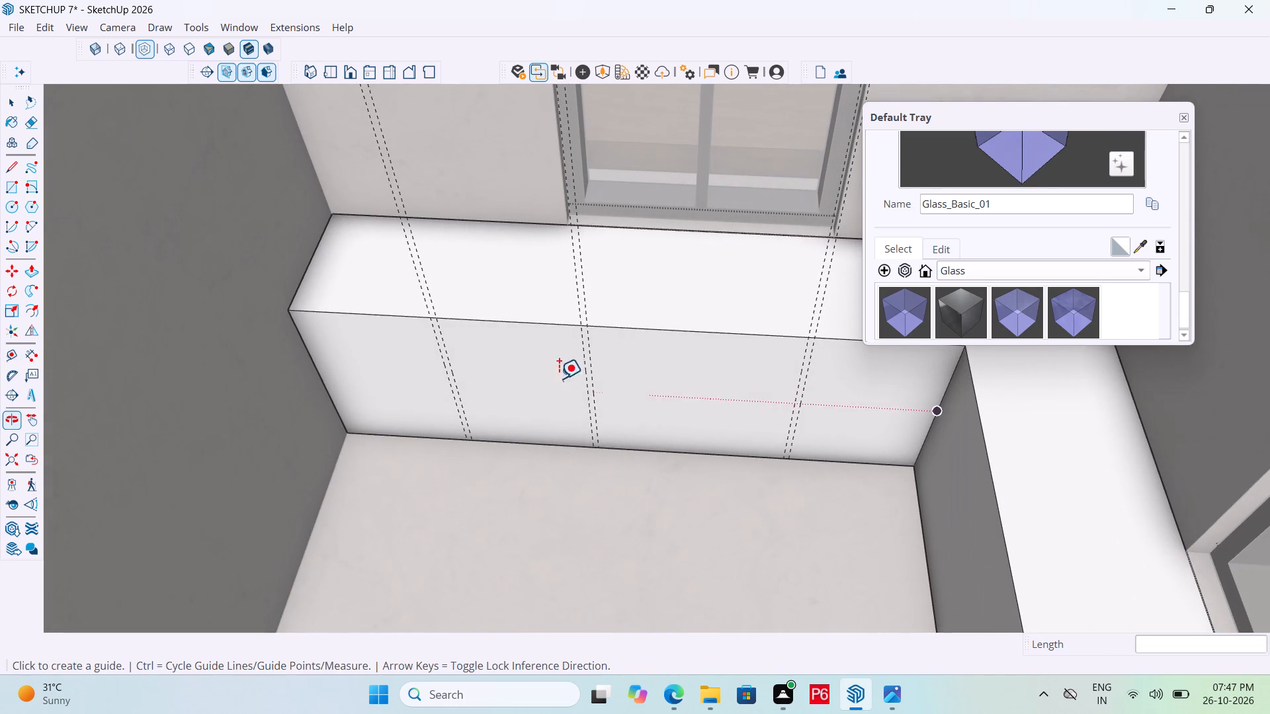
{"action": "key", "text": "r"}
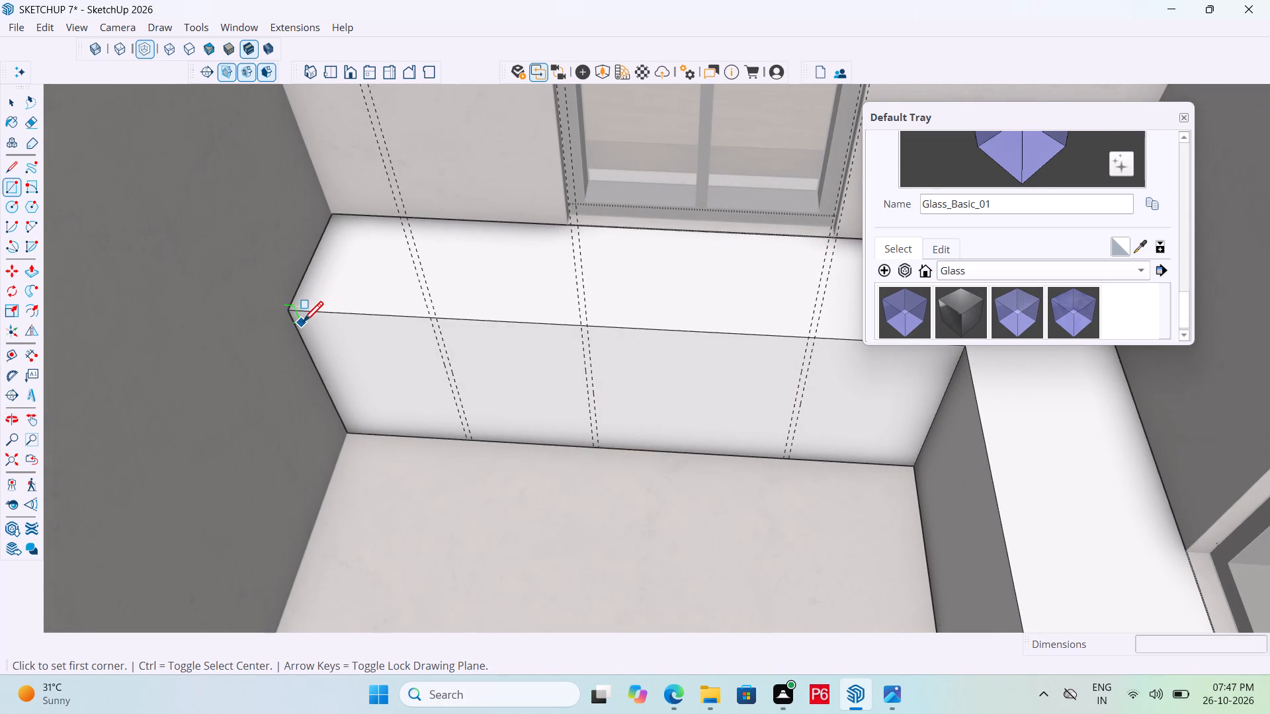
{"action": "left_click_drag", "start_coordinate": [291, 316], "coordinate": [298, 316]}
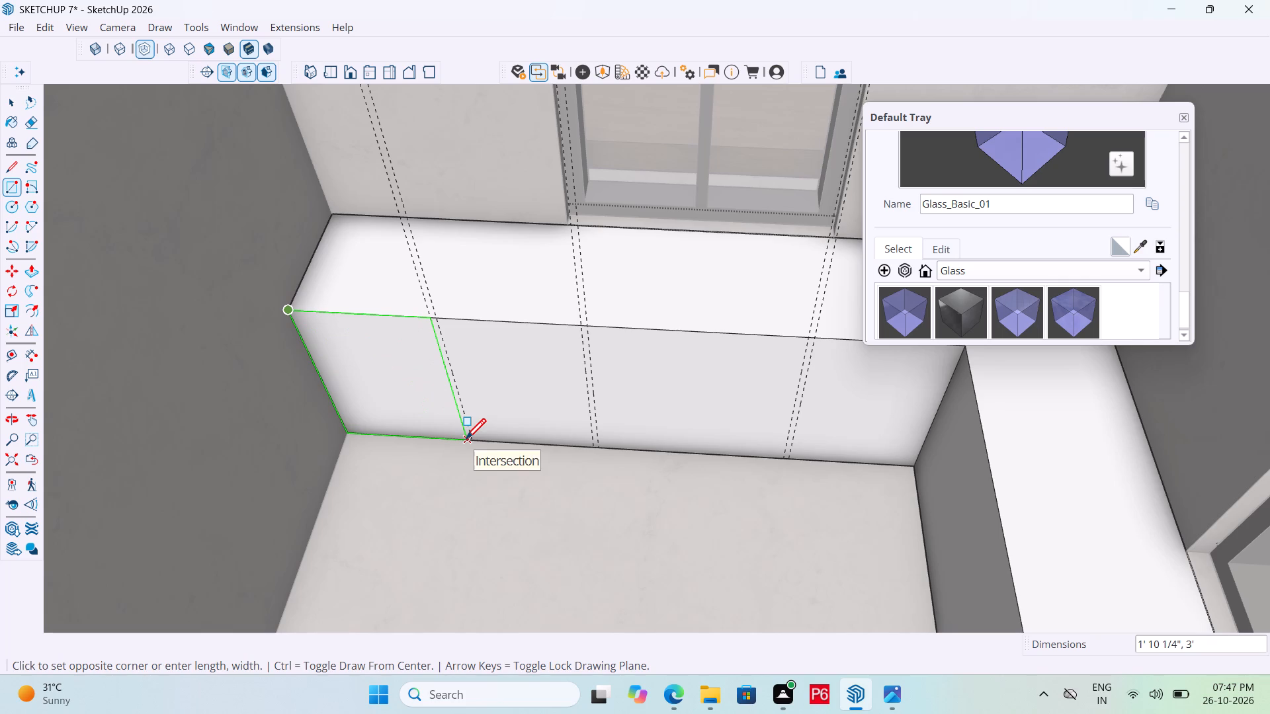
{"action": "left_click", "coordinate": [466, 441]}
Draw a 2' by 3' rectangle on the front face between the first and second guide pairs.
{"action": "scroll", "coordinate": [444, 327], "scroll_direction": "up", "scroll_amount": 4}
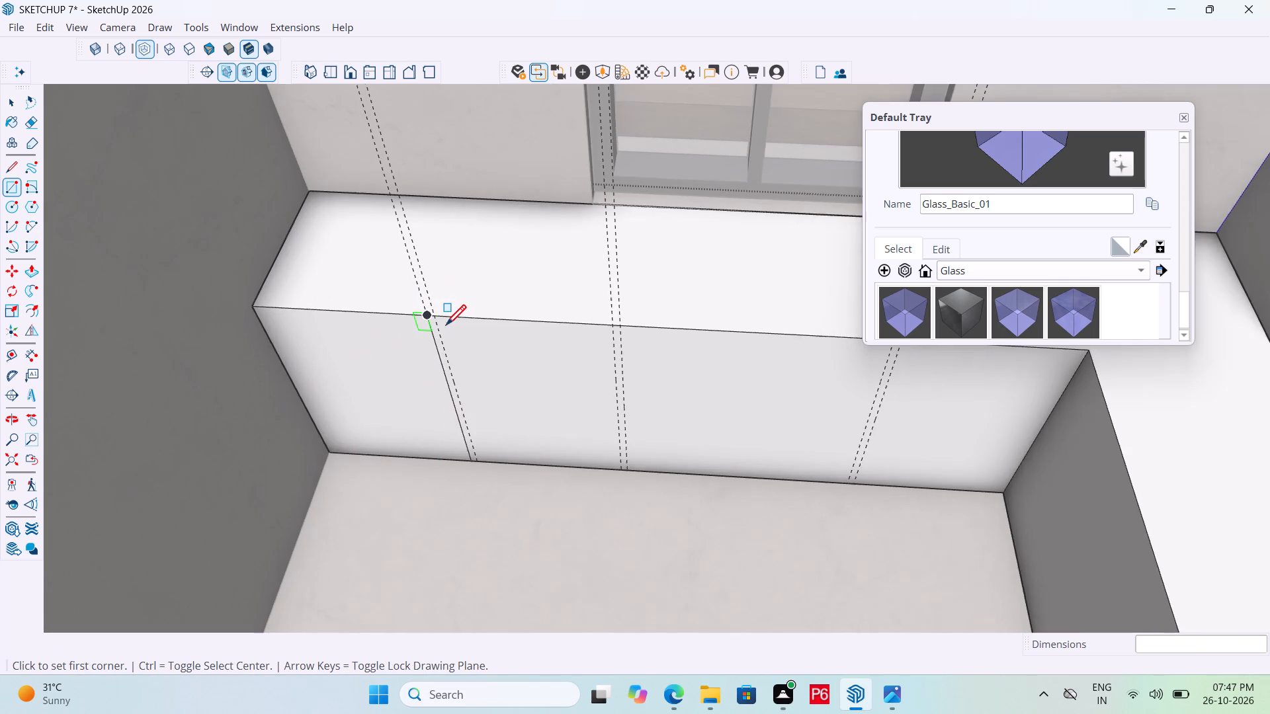
{"action": "scroll", "coordinate": [454, 354], "scroll_direction": "up", "scroll_amount": 5}
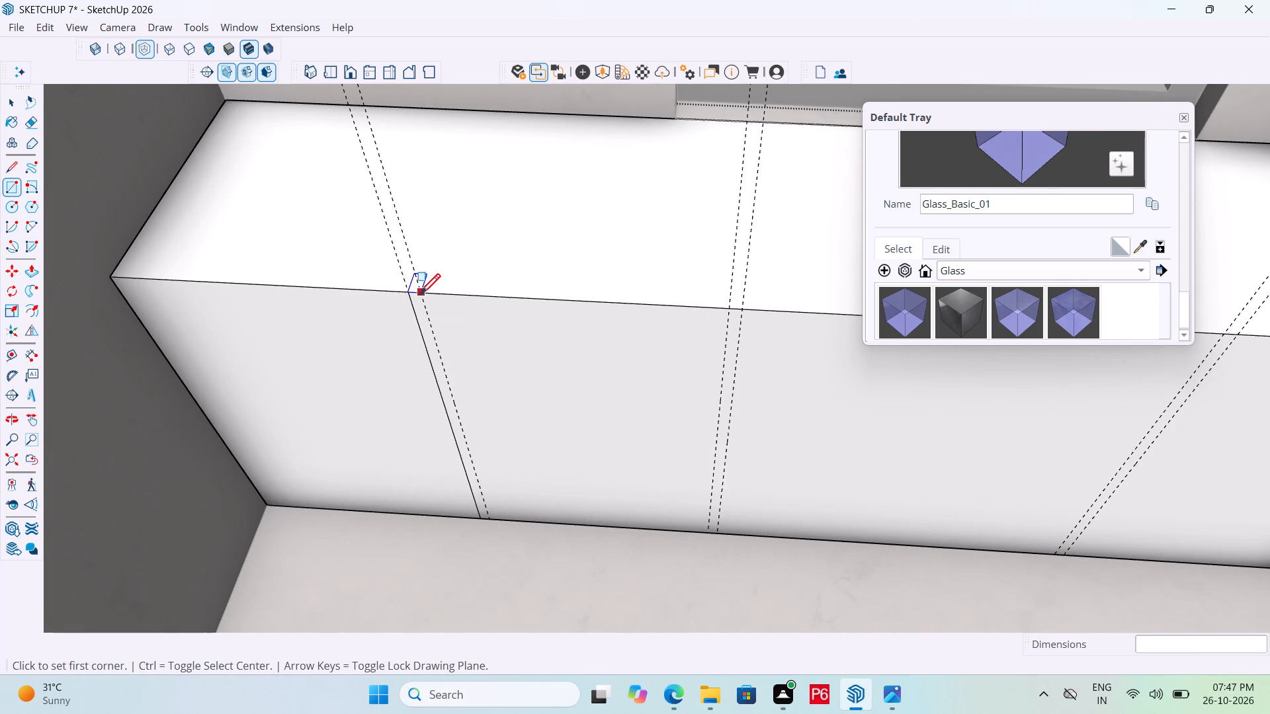
{"action": "left_click", "coordinate": [705, 534]}
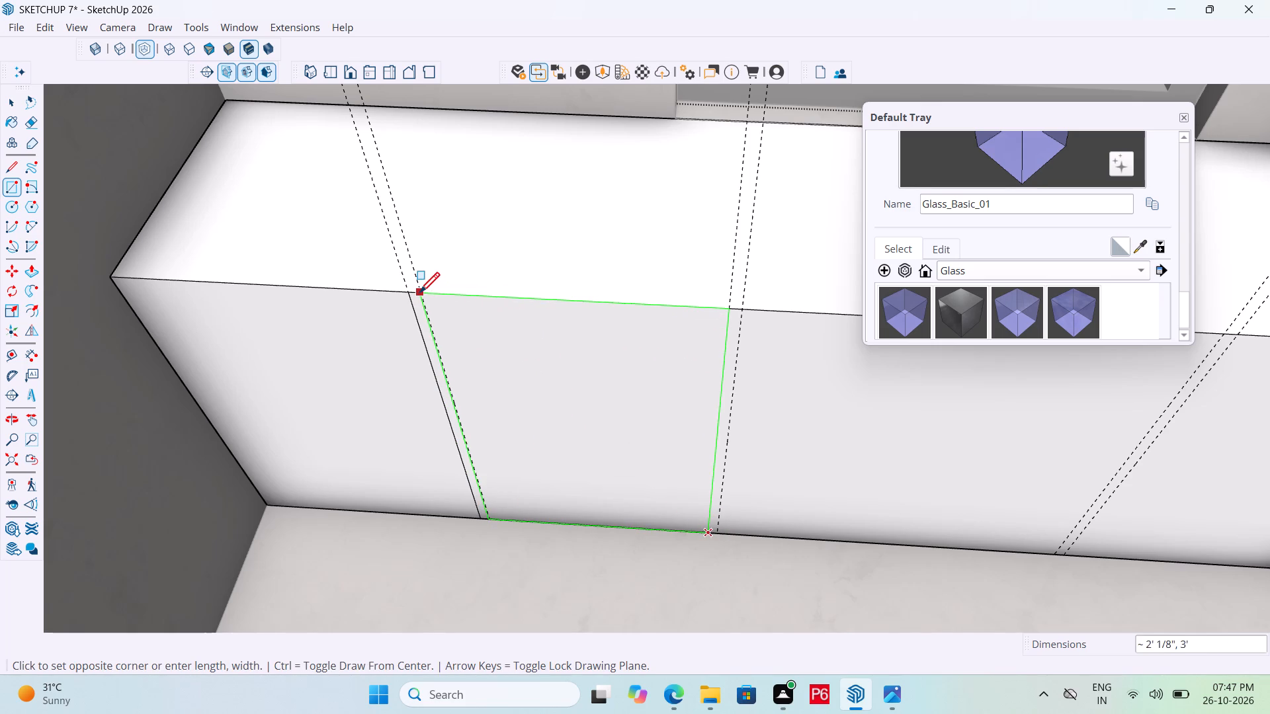
{"action": "scroll", "coordinate": [415, 315], "scroll_direction": "up", "scroll_amount": 11}
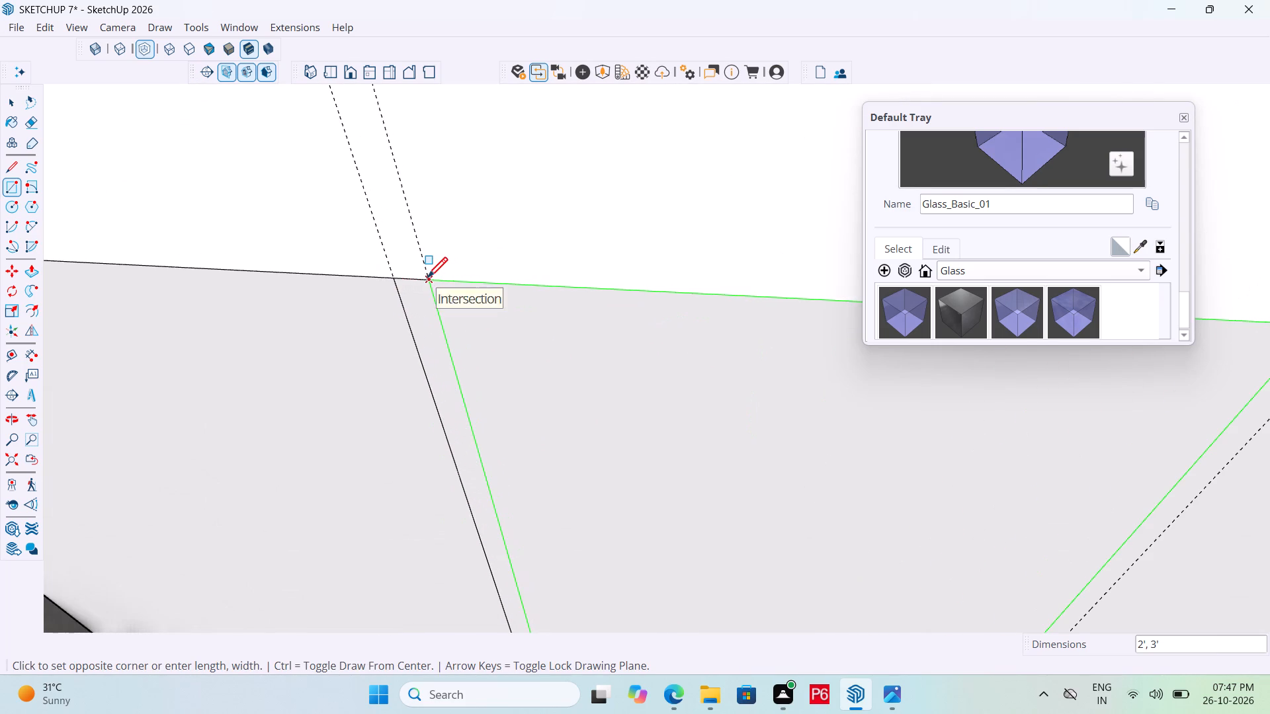
{"action": "left_click", "coordinate": [427, 280]}
Draw a 3' by 3' rectangle on the front face between the second guide pair and the pair near the inner corner.
{"action": "scroll", "coordinate": [328, 283], "scroll_direction": "down", "scroll_amount": 13}
{"action": "scroll", "coordinate": [394, 444], "scroll_direction": "down", "scroll_amount": 6}
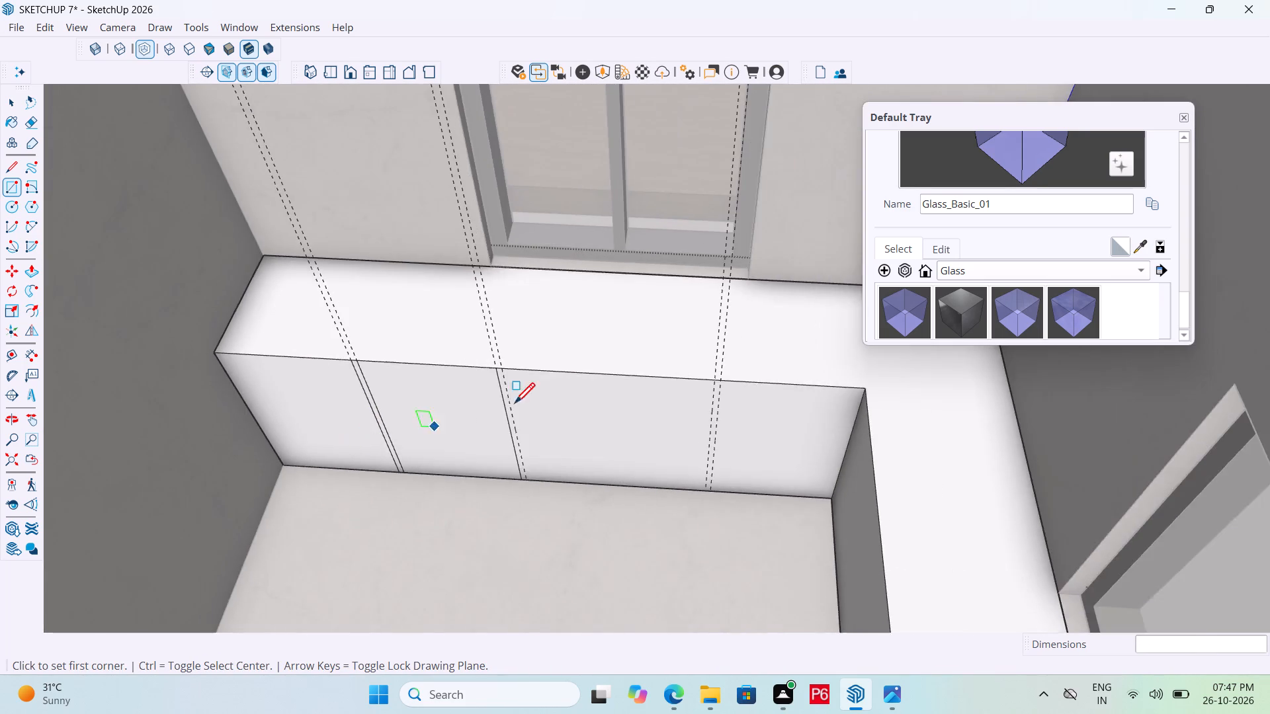
{"action": "scroll", "coordinate": [684, 393], "scroll_direction": "up", "scroll_amount": 6}
{"action": "left_click", "coordinate": [335, 347]}
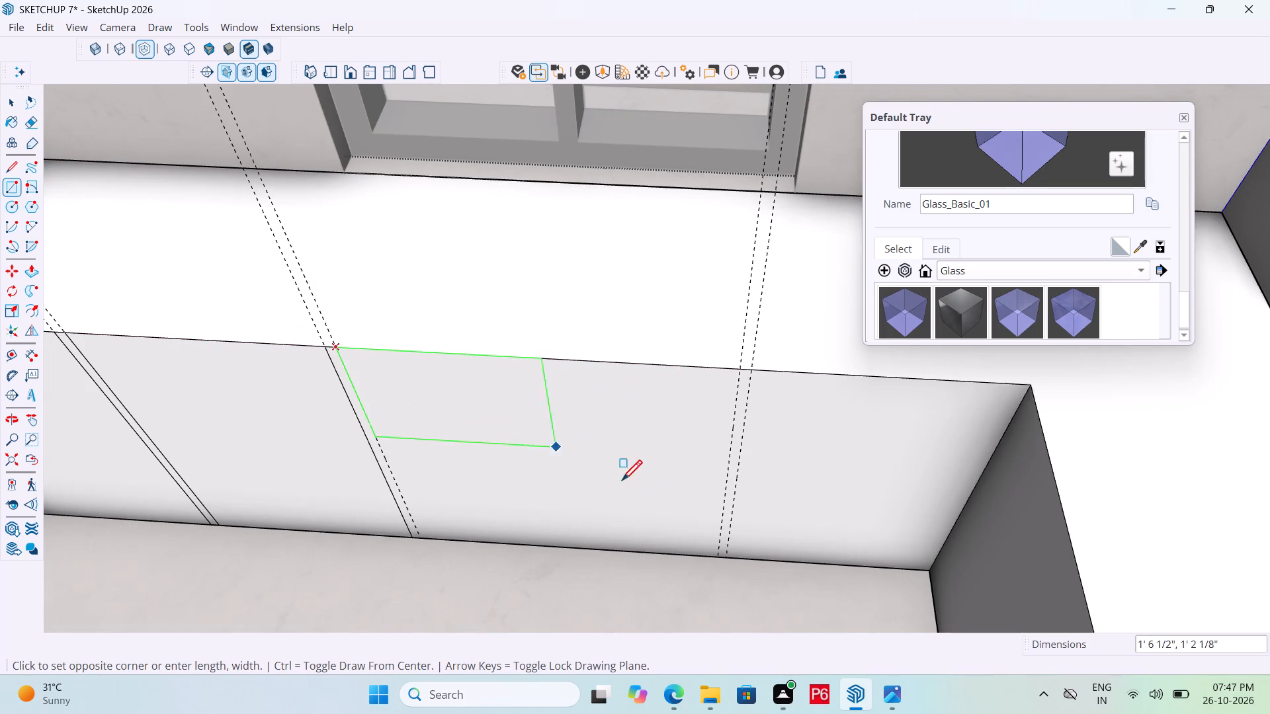
{"action": "scroll", "coordinate": [694, 539], "scroll_direction": "up", "scroll_amount": 4}
{"action": "left_click", "coordinate": [732, 567]}
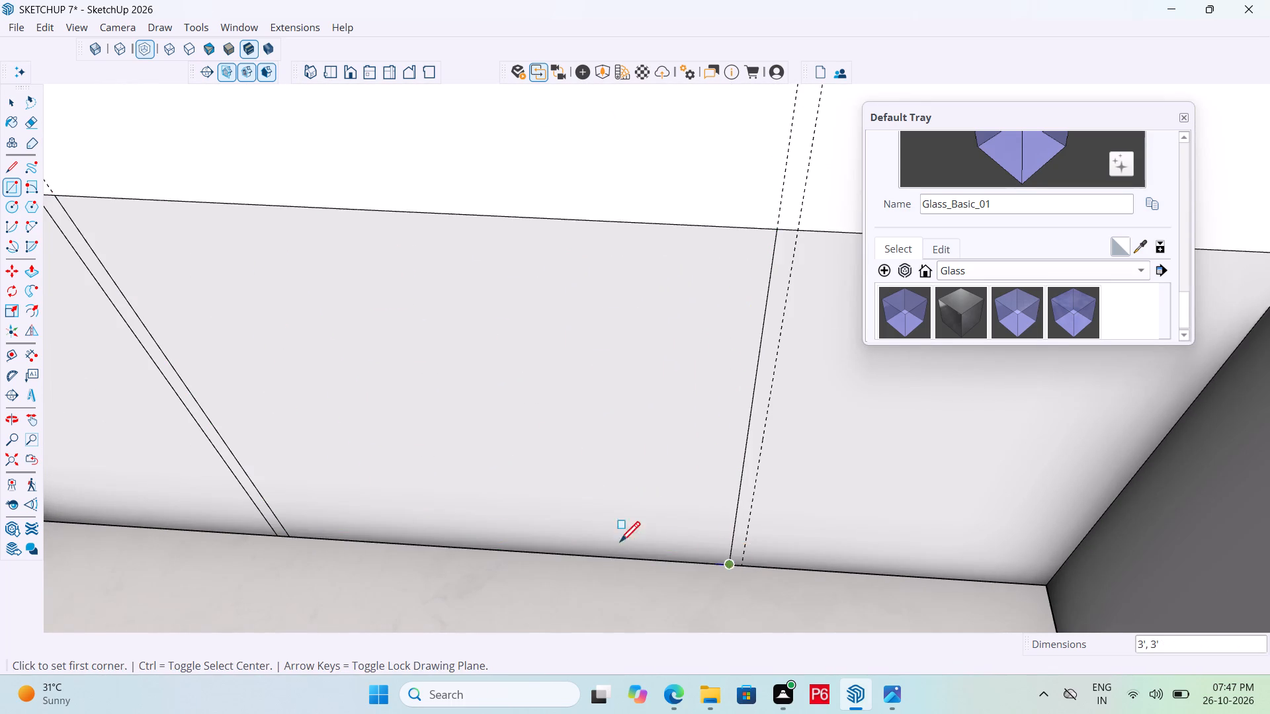
Draw a rectangle about 2' by 3' on the front face between the last vertical guide and the base's inner corner.
{"action": "scroll", "coordinate": [363, 505], "scroll_direction": "down", "scroll_amount": 7}
{"action": "middle_click_drag", "start_coordinate": [650, 520], "coordinate": [781, 516]}
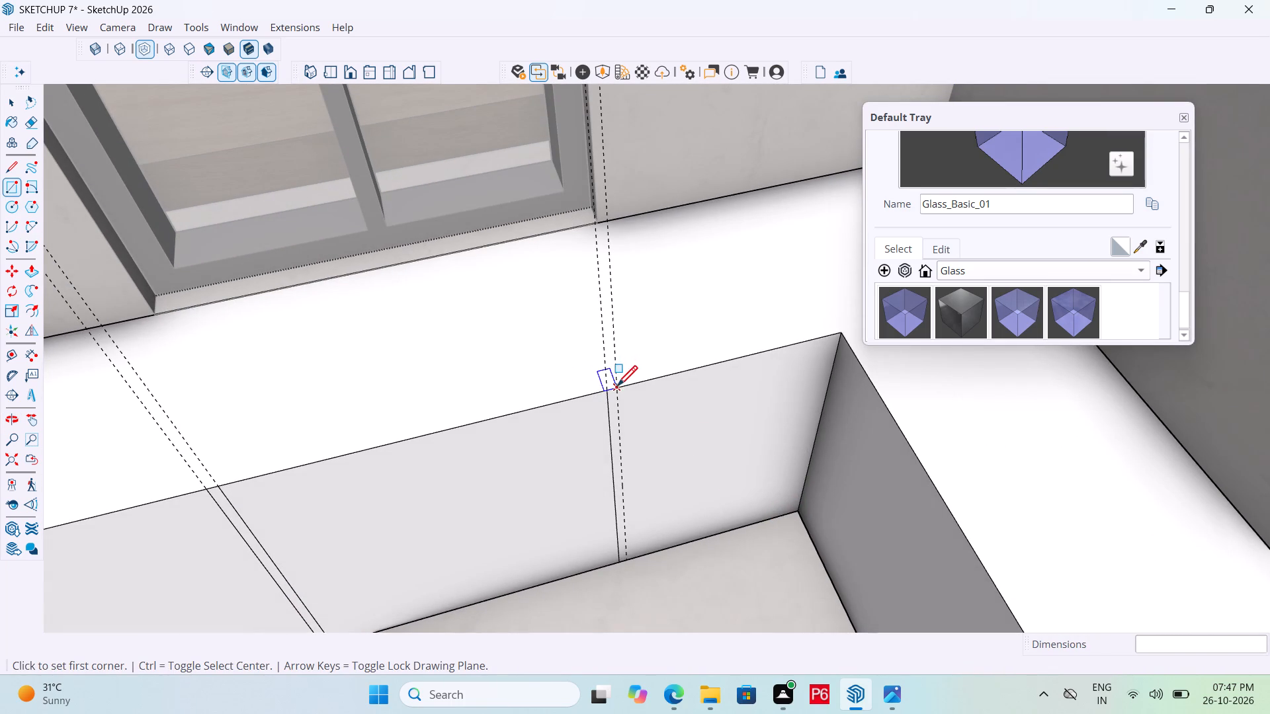
{"action": "left_click", "coordinate": [617, 388]}
{"action": "left_click", "coordinate": [802, 513]}
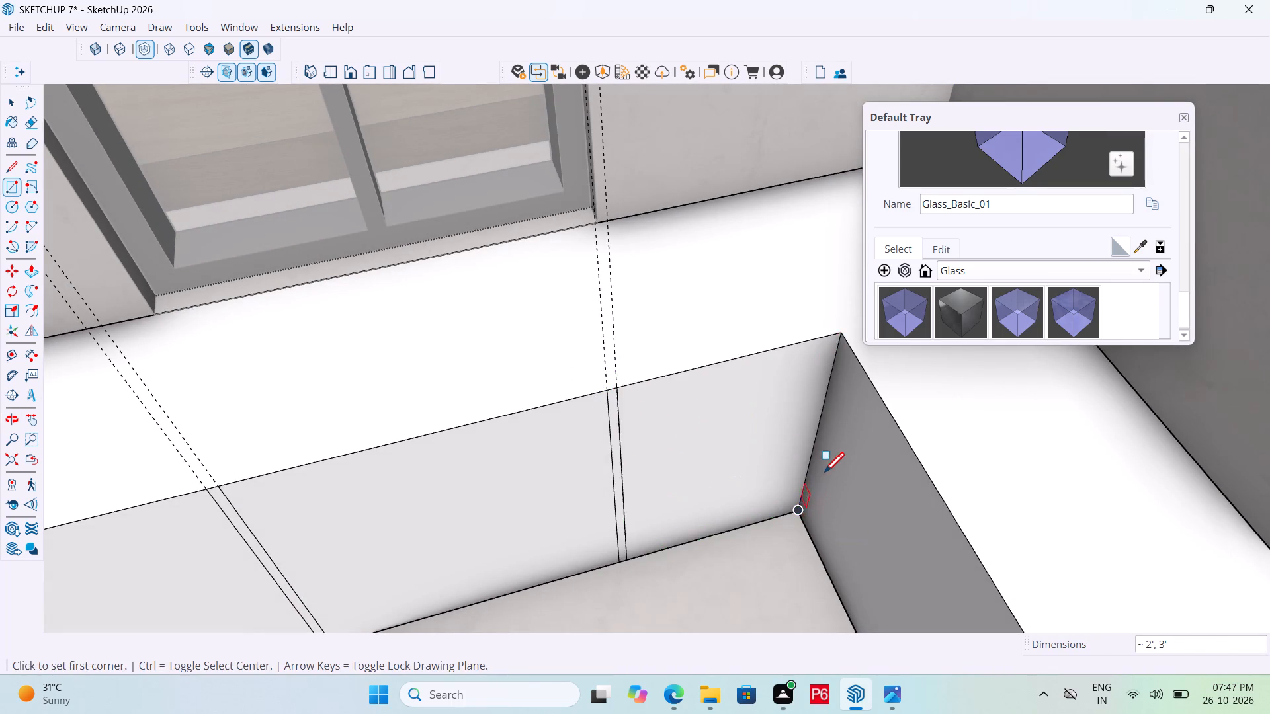
Erase all the vertical construction guides crossing the base's top and front face.
{"action": "scroll", "coordinate": [824, 475], "scroll_direction": "down", "scroll_amount": 7}
{"action": "middle_click_drag", "start_coordinate": [824, 471], "coordinate": [760, 446]}
{"action": "key", "text": "e"}
{"action": "left_click_drag", "start_coordinate": [694, 361], "coordinate": [655, 361]}
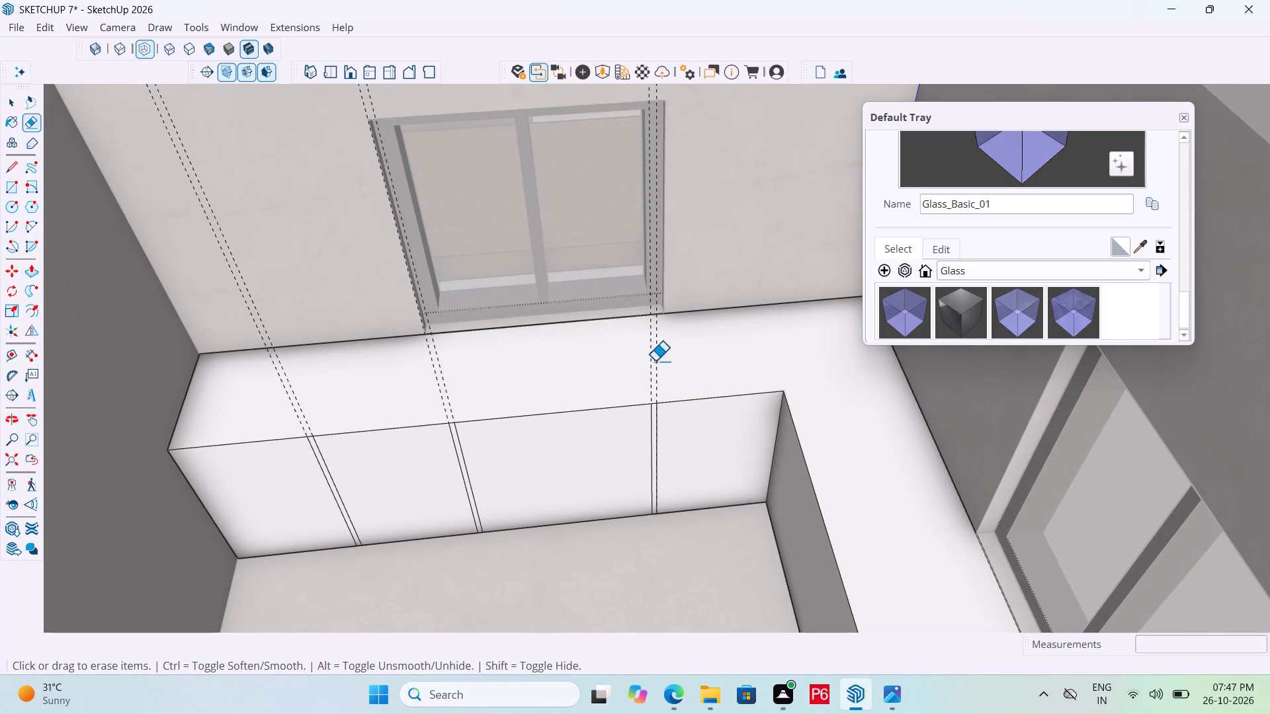
{"action": "left_click_drag", "start_coordinate": [655, 361], "coordinate": [275, 370]}
{"action": "left_click", "coordinate": [275, 370]}
Paint the top of the L-shaped base with the stone material Marble_07_1K.
{"action": "scroll", "coordinate": [768, 340], "scroll_direction": "down", "scroll_amount": 2}
{"action": "middle_click_drag", "start_coordinate": [558, 472], "coordinate": [482, 464]}
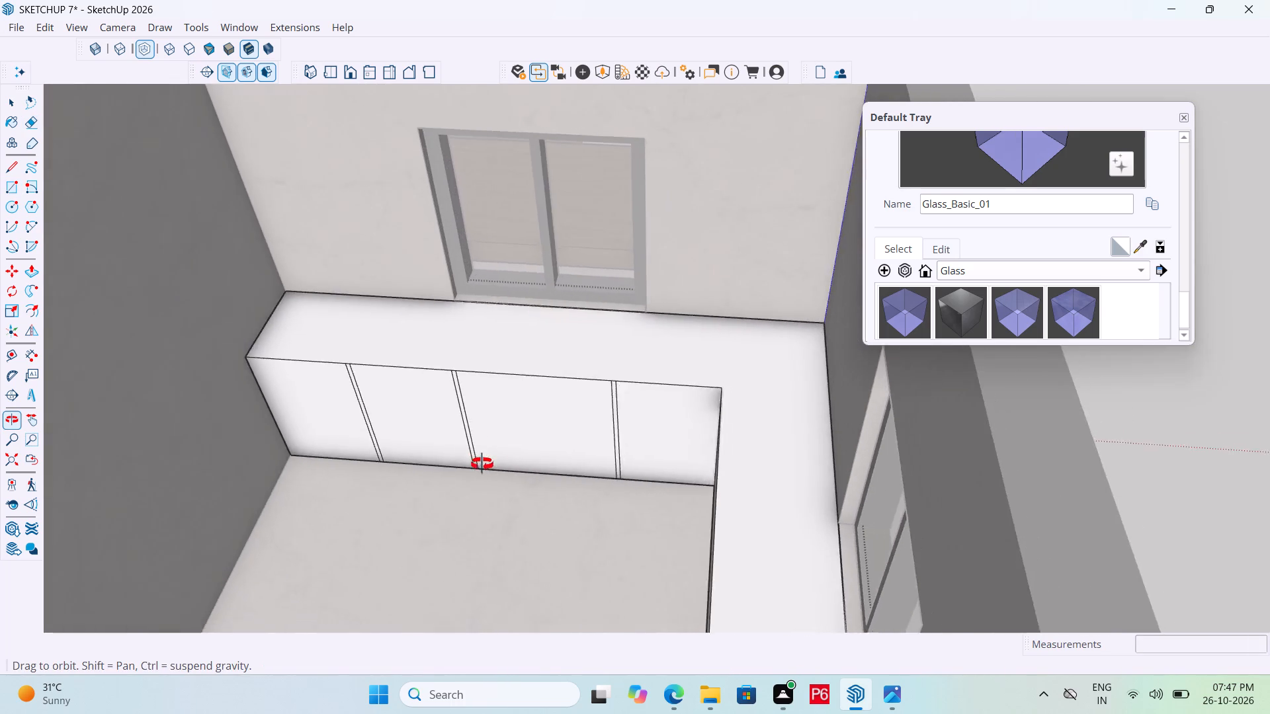
{"action": "middle_click_drag", "start_coordinate": [482, 464], "coordinate": [523, 469]}
{"action": "scroll", "coordinate": [349, 454], "scroll_direction": "up", "scroll_amount": 6}
{"action": "key", "text": "space"}
{"action": "scroll", "coordinate": [353, 397], "scroll_direction": "down", "scroll_amount": 5}
{"action": "scroll", "coordinate": [507, 401], "scroll_direction": "down", "scroll_amount": 4}
{"action": "middle_click_drag", "start_coordinate": [507, 401], "coordinate": [564, 416]}
{"action": "left_click", "coordinate": [995, 280]}
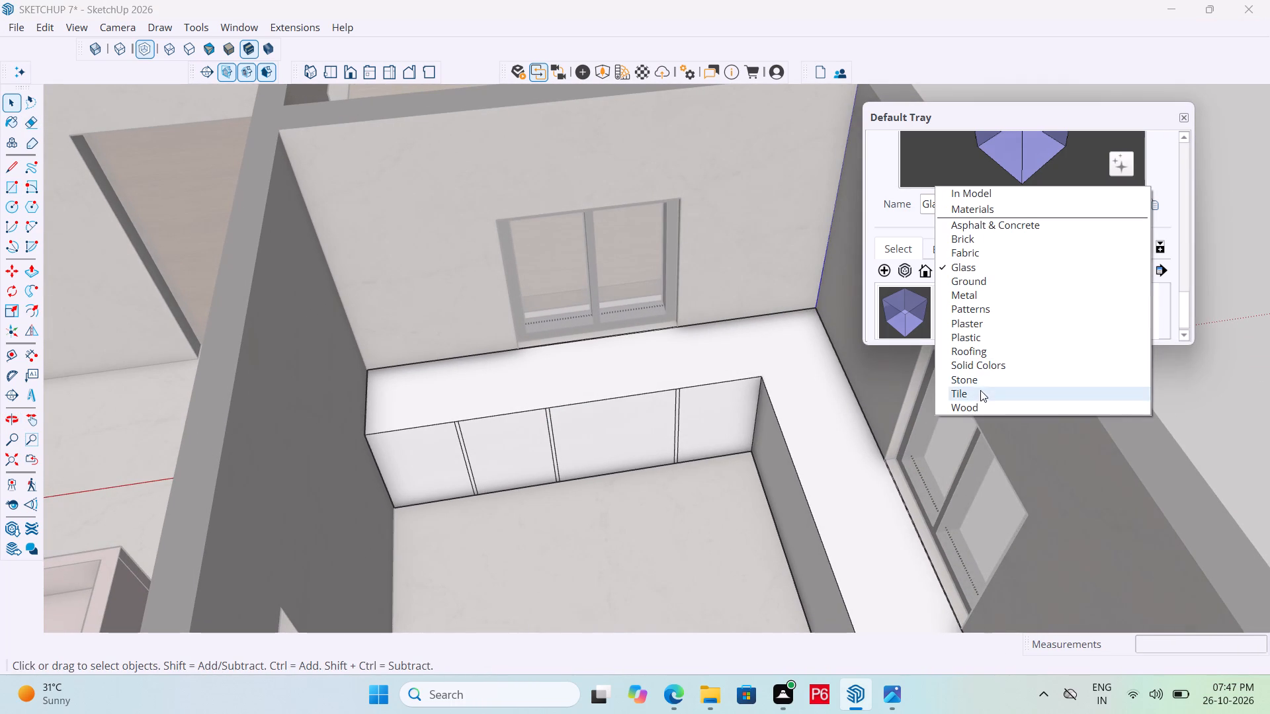
{"action": "left_click", "coordinate": [998, 371]}
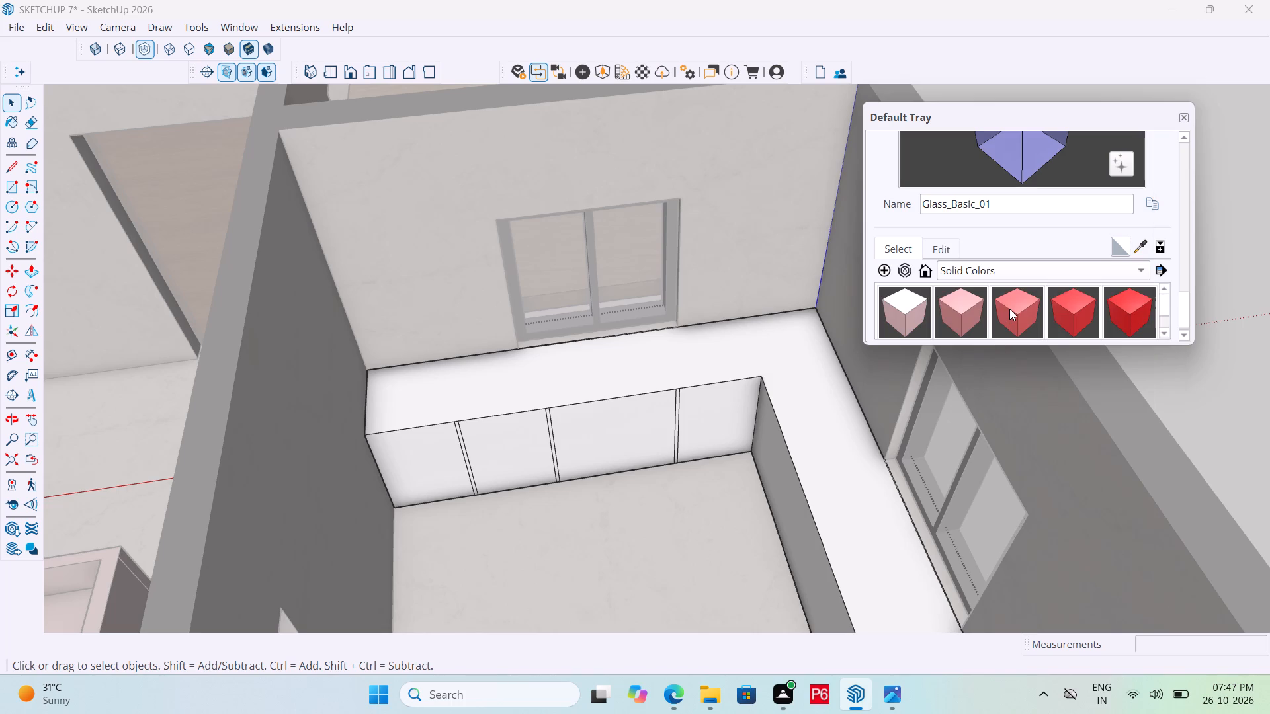
{"action": "scroll", "coordinate": [1009, 309], "scroll_direction": "down", "scroll_amount": 3}
{"action": "left_click", "coordinate": [1051, 265]}
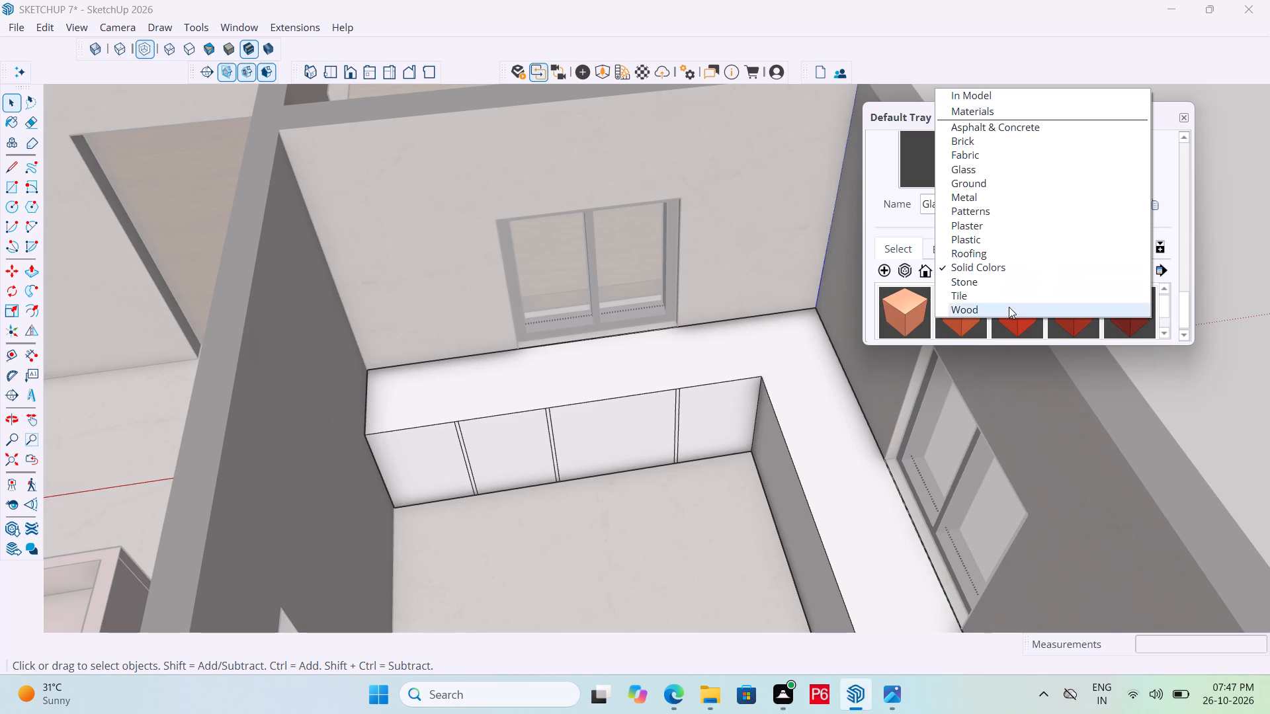
{"action": "left_click", "coordinate": [989, 281]}
{"action": "left_click", "coordinate": [1091, 311]}
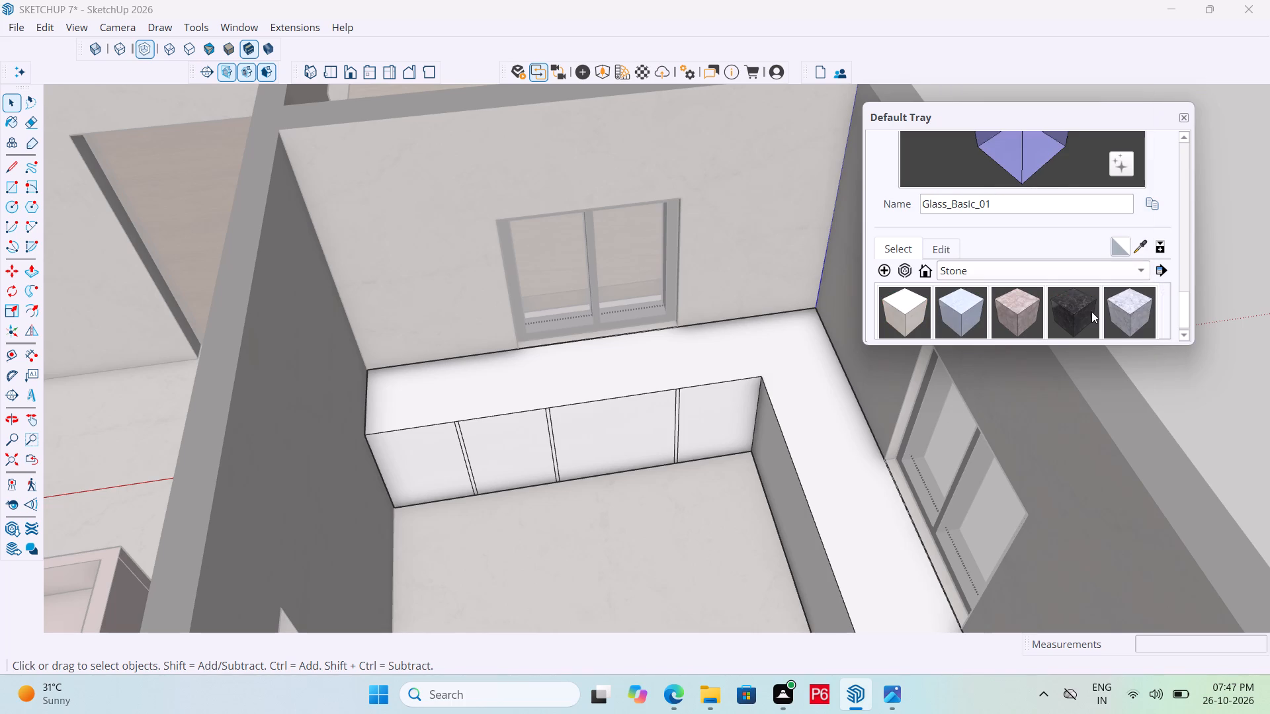
{"action": "left_click", "coordinate": [1079, 311]}
{"action": "left_click", "coordinate": [995, 304]}
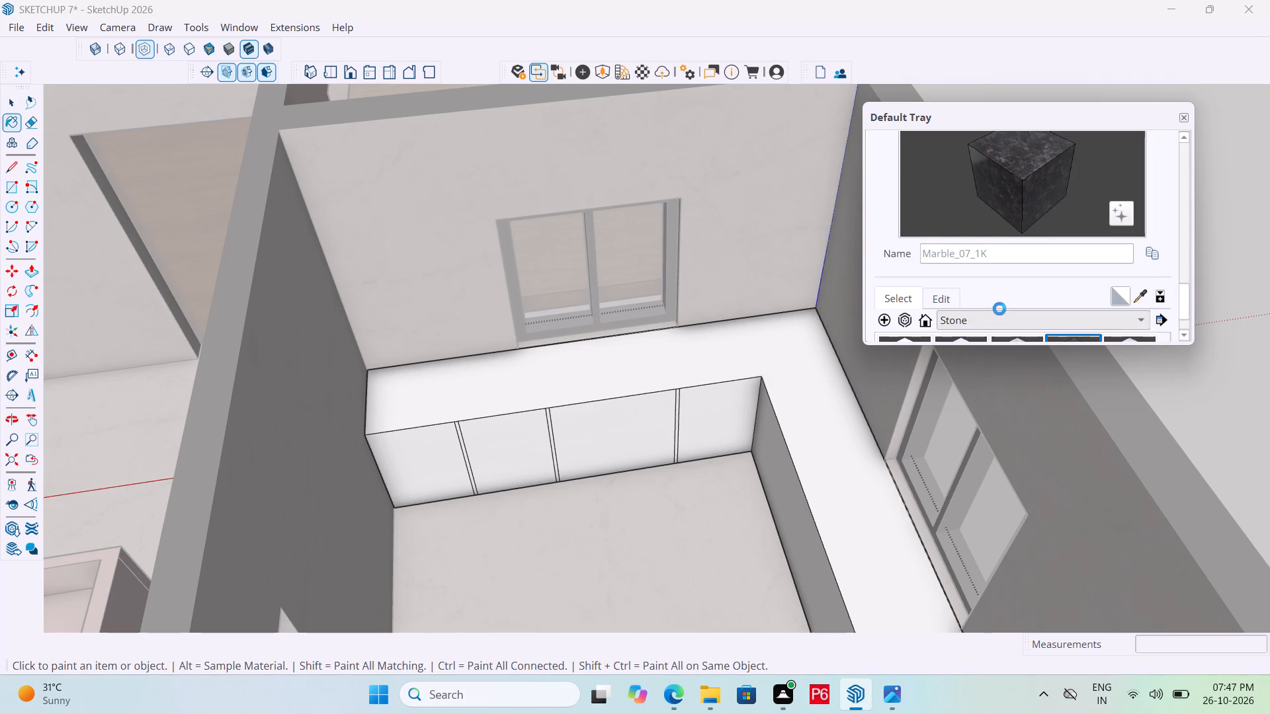
{"action": "scroll", "coordinate": [1017, 301], "scroll_direction": "down", "scroll_amount": 1}
{"action": "left_click", "coordinate": [1044, 277]}
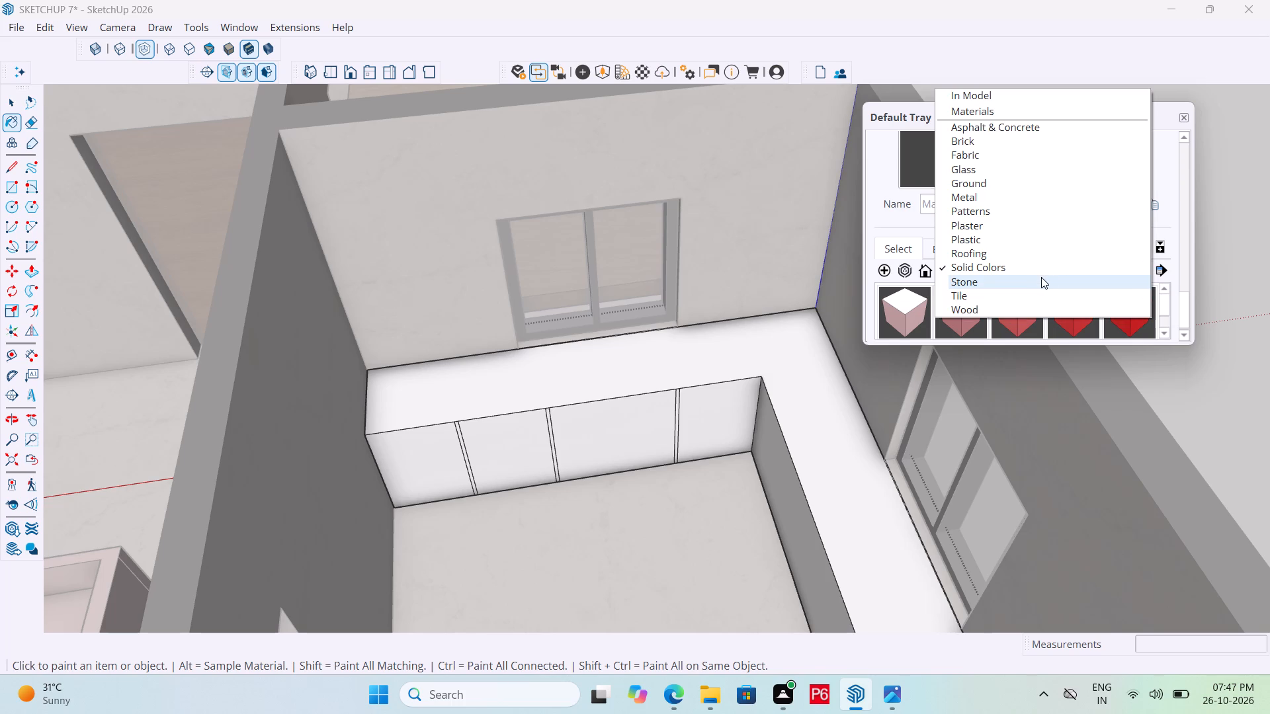
{"action": "left_click", "coordinate": [1032, 280]}
{"action": "left_click", "coordinate": [1070, 311]}
{"action": "left_click", "coordinate": [820, 394]}
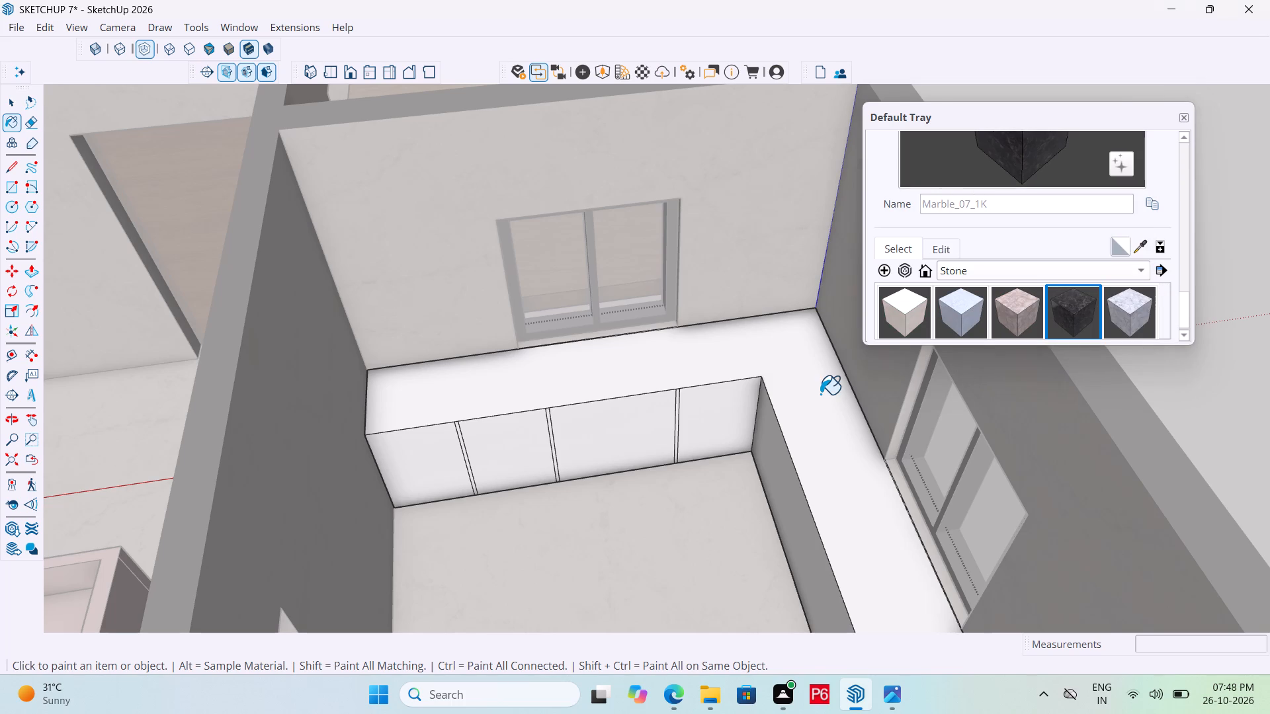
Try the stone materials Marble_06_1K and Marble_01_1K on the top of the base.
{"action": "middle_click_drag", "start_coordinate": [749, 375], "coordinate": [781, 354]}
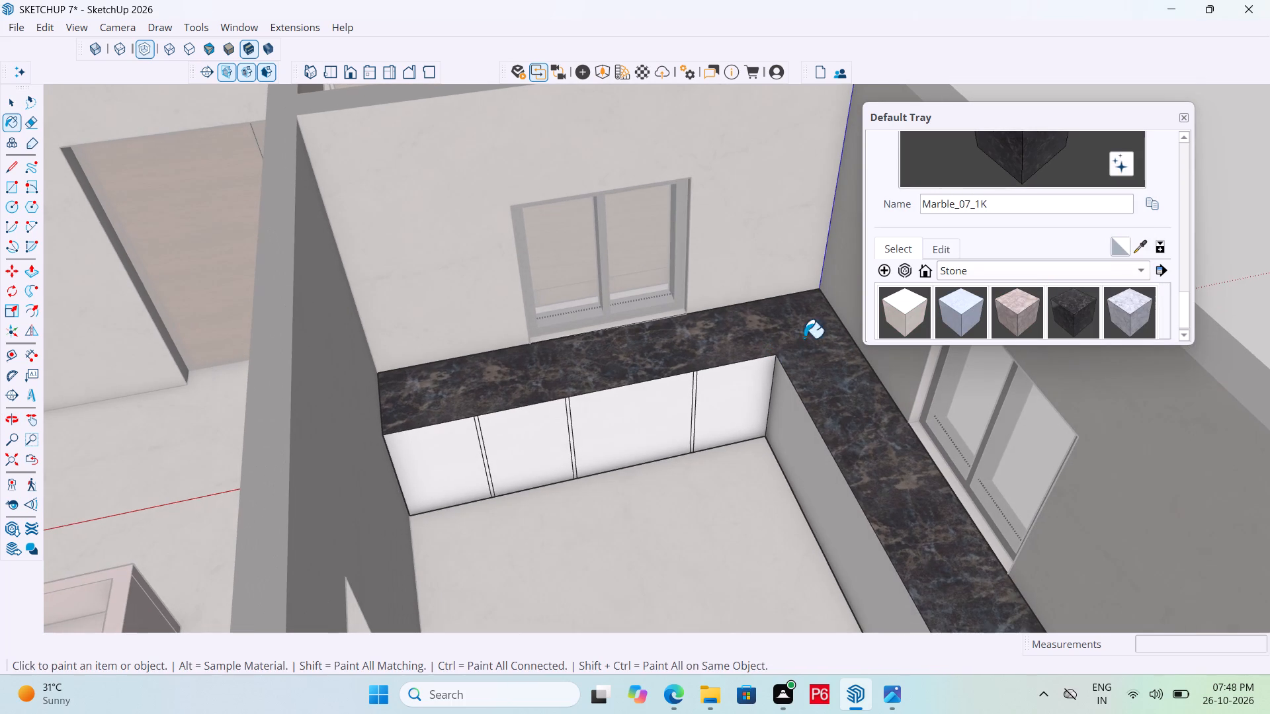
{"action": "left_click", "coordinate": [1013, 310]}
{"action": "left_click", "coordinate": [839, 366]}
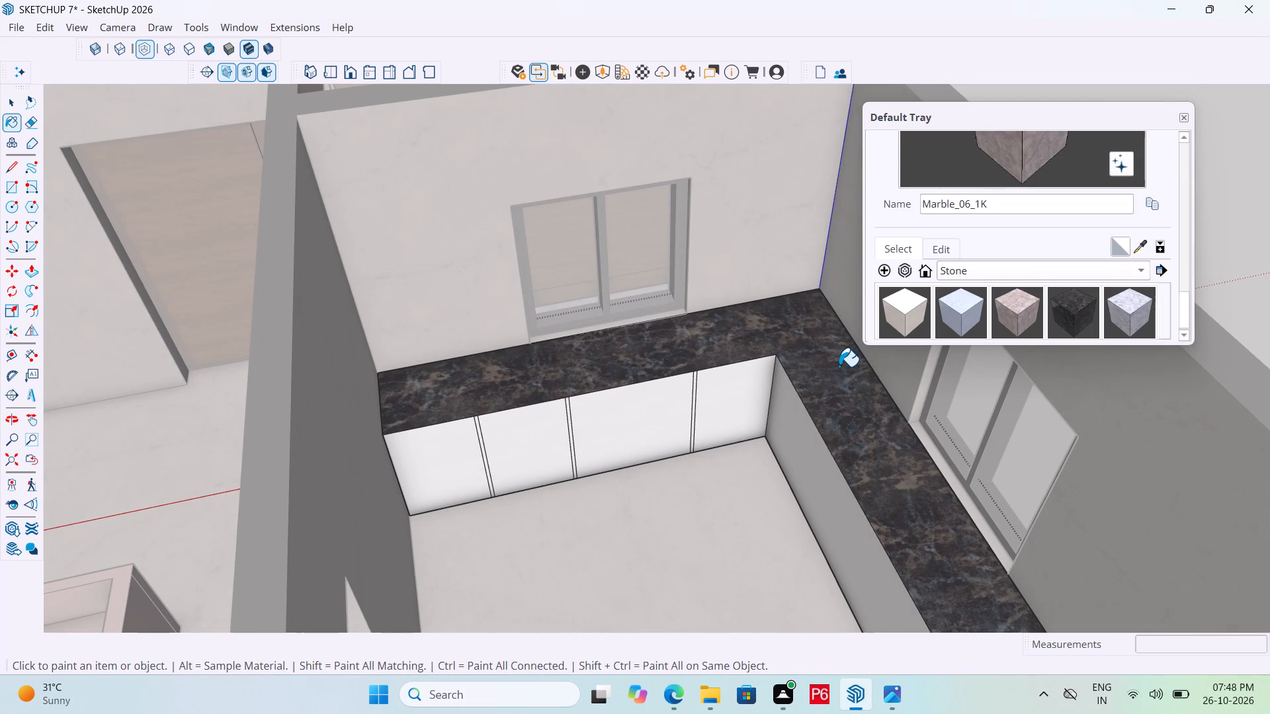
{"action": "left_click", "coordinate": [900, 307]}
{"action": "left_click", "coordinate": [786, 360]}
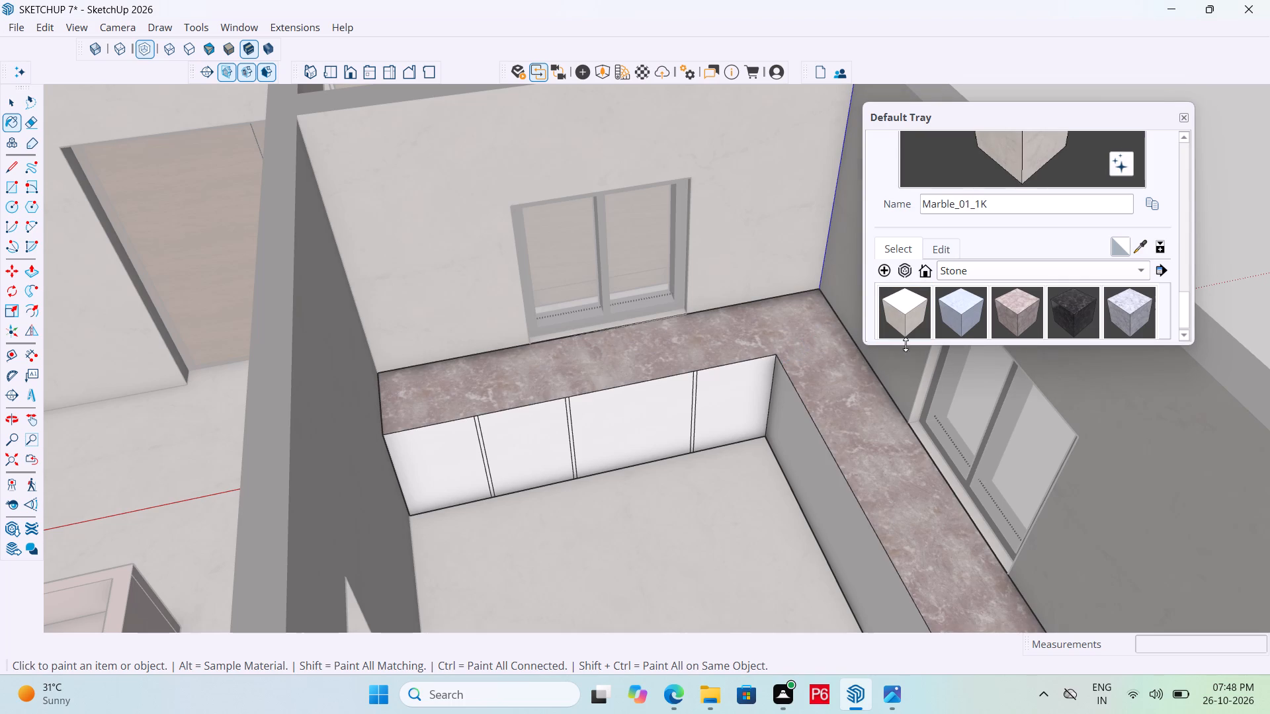
Repaint the top of the base with Marble_07_1K.
{"action": "left_click", "coordinate": [1081, 311]}
{"action": "left_click", "coordinate": [796, 354]}
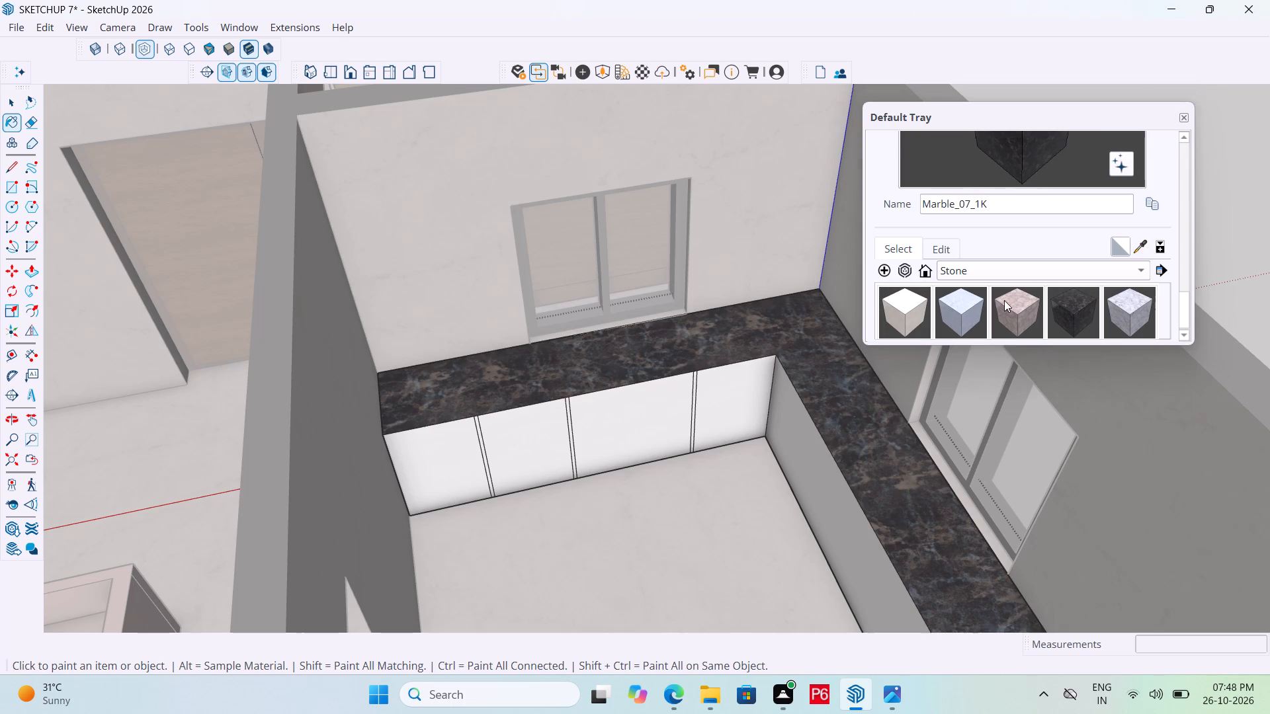
Push the marble top face of the L-shaped base down 2".
{"action": "scroll", "coordinate": [1015, 299], "scroll_direction": "down", "scroll_amount": 2}
{"action": "scroll", "coordinate": [581, 411], "scroll_direction": "down", "scroll_amount": 2}
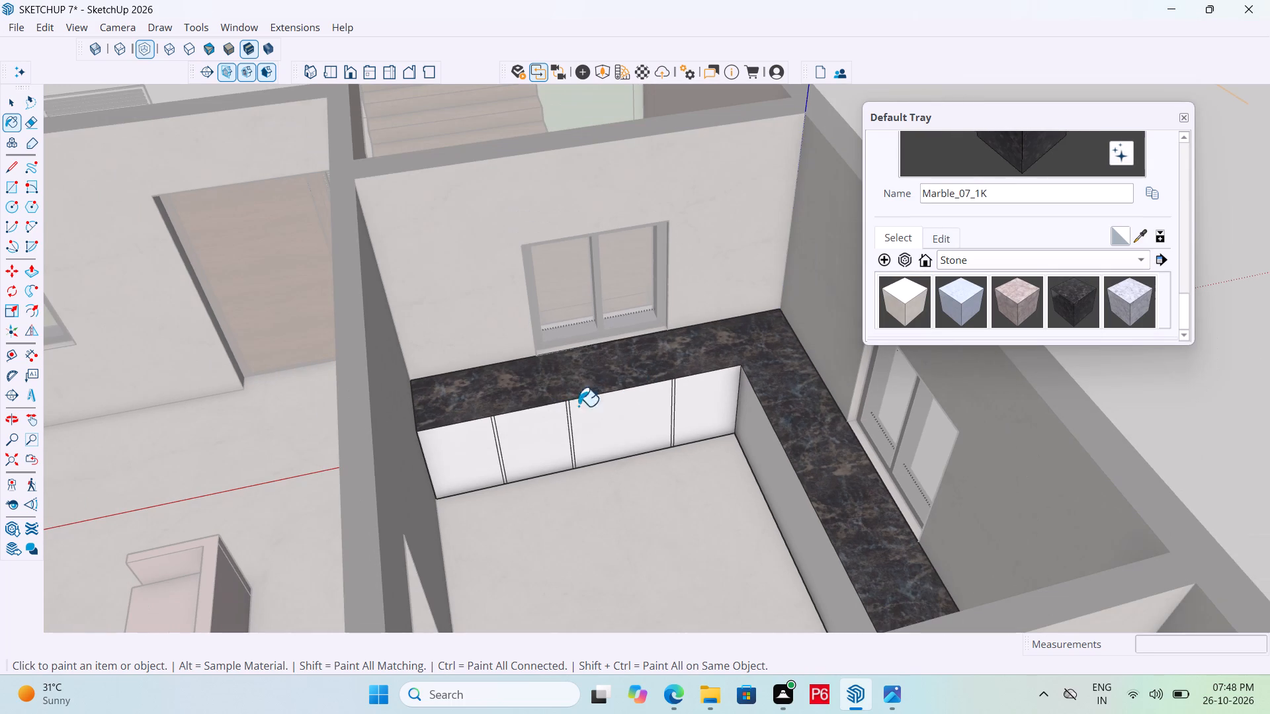
{"action": "key", "text": "p"}
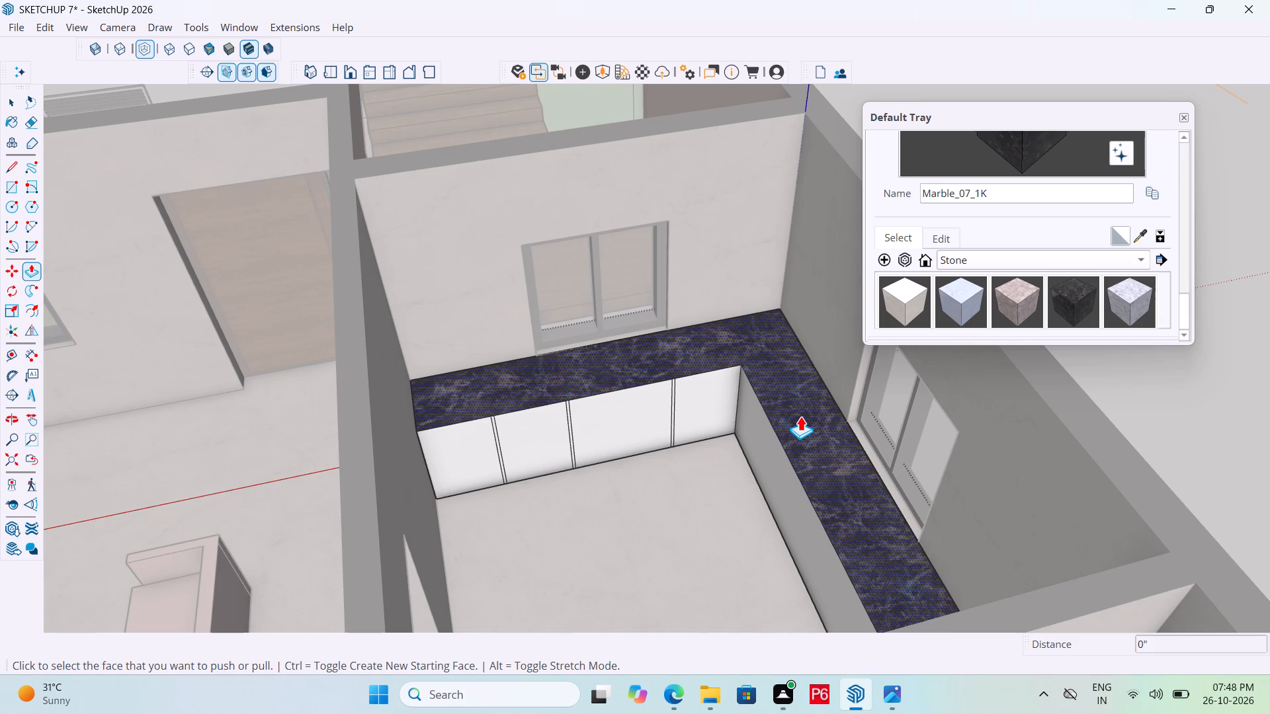
{"action": "left_click", "coordinate": [800, 416]}
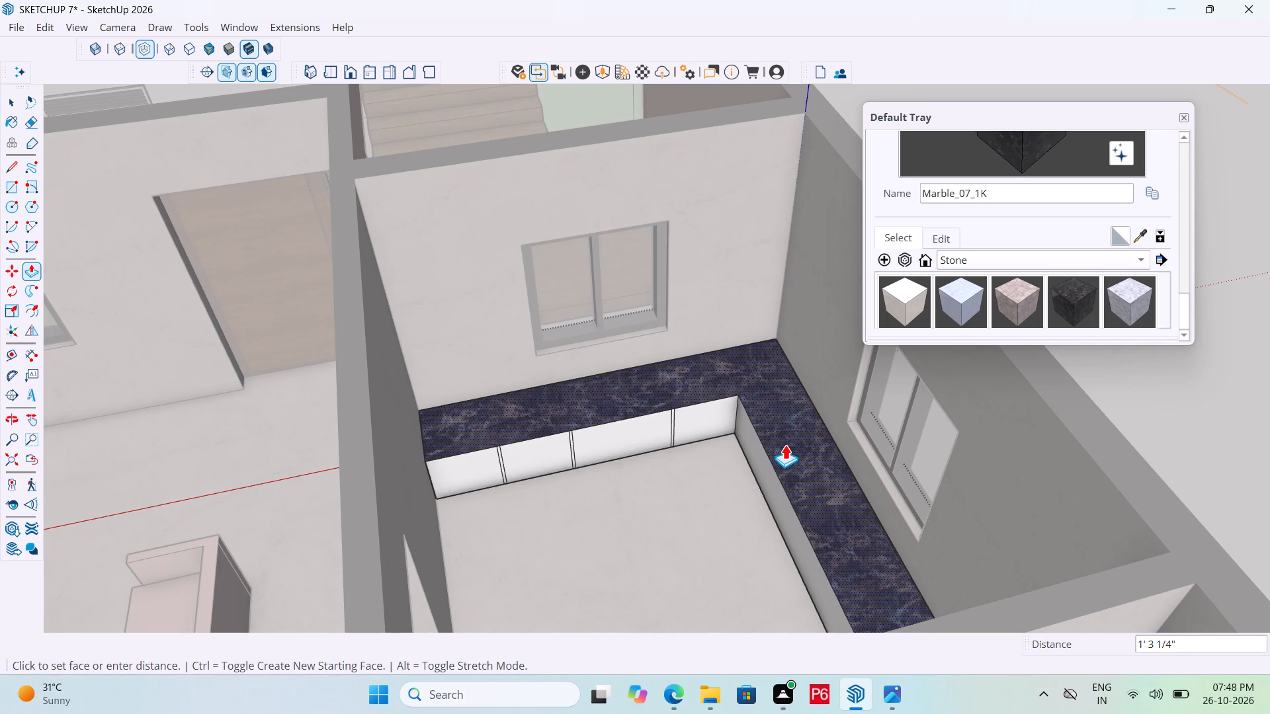
{"action": "key", "text": "3"}
{"action": "key", "text": "BackSpace"}
{"action": "type", "text": "2\""}
{"action": "key", "text": "Return"}
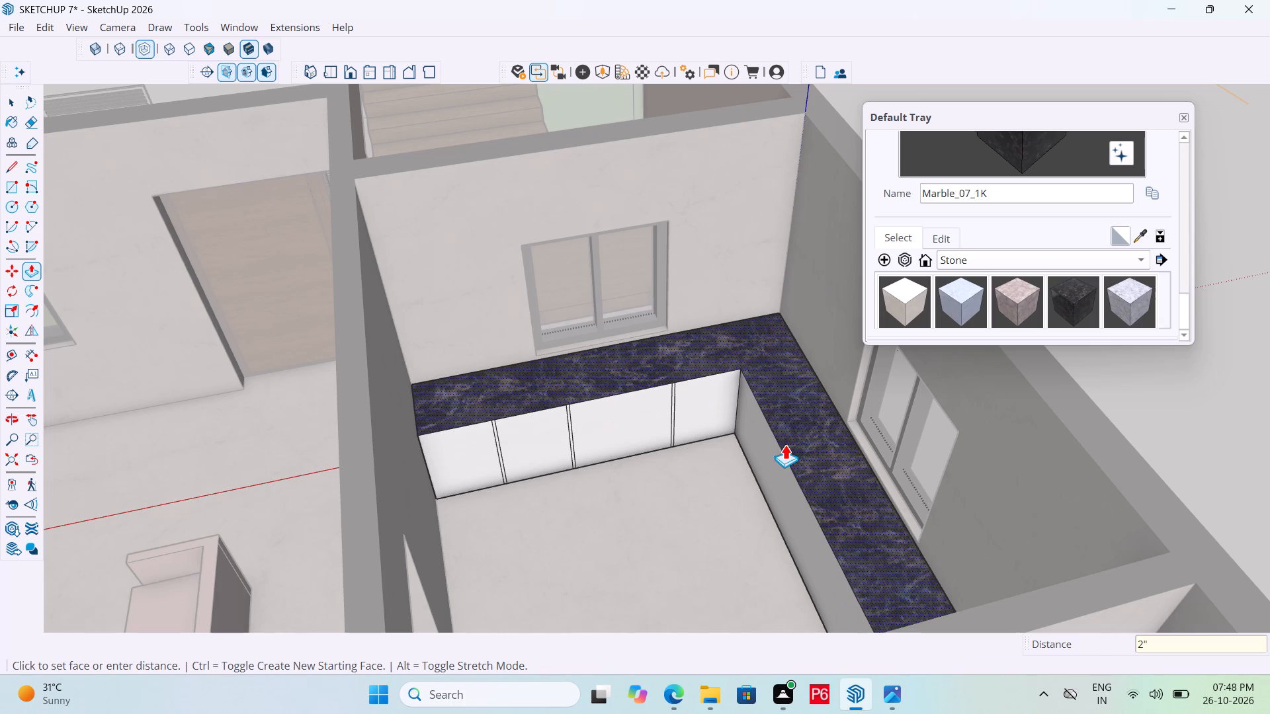
Pull the marble top face up 2" from a new starting face to form a countertop slab.
{"action": "middle_click_drag", "start_coordinate": [830, 432], "coordinate": [854, 409]}
{"action": "left_click", "coordinate": [840, 430]}
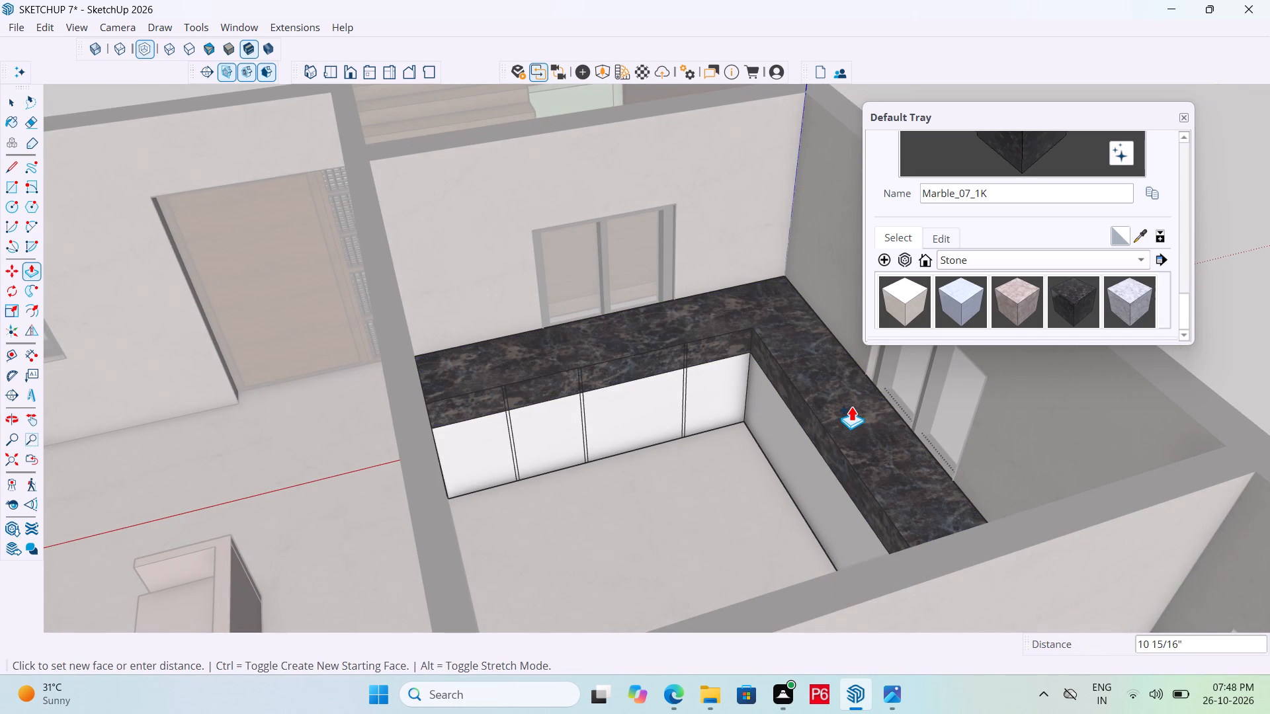
{"action": "type", "text": "2\""}
{"action": "key", "text": "Return"}
Erase the short vertical edges at the three panel gaps on the countertop slab's front edge.
{"action": "scroll", "coordinate": [747, 343], "scroll_direction": "up", "scroll_amount": 5}
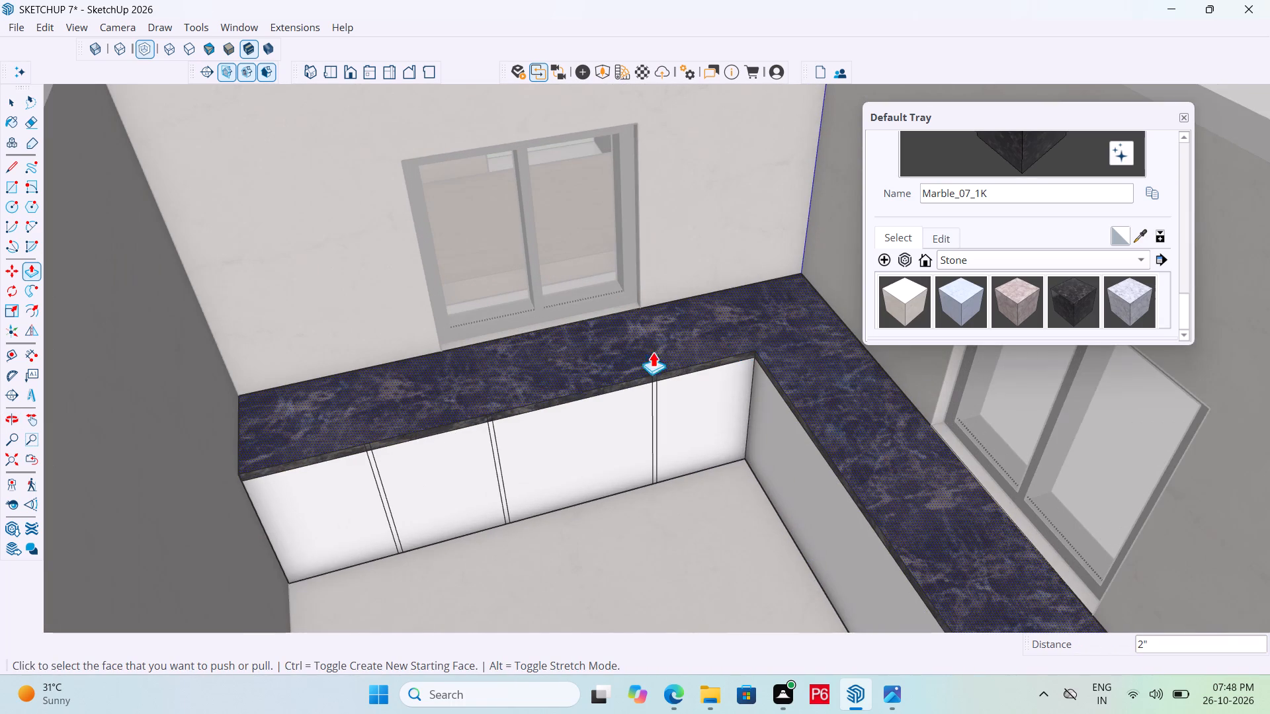
{"action": "middle_click_drag", "start_coordinate": [722, 387], "coordinate": [697, 356]}
{"action": "scroll", "coordinate": [757, 348], "scroll_direction": "down", "scroll_amount": 2}
{"action": "middle_click_drag", "start_coordinate": [704, 362], "coordinate": [683, 374]}
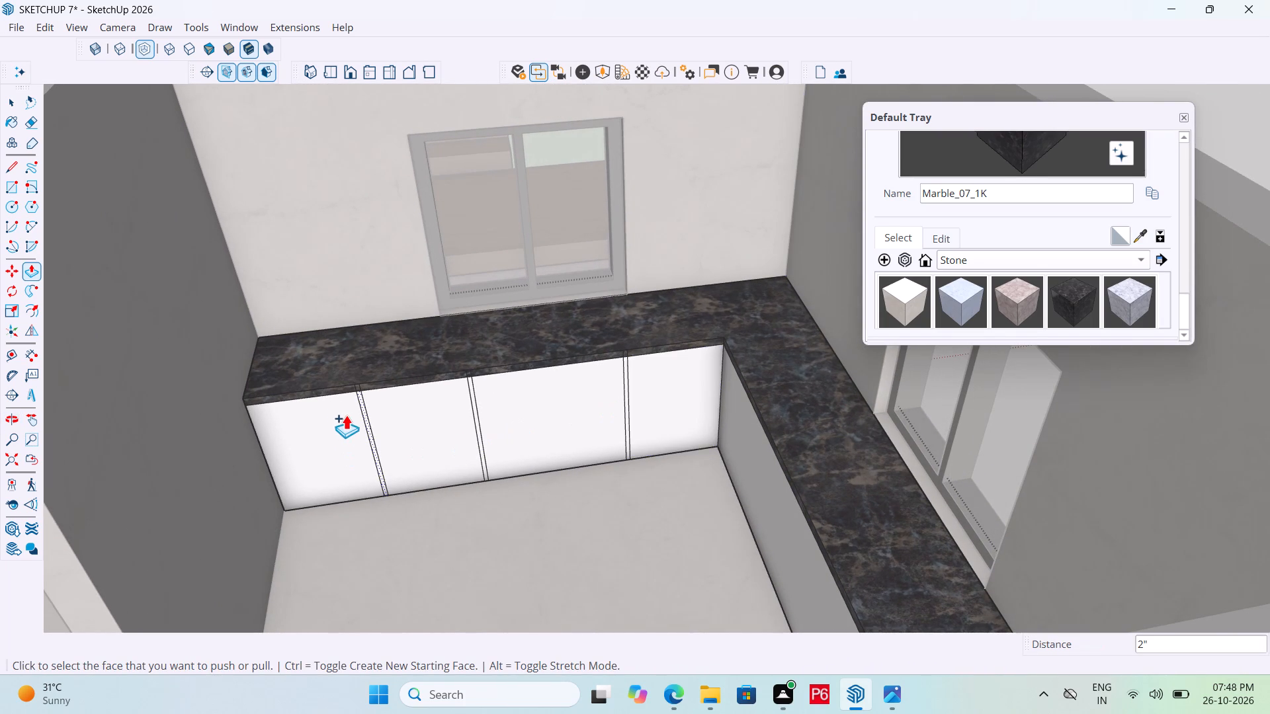
{"action": "scroll", "coordinate": [349, 385], "scroll_direction": "up", "scroll_amount": 9}
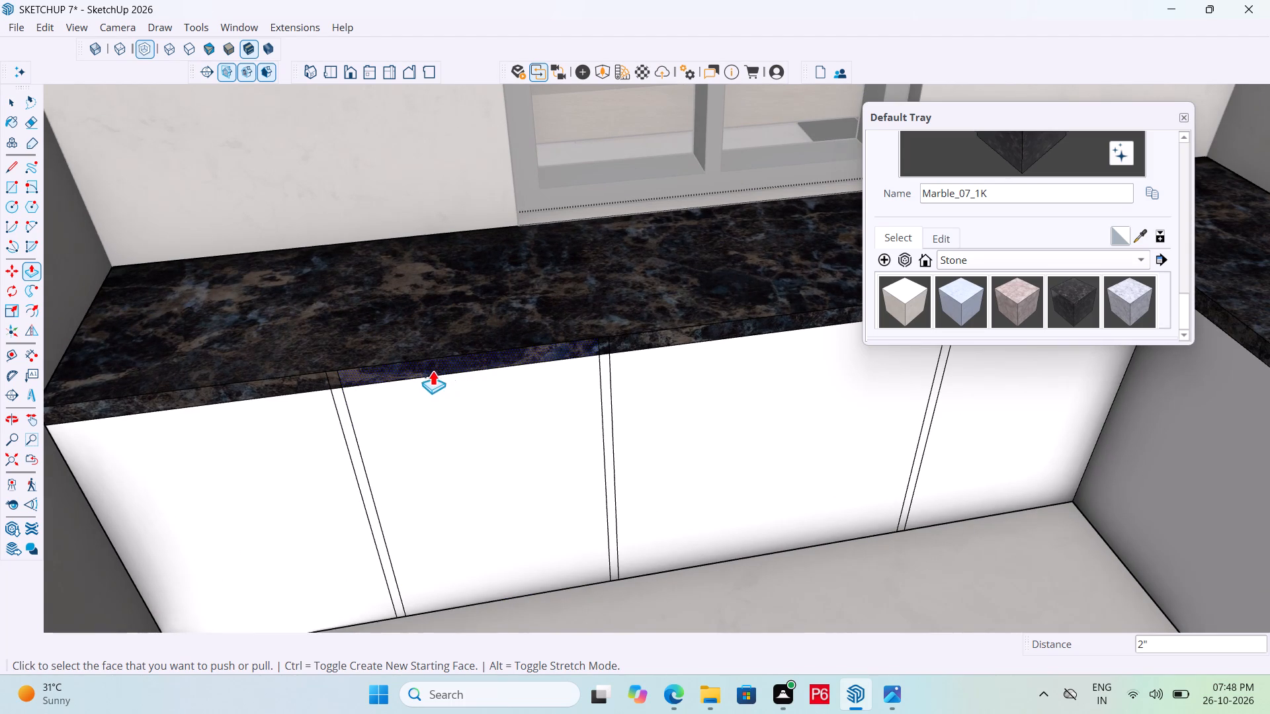
{"action": "scroll", "coordinate": [363, 368], "scroll_direction": "up", "scroll_amount": 4}
{"action": "key", "text": "e"}
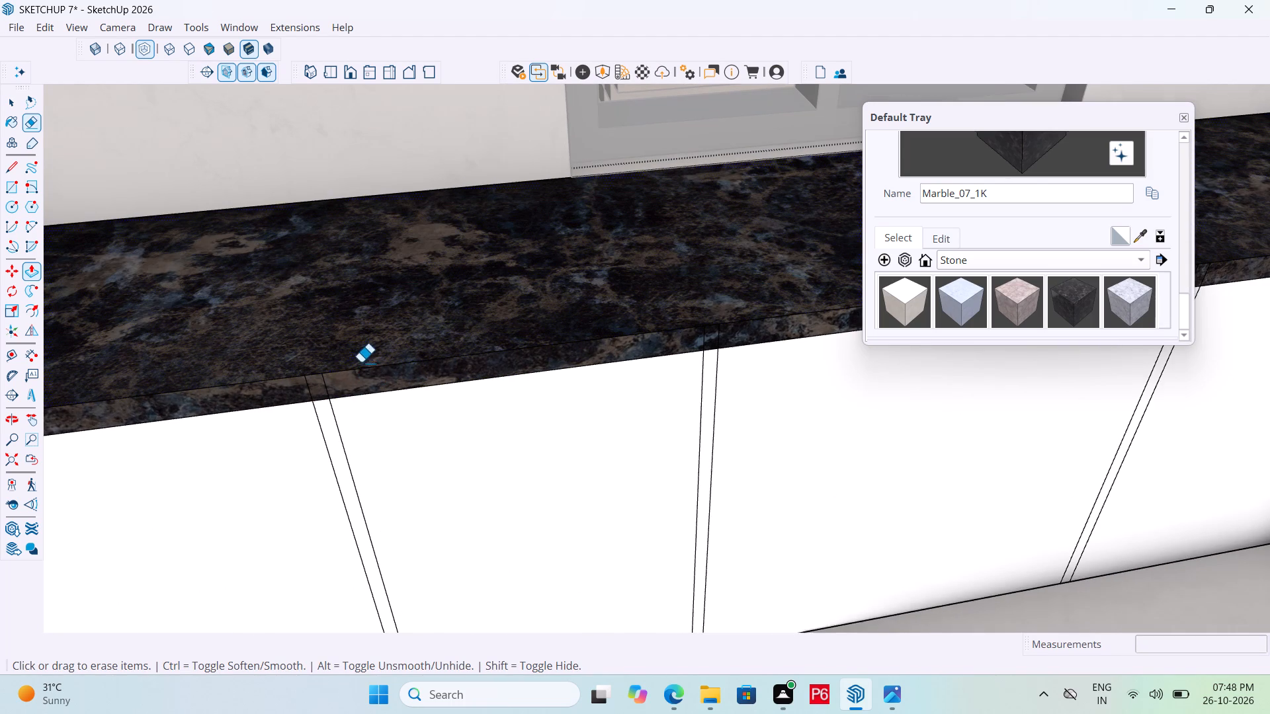
{"action": "left_click_drag", "start_coordinate": [327, 385], "coordinate": [298, 384]}
{"action": "scroll", "coordinate": [229, 408], "scroll_direction": "down", "scroll_amount": 4}
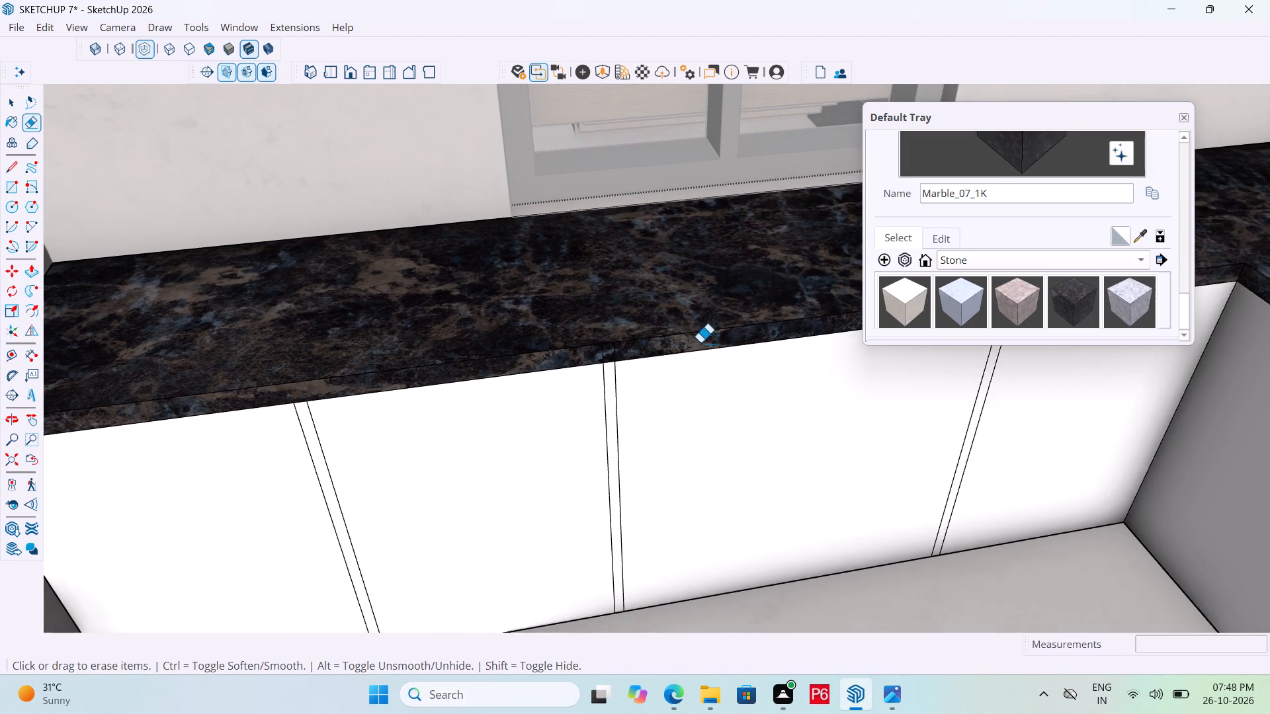
{"action": "scroll", "coordinate": [688, 344], "scroll_direction": "up", "scroll_amount": 4}
{"action": "left_click_drag", "start_coordinate": [598, 356], "coordinate": [538, 360]}
{"action": "scroll", "coordinate": [344, 413], "scroll_direction": "down", "scroll_amount": 6}
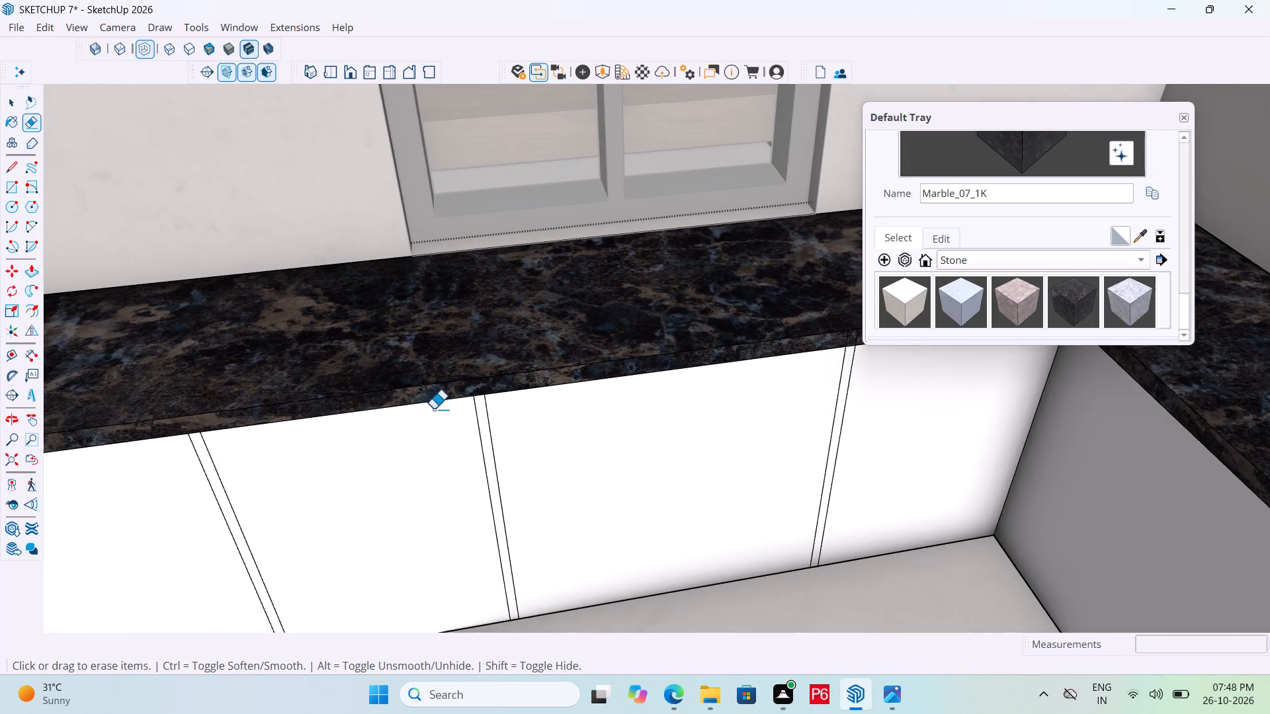
{"action": "scroll", "coordinate": [423, 413], "scroll_direction": "down", "scroll_amount": 5}
{"action": "scroll", "coordinate": [874, 340], "scroll_direction": "up", "scroll_amount": 5}
{"action": "scroll", "coordinate": [644, 366], "scroll_direction": "up", "scroll_amount": 5}
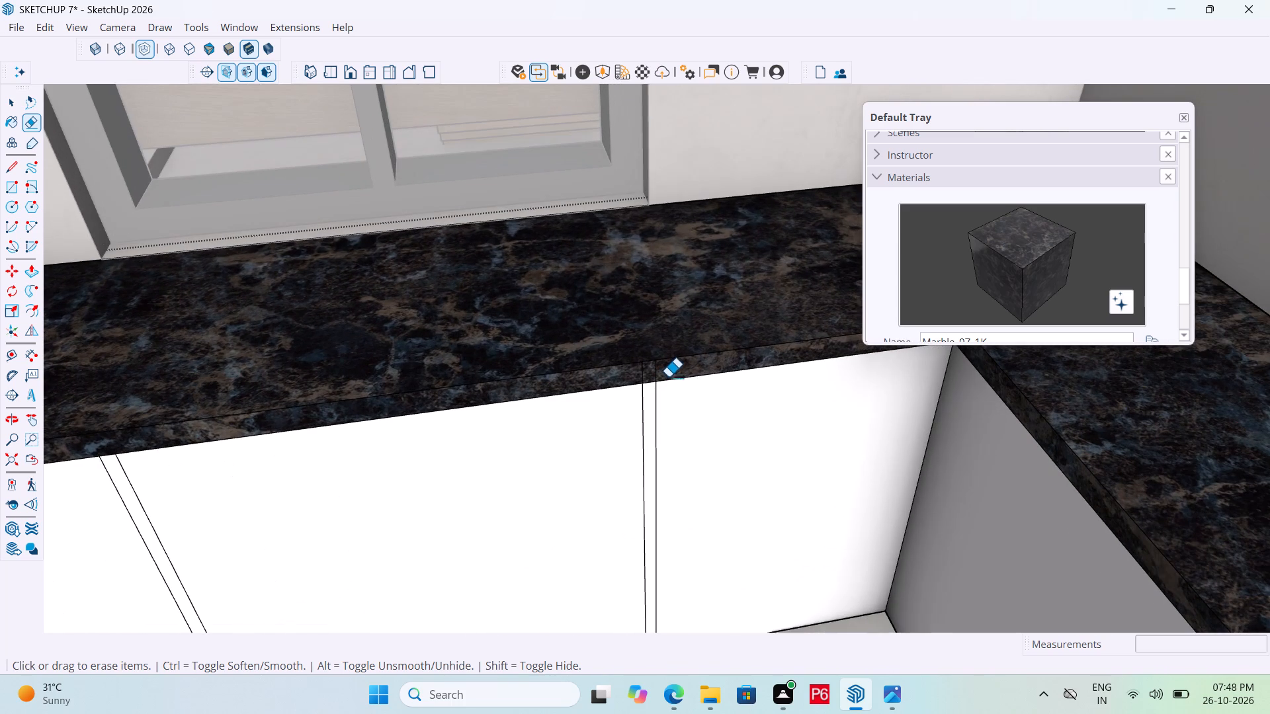
{"action": "left_click_drag", "start_coordinate": [659, 376], "coordinate": [636, 376]}
Draw a 9' 3" horizontal line across the panelled front face at mid-height, from the outer end to the inner corner.
{"action": "scroll", "coordinate": [655, 342], "scroll_direction": "down", "scroll_amount": 14}
{"action": "middle_click_drag", "start_coordinate": [686, 338], "coordinate": [660, 338]}
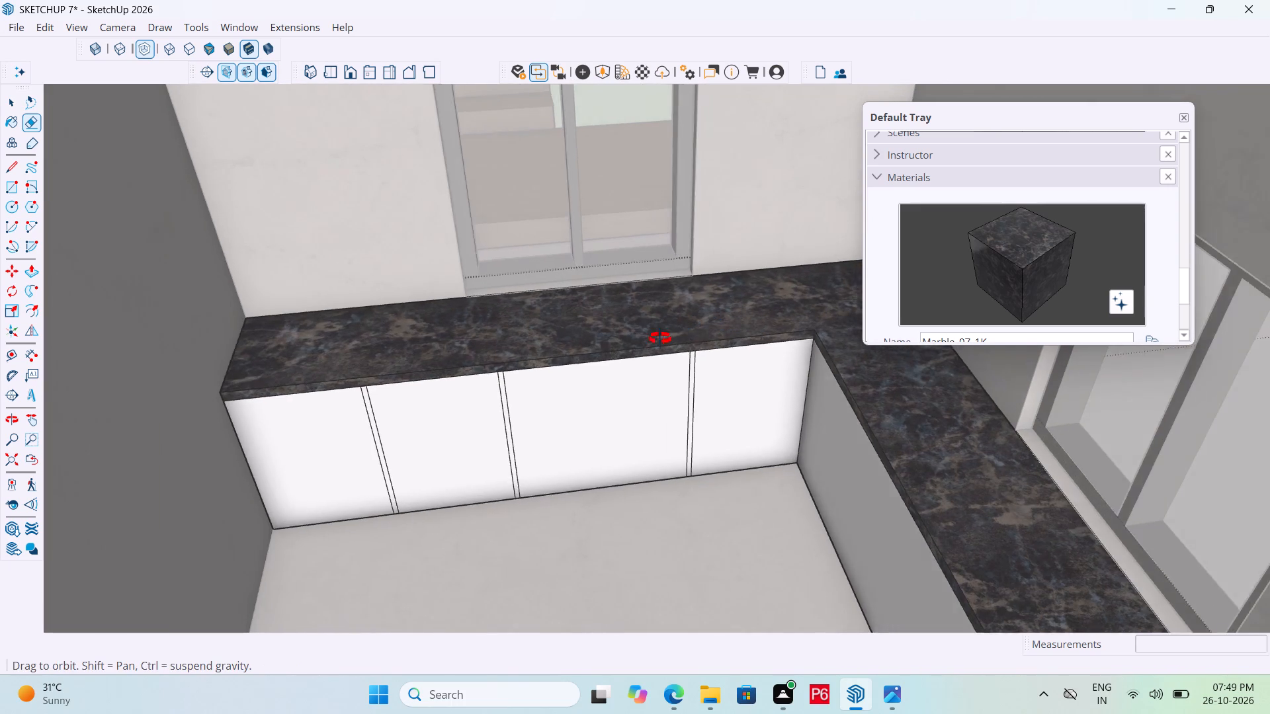
{"action": "middle_click_drag", "start_coordinate": [660, 338], "coordinate": [588, 345]}
{"action": "scroll", "coordinate": [237, 417], "scroll_direction": "up", "scroll_amount": 4}
{"action": "key", "text": "l"}
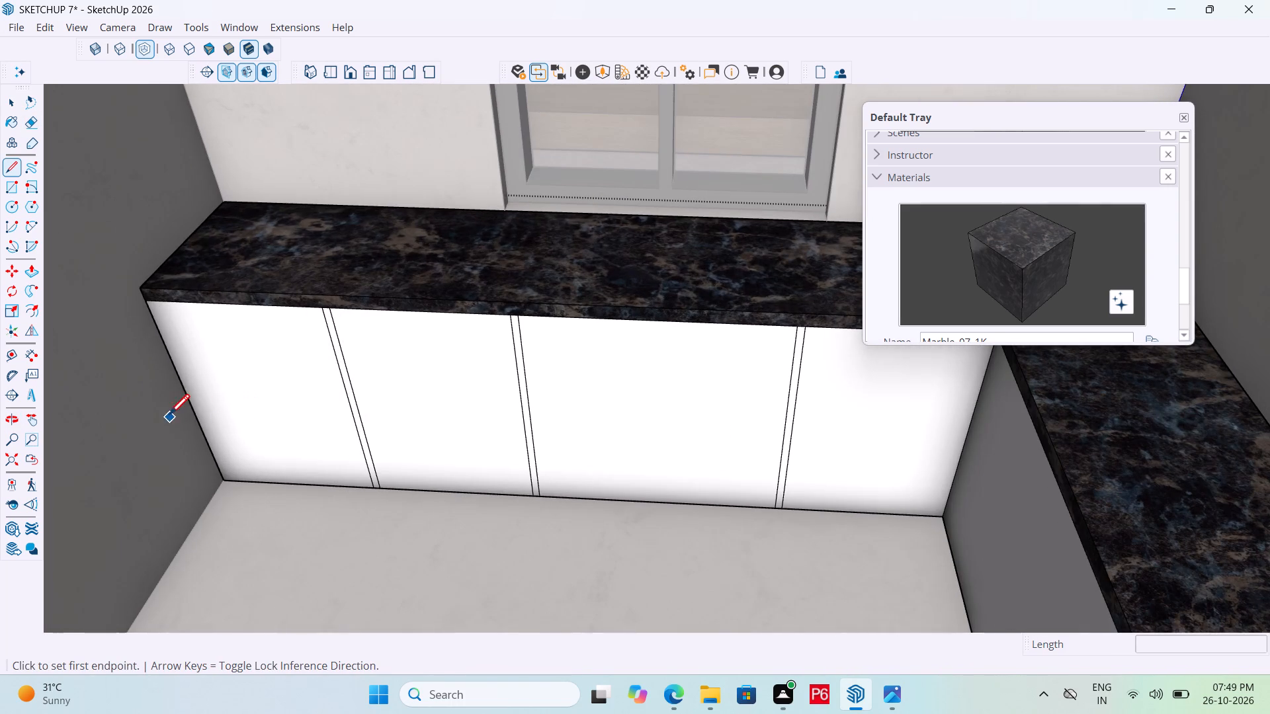
{"action": "left_click", "coordinate": [184, 395]}
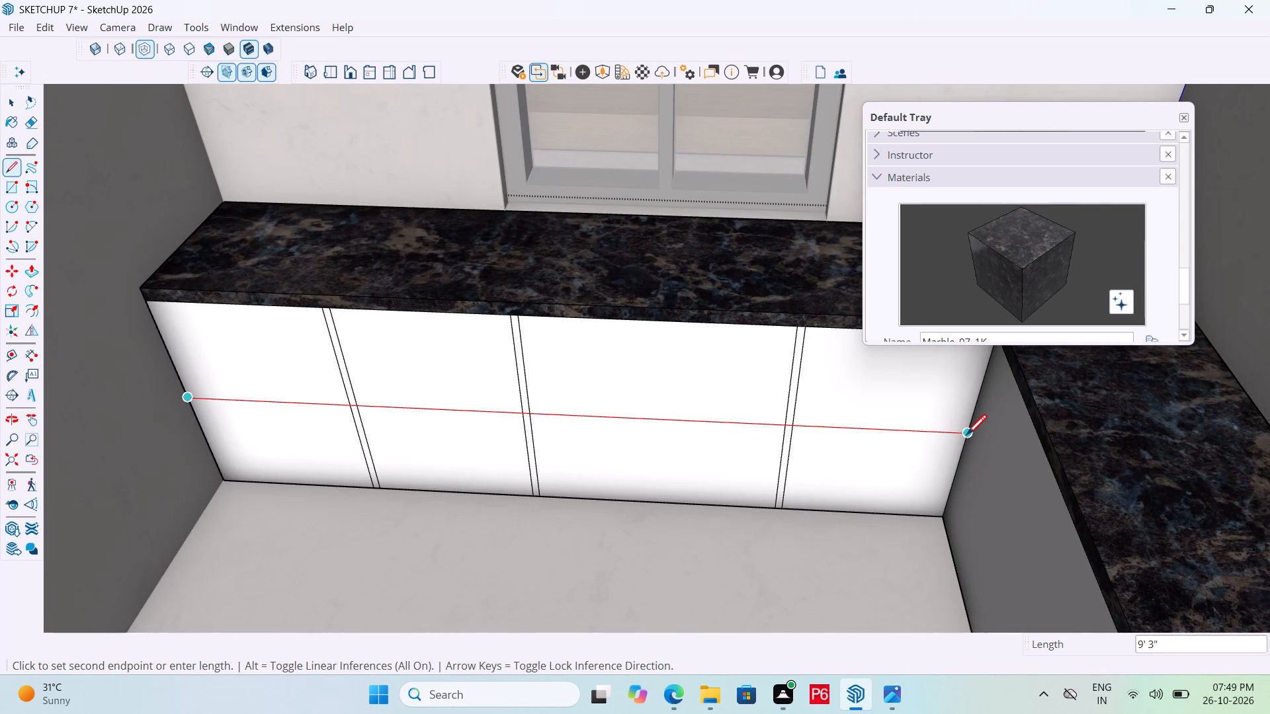
{"action": "left_click", "coordinate": [968, 436]}
{"action": "key", "text": "space"}
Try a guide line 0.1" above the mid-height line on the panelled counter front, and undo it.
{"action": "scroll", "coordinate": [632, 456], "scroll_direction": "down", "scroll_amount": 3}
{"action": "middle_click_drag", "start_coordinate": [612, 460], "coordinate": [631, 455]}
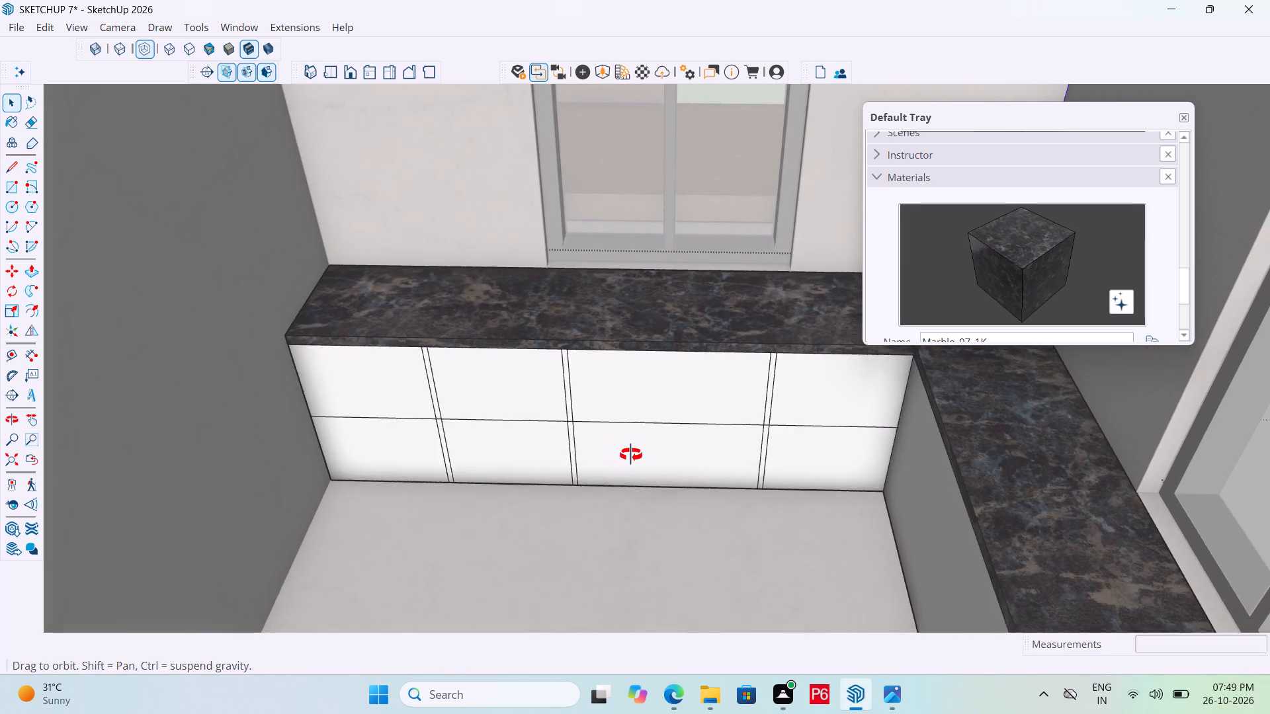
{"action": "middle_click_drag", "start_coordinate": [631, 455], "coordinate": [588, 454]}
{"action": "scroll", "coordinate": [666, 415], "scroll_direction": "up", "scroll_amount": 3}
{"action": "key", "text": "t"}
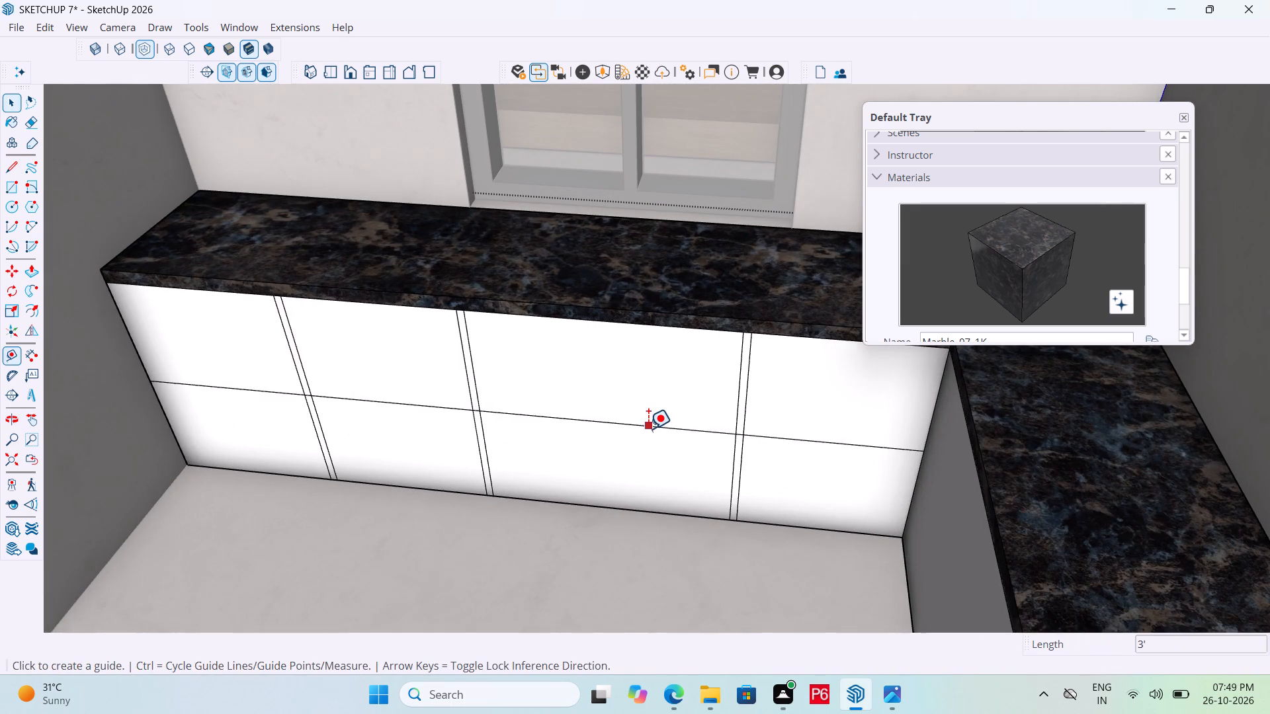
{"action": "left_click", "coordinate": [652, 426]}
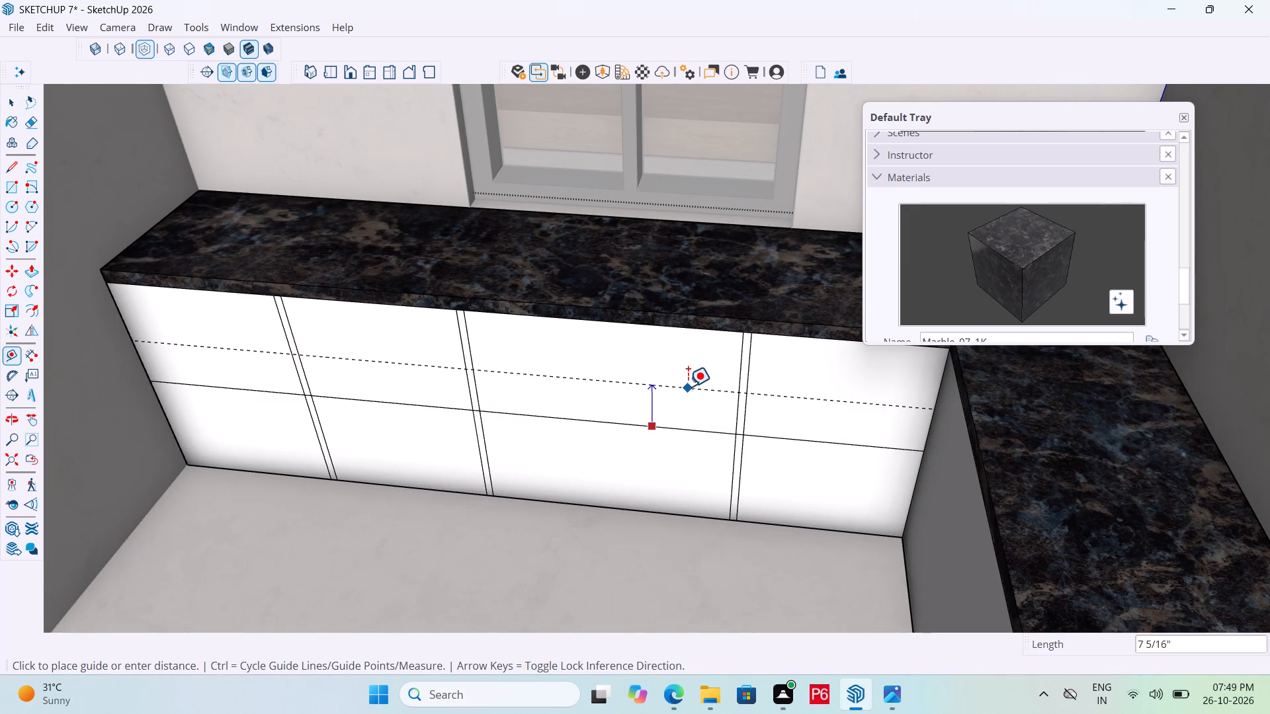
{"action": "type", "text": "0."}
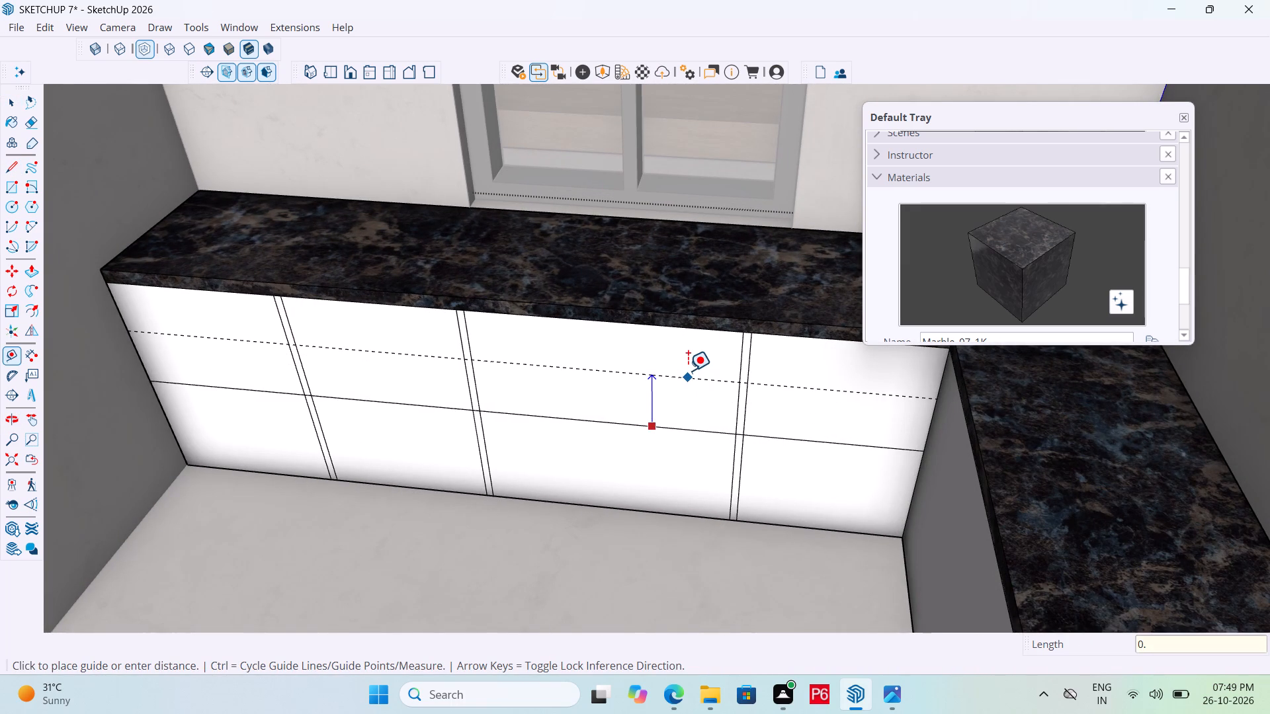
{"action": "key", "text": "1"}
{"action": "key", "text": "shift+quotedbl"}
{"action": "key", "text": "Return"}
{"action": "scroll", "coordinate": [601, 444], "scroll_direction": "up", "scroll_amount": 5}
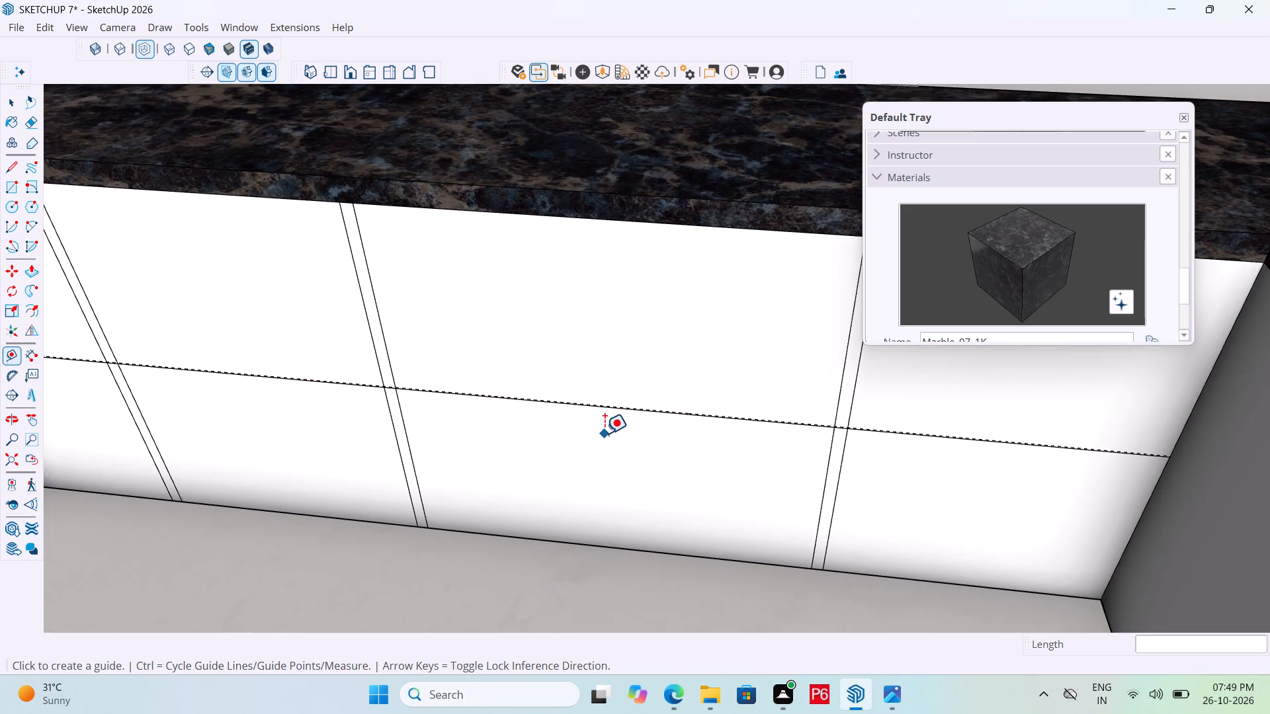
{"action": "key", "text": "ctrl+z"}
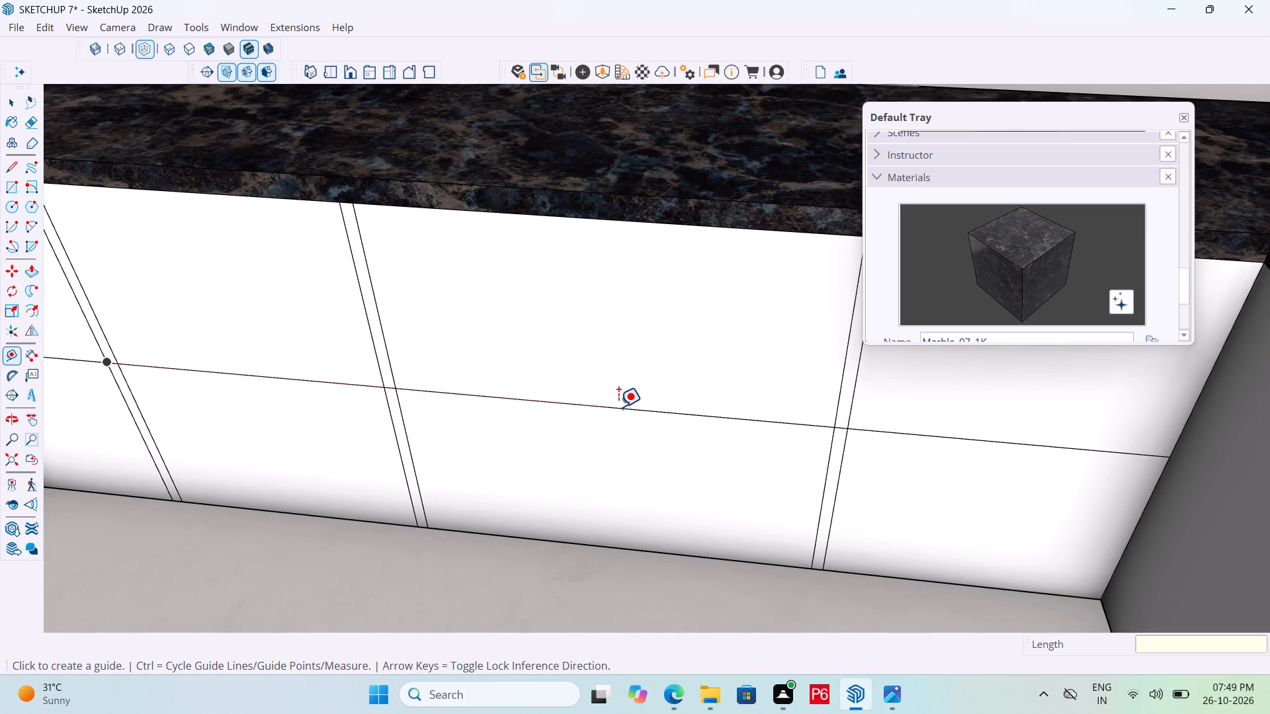
Place two guide lines parallel to the mid-height line on the counter front, one 0.4" above it and one 0.4" below.
{"action": "scroll", "coordinate": [590, 389], "scroll_direction": "down", "scroll_amount": 2}
{"action": "left_click", "coordinate": [606, 404]}
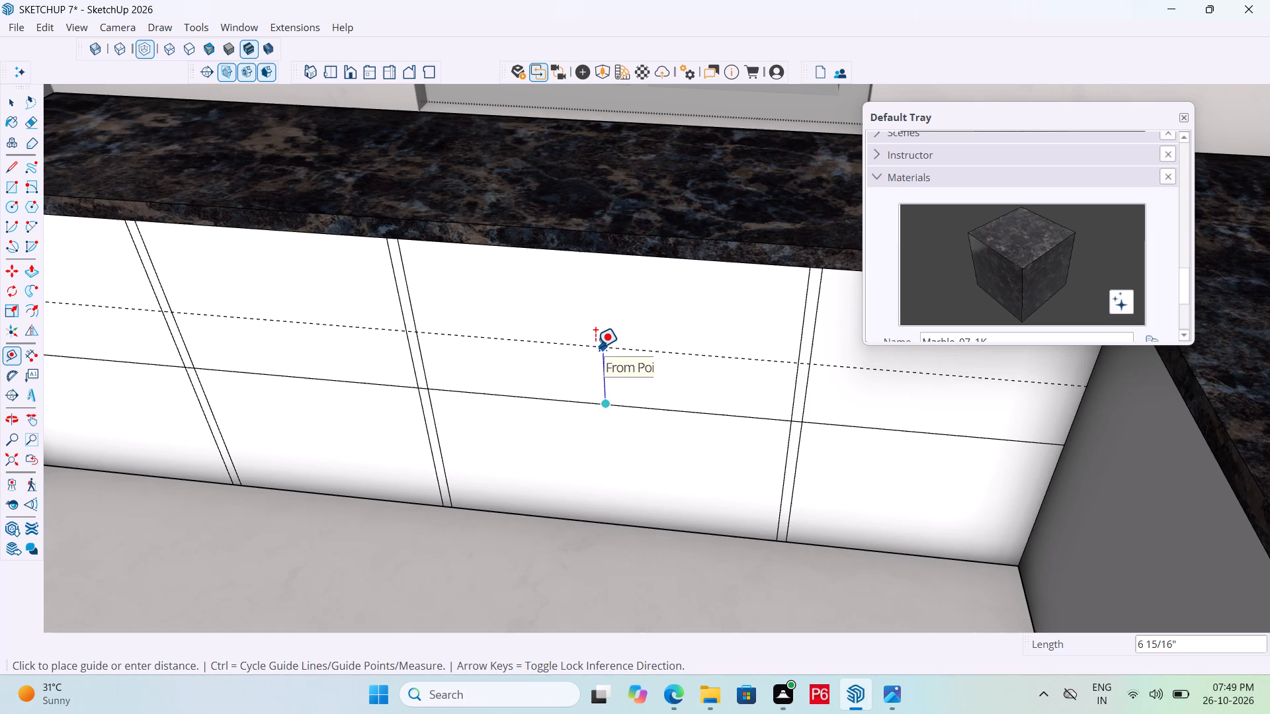
{"action": "type", "text": "0.4"}
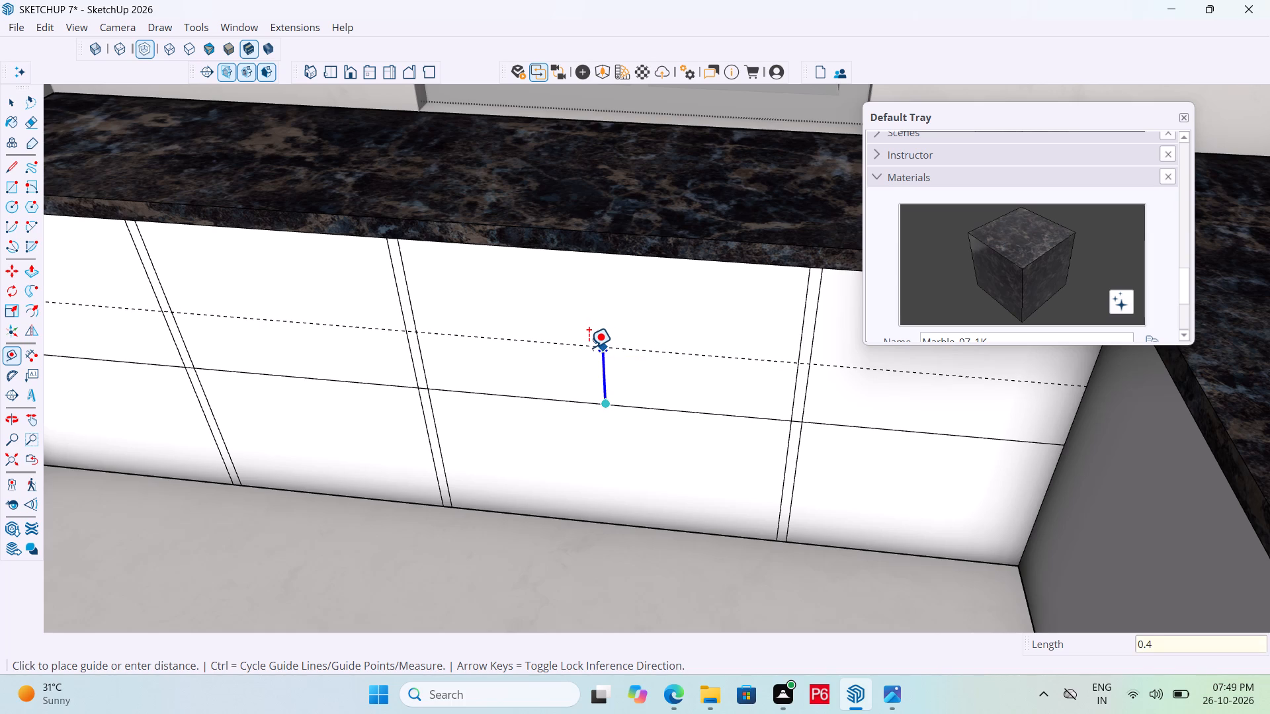
{"action": "key", "text": "shift+quotedbl"}
{"action": "key", "text": "Return"}
{"action": "scroll", "coordinate": [584, 436], "scroll_direction": "up", "scroll_amount": 5}
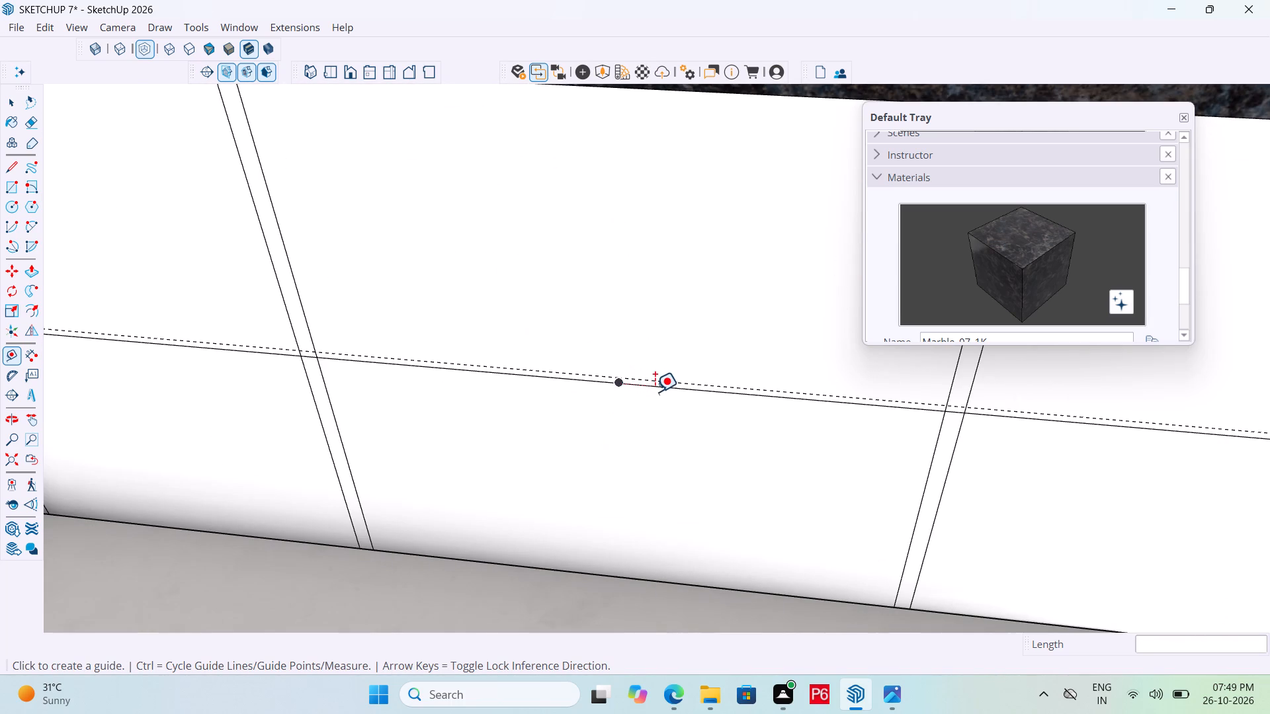
{"action": "left_click", "coordinate": [657, 389]}
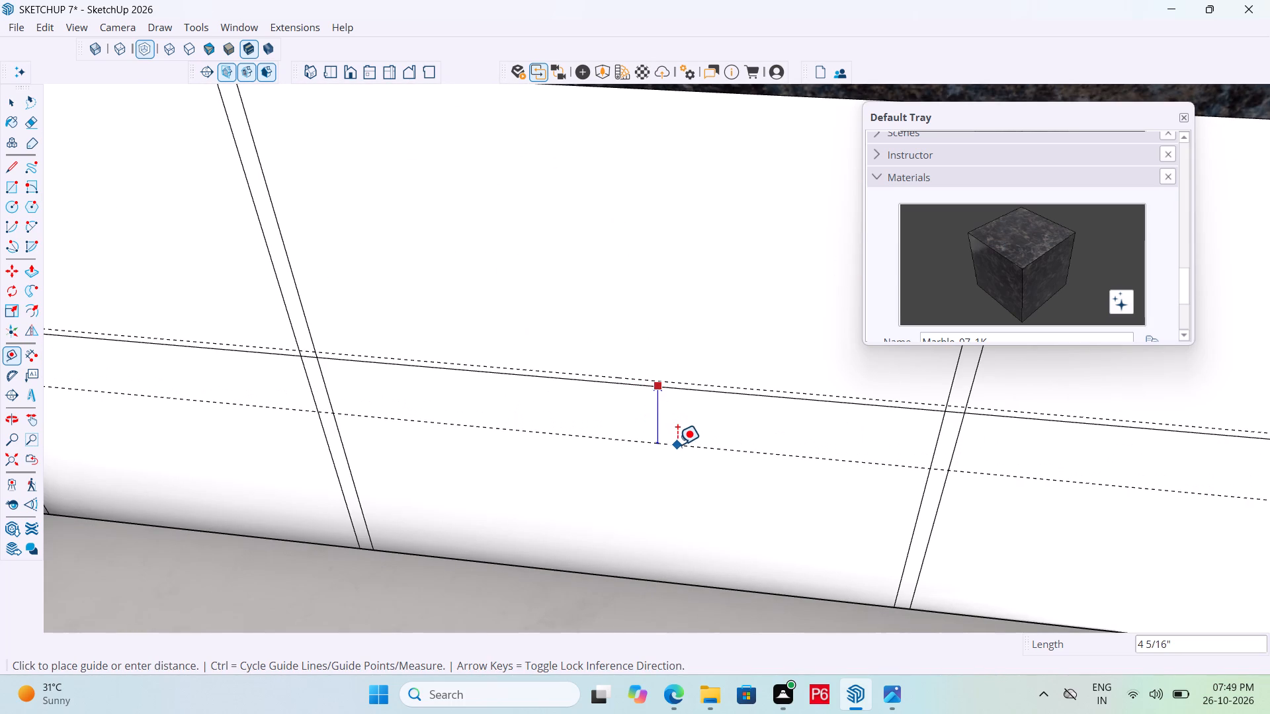
{"action": "key", "text": "0"}
{"action": "type", "text": ".4\""}
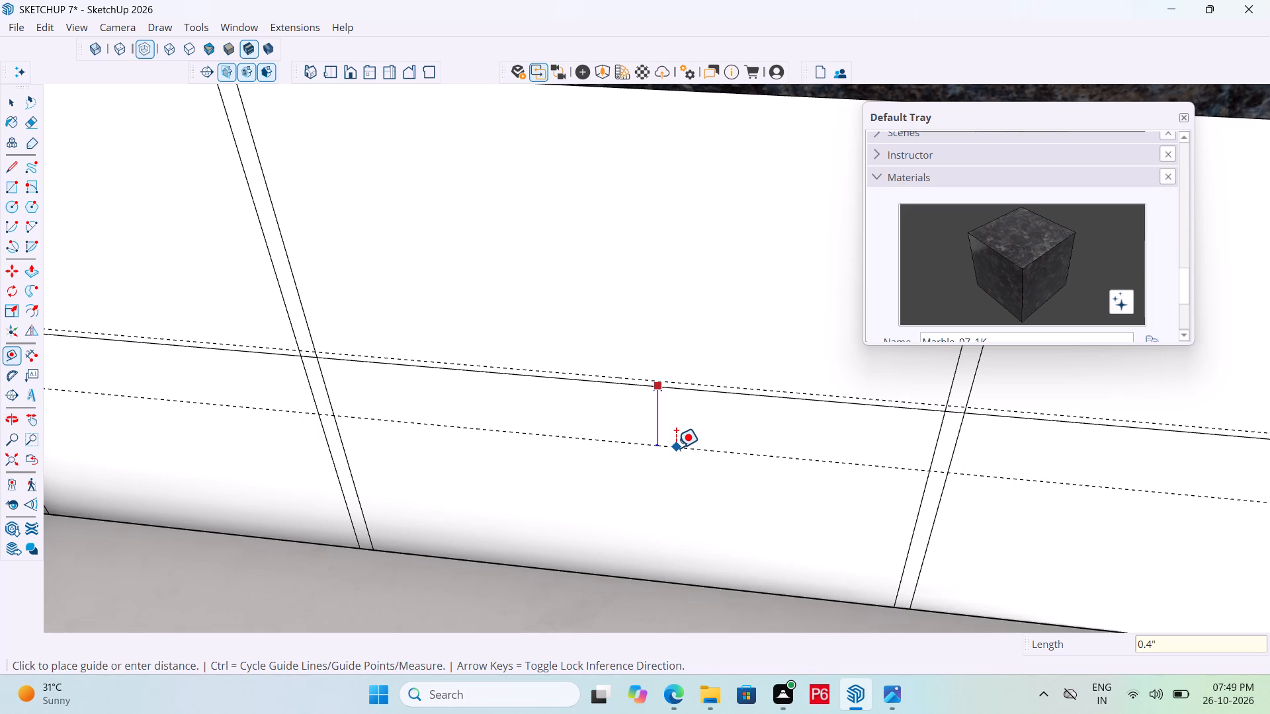
{"action": "key", "text": "Return"}
Erase the mid-height line's segments across the two panels nearest the inner corner and the gap between them.
{"action": "scroll", "coordinate": [677, 395], "scroll_direction": "down", "scroll_amount": 4}
{"action": "key", "text": "e"}
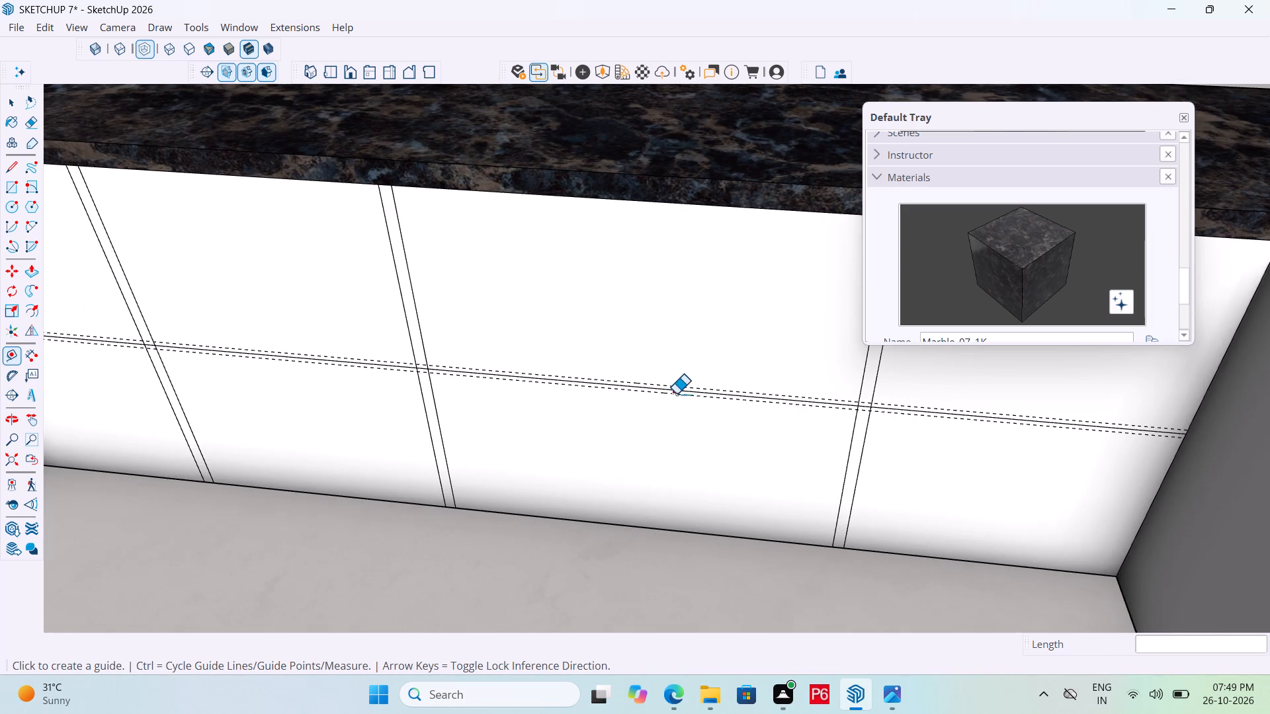
{"action": "scroll", "coordinate": [659, 394], "scroll_direction": "up", "scroll_amount": 6}
{"action": "left_click", "coordinate": [668, 385]}
{"action": "scroll", "coordinate": [509, 389], "scroll_direction": "down", "scroll_amount": 5}
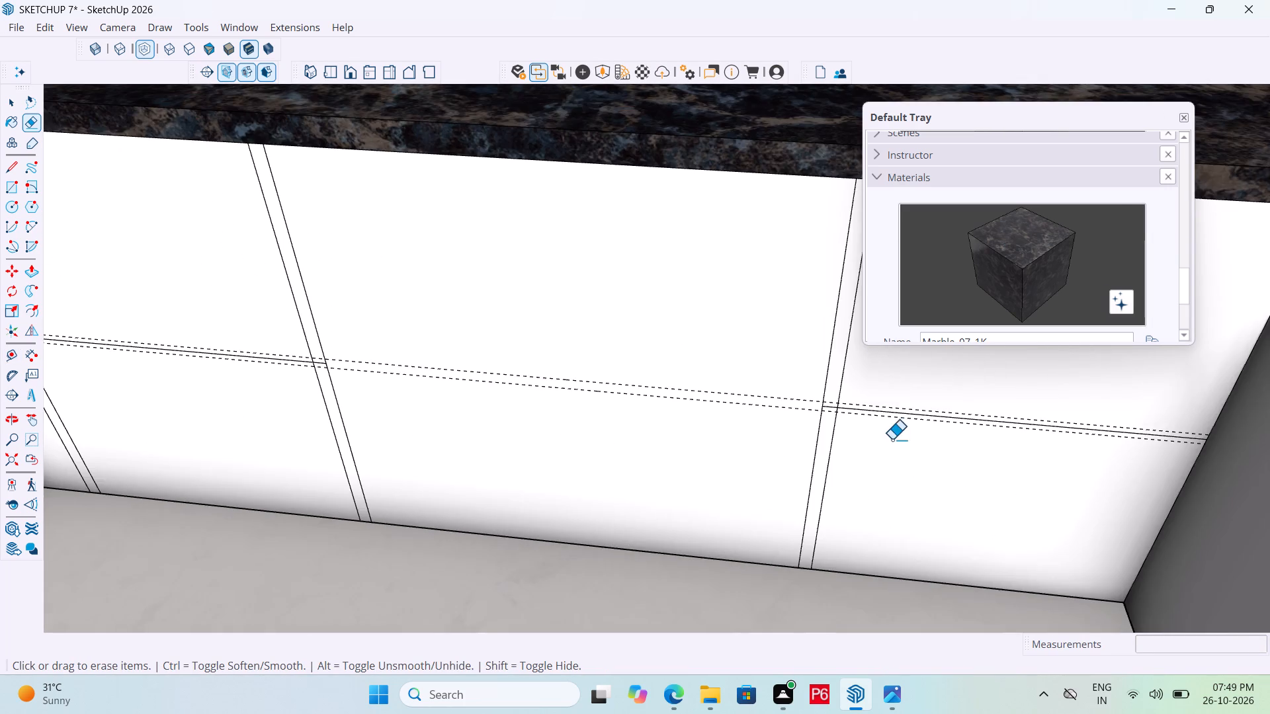
{"action": "scroll", "coordinate": [892, 436], "scroll_direction": "up", "scroll_amount": 6}
{"action": "left_click", "coordinate": [884, 396]}
{"action": "left_click", "coordinate": [814, 385]}
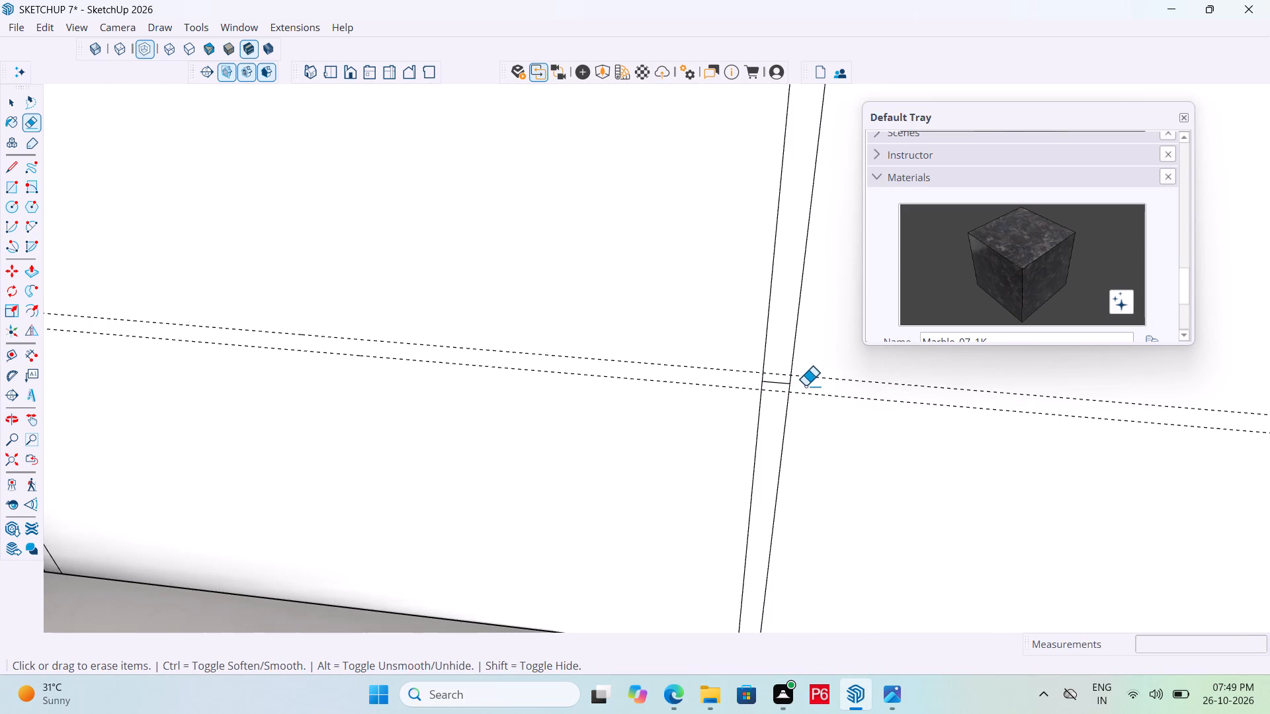
{"action": "left_click", "coordinate": [780, 385]}
Erase the remaining mid-height line segments across the two outer panels and their gaps, leaving the two guides.
{"action": "scroll", "coordinate": [914, 469], "scroll_direction": "down", "scroll_amount": 10}
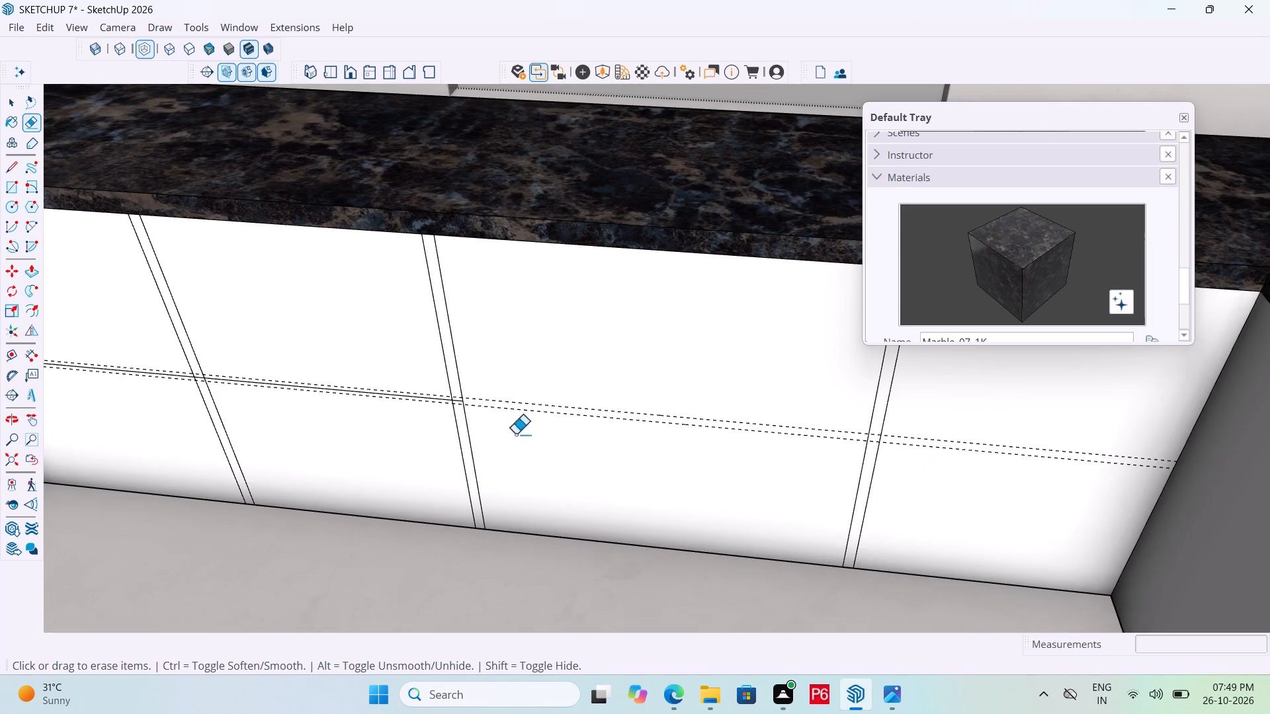
{"action": "scroll", "coordinate": [407, 418], "scroll_direction": "up", "scroll_amount": 12}
{"action": "left_click", "coordinate": [532, 377]}
{"action": "left_click_drag", "start_coordinate": [489, 376], "coordinate": [505, 378]}
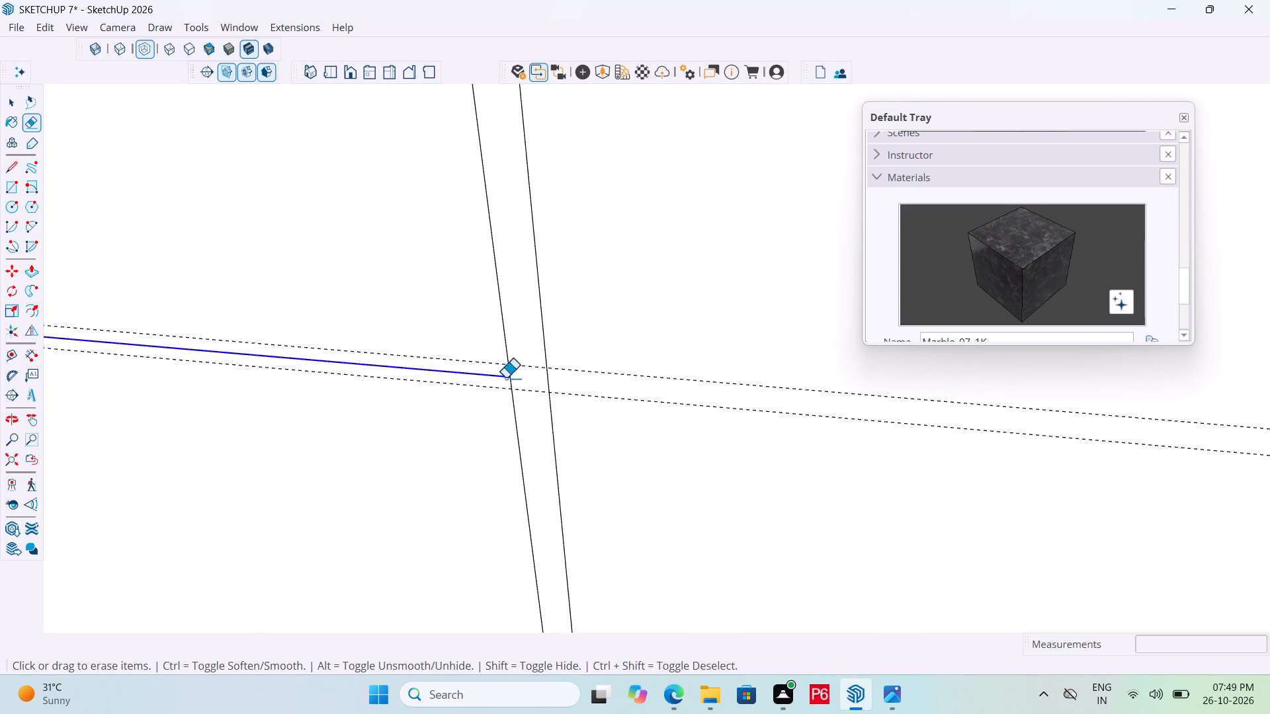
{"action": "left_click_drag", "start_coordinate": [505, 378], "coordinate": [501, 377]}
{"action": "scroll", "coordinate": [977, 531], "scroll_direction": "down", "scroll_amount": 6}
{"action": "scroll", "coordinate": [1169, 589], "scroll_direction": "down", "scroll_amount": 6}
{"action": "scroll", "coordinate": [460, 487], "scroll_direction": "up", "scroll_amount": 11}
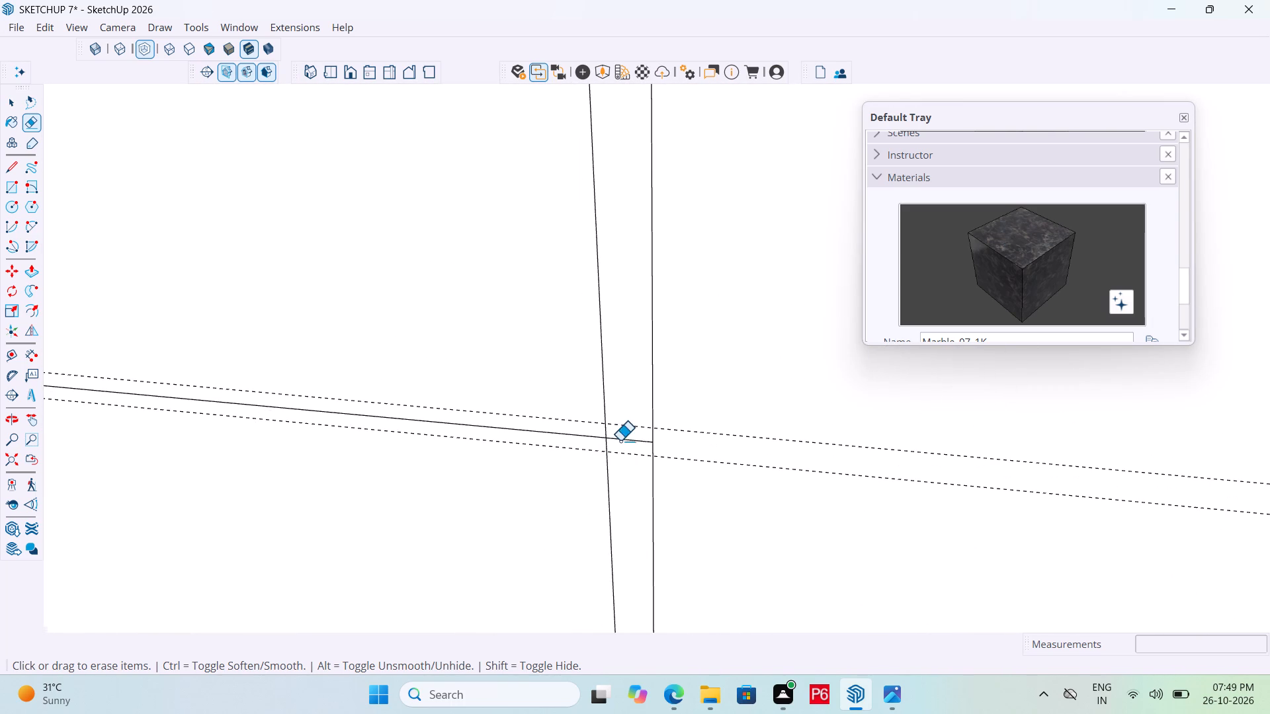
{"action": "left_click", "coordinate": [623, 440]}
{"action": "left_click", "coordinate": [581, 440]}
{"action": "left_click", "coordinate": [525, 430]}
{"action": "scroll", "coordinate": [478, 447], "scroll_direction": "down", "scroll_amount": 4}
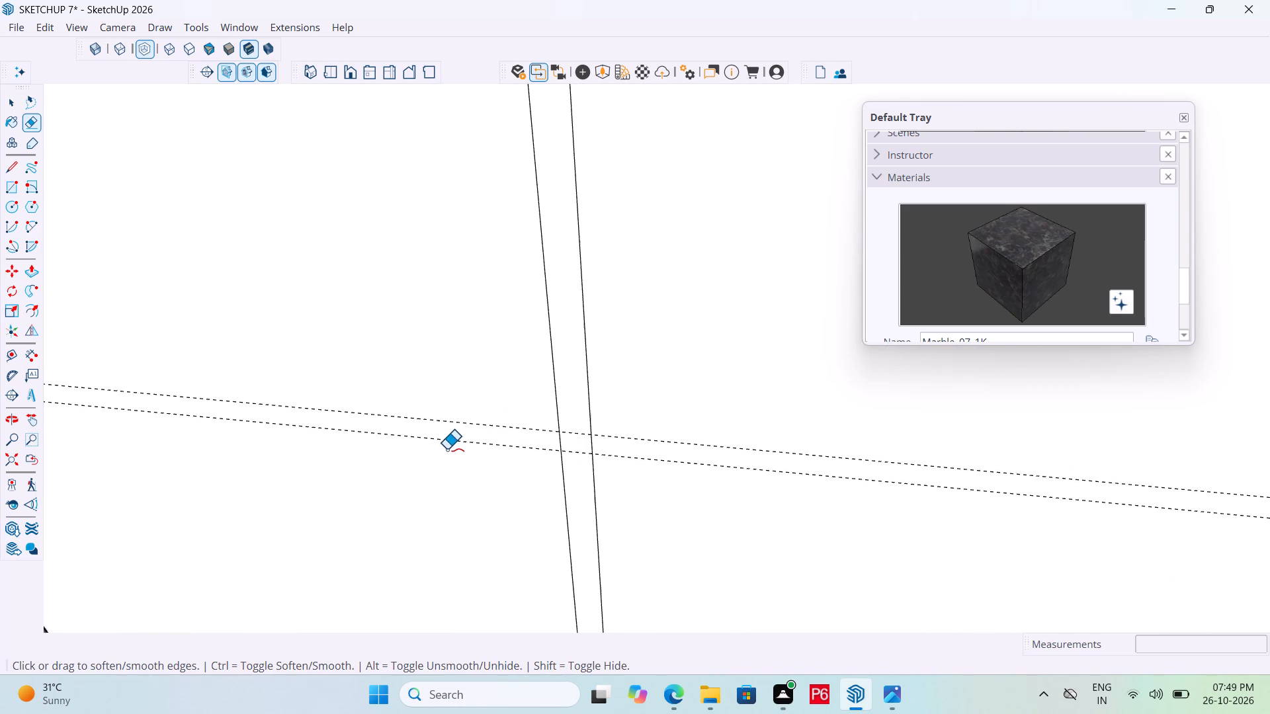
Save the model.
{"action": "key", "text": "ctrl+s"}
{"action": "key", "text": "ctrl+s"}
{"action": "key", "text": "ctrl+s"}
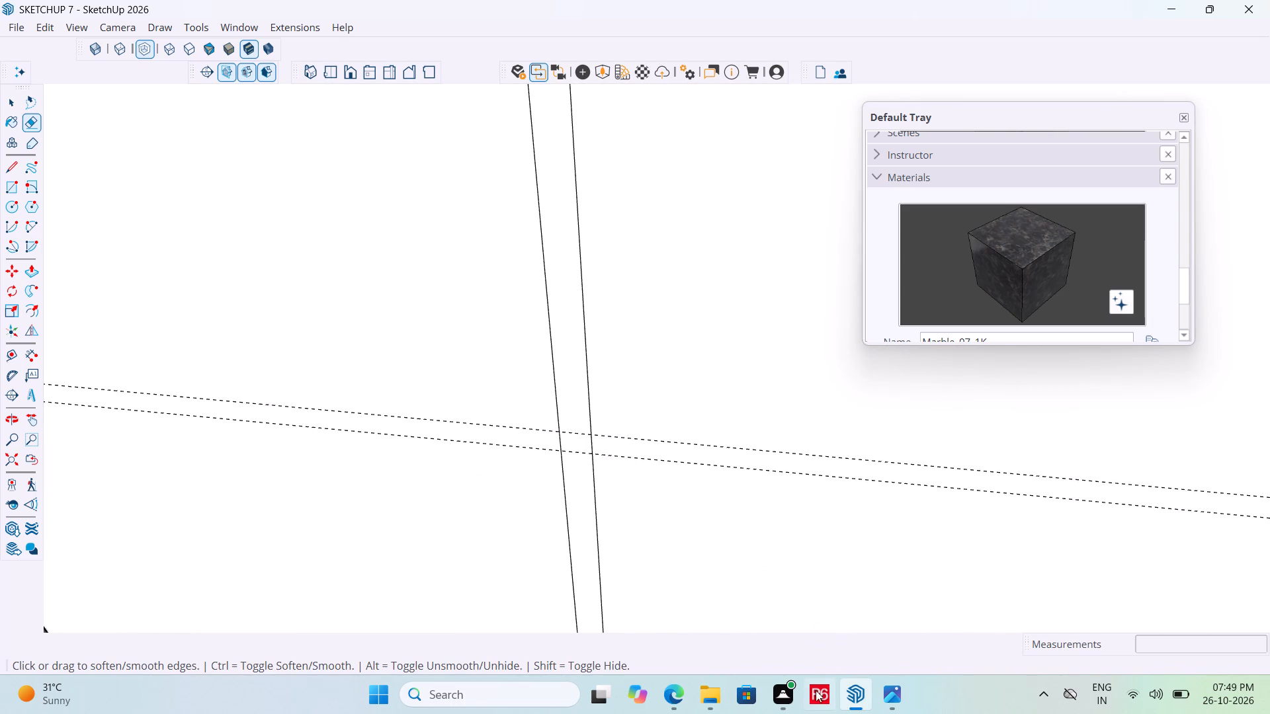
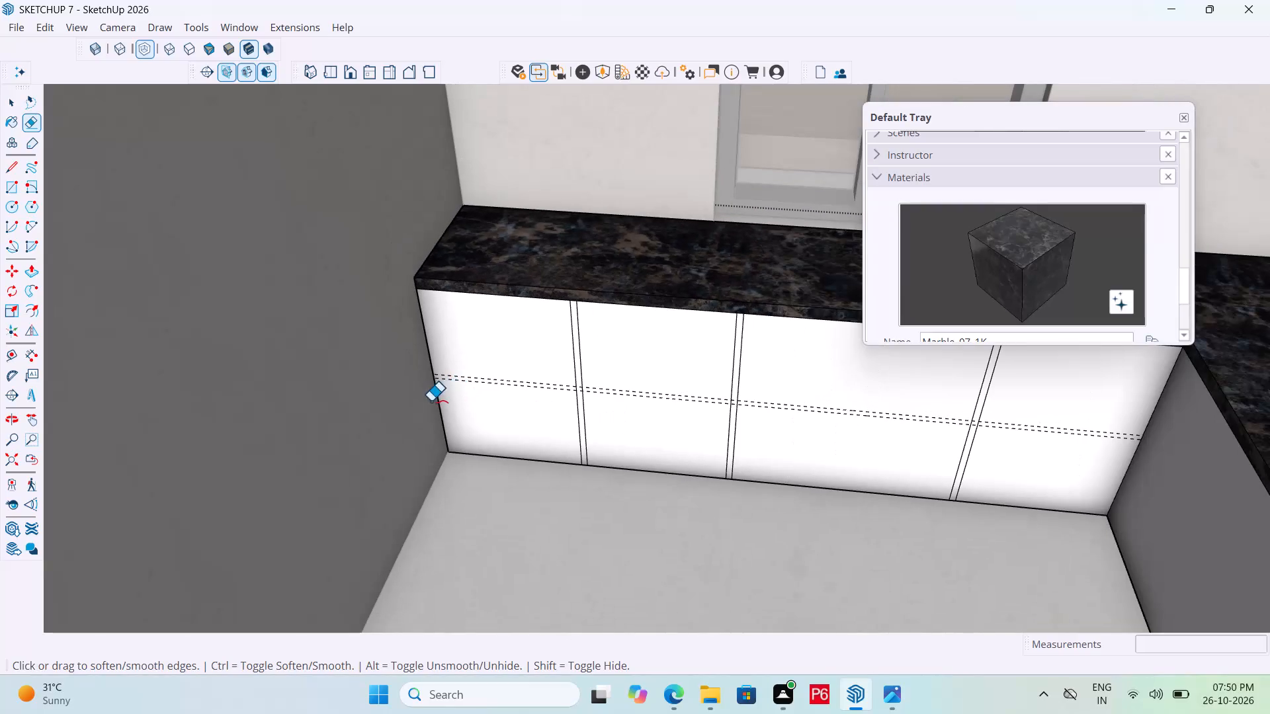
Undo the mid-height line's erasures, its two guides and the line itself, back to the counter front with only vertical gaps.
{"action": "scroll", "coordinate": [687, 436], "scroll_direction": "up", "scroll_amount": 7}
{"action": "scroll", "coordinate": [486, 420], "scroll_direction": "down", "scroll_amount": 7}
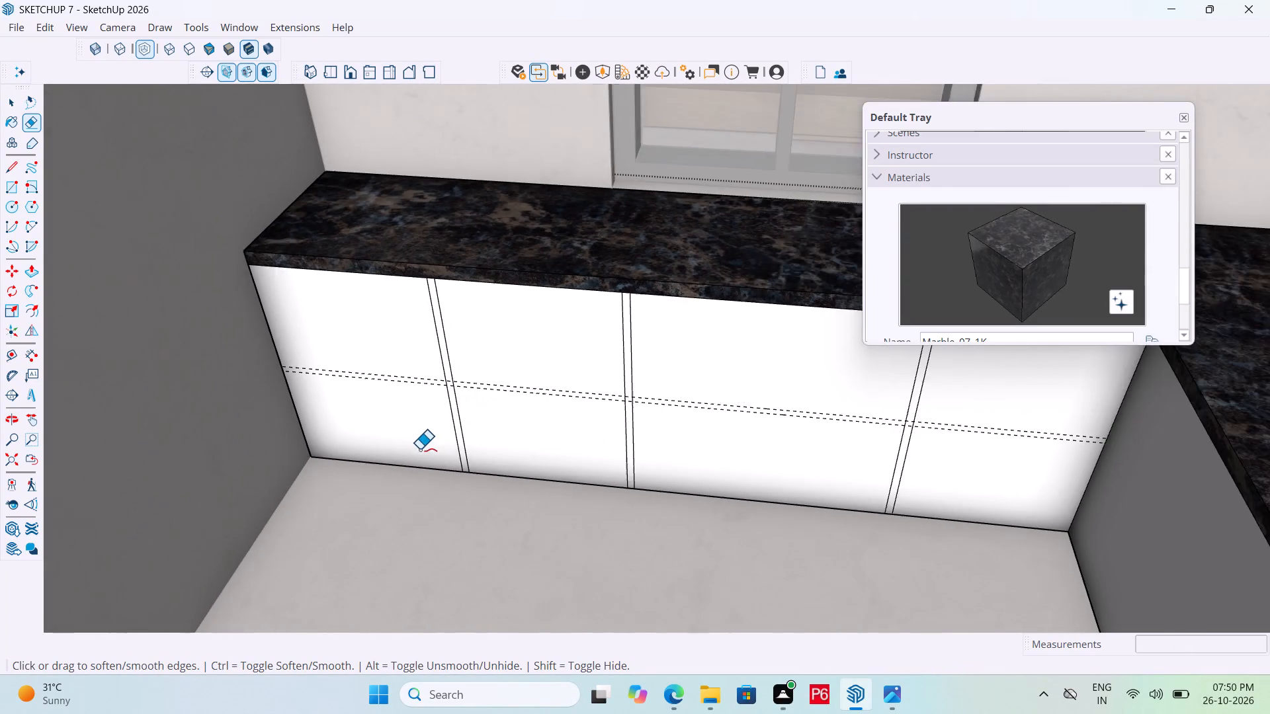
{"action": "scroll", "coordinate": [910, 439], "scroll_direction": "up", "scroll_amount": 4}
{"action": "scroll", "coordinate": [904, 440], "scroll_direction": "down", "scroll_amount": 2}
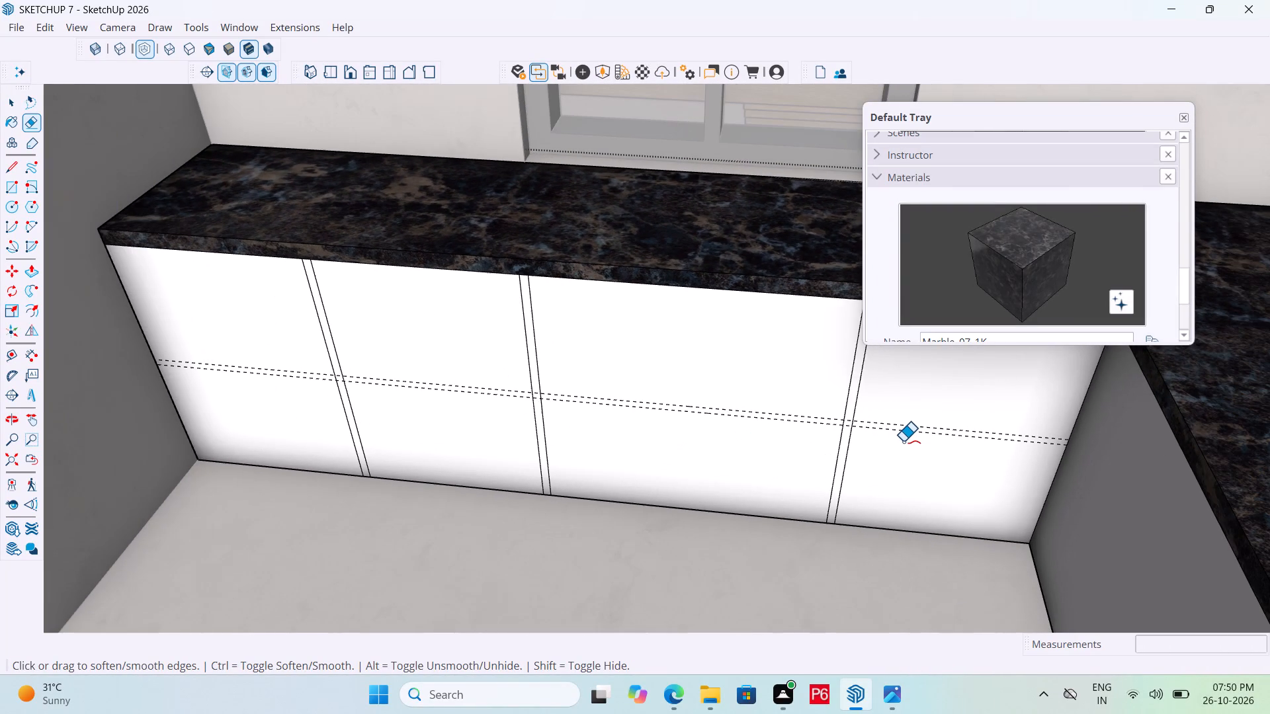
{"action": "key", "text": "ctrl+z"}
{"action": "key", "text": "ctrl+z"}
{"action": "key", "text": "ctrl+z"}
{"action": "key", "text": "ctrl+z"}
{"action": "key", "text": "ctrl+z"}
{"action": "key", "text": "ctrl+z"}
{"action": "key", "text": "ctrl+s"}
{"action": "key", "text": "Escape"}
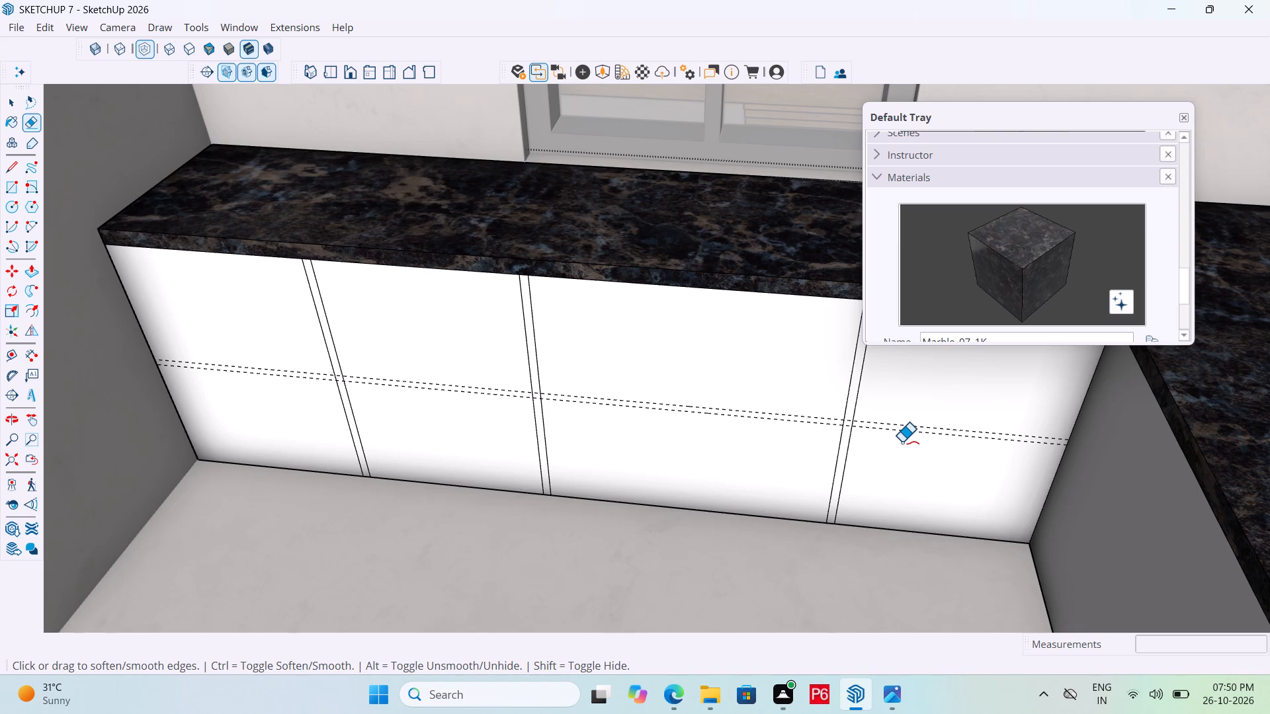
{"action": "key", "text": "Escape"}
{"action": "left_click", "coordinate": [916, 474]}
{"action": "left_click", "coordinate": [944, 466]}
{"action": "key", "text": "space"}
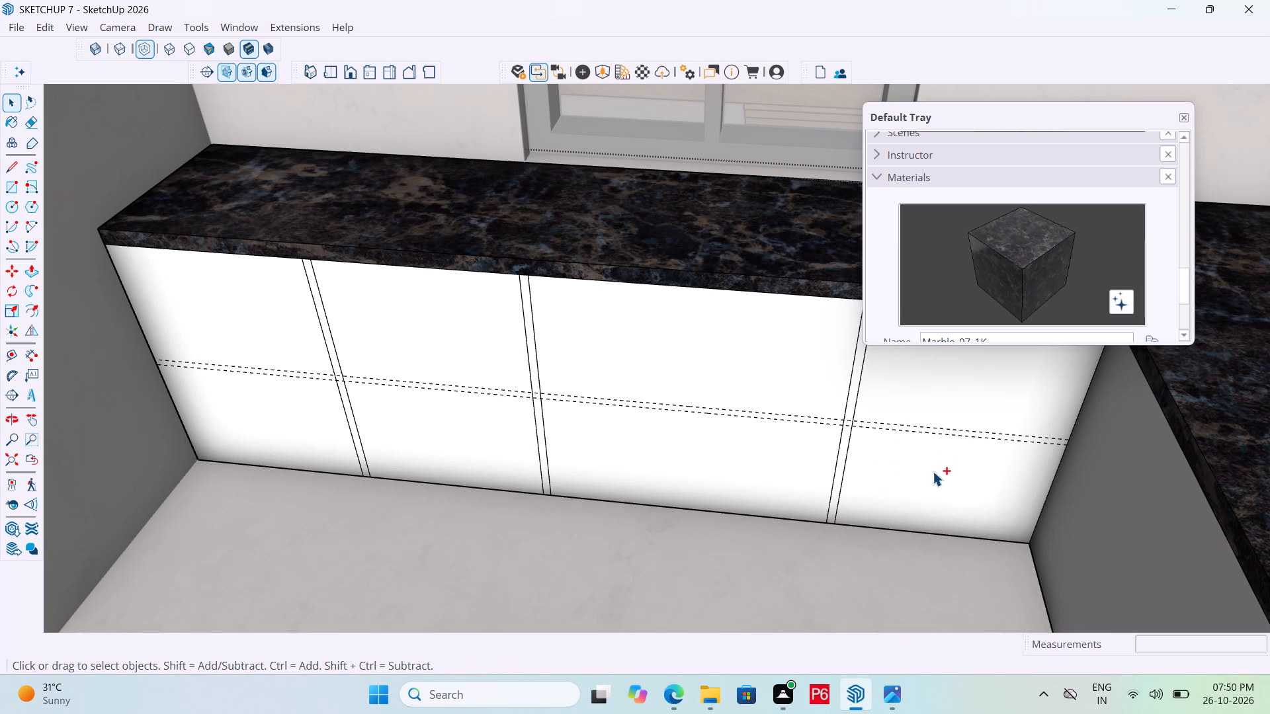
{"action": "key", "text": "ctrl+s"}
{"action": "key", "text": "ctrl+z"}
{"action": "key", "text": "ctrl+z"}
{"action": "key", "text": "ctrl+z"}
{"action": "key", "text": "ctrl+z"}
{"action": "key", "text": "ctrl+z"}
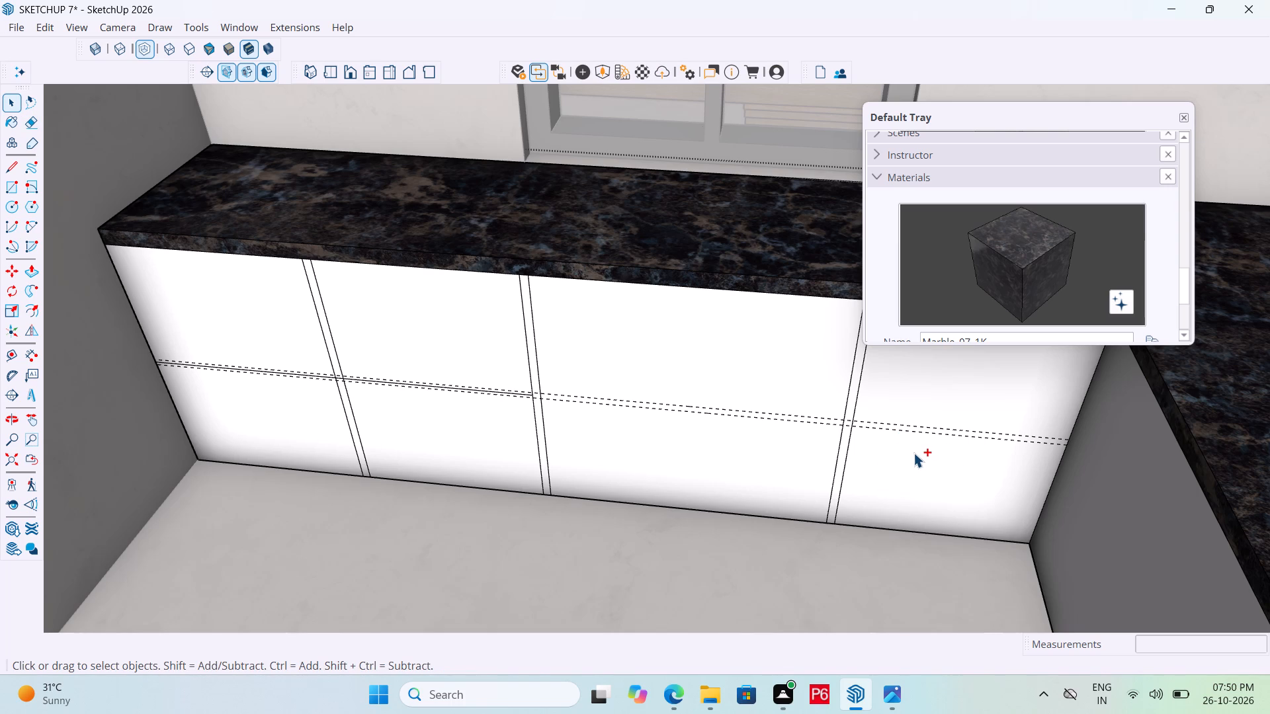
{"action": "key", "text": "ctrl+z"}
{"action": "key", "text": "ctrl+z"}
{"action": "key", "text": "ctrl+z"}
{"action": "key", "text": "ctrl+z"}
{"action": "key", "text": "ctrl+z"}
{"action": "key", "text": "ctrl+z"}
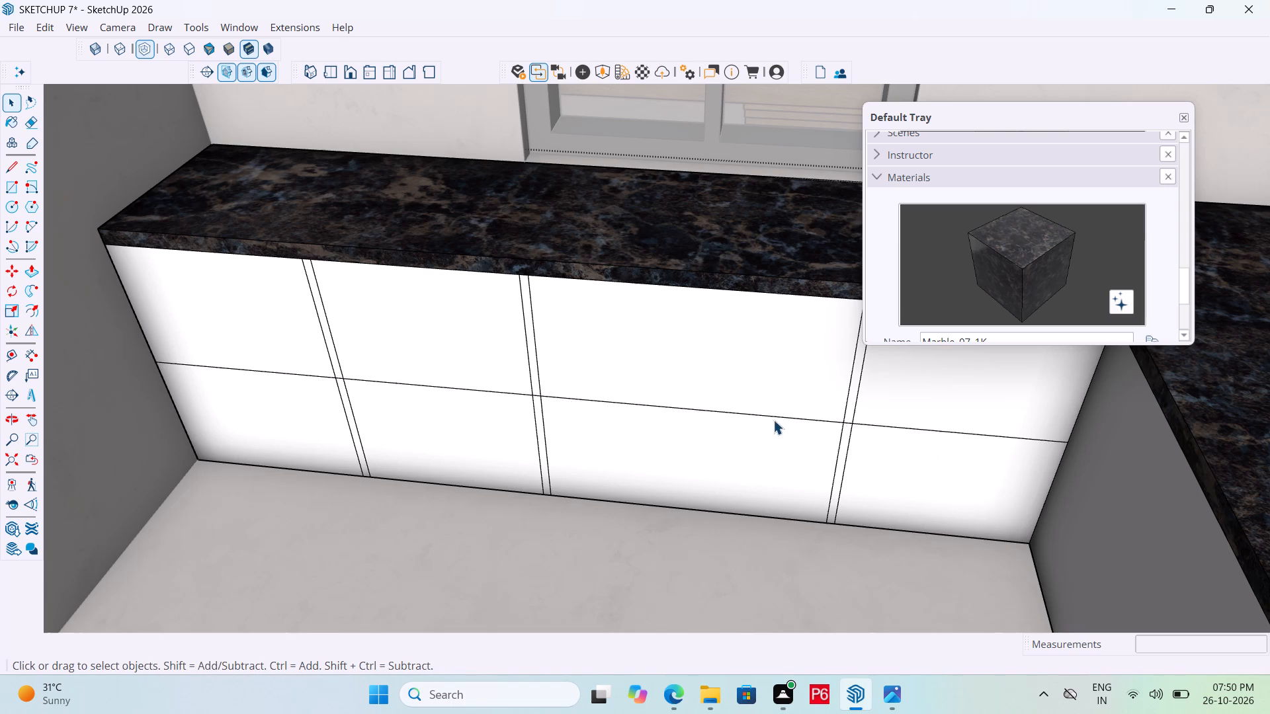
{"action": "key", "text": "ctrl+z"}
Pull the marble top's front edge face outward 2" above the panelled counter front.
{"action": "scroll", "coordinate": [505, 430], "scroll_direction": "down", "scroll_amount": 3}
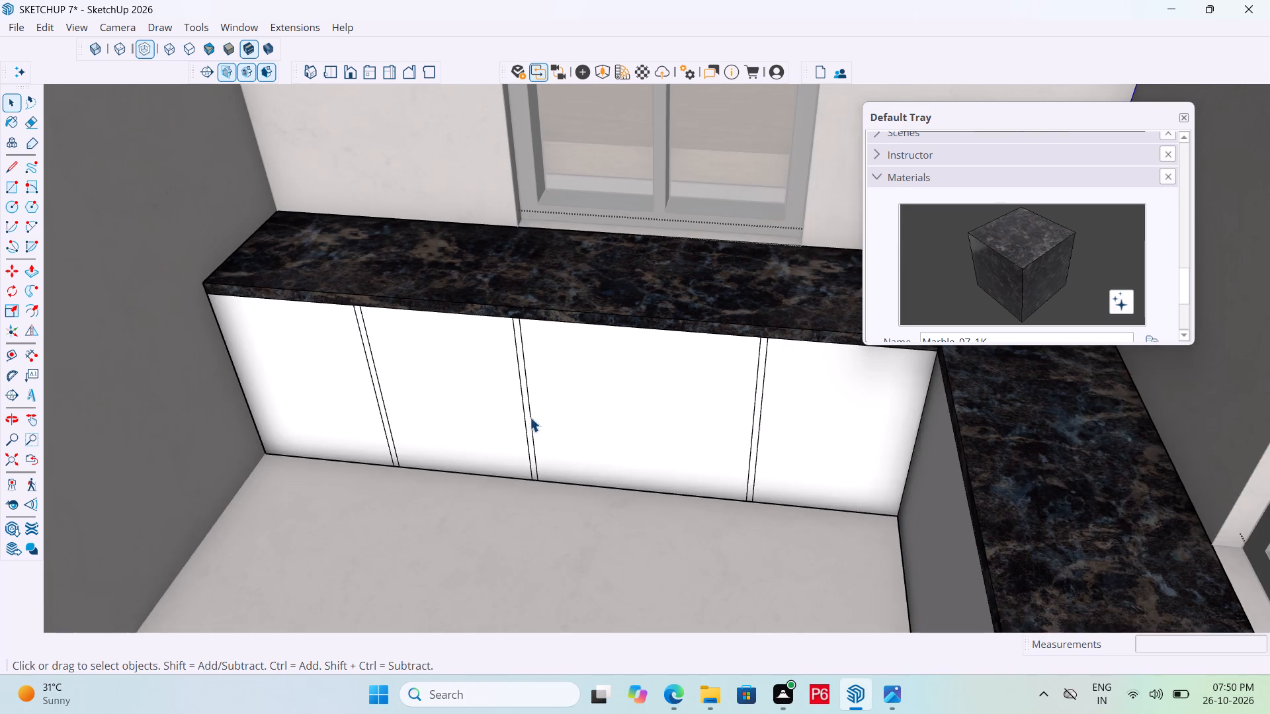
{"action": "middle_click_drag", "start_coordinate": [748, 409], "coordinate": [710, 416]}
{"action": "scroll", "coordinate": [727, 366], "scroll_direction": "up", "scroll_amount": 3}
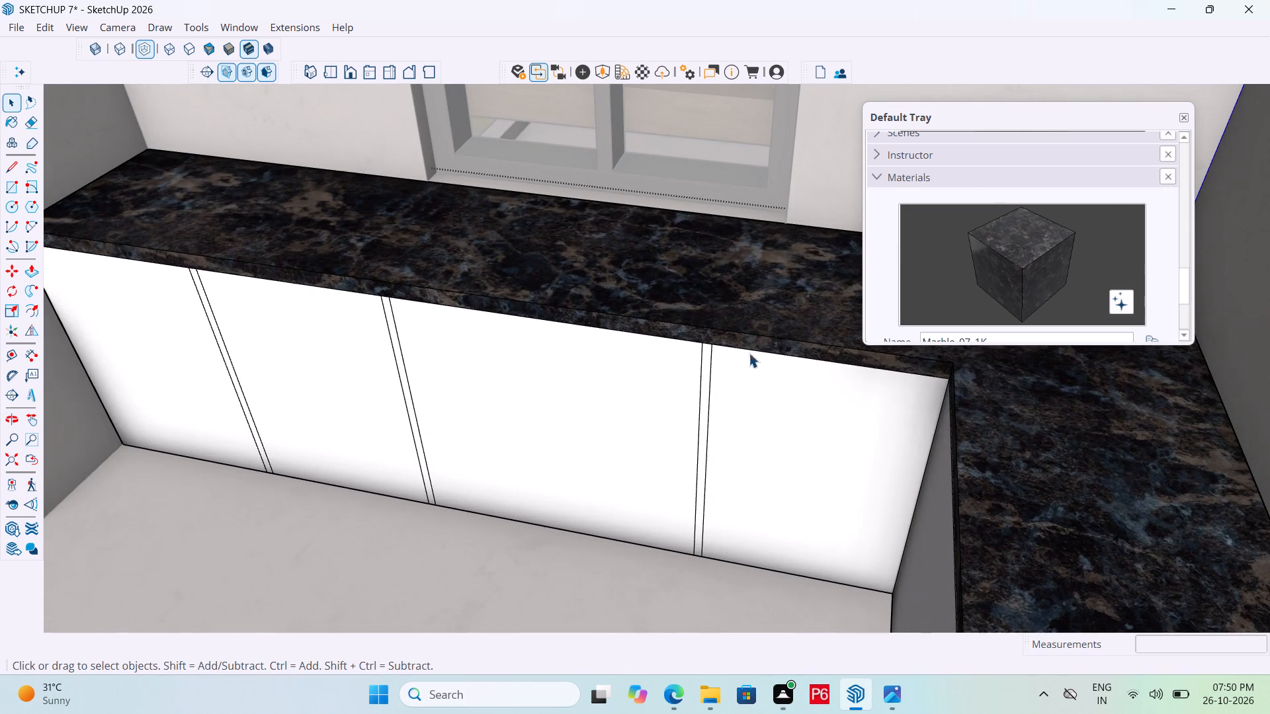
{"action": "left_click", "coordinate": [765, 344]}
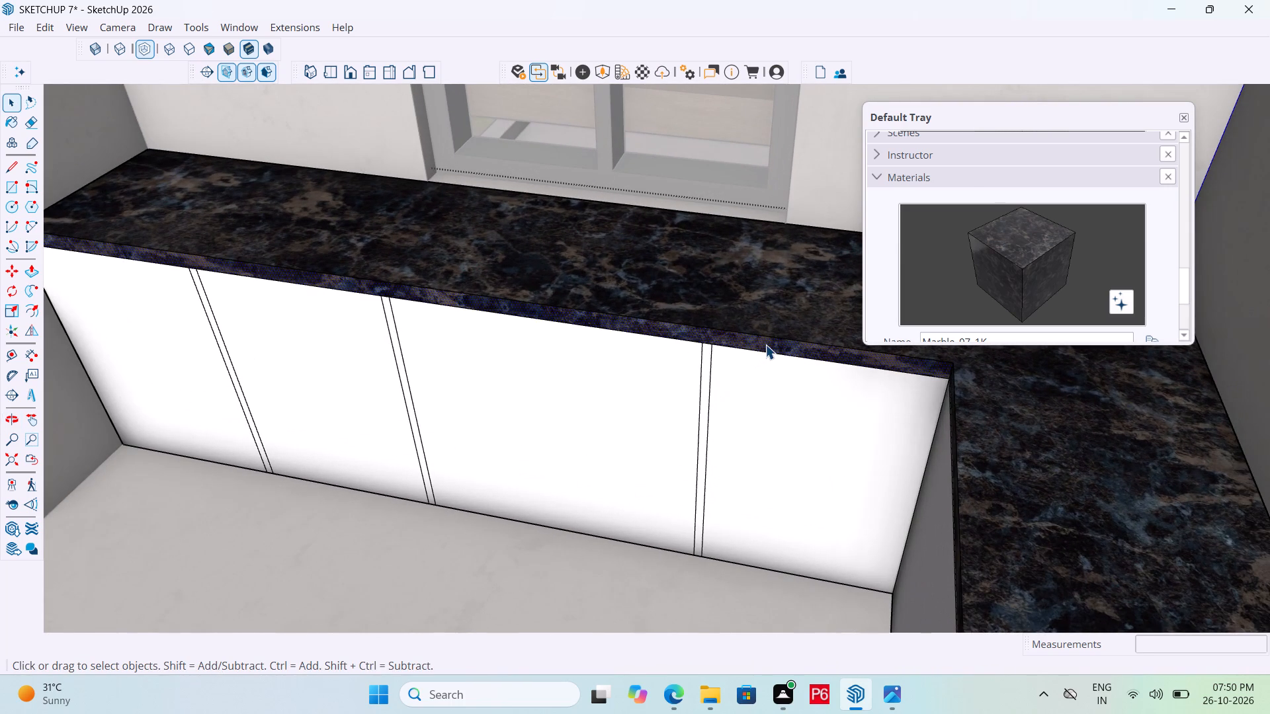
{"action": "key", "text": "p"}
{"action": "left_click", "coordinate": [765, 344]}
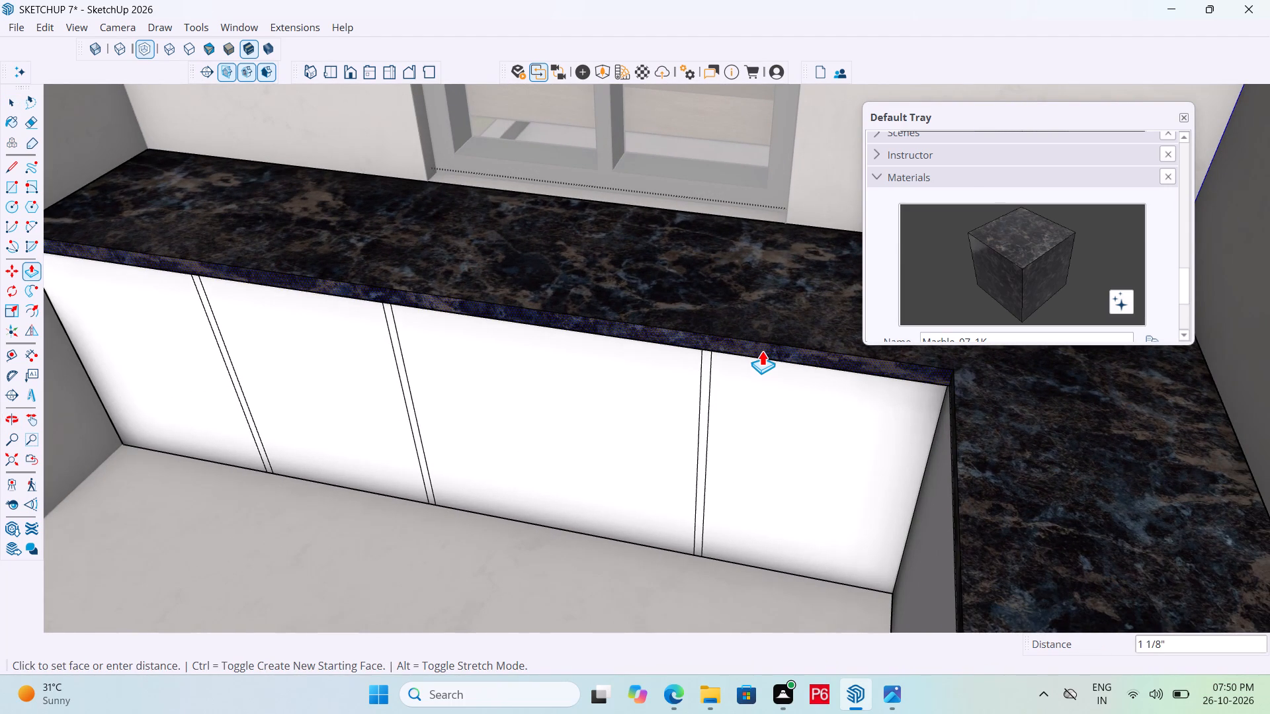
{"action": "type", "text": "2\""}
{"action": "key", "text": "Return"}
Repeat the 2" pull on the marble top's edge face along the adjoining counter run.
{"action": "scroll", "coordinate": [687, 362], "scroll_direction": "down", "scroll_amount": 2}
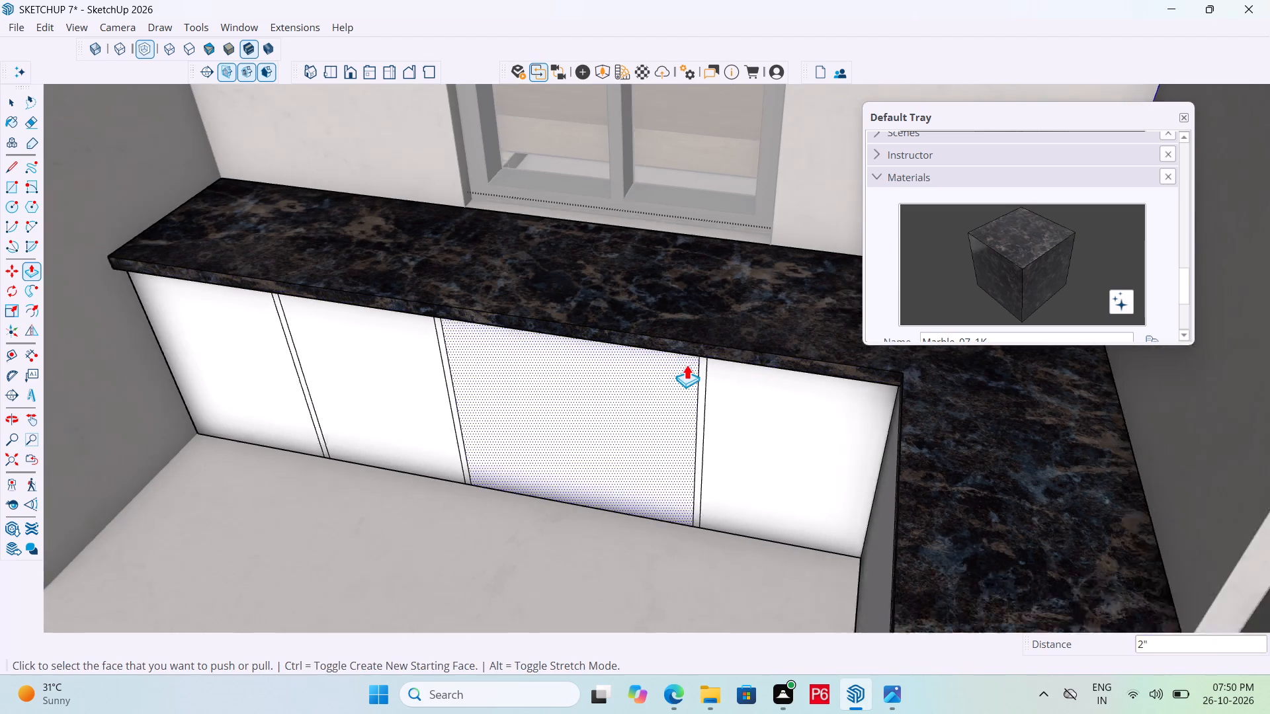
{"action": "scroll", "coordinate": [687, 364], "scroll_direction": "down", "scroll_amount": 3}
{"action": "middle_click_drag", "start_coordinate": [722, 423], "coordinate": [863, 459]}
{"action": "scroll", "coordinate": [613, 452], "scroll_direction": "down", "scroll_amount": 5}
{"action": "scroll", "coordinate": [866, 506], "scroll_direction": "up", "scroll_amount": 6}
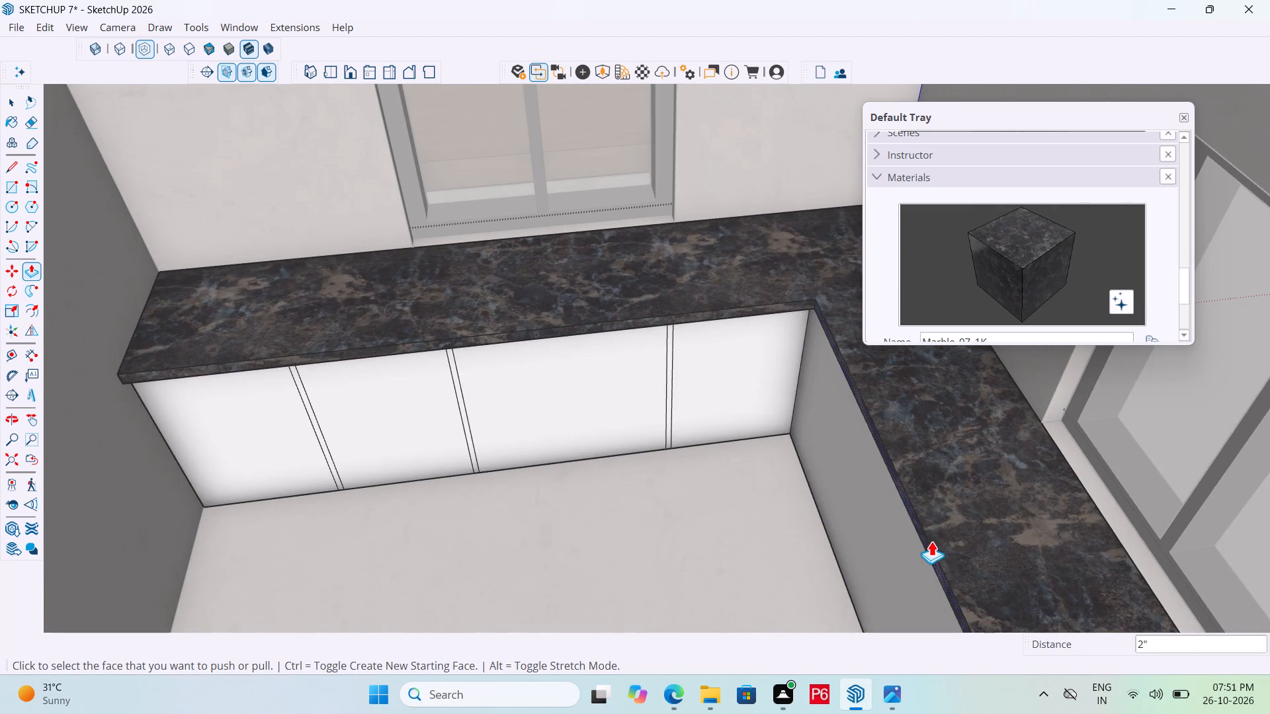
{"action": "double_click", "coordinate": [924, 544]}
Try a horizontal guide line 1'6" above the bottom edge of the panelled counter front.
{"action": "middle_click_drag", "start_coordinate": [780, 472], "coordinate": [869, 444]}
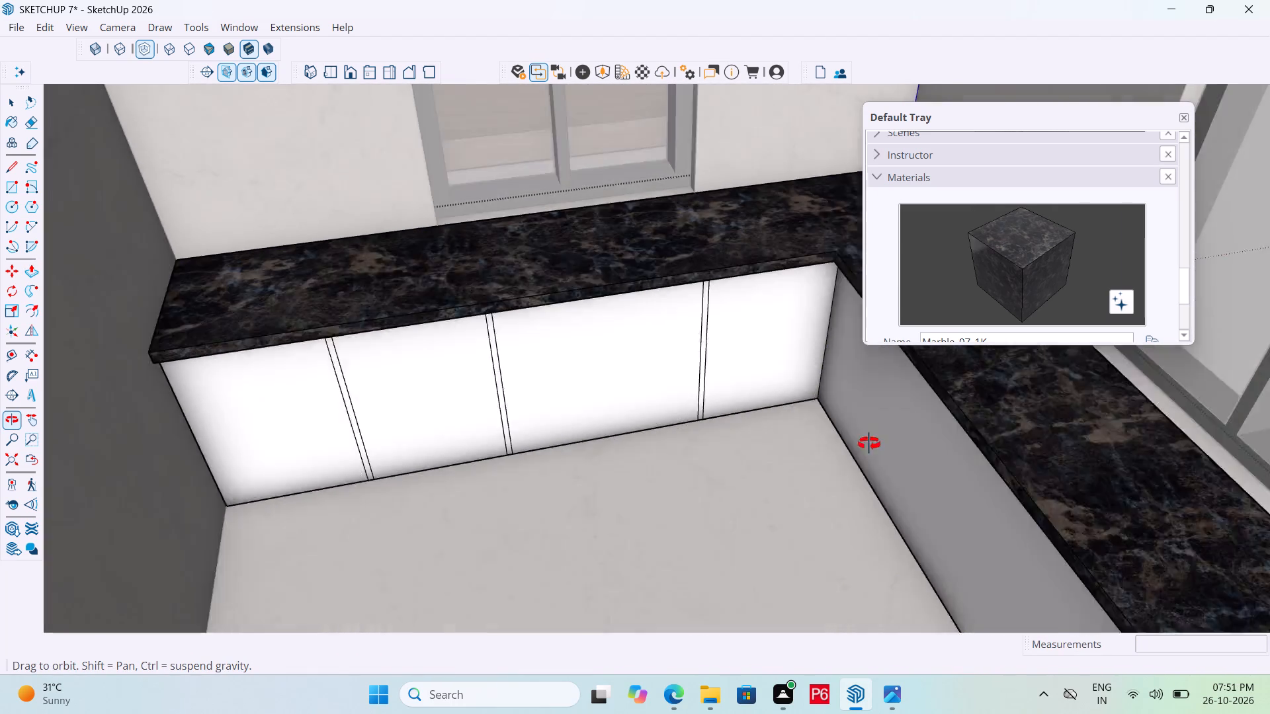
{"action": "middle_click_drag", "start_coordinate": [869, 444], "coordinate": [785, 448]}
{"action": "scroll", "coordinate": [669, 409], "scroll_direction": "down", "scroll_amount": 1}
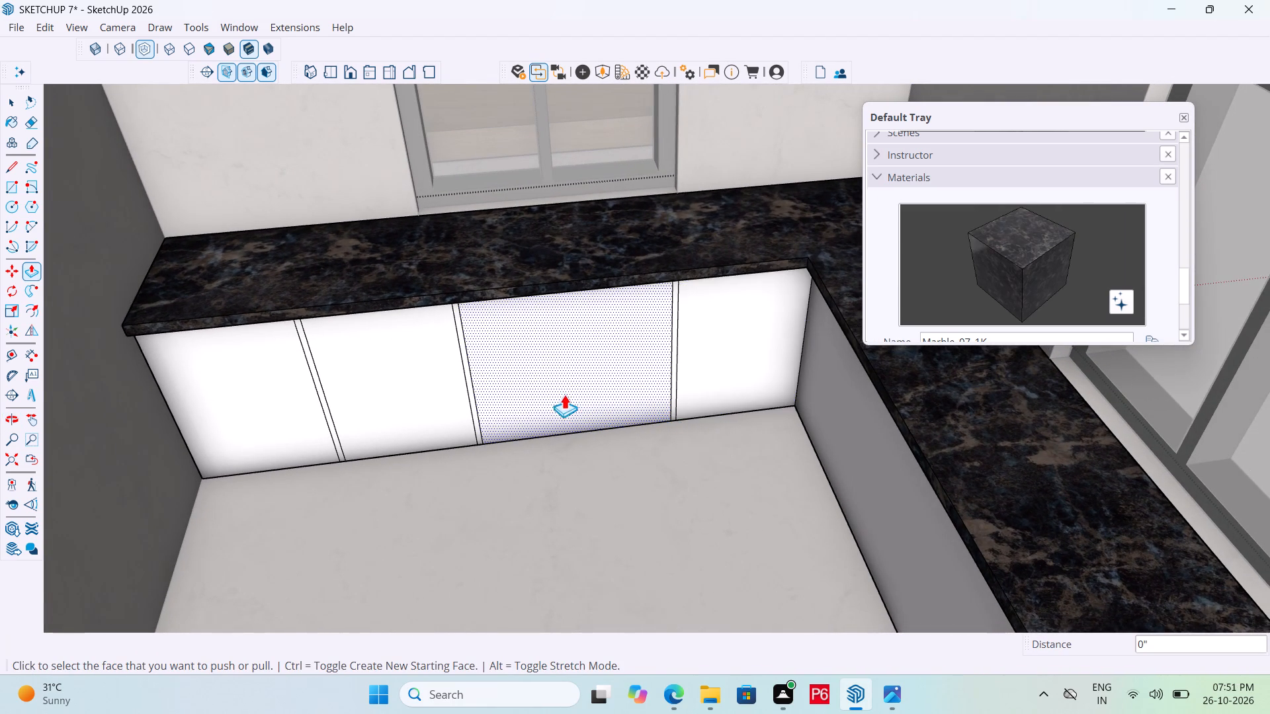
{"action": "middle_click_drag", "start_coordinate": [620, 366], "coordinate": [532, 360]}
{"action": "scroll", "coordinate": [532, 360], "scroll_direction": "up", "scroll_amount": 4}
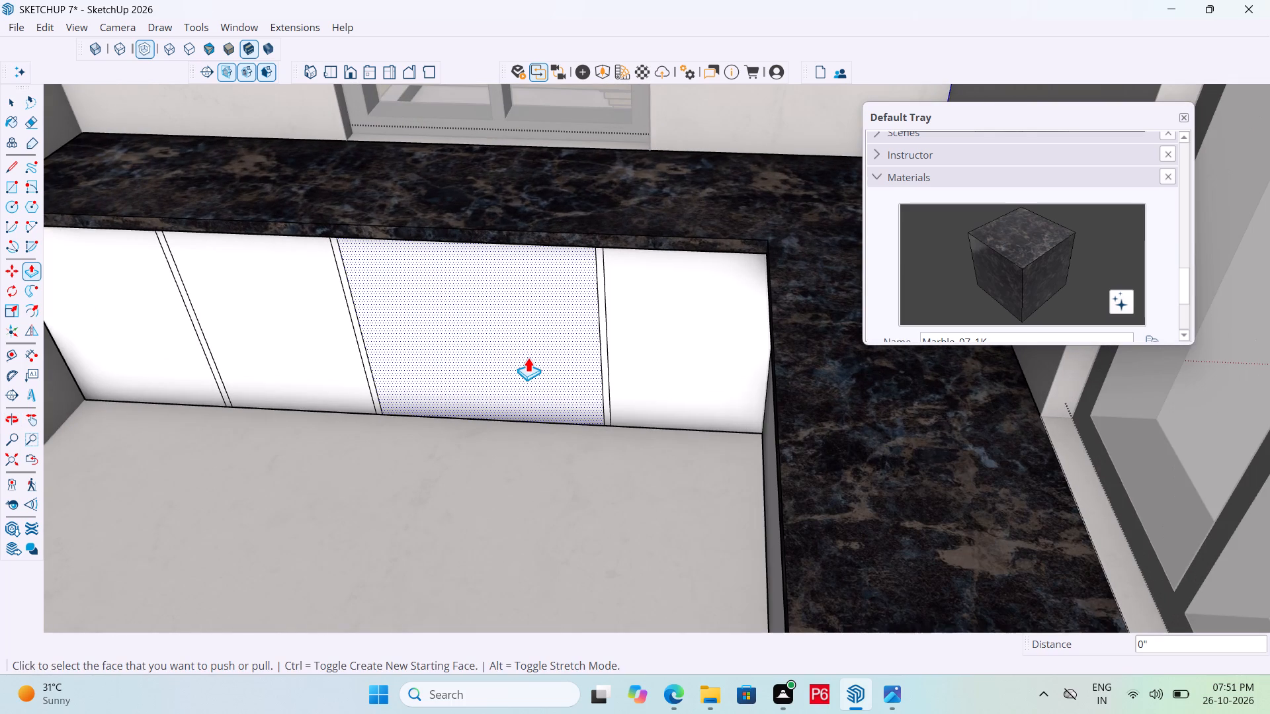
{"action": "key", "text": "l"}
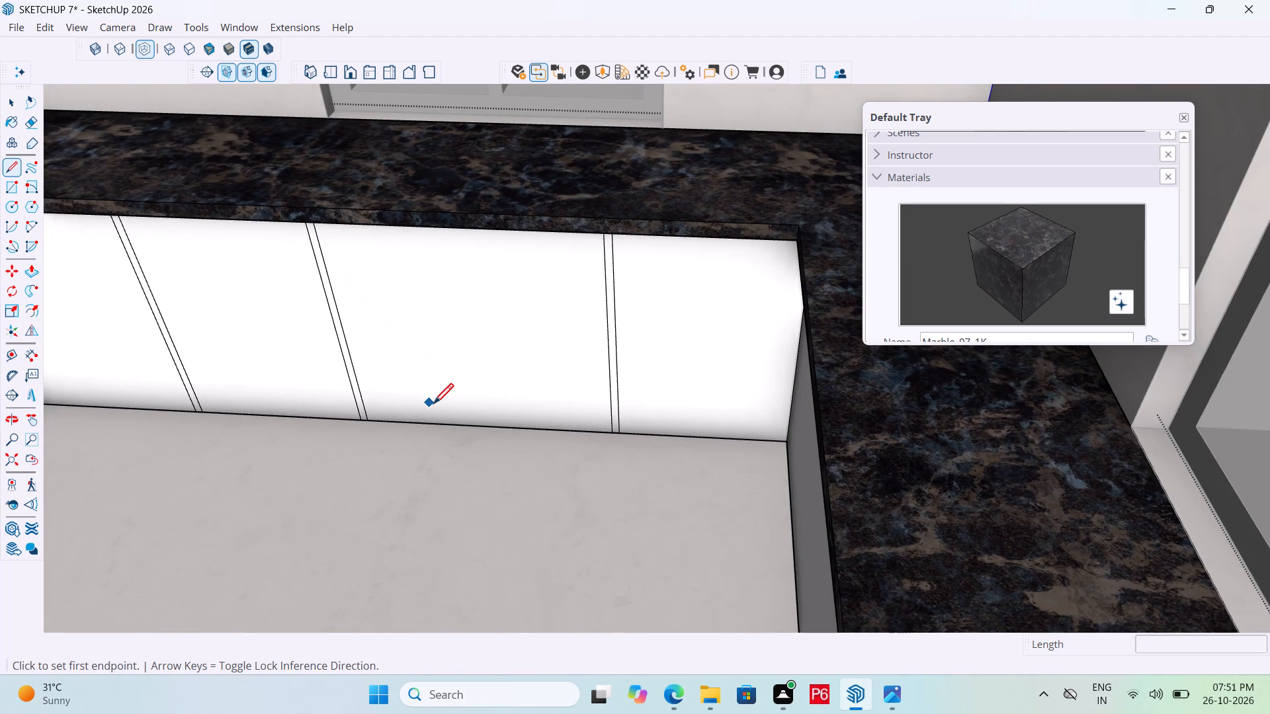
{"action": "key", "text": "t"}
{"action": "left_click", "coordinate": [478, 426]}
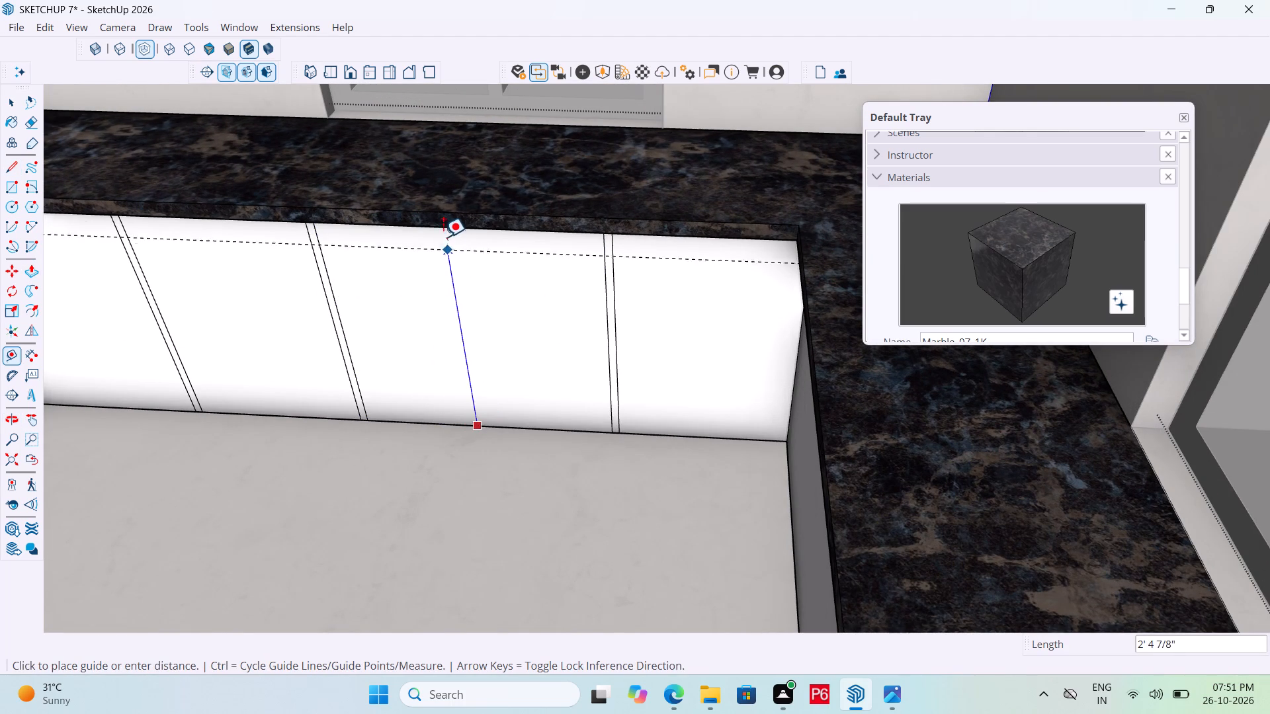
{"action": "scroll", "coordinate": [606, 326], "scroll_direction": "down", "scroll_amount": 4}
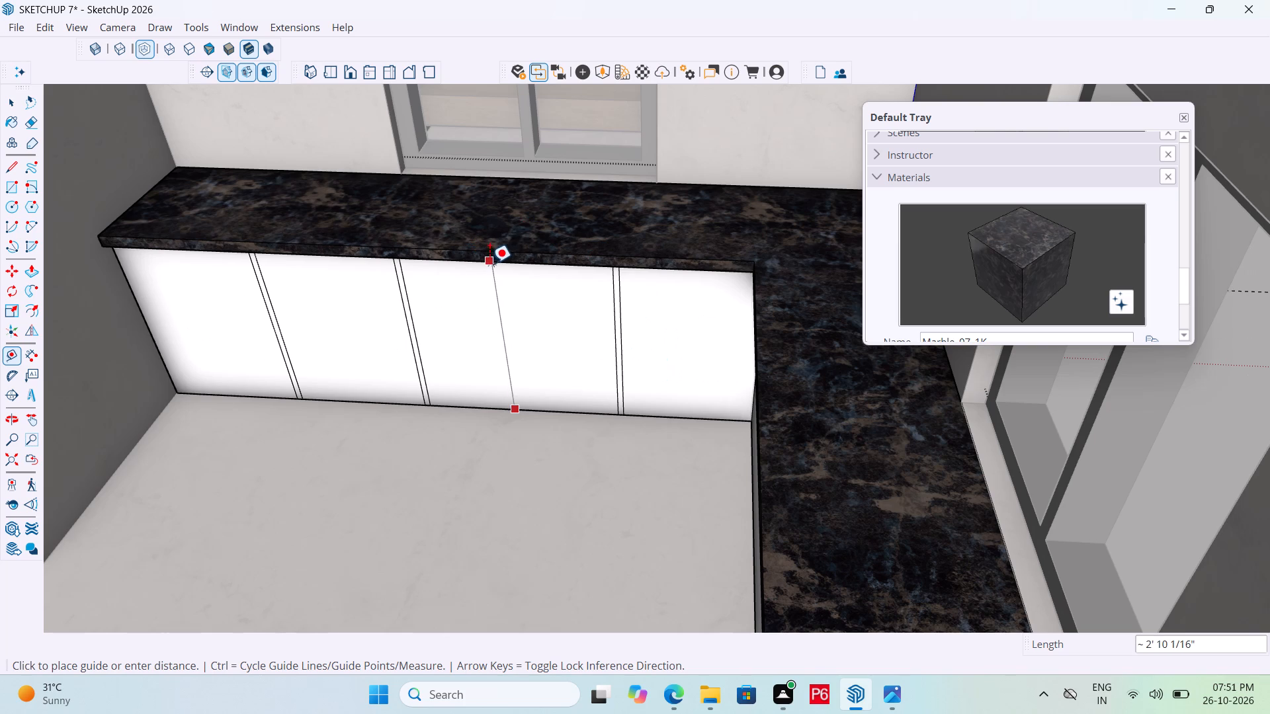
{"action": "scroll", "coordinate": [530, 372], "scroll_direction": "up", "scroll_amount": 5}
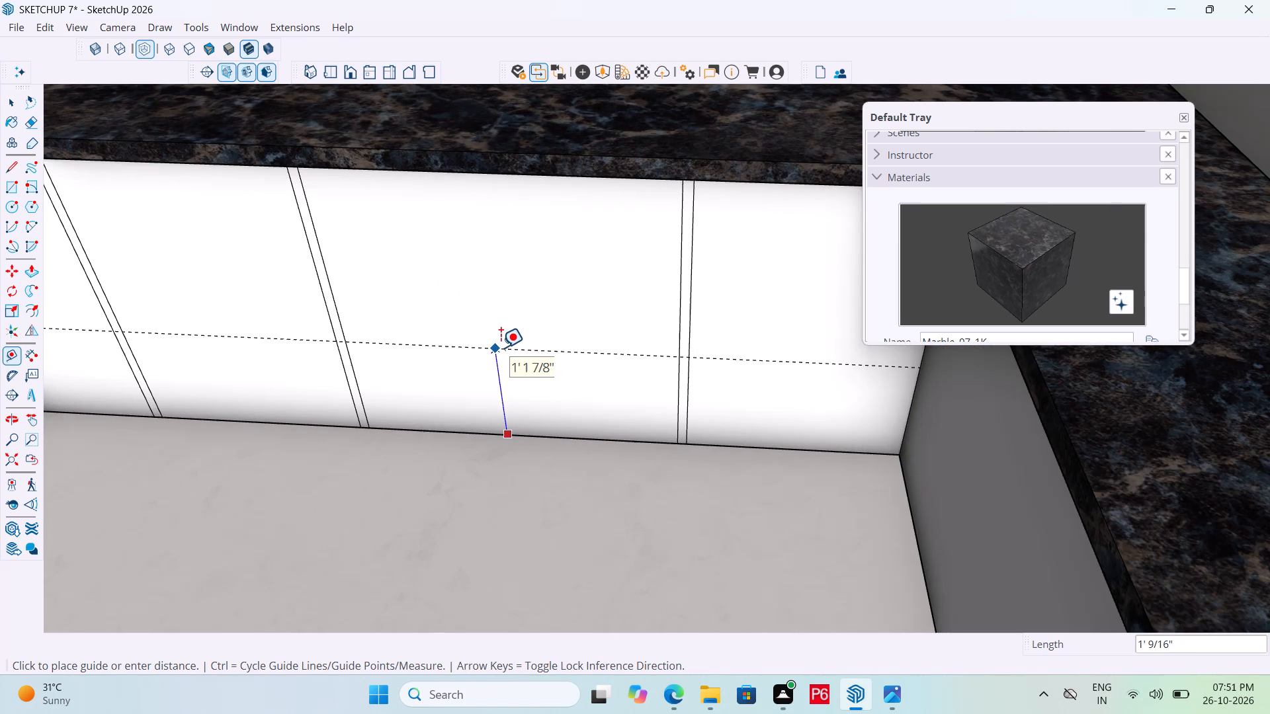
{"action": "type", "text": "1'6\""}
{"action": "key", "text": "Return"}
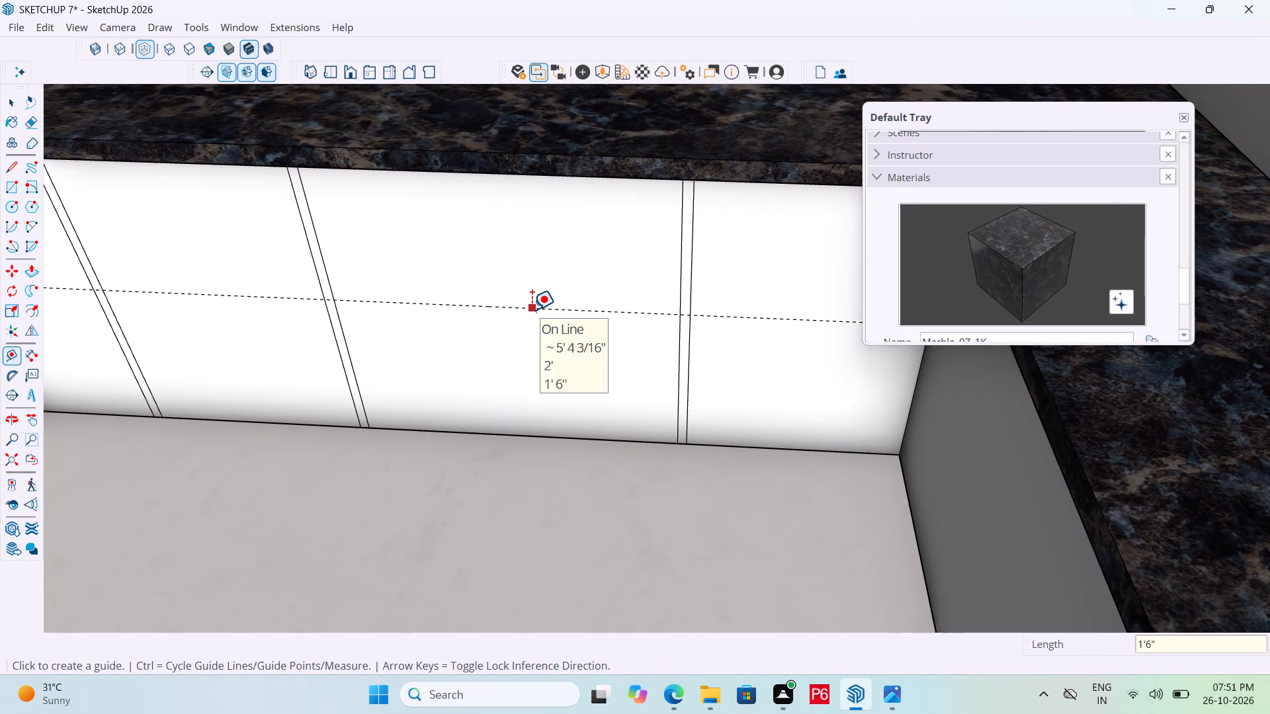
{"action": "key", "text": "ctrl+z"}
Place two horizontal guide lines on the counter front, one 1'3" above its bottom edge and another 1'3" above the first.
{"action": "left_click", "coordinate": [521, 434]}
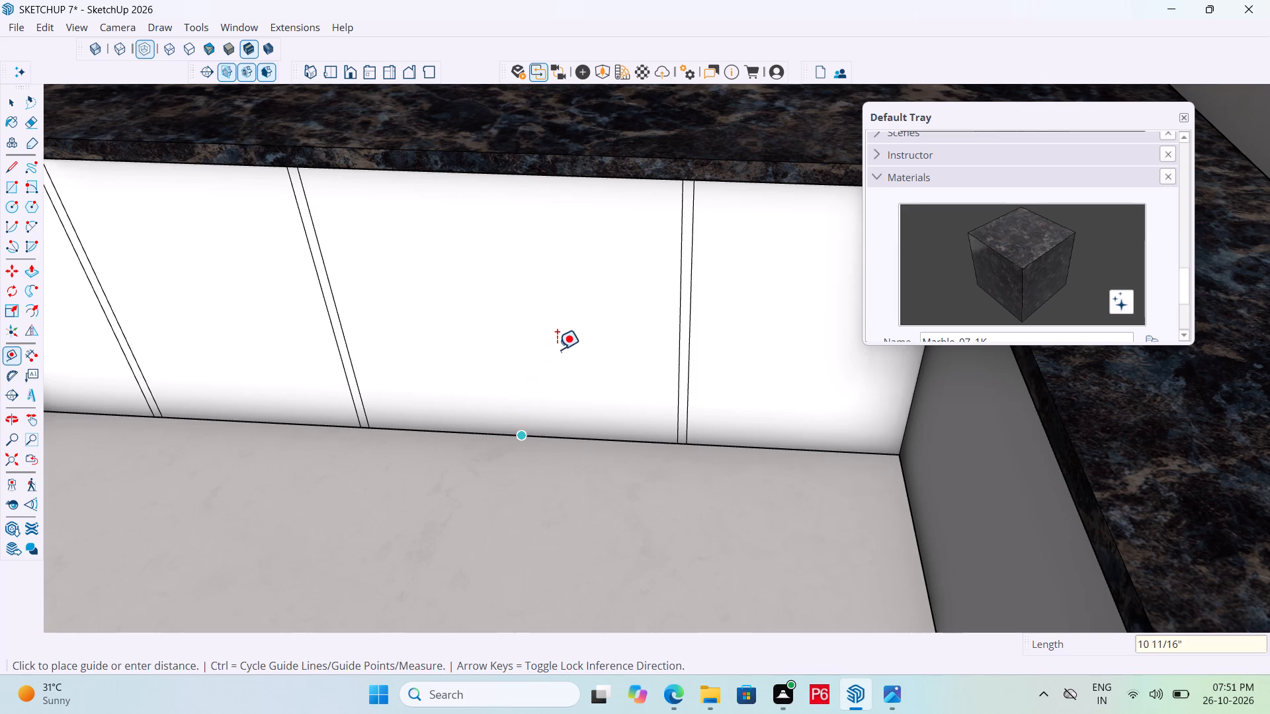
{"action": "type", "text": "1'"}
{"action": "type", "text": "3\""}
{"action": "key", "text": "Return"}
{"action": "left_click", "coordinate": [591, 336]}
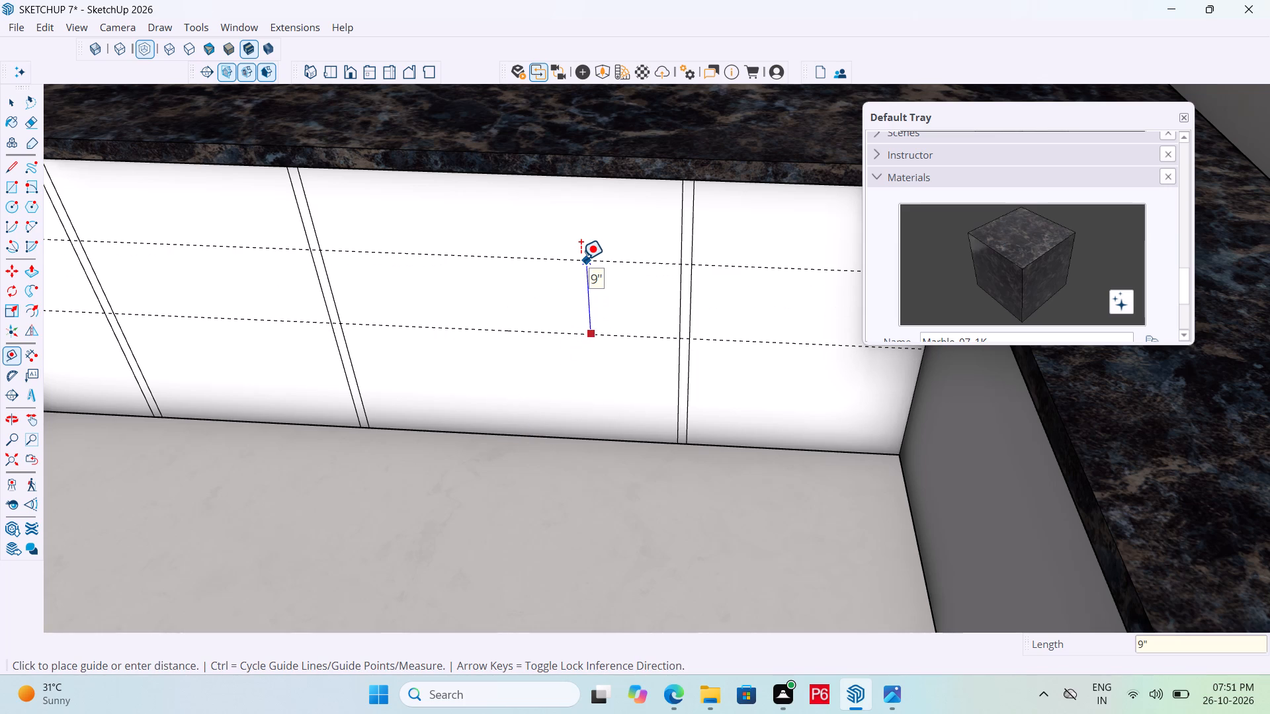
{"action": "type", "text": "1'3\""}
{"action": "key", "text": "Return"}
{"action": "scroll", "coordinate": [540, 323], "scroll_direction": "down", "scroll_amount": 2}
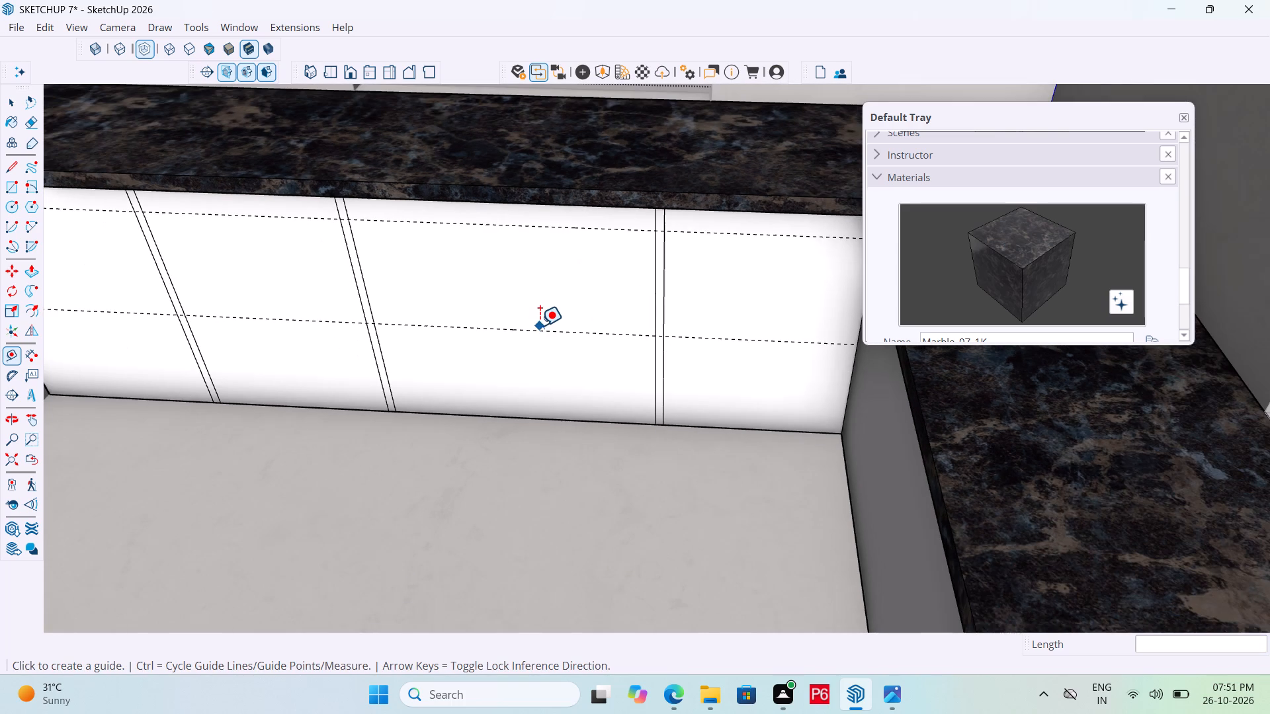
Save the model.
{"action": "key", "text": "ctrl+s"}
{"action": "key", "text": "ctrl+s"}
{"action": "key", "text": "ctrl+s"}
{"action": "left_click", "coordinate": [792, 705]}
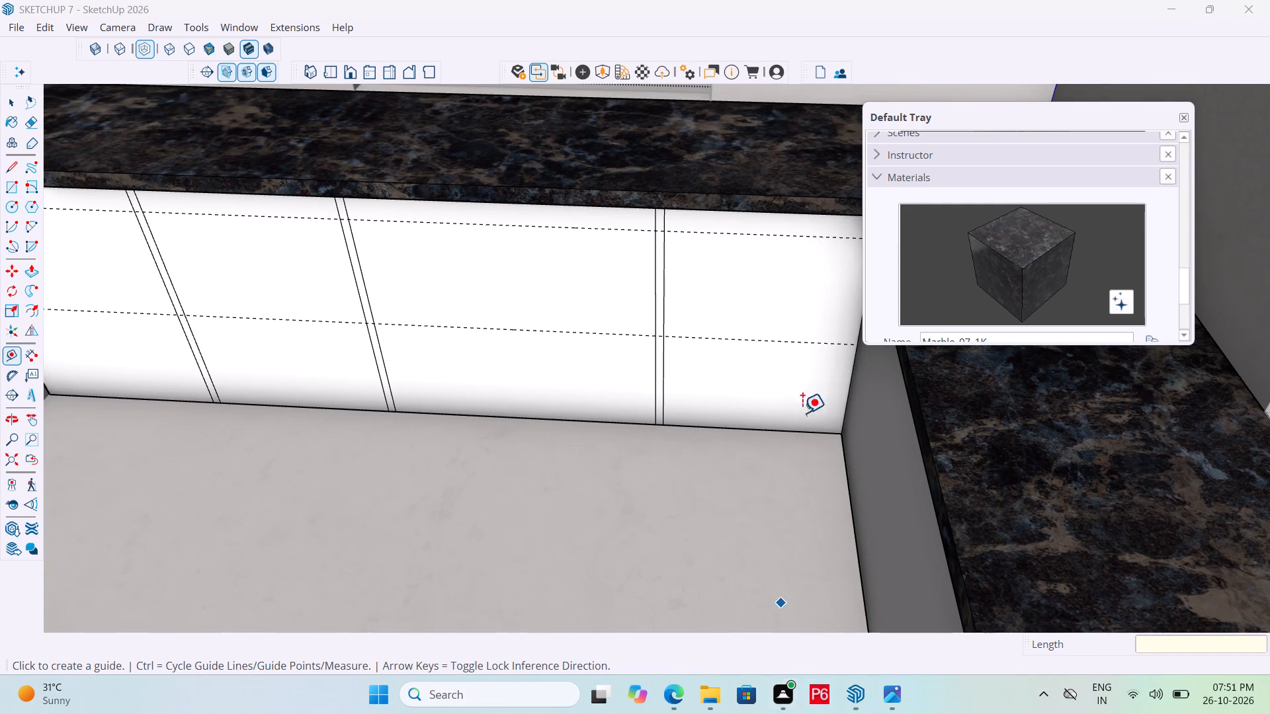
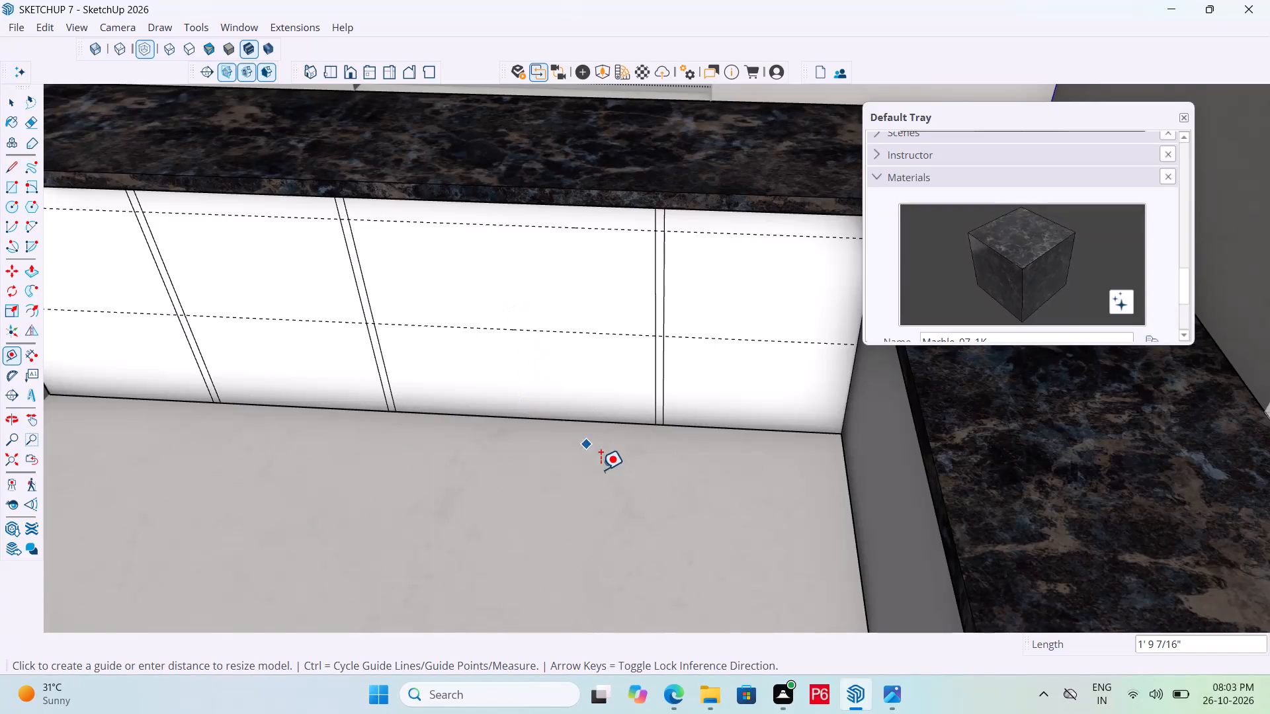
Undo the two horizontal guide lines placed on the panelled counter front.
{"action": "key", "text": "ctrl+z"}
{"action": "key", "text": "ctrl+z"}
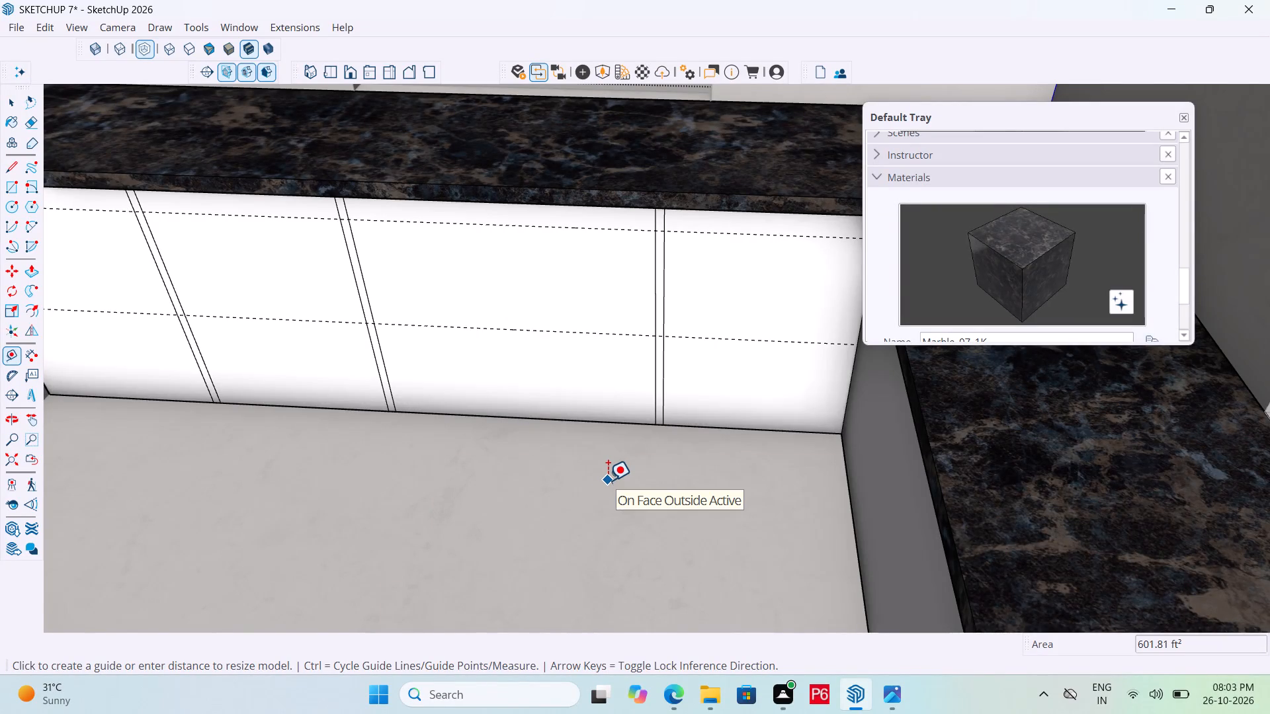
{"action": "key", "text": "space"}
{"action": "key", "text": "ctrl+z"}
{"action": "key", "text": "ctrl+z"}
{"action": "key", "text": "ctrl+z"}
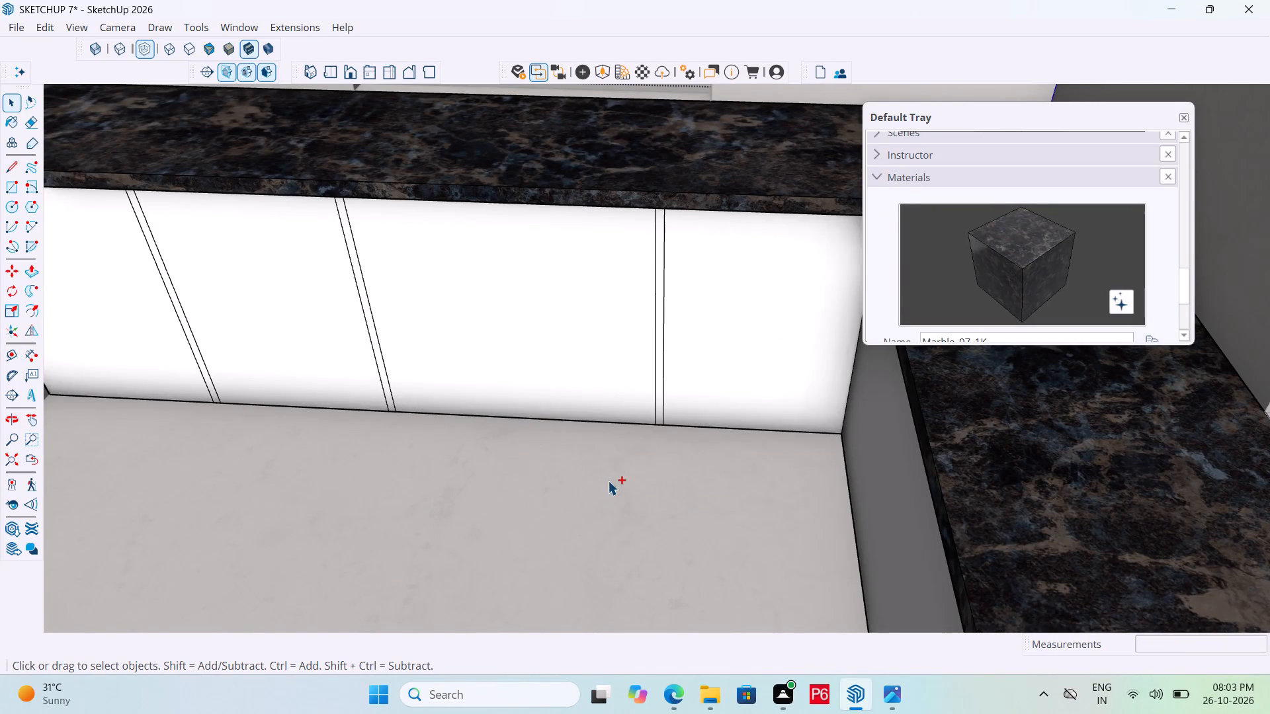
Place two horizontal guide lines on the counter front, one 11" above its bottom edge and another 11" above the first.
{"action": "key", "text": "t"}
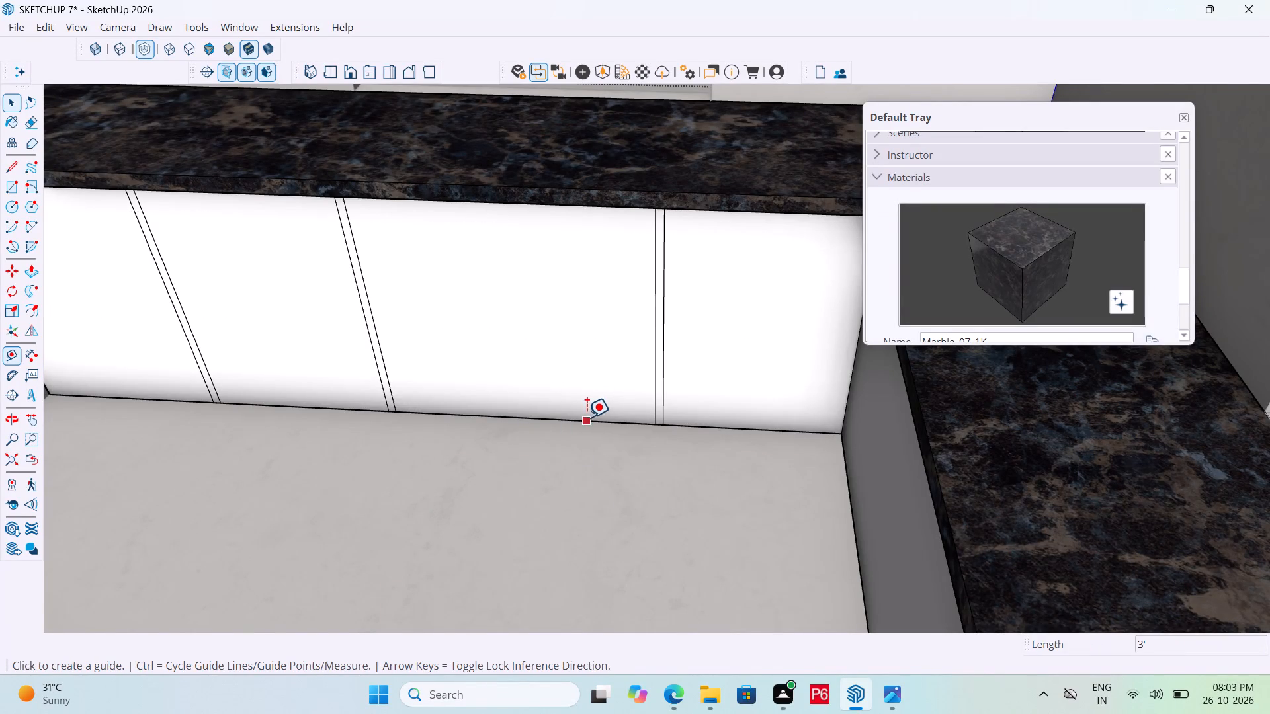
{"action": "left_click", "coordinate": [574, 418]}
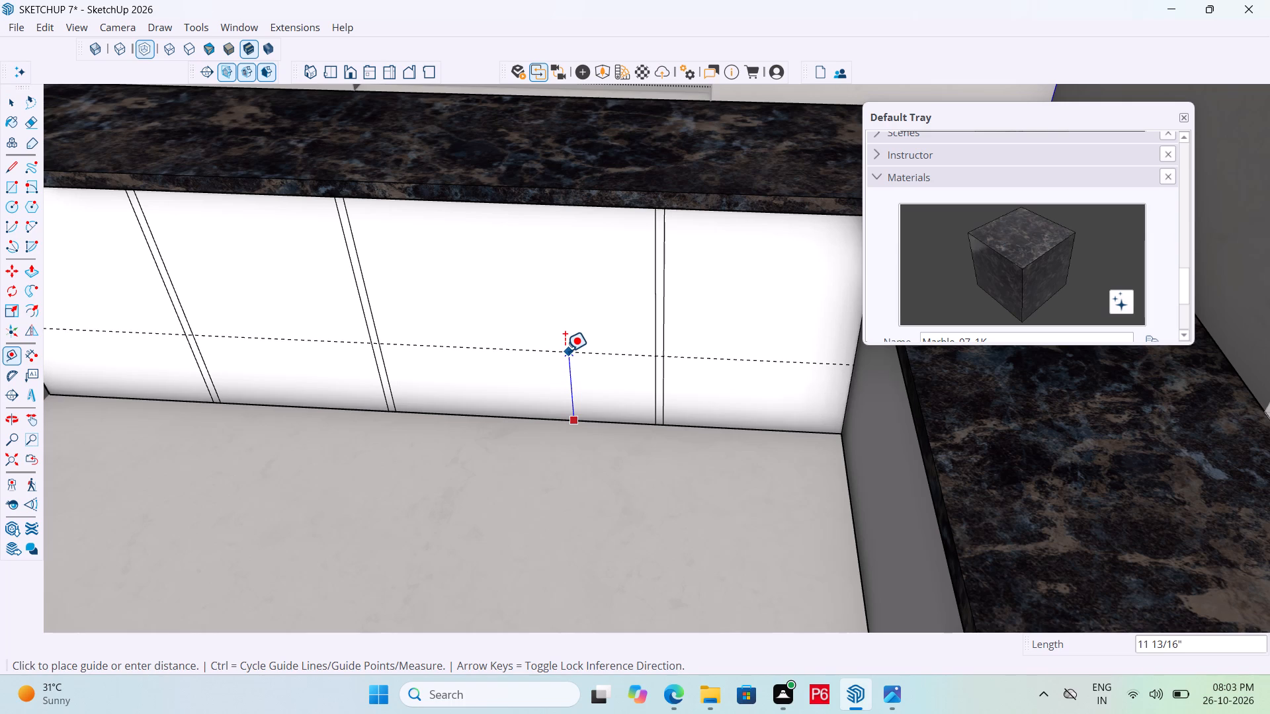
{"action": "type", "text": "11\""}
{"action": "key", "text": "Return"}
{"action": "left_click", "coordinate": [503, 353]}
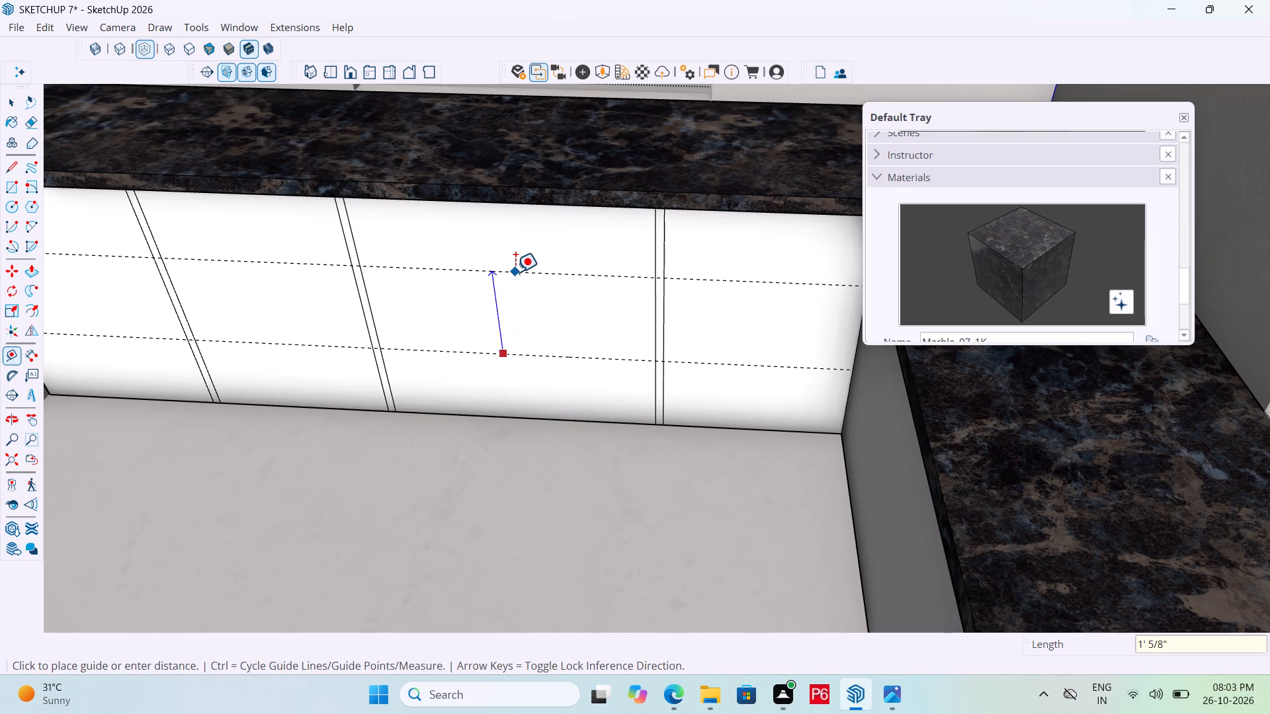
{"action": "key", "text": "1"}
{"action": "key", "text": "BackSpace"}
{"action": "type", "text": "11"}
{"action": "key", "text": "shift+quotedbl"}
{"action": "key", "text": "Return"}
Draw an 11" by 3' rectangle between the two guide lines, spanning the third panel between its vertical gaps.
{"action": "middle_click_drag", "start_coordinate": [517, 373], "coordinate": [484, 362]}
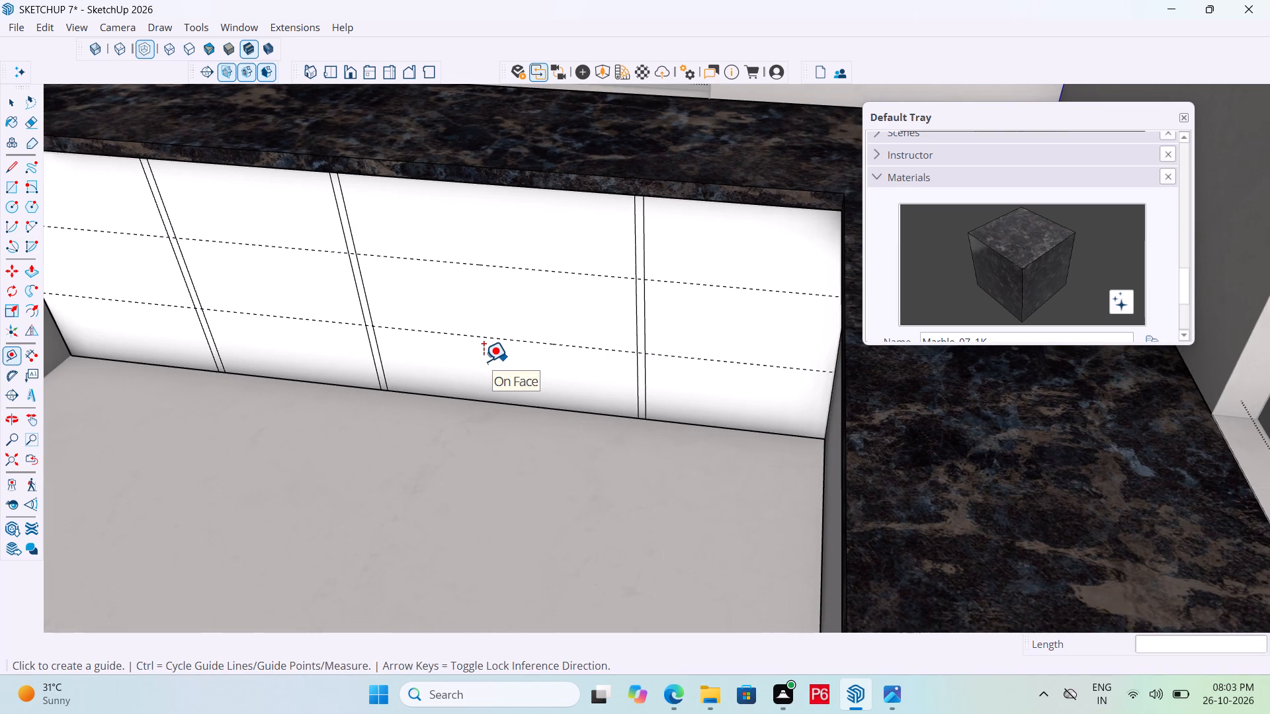
{"action": "key", "text": "r"}
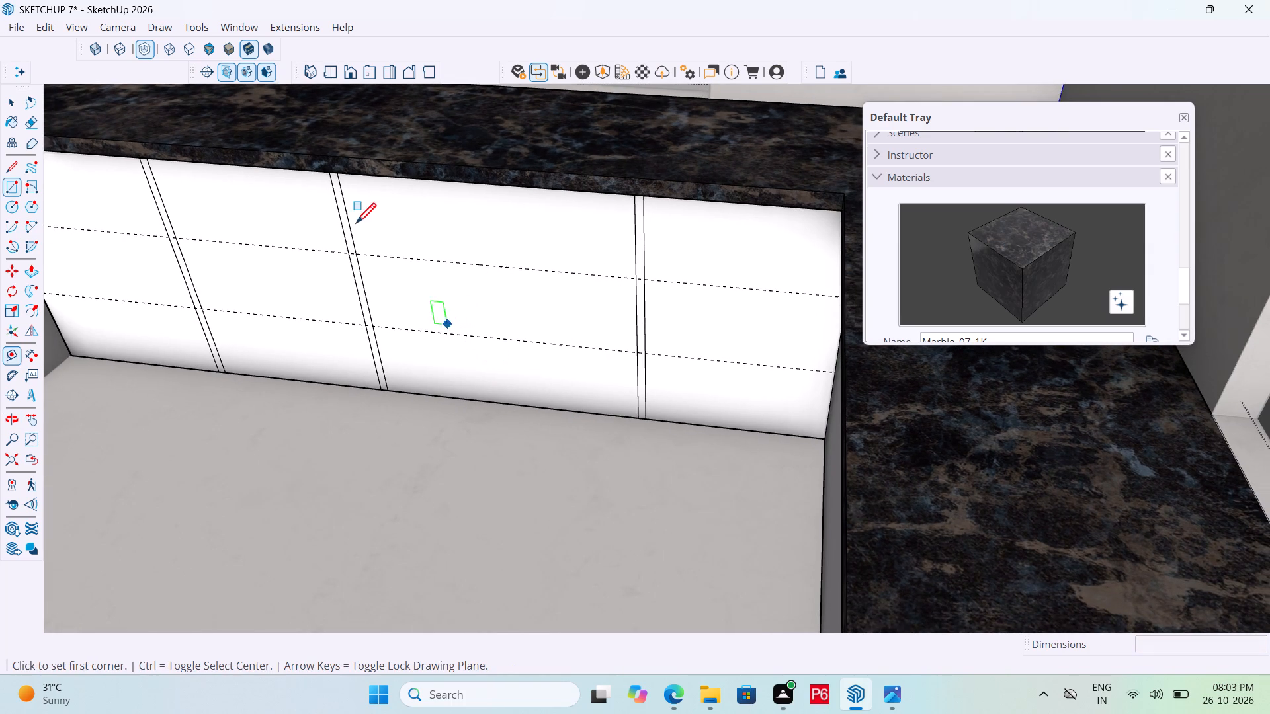
{"action": "left_click", "coordinate": [357, 257]}
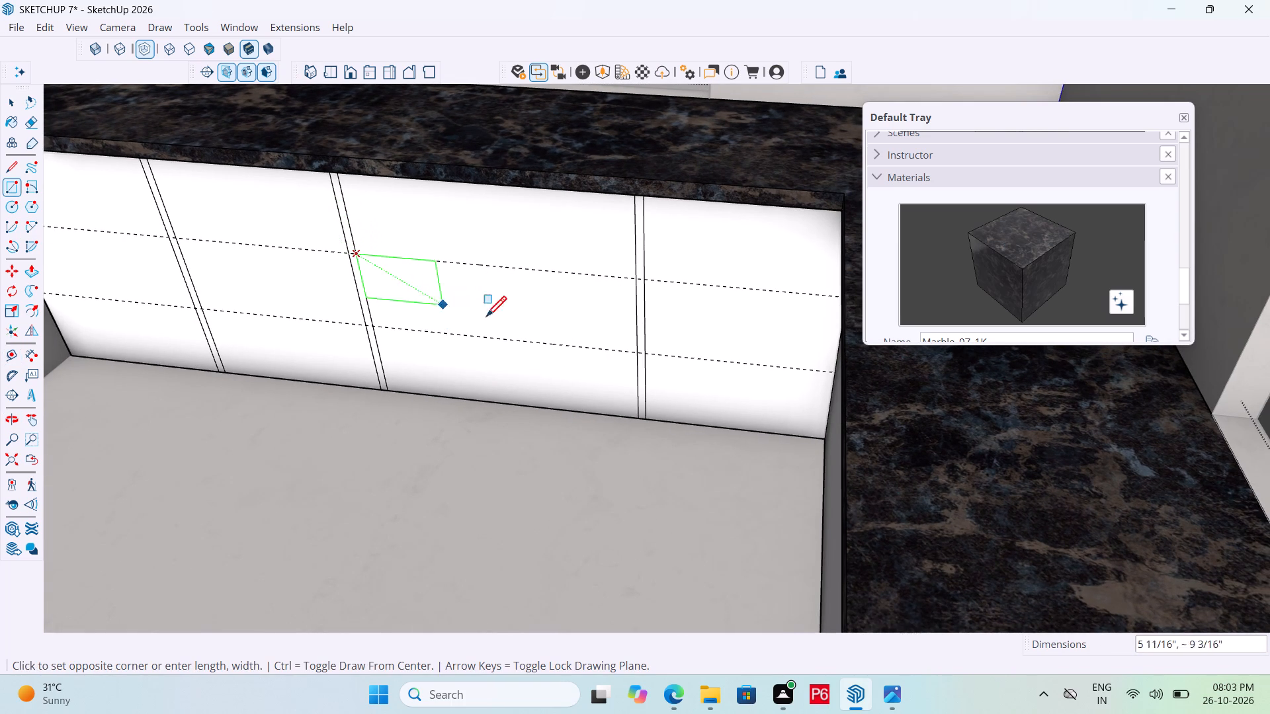
{"action": "left_click", "coordinate": [637, 352]}
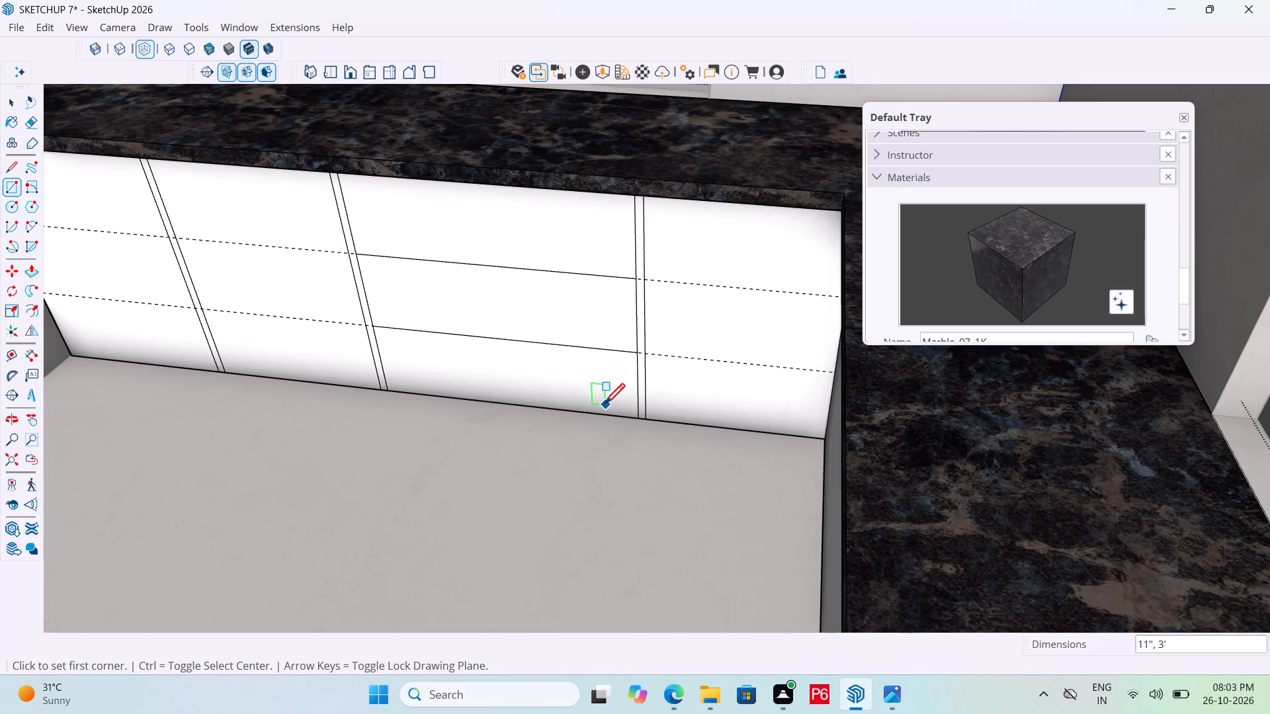
Save the model.
{"action": "key", "text": "ctrl+s"}
{"action": "key", "text": "ctrl+s"}
{"action": "key", "text": "ctrl+s"}
{"action": "key", "text": "ctrl+s"}
{"action": "key", "text": "ctrl+s"}
Erase the two horizontal guide lines on the counter front.
{"action": "middle_click_drag", "start_coordinate": [329, 312], "coordinate": [570, 316]}
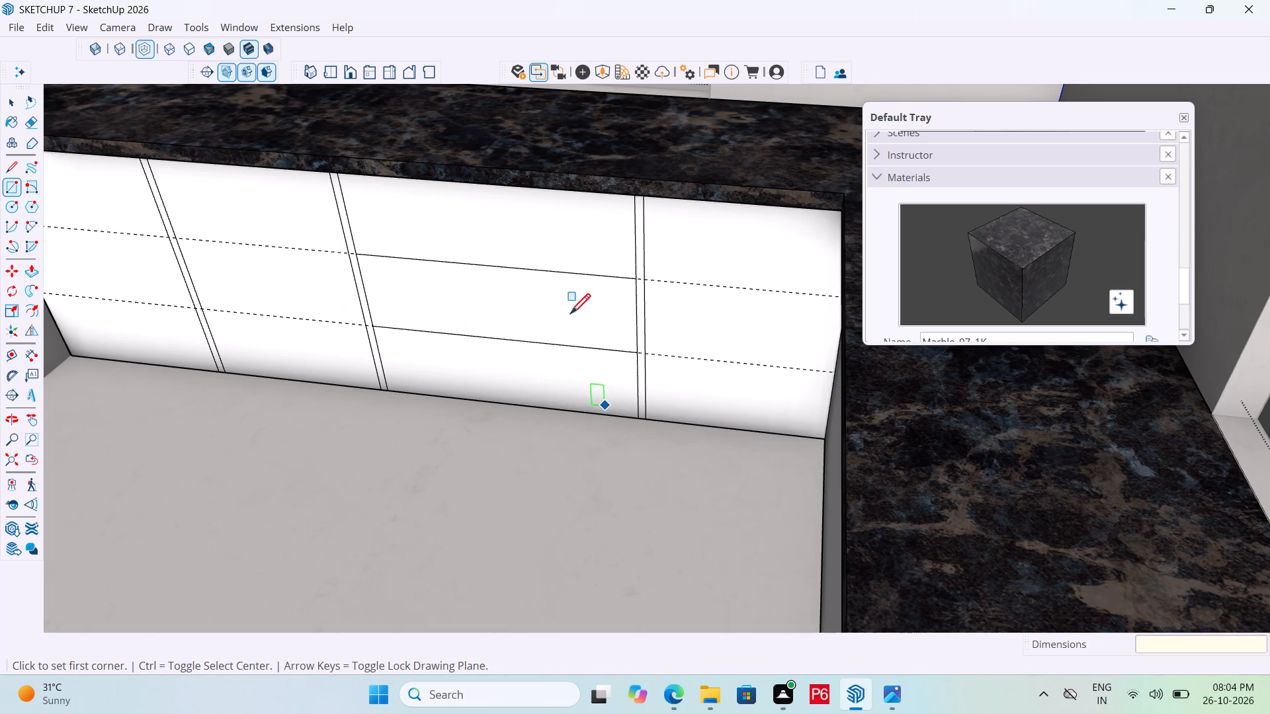
{"action": "middle_click_drag", "start_coordinate": [570, 316], "coordinate": [685, 313]}
{"action": "scroll", "coordinate": [775, 353], "scroll_direction": "down", "scroll_amount": 3}
{"action": "middle_click_drag", "start_coordinate": [604, 376], "coordinate": [685, 379]}
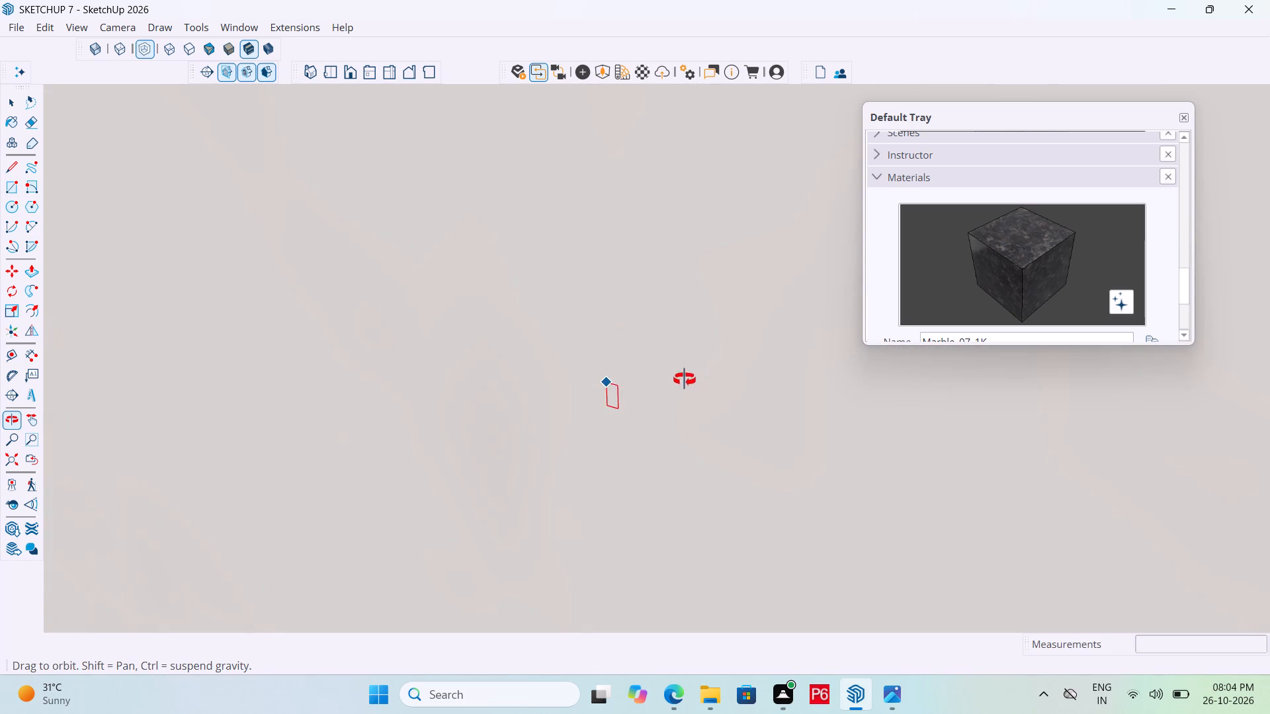
{"action": "middle_click_drag", "start_coordinate": [685, 379], "coordinate": [448, 409]}
{"action": "left_click", "coordinate": [331, 77]}
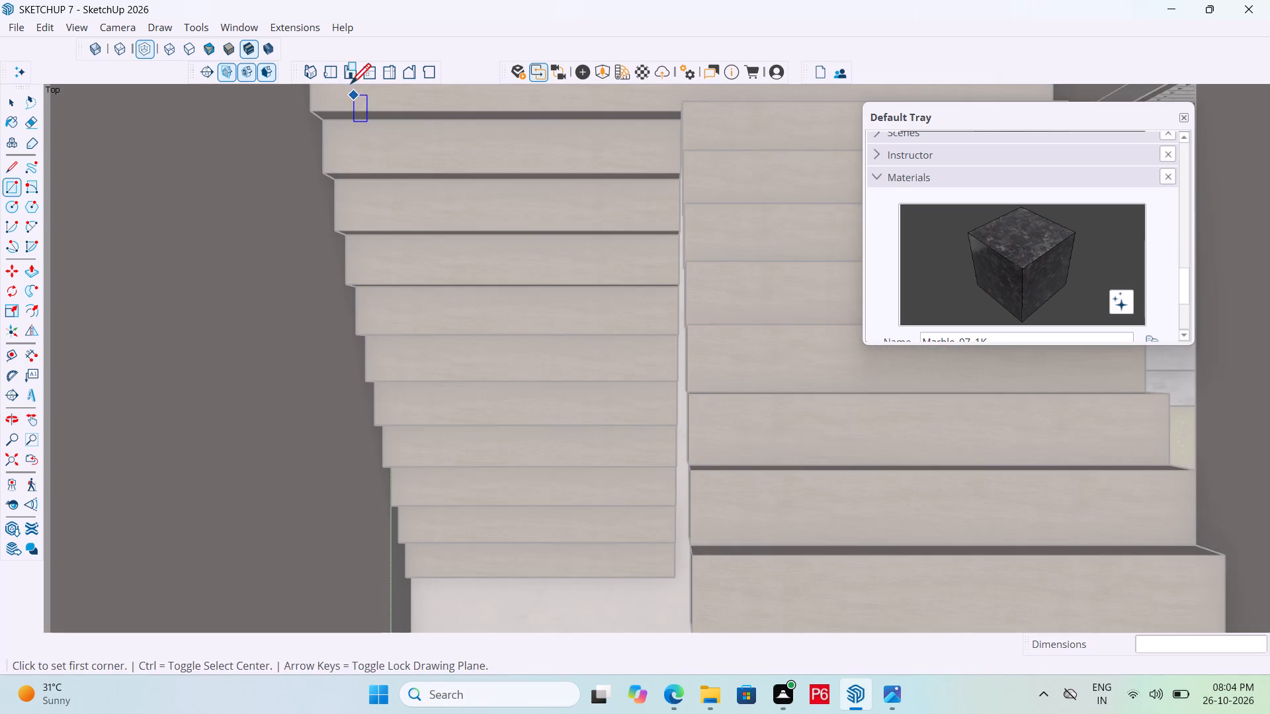
{"action": "left_click", "coordinate": [351, 75]}
{"action": "left_click", "coordinate": [311, 75]}
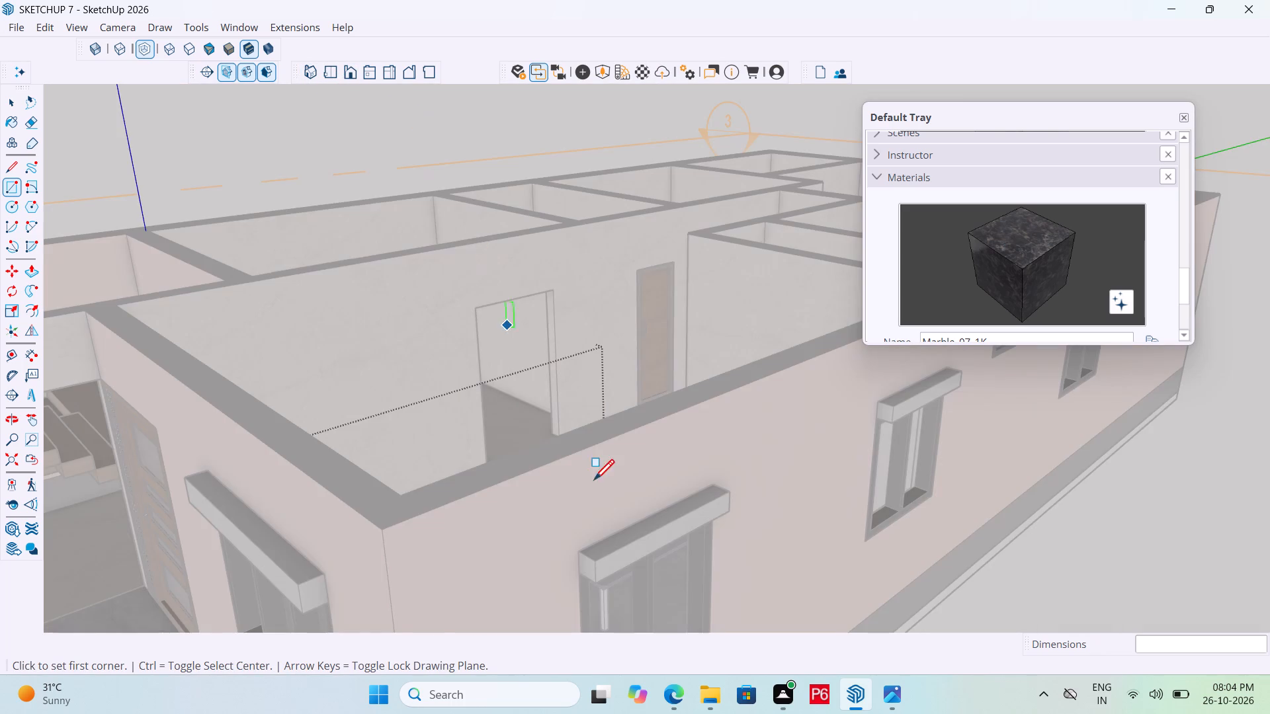
{"action": "scroll", "coordinate": [585, 468], "scroll_direction": "down", "scroll_amount": 5}
{"action": "scroll", "coordinate": [646, 500], "scroll_direction": "down", "scroll_amount": 14}
{"action": "middle_click_drag", "start_coordinate": [718, 448], "coordinate": [270, 649]}
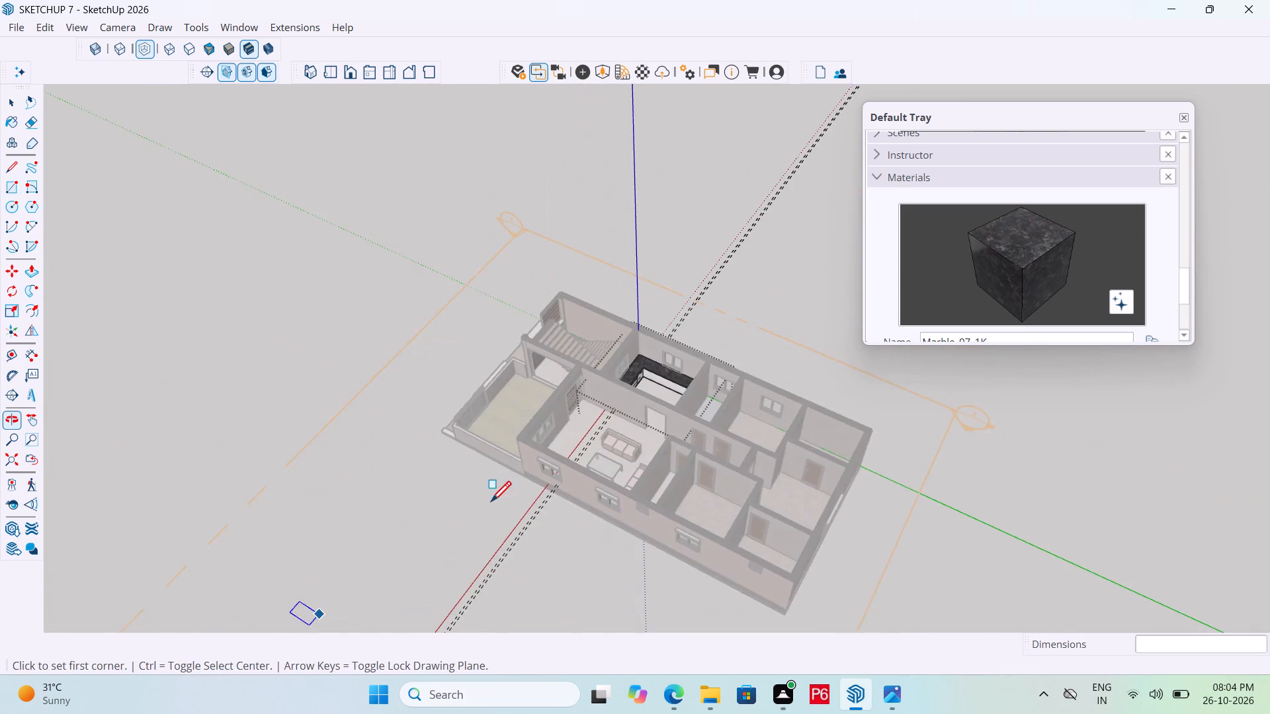
{"action": "scroll", "coordinate": [702, 376], "scroll_direction": "up", "scroll_amount": 12}
{"action": "middle_click_drag", "start_coordinate": [779, 391], "coordinate": [462, 361]}
{"action": "scroll", "coordinate": [462, 361], "scroll_direction": "up", "scroll_amount": 9}
{"action": "middle_click_drag", "start_coordinate": [597, 302], "coordinate": [585, 303]}
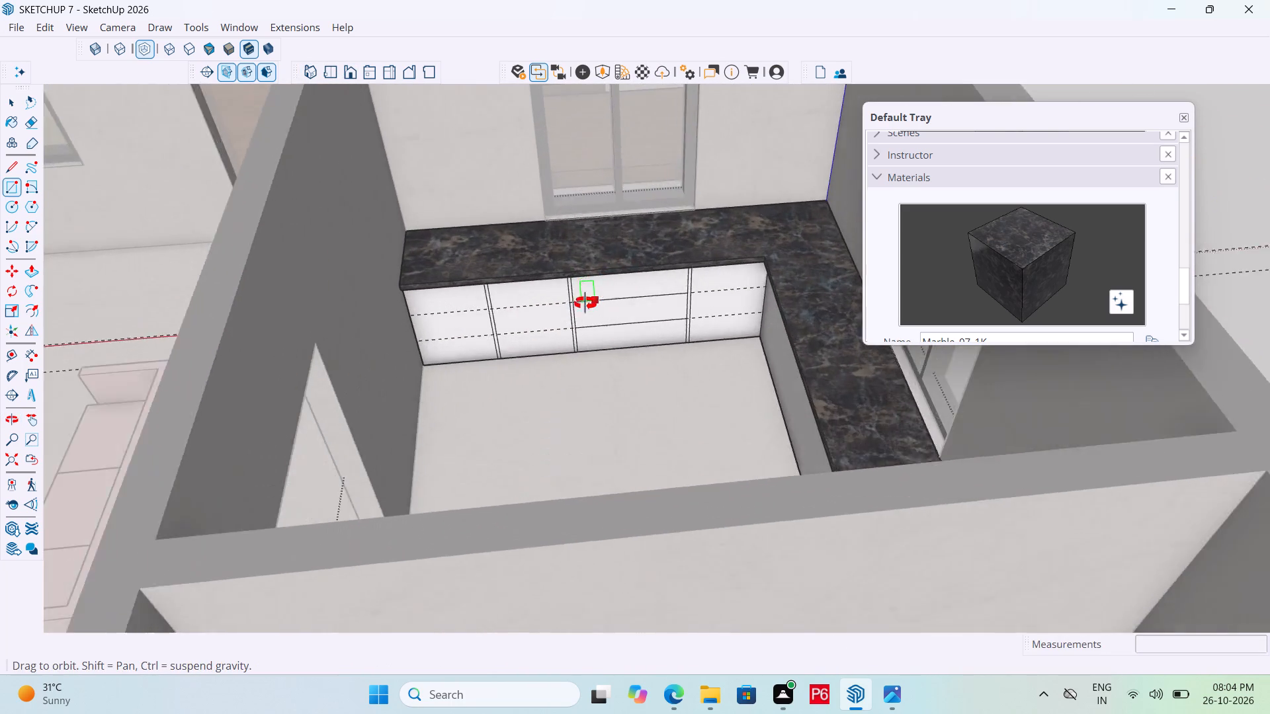
{"action": "middle_click_drag", "start_coordinate": [585, 303], "coordinate": [493, 318]}
{"action": "scroll", "coordinate": [497, 297], "scroll_direction": "up", "scroll_amount": 6}
{"action": "key", "text": "e"}
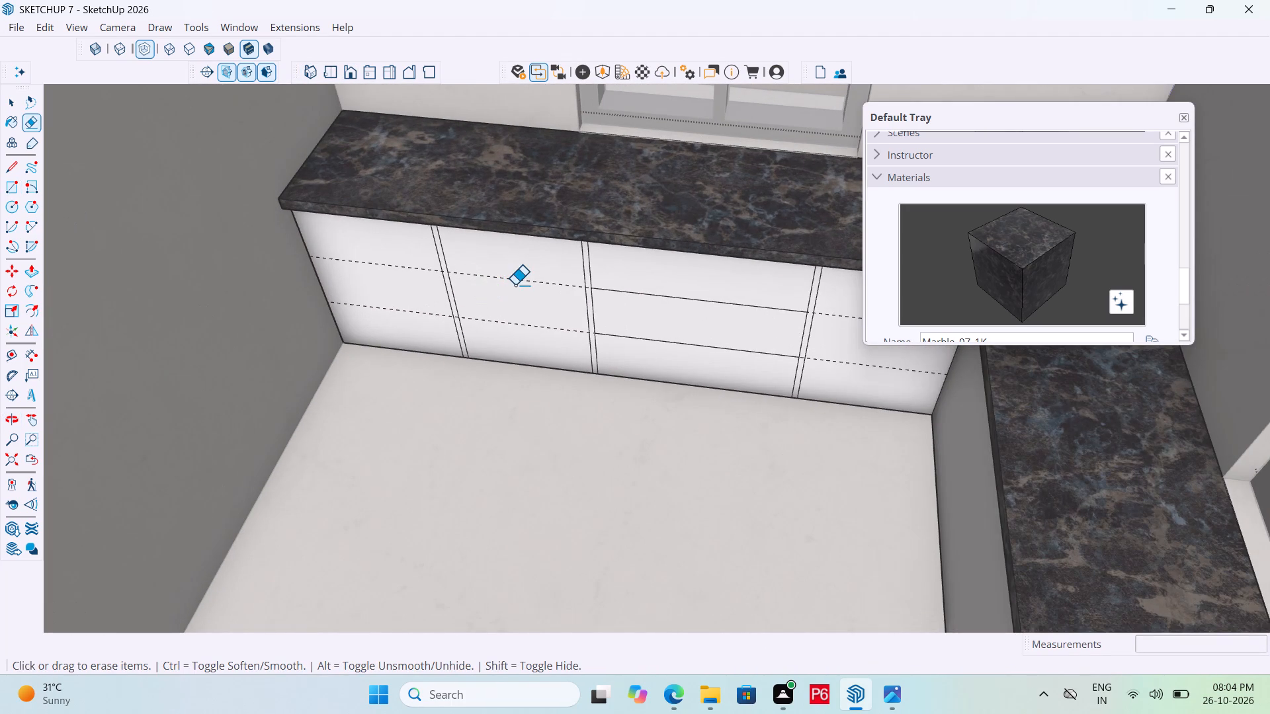
{"action": "left_click_drag", "start_coordinate": [520, 280], "coordinate": [516, 327]}
Place a horizontal guide line 1" above each of the two horizontal lines dividing the third panel.
{"action": "scroll", "coordinate": [444, 418], "scroll_direction": "down", "scroll_amount": 6}
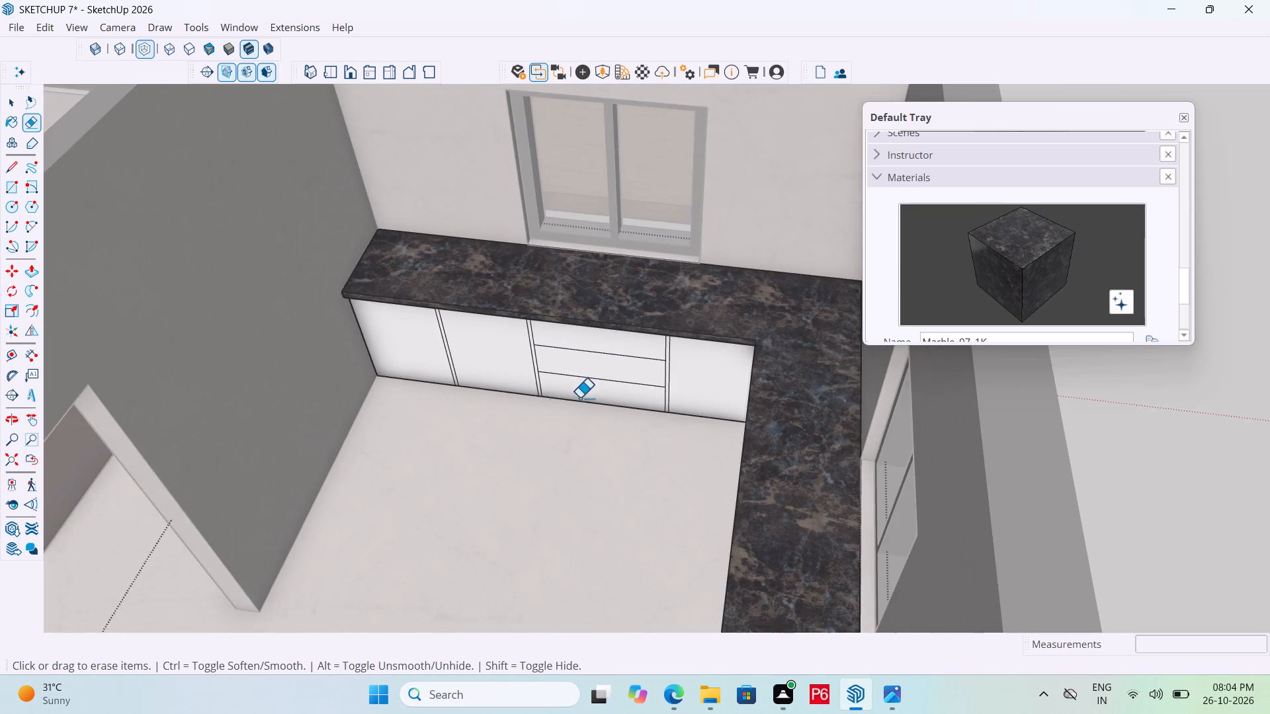
{"action": "middle_click_drag", "start_coordinate": [581, 397], "coordinate": [591, 373]}
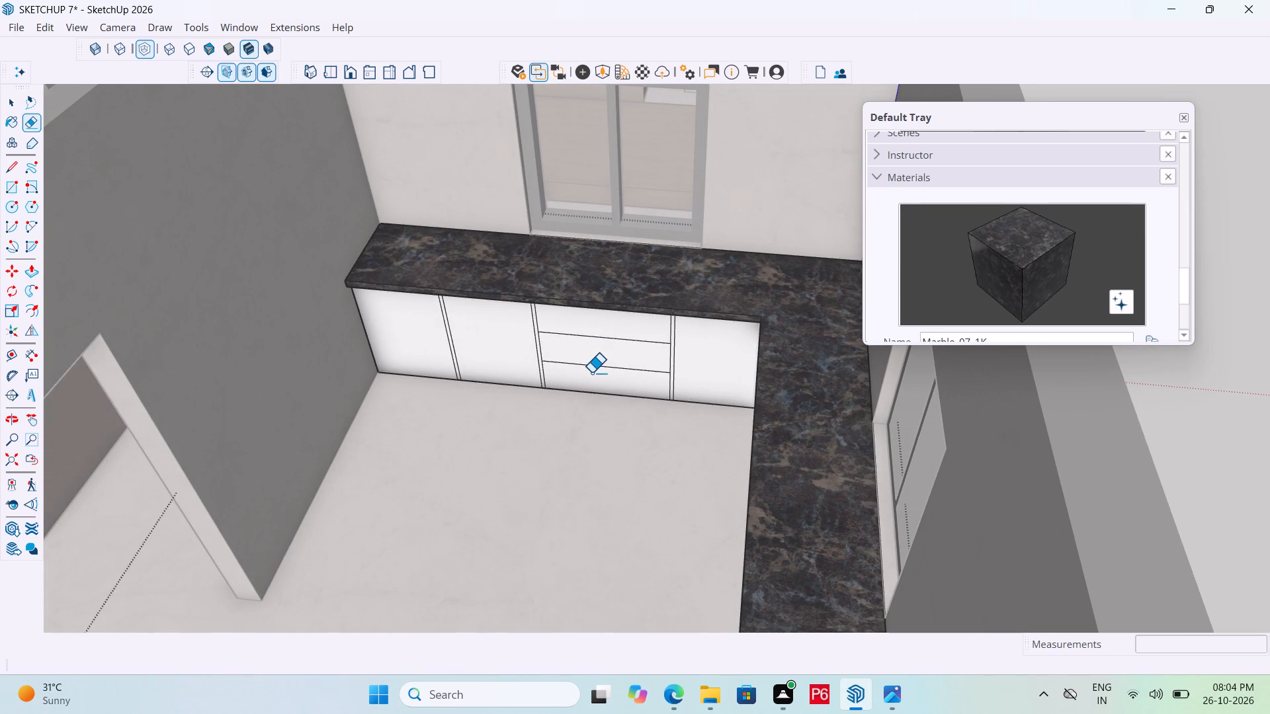
{"action": "scroll", "coordinate": [611, 334], "scroll_direction": "up", "scroll_amount": 5}
{"action": "scroll", "coordinate": [636, 384], "scroll_direction": "up", "scroll_amount": 4}
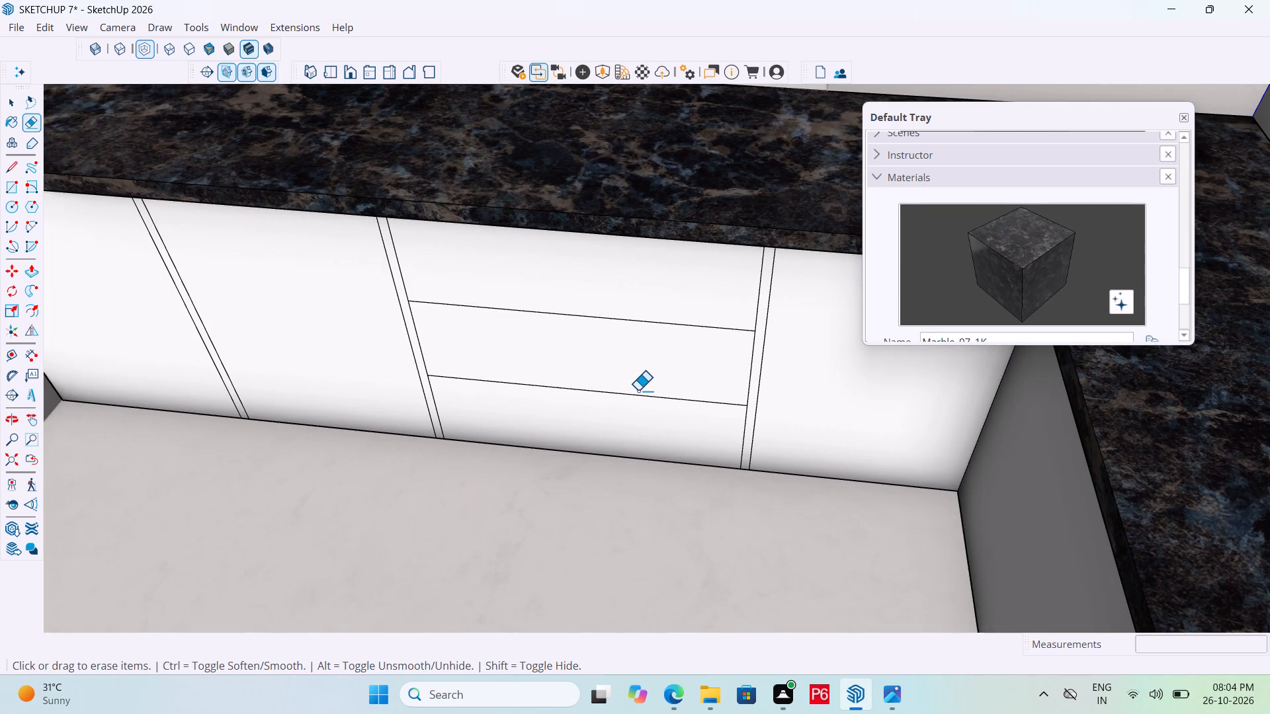
{"action": "key", "text": "t"}
{"action": "left_click", "coordinate": [644, 395]}
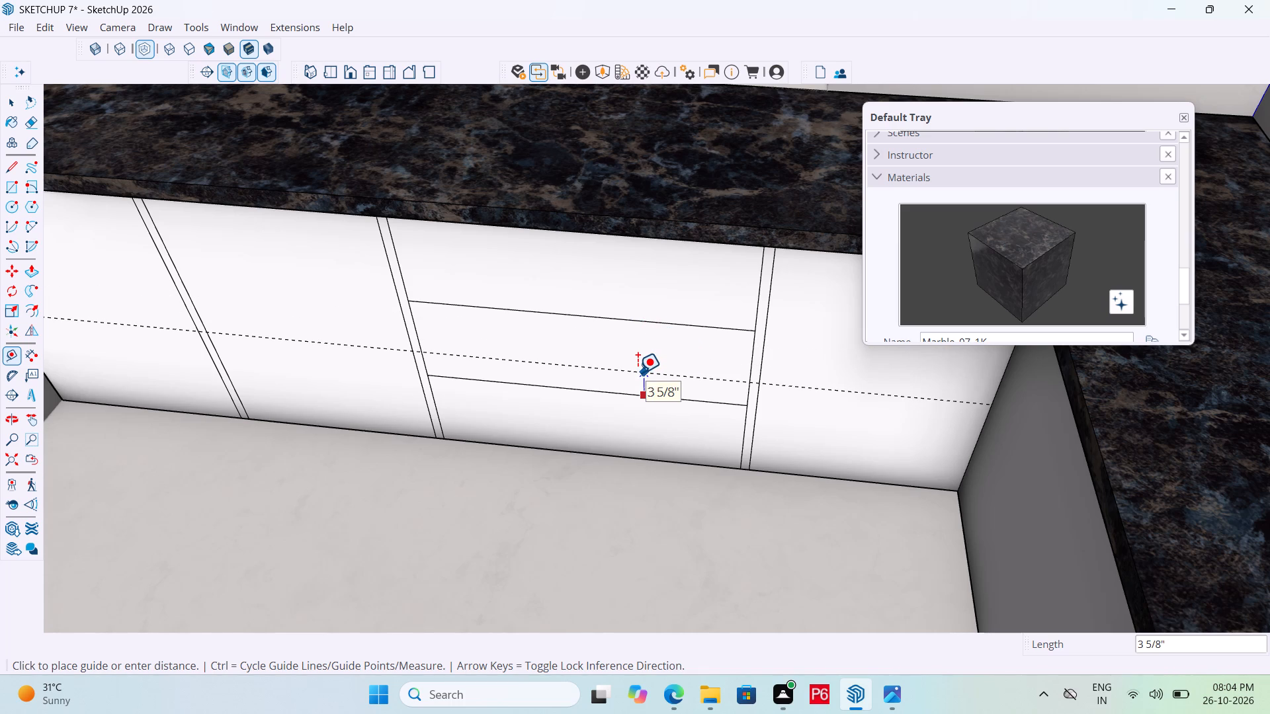
{"action": "type", "text": "1\""}
{"action": "key", "text": "Return"}
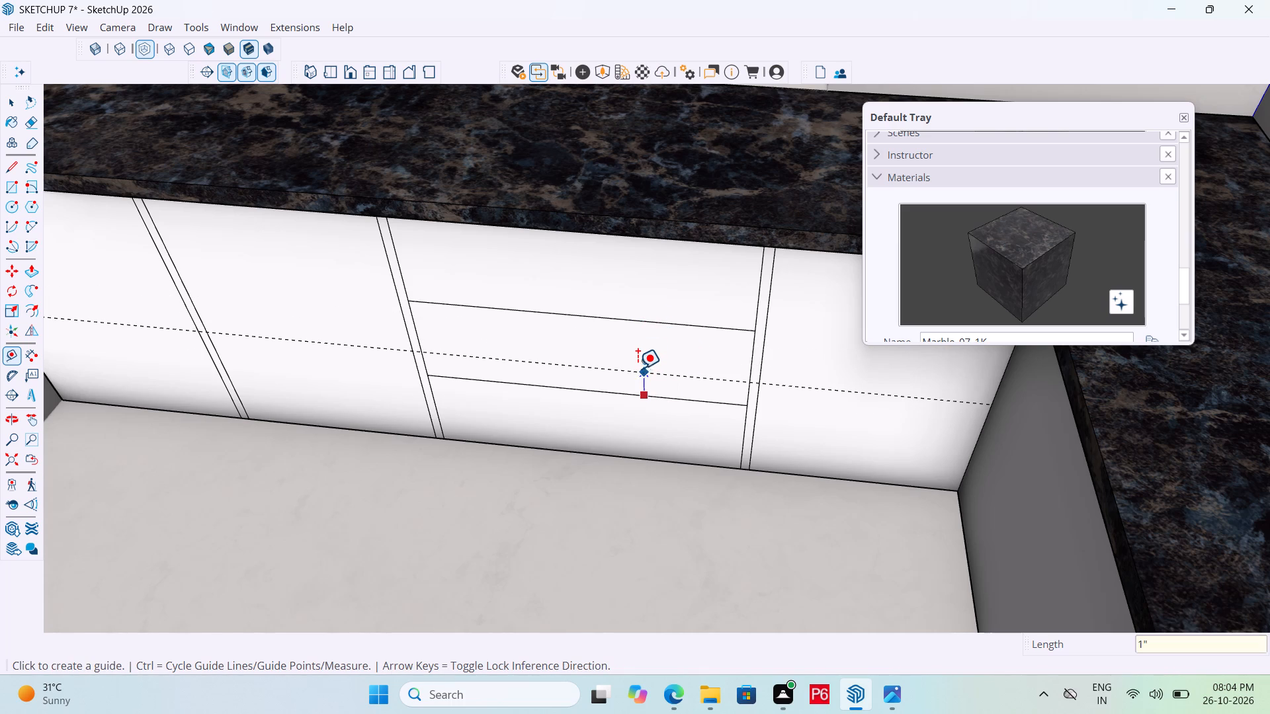
{"action": "left_click", "coordinate": [648, 322]}
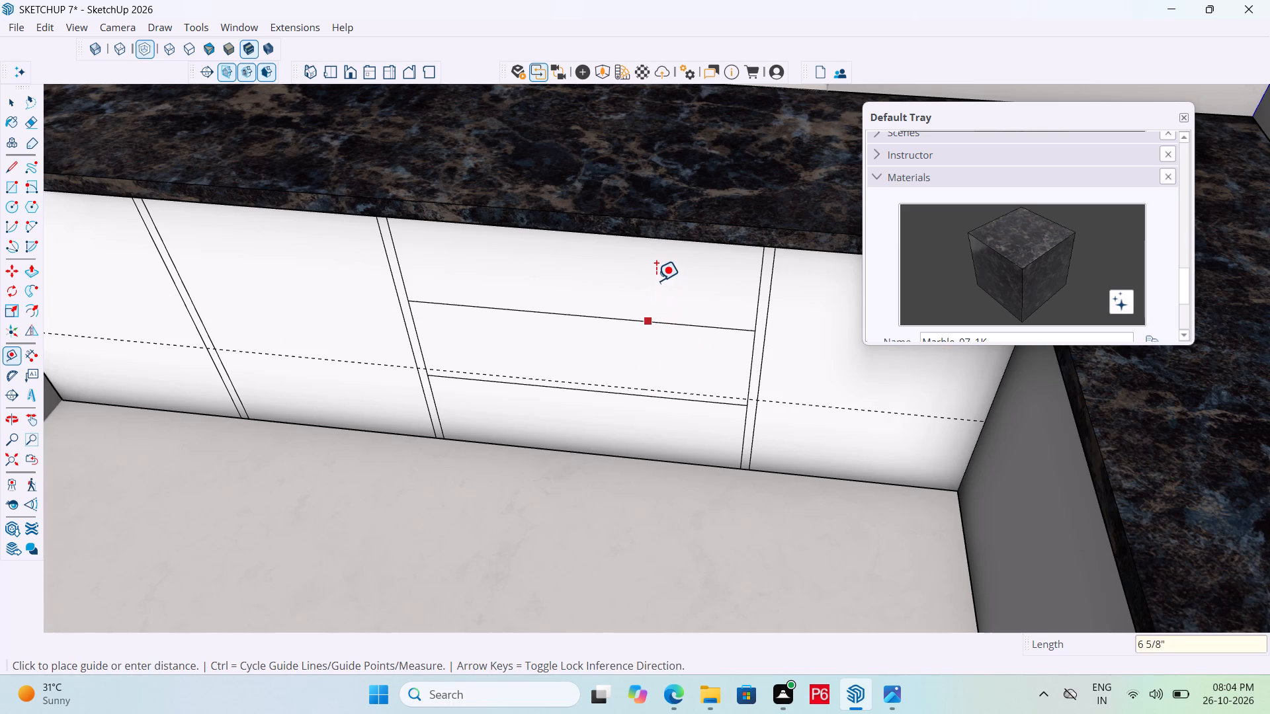
{"action": "type", "text": "1\""}
{"action": "key", "text": "Return"}
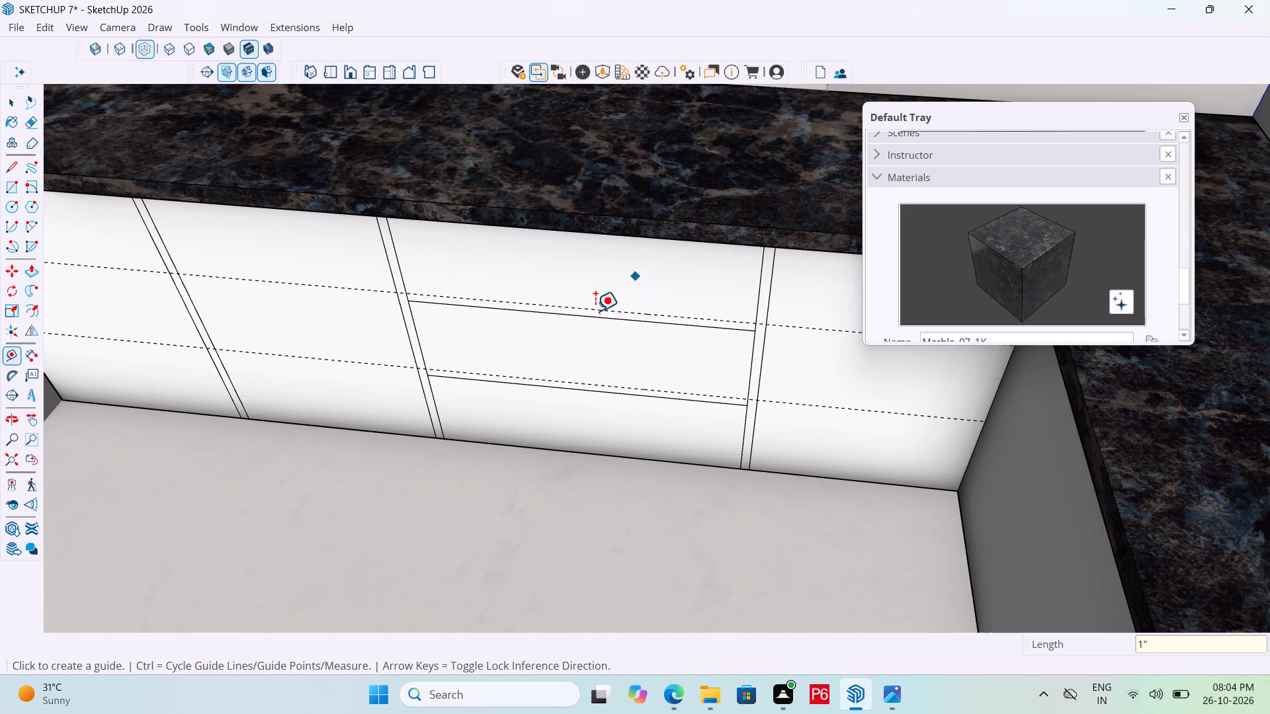
Draw two 3' lines along the guides across the third panel, closing the two 1" horizontal gaps between its vertical edges.
{"action": "scroll", "coordinate": [759, 379], "scroll_direction": "up", "scroll_amount": 2}
{"action": "key", "text": "l"}
{"action": "key", "text": "k"}
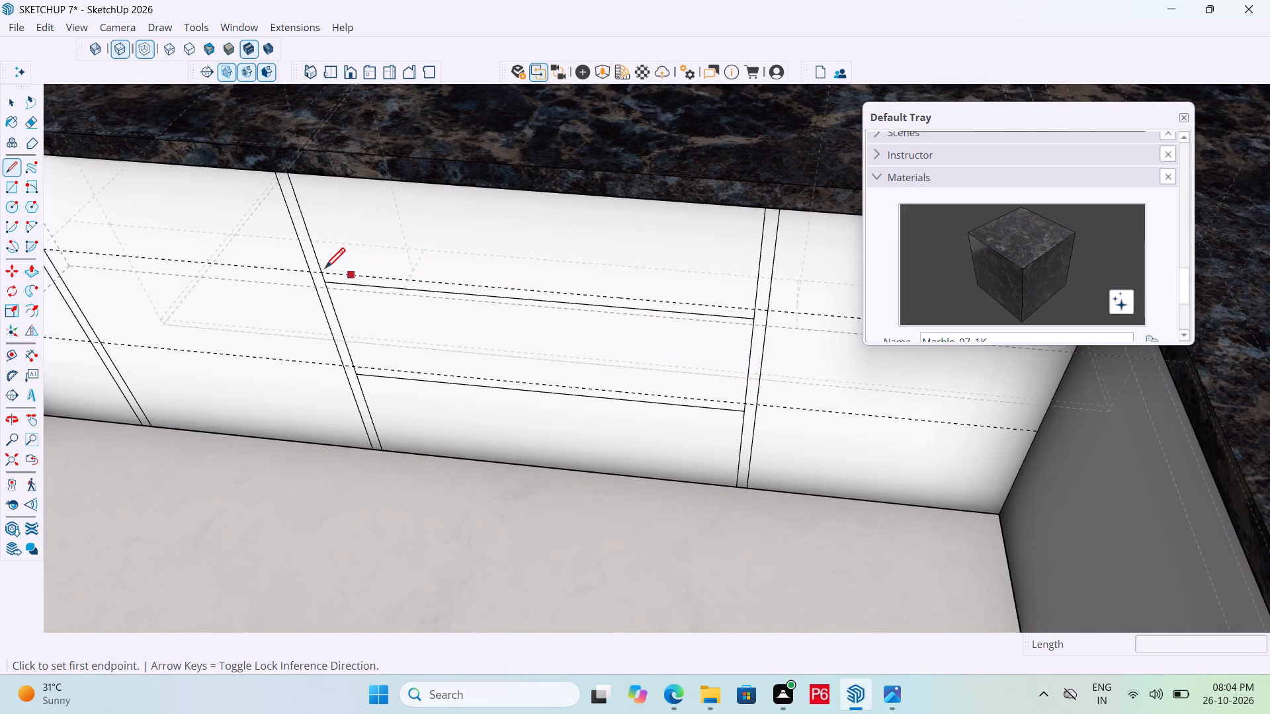
{"action": "key", "text": "k"}
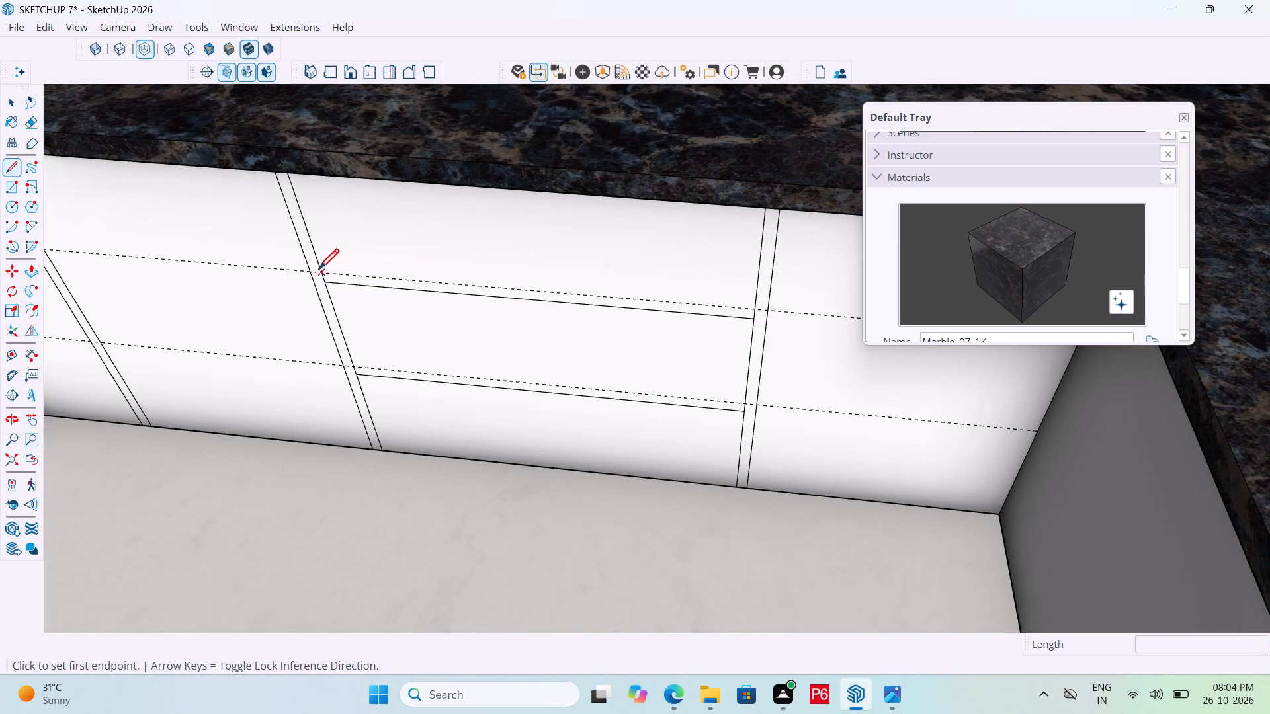
{"action": "left_click_drag", "start_coordinate": [320, 271], "coordinate": [326, 271]}
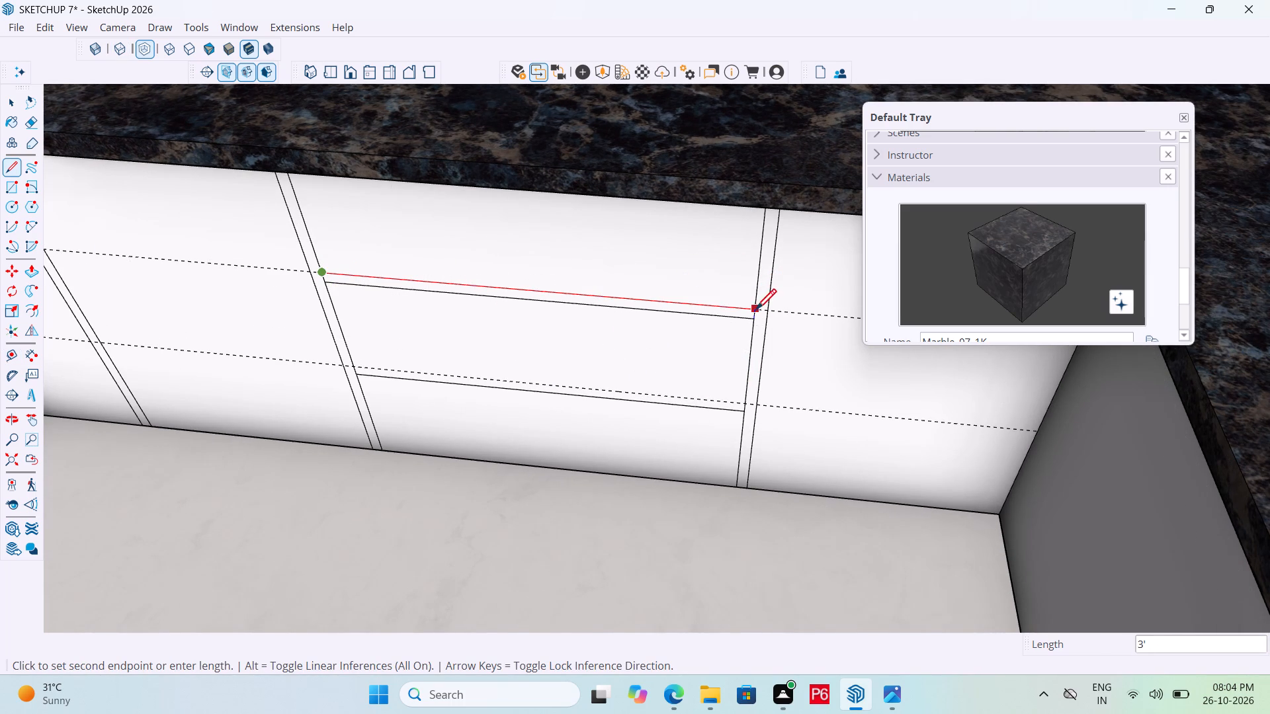
{"action": "scroll", "coordinate": [777, 328], "scroll_direction": "up", "scroll_amount": 6}
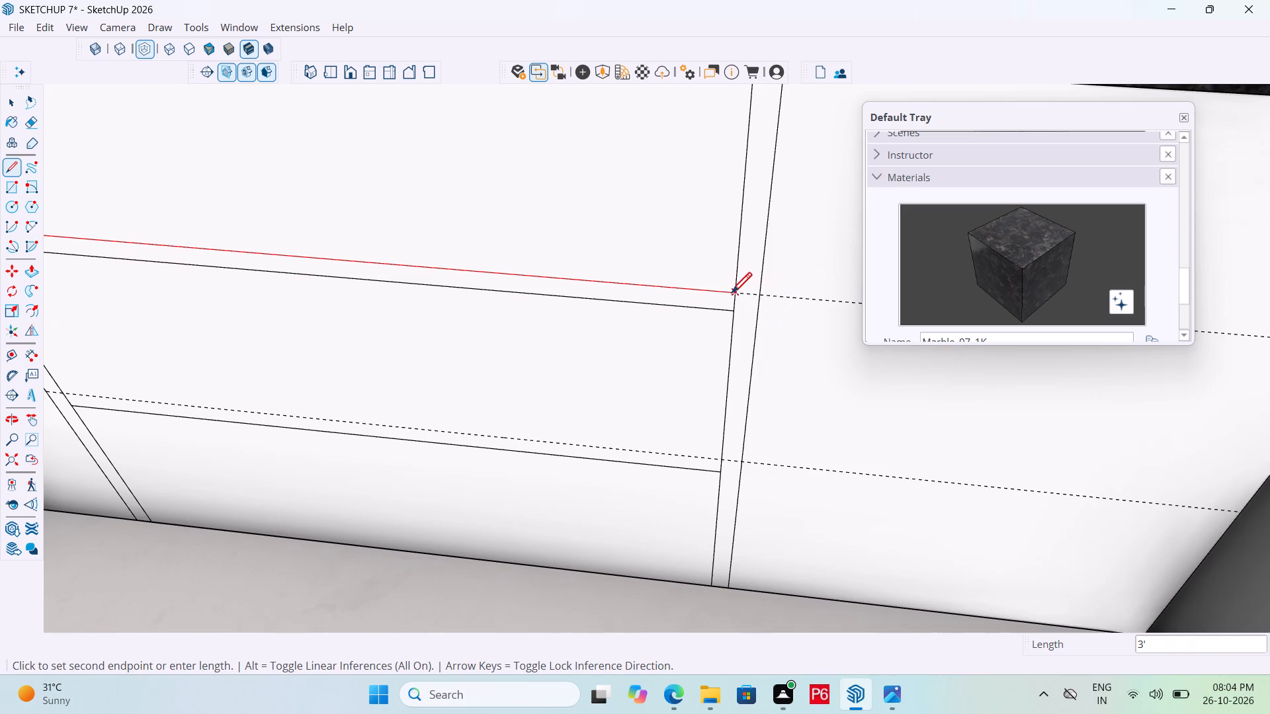
{"action": "left_click", "coordinate": [734, 293]}
{"action": "scroll", "coordinate": [749, 290], "scroll_direction": "down", "scroll_amount": 5}
{"action": "scroll", "coordinate": [265, 374], "scroll_direction": "up", "scroll_amount": 2}
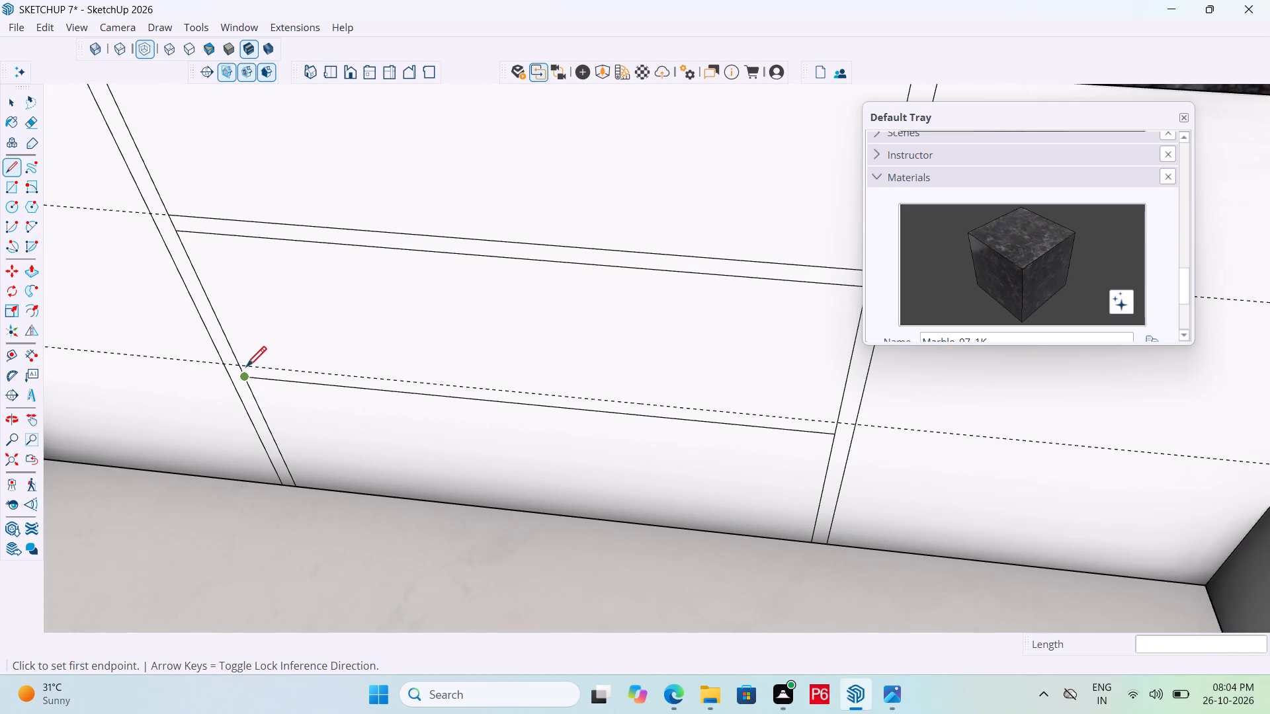
{"action": "left_click", "coordinate": [237, 364]}
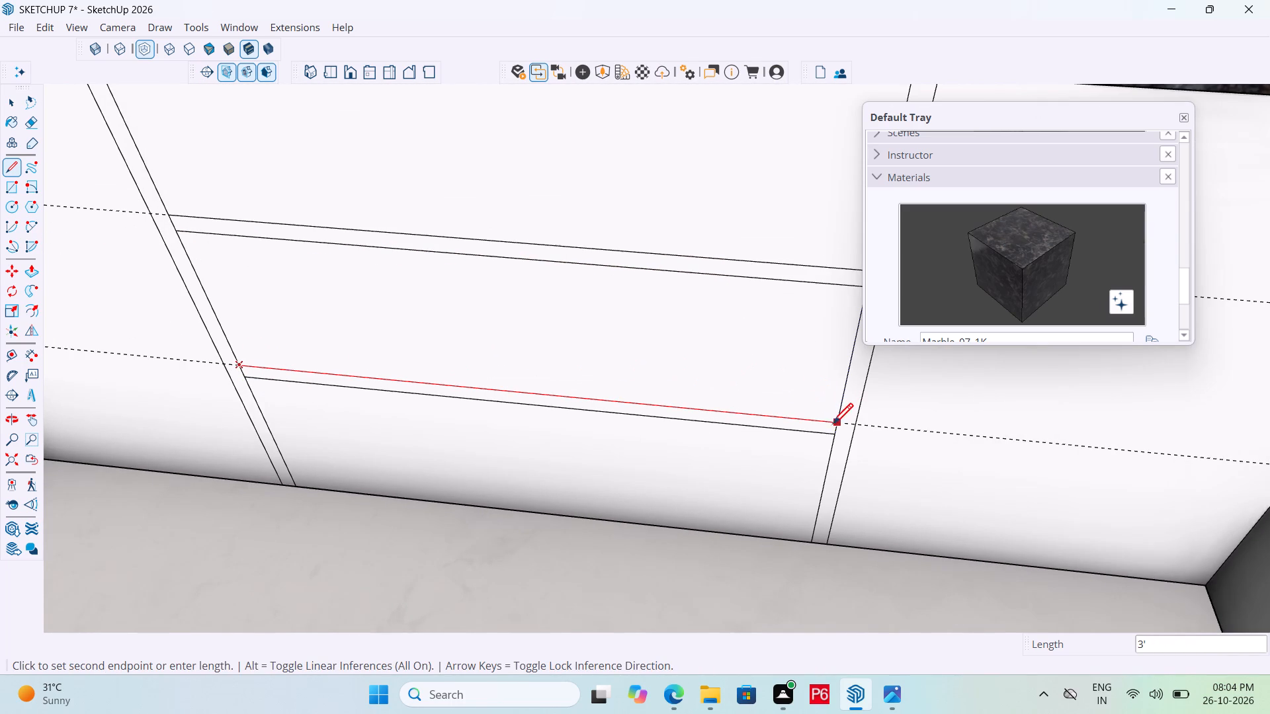
{"action": "left_click", "coordinate": [840, 422]}
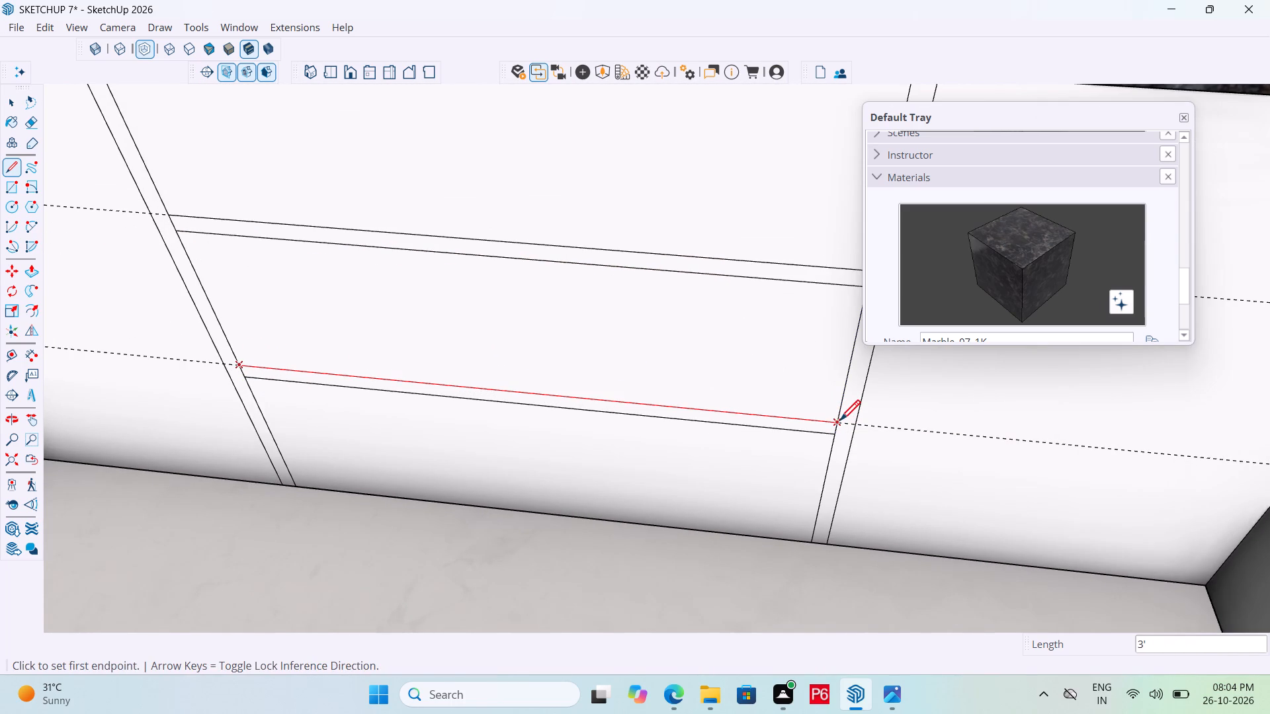
Erase the two horizontal guide lines used for the 1" gaps.
{"action": "scroll", "coordinate": [626, 438], "scroll_direction": "down", "scroll_amount": 5}
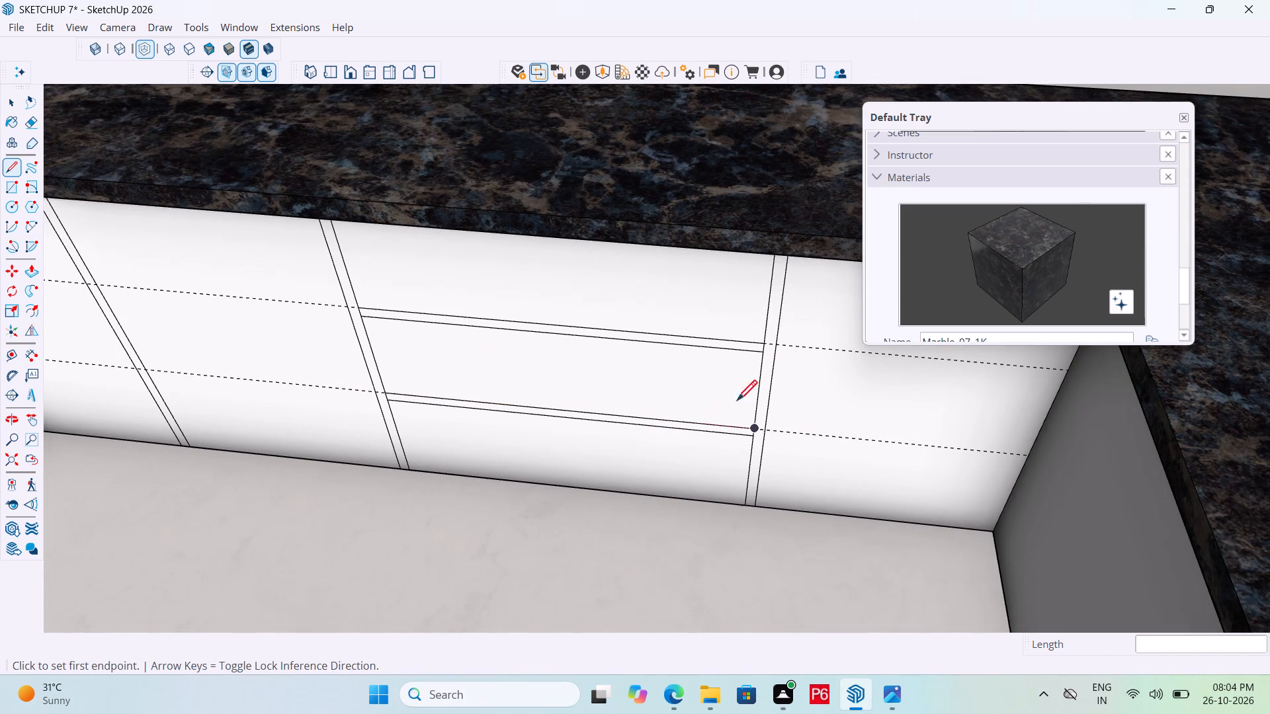
{"action": "key", "text": "e"}
{"action": "left_click_drag", "start_coordinate": [827, 327], "coordinate": [808, 455]}
{"action": "left_click", "coordinate": [808, 455]}
Erase the four short vertical edge segments closing both ends of the third panel's two horizontal gaps, joining them to the vertical gaps.
{"action": "scroll", "coordinate": [755, 355], "scroll_direction": "up", "scroll_amount": 2}
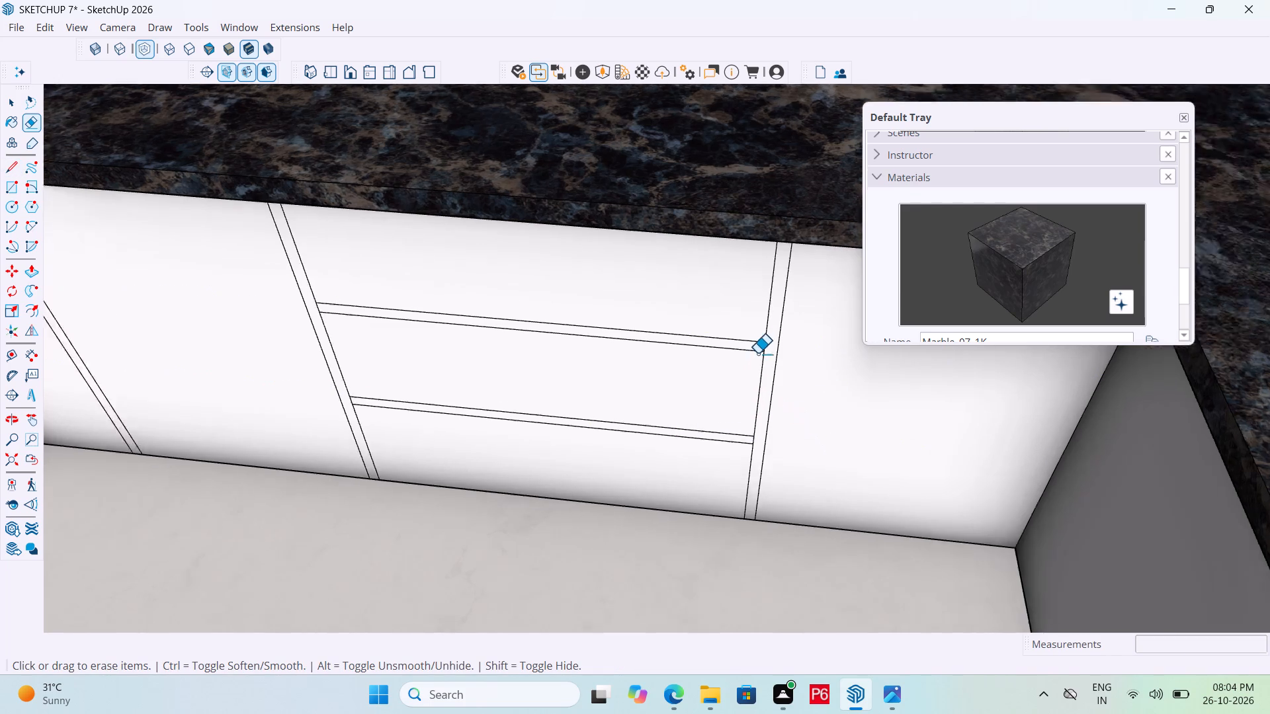
{"action": "scroll", "coordinate": [757, 354], "scroll_direction": "up", "scroll_amount": 7}
{"action": "left_click", "coordinate": [771, 337]}
{"action": "left_click", "coordinate": [748, 514]}
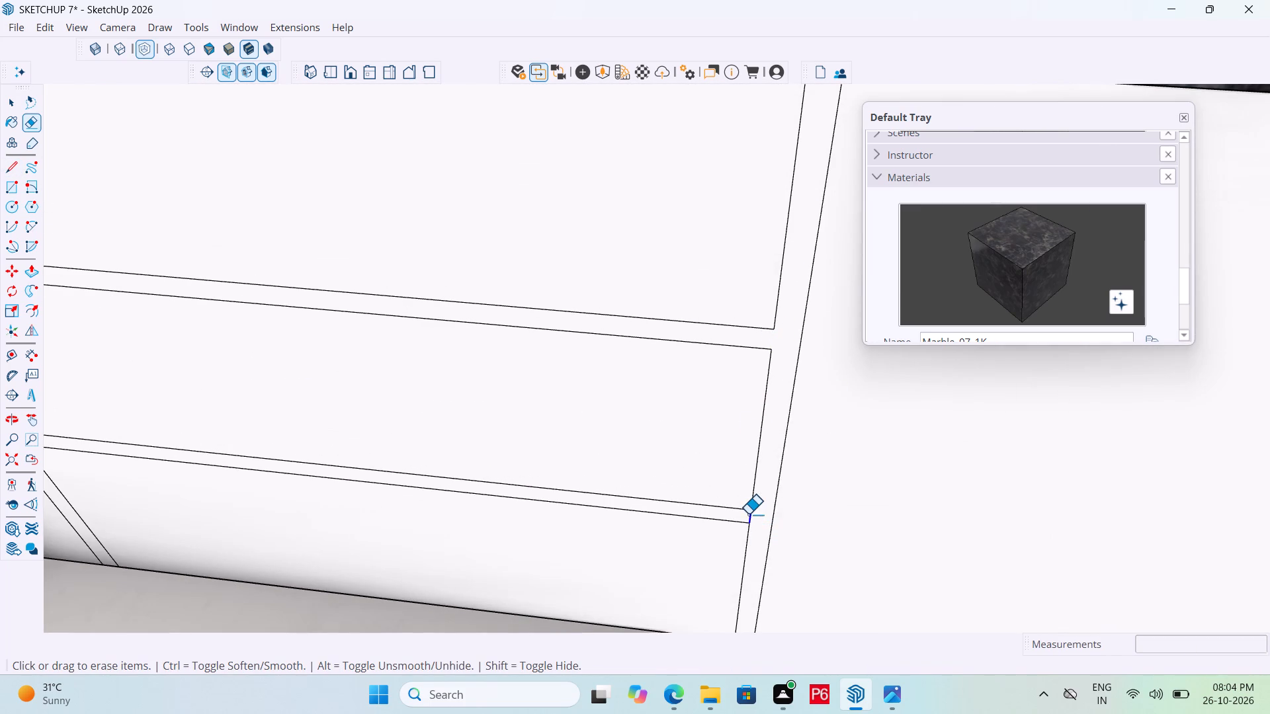
{"action": "scroll", "coordinate": [857, 507], "scroll_direction": "down", "scroll_amount": 6}
{"action": "scroll", "coordinate": [312, 393], "scroll_direction": "up", "scroll_amount": 8}
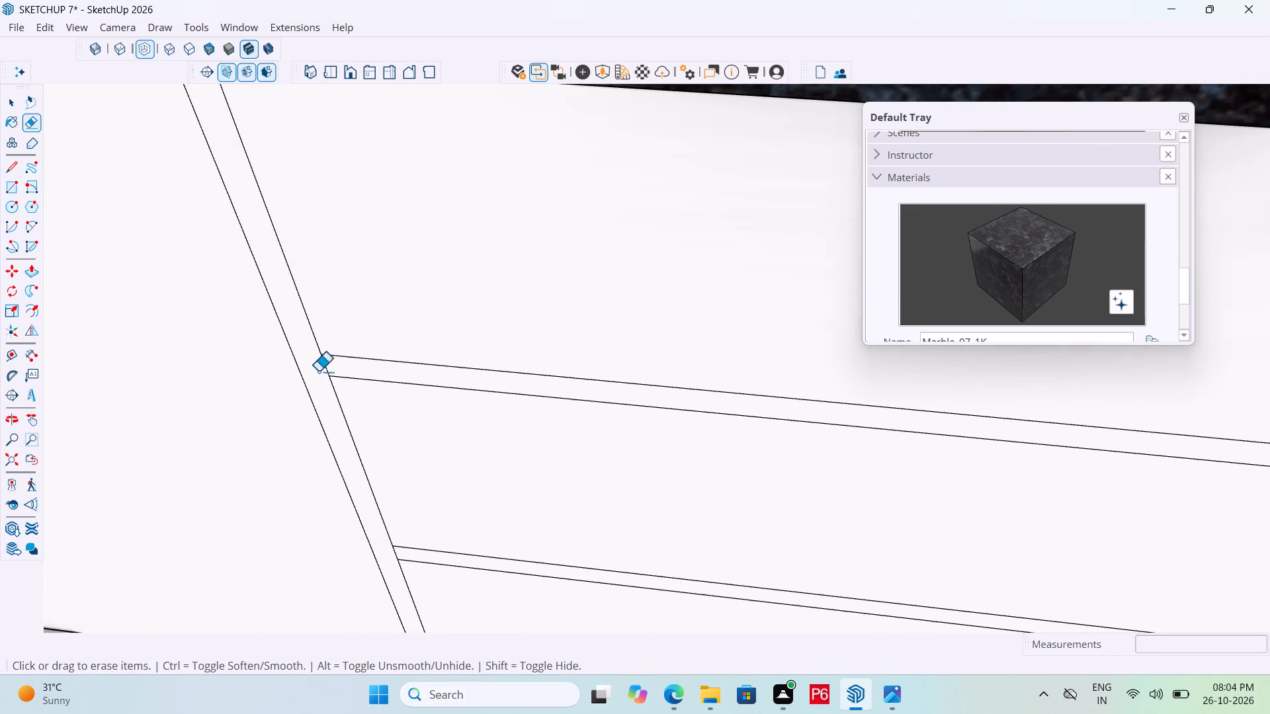
{"action": "left_click", "coordinate": [325, 367]}
{"action": "left_click", "coordinate": [396, 557]}
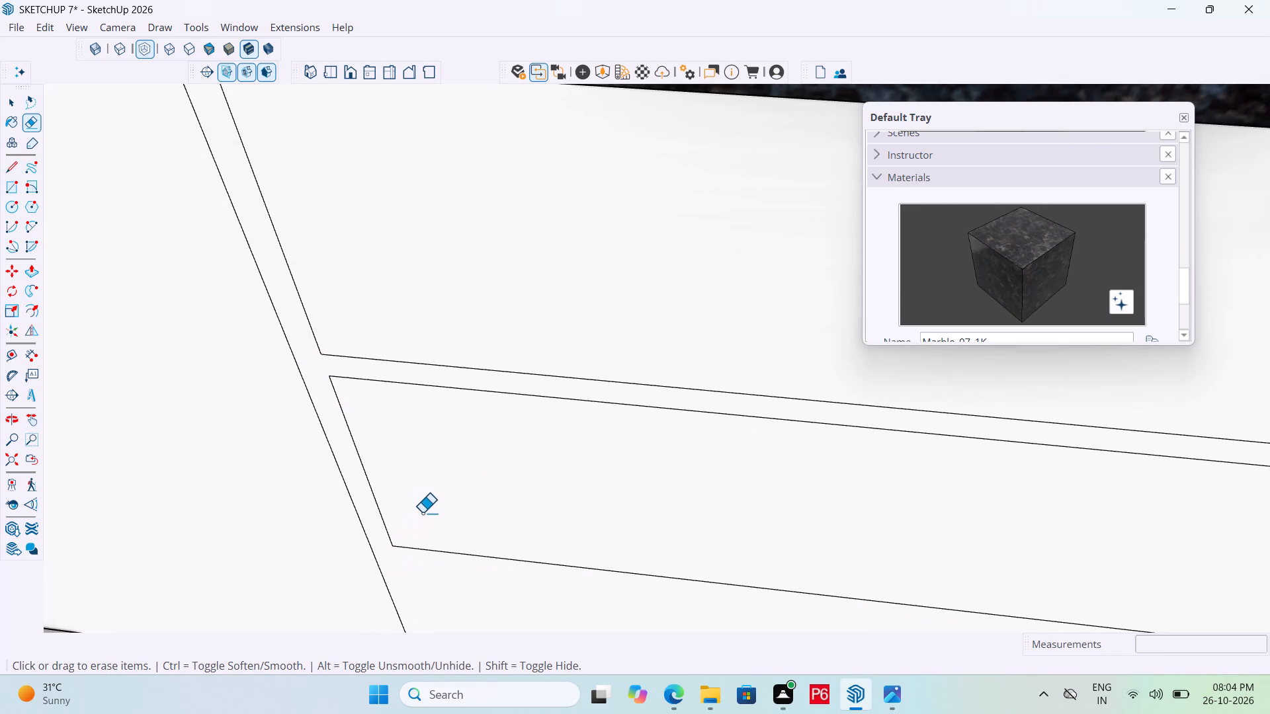
{"action": "key", "text": "ctrl+z"}
{"action": "scroll", "coordinate": [386, 575], "scroll_direction": "up", "scroll_amount": 5}
{"action": "left_click_drag", "start_coordinate": [403, 542], "coordinate": [388, 542]}
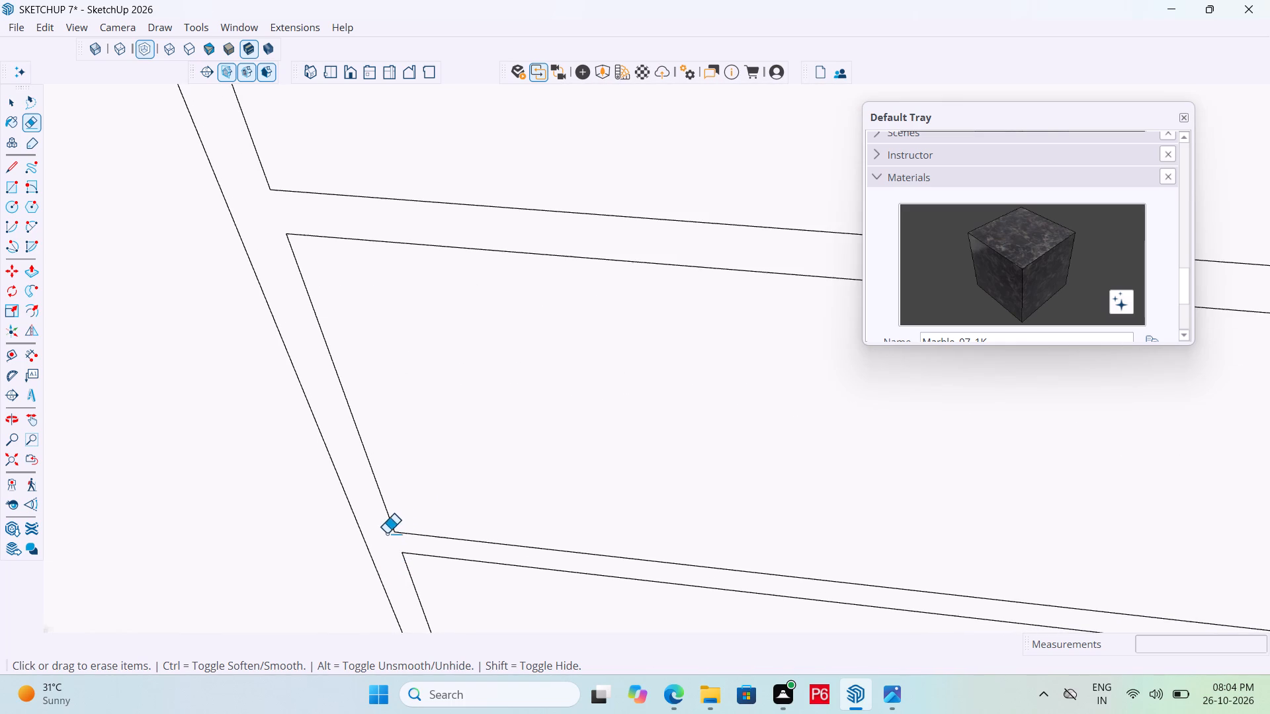
Save the model with the completed panel and drawer divisions on the counter front.
{"action": "scroll", "coordinate": [473, 471], "scroll_direction": "down", "scroll_amount": 17}
{"action": "scroll", "coordinate": [526, 464], "scroll_direction": "down", "scroll_amount": 4}
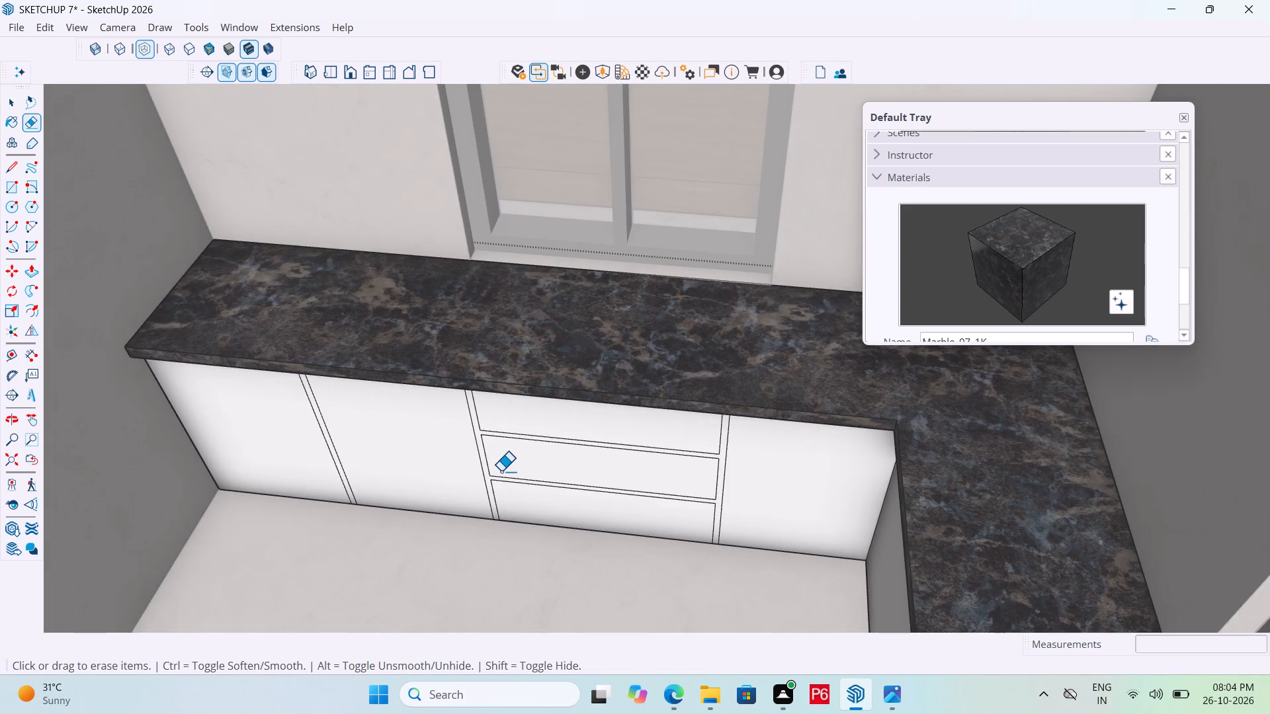
{"action": "middle_click_drag", "start_coordinate": [495, 473], "coordinate": [493, 440]}
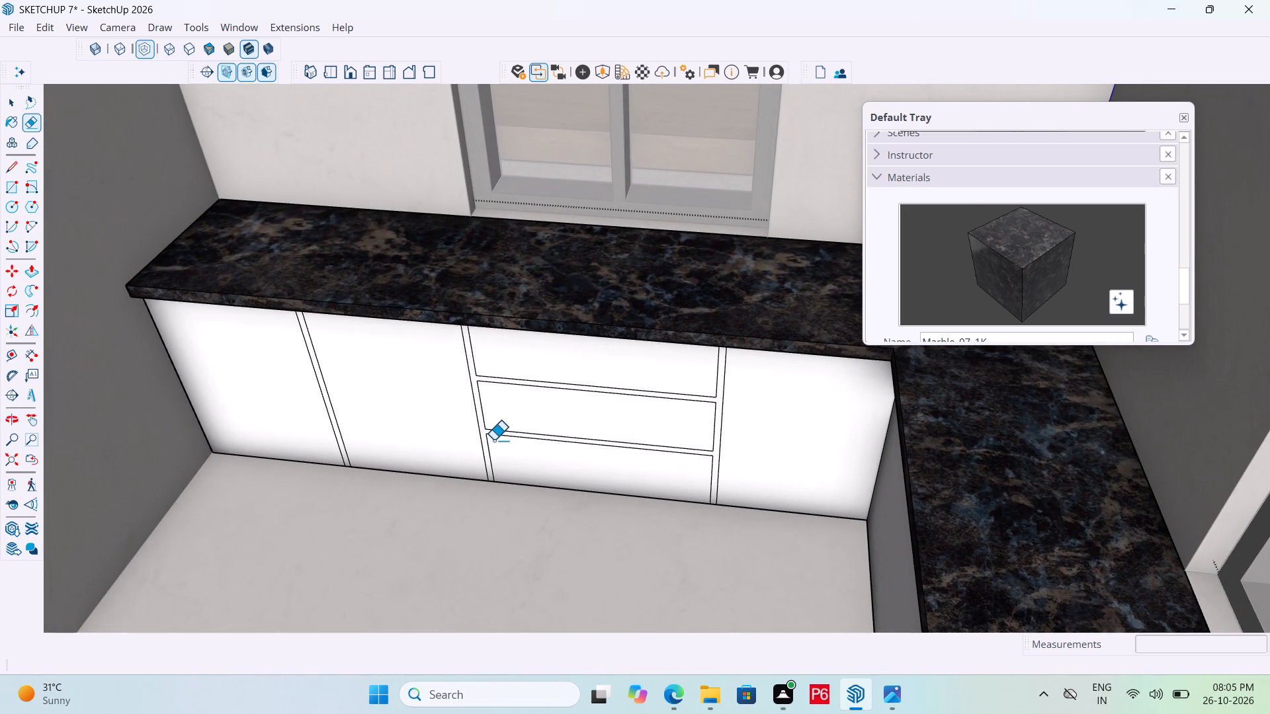
{"action": "key", "text": "ctrl+s"}
{"action": "key", "text": "ctrl+s"}
{"action": "key", "text": "ctrl+s"}
{"action": "key", "text": "ctrl+s"}
{"action": "key", "text": "ctrl+s"}
{"action": "key", "text": "ctrl+s"}
{"action": "key", "text": "ctrl+s"}
{"action": "key", "text": "ctrl+s"}
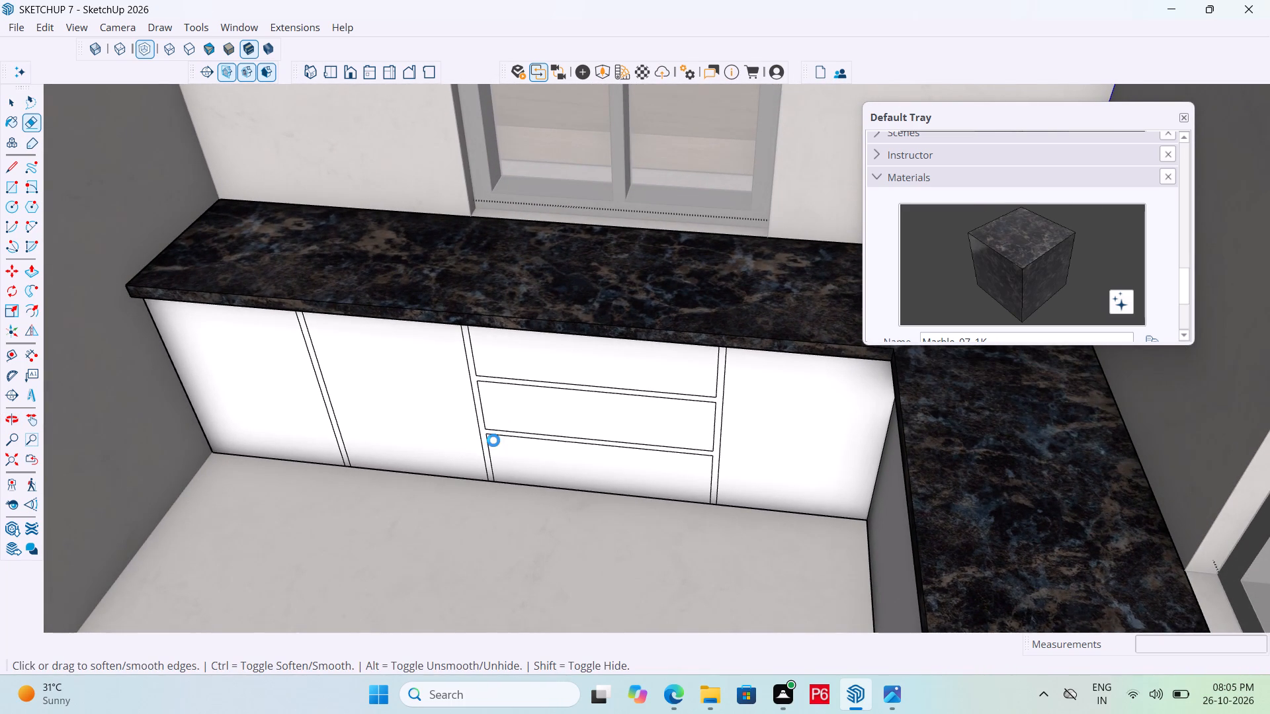
{"action": "key", "text": "ctrl+s"}
{"action": "key", "text": "ctrl+s"}
{"action": "key", "text": "ctrl+s"}
{"action": "key", "text": "ctrl+s"}
{"action": "key", "text": "ctrl+s"}
{"action": "key", "text": "ctrl+s"}
{"action": "key", "text": "ctrl+s"}
{"action": "key", "text": "ctrl+s"}
{"action": "key", "text": "ctrl+s"}
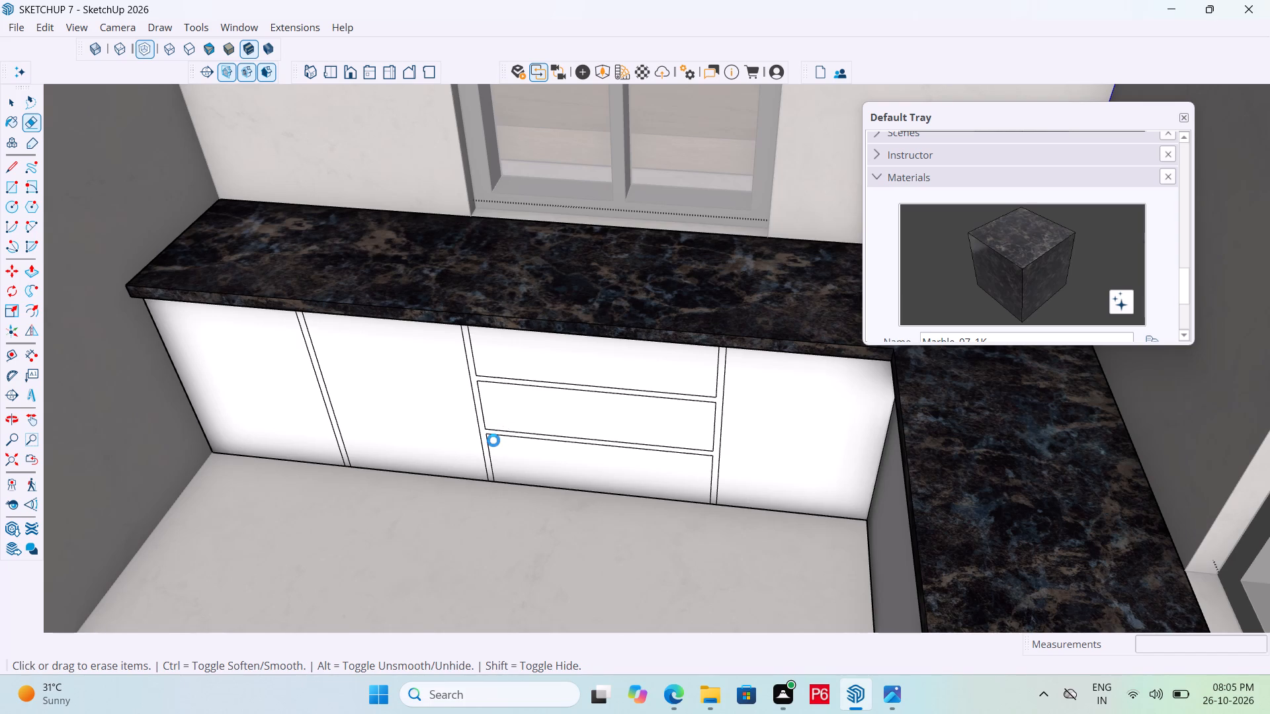
{"action": "key", "text": "ctrl+s"}
Examine the kitchen from the opposite side, focusing on the undivided front of the counter's other leg.
{"action": "scroll", "coordinate": [518, 428], "scroll_direction": "down", "scroll_amount": 10}
{"action": "scroll", "coordinate": [544, 438], "scroll_direction": "up", "scroll_amount": 4}
{"action": "scroll", "coordinate": [544, 438], "scroll_direction": "down", "scroll_amount": 1}
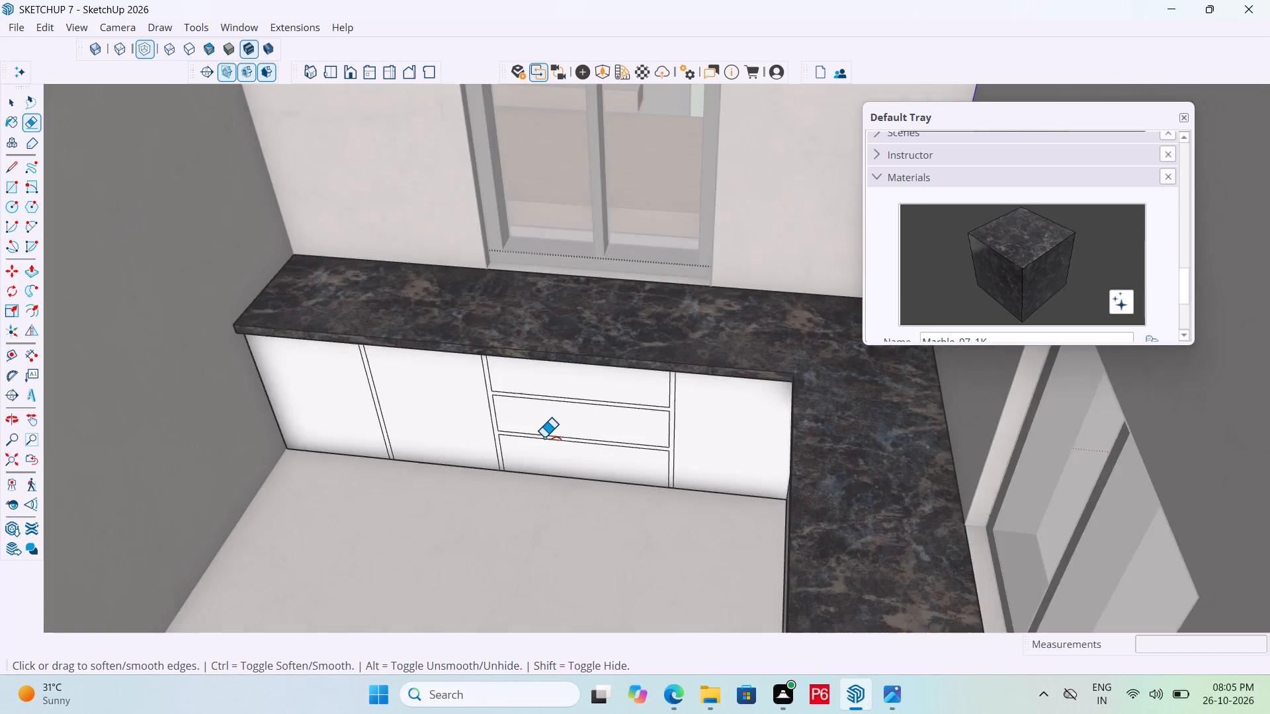
{"action": "scroll", "coordinate": [544, 438], "scroll_direction": "down", "scroll_amount": 8}
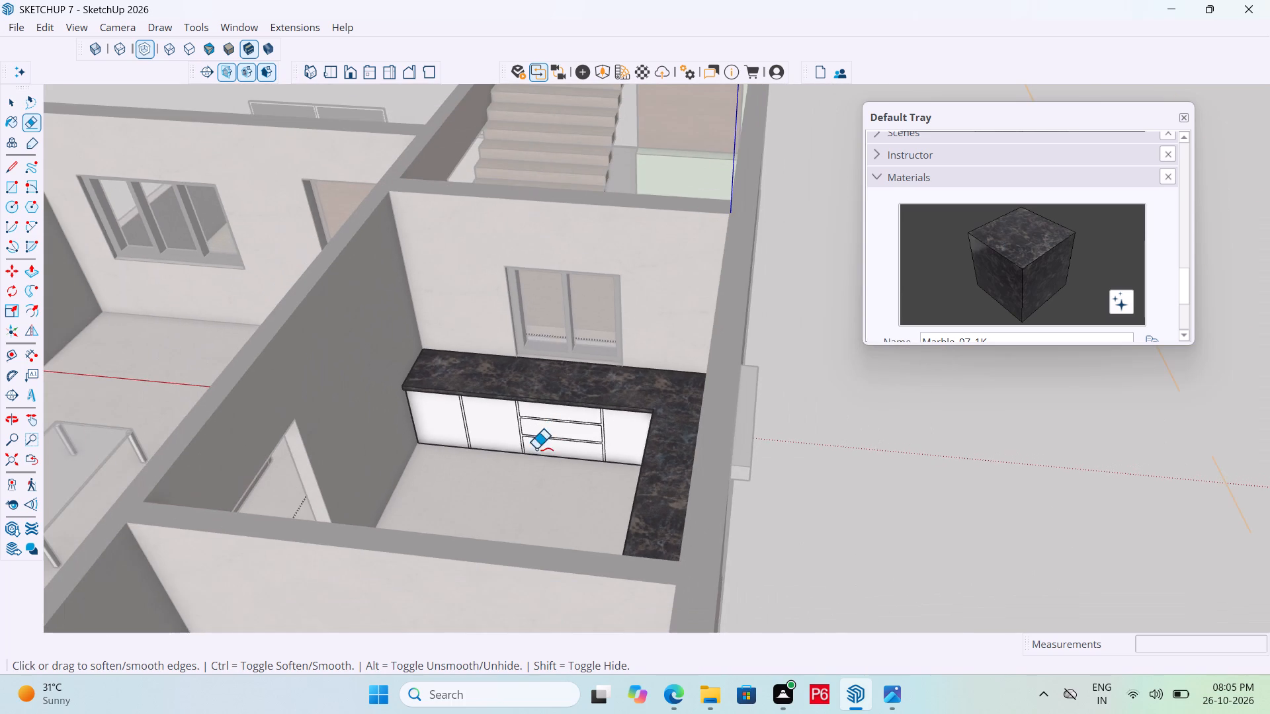
{"action": "middle_click_drag", "start_coordinate": [543, 473], "coordinate": [906, 486]}
{"action": "scroll", "coordinate": [521, 498], "scroll_direction": "down", "scroll_amount": 5}
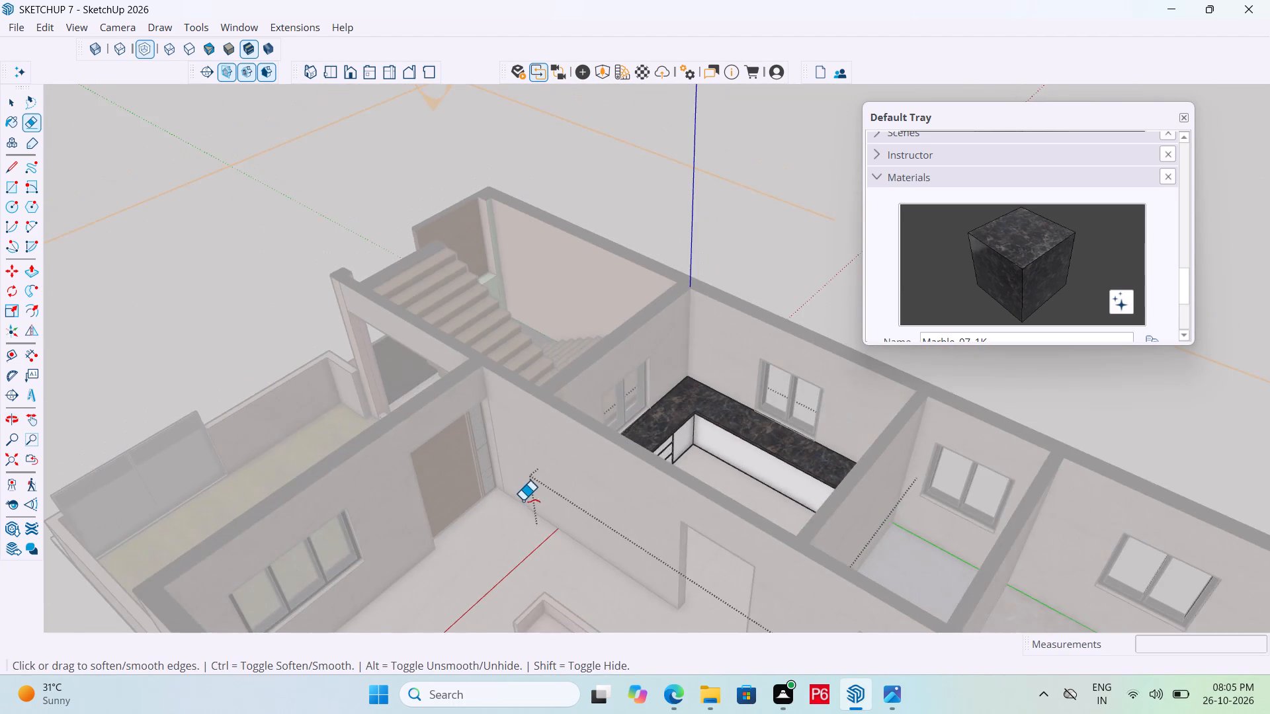
{"action": "middle_click_drag", "start_coordinate": [638, 545], "coordinate": [731, 588]}
{"action": "scroll", "coordinate": [884, 502], "scroll_direction": "up", "scroll_amount": 11}
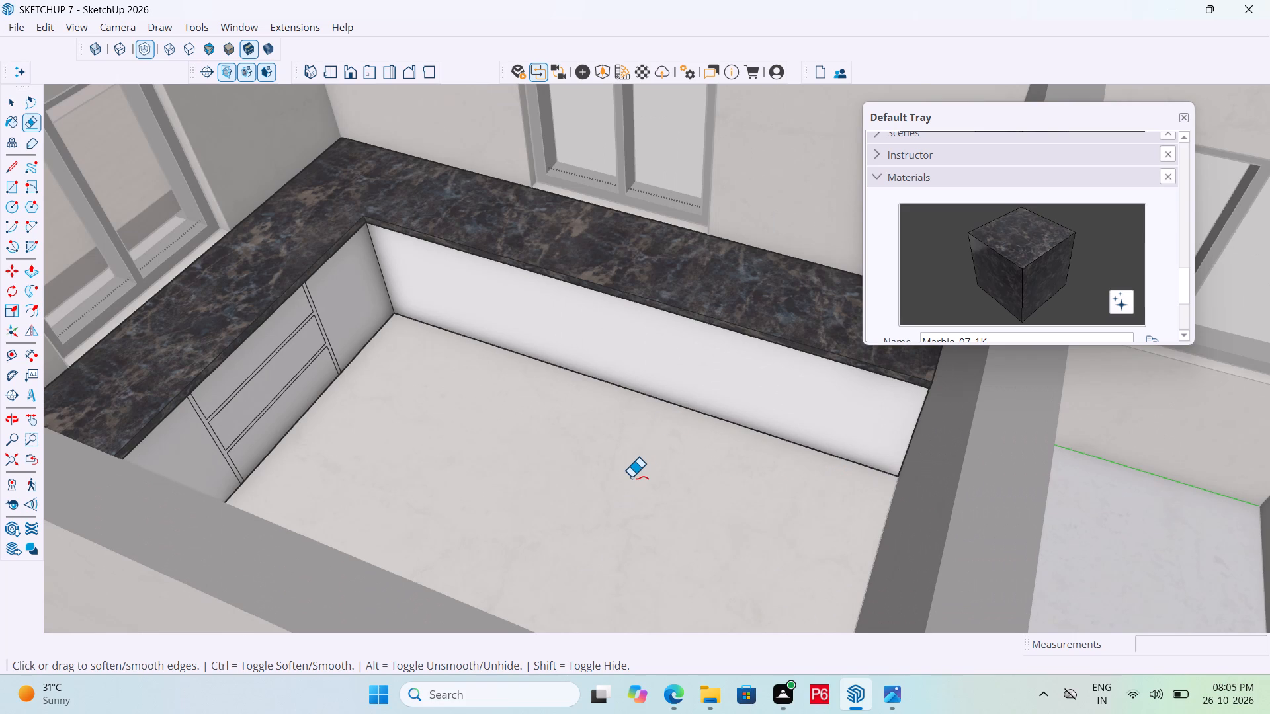
{"action": "scroll", "coordinate": [703, 340], "scroll_direction": "up", "scroll_amount": 8}
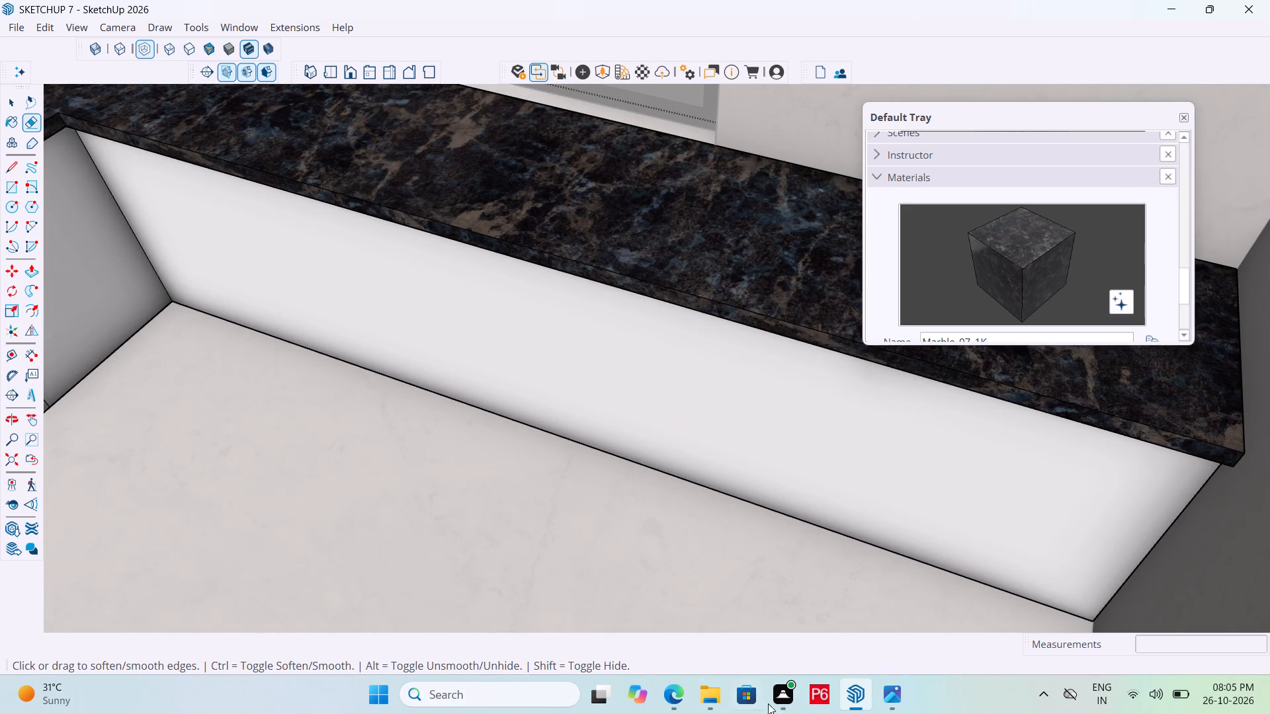
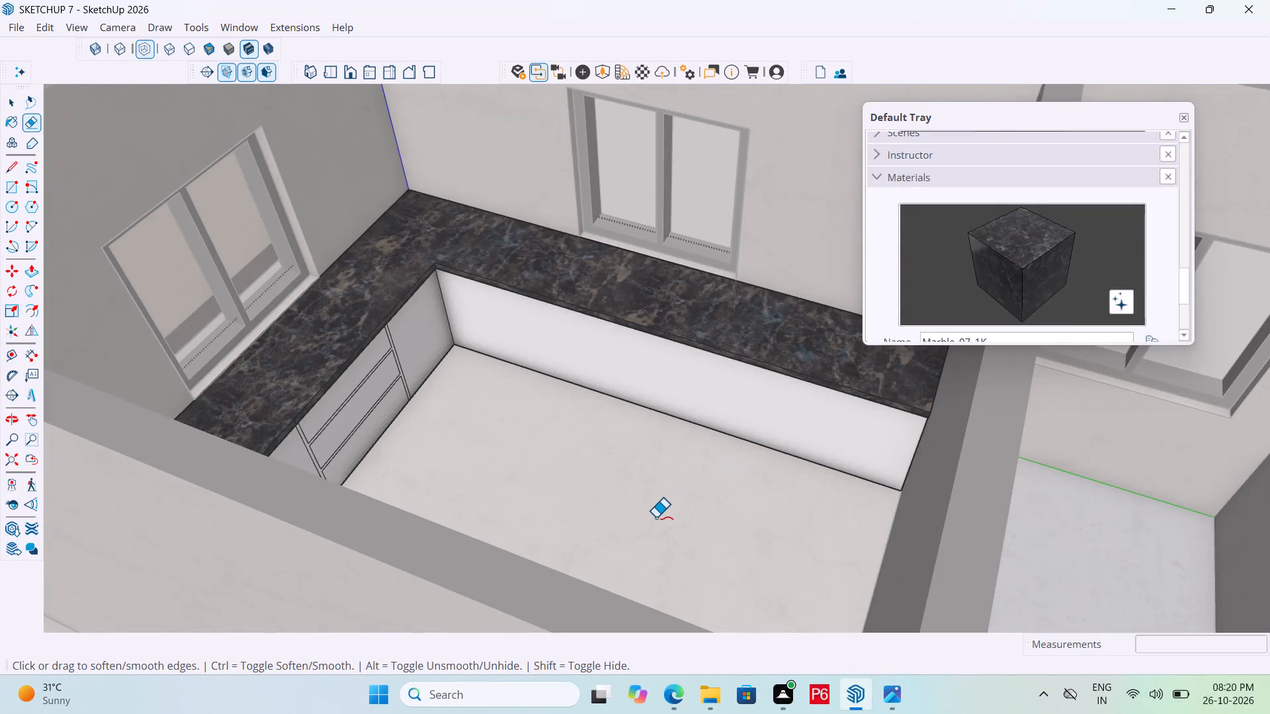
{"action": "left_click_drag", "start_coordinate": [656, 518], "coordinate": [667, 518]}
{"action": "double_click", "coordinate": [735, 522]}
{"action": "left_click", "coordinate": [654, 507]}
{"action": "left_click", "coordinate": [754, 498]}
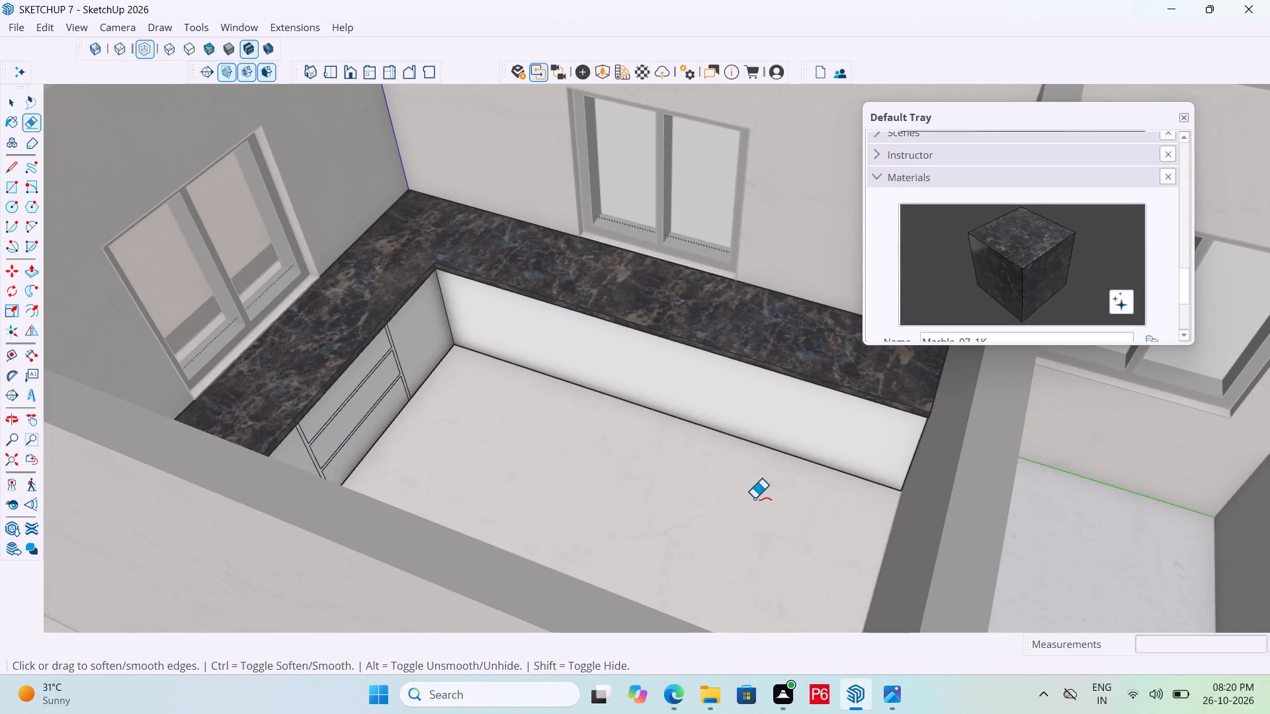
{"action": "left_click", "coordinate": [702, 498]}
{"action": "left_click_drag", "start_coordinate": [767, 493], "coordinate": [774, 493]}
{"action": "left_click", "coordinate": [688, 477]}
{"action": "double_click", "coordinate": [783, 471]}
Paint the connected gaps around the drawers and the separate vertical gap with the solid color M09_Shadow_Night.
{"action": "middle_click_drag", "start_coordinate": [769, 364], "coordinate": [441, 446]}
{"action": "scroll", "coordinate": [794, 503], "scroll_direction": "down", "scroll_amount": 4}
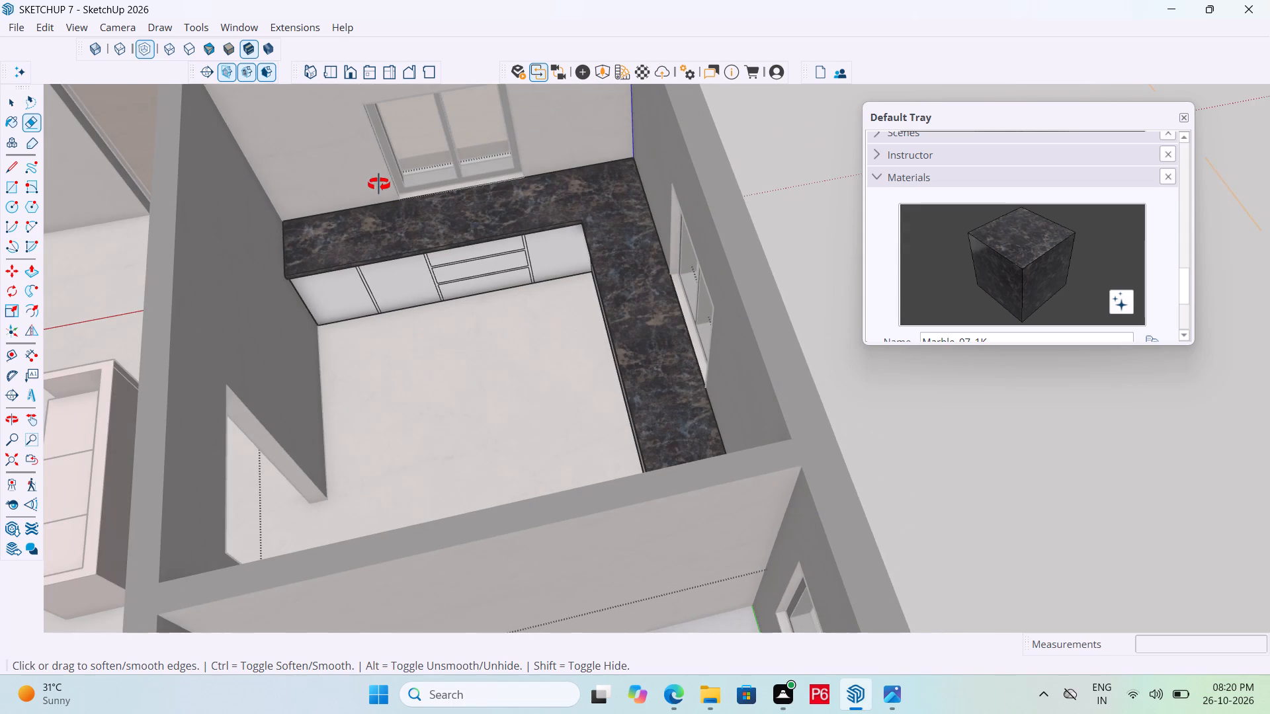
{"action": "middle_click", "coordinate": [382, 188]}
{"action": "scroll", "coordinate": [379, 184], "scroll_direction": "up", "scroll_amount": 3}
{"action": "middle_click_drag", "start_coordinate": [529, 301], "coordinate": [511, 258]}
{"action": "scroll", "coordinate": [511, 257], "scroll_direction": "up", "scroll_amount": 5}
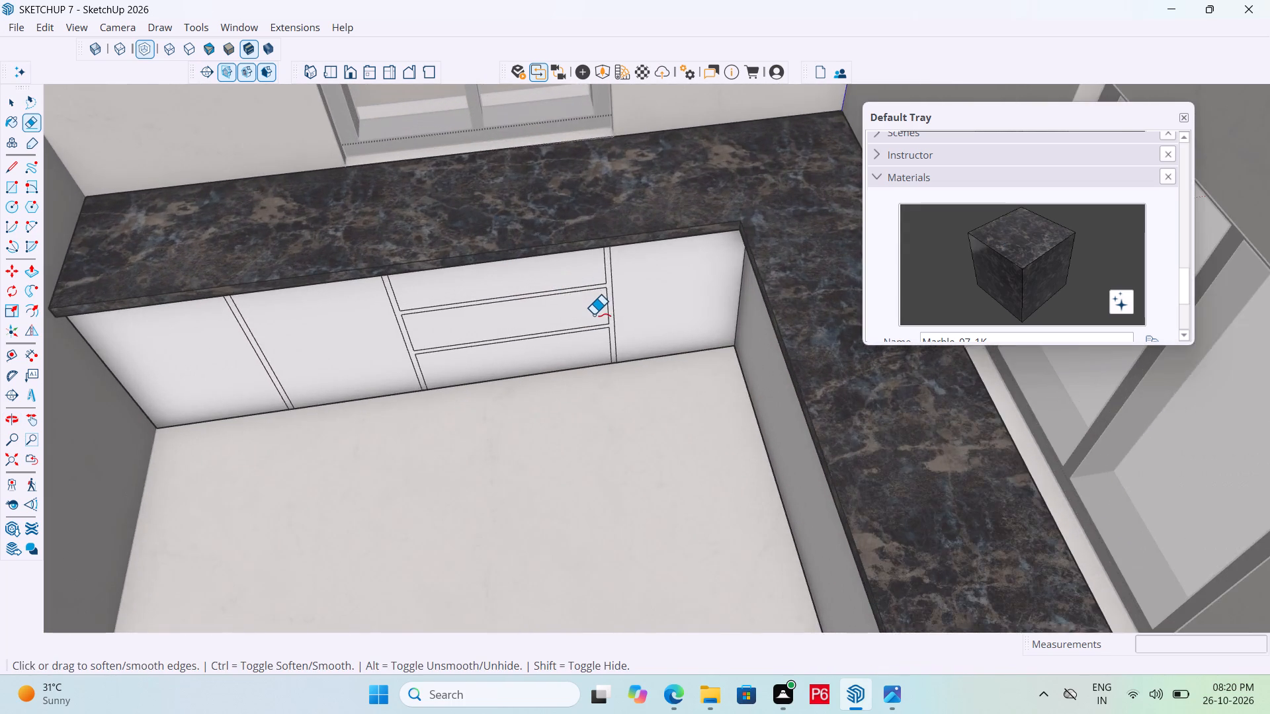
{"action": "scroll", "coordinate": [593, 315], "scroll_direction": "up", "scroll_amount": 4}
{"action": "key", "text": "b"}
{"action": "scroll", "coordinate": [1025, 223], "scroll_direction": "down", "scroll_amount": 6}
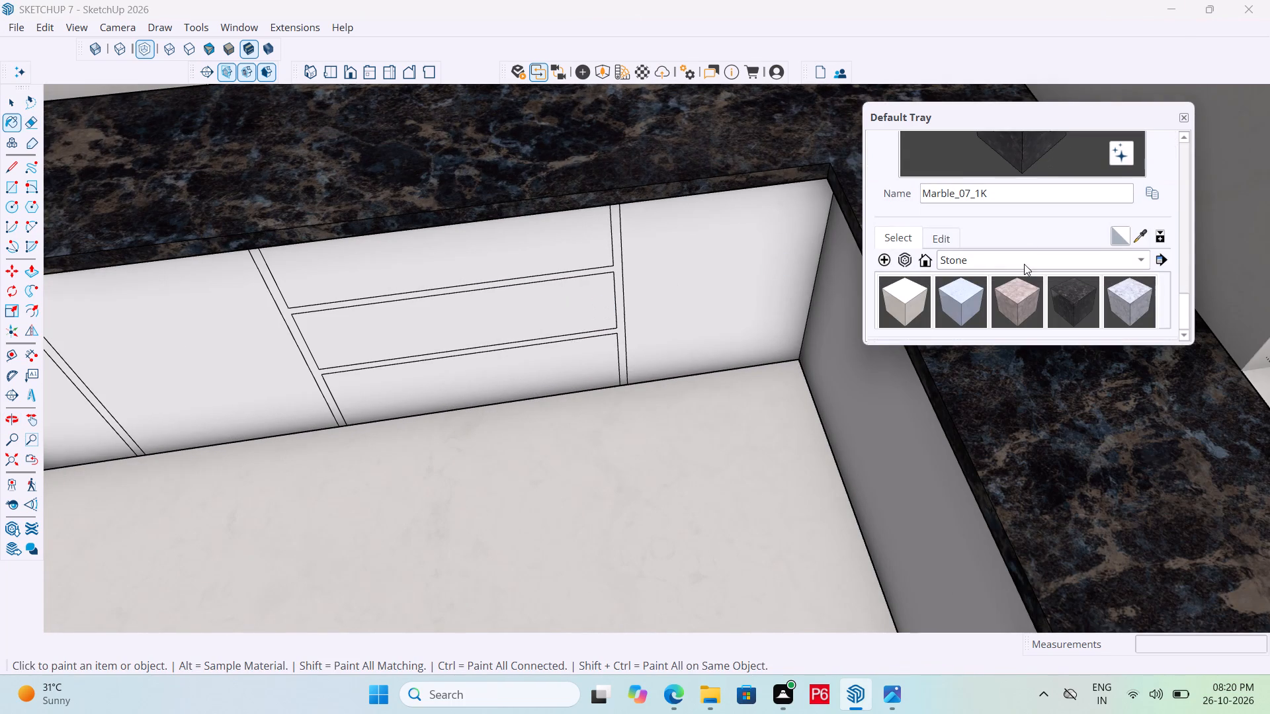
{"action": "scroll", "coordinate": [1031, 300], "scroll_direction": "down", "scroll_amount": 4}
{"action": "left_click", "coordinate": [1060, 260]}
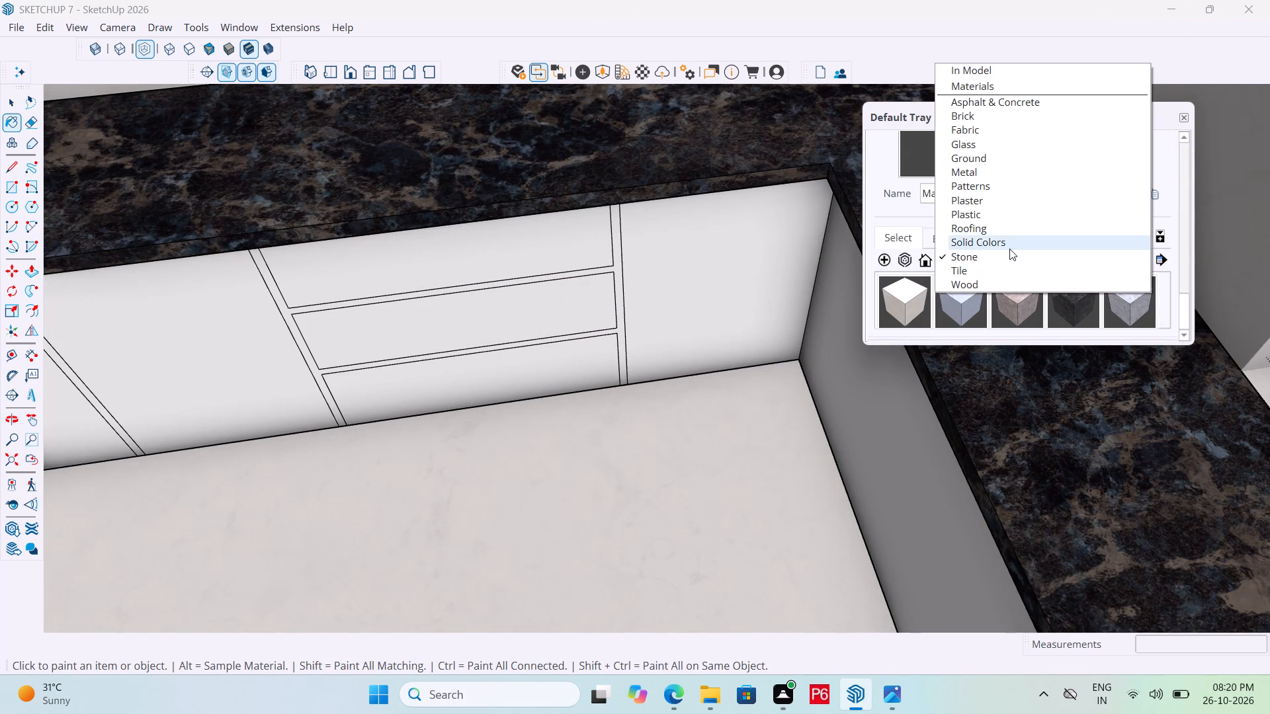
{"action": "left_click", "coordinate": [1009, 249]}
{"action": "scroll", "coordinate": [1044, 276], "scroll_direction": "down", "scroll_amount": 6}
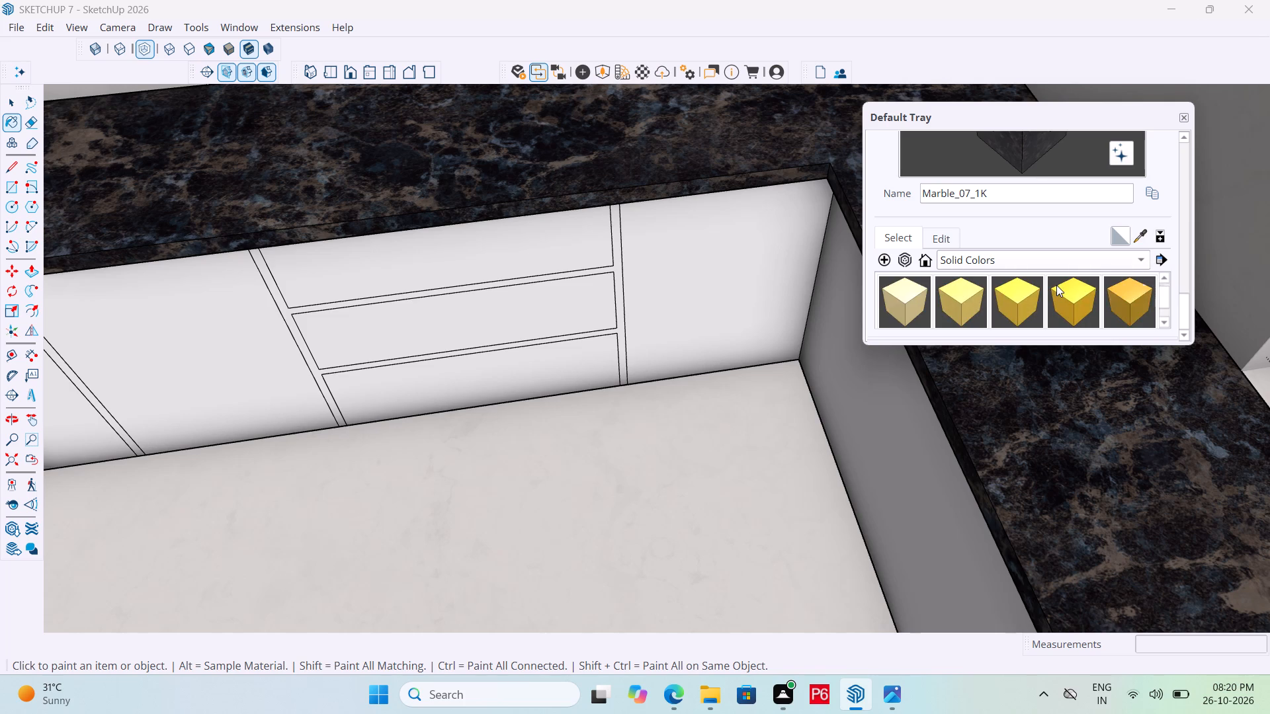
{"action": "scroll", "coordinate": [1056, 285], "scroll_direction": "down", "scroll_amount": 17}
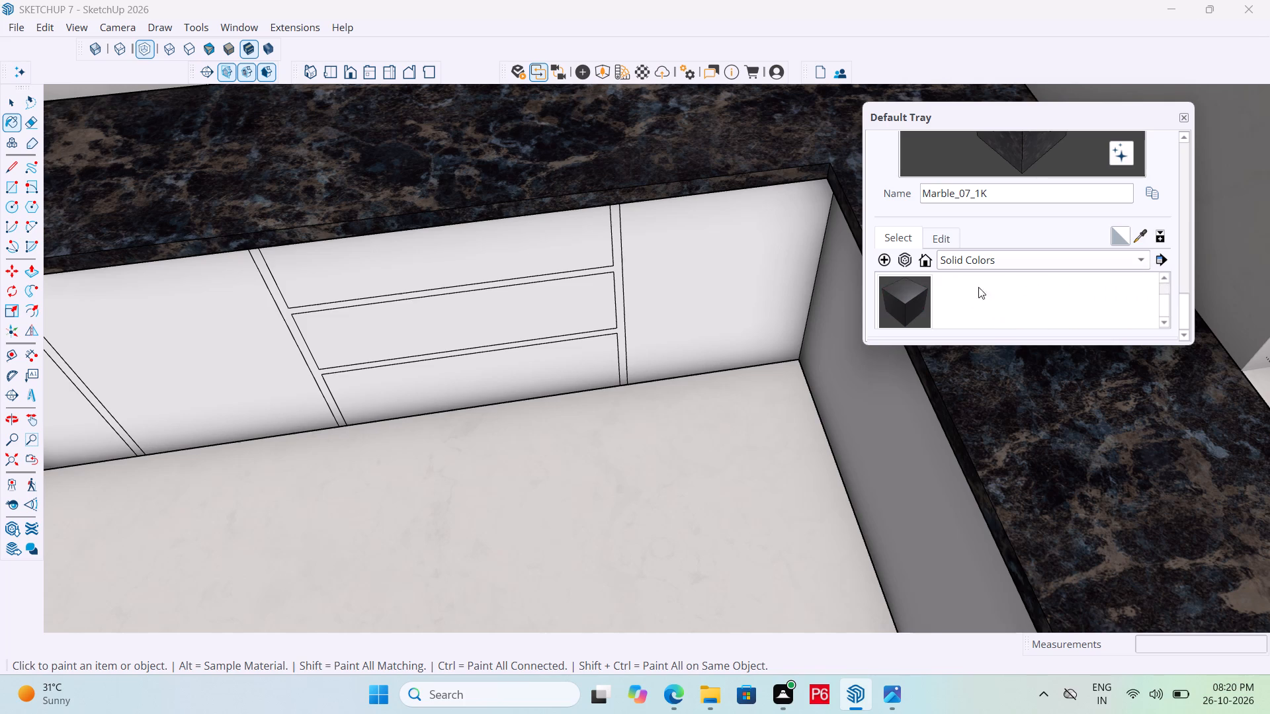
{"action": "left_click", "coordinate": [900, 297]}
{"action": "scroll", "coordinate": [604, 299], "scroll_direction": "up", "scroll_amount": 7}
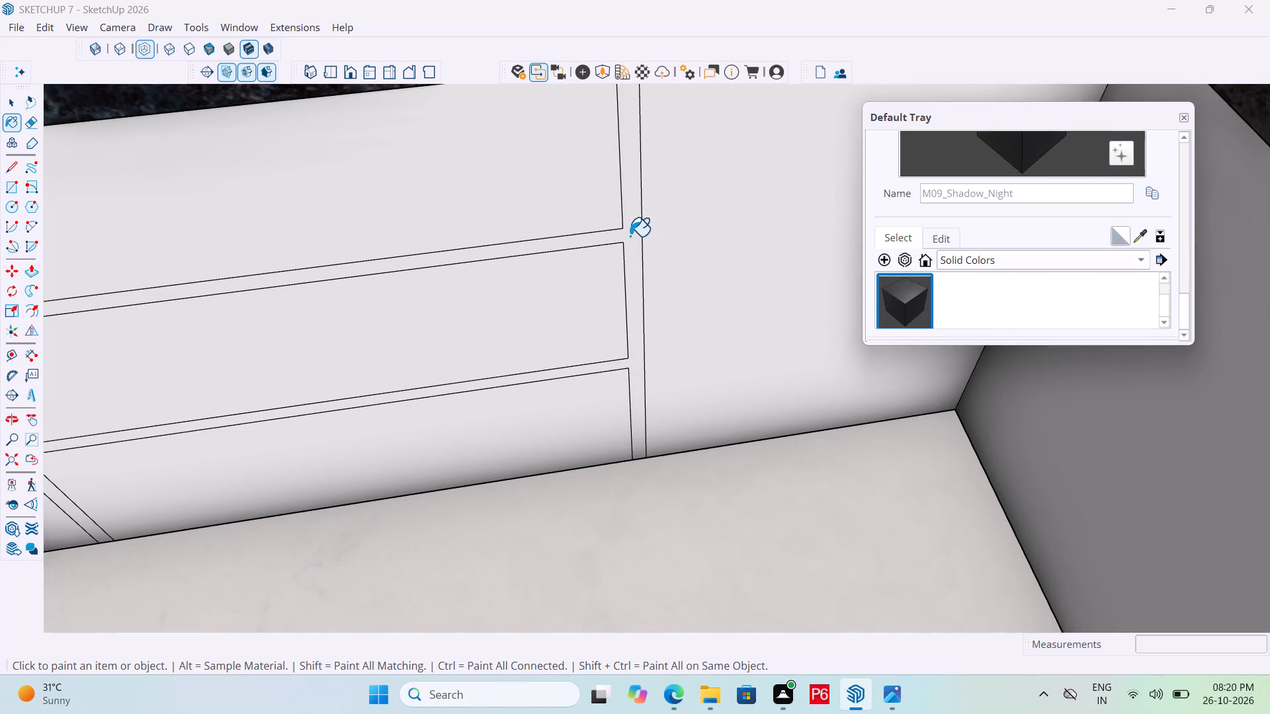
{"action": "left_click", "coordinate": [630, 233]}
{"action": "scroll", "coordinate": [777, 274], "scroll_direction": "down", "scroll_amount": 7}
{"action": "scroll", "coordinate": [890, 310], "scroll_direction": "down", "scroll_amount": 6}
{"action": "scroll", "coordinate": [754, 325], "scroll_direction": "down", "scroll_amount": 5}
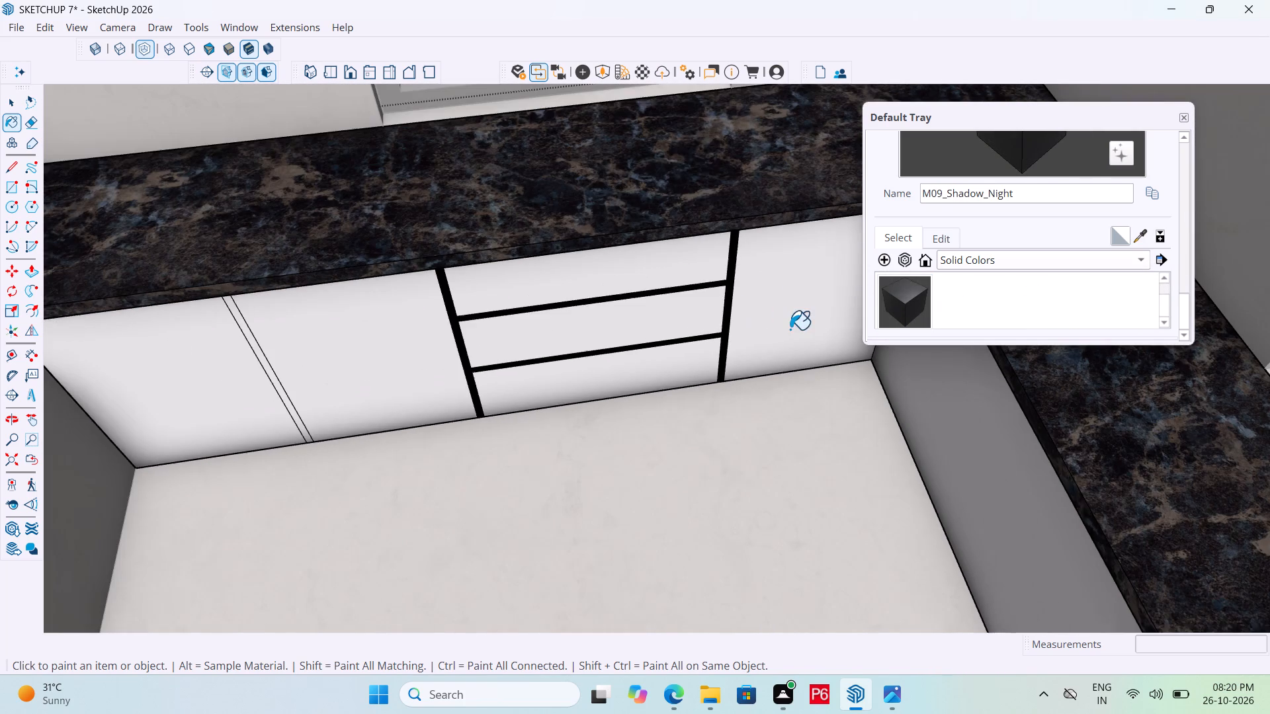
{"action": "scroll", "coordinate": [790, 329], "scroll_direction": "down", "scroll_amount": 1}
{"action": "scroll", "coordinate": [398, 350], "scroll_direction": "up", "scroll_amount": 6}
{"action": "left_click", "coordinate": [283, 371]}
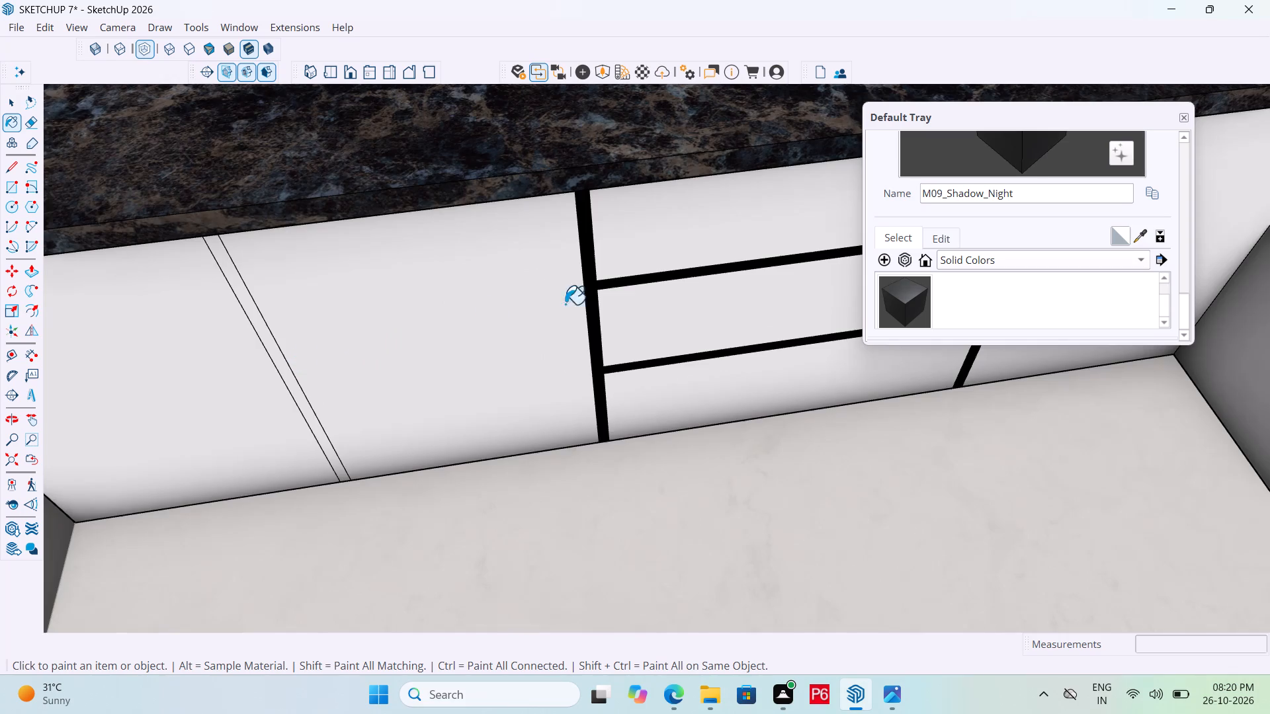
Paint the separate vertical gap and the connected drawer gaps on the counter front with the solid color D08_Bronzed_Mustard.
{"action": "scroll", "coordinate": [638, 299], "scroll_direction": "down", "scroll_amount": 6}
{"action": "scroll", "coordinate": [999, 292], "scroll_direction": "up", "scroll_amount": 2}
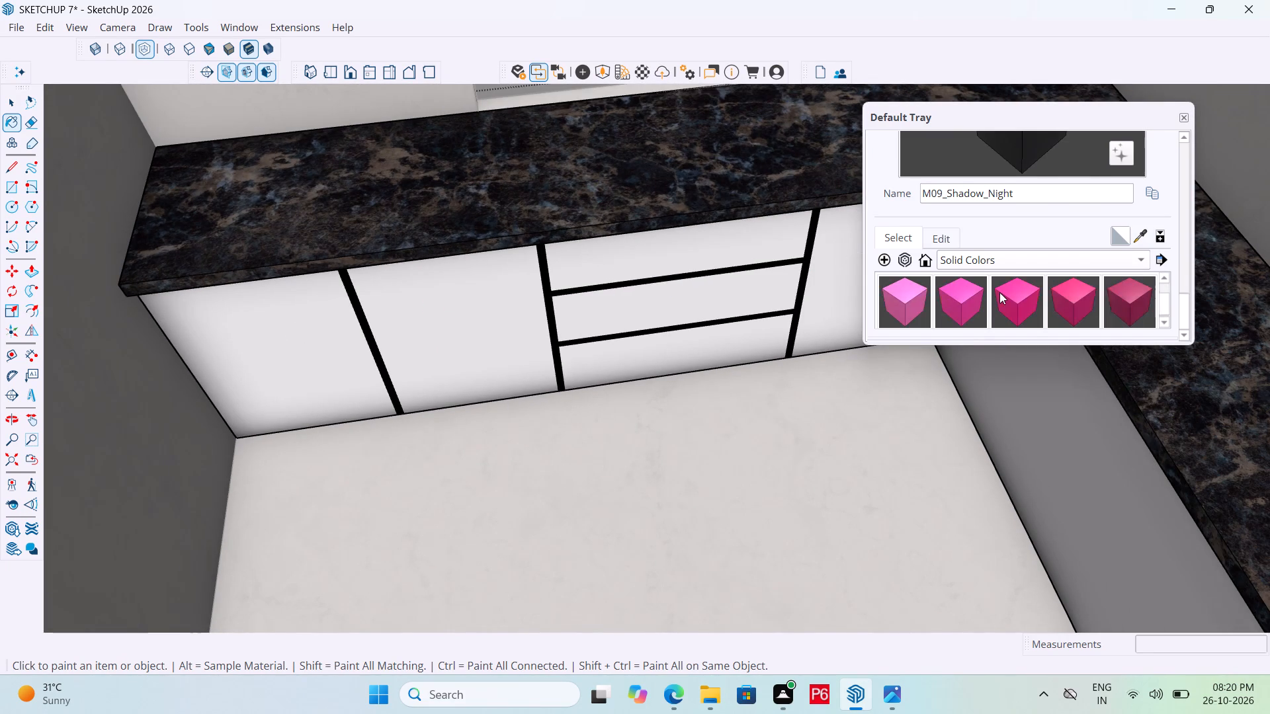
{"action": "scroll", "coordinate": [999, 292], "scroll_direction": "up", "scroll_amount": 11}
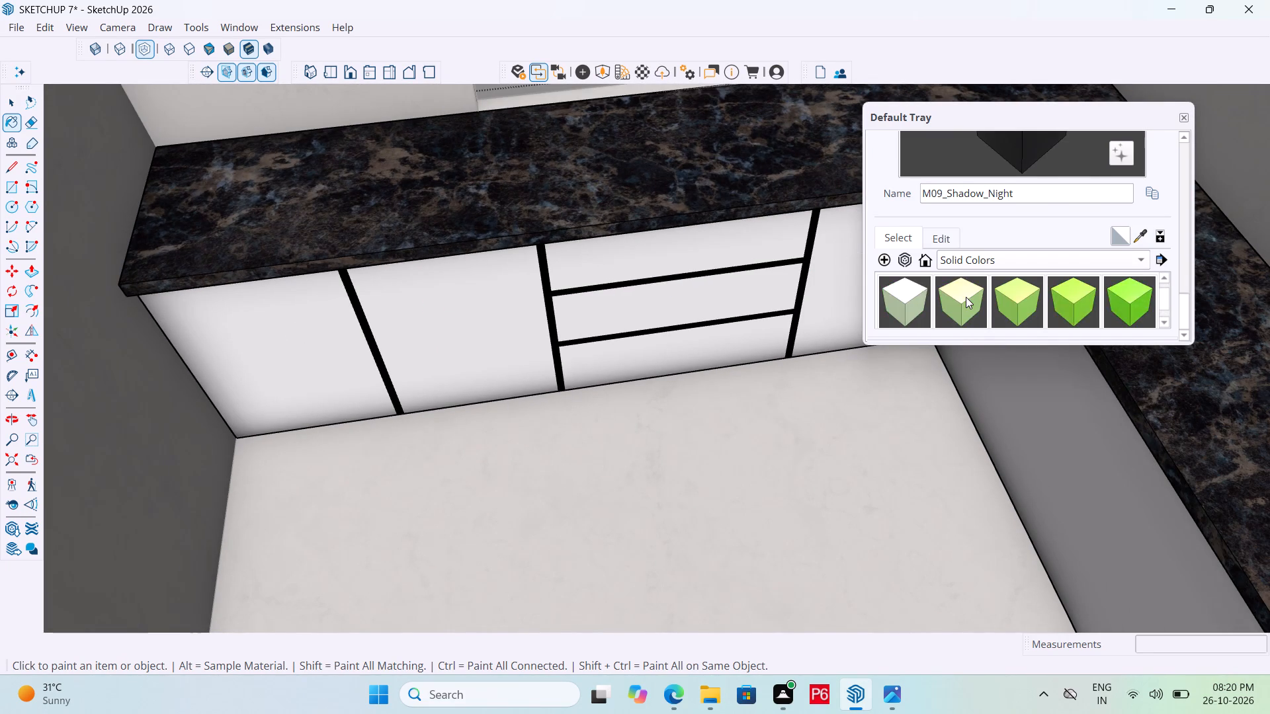
{"action": "scroll", "coordinate": [966, 297], "scroll_direction": "up", "scroll_amount": 2}
{"action": "left_click", "coordinate": [965, 297]}
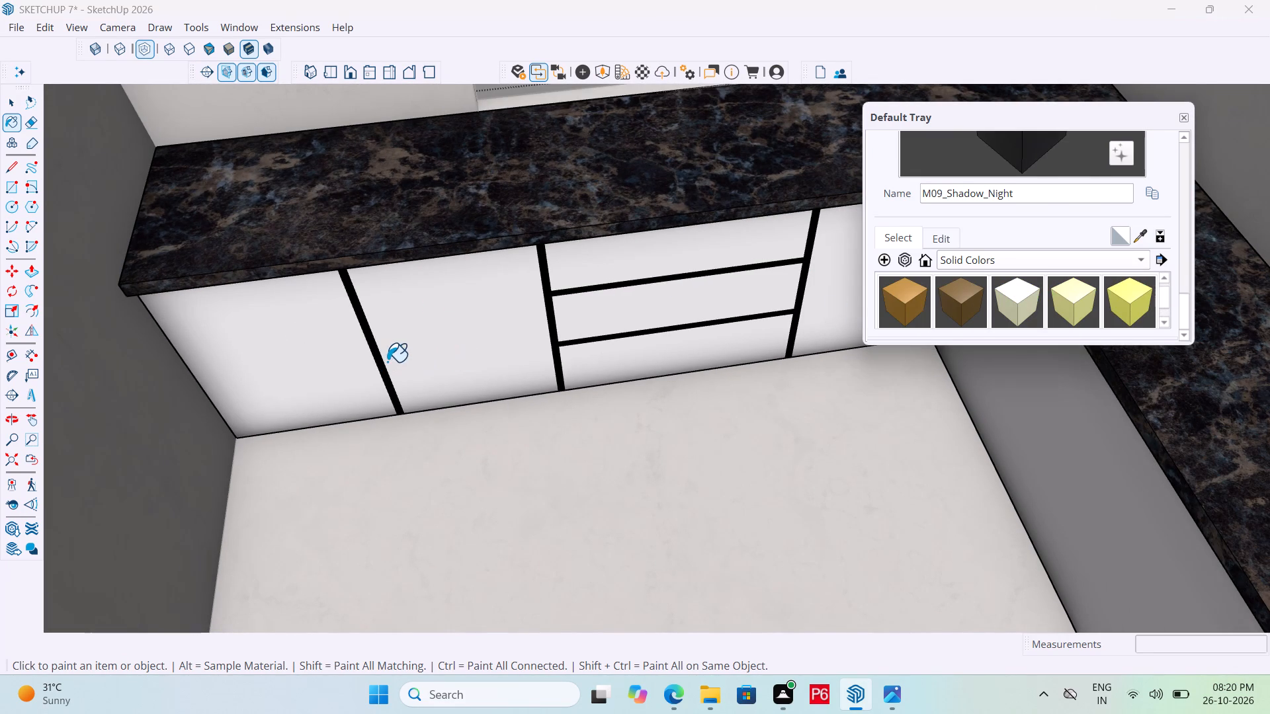
{"action": "left_click", "coordinate": [378, 362]}
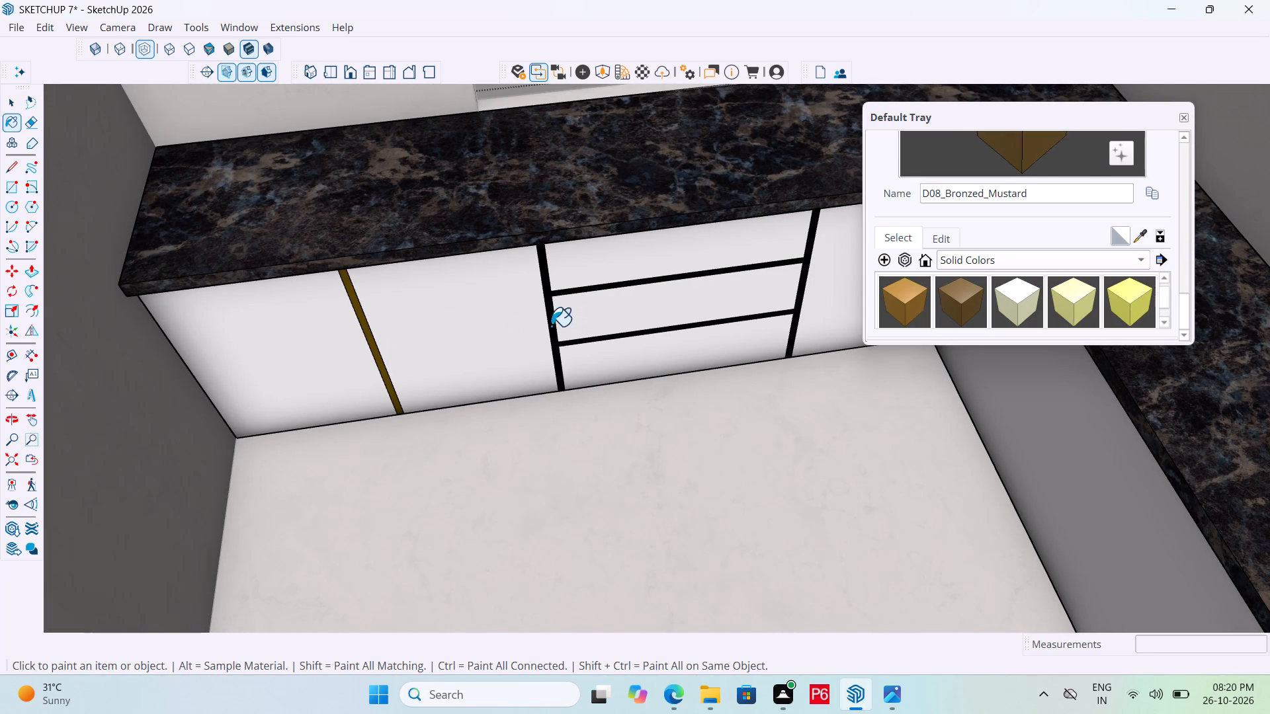
{"action": "left_click", "coordinate": [551, 326]}
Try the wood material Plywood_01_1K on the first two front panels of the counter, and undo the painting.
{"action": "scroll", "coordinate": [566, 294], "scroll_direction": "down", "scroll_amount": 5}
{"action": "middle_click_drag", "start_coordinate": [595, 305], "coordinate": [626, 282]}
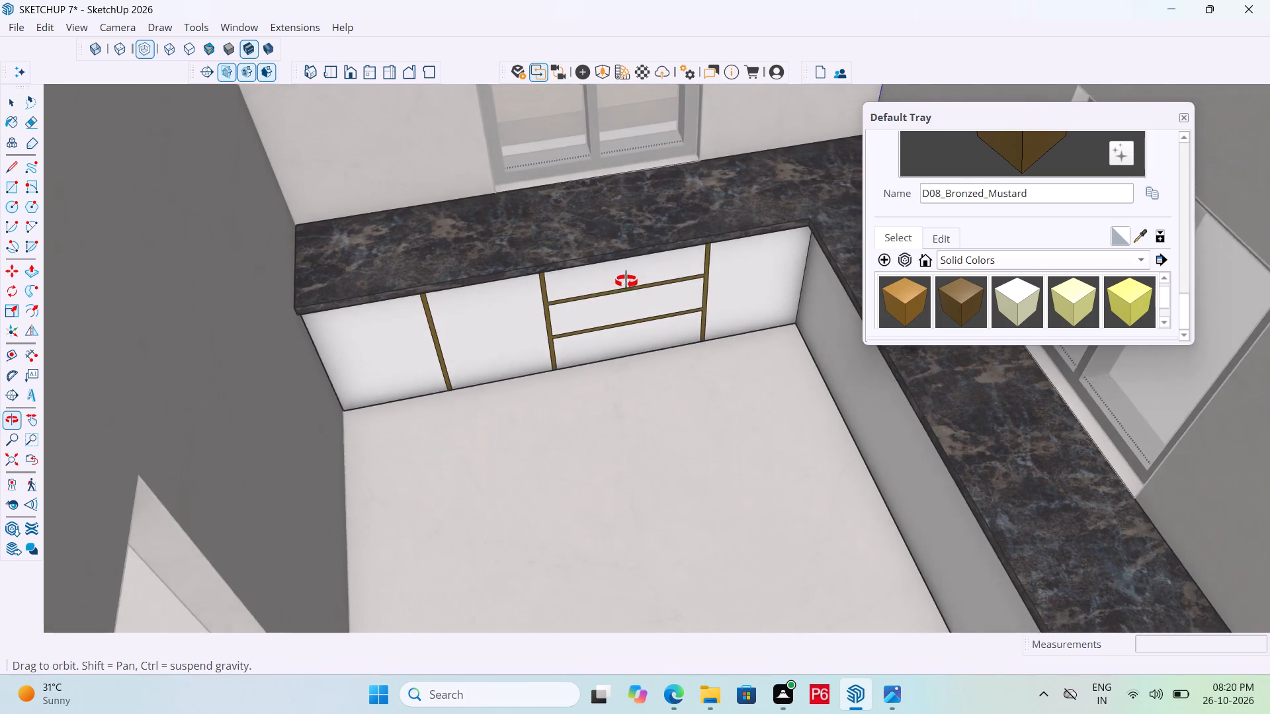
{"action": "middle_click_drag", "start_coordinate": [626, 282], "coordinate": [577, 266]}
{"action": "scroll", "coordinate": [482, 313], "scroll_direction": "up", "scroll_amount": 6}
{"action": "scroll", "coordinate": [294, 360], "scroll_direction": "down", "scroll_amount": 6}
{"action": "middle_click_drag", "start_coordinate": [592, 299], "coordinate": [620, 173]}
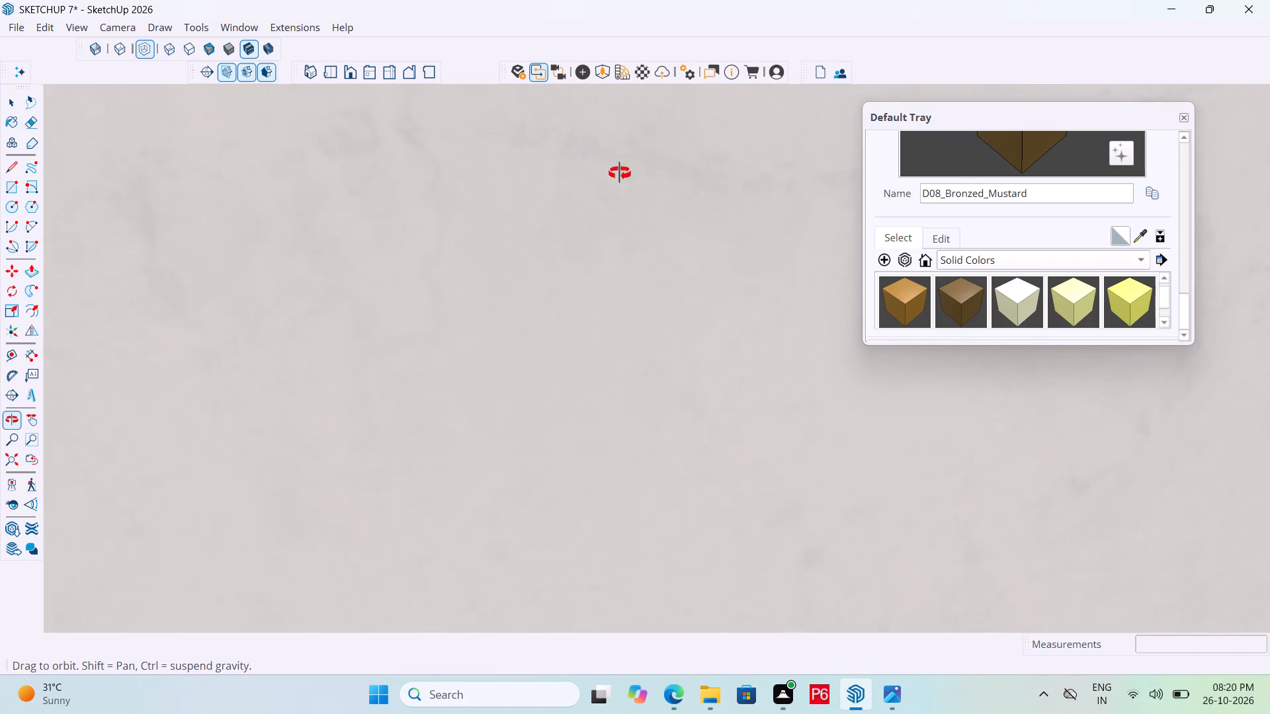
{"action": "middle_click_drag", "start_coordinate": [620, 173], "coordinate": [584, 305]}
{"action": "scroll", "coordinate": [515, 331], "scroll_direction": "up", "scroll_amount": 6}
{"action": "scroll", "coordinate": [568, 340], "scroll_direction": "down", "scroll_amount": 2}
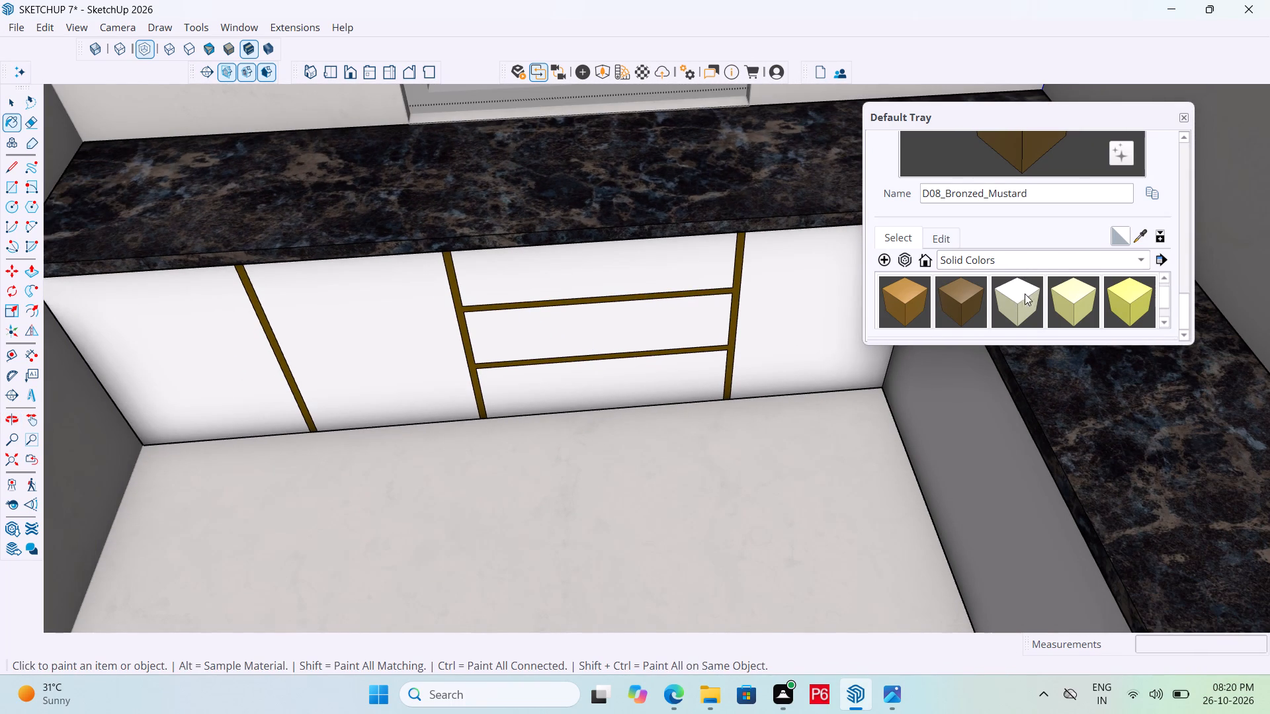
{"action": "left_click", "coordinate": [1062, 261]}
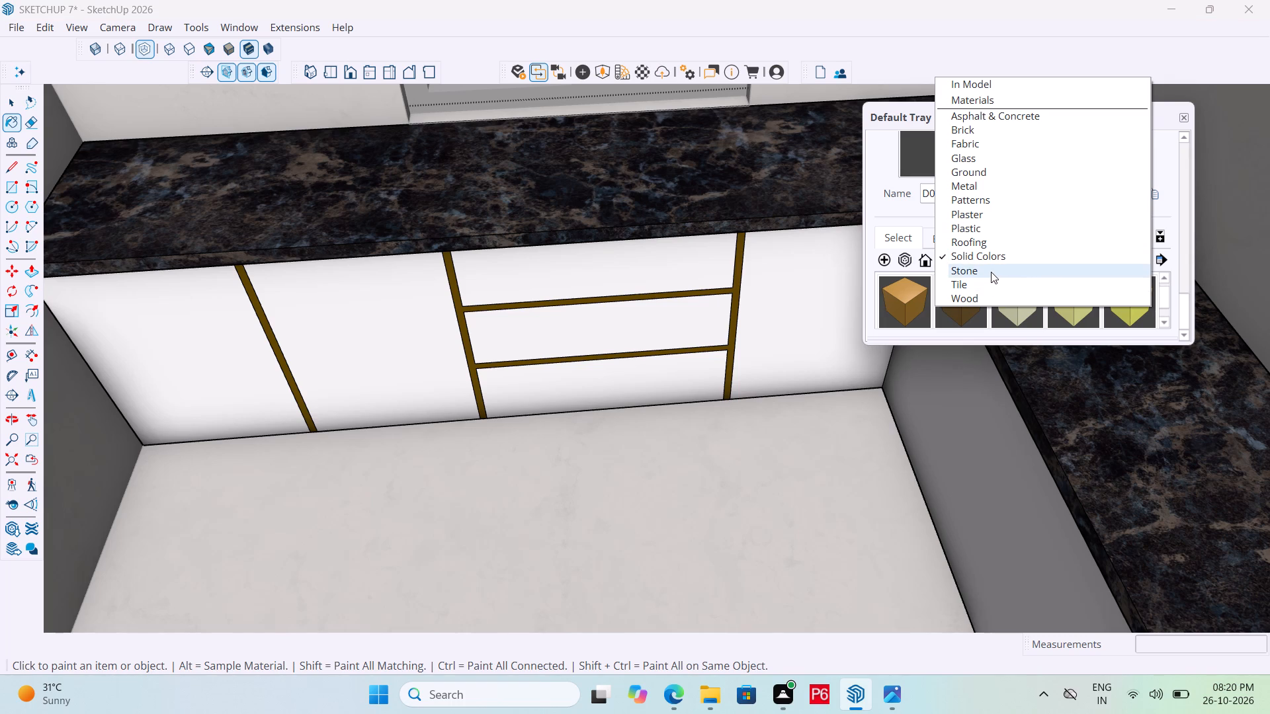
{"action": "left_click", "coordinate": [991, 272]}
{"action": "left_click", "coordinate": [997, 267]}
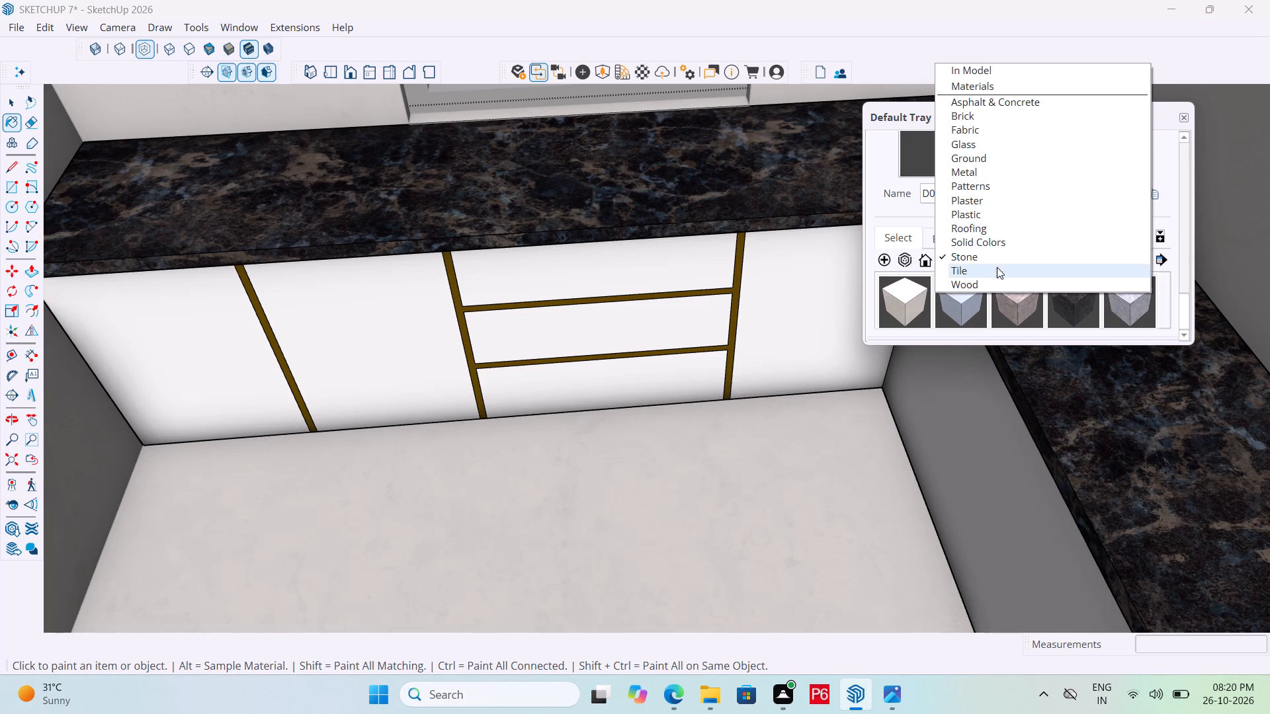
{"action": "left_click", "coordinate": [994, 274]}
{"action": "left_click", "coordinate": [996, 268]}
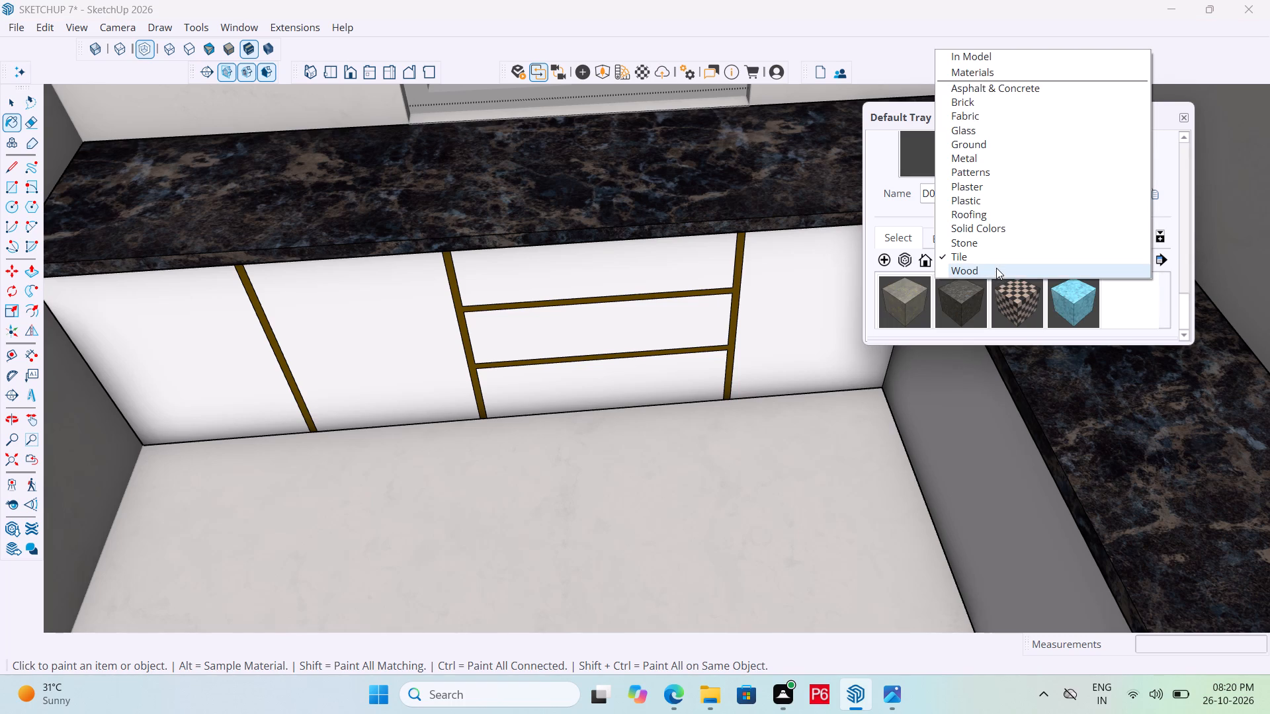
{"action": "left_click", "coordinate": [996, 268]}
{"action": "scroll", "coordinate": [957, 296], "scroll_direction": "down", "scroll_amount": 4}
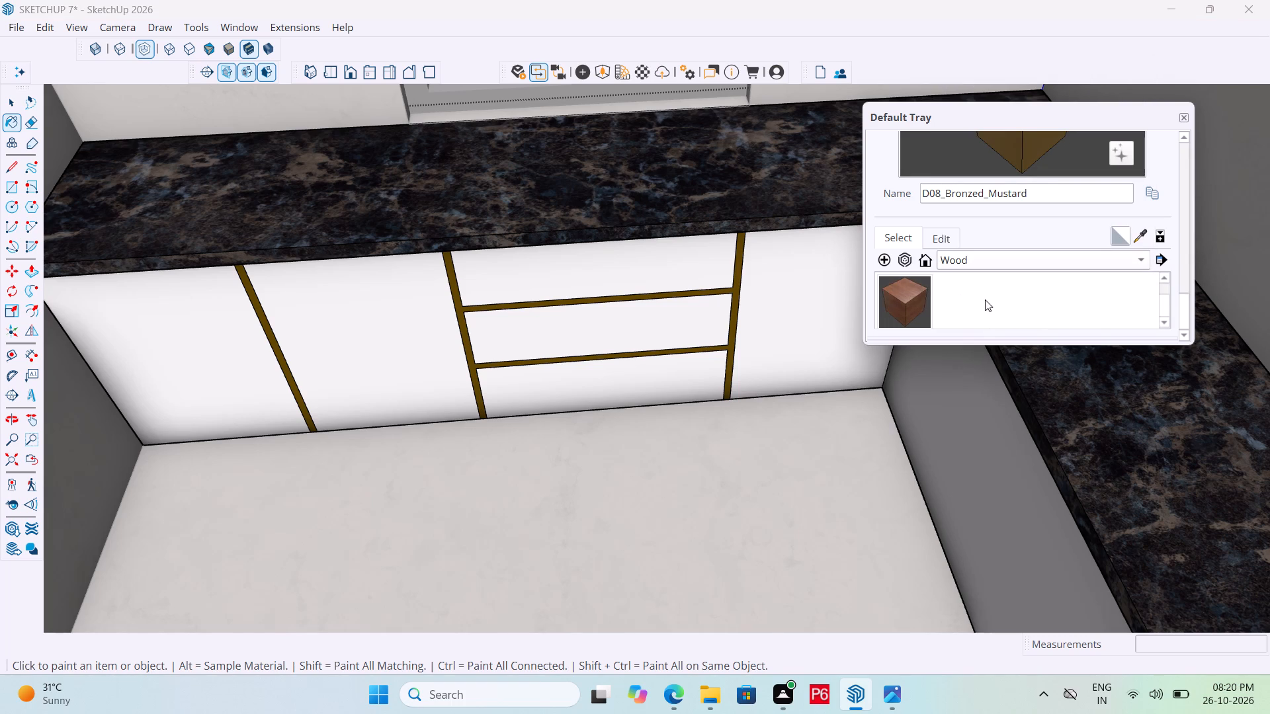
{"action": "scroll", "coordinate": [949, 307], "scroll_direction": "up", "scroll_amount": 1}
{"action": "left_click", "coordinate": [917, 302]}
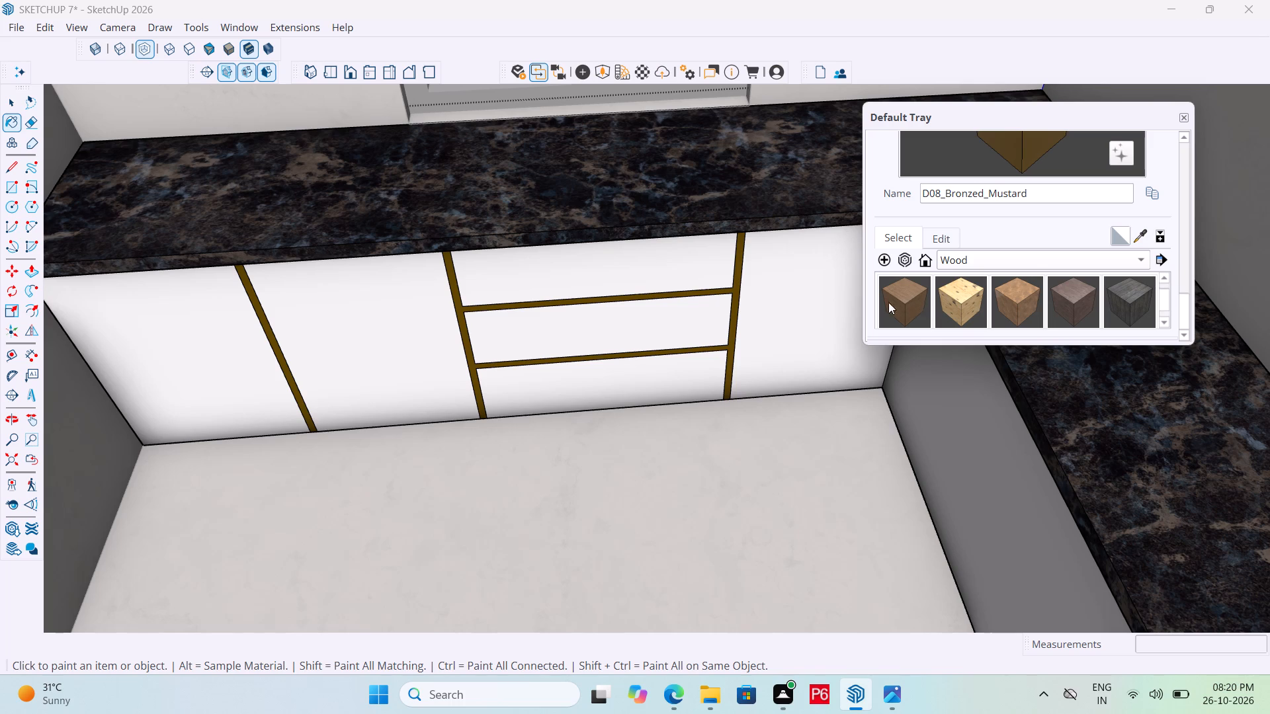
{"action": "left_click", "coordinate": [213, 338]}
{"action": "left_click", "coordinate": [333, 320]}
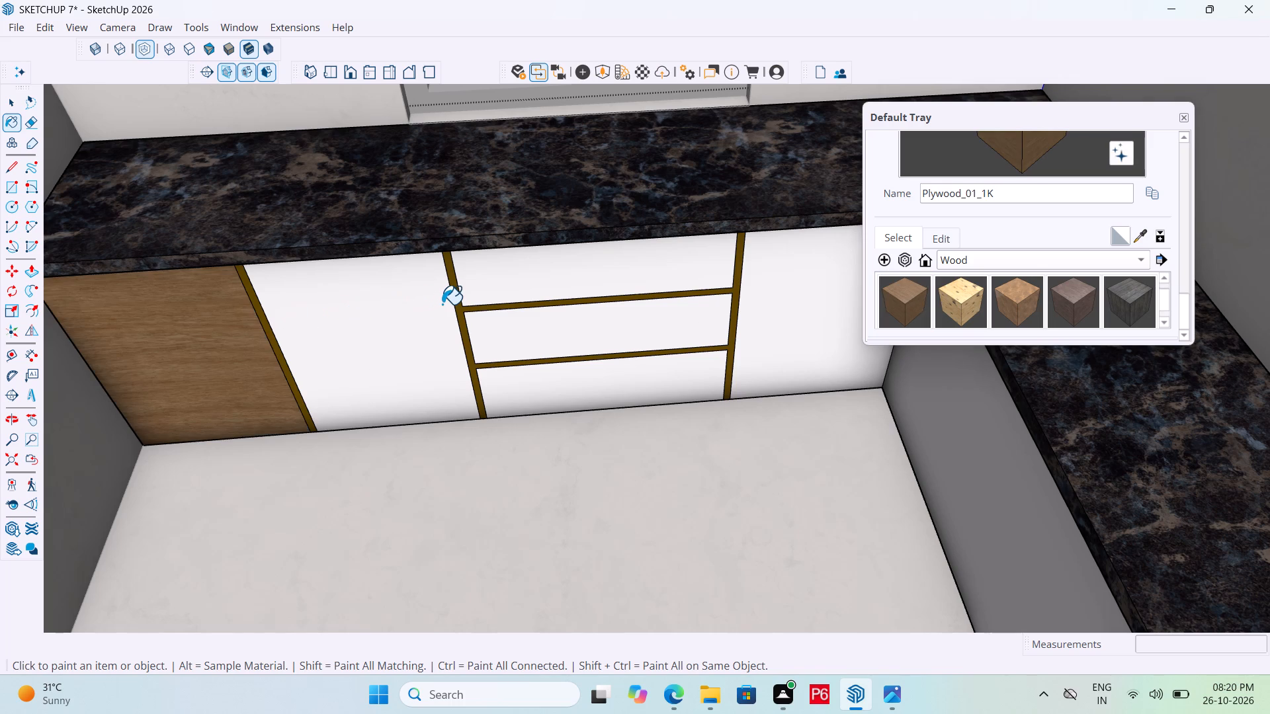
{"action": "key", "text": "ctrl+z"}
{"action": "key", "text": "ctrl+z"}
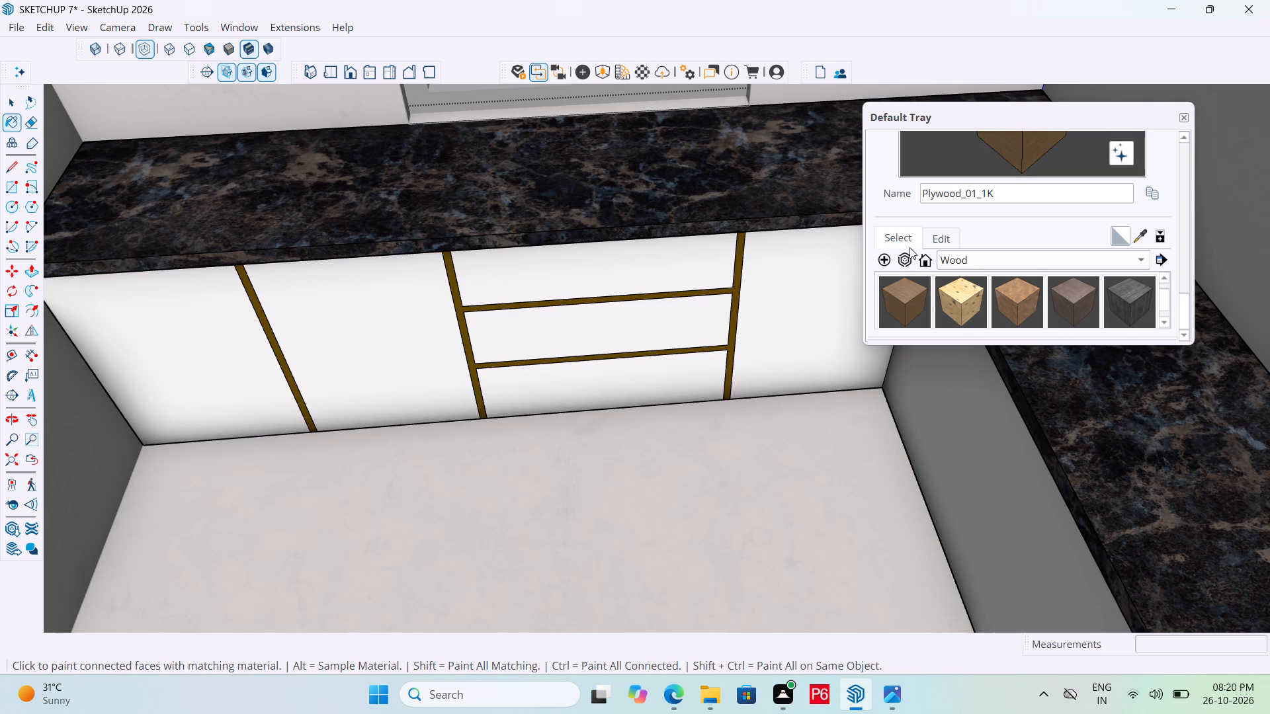
Paint the counter's front panels and their connected faces with the stone material Marble_06_1K.
{"action": "scroll", "coordinate": [1040, 248], "scroll_direction": "down", "scroll_amount": 1}
{"action": "left_click", "coordinate": [996, 262]}
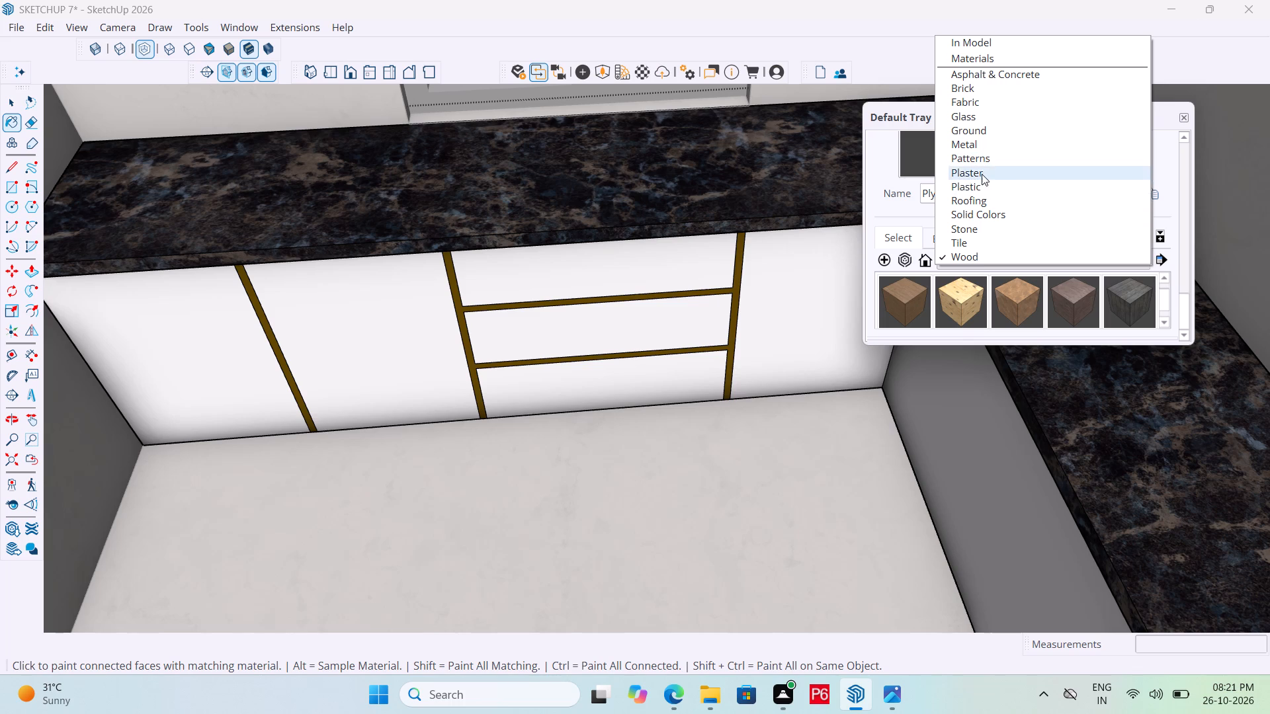
{"action": "left_click", "coordinate": [982, 174]}
{"action": "left_click", "coordinate": [992, 258]}
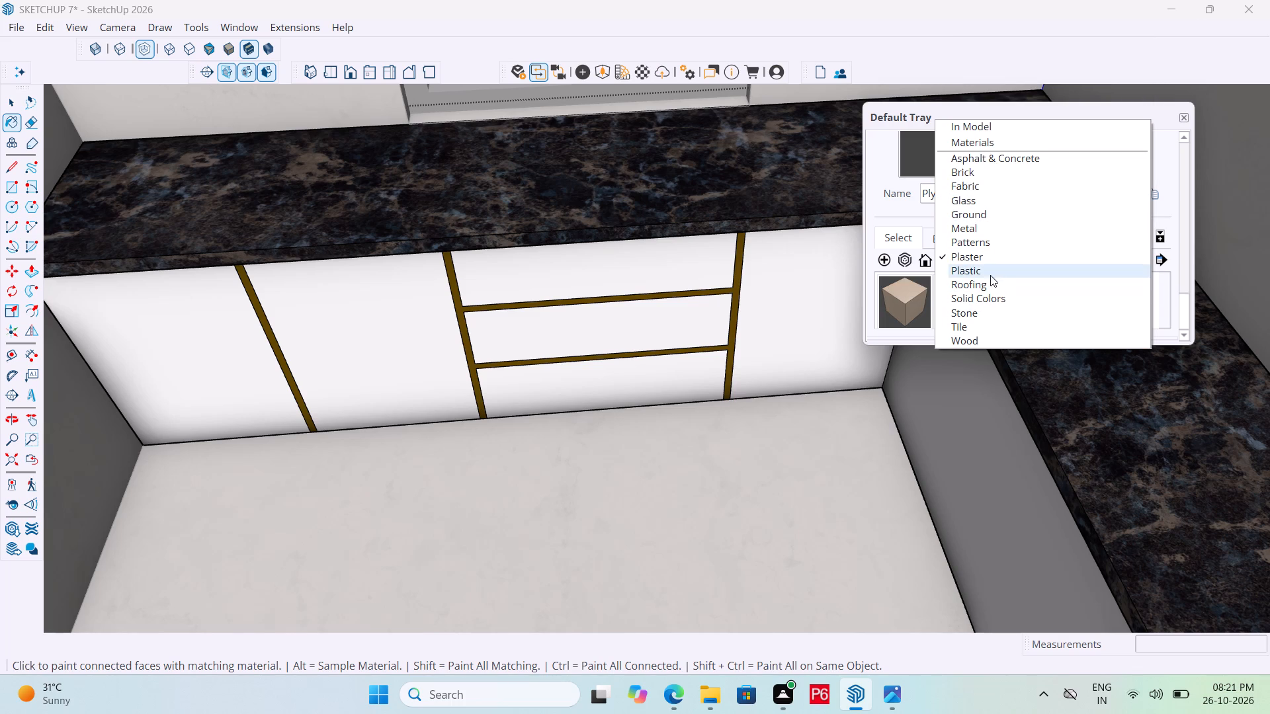
{"action": "left_click", "coordinate": [978, 311]}
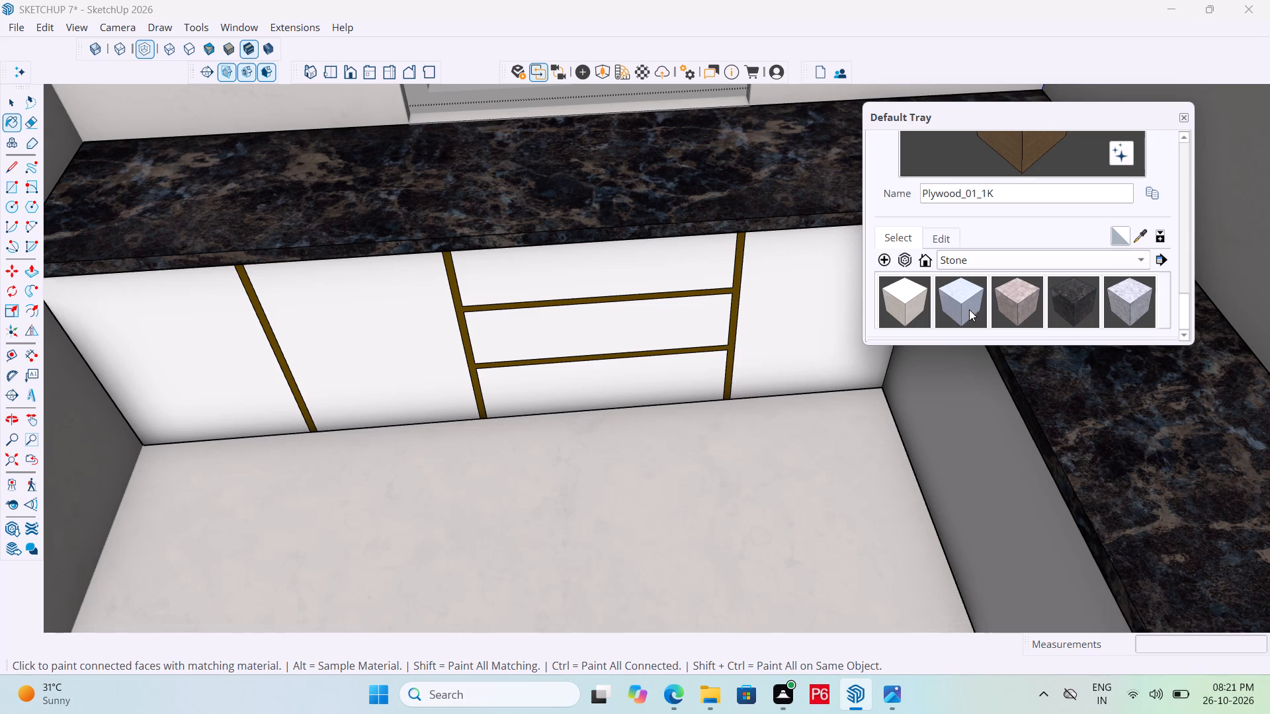
{"action": "left_click", "coordinate": [1019, 301]}
{"action": "left_click_drag", "start_coordinate": [208, 331], "coordinate": [228, 331]}
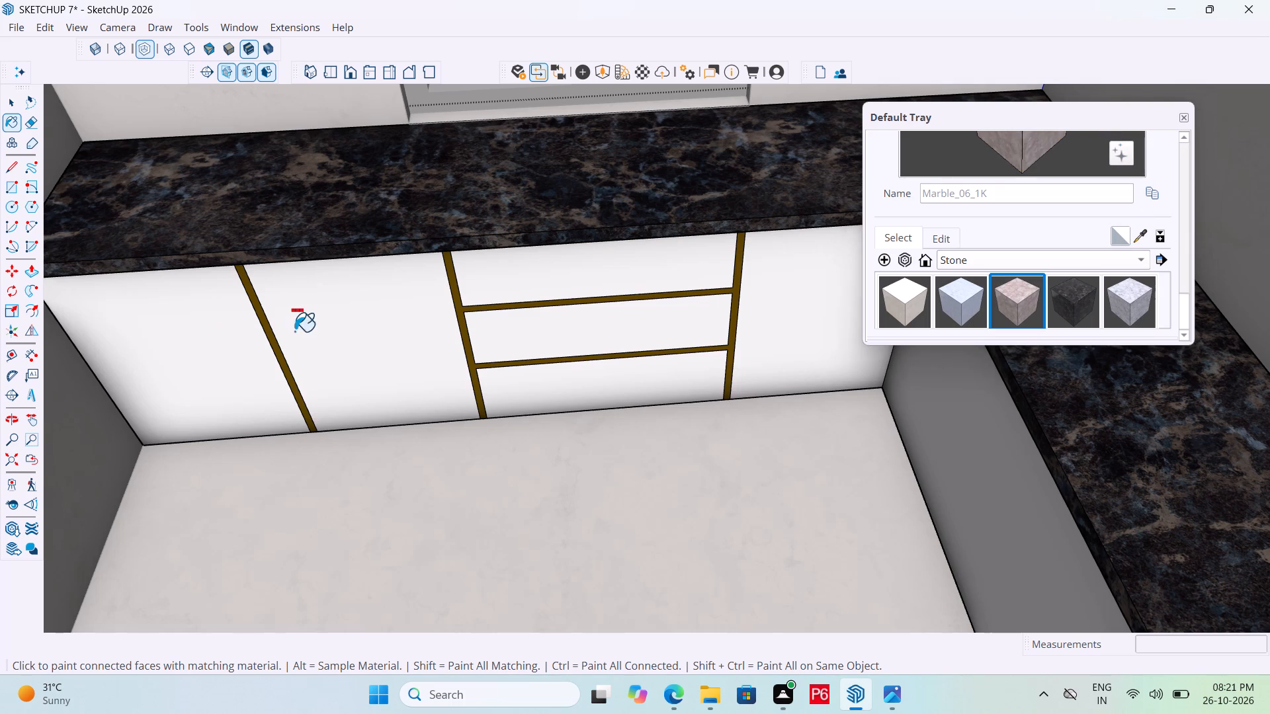
{"action": "left_click", "coordinate": [329, 328]}
Paint the two remaining white drawer fronts, the upper and middle ones, with Marble_06_1K.
{"action": "scroll", "coordinate": [568, 266], "scroll_direction": "down", "scroll_amount": 8}
{"action": "scroll", "coordinate": [618, 242], "scroll_direction": "down", "scroll_amount": 6}
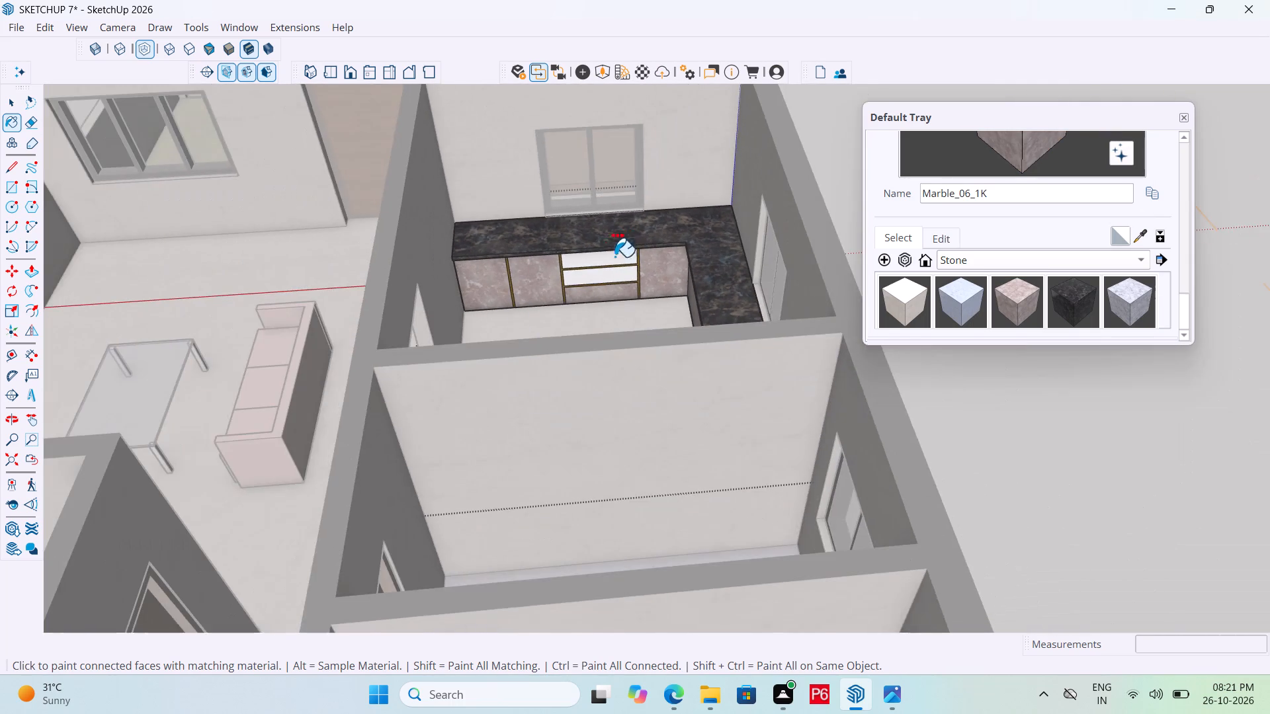
{"action": "middle_click_drag", "start_coordinate": [448, 408], "coordinate": [613, 440]}
{"action": "scroll", "coordinate": [706, 349], "scroll_direction": "up", "scroll_amount": 6}
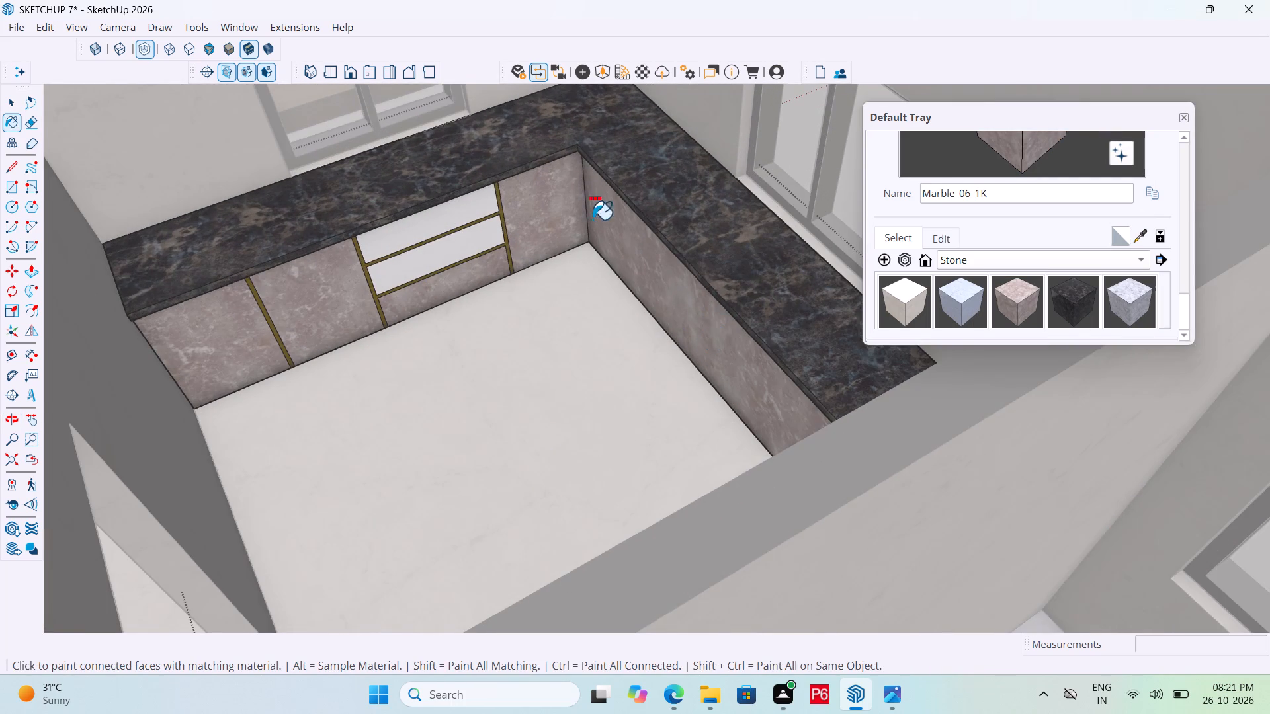
{"action": "scroll", "coordinate": [450, 163], "scroll_direction": "up", "scroll_amount": 7}
{"action": "left_click", "coordinate": [437, 255]}
{"action": "left_click", "coordinate": [464, 284]}
Save the model with the painted counter fronts and gaps.
{"action": "scroll", "coordinate": [585, 268], "scroll_direction": "down", "scroll_amount": 5}
{"action": "middle_click", "coordinate": [593, 280]}
{"action": "key", "text": "ctrl+s"}
{"action": "key", "text": "ctrl+s"}
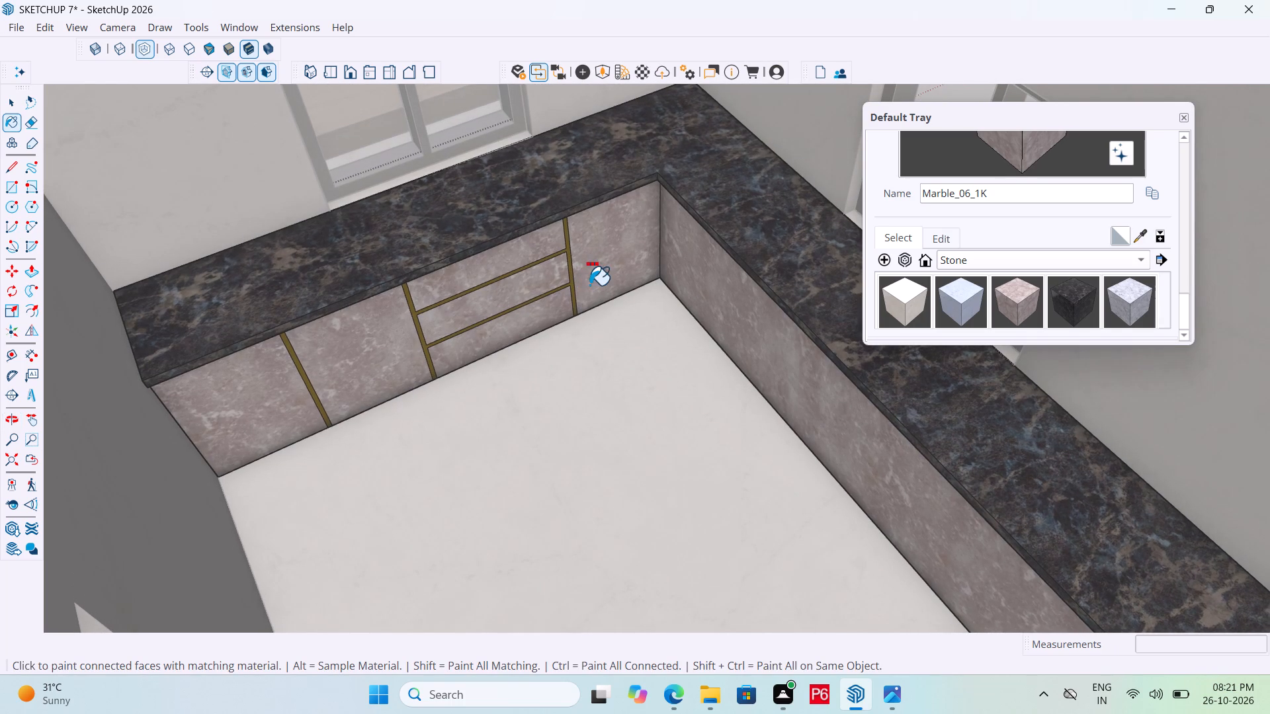
{"action": "key", "text": "ctrl+s"}
{"action": "key", "text": "ctrl+s"}
{"action": "key", "text": "ctrl+s"}
{"action": "key", "text": "ctrl+s"}
Draw a handle rectangle about 1 3/16" by 5 11/16" on the counter's end panel, beside the first vertical gap.
{"action": "scroll", "coordinate": [671, 284], "scroll_direction": "down", "scroll_amount": 2}
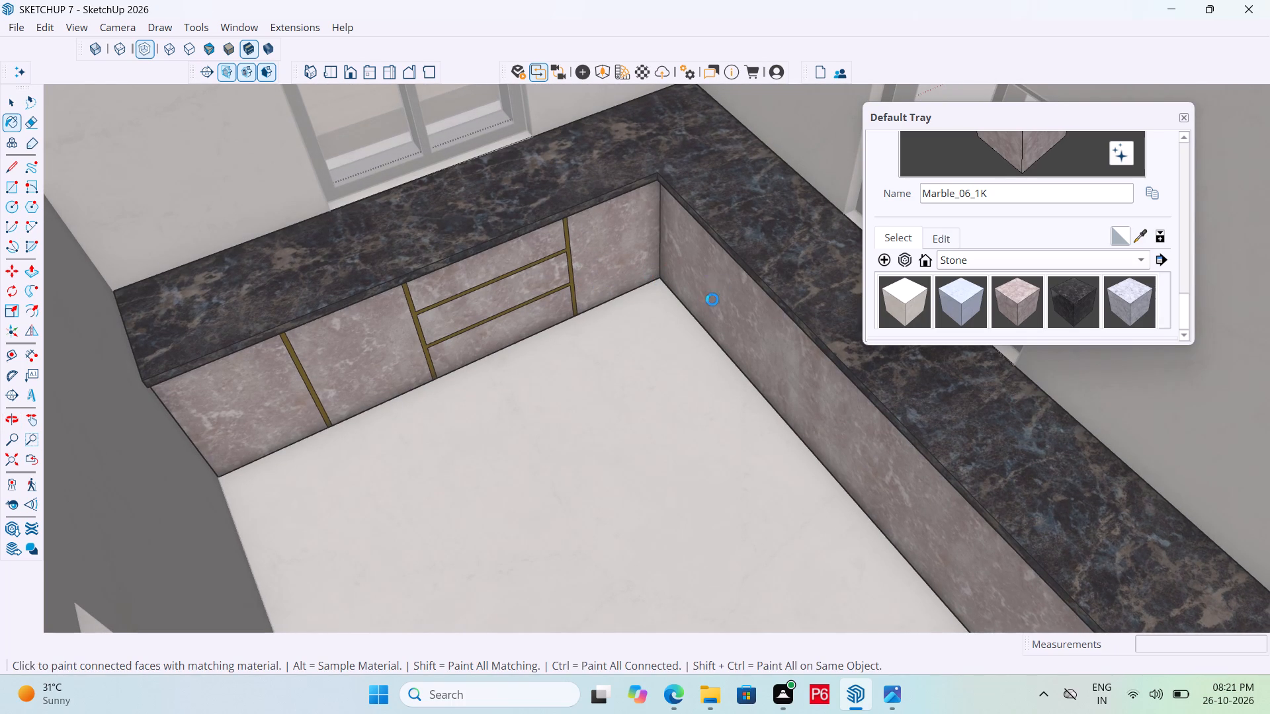
{"action": "scroll", "coordinate": [712, 299], "scroll_direction": "down", "scroll_amount": 2}
{"action": "scroll", "coordinate": [512, 255], "scroll_direction": "up", "scroll_amount": 1}
{"action": "middle_click_drag", "start_coordinate": [512, 255], "coordinate": [442, 247]}
{"action": "scroll", "coordinate": [383, 295], "scroll_direction": "up", "scroll_amount": 9}
{"action": "middle_click_drag", "start_coordinate": [389, 295], "coordinate": [422, 301]}
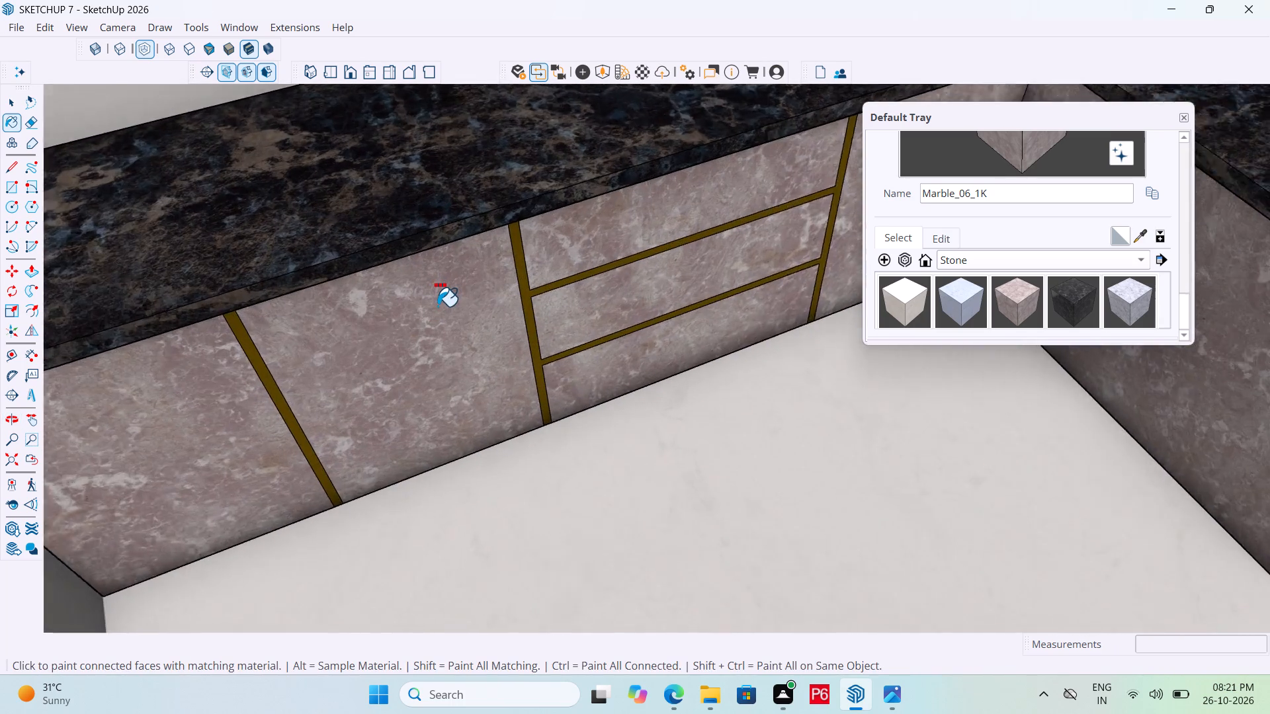
{"action": "scroll", "coordinate": [437, 306], "scroll_direction": "up", "scroll_amount": 2}
{"action": "left_click", "coordinate": [461, 299]}
{"action": "key", "text": "space"}
{"action": "left_click", "coordinate": [469, 292]}
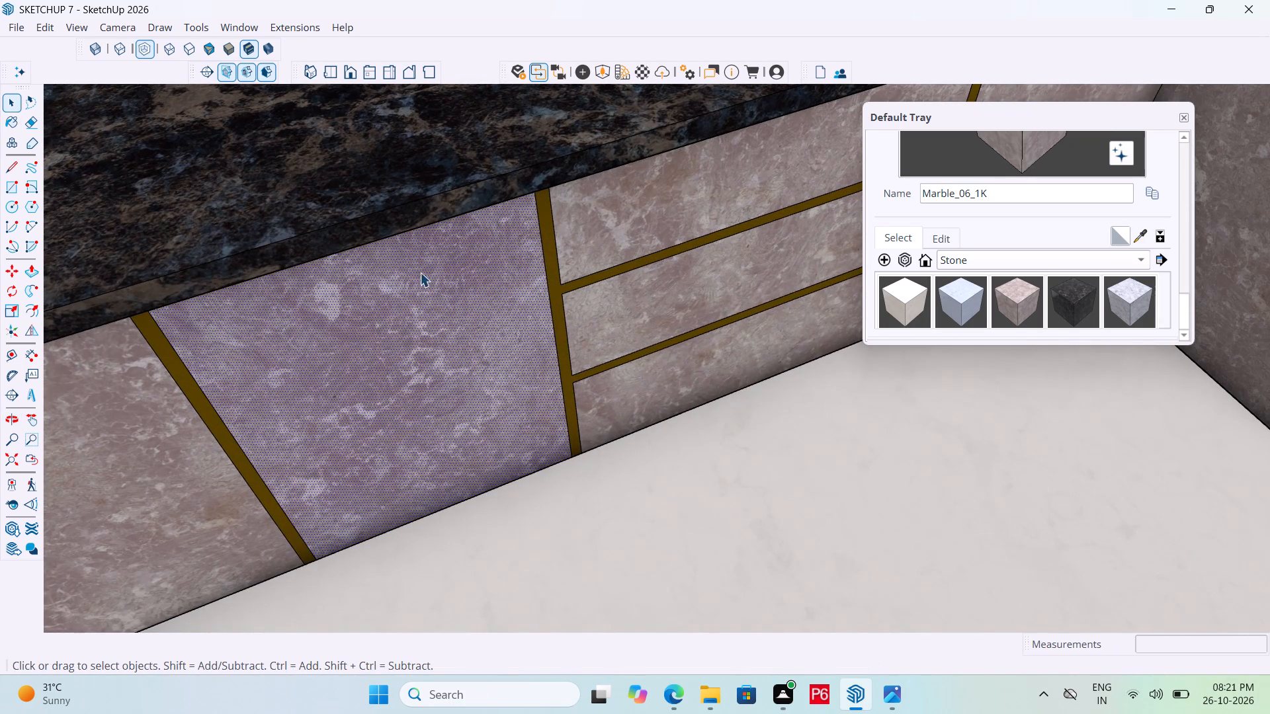
{"action": "middle_click_drag", "start_coordinate": [421, 272], "coordinate": [460, 235]}
{"action": "scroll", "coordinate": [484, 233], "scroll_direction": "down", "scroll_amount": 1}
{"action": "scroll", "coordinate": [628, 234], "scroll_direction": "down", "scroll_amount": 3}
{"action": "middle_click_drag", "start_coordinate": [480, 287], "coordinate": [441, 288]}
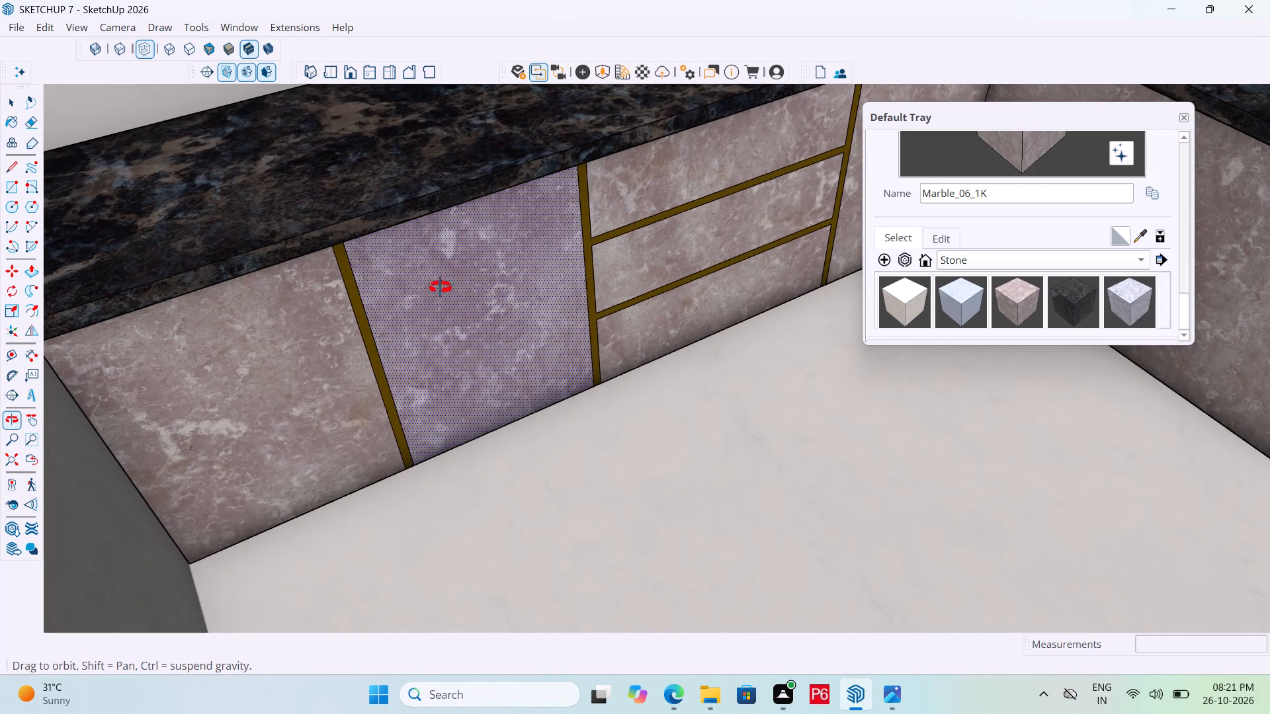
{"action": "middle_click_drag", "start_coordinate": [441, 288], "coordinate": [422, 288]}
{"action": "scroll", "coordinate": [263, 305], "scroll_direction": "up", "scroll_amount": 4}
{"action": "key", "text": "r"}
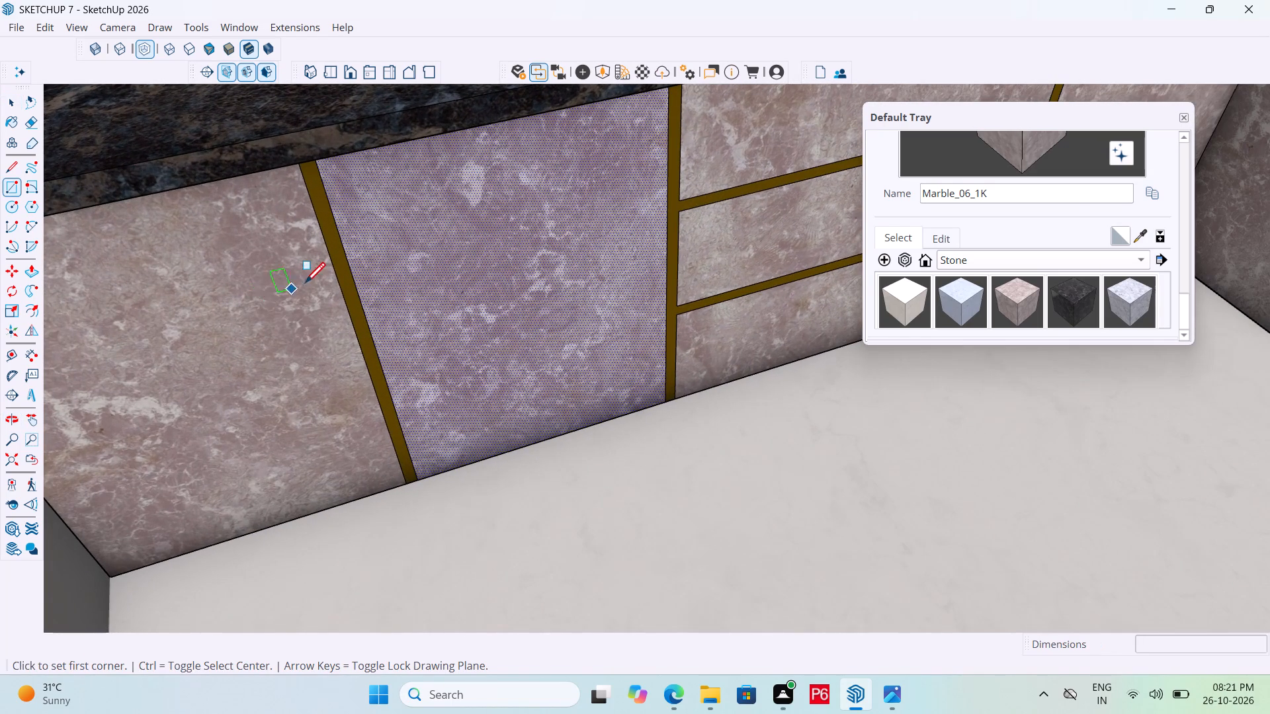
{"action": "left_click", "coordinate": [298, 311]}
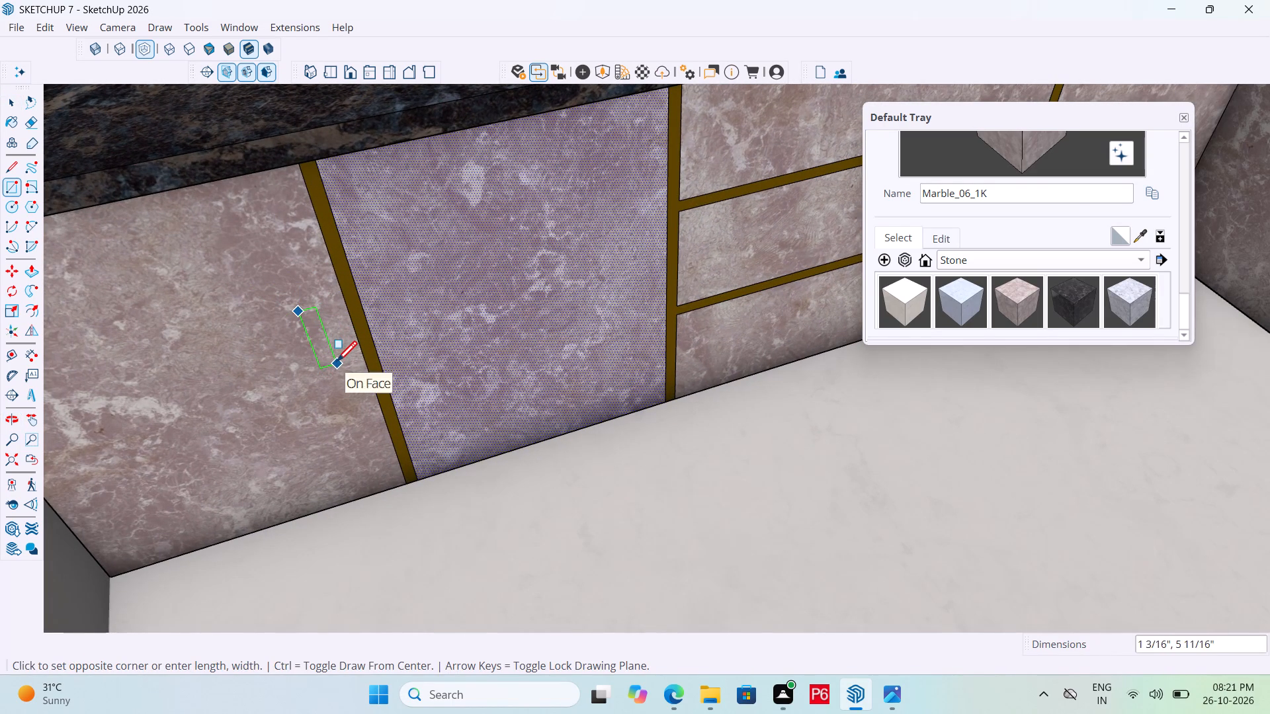
{"action": "left_click", "coordinate": [331, 358]}
{"action": "key", "text": "space"}
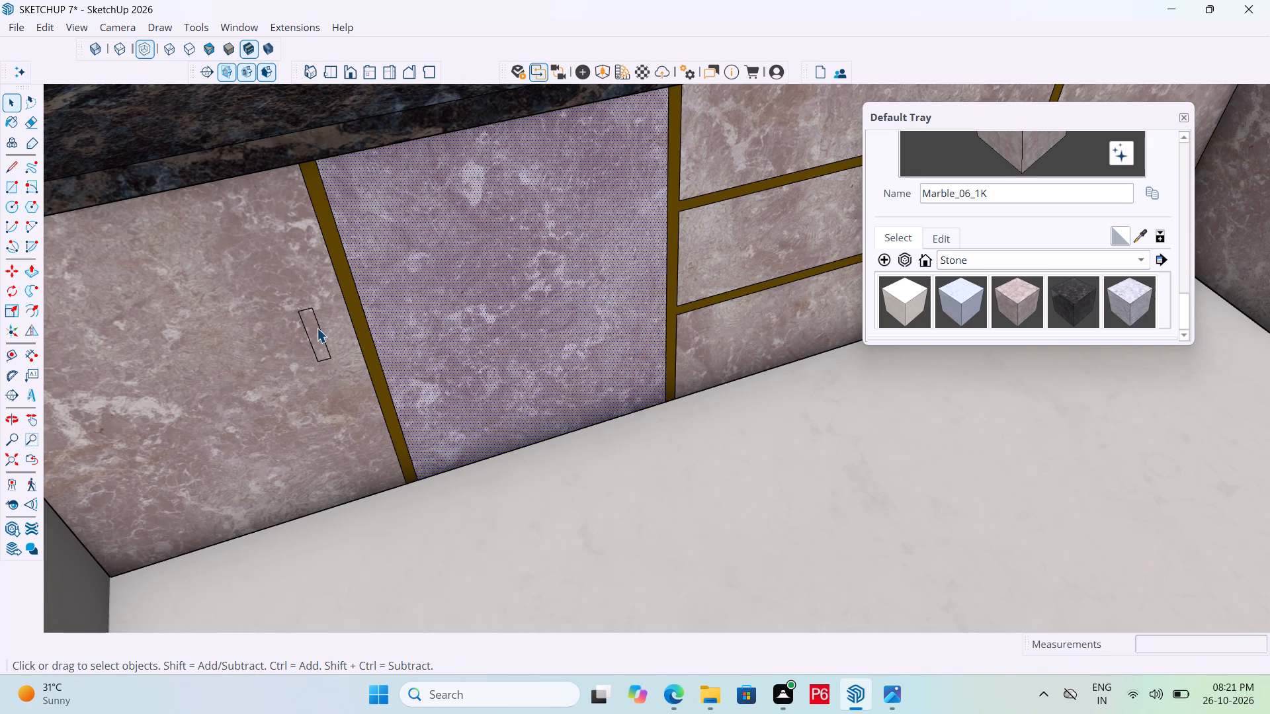
Make a group from the handle rectangle's face and edges on the end panel.
{"action": "triple_click", "coordinate": [311, 330]}
{"action": "left_click", "coordinate": [311, 330]}
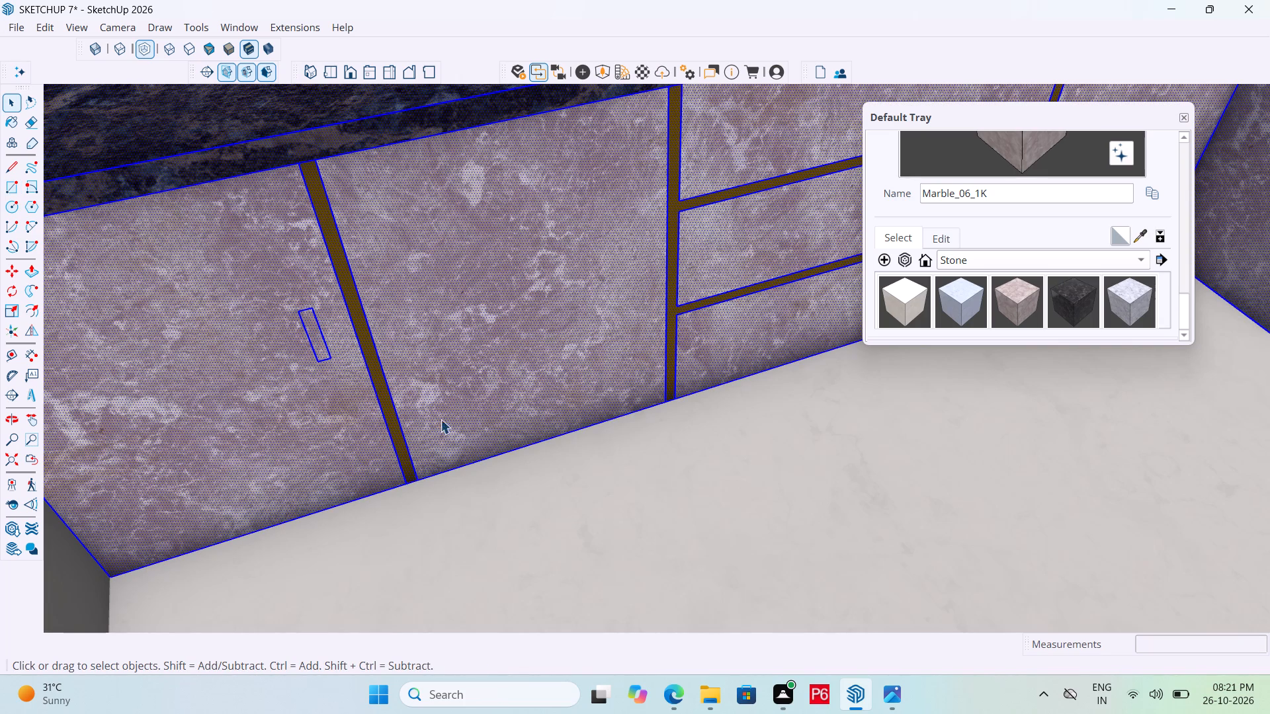
{"action": "left_click_drag", "start_coordinate": [517, 454], "coordinate": [509, 452]}
{"action": "double_click", "coordinate": [315, 340]}
{"action": "right_click", "coordinate": [315, 340]}
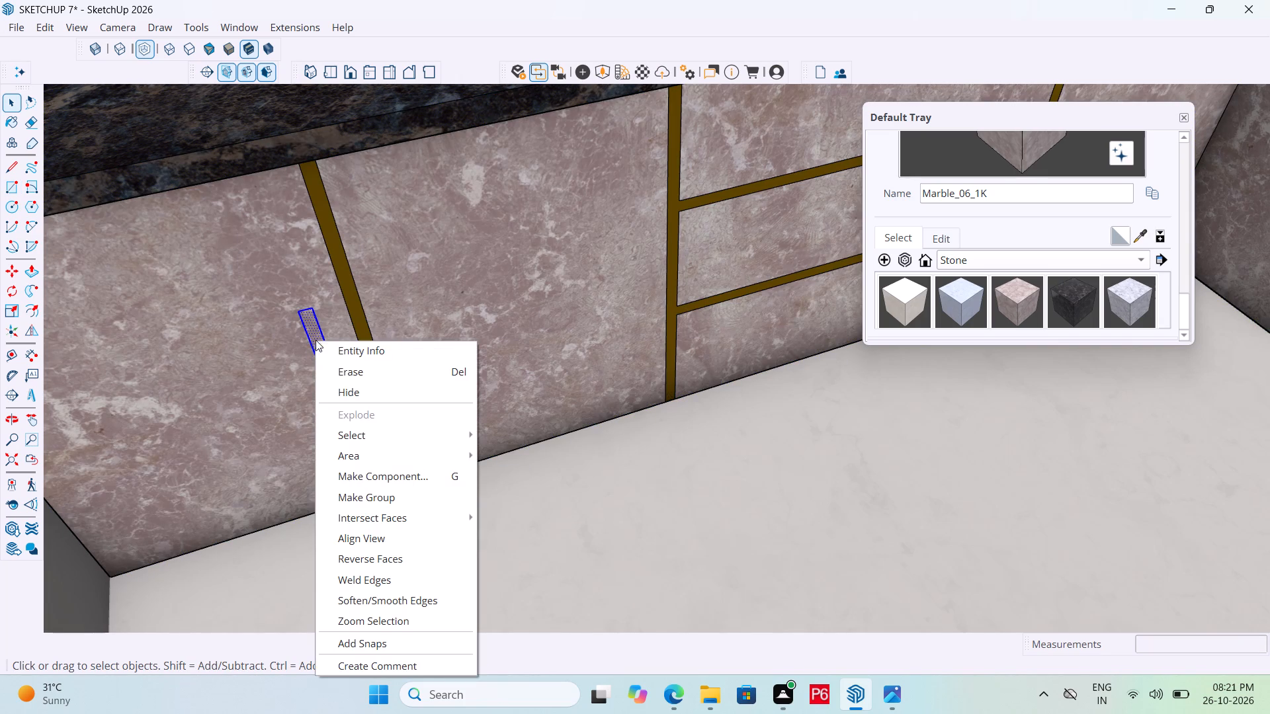
{"action": "left_click", "coordinate": [390, 495]}
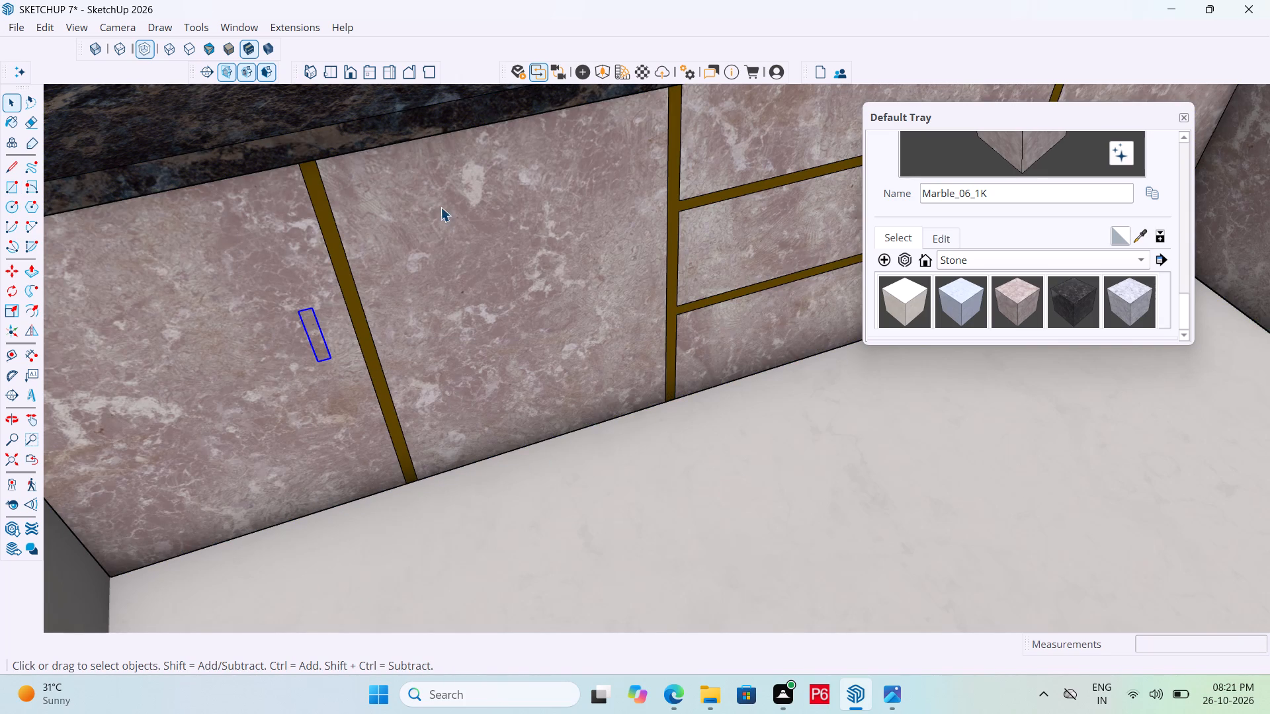
Paint the face inside the handle group with the metal material Metal_06_1K.
{"action": "left_click", "coordinate": [1014, 266]}
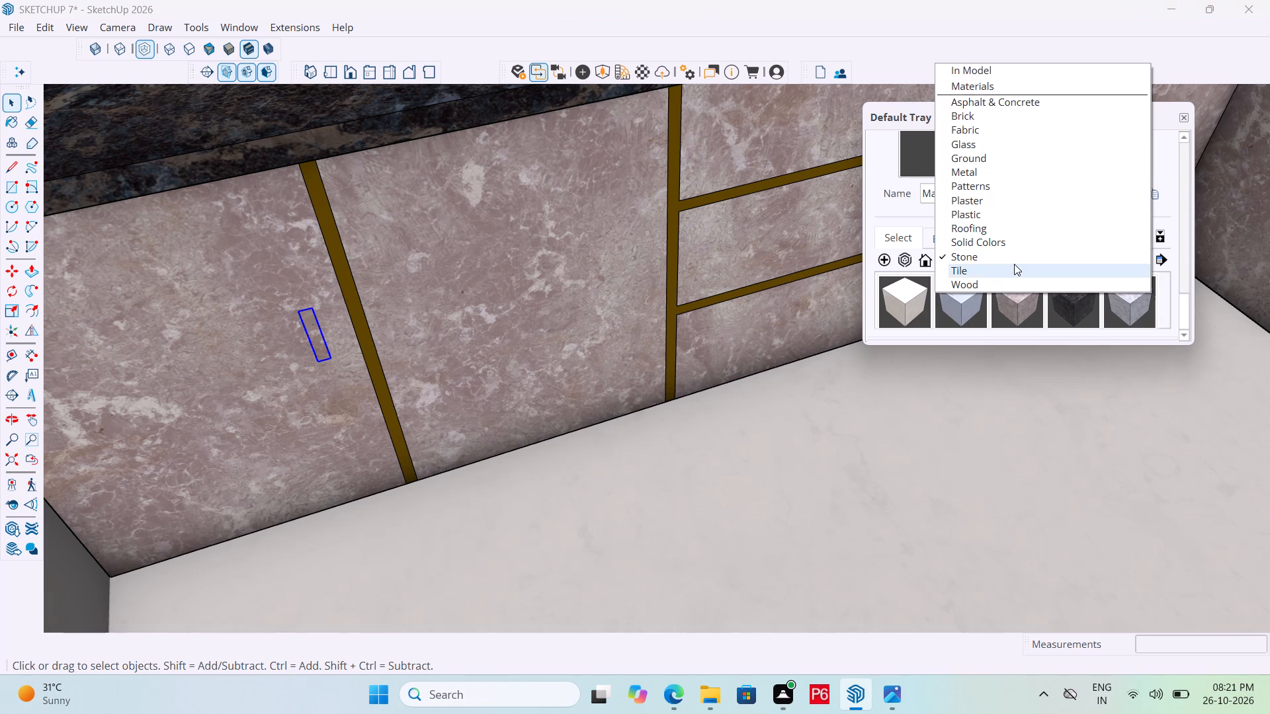
{"action": "left_click", "coordinate": [989, 173]}
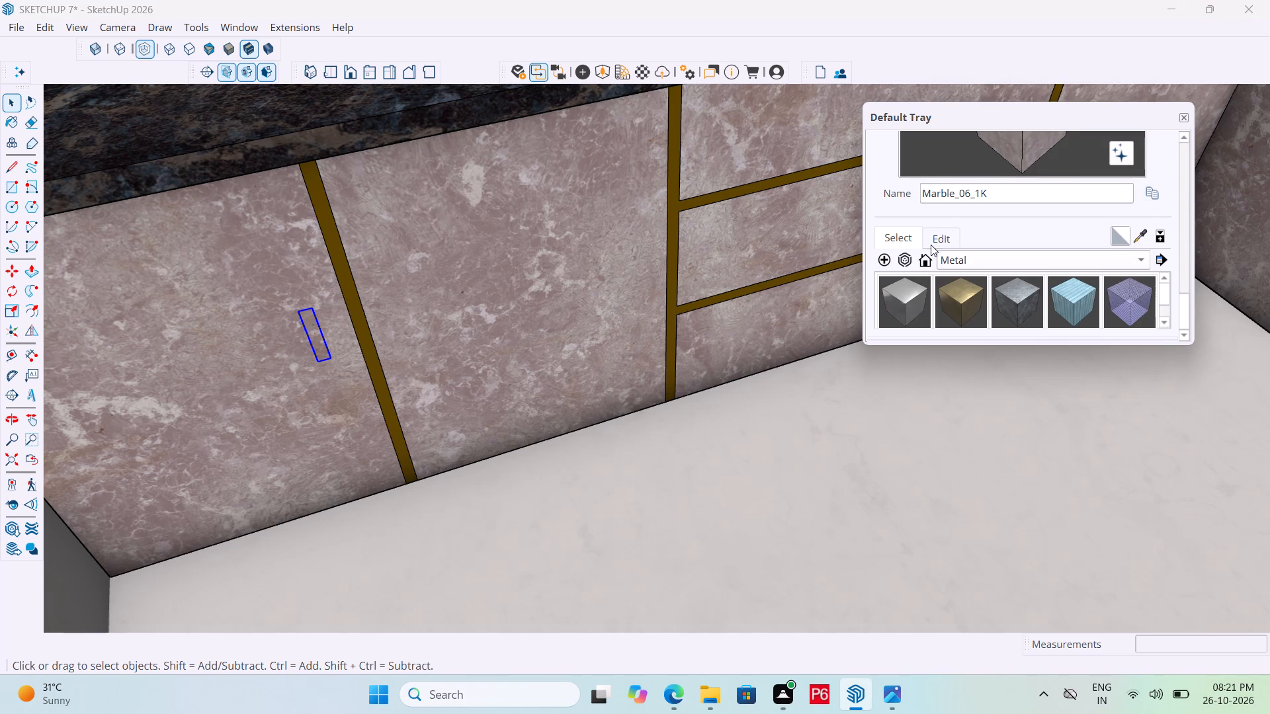
{"action": "left_click", "coordinate": [900, 290]}
{"action": "left_click", "coordinate": [307, 327]}
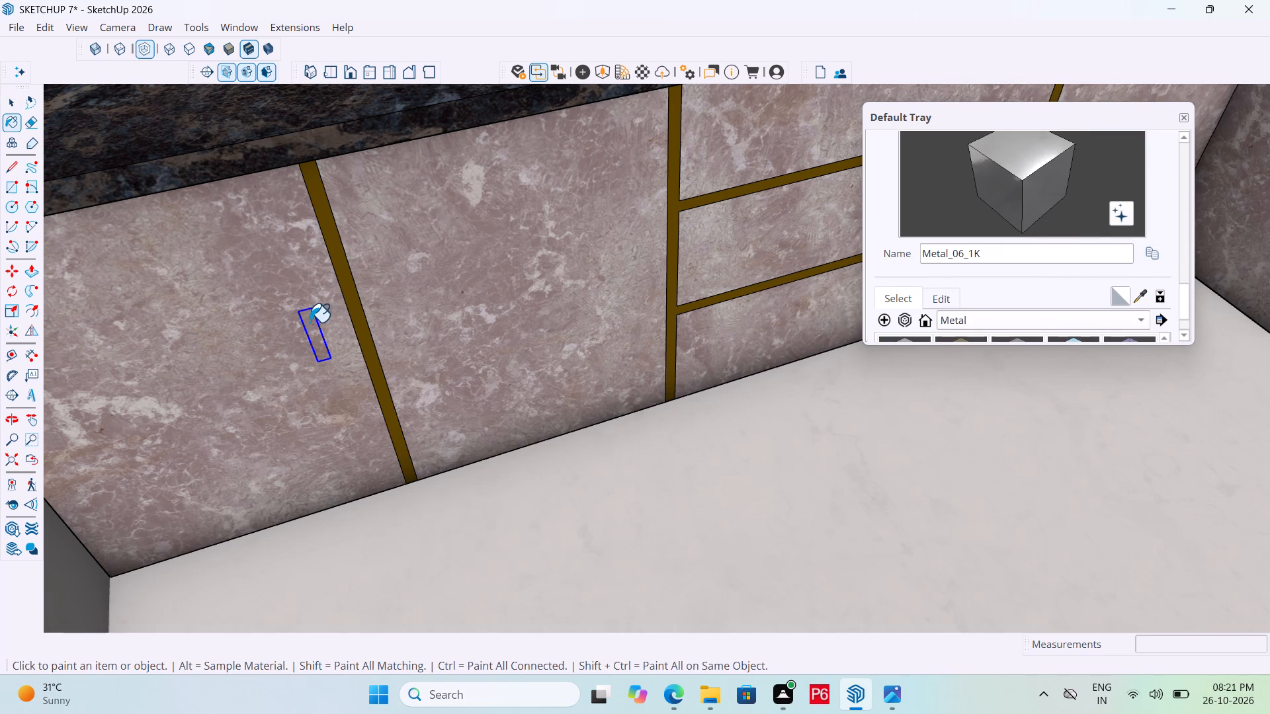
{"action": "double_click", "coordinate": [313, 318]}
{"action": "scroll", "coordinate": [325, 379], "scroll_direction": "up", "scroll_amount": 8}
{"action": "key", "text": "space"}
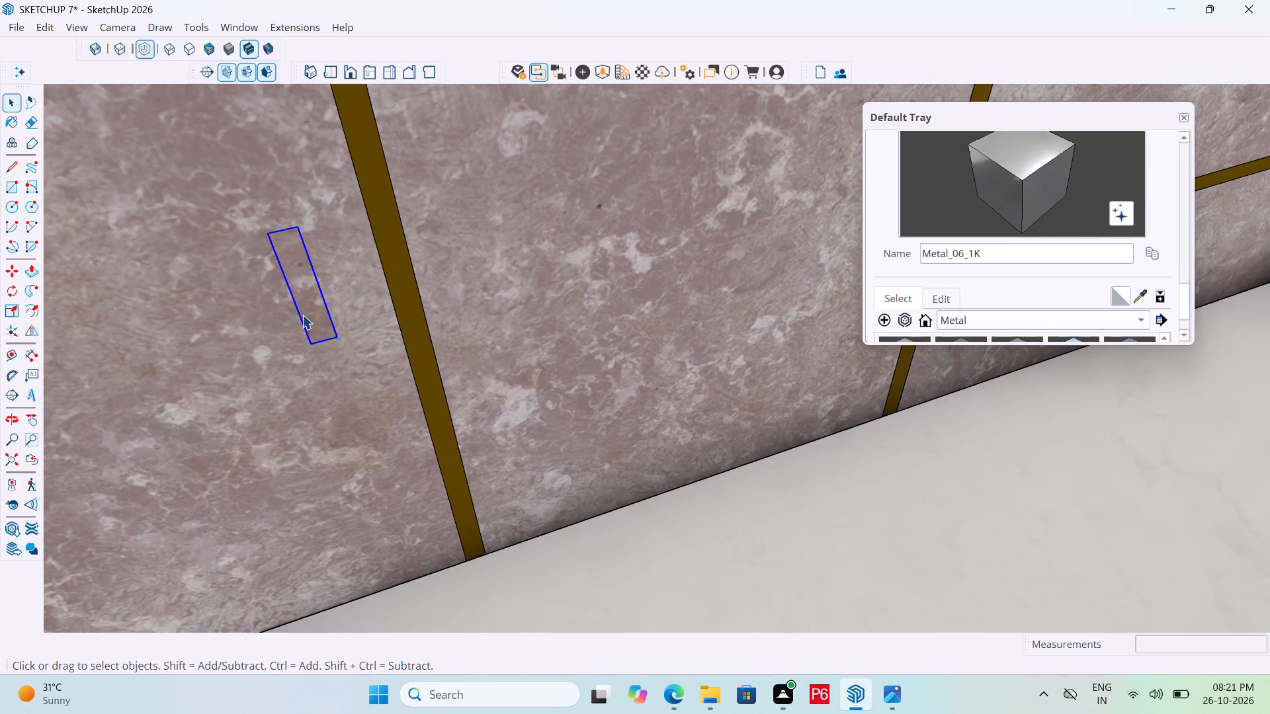
{"action": "left_click", "coordinate": [302, 315]}
{"action": "double_click", "coordinate": [303, 274]}
{"action": "left_click", "coordinate": [299, 268]}
{"action": "scroll", "coordinate": [949, 293], "scroll_direction": "down", "scroll_amount": 1}
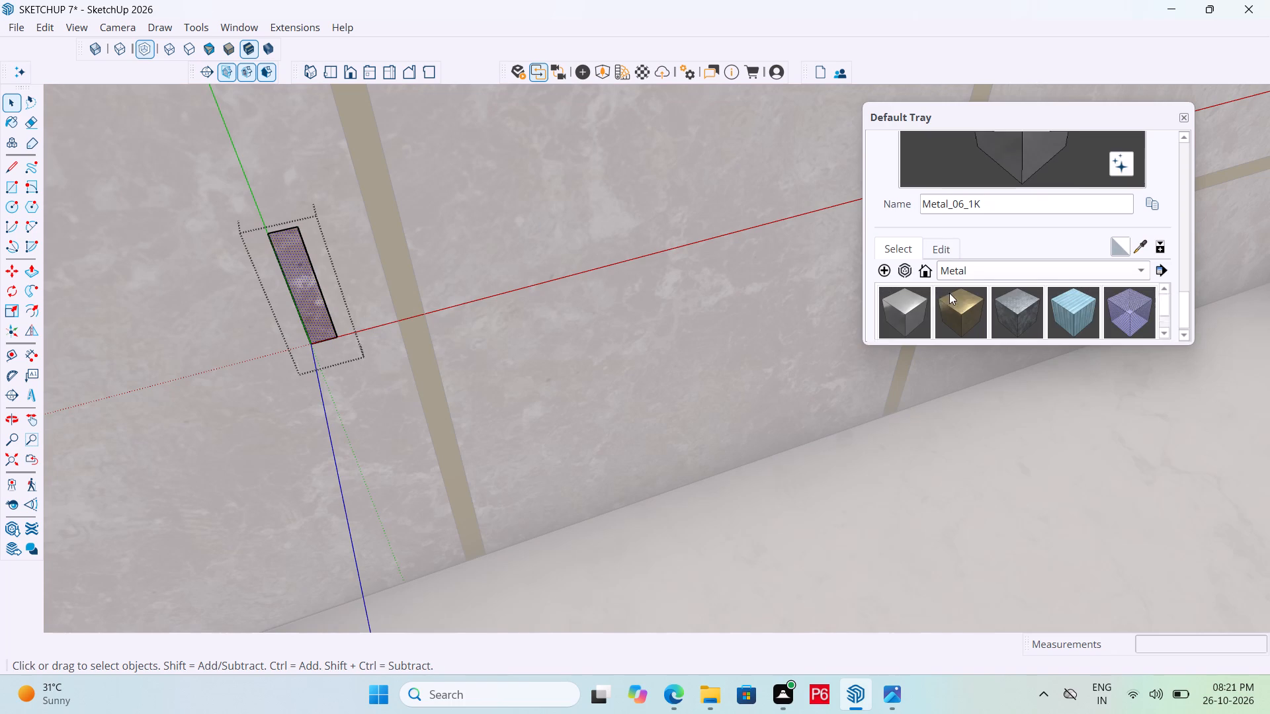
{"action": "scroll", "coordinate": [949, 293], "scroll_direction": "down", "scroll_amount": 1}
{"action": "left_click_drag", "start_coordinate": [904, 301], "coordinate": [897, 301]}
{"action": "left_click", "coordinate": [306, 294]}
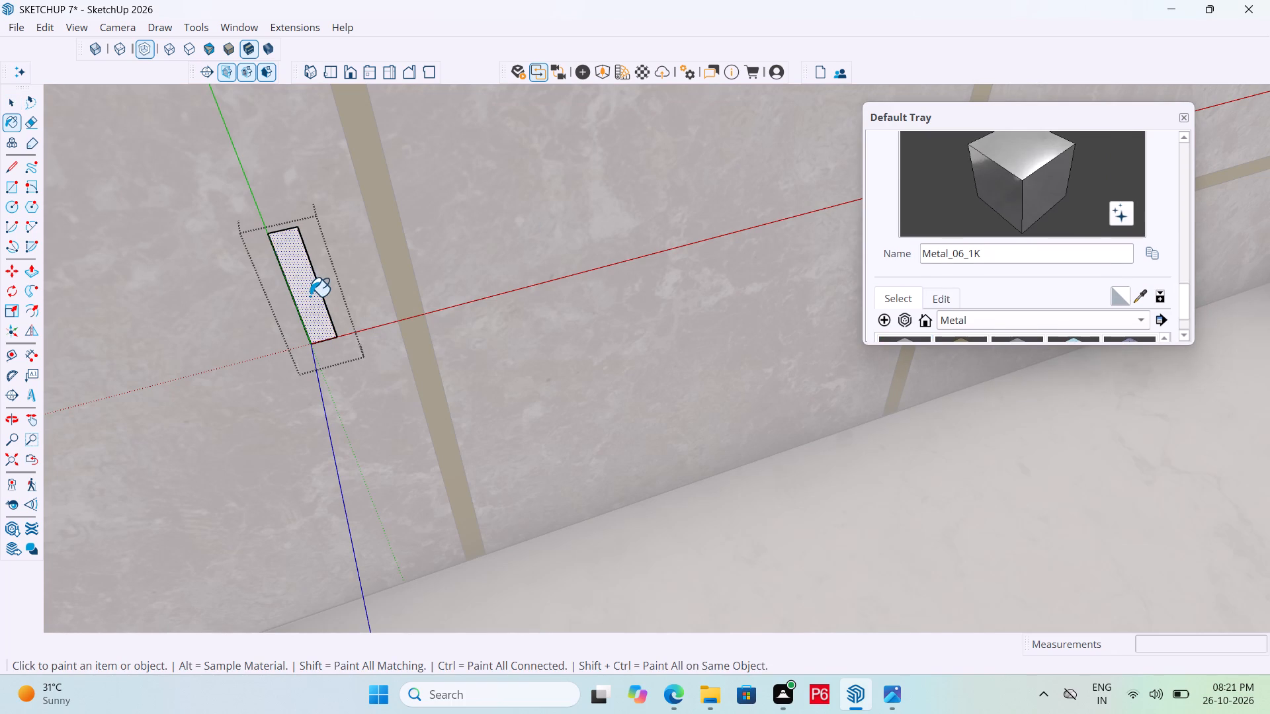
Extrude the handle face outward from the panel by about 5/16" and exit the group.
{"action": "key", "text": "p"}
{"action": "left_click", "coordinate": [310, 300]}
{"action": "middle_click_drag", "start_coordinate": [362, 296], "coordinate": [38, 317]}
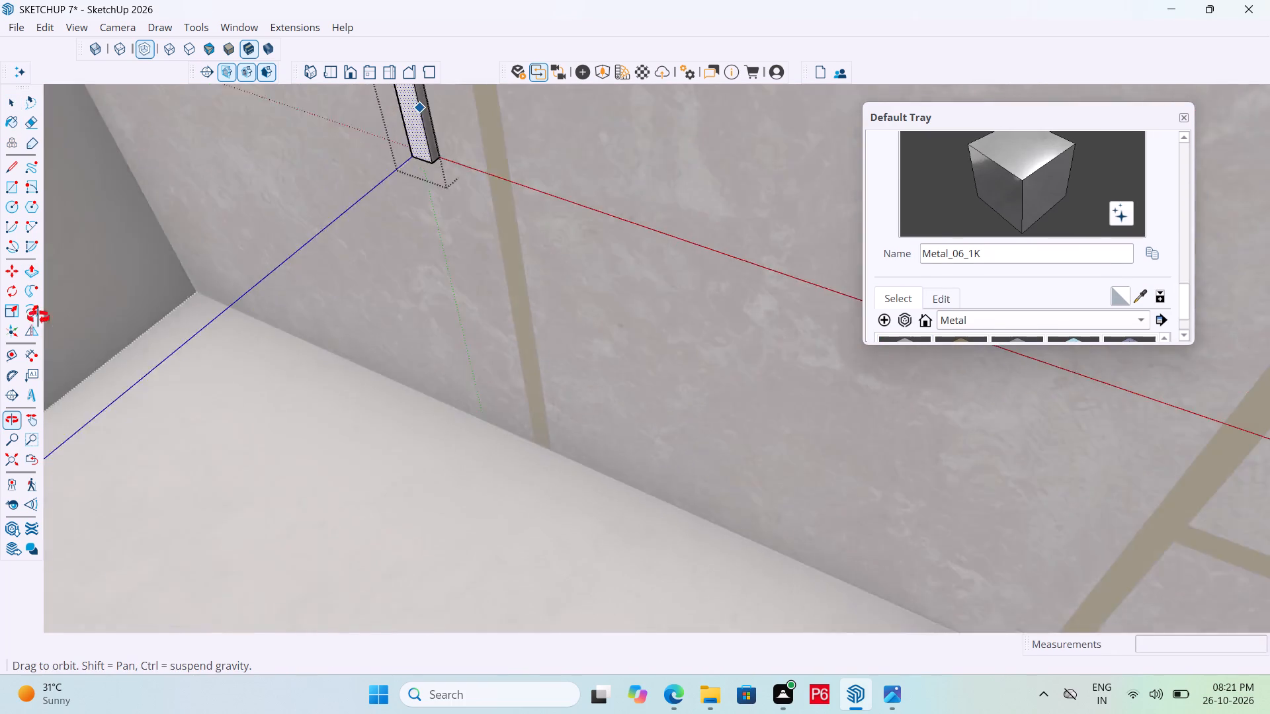
{"action": "middle_click_drag", "start_coordinate": [38, 317], "coordinate": [28, 318]}
{"action": "scroll", "coordinate": [184, 377], "scroll_direction": "down", "scroll_amount": 4}
{"action": "scroll", "coordinate": [335, 204], "scroll_direction": "up", "scroll_amount": 6}
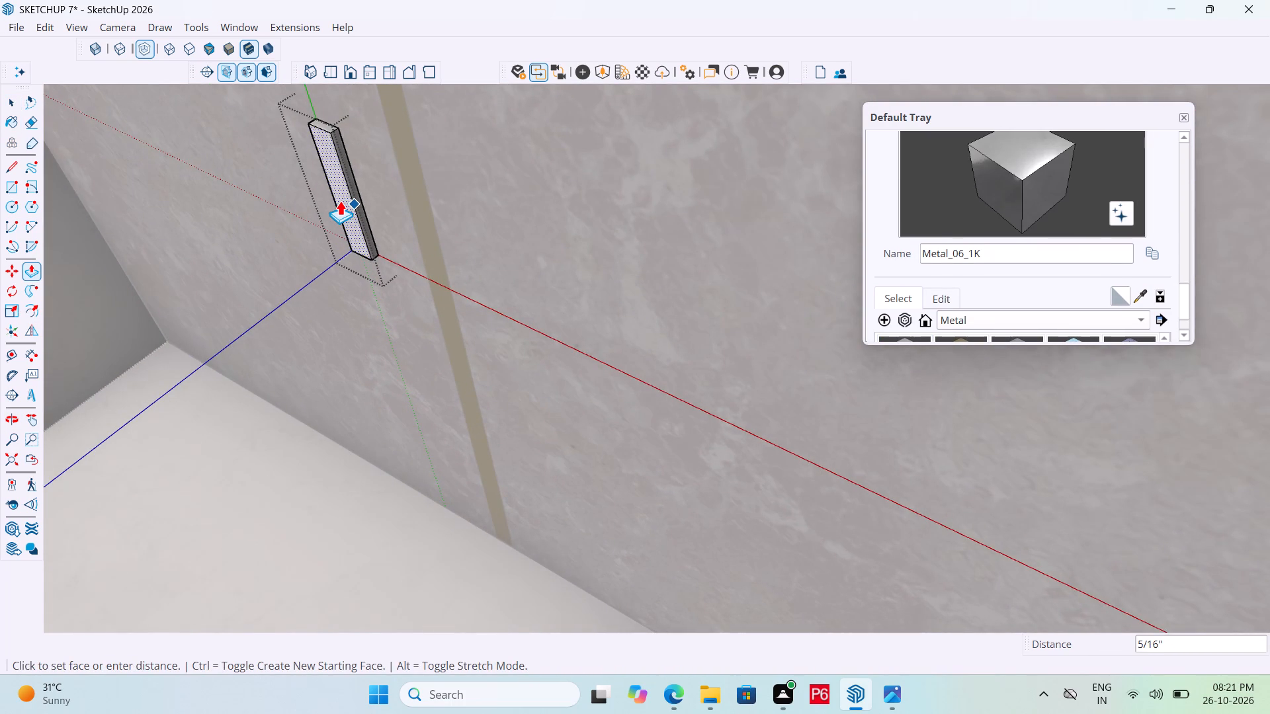
{"action": "left_click", "coordinate": [339, 197]}
{"action": "scroll", "coordinate": [424, 187], "scroll_direction": "down", "scroll_amount": 5}
{"action": "key", "text": "space"}
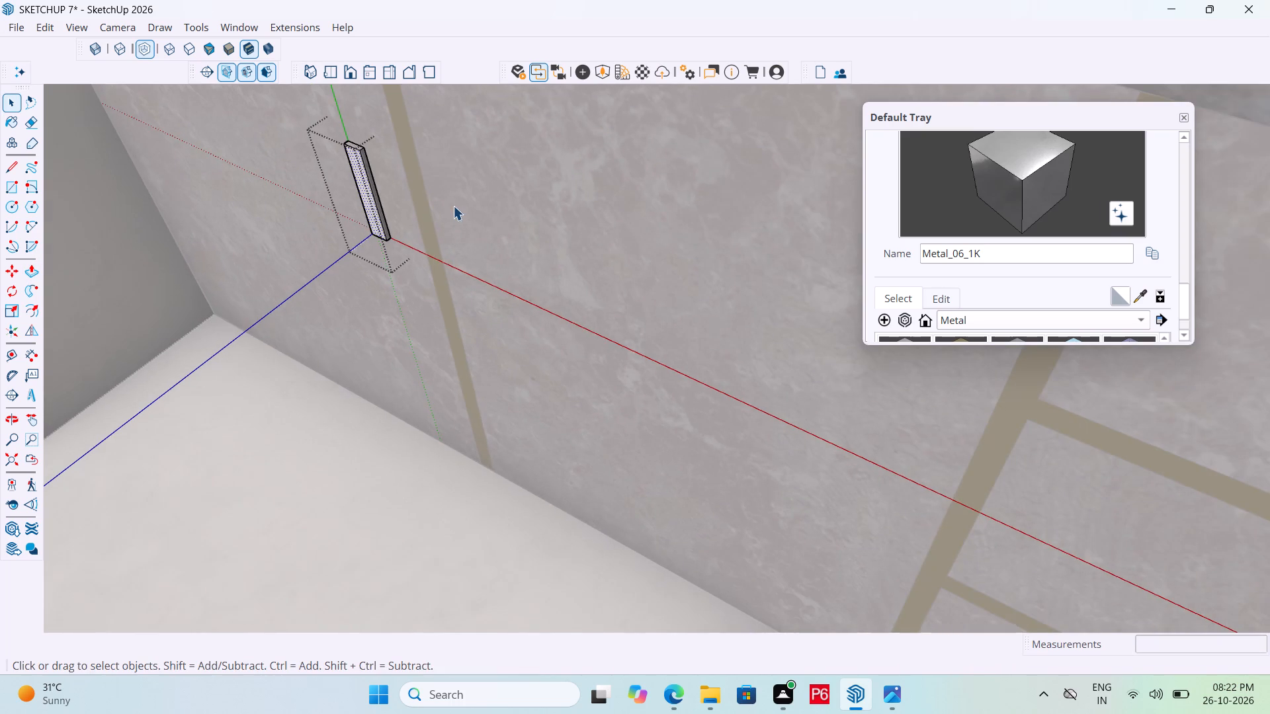
{"action": "left_click", "coordinate": [456, 206]}
Save the model with the finished door handle.
{"action": "middle_click_drag", "start_coordinate": [476, 219], "coordinate": [554, 203]}
{"action": "key", "text": "ctrl+s"}
{"action": "key", "text": "ctrl+s"}
{"action": "key", "text": "ctrl+s"}
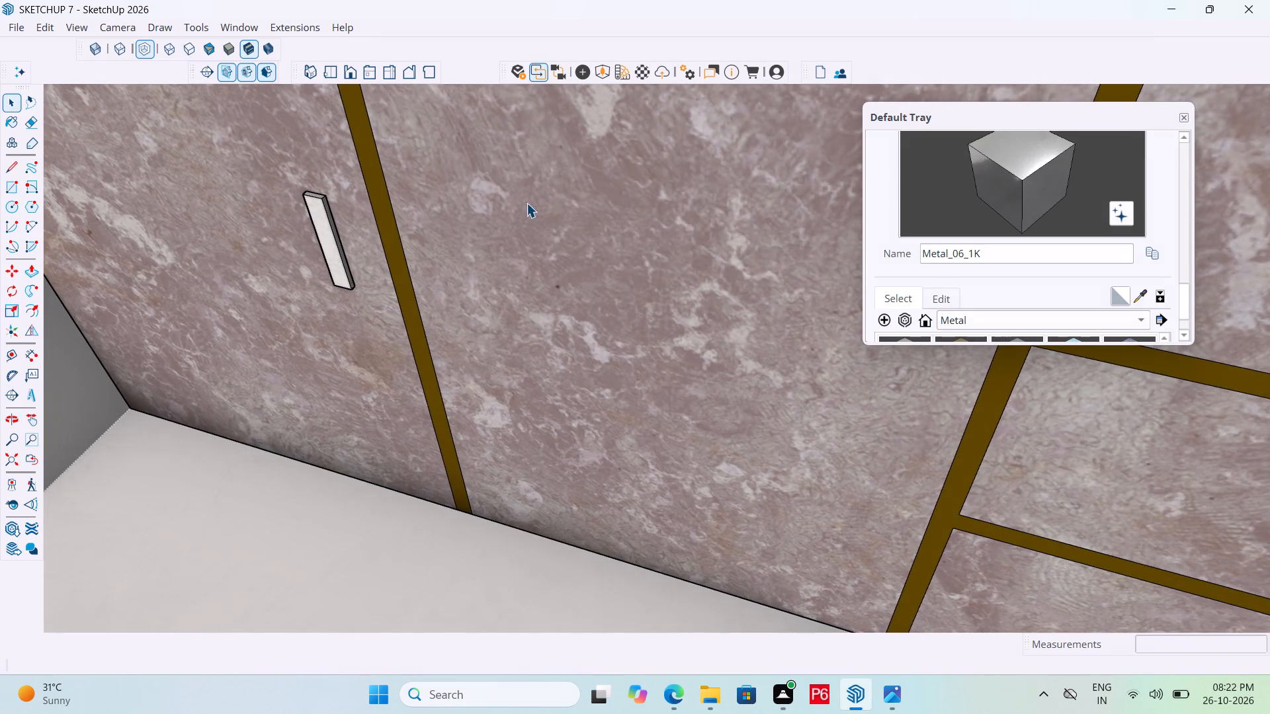
{"action": "key", "text": "ctrl+s"}
{"action": "key", "text": "ctrl+s"}
{"action": "key", "text": "ctrl+s"}
{"action": "key", "text": "ctrl+s"}
{"action": "key", "text": "ctrl+s"}
Copy the handle about 6" across the vertical gap onto the adjoining door panel.
{"action": "scroll", "coordinate": [520, 184], "scroll_direction": "down", "scroll_amount": 2}
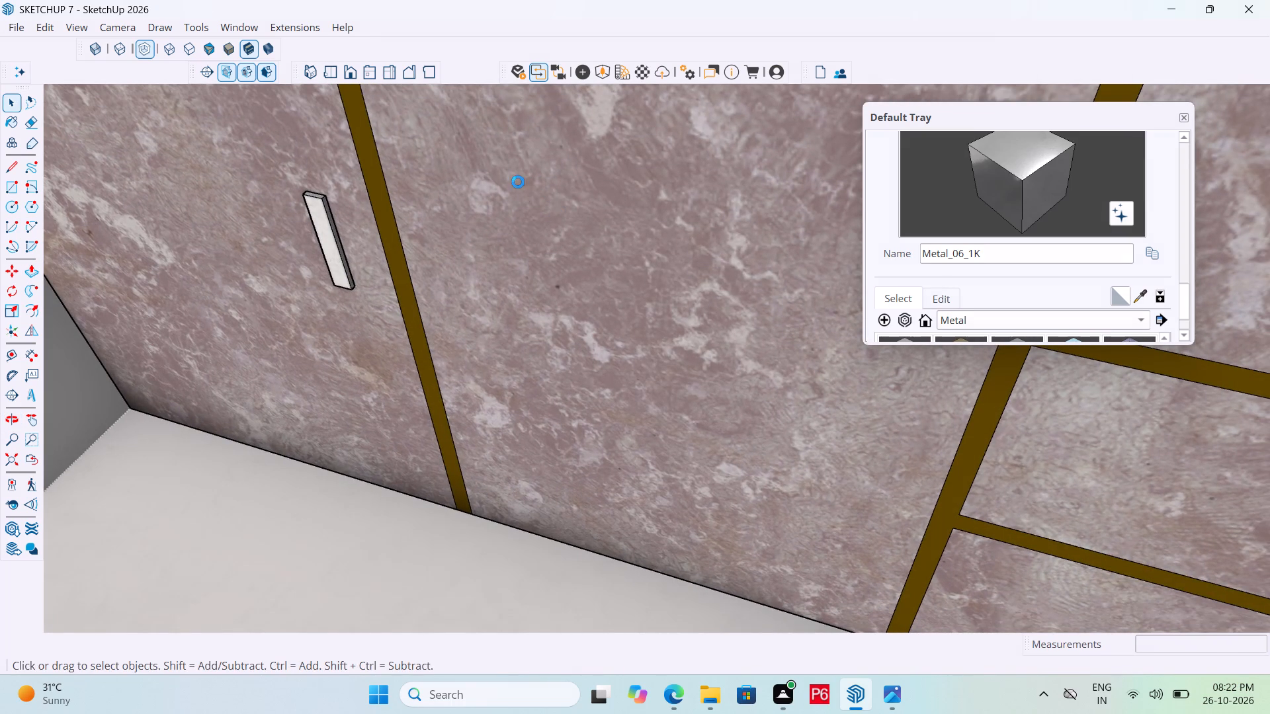
{"action": "scroll", "coordinate": [518, 182], "scroll_direction": "down", "scroll_amount": 6}
{"action": "scroll", "coordinate": [583, 188], "scroll_direction": "down", "scroll_amount": 5}
{"action": "scroll", "coordinate": [474, 192], "scroll_direction": "up", "scroll_amount": 2}
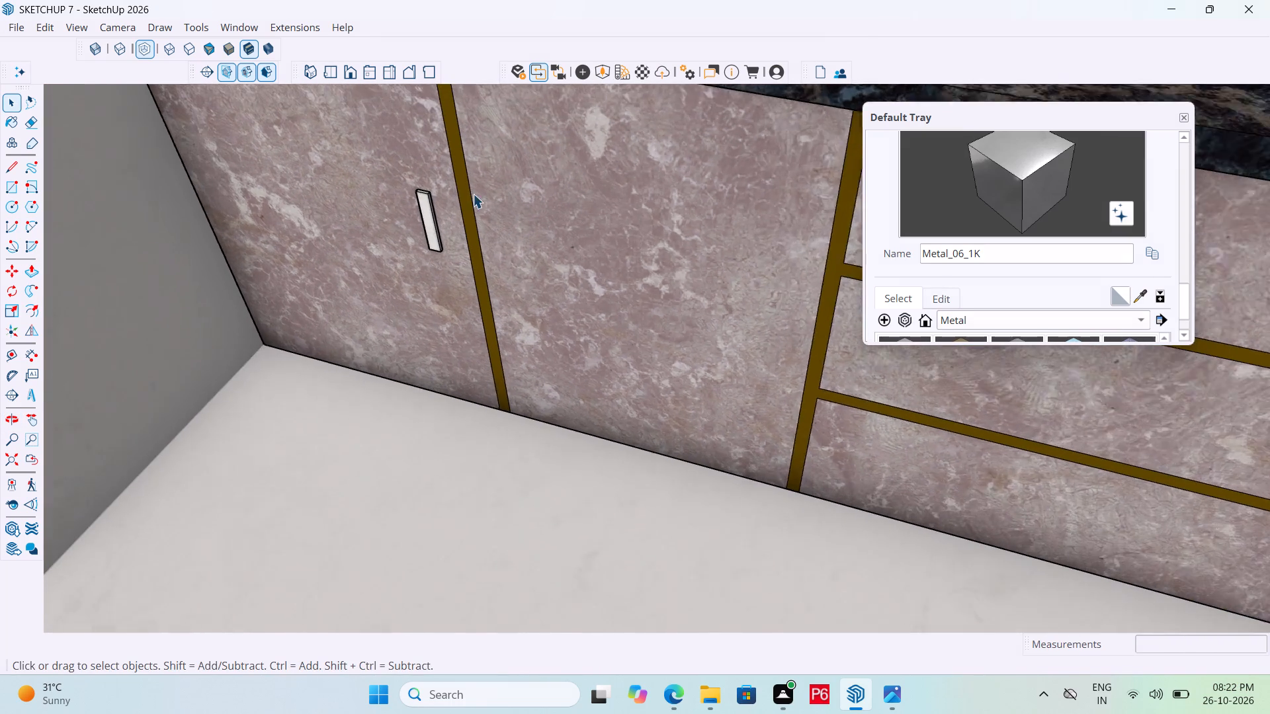
{"action": "scroll", "coordinate": [473, 194], "scroll_direction": "up", "scroll_amount": 2}
{"action": "left_click", "coordinate": [420, 249]}
{"action": "scroll", "coordinate": [450, 268], "scroll_direction": "up", "scroll_amount": 20}
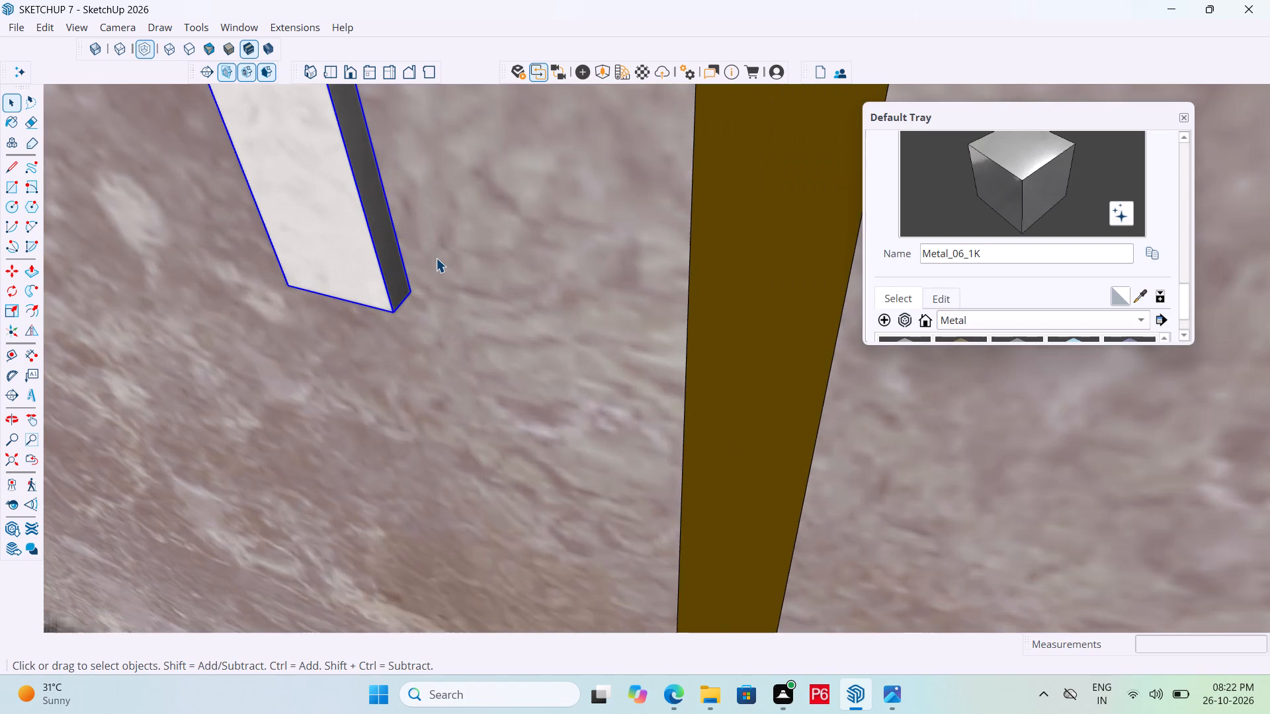
{"action": "key", "text": "m"}
{"action": "left_click", "coordinate": [416, 295]}
{"action": "scroll", "coordinate": [460, 283], "scroll_direction": "down", "scroll_amount": 6}
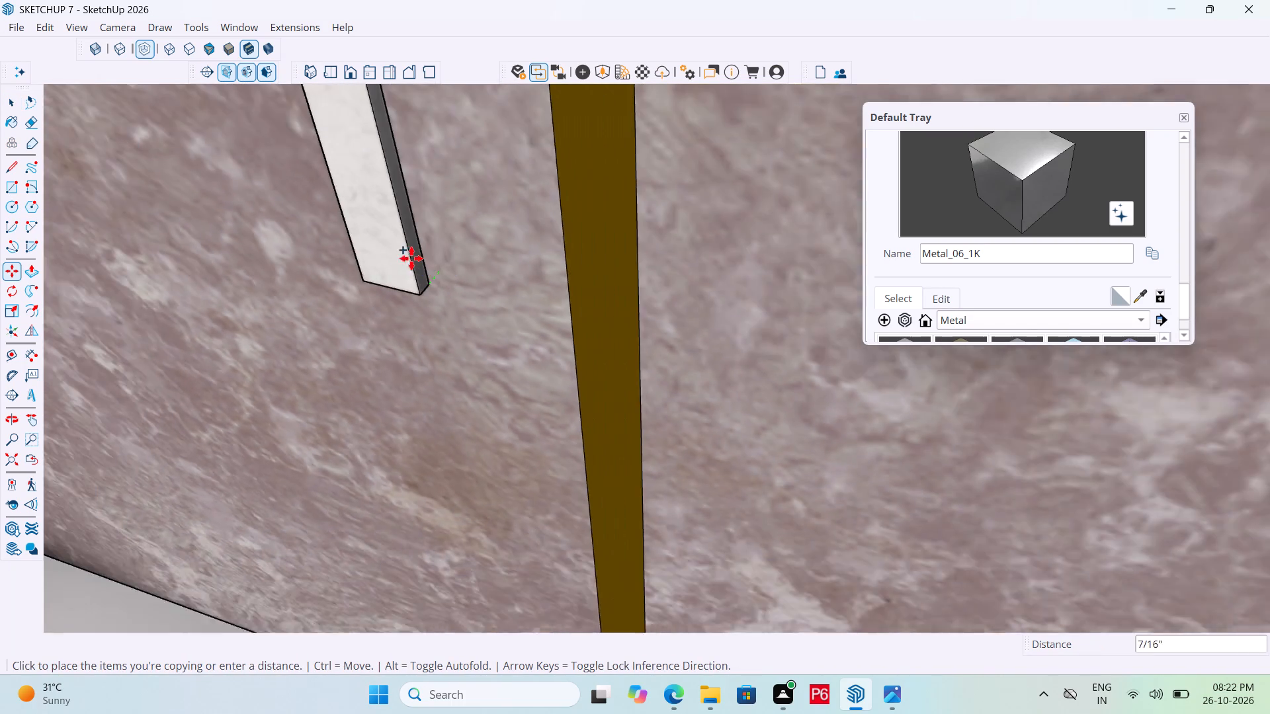
{"action": "scroll", "coordinate": [411, 258], "scroll_direction": "down", "scroll_amount": 8}
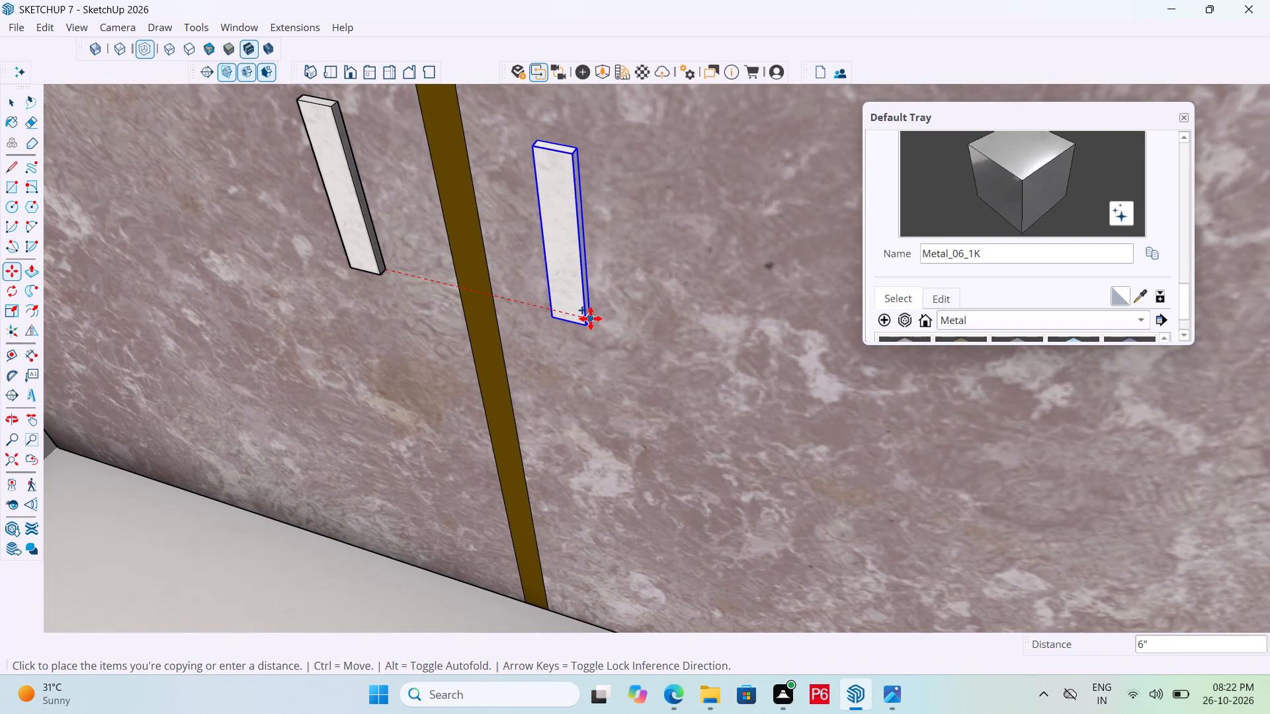
{"action": "left_click", "coordinate": [598, 319]}
{"action": "scroll", "coordinate": [312, 303], "scroll_direction": "down", "scroll_amount": 5}
{"action": "middle_click_drag", "start_coordinate": [613, 383], "coordinate": [768, 348]}
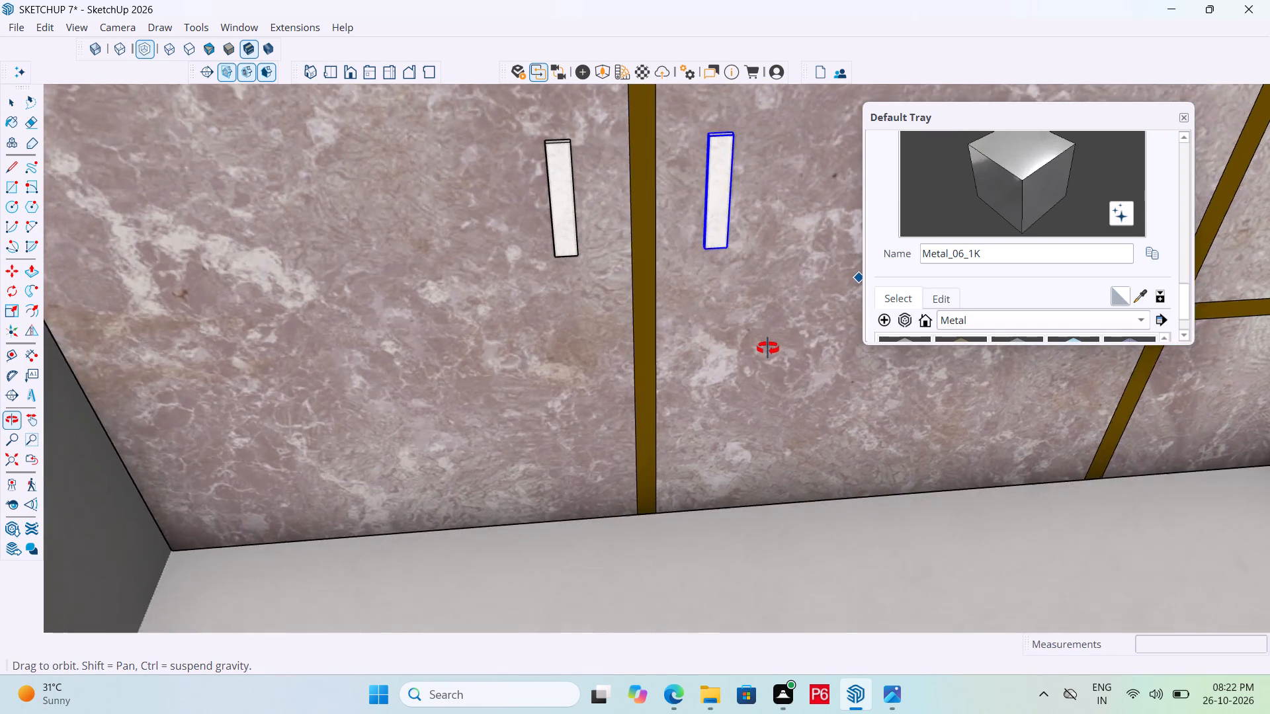
{"action": "middle_click_drag", "start_coordinate": [768, 348], "coordinate": [721, 348]}
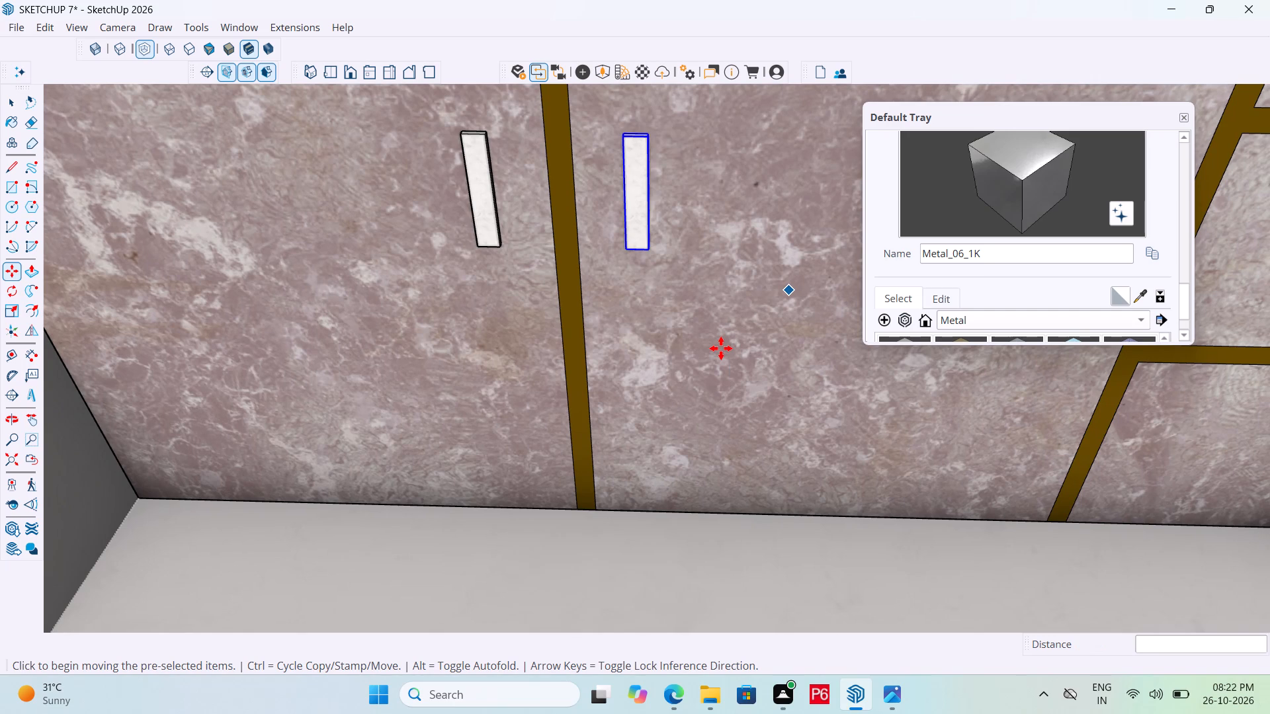
Close the Default Tray.
{"action": "scroll", "coordinate": [528, 264], "scroll_direction": "down", "scroll_amount": 3}
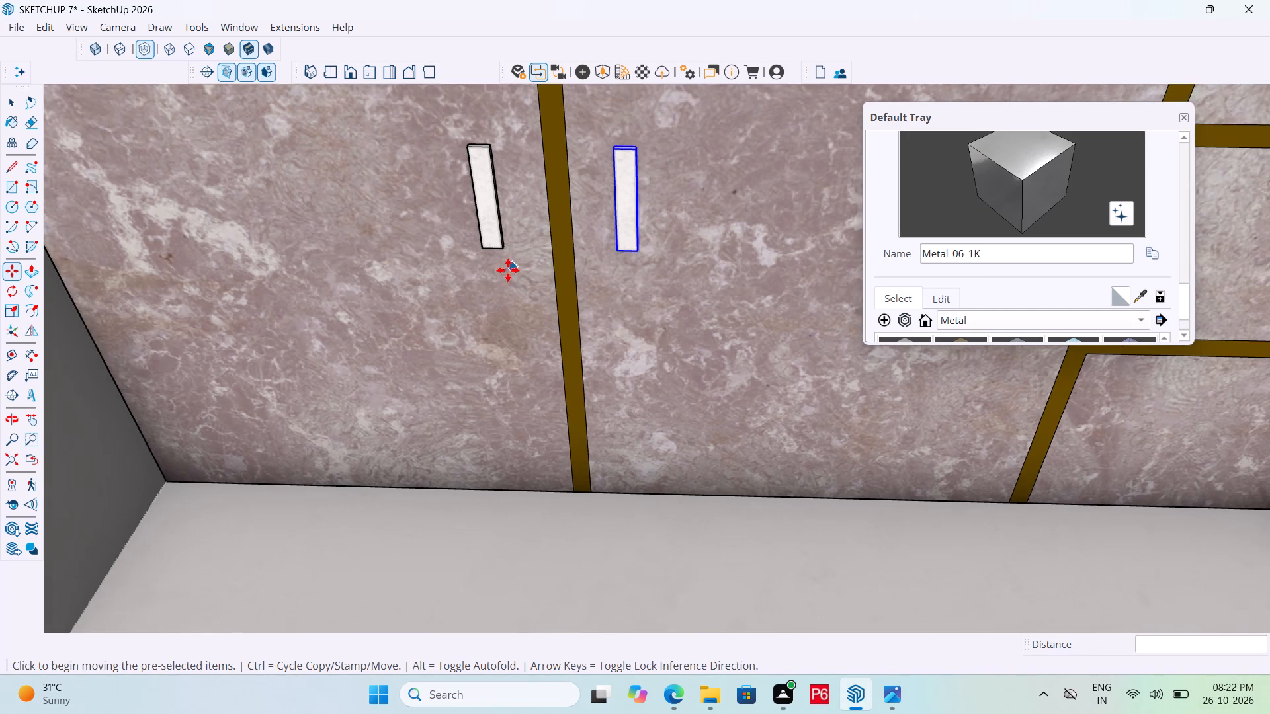
{"action": "scroll", "coordinate": [434, 281], "scroll_direction": "down", "scroll_amount": 4}
{"action": "middle_click_drag", "start_coordinate": [618, 294], "coordinate": [550, 303]}
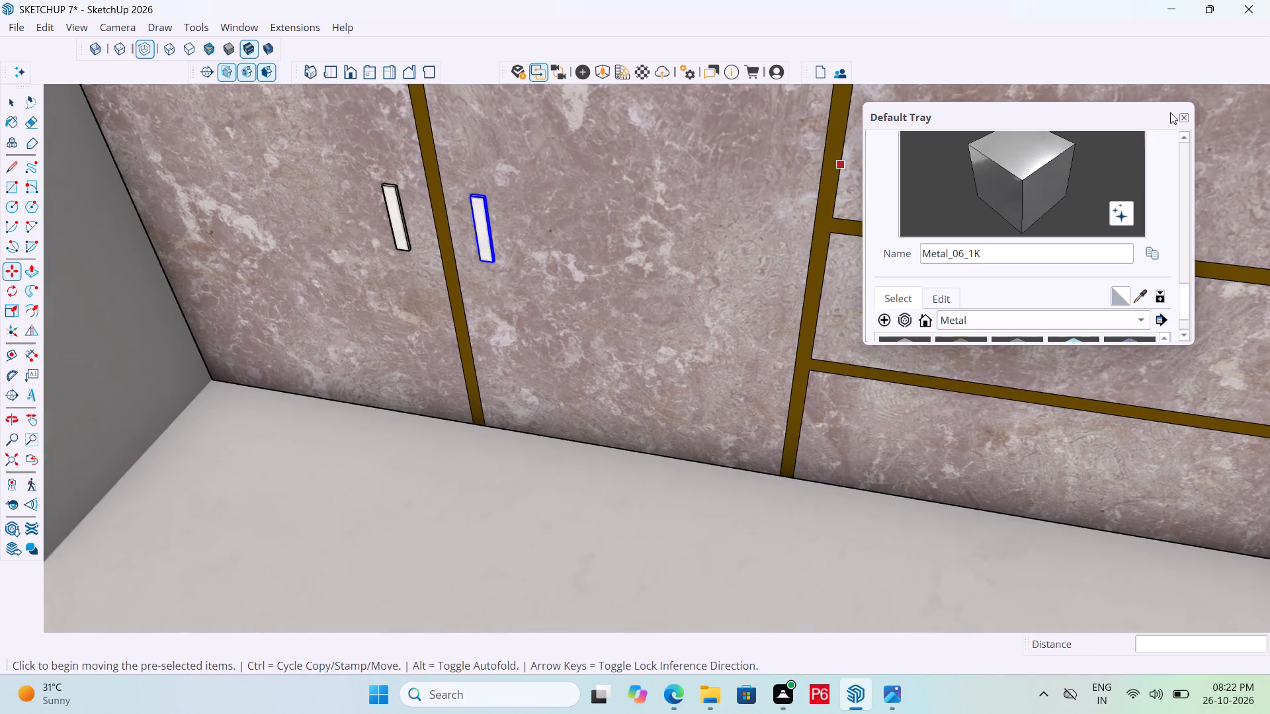
{"action": "left_click", "coordinate": [1185, 120]}
Save the model with the pair of door handles.
{"action": "middle_click_drag", "start_coordinate": [701, 248], "coordinate": [639, 235]}
{"action": "key", "text": "ctrl+s"}
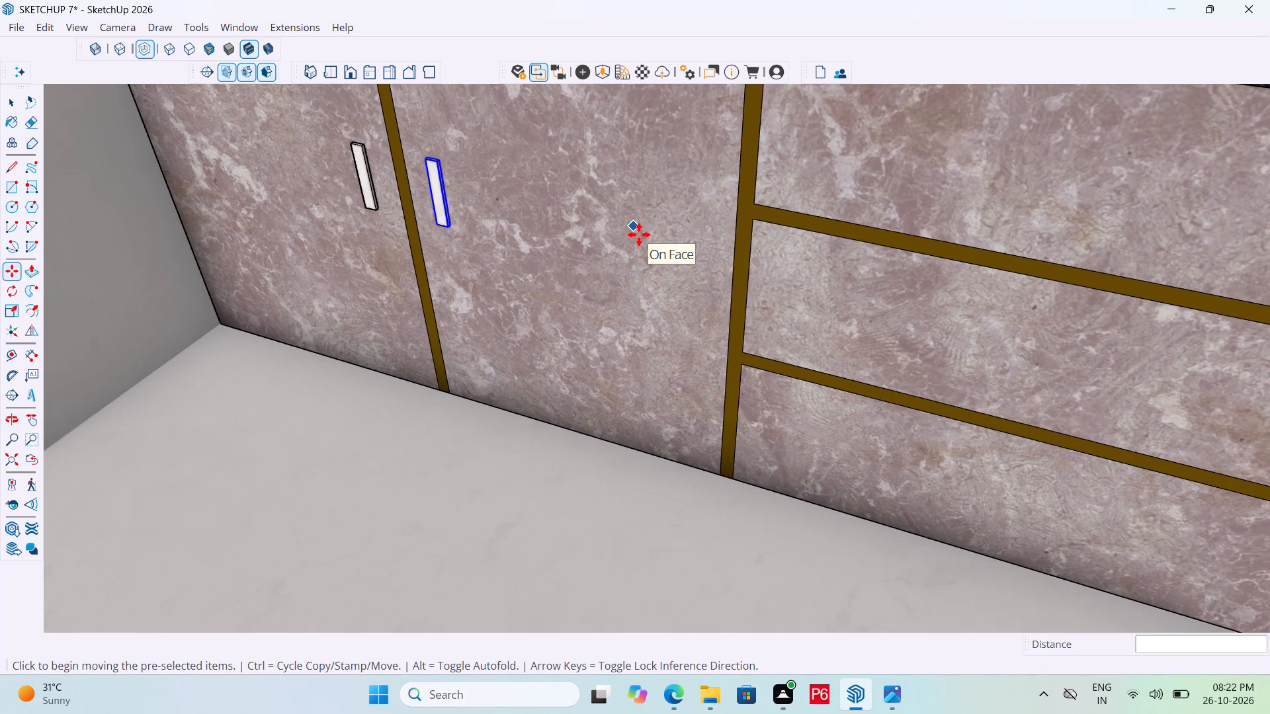
{"action": "key", "text": "ctrl+s"}
{"action": "key", "text": "ctrl+s"}
{"action": "key", "text": "ctrl+s"}
{"action": "key", "text": "ctrl+s"}
{"action": "key", "text": "ctrl+s"}
{"action": "key", "text": "ctrl+s"}
{"action": "key", "text": "ctrl+s"}
{"action": "key", "text": "ctrl+s"}
Clear the selection and look over the whole counter front with its pair of door handles.
{"action": "scroll", "coordinate": [613, 237], "scroll_direction": "down", "scroll_amount": 4}
{"action": "key", "text": "space"}
{"action": "left_click", "coordinate": [439, 443]}
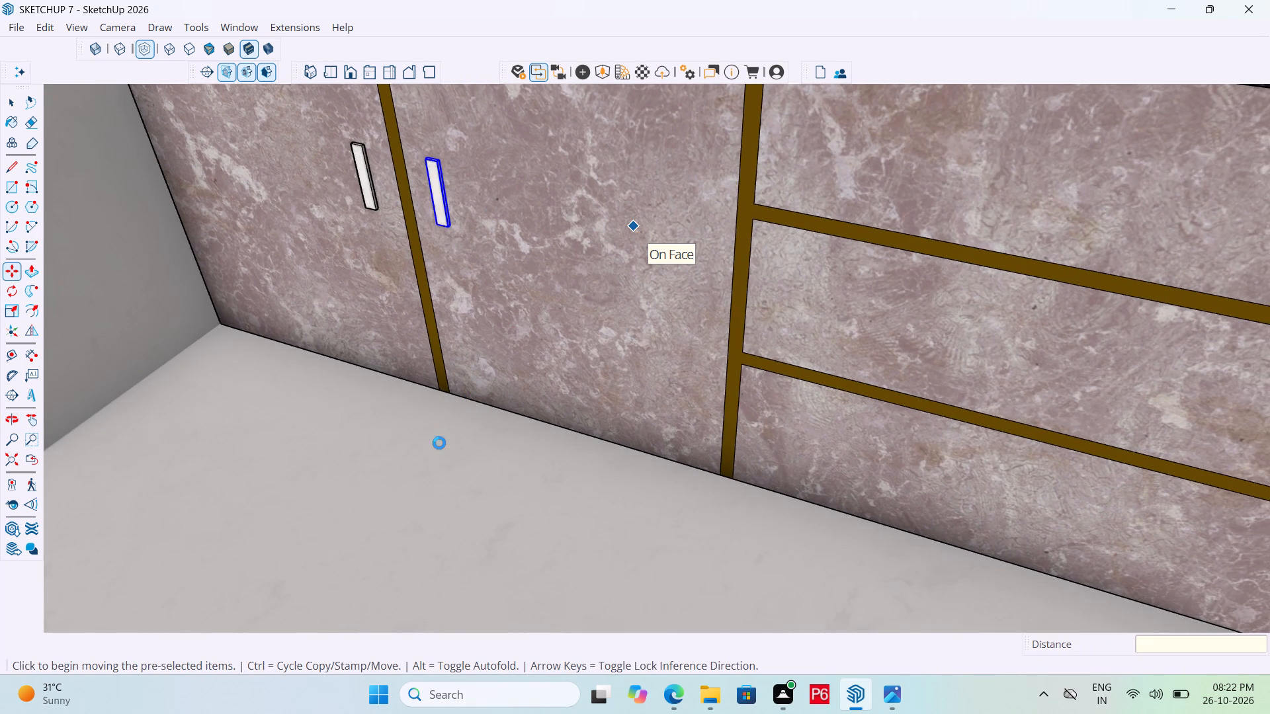
{"action": "key", "text": "space"}
{"action": "key", "text": "space"}
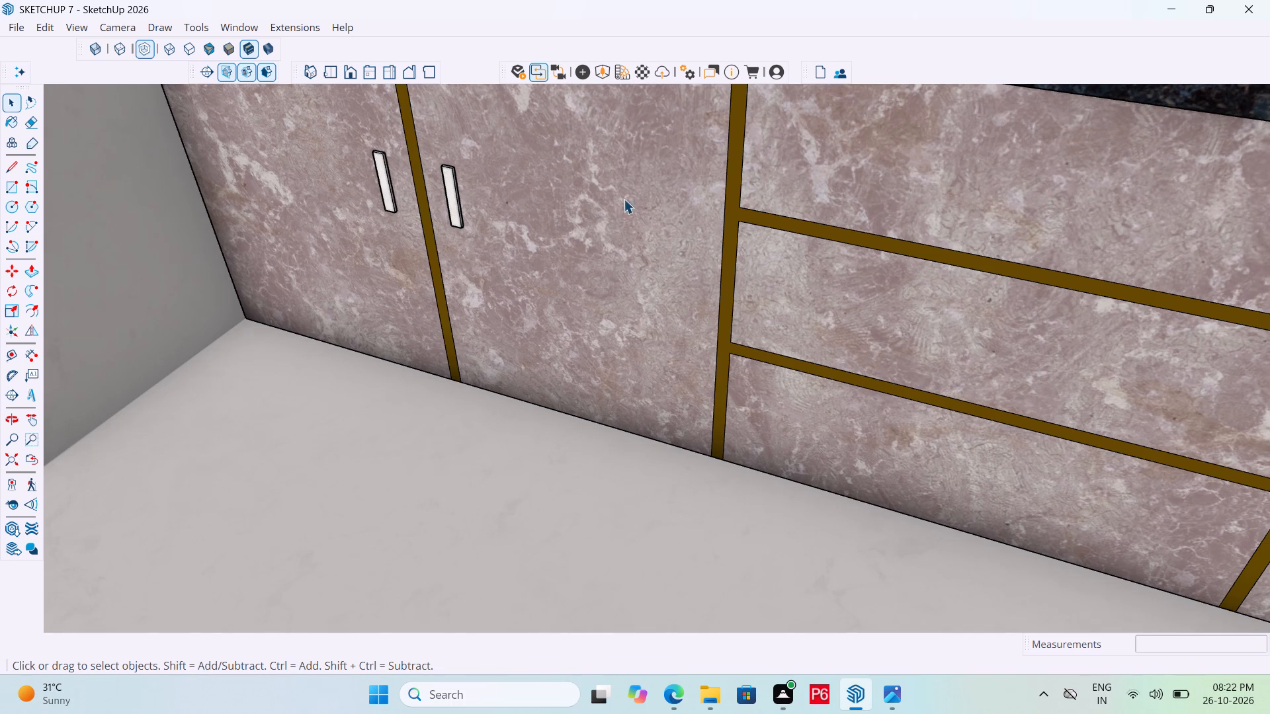
{"action": "scroll", "coordinate": [298, 380], "scroll_direction": "down", "scroll_amount": 5}
{"action": "middle_click_drag", "start_coordinate": [596, 407], "coordinate": [577, 385]}
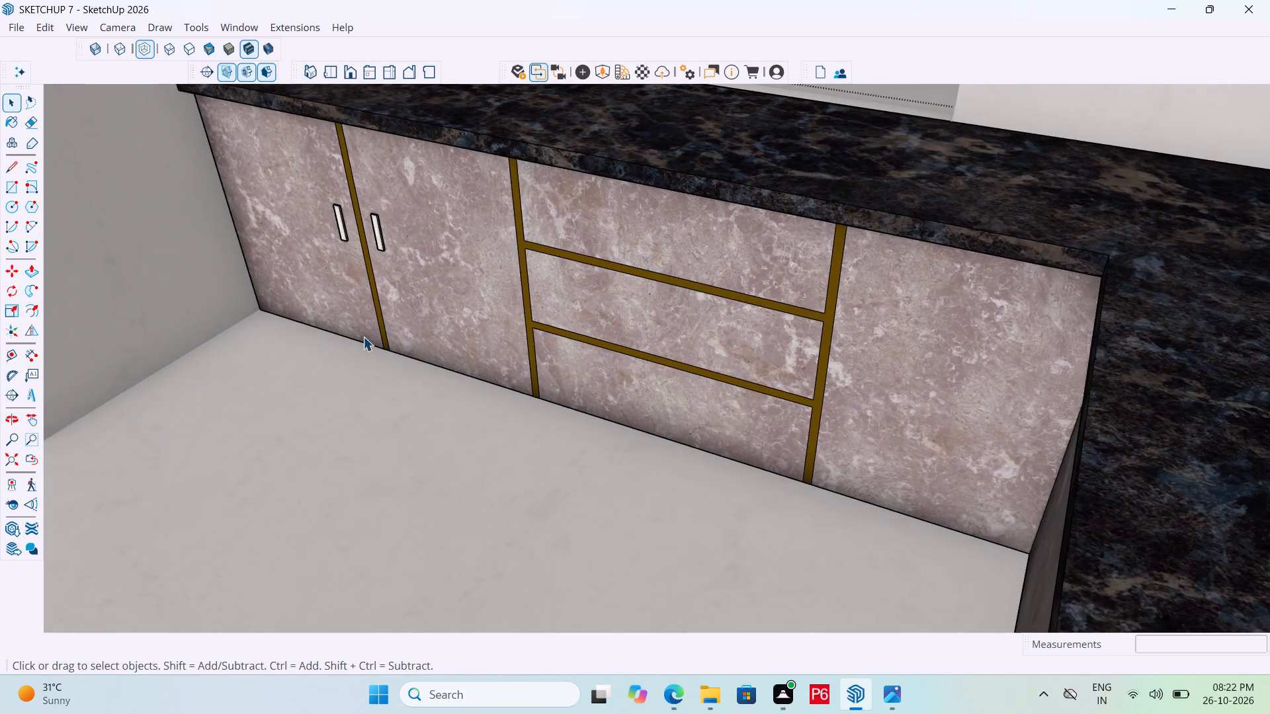
{"action": "scroll", "coordinate": [322, 333], "scroll_direction": "down", "scroll_amount": 3}
{"action": "middle_click_drag", "start_coordinate": [489, 382], "coordinate": [537, 376]}
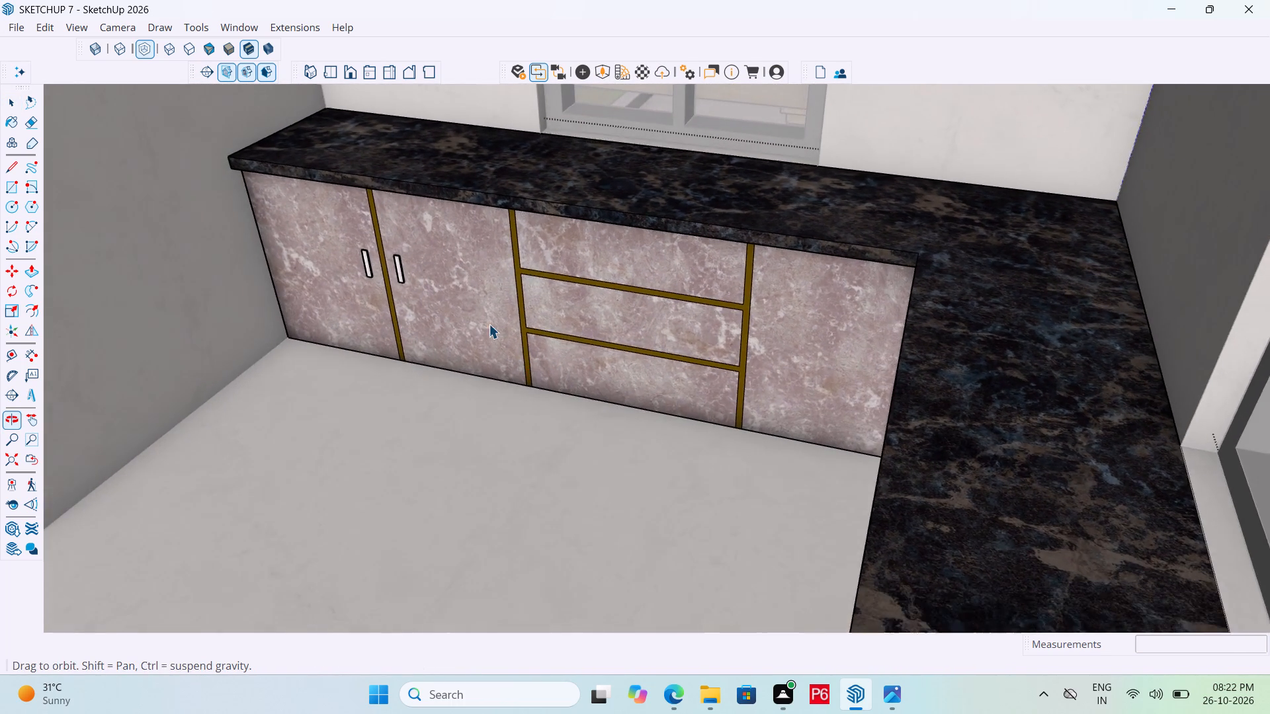
Copy the vertical handle beside the first gap about 5' 1" along the counter front onto the door panel beyond the drawers.
{"action": "scroll", "coordinate": [394, 286], "scroll_direction": "up", "scroll_amount": 6}
{"action": "middle_click", "coordinate": [394, 284]}
{"action": "left_click", "coordinate": [408, 257]}
{"action": "scroll", "coordinate": [423, 252], "scroll_direction": "up", "scroll_amount": 14}
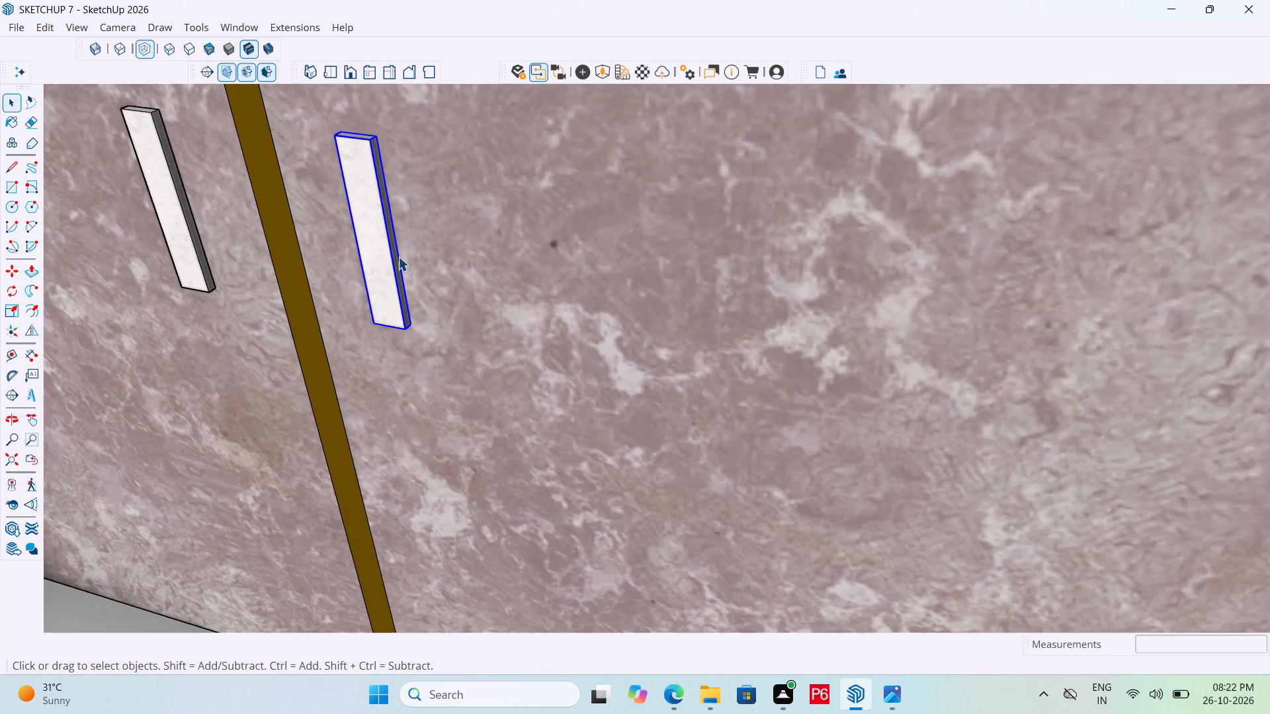
{"action": "scroll", "coordinate": [409, 267], "scroll_direction": "up", "scroll_amount": 3}
{"action": "key", "text": "m"}
{"action": "left_click", "coordinate": [424, 353]}
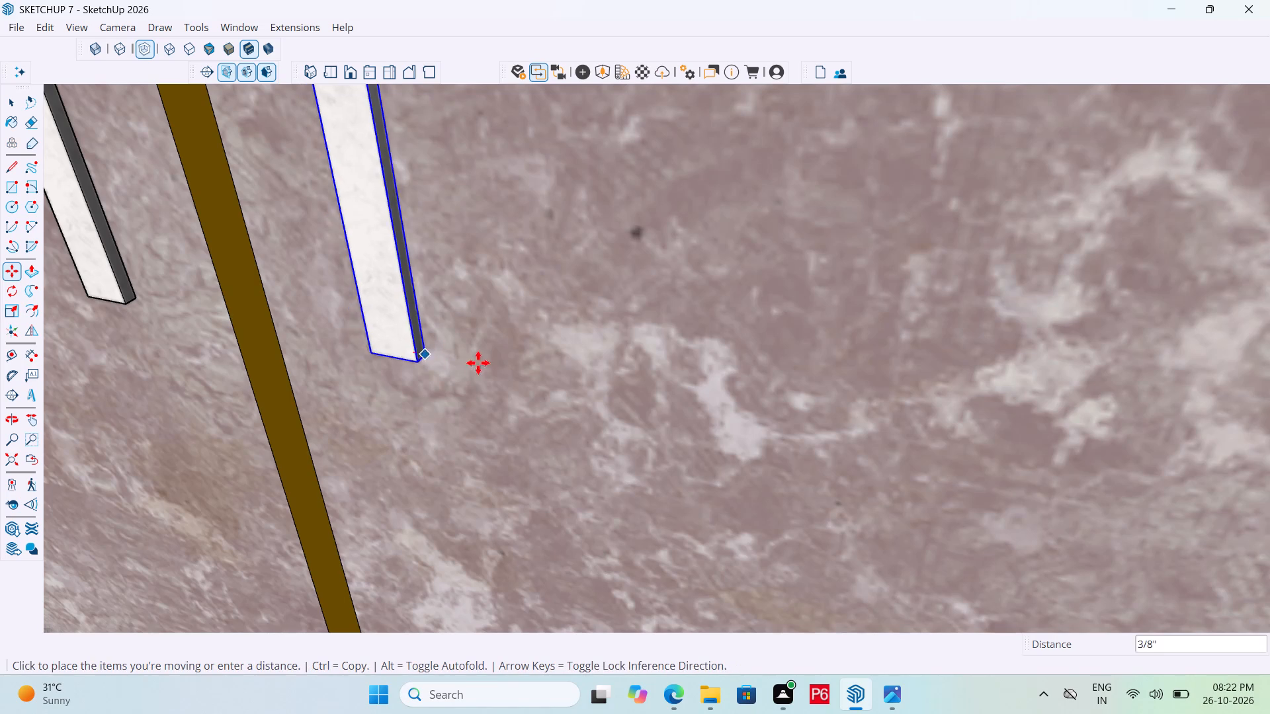
{"action": "scroll", "coordinate": [505, 354], "scroll_direction": "down", "scroll_amount": 8}
{"action": "scroll", "coordinate": [283, 303], "scroll_direction": "down", "scroll_amount": 14}
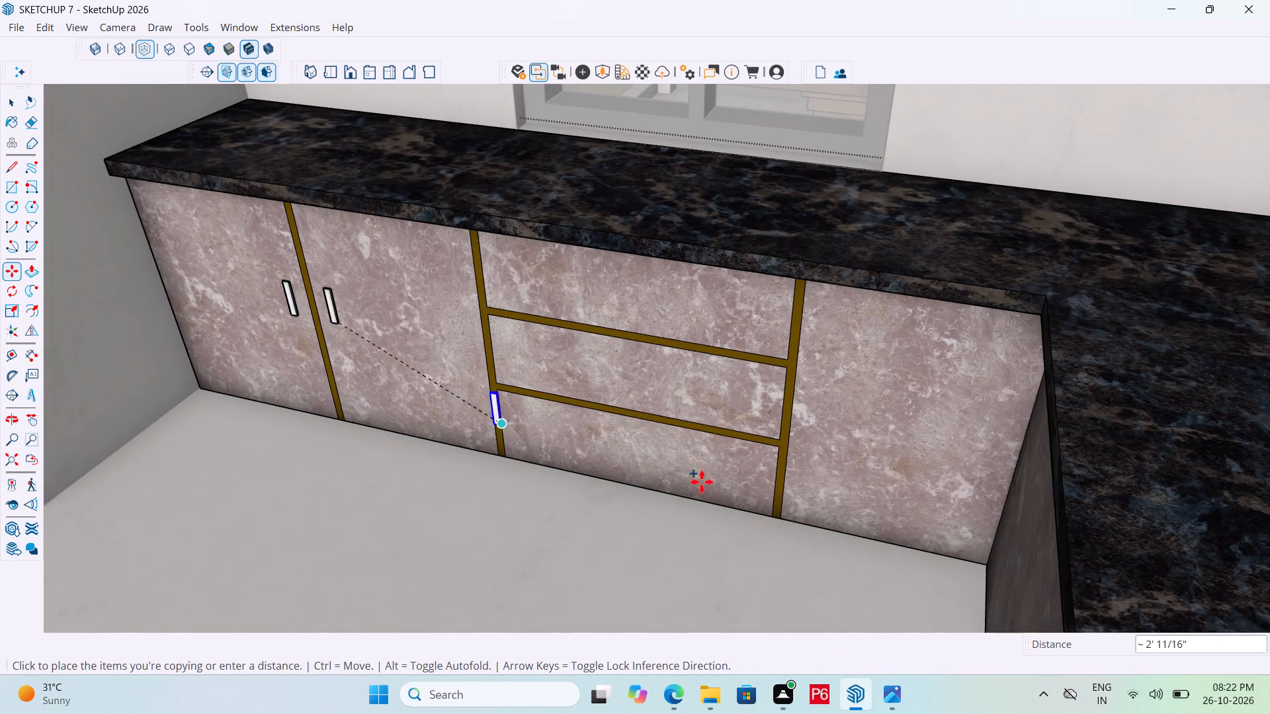
{"action": "scroll", "coordinate": [850, 440], "scroll_direction": "up", "scroll_amount": 7}
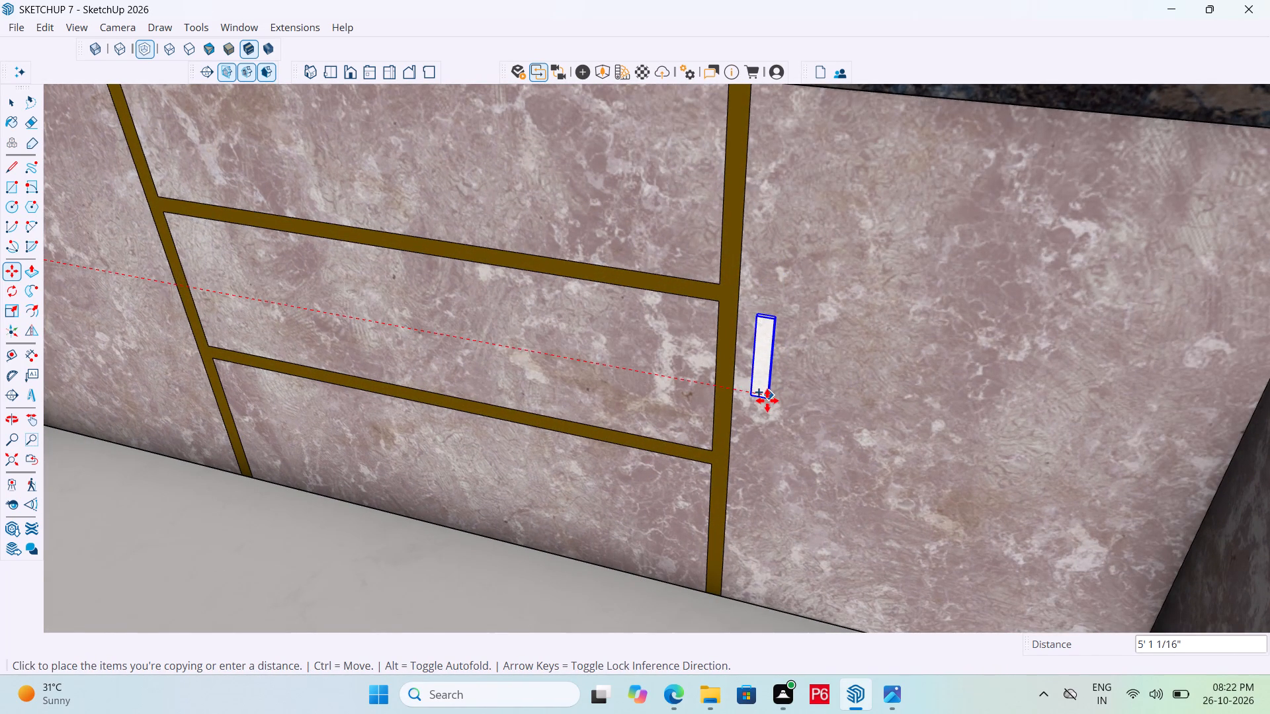
{"action": "left_click", "coordinate": [767, 401]}
Move the copied handle about 2 5/16" horizontally, farther from the vertical gap beside the drawers.
{"action": "scroll", "coordinate": [927, 368], "scroll_direction": "down", "scroll_amount": 1}
{"action": "middle_click_drag", "start_coordinate": [793, 389], "coordinate": [638, 383]}
{"action": "scroll", "coordinate": [849, 459], "scroll_direction": "up", "scroll_amount": 13}
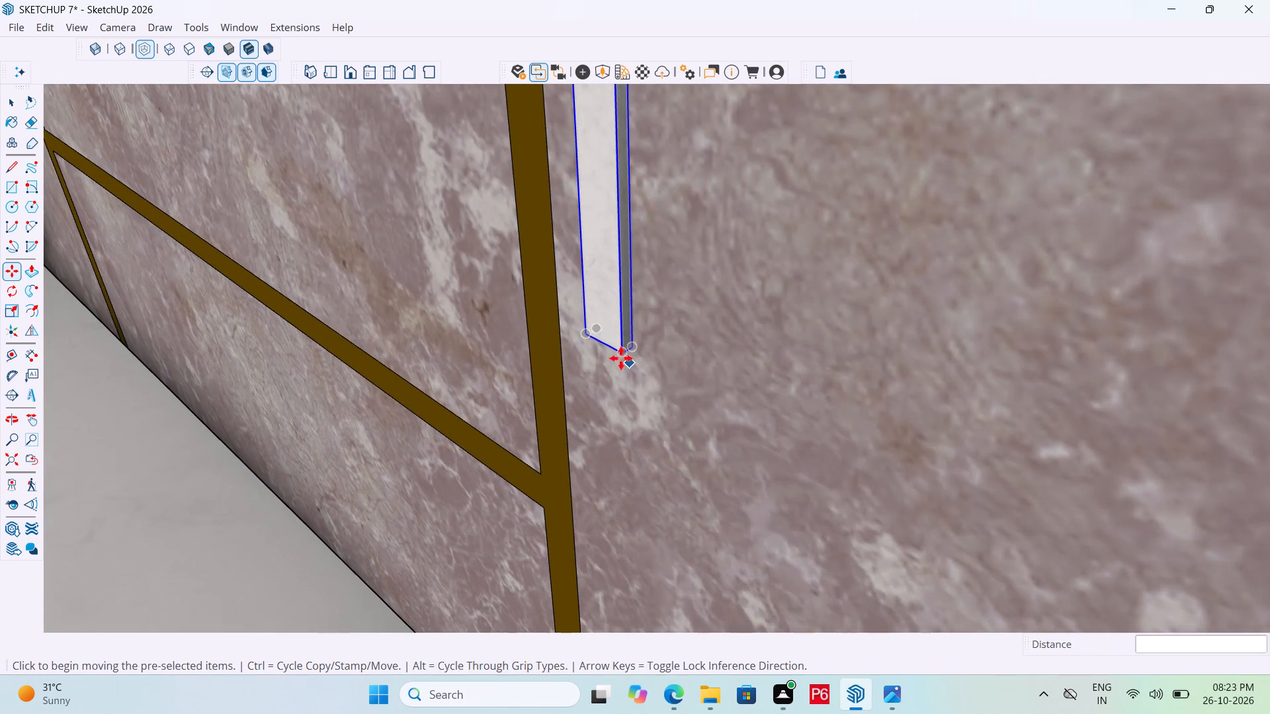
{"action": "left_click", "coordinate": [639, 348]}
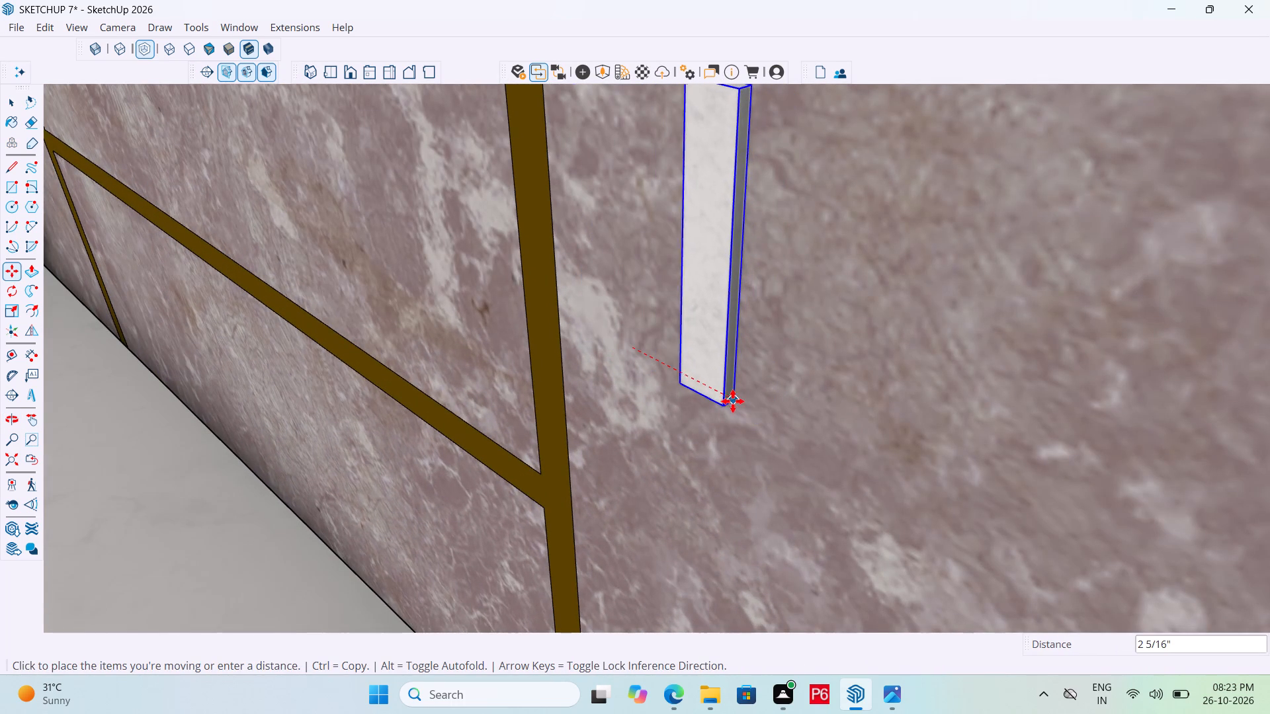
{"action": "left_click", "coordinate": [728, 397]}
{"action": "scroll", "coordinate": [823, 399], "scroll_direction": "down", "scroll_amount": 8}
{"action": "middle_click_drag", "start_coordinate": [767, 411], "coordinate": [945, 407]}
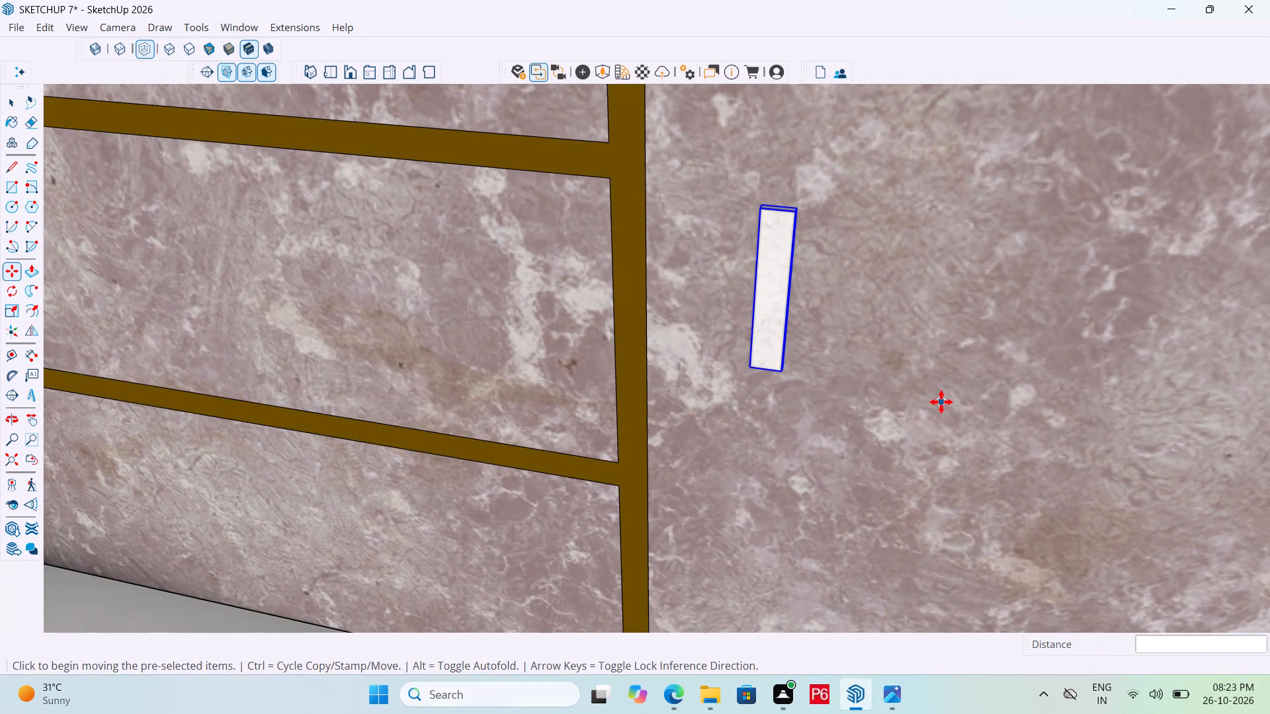
Save the model with the third door handle.
{"action": "key", "text": "ctrl+s"}
{"action": "key", "text": "ctrl+s"}
{"action": "key", "text": "ctrl+s"}
{"action": "key", "text": "ctrl+s"}
{"action": "key", "text": "ctrl+s"}
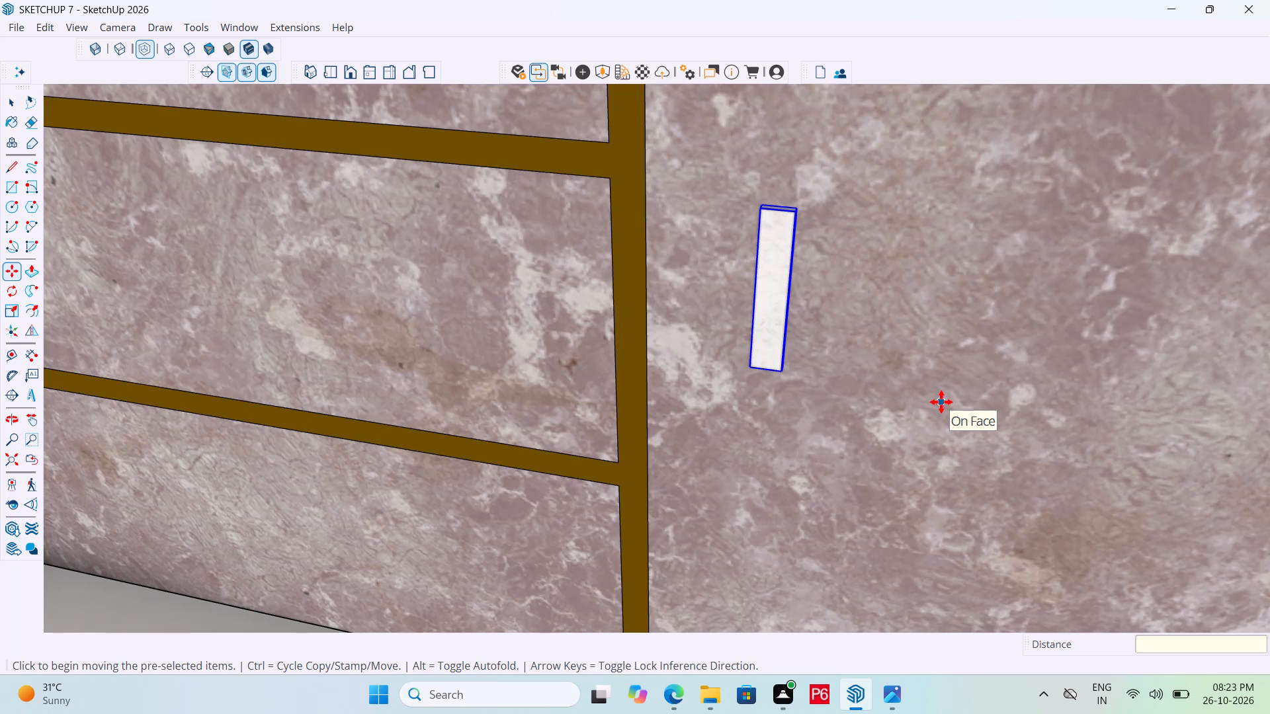
Push the dark marble countertop's top face down 1" to make the slab thinner, and clear the selection.
{"action": "scroll", "coordinate": [929, 358], "scroll_direction": "down", "scroll_amount": 3}
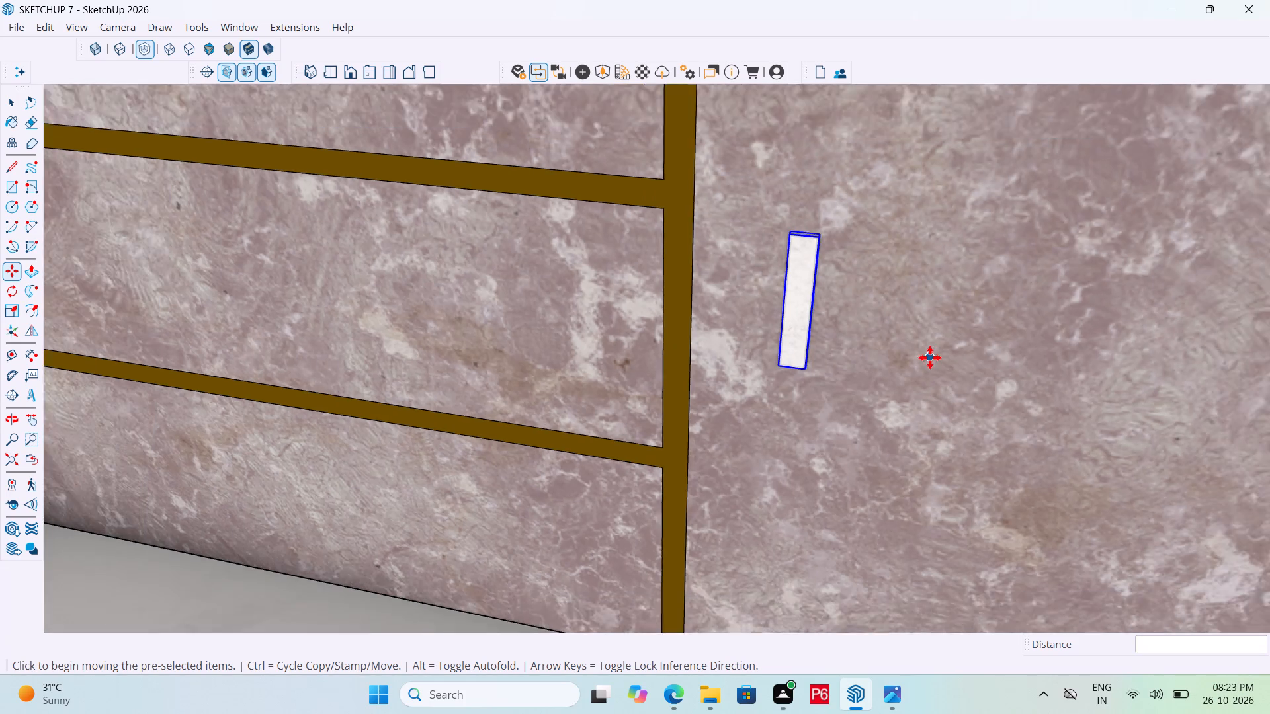
{"action": "scroll", "coordinate": [930, 358], "scroll_direction": "down", "scroll_amount": 4}
{"action": "scroll", "coordinate": [812, 366], "scroll_direction": "down", "scroll_amount": 7}
{"action": "middle_click_drag", "start_coordinate": [573, 454], "coordinate": [640, 450]}
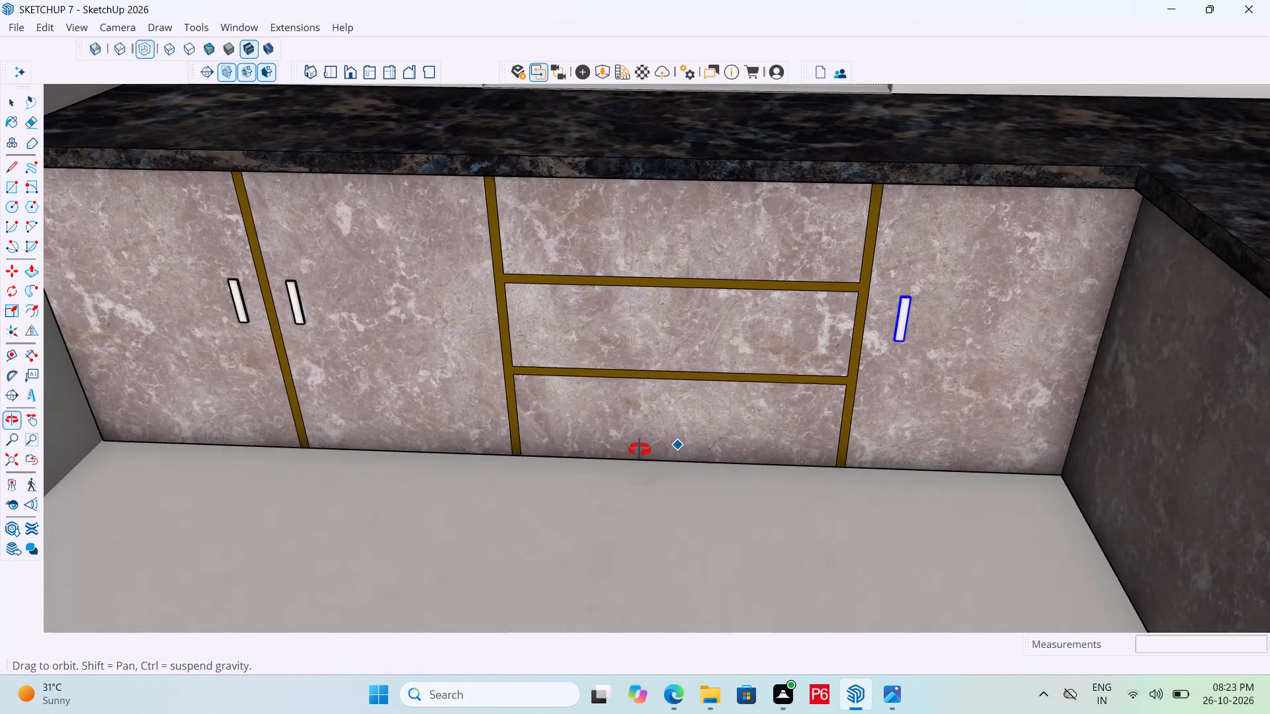
{"action": "middle_click_drag", "start_coordinate": [640, 450], "coordinate": [638, 452]}
{"action": "scroll", "coordinate": [375, 438], "scroll_direction": "down", "scroll_amount": 1}
{"action": "middle_click_drag", "start_coordinate": [379, 438], "coordinate": [523, 462]}
{"action": "scroll", "coordinate": [425, 344], "scroll_direction": "down", "scroll_amount": 6}
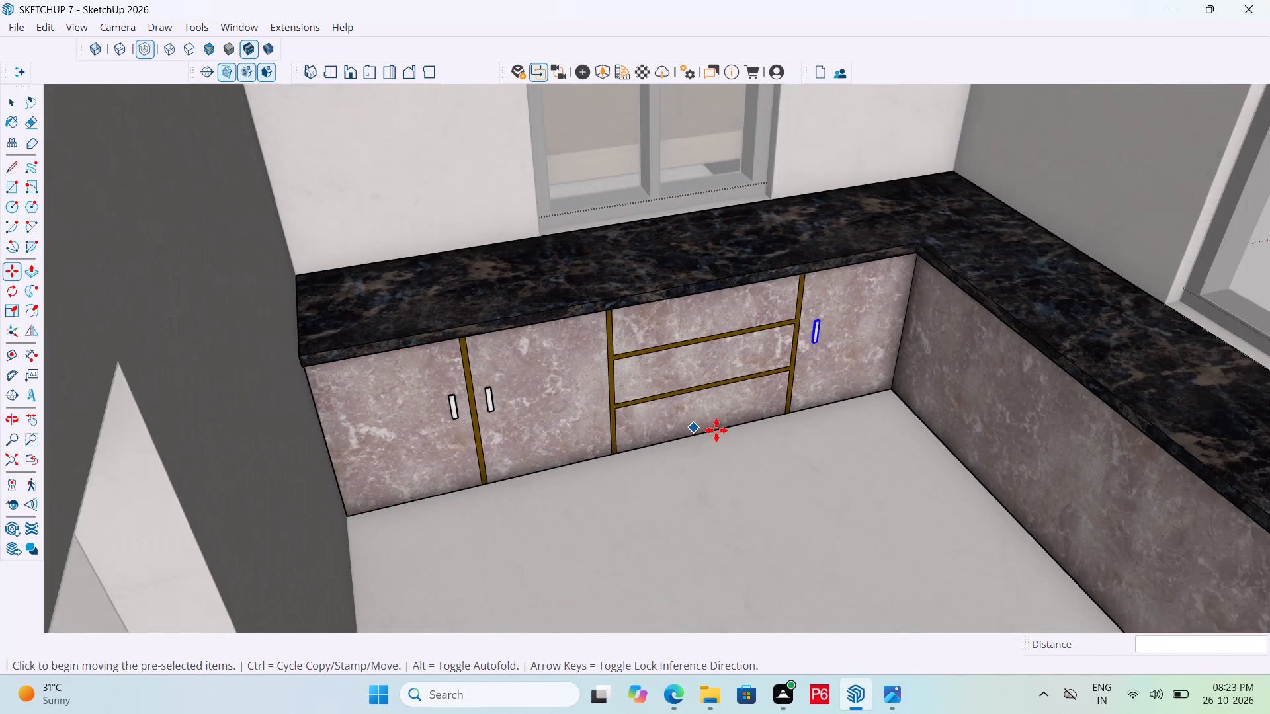
{"action": "middle_click_drag", "start_coordinate": [716, 430], "coordinate": [724, 403]}
{"action": "scroll", "coordinate": [794, 194], "scroll_direction": "up", "scroll_amount": 5}
{"action": "key", "text": "space"}
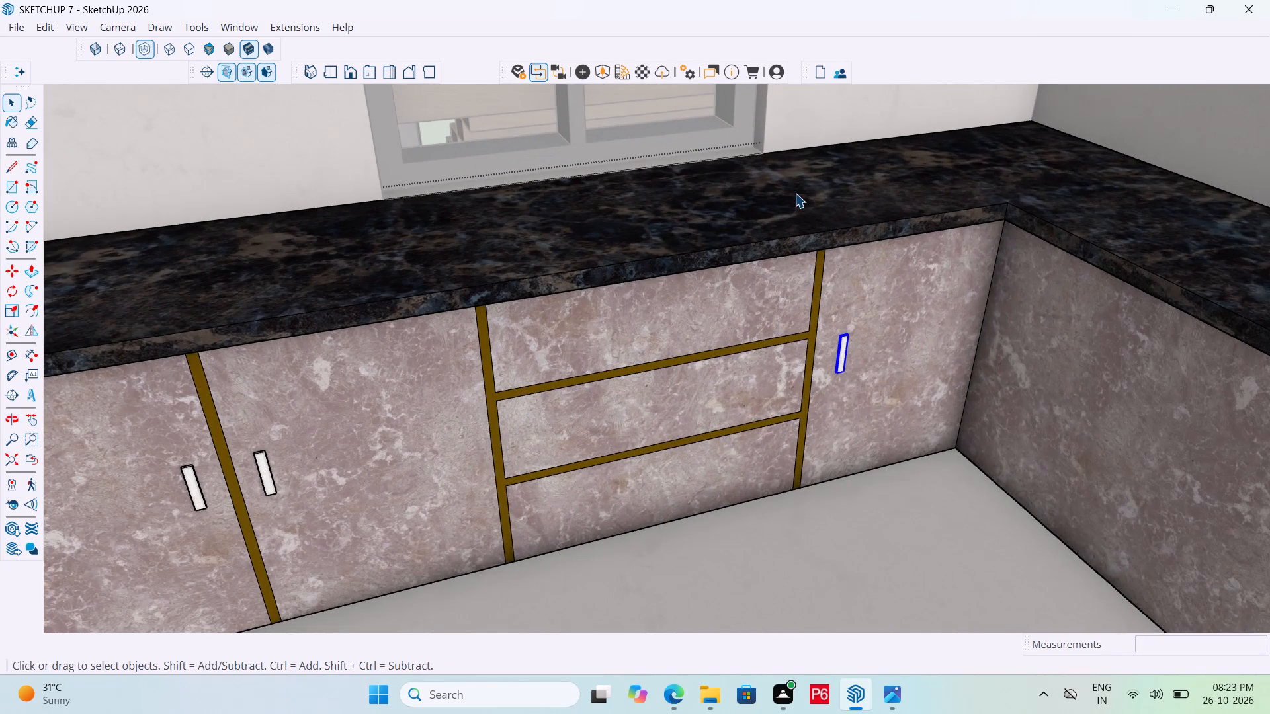
{"action": "left_click", "coordinate": [795, 193]}
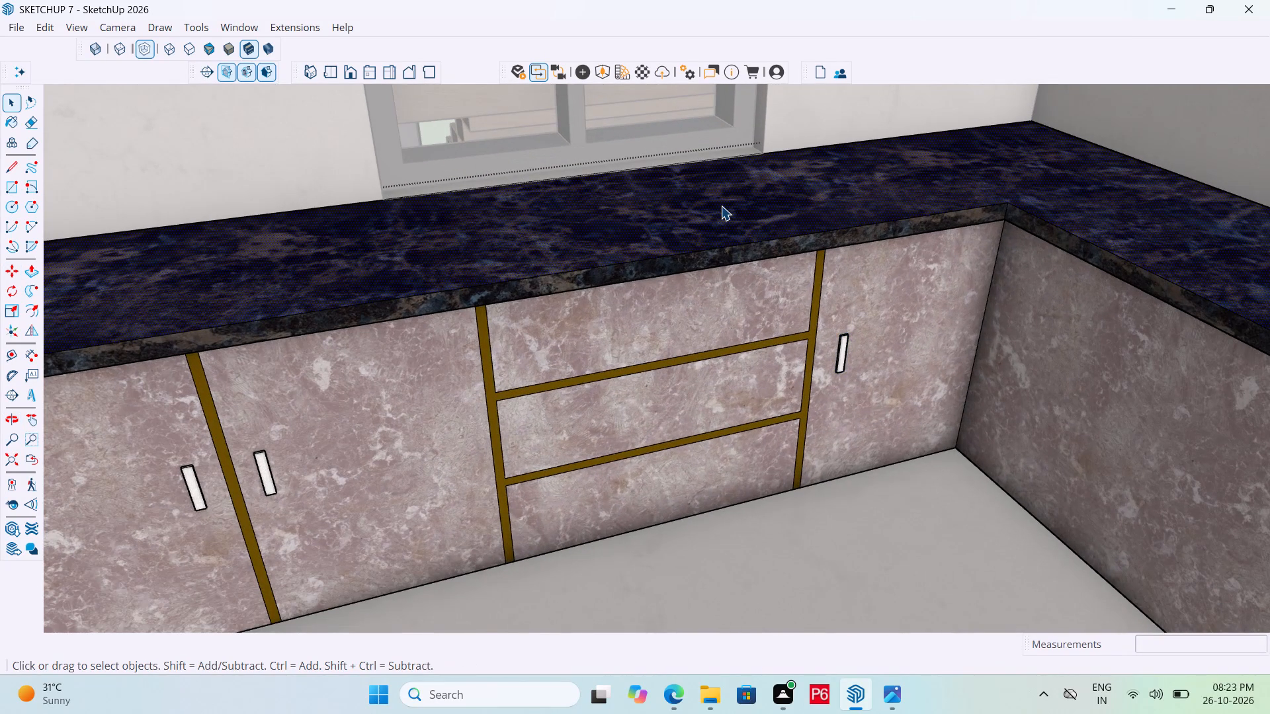
{"action": "key", "text": "p"}
{"action": "left_click", "coordinate": [721, 206]}
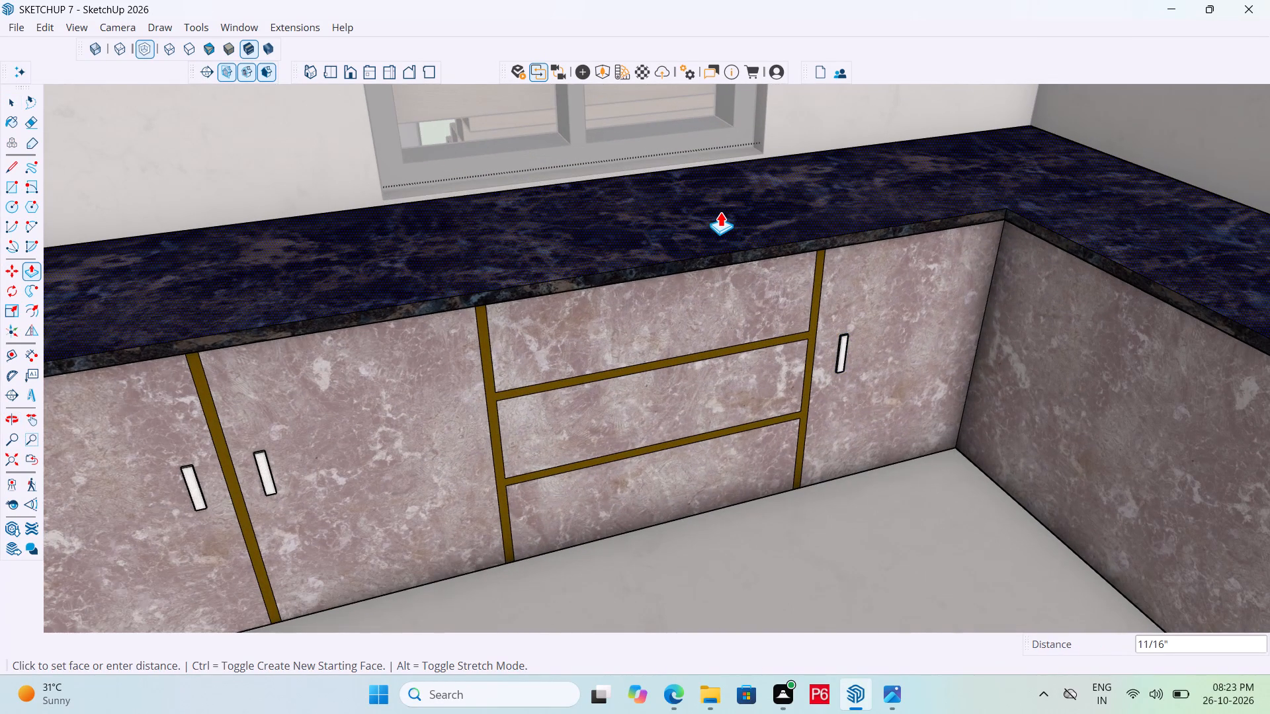
{"action": "type", "text": "1\""}
{"action": "key", "text": "Return"}
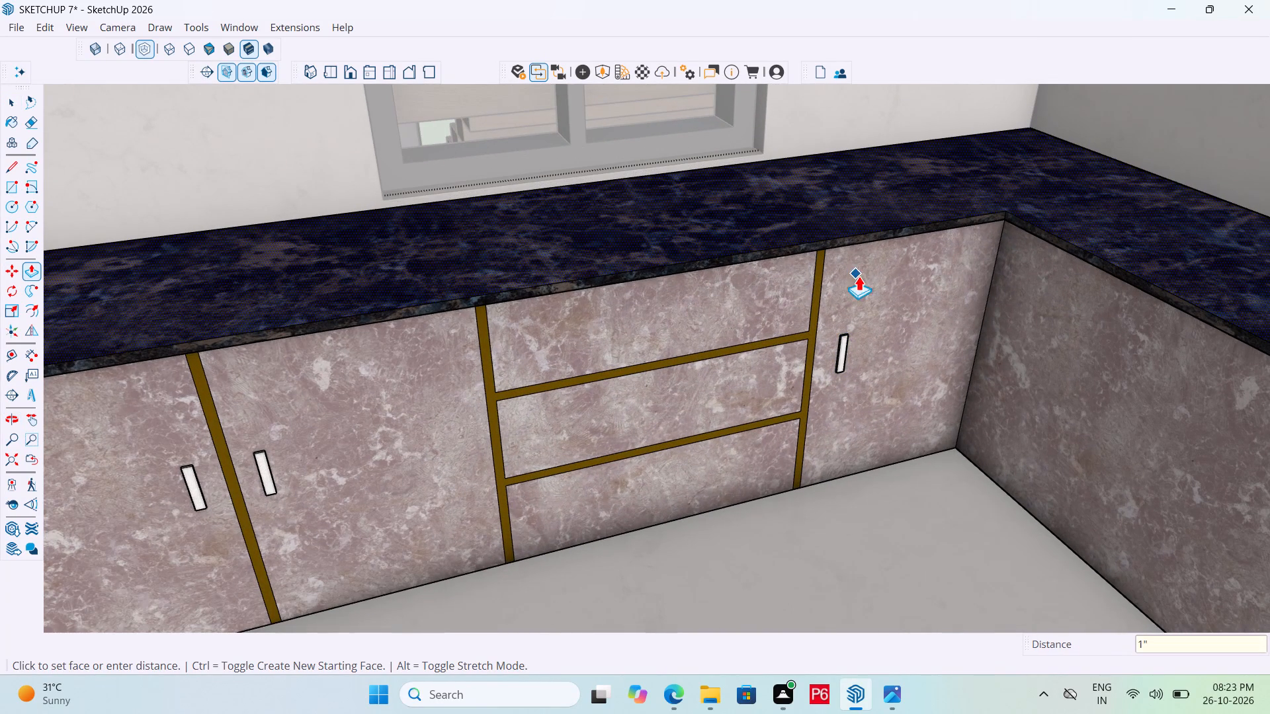
{"action": "key", "text": "space"}
{"action": "left_click", "coordinate": [890, 496]}
Draw a horizontal handle rectangle about 6" long and 11/16" high near the middle of the top drawer and group it.
{"action": "scroll", "coordinate": [592, 316], "scroll_direction": "down", "scroll_amount": 2}
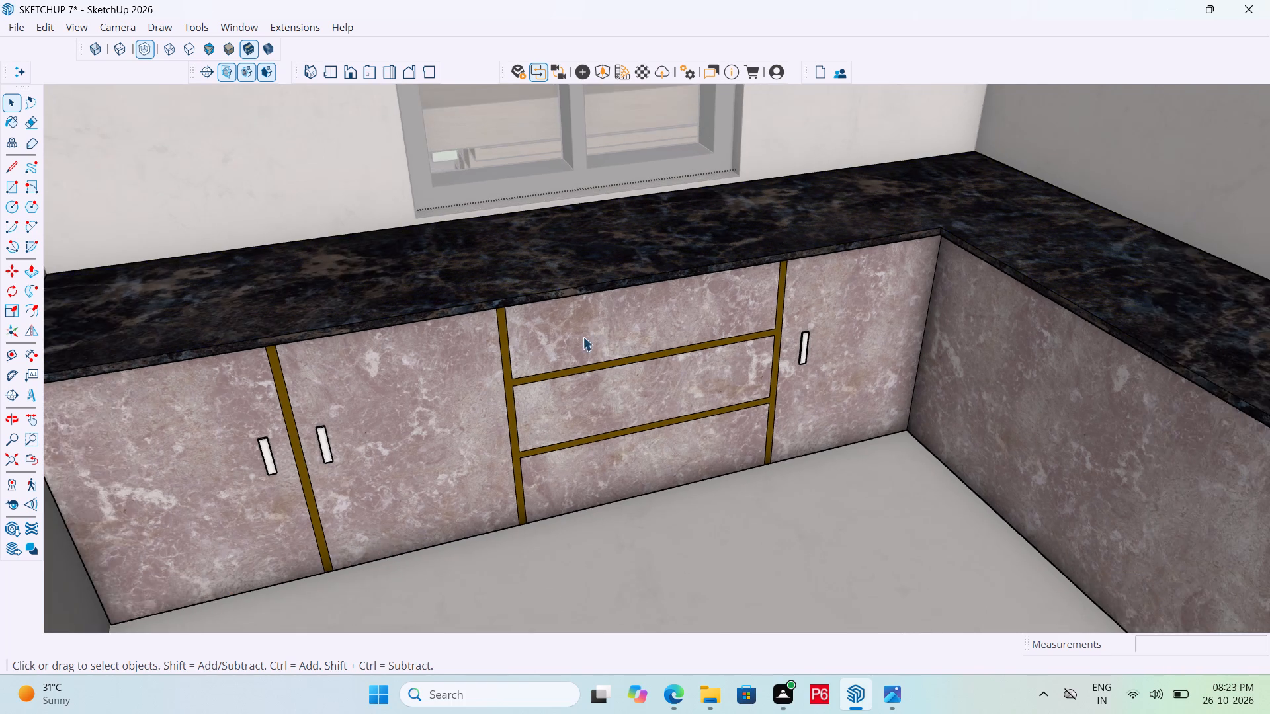
{"action": "scroll", "coordinate": [600, 345], "scroll_direction": "up", "scroll_amount": 5}
{"action": "scroll", "coordinate": [669, 329], "scroll_direction": "up", "scroll_amount": 3}
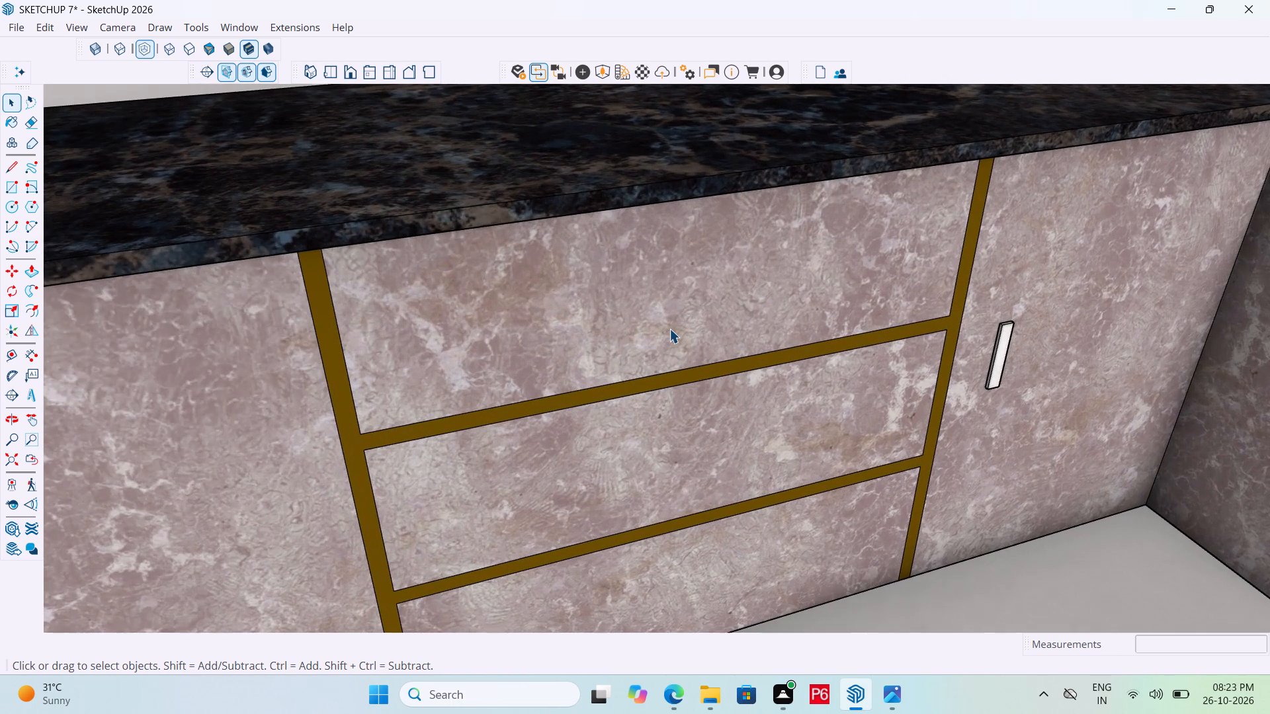
{"action": "key", "text": "r"}
{"action": "left_click", "coordinate": [611, 284]}
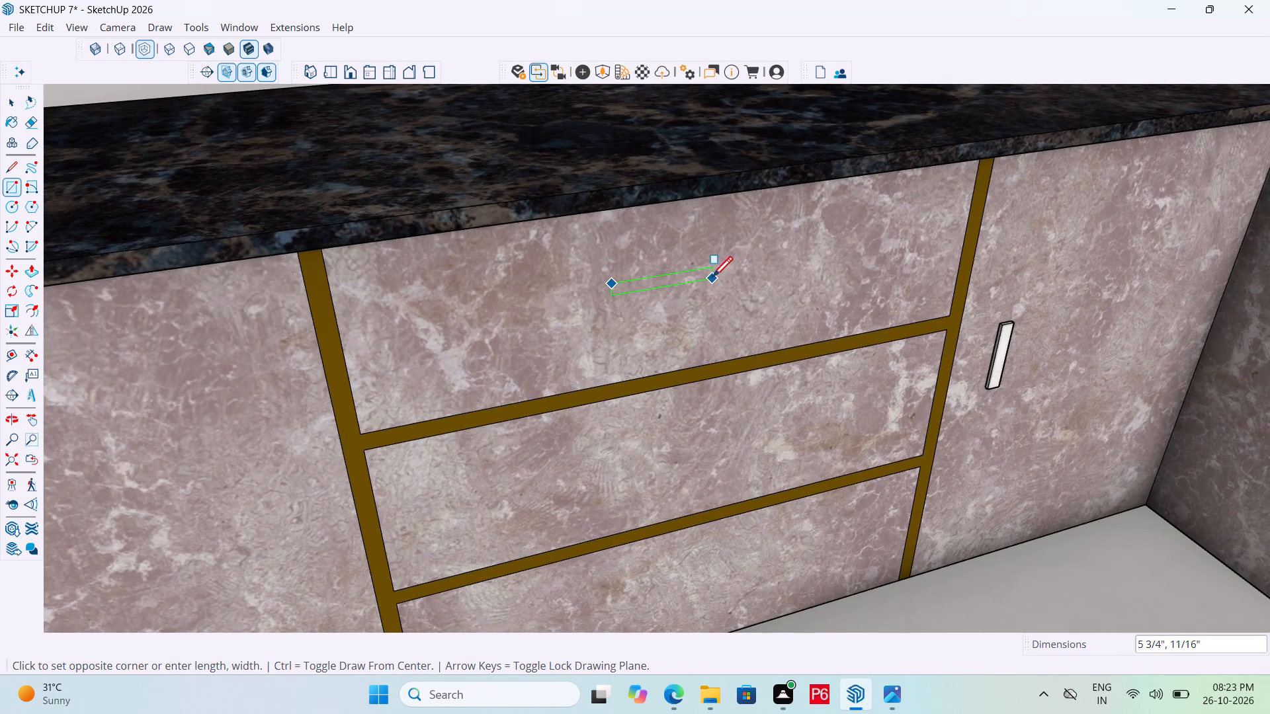
{"action": "left_click", "coordinate": [726, 280]}
{"action": "key", "text": "space"}
{"action": "double_click", "coordinate": [650, 283]}
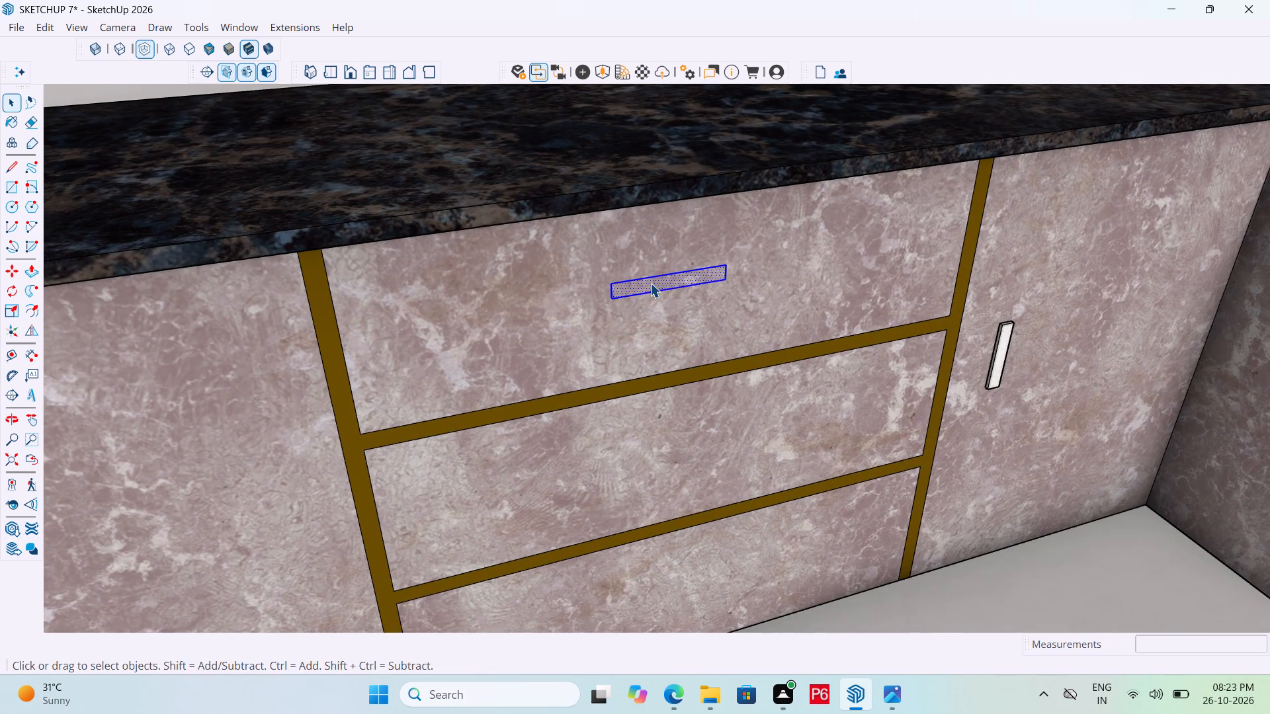
{"action": "right_click", "coordinate": [650, 283]}
{"action": "left_click", "coordinate": [707, 439]}
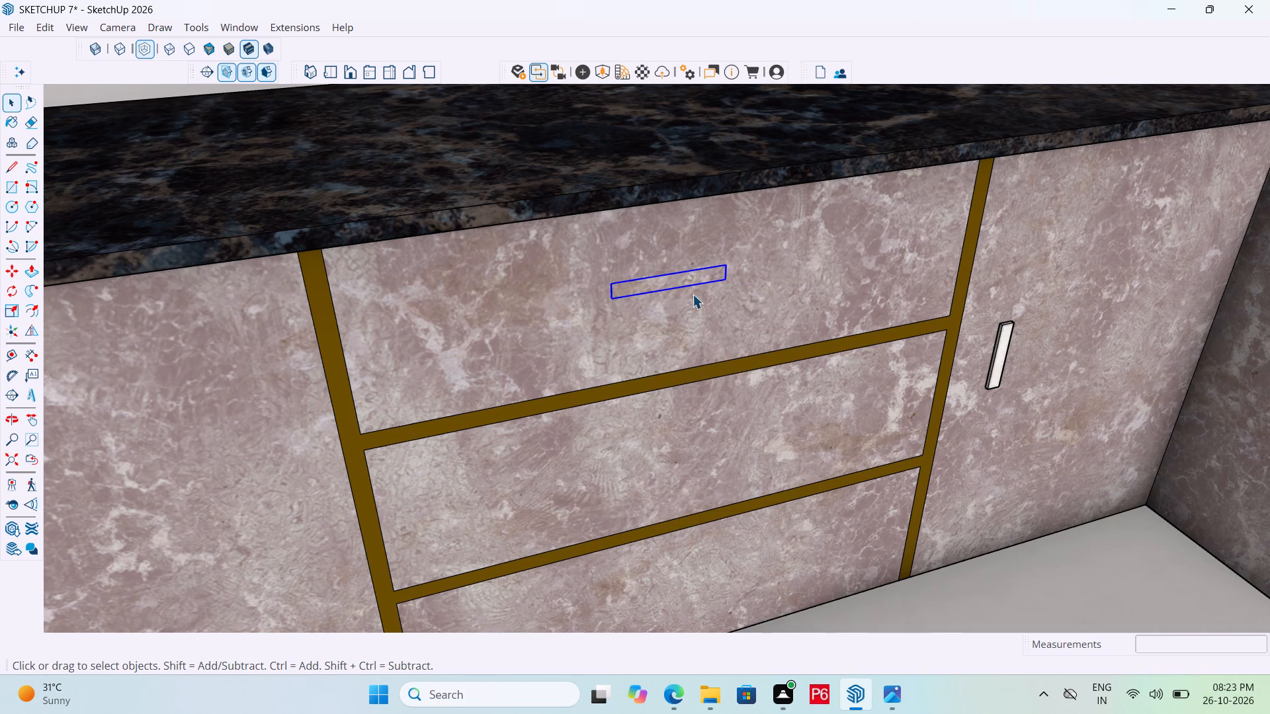
Open the drawer handle group and paint its face with the Metal_06_1K material.
{"action": "double_click", "coordinate": [696, 280]}
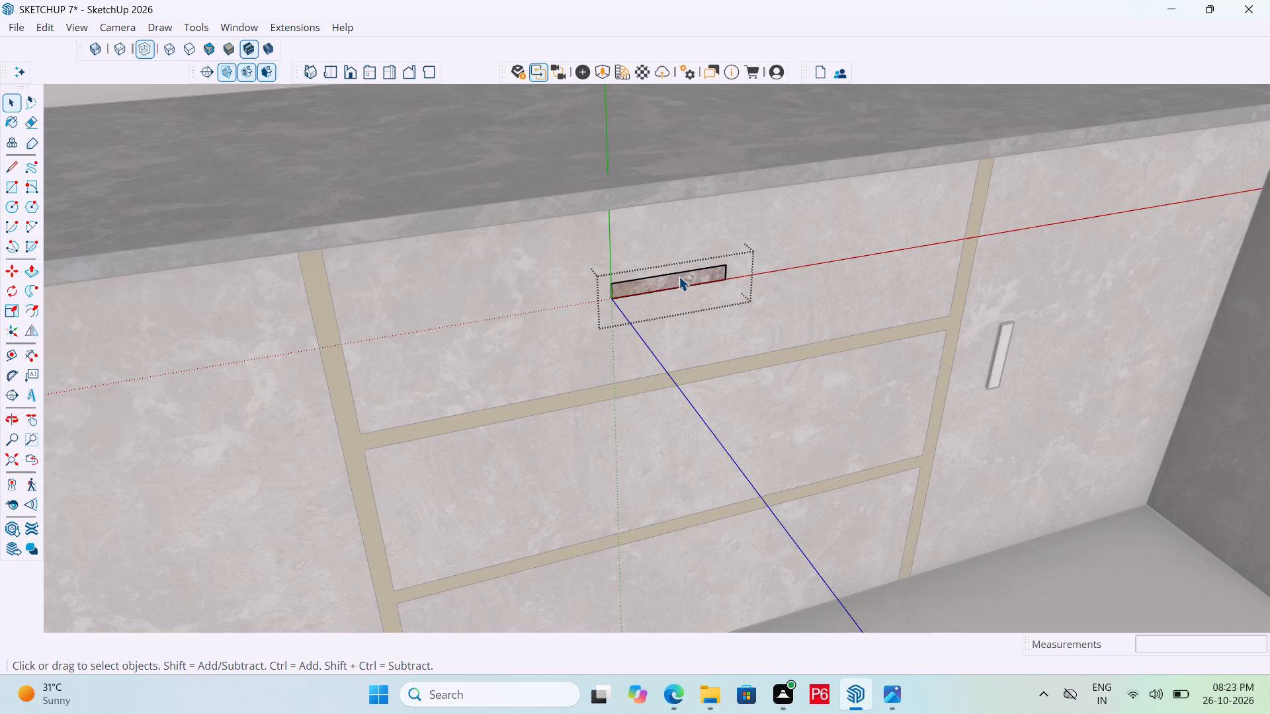
{"action": "key", "text": "b"}
{"action": "scroll", "coordinate": [1017, 258], "scroll_direction": "down", "scroll_amount": 2}
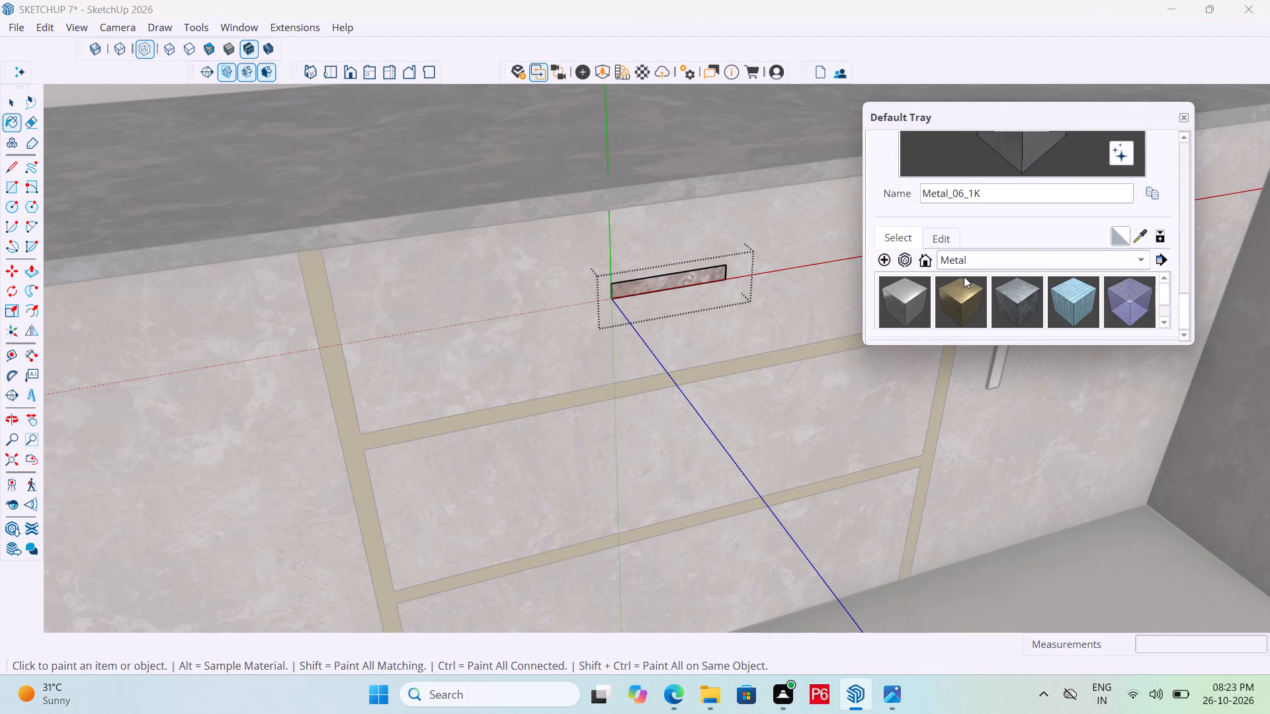
{"action": "left_click", "coordinate": [905, 299]}
{"action": "left_click", "coordinate": [709, 275]}
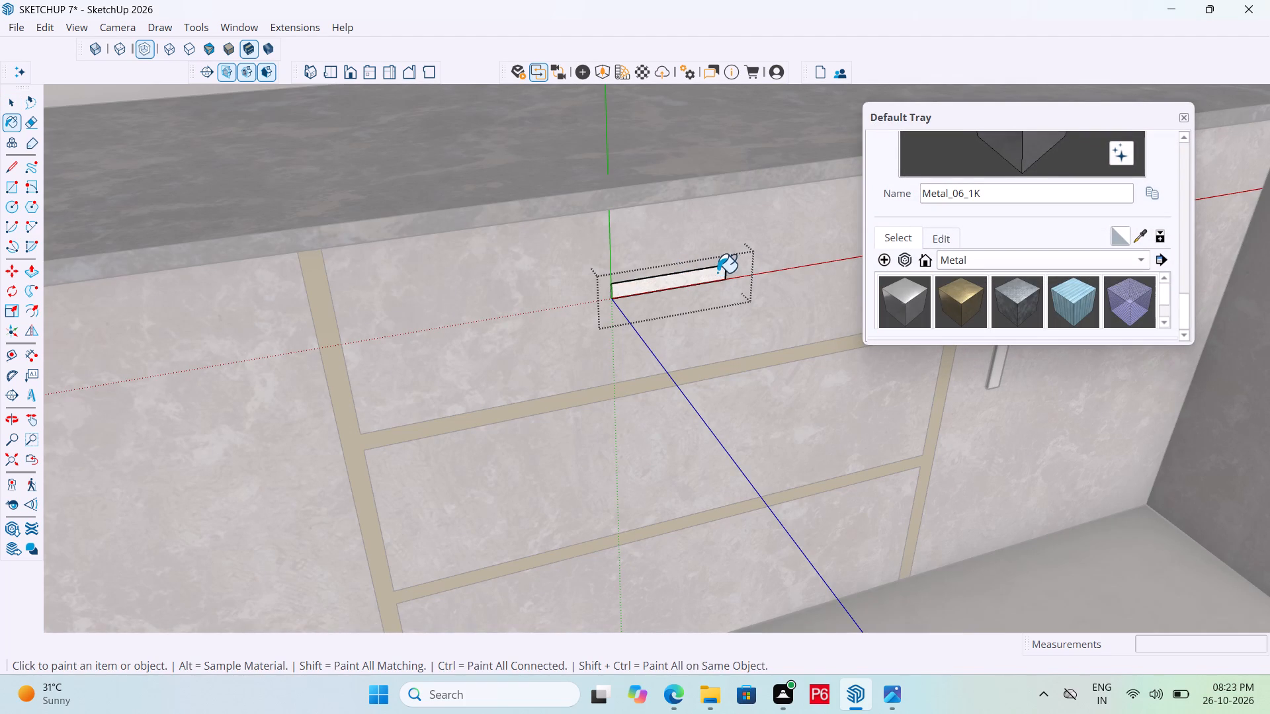
{"action": "key", "text": "space"}
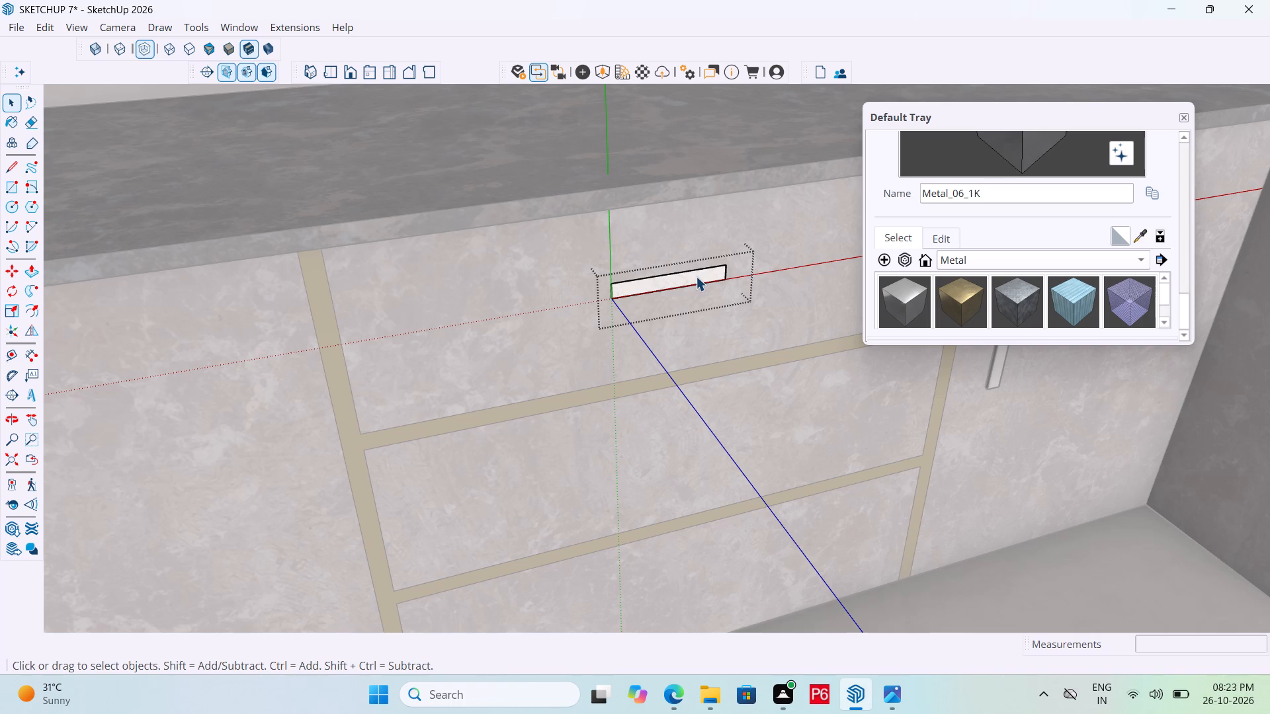
Extrude the drawer handle face about 1/4" to match the door handle's thickness, and close the group.
{"action": "key", "text": "p"}
{"action": "left_click", "coordinate": [701, 270]}
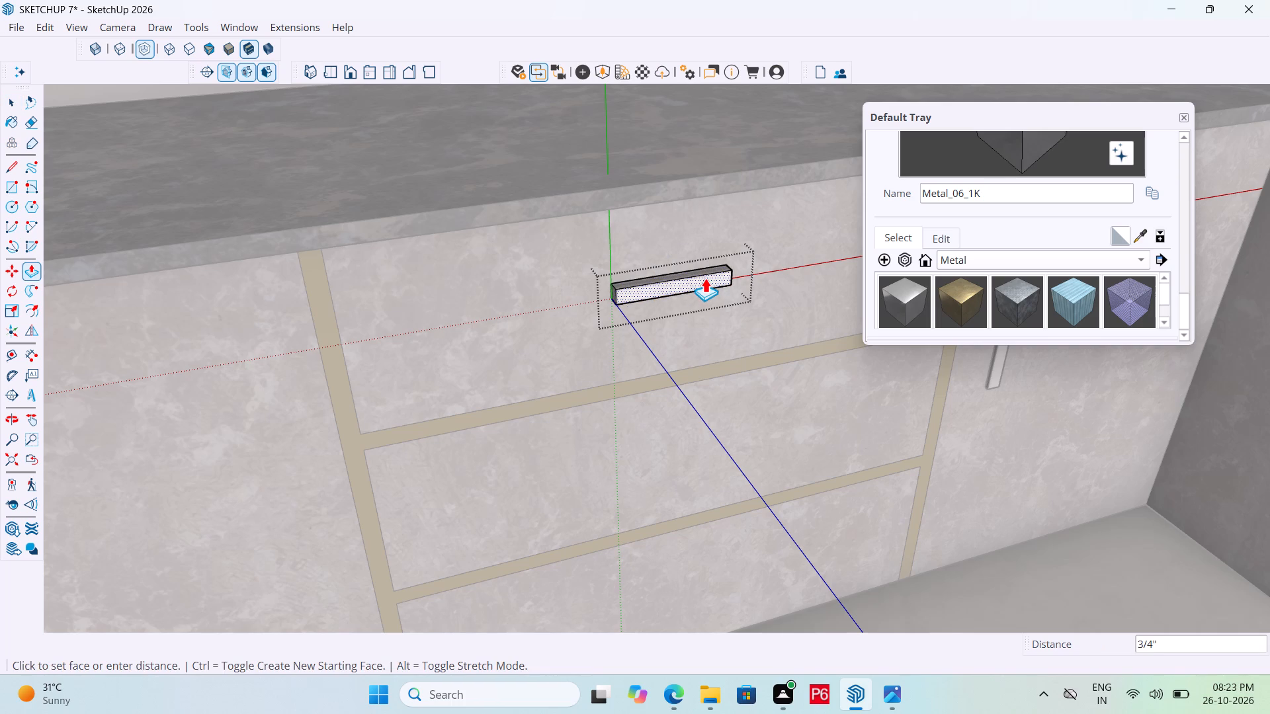
{"action": "scroll", "coordinate": [704, 275], "scroll_direction": "down", "scroll_amount": 7}
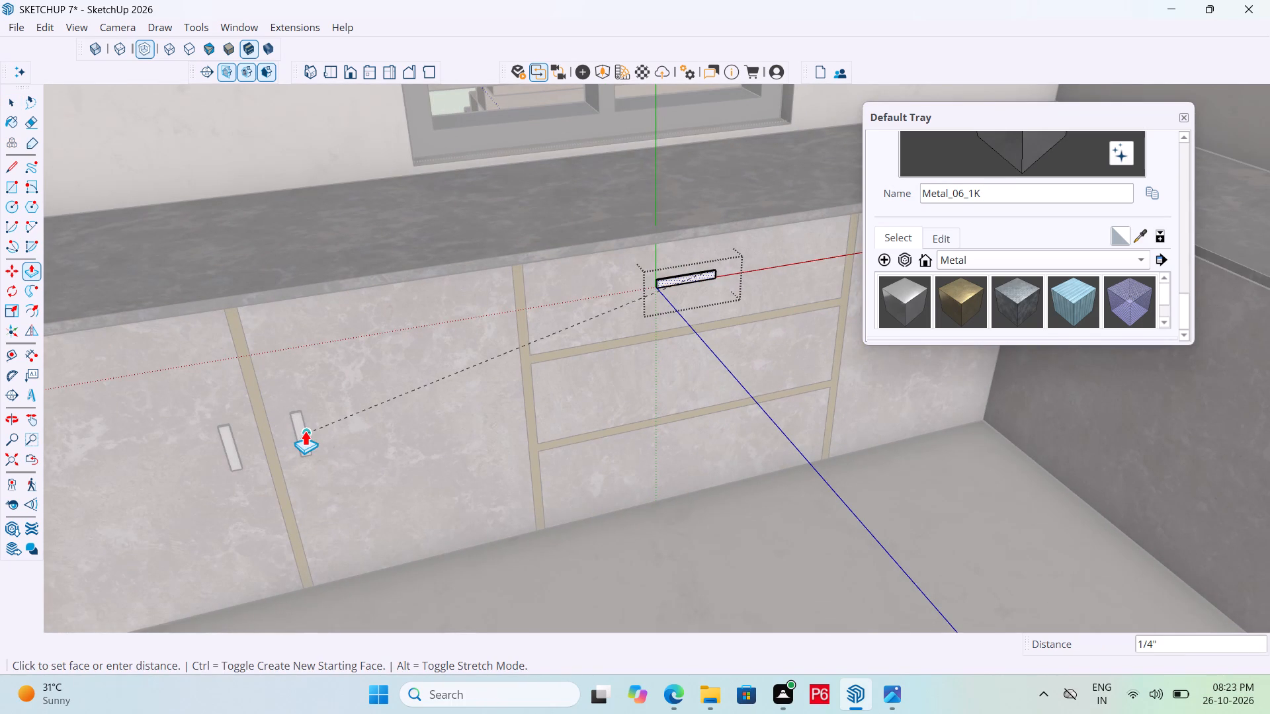
{"action": "left_click", "coordinate": [305, 430]}
{"action": "scroll", "coordinate": [735, 257], "scroll_direction": "up", "scroll_amount": 7}
{"action": "key", "text": "space"}
{"action": "left_click", "coordinate": [752, 257]}
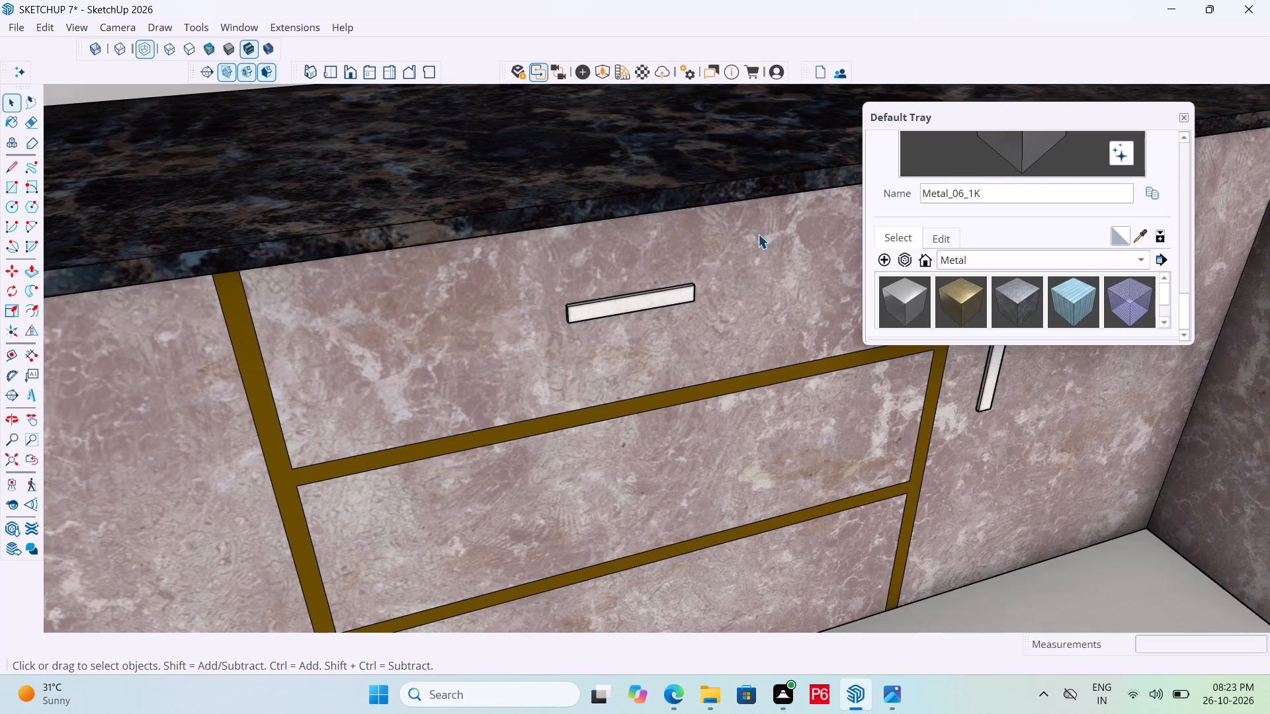
Close the Default Tray.
{"action": "left_click", "coordinate": [1185, 114]}
Copy the top drawer's handle about 10 11/16" straight down onto the middle drawer.
{"action": "scroll", "coordinate": [679, 205], "scroll_direction": "down", "scroll_amount": 5}
{"action": "scroll", "coordinate": [652, 306], "scroll_direction": "up", "scroll_amount": 5}
{"action": "left_click", "coordinate": [639, 249]}
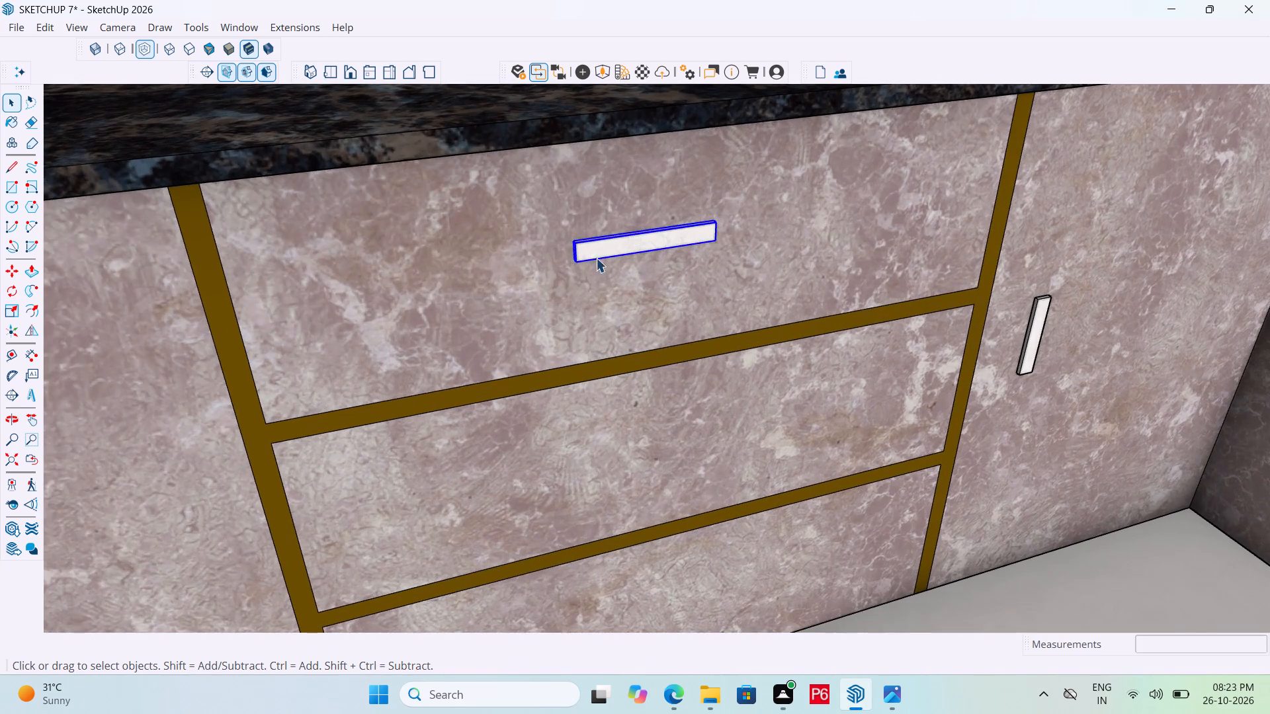
{"action": "middle_click_drag", "start_coordinate": [492, 278], "coordinate": [624, 265]}
{"action": "scroll", "coordinate": [660, 186], "scroll_direction": "down", "scroll_amount": 6}
{"action": "scroll", "coordinate": [604, 321], "scroll_direction": "up", "scroll_amount": 5}
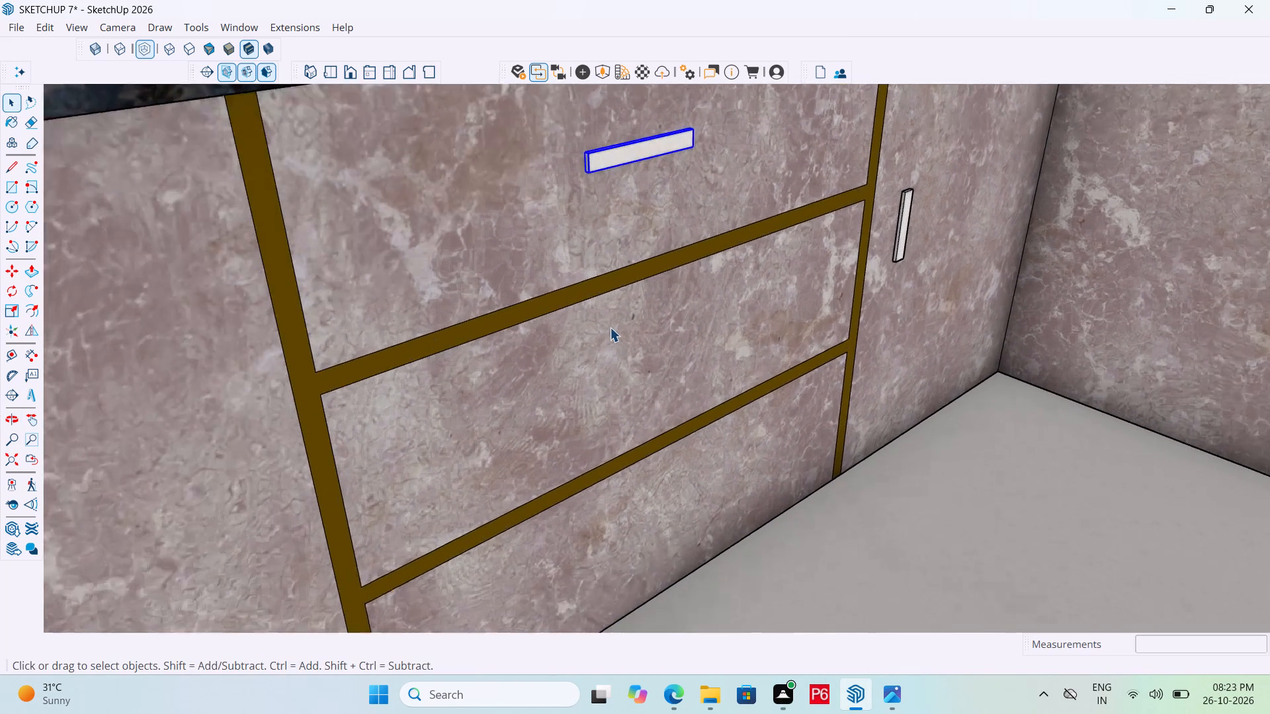
{"action": "scroll", "coordinate": [610, 327], "scroll_direction": "up", "scroll_amount": 1}
{"action": "key", "text": "m"}
{"action": "scroll", "coordinate": [564, 182], "scroll_direction": "up", "scroll_amount": 3}
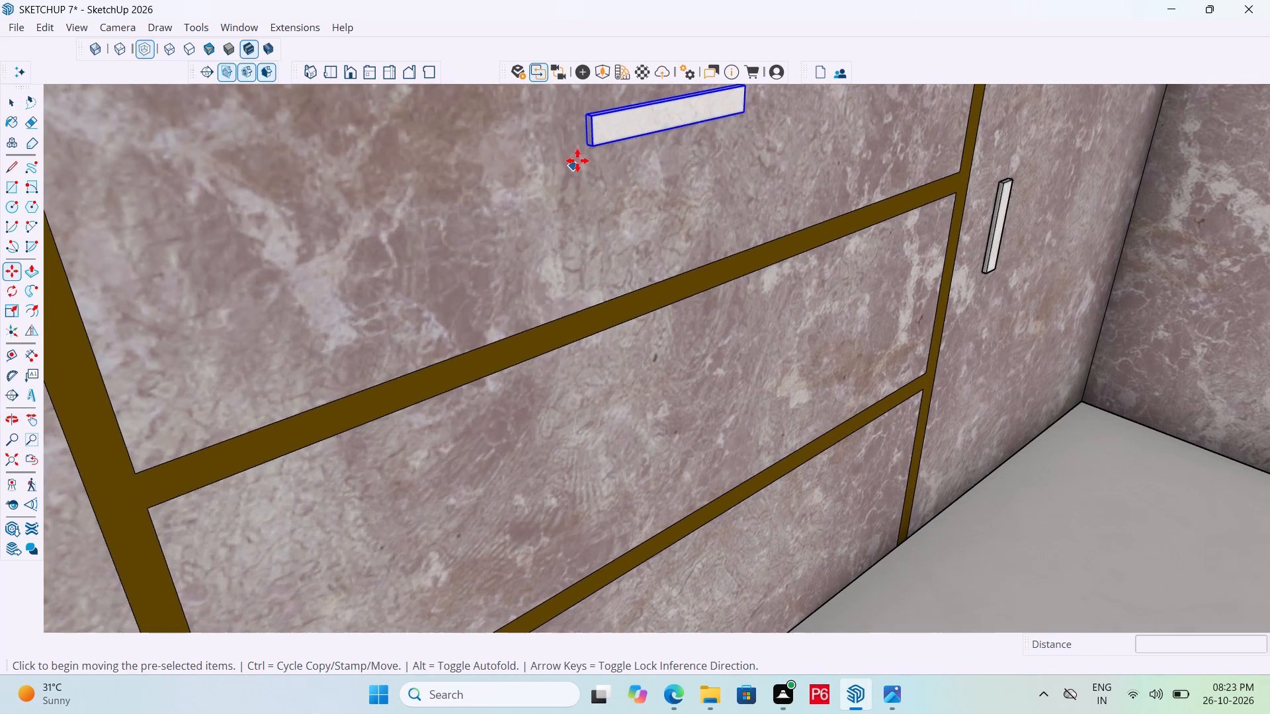
{"action": "scroll", "coordinate": [582, 147], "scroll_direction": "up", "scroll_amount": 6}
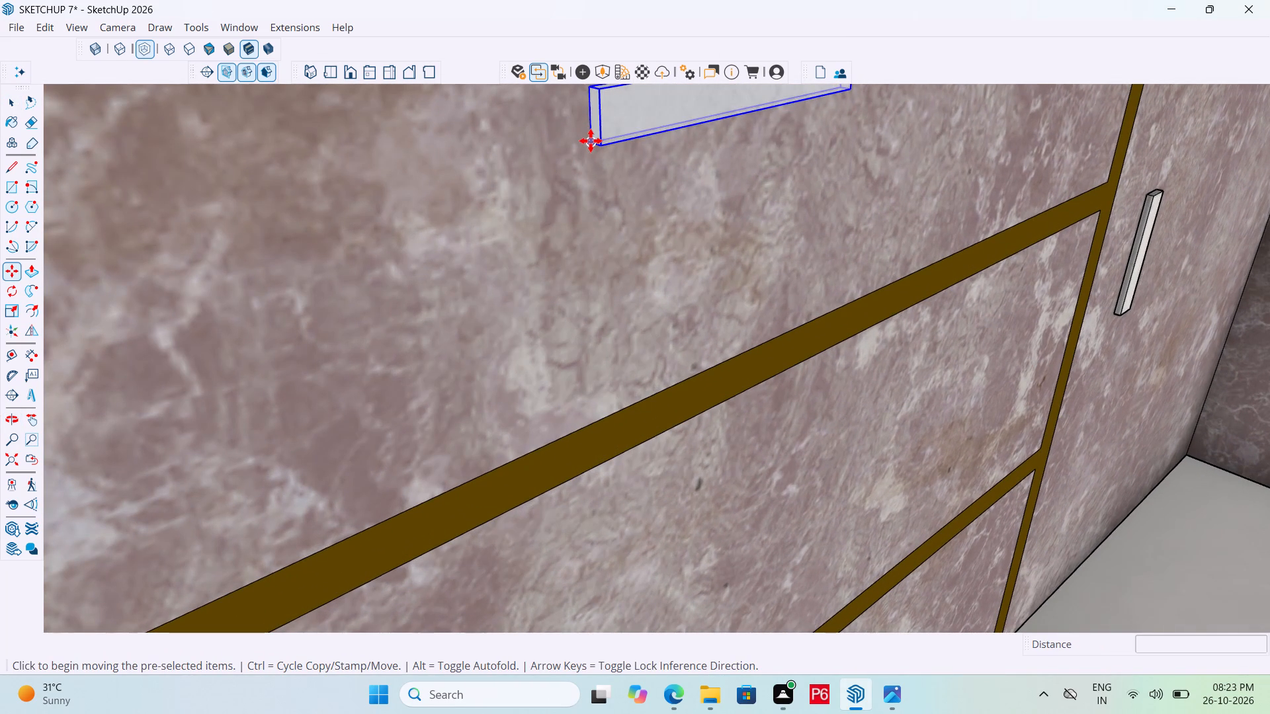
{"action": "left_click", "coordinate": [591, 141]}
{"action": "scroll", "coordinate": [567, 221], "scroll_direction": "down", "scroll_amount": 12}
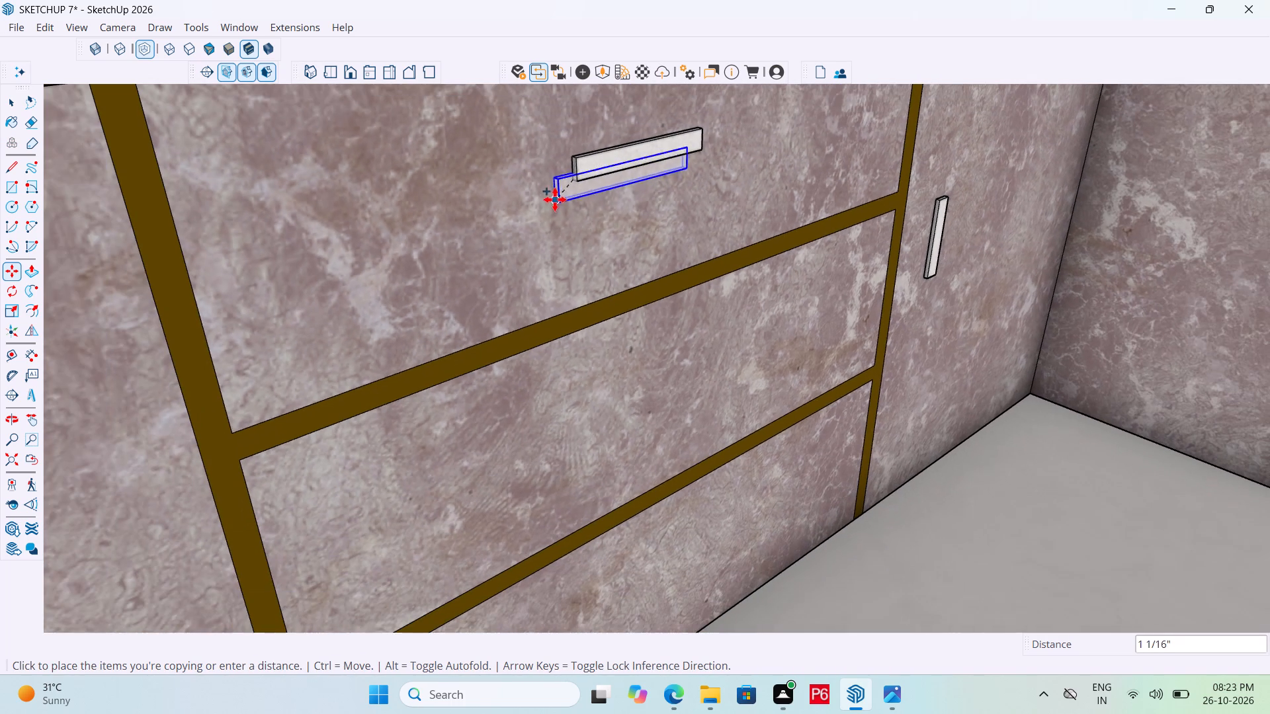
{"action": "left_click", "coordinate": [589, 422]}
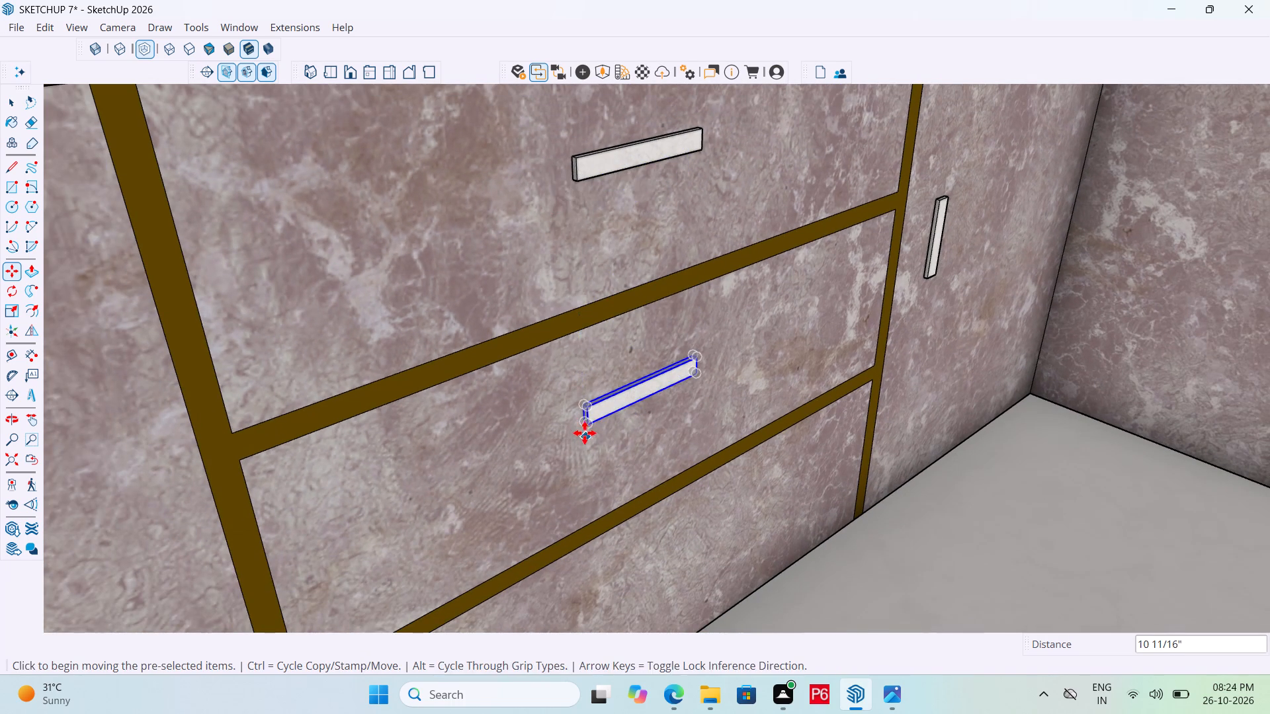
Copy the middle drawer's handle about 11 1/2" straight down onto the bottom drawer.
{"action": "scroll", "coordinate": [583, 430], "scroll_direction": "up", "scroll_amount": 12}
{"action": "left_click", "coordinate": [609, 391]}
{"action": "scroll", "coordinate": [601, 405], "scroll_direction": "down", "scroll_amount": 4}
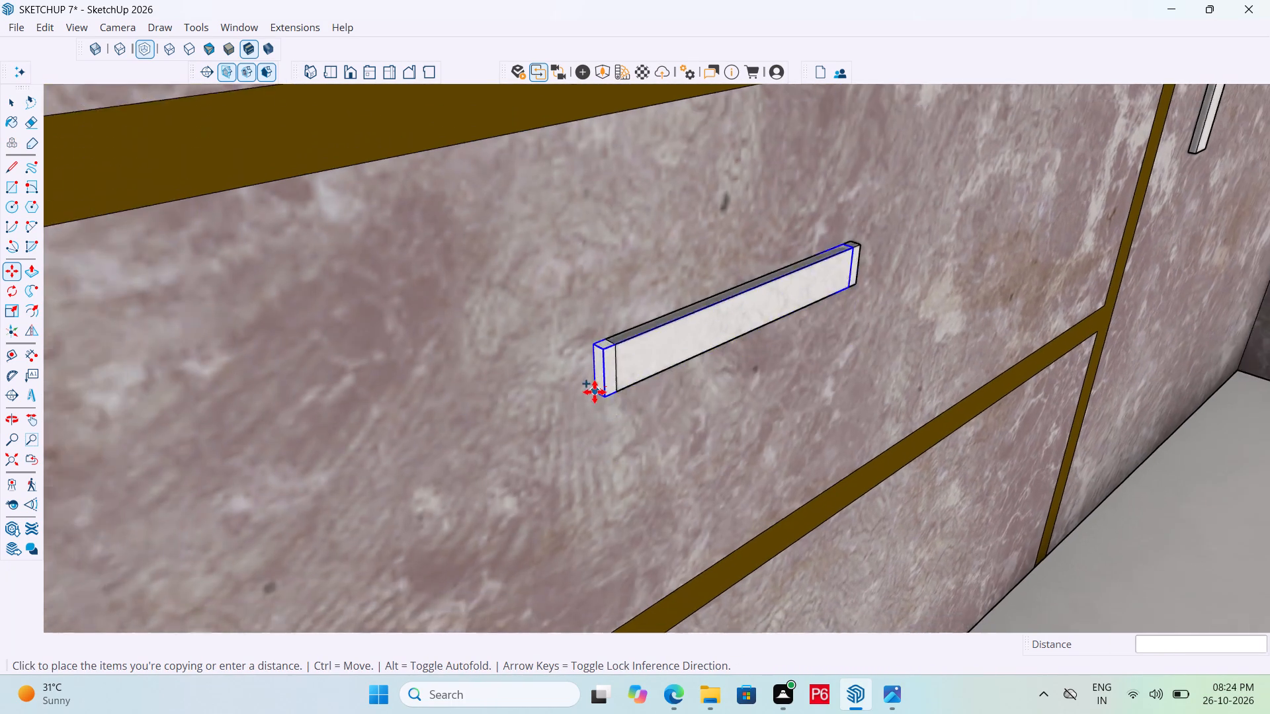
{"action": "scroll", "coordinate": [595, 392], "scroll_direction": "down", "scroll_amount": 2}
{"action": "scroll", "coordinate": [584, 326], "scroll_direction": "down", "scroll_amount": 12}
{"action": "scroll", "coordinate": [593, 473], "scroll_direction": "up", "scroll_amount": 3}
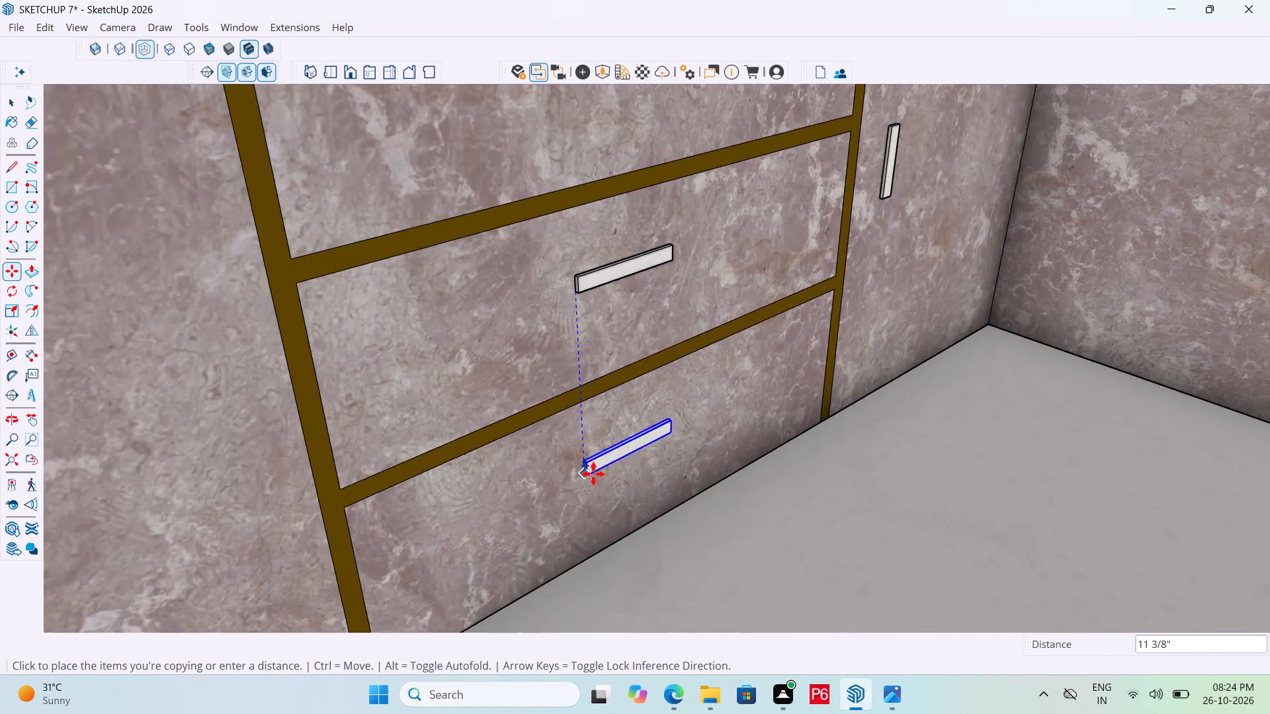
{"action": "left_click", "coordinate": [593, 476]}
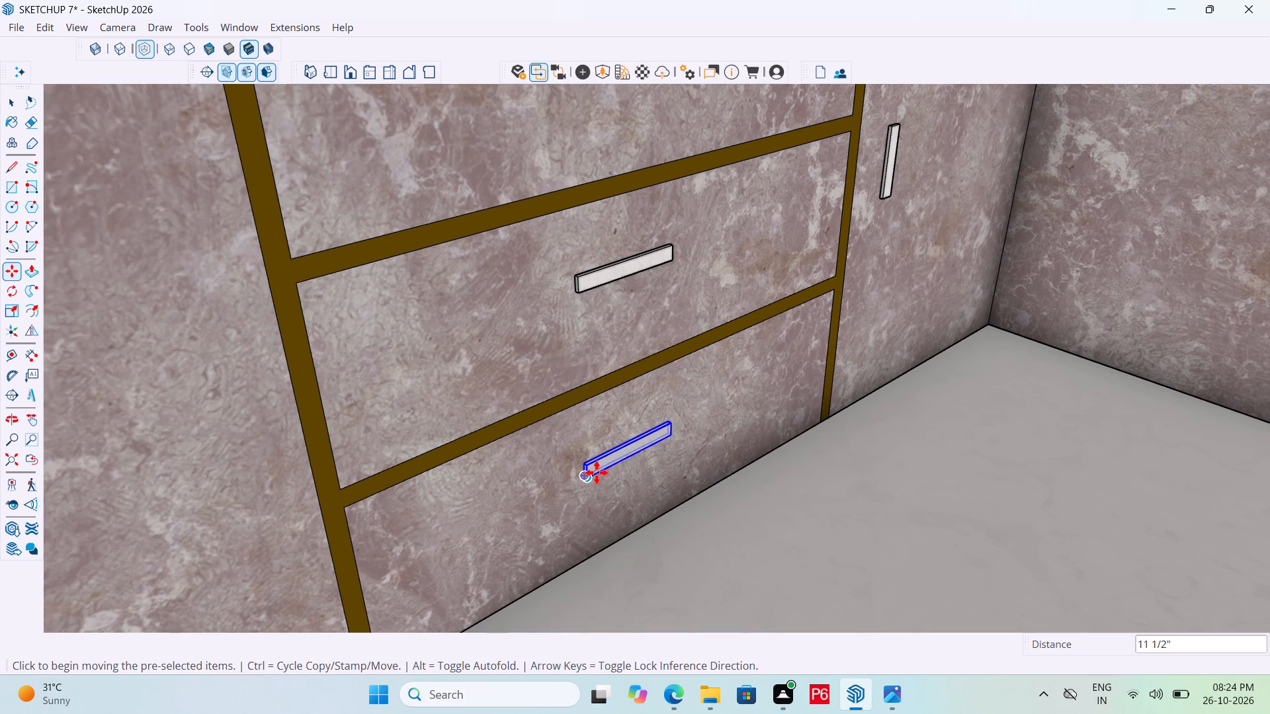
Save the model.
{"action": "key", "text": "ctrl+s"}
{"action": "key", "text": "ctrl+s"}
{"action": "key", "text": "ctrl+s"}
{"action": "key", "text": "ctrl+s"}
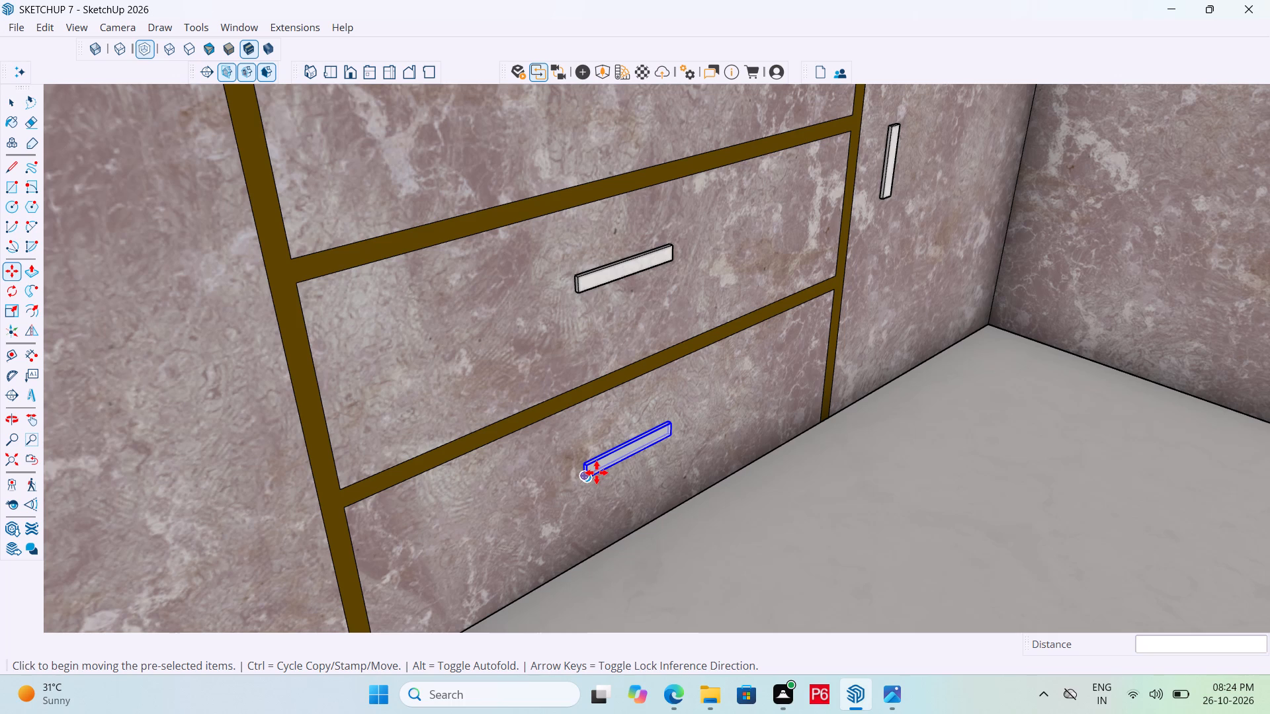
Deselect the drawer handle and open the kitchen counter group for editing at the run under the white-paned window.
{"action": "scroll", "coordinate": [660, 432], "scroll_direction": "down", "scroll_amount": 14}
{"action": "scroll", "coordinate": [580, 413], "scroll_direction": "down", "scroll_amount": 5}
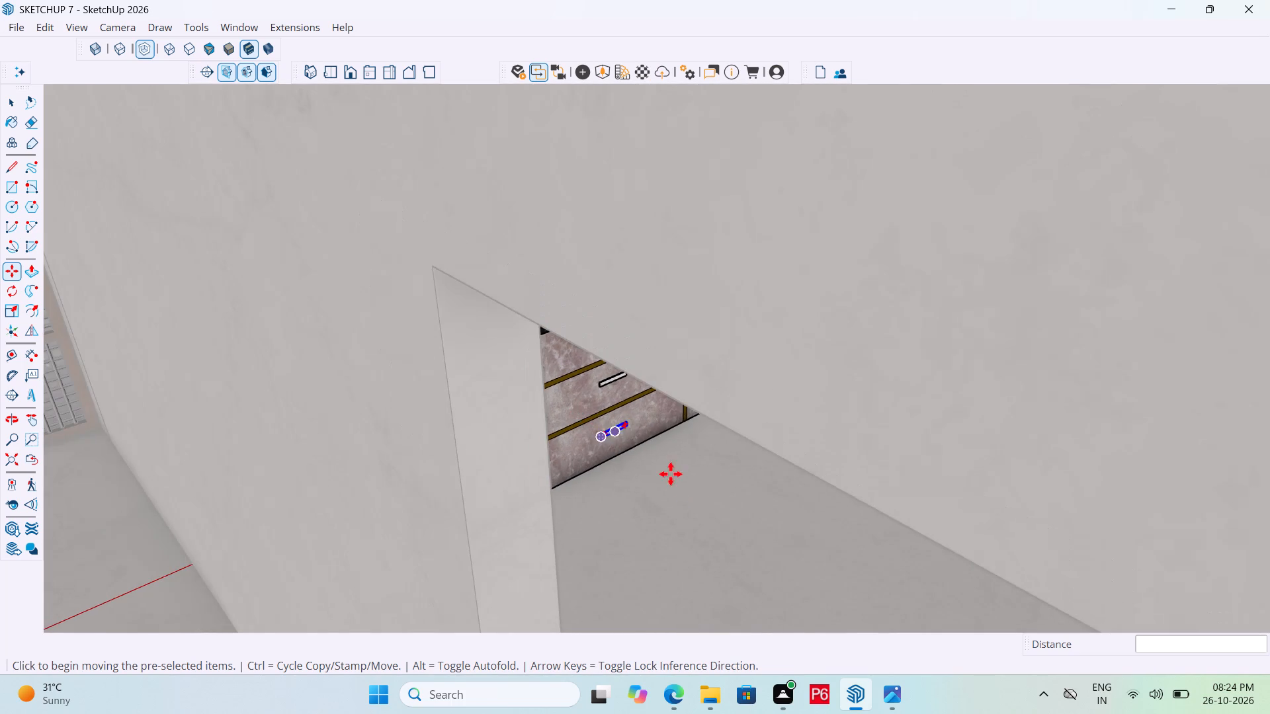
{"action": "double_click", "coordinate": [704, 485]}
{"action": "key", "text": "space"}
{"action": "key", "text": "space"}
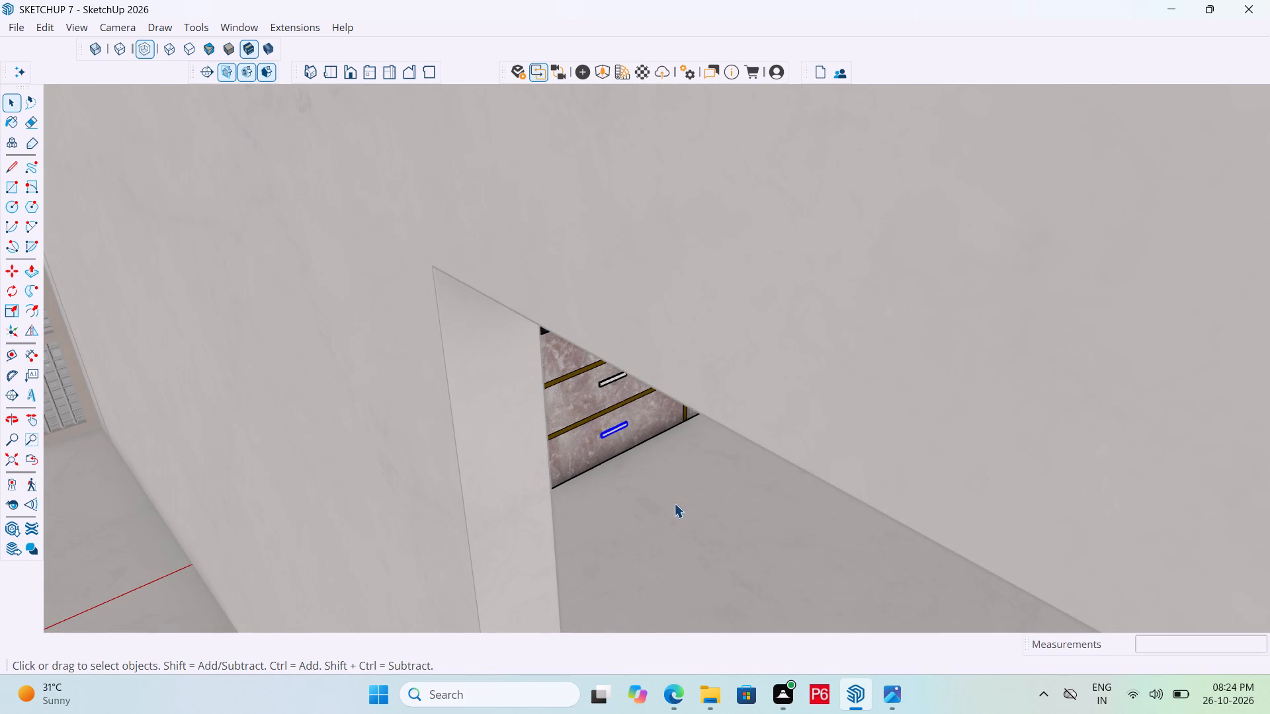
{"action": "key", "text": "Escape"}
{"action": "scroll", "coordinate": [629, 444], "scroll_direction": "down", "scroll_amount": 7}
{"action": "scroll", "coordinate": [522, 489], "scroll_direction": "down", "scroll_amount": 6}
{"action": "middle_click_drag", "start_coordinate": [806, 378], "coordinate": [842, 528]}
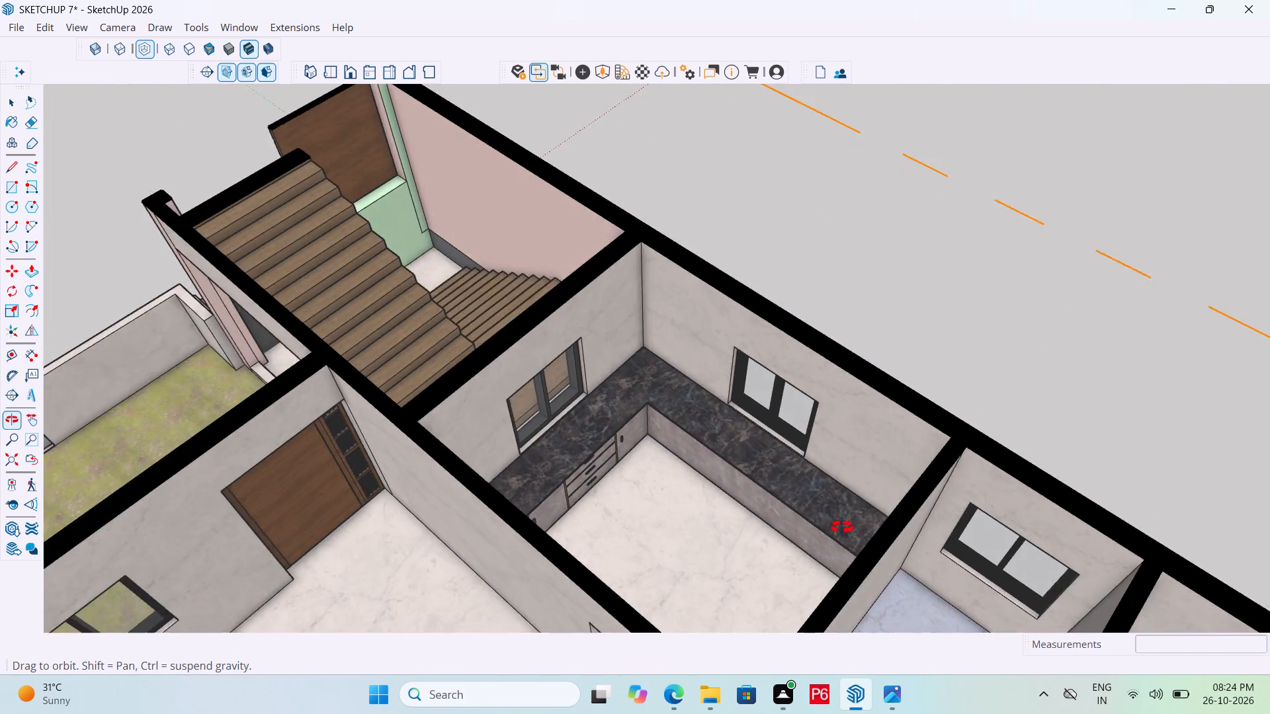
{"action": "middle_click_drag", "start_coordinate": [842, 528], "coordinate": [880, 456]}
{"action": "scroll", "coordinate": [741, 492], "scroll_direction": "up", "scroll_amount": 12}
{"action": "scroll", "coordinate": [883, 417], "scroll_direction": "down", "scroll_amount": 7}
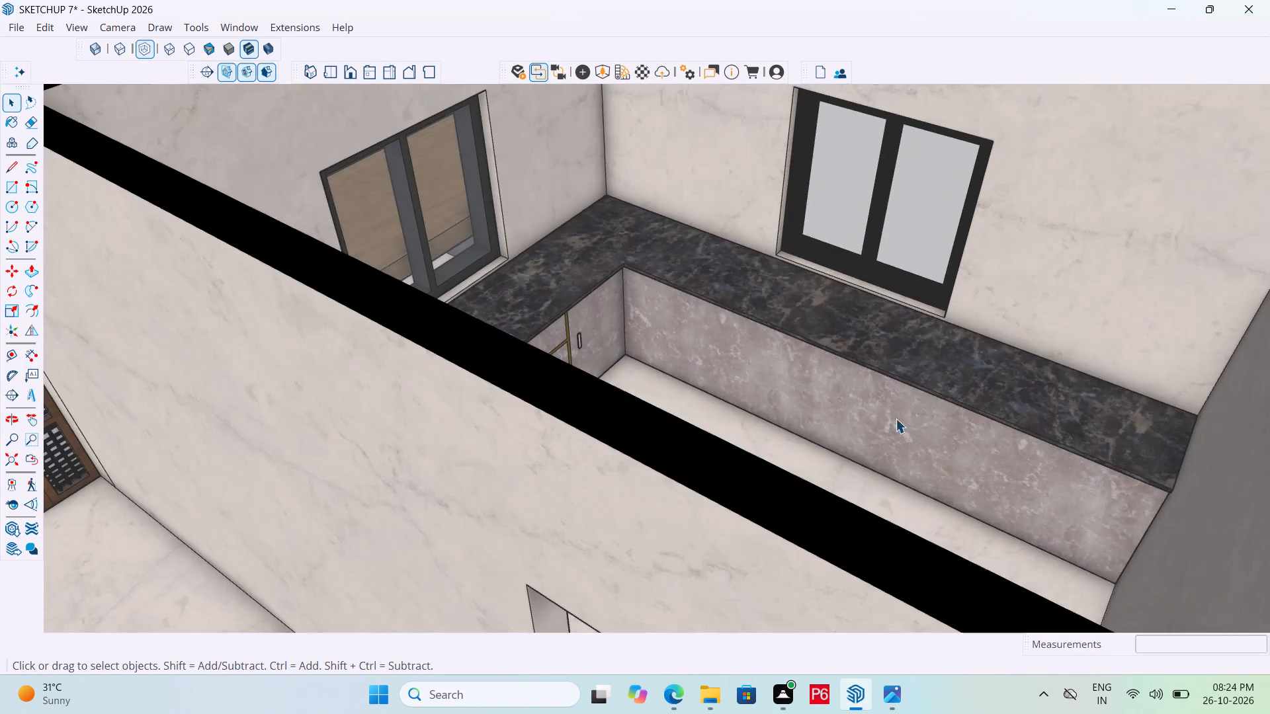
{"action": "middle_click_drag", "start_coordinate": [824, 419], "coordinate": [776, 442]}
{"action": "scroll", "coordinate": [1033, 410], "scroll_direction": "up", "scroll_amount": 6}
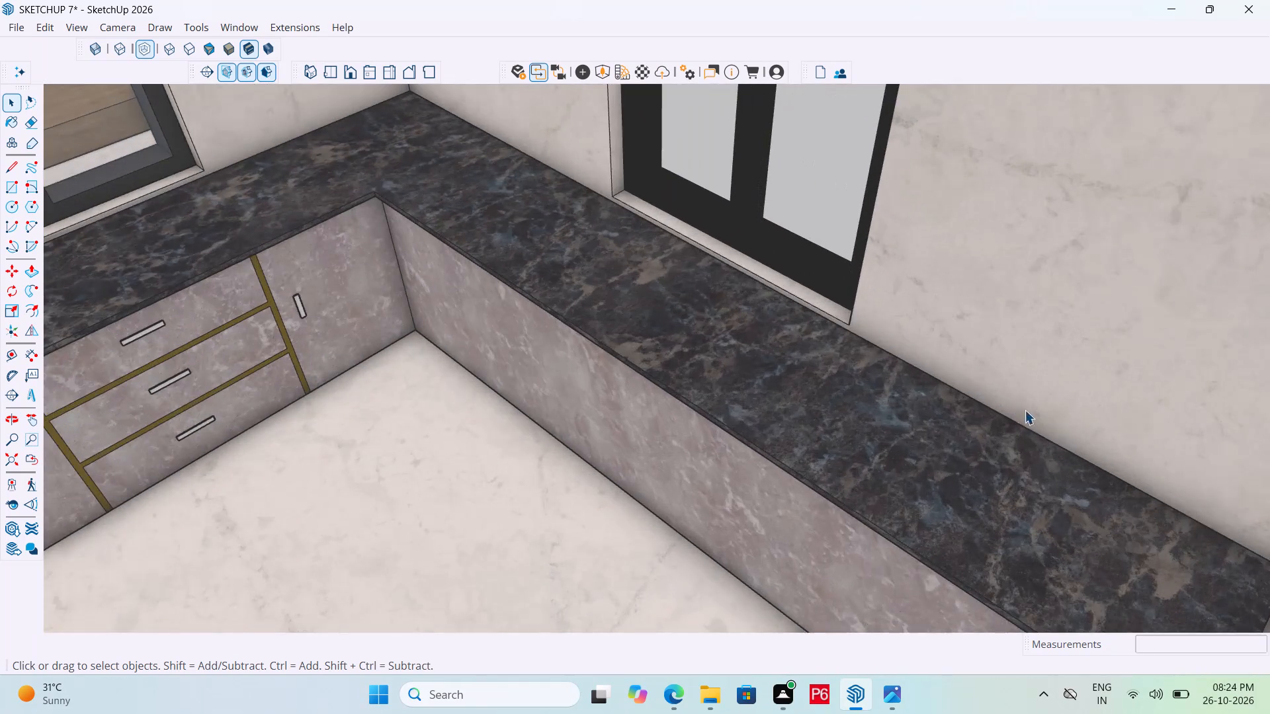
{"action": "scroll", "coordinate": [994, 458], "scroll_direction": "up", "scroll_amount": 3}
{"action": "key", "text": "l"}
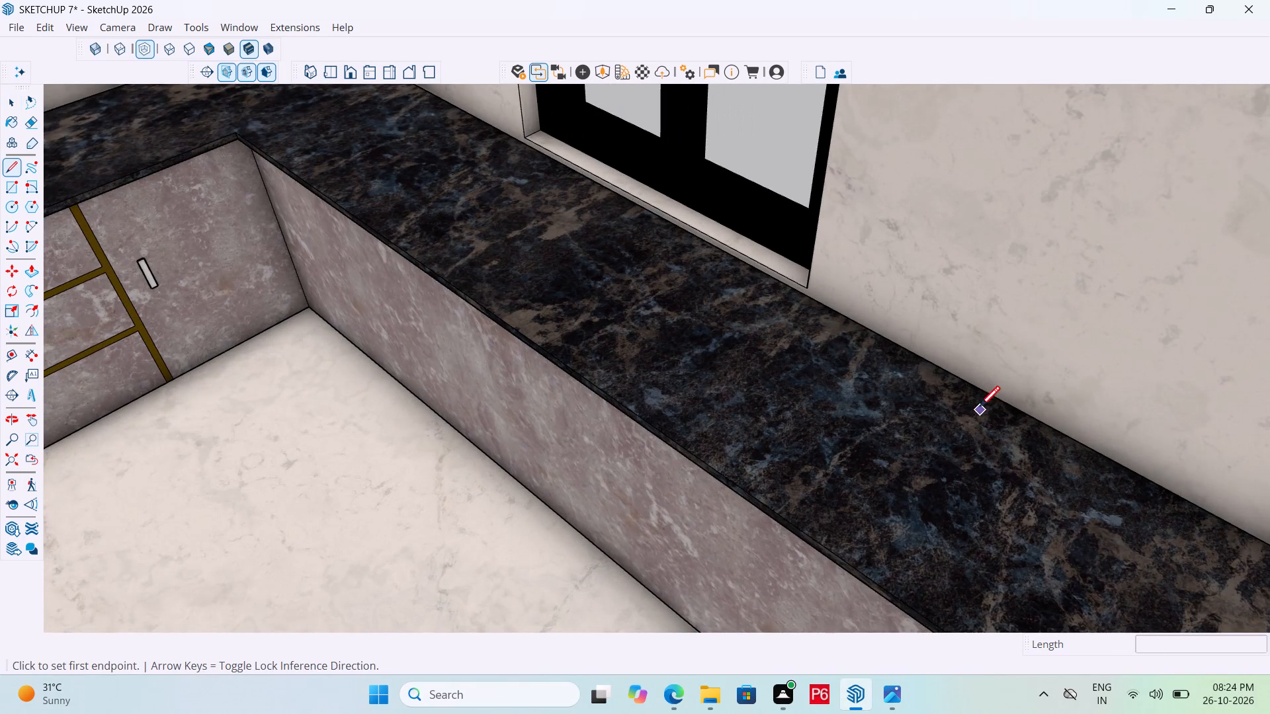
{"action": "key", "text": "space"}
{"action": "left_click", "coordinate": [975, 415]}
{"action": "double_click", "coordinate": [971, 424]}
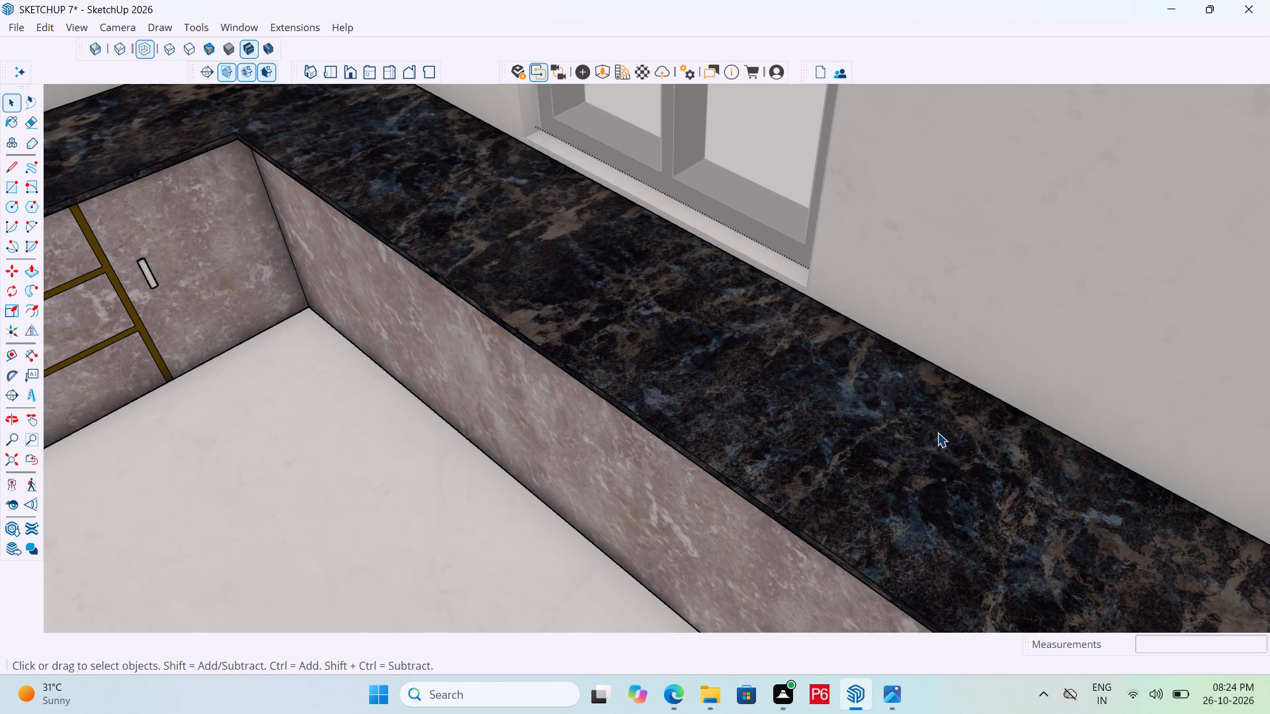
Draw a line about 2' 2" across the countertop from its back edge to its front edge, between the window and the end wall.
{"action": "left_click", "coordinate": [935, 433]}
{"action": "key", "text": "l"}
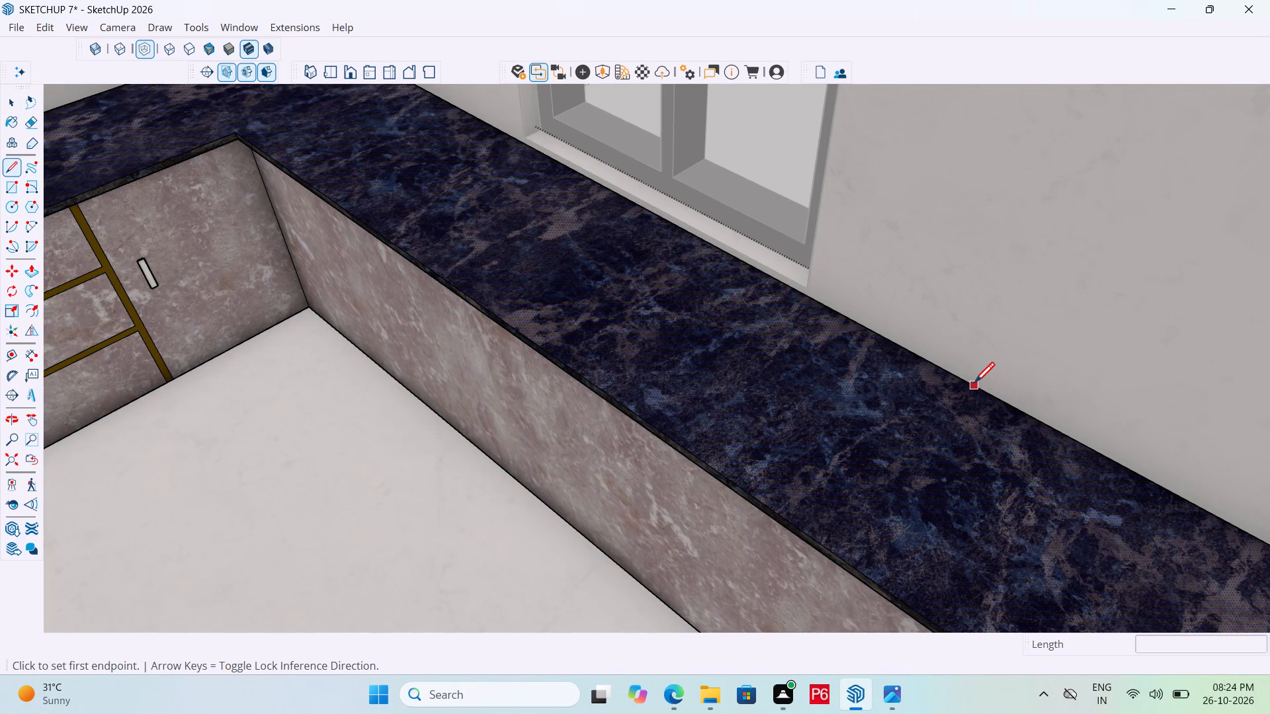
{"action": "scroll", "coordinate": [869, 348], "scroll_direction": "down", "scroll_amount": 10}
{"action": "middle_click_drag", "start_coordinate": [886, 480], "coordinate": [1175, 528]}
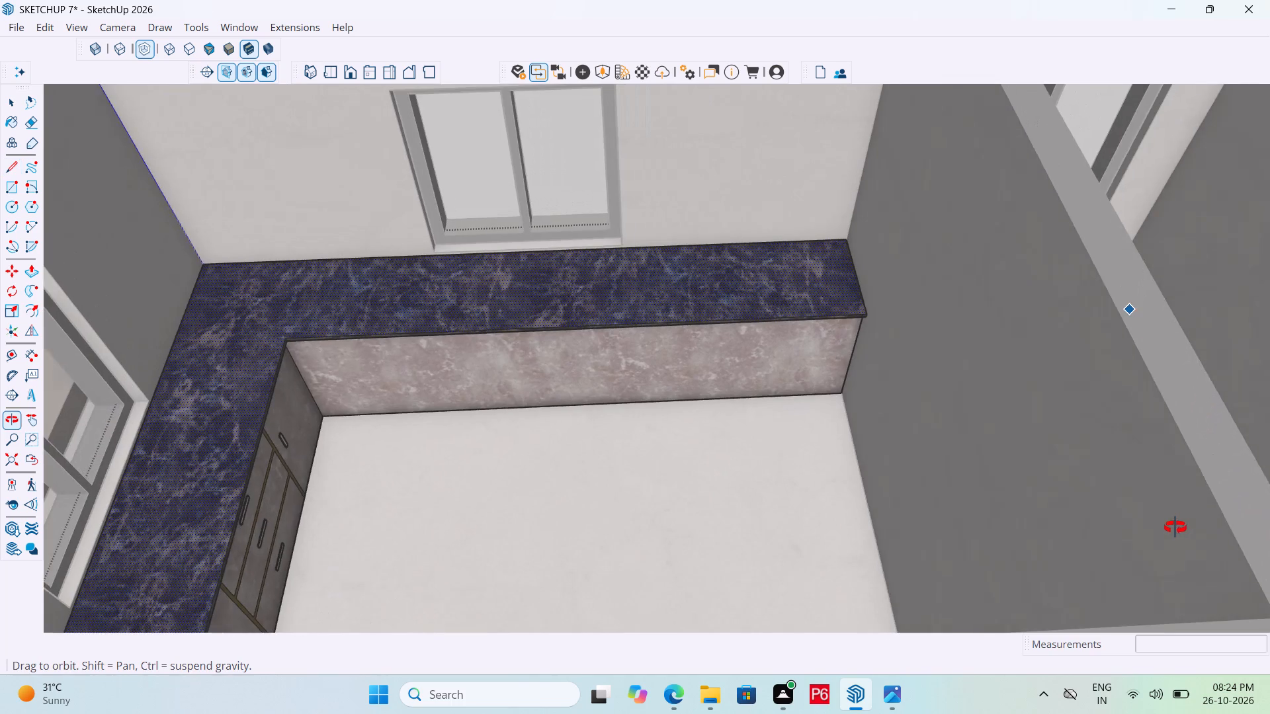
{"action": "middle_click_drag", "start_coordinate": [1175, 528], "coordinate": [1172, 528]}
{"action": "scroll", "coordinate": [730, 373], "scroll_direction": "up", "scroll_amount": 5}
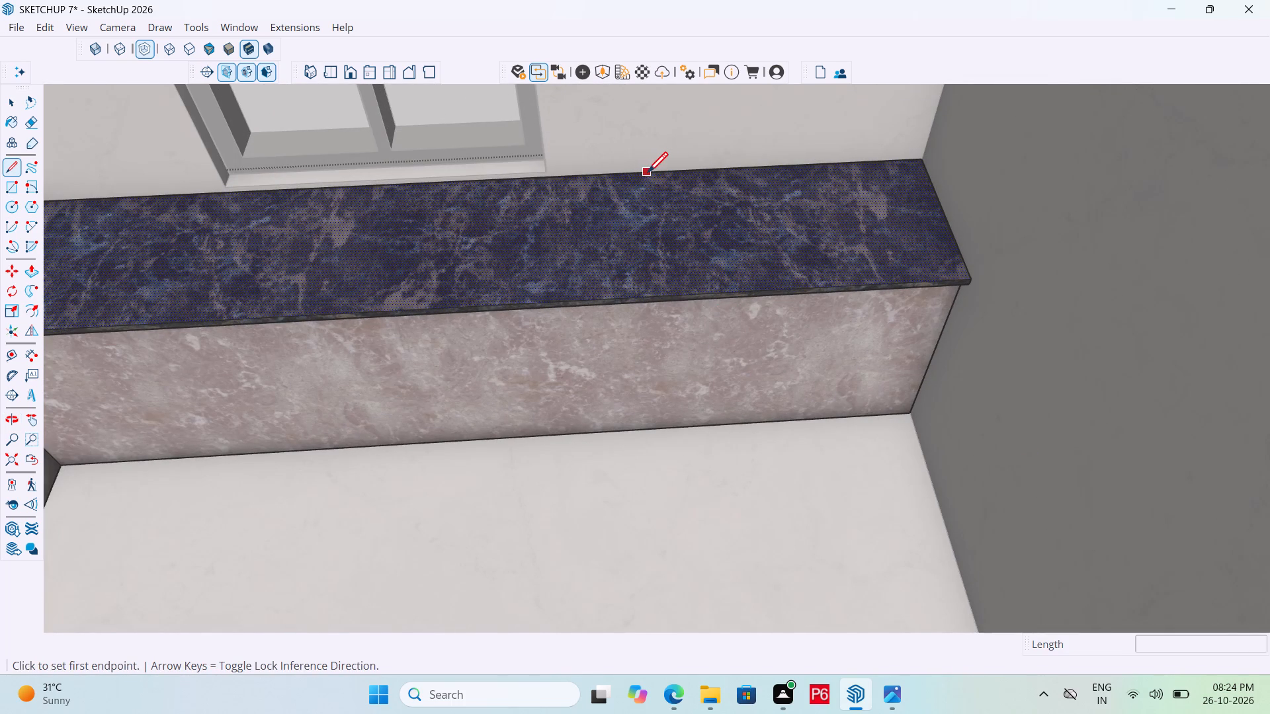
{"action": "left_click", "coordinate": [648, 175]}
{"action": "left_click", "coordinate": [660, 296]}
Push the countertop section between the new line and the end wall down 1".
{"action": "key", "text": "space"}
{"action": "key", "text": "p"}
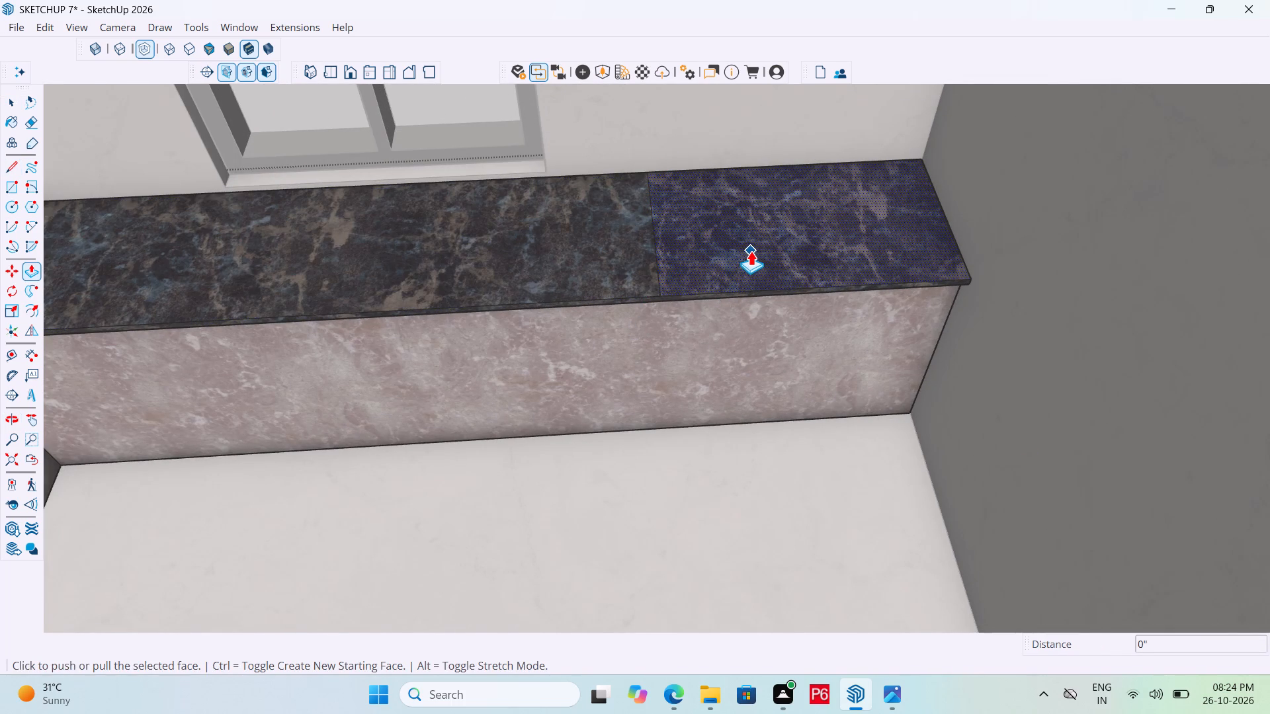
{"action": "left_click", "coordinate": [751, 251]}
{"action": "left_click", "coordinate": [722, 315]}
{"action": "middle_click_drag", "start_coordinate": [738, 292], "coordinate": [730, 274]}
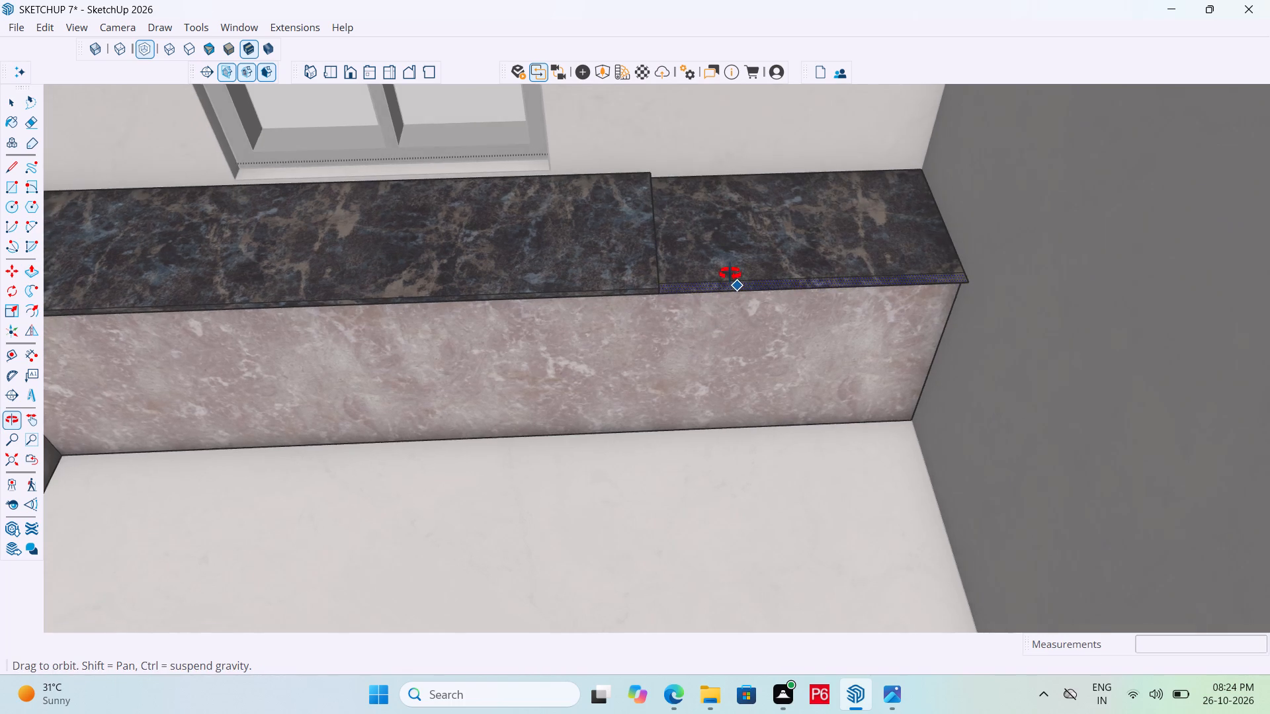
{"action": "middle_click_drag", "start_coordinate": [730, 274], "coordinate": [697, 287]}
{"action": "scroll", "coordinate": [734, 351], "scroll_direction": "up", "scroll_amount": 3}
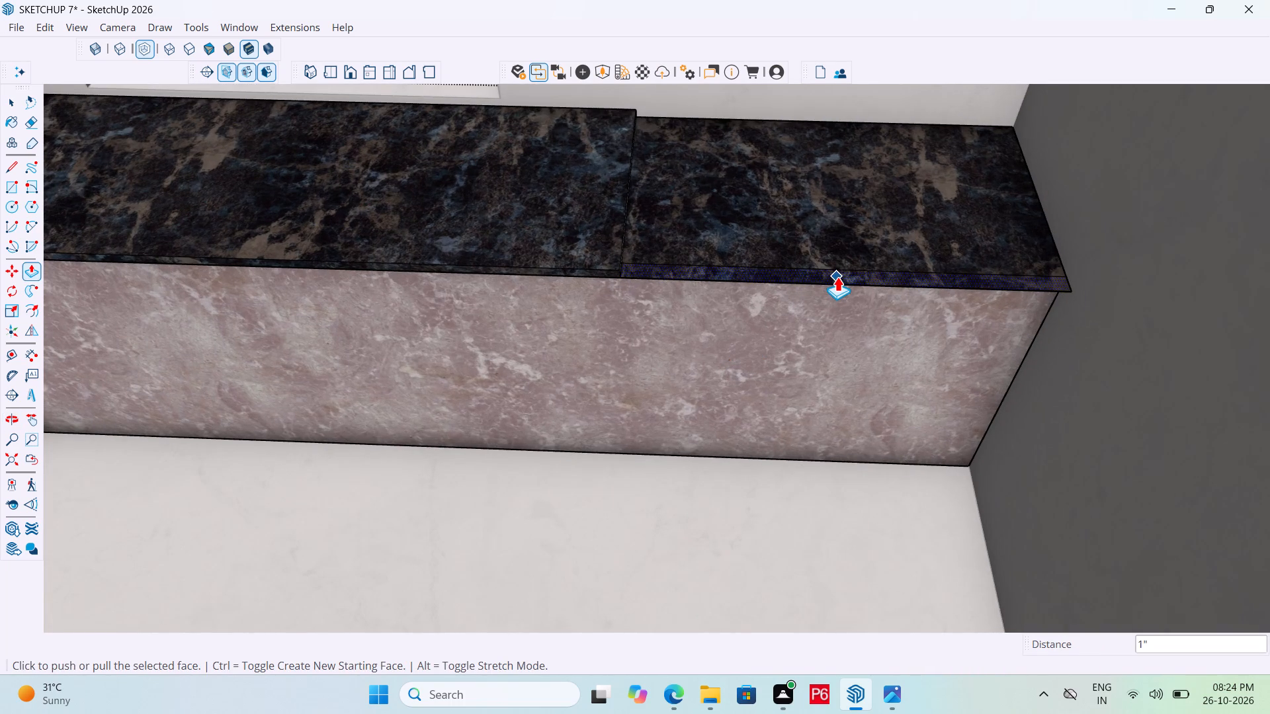
{"action": "left_click", "coordinate": [837, 276]}
{"action": "key", "text": "Escape"}
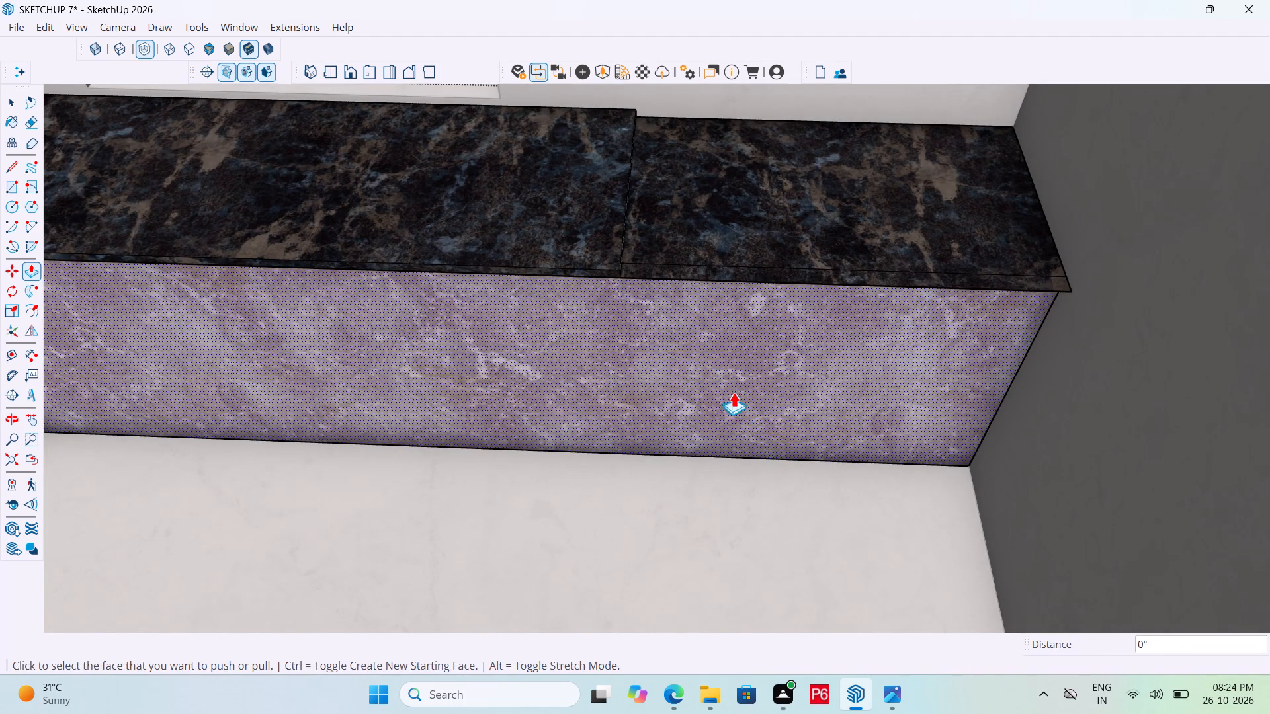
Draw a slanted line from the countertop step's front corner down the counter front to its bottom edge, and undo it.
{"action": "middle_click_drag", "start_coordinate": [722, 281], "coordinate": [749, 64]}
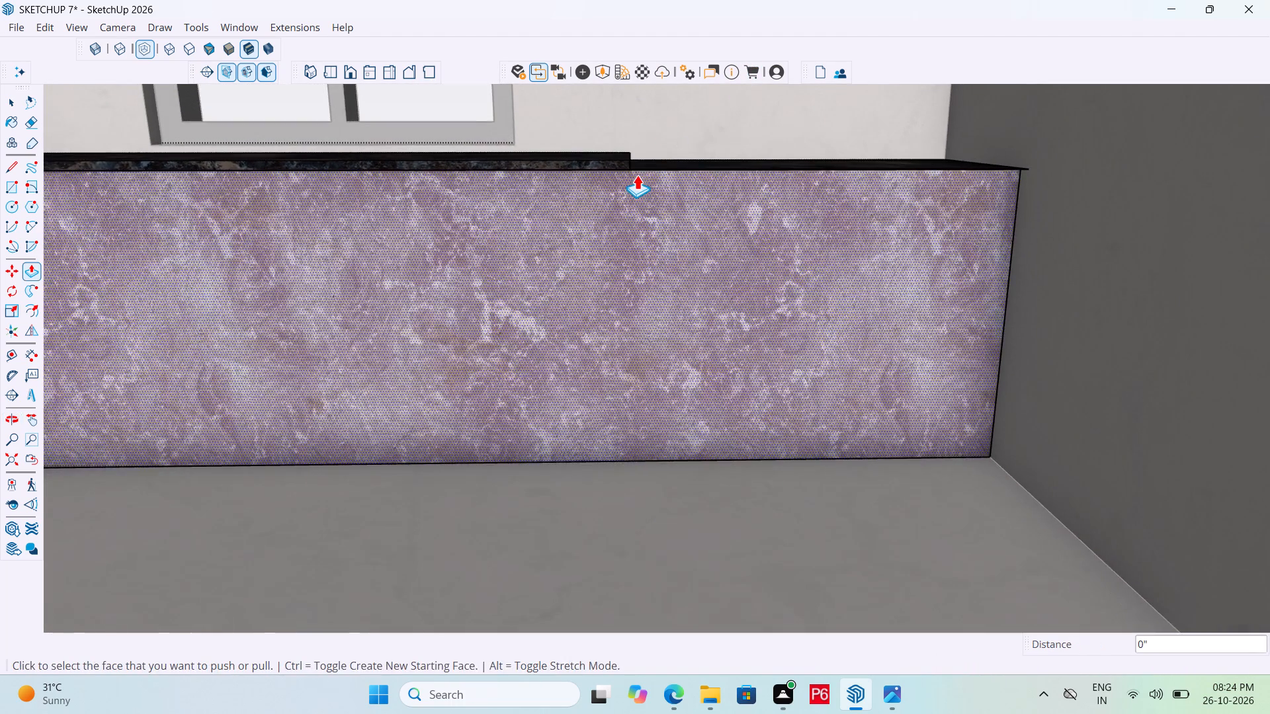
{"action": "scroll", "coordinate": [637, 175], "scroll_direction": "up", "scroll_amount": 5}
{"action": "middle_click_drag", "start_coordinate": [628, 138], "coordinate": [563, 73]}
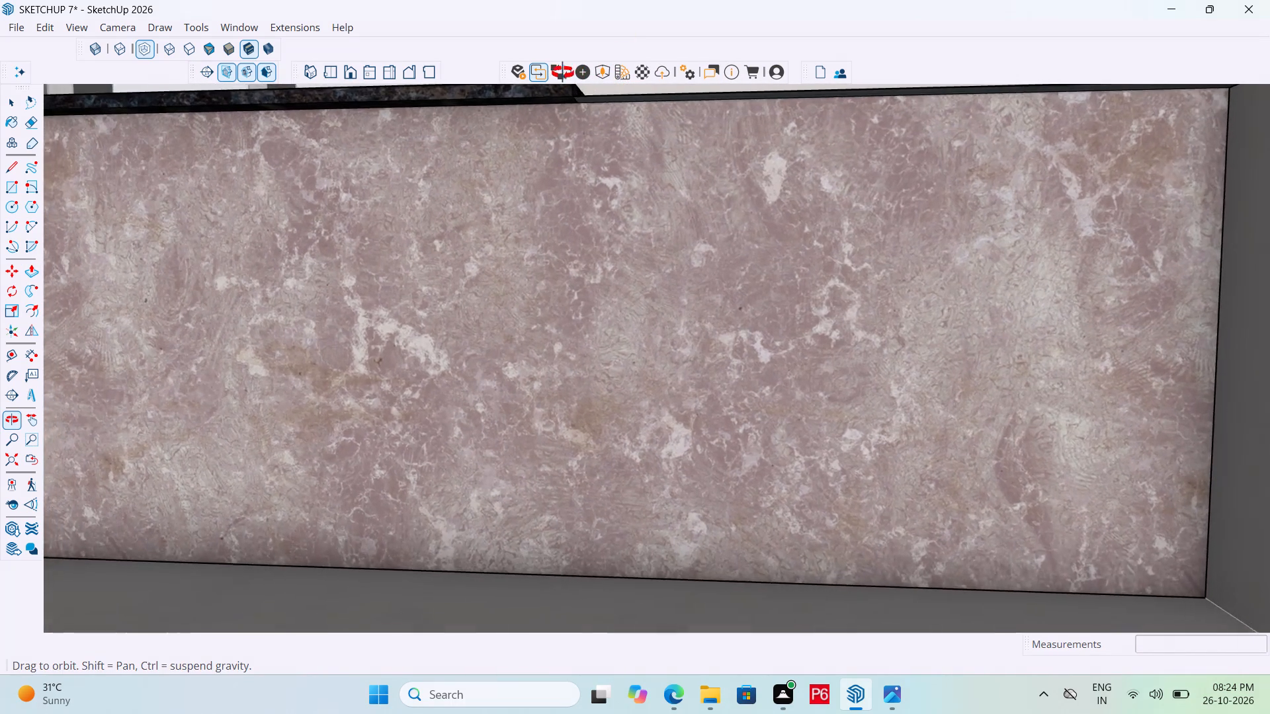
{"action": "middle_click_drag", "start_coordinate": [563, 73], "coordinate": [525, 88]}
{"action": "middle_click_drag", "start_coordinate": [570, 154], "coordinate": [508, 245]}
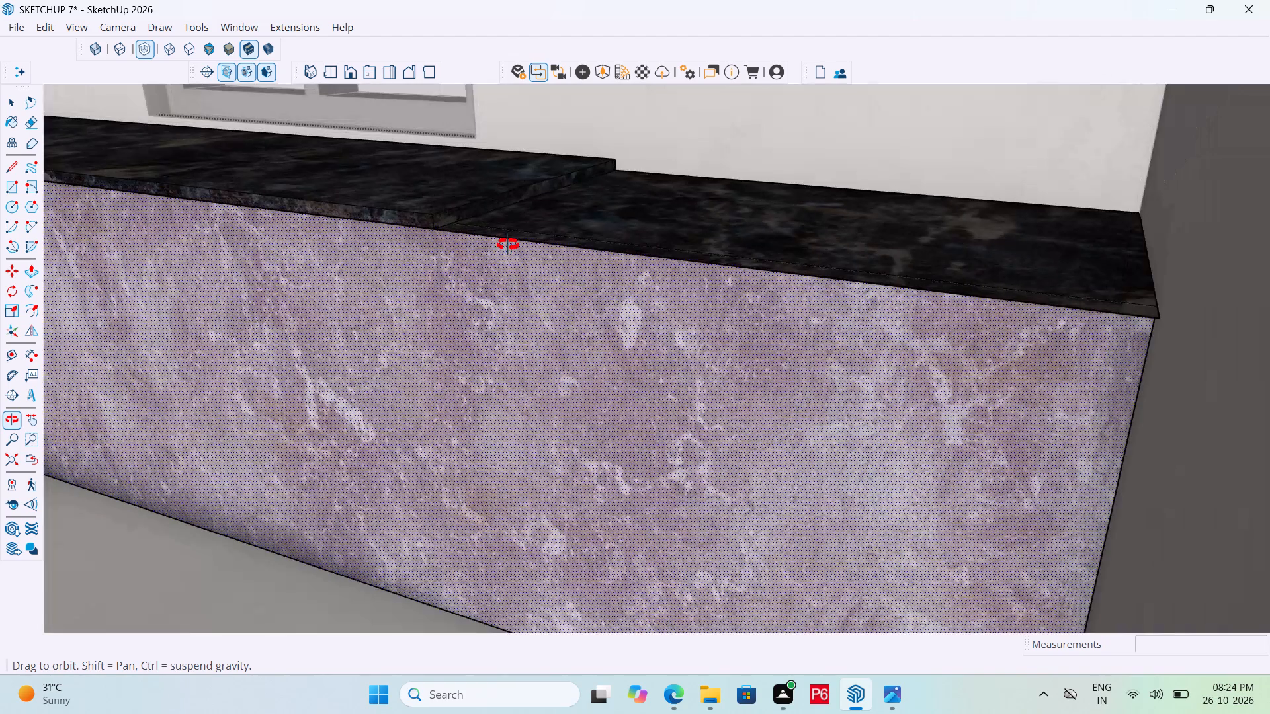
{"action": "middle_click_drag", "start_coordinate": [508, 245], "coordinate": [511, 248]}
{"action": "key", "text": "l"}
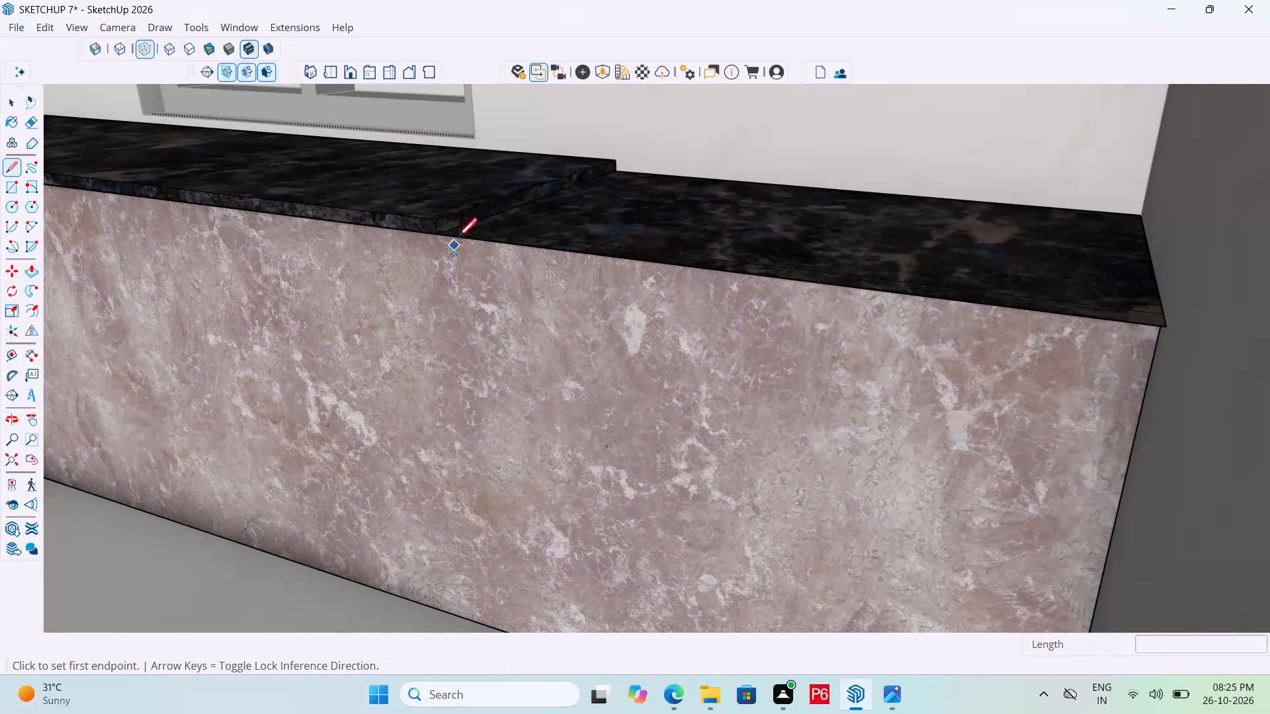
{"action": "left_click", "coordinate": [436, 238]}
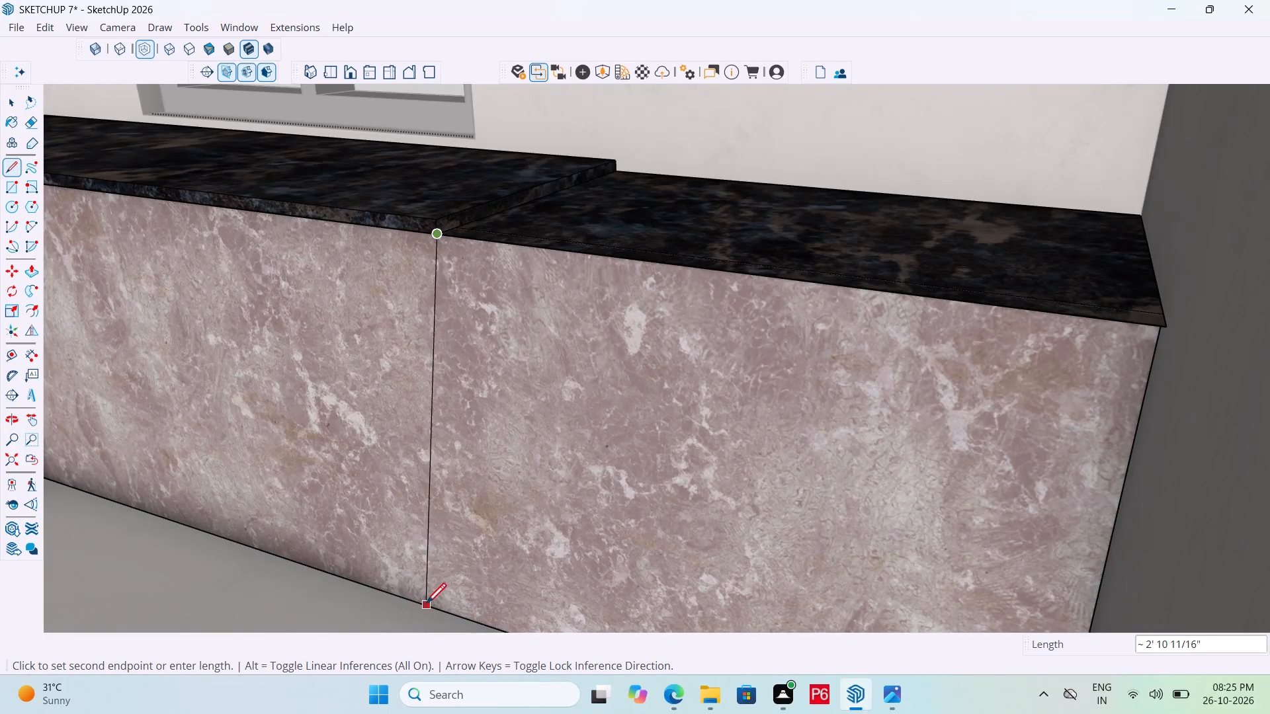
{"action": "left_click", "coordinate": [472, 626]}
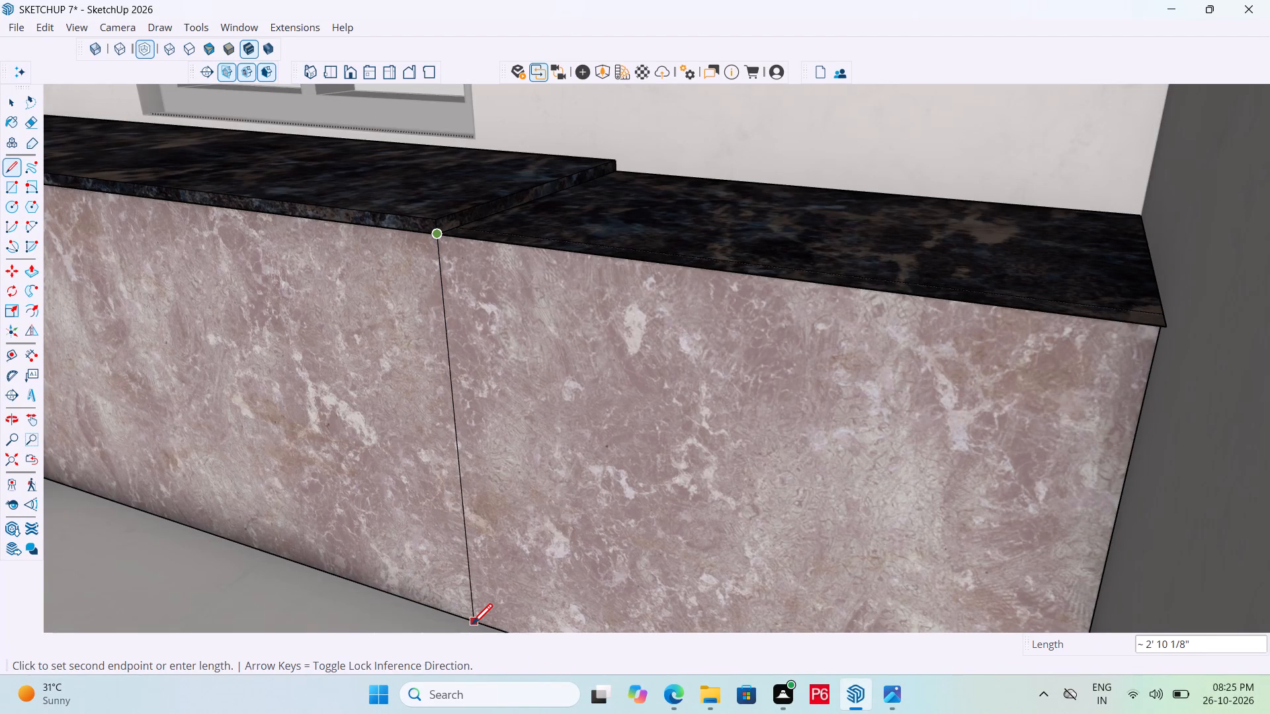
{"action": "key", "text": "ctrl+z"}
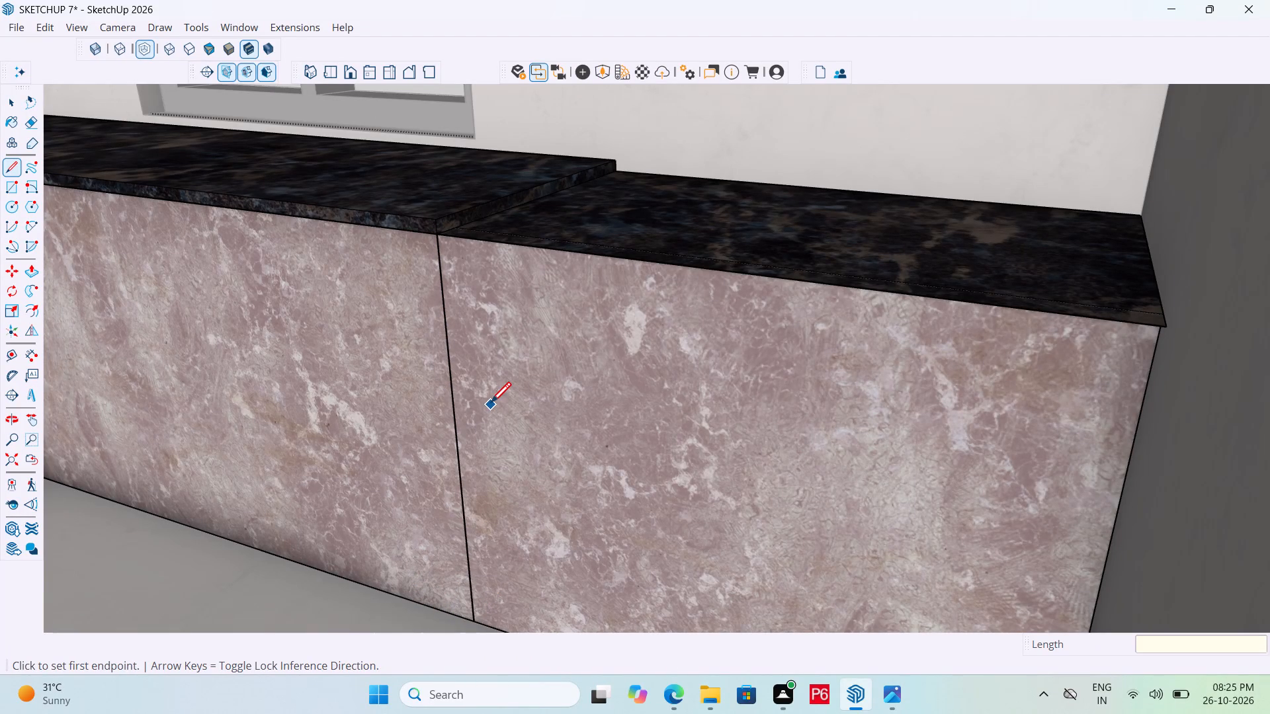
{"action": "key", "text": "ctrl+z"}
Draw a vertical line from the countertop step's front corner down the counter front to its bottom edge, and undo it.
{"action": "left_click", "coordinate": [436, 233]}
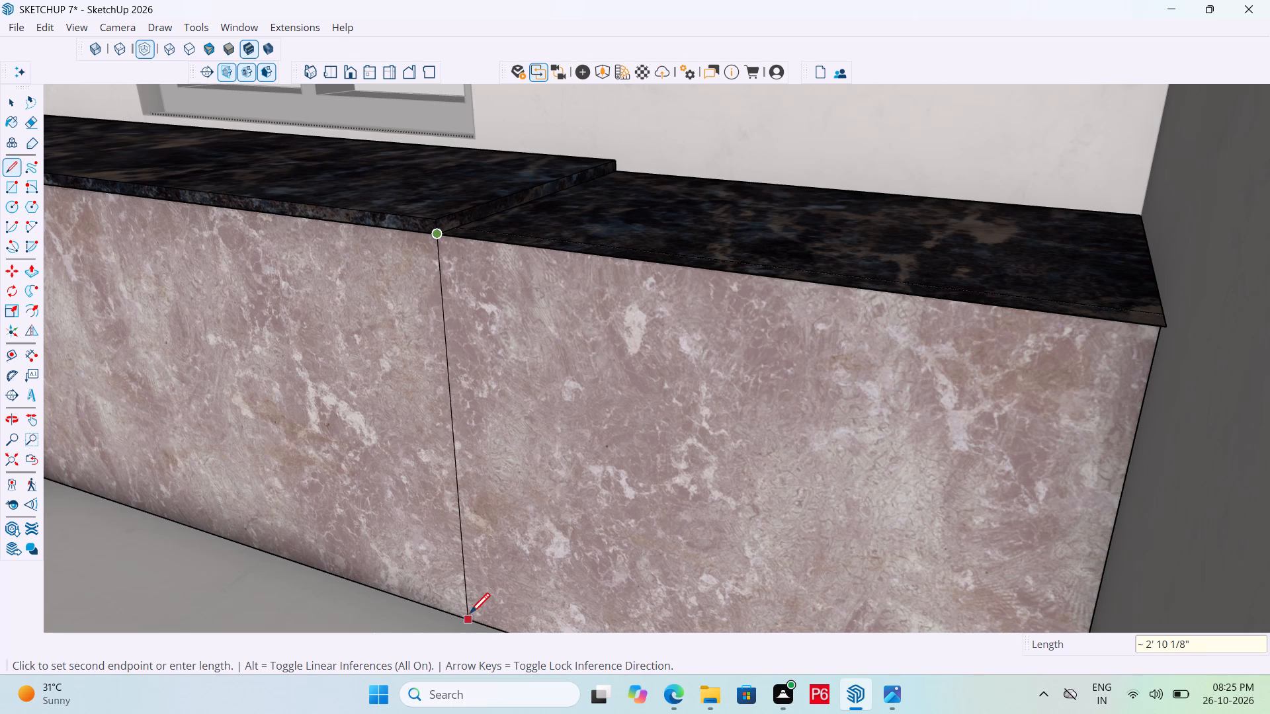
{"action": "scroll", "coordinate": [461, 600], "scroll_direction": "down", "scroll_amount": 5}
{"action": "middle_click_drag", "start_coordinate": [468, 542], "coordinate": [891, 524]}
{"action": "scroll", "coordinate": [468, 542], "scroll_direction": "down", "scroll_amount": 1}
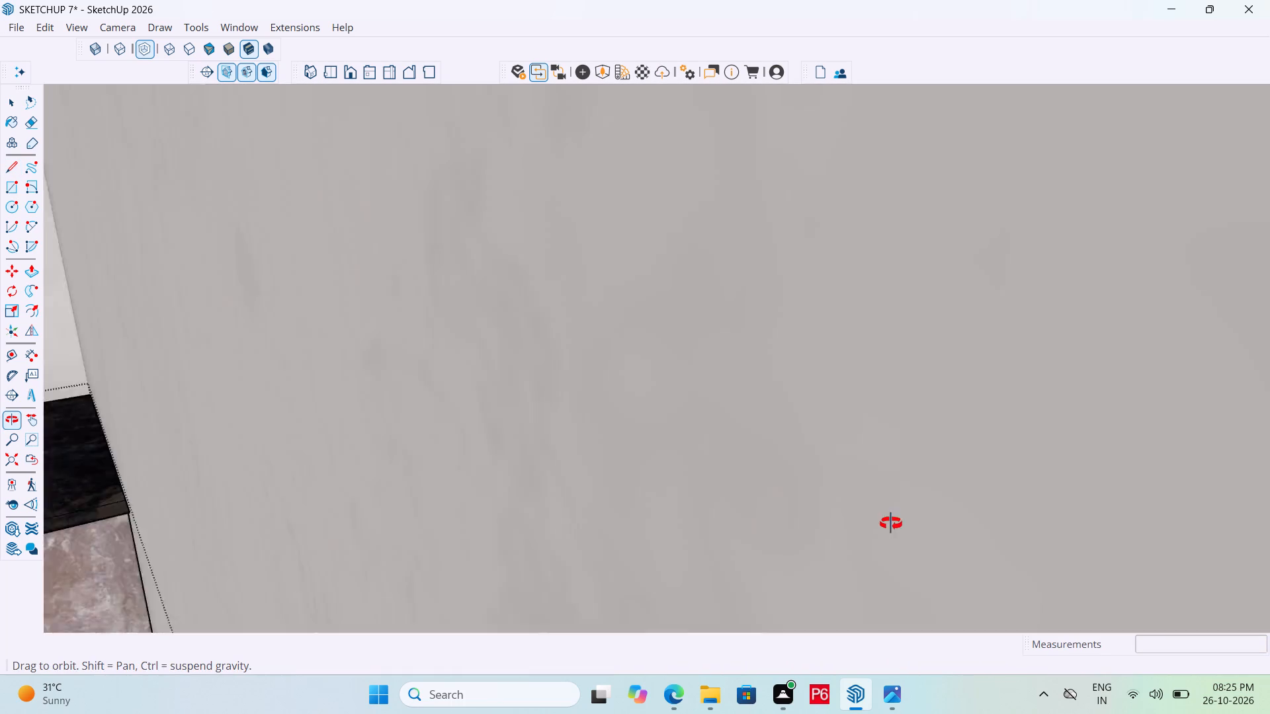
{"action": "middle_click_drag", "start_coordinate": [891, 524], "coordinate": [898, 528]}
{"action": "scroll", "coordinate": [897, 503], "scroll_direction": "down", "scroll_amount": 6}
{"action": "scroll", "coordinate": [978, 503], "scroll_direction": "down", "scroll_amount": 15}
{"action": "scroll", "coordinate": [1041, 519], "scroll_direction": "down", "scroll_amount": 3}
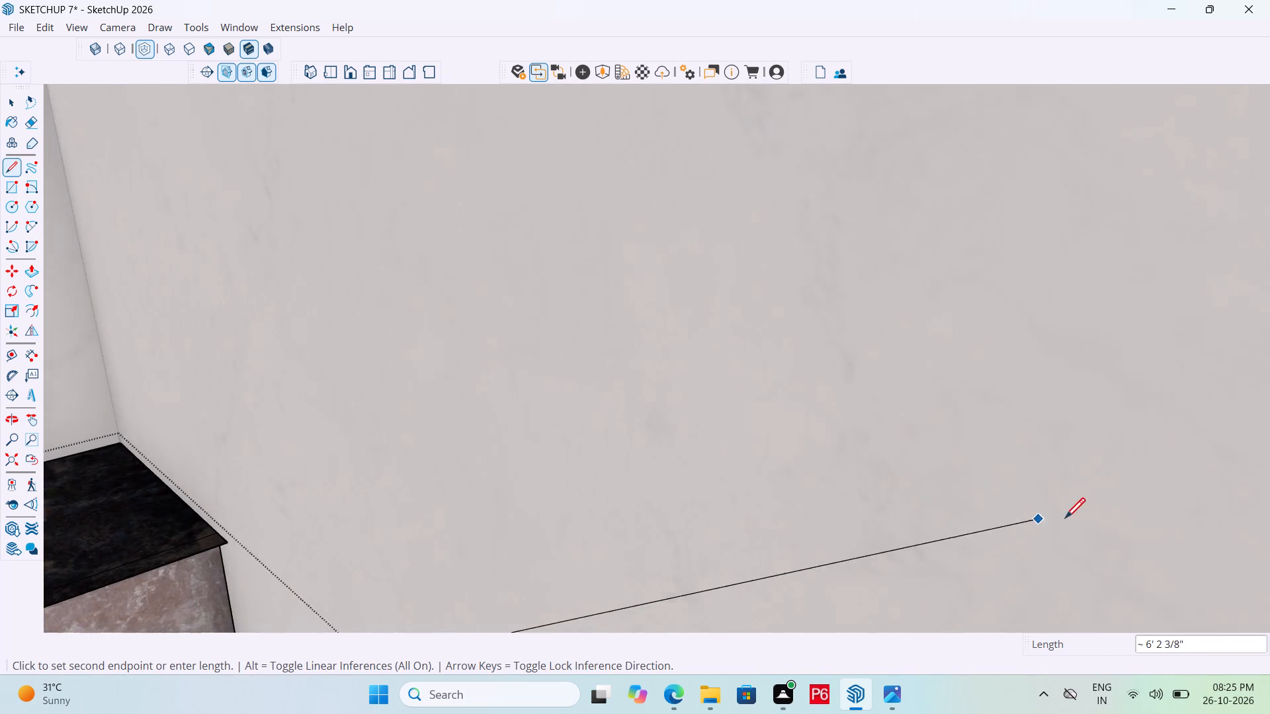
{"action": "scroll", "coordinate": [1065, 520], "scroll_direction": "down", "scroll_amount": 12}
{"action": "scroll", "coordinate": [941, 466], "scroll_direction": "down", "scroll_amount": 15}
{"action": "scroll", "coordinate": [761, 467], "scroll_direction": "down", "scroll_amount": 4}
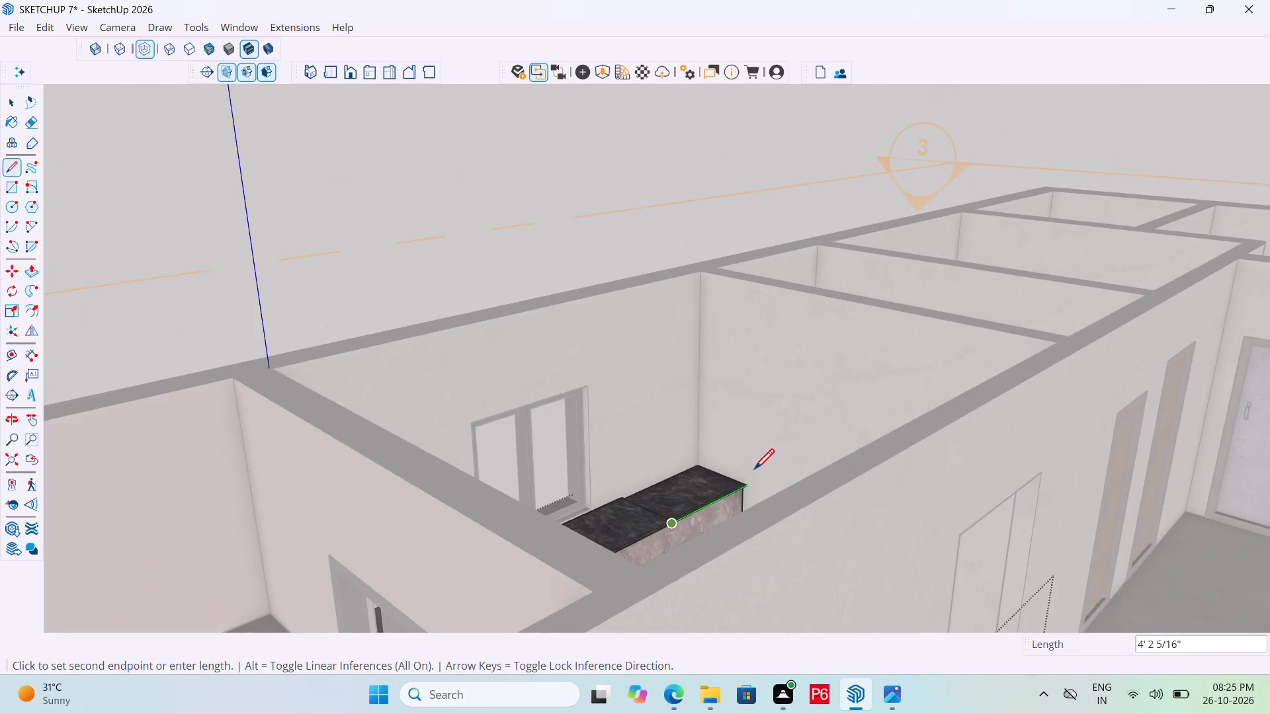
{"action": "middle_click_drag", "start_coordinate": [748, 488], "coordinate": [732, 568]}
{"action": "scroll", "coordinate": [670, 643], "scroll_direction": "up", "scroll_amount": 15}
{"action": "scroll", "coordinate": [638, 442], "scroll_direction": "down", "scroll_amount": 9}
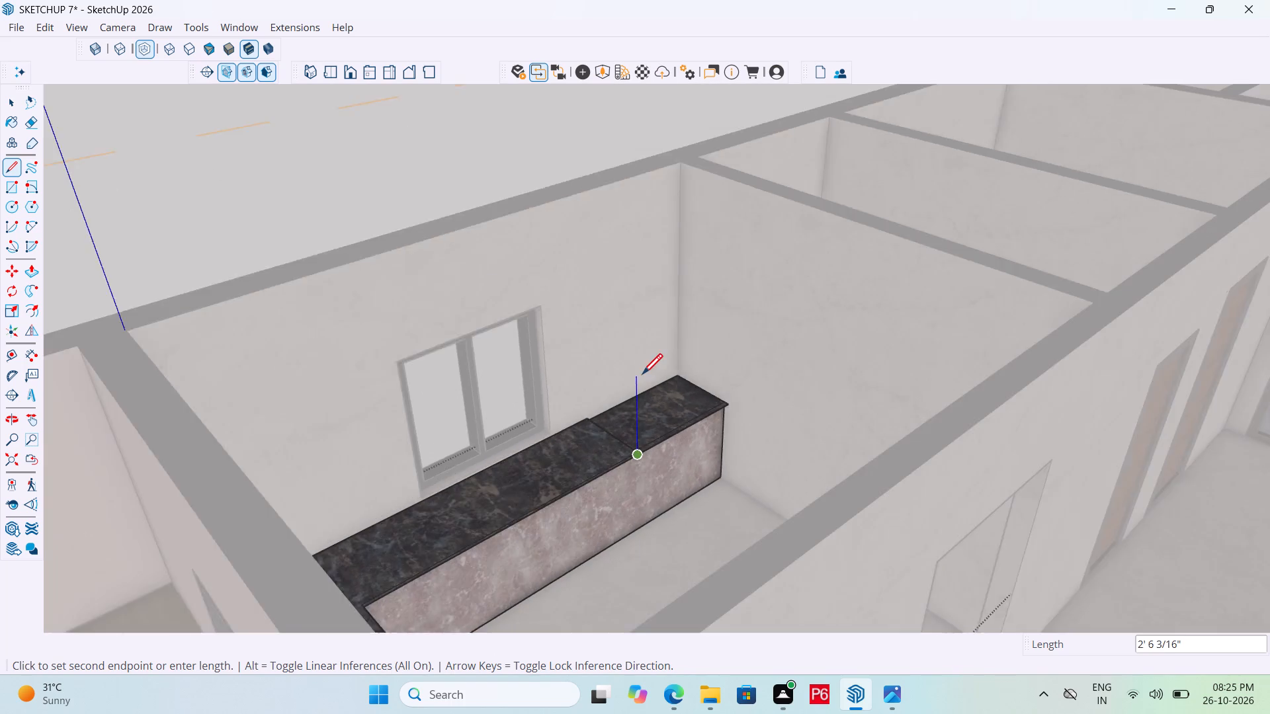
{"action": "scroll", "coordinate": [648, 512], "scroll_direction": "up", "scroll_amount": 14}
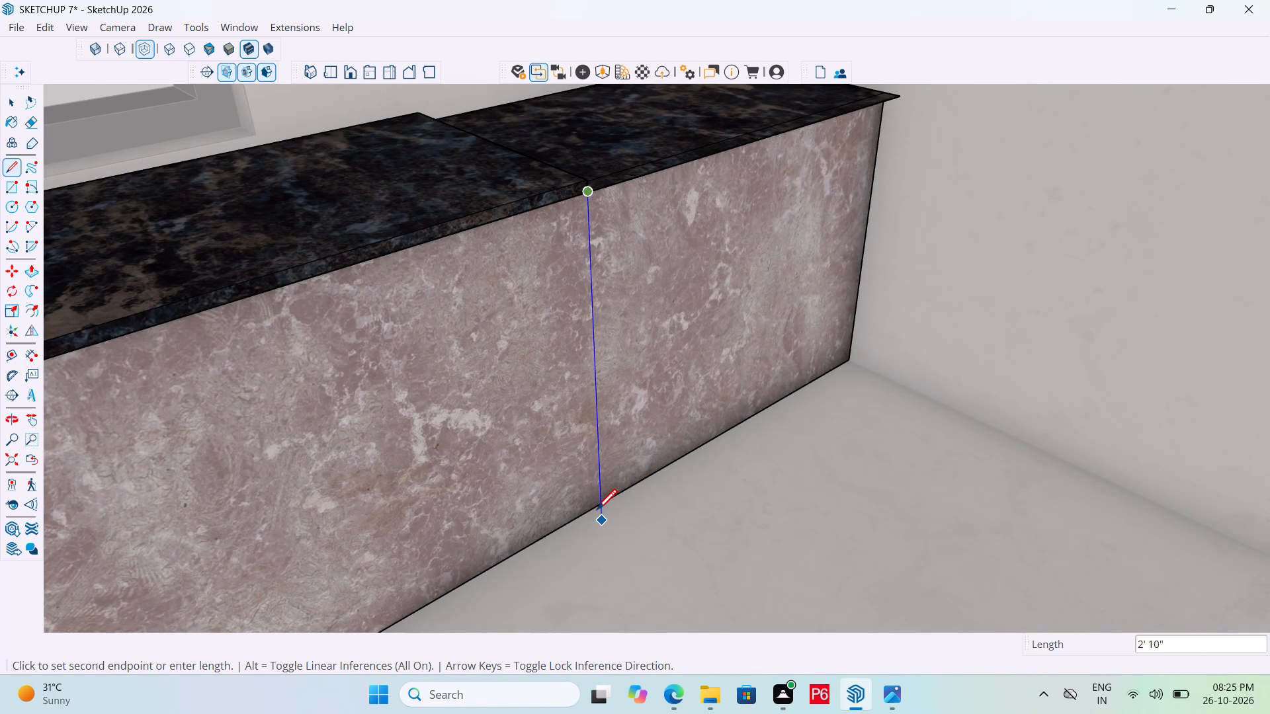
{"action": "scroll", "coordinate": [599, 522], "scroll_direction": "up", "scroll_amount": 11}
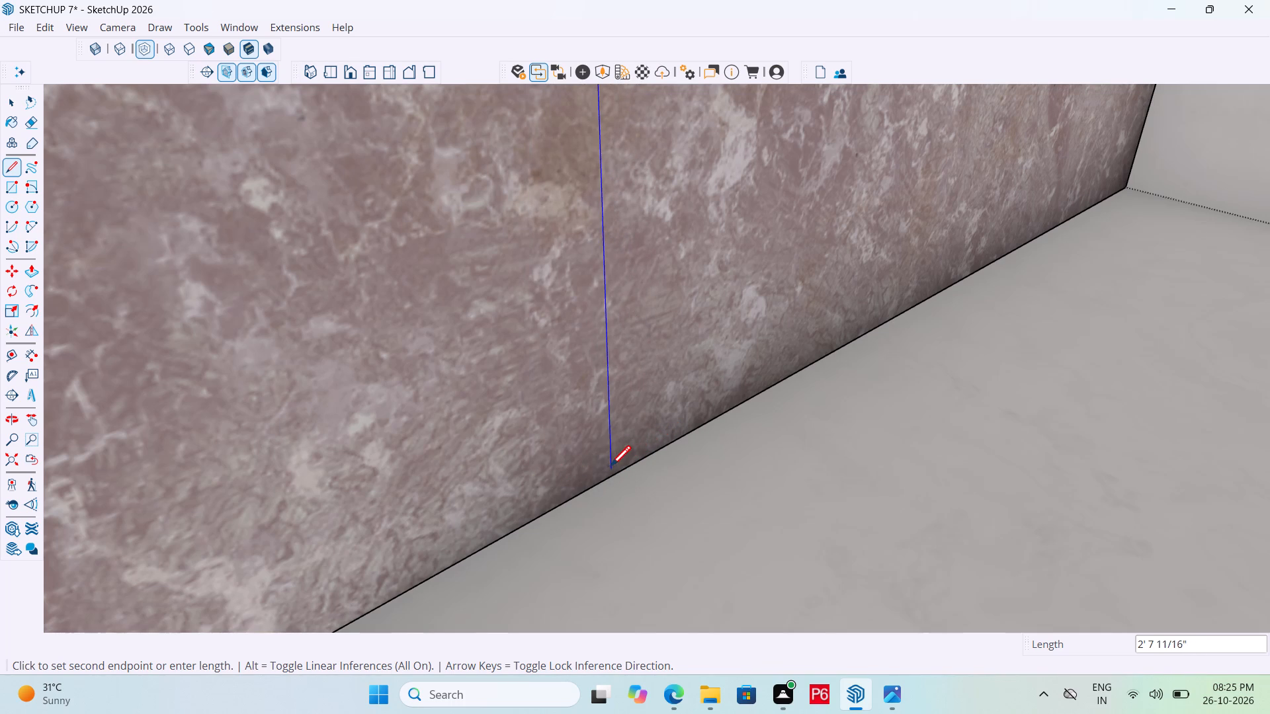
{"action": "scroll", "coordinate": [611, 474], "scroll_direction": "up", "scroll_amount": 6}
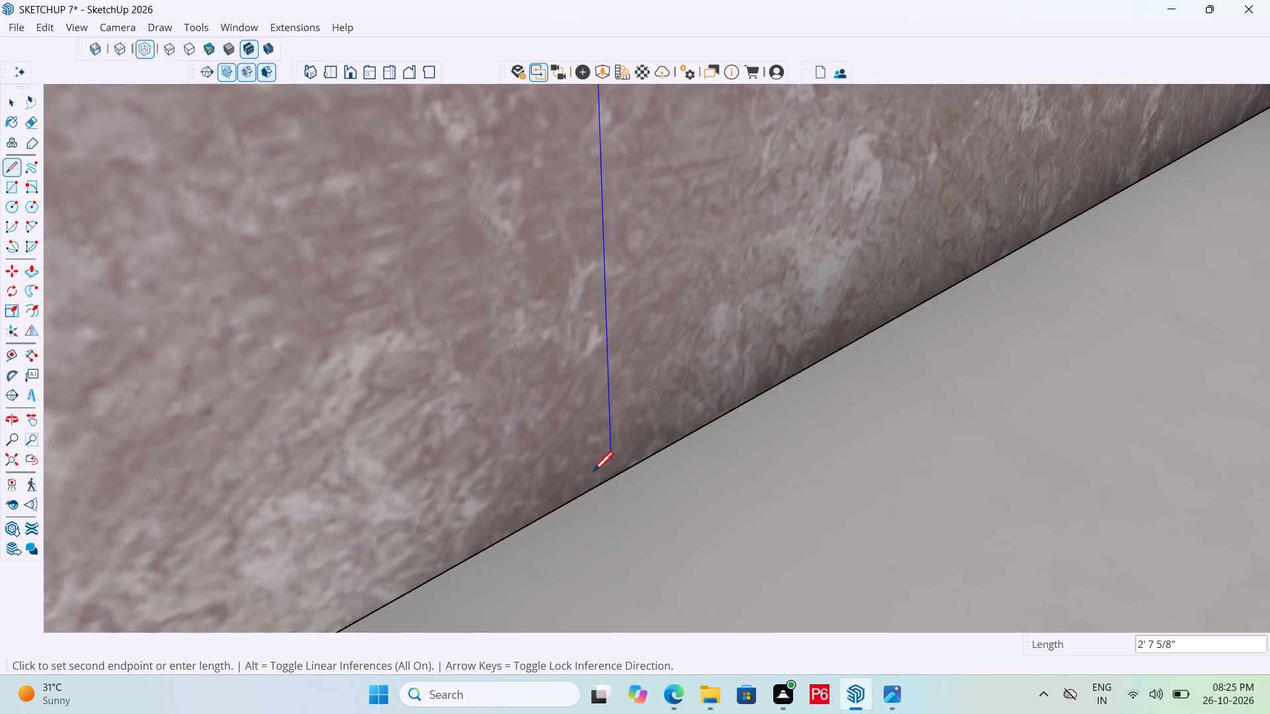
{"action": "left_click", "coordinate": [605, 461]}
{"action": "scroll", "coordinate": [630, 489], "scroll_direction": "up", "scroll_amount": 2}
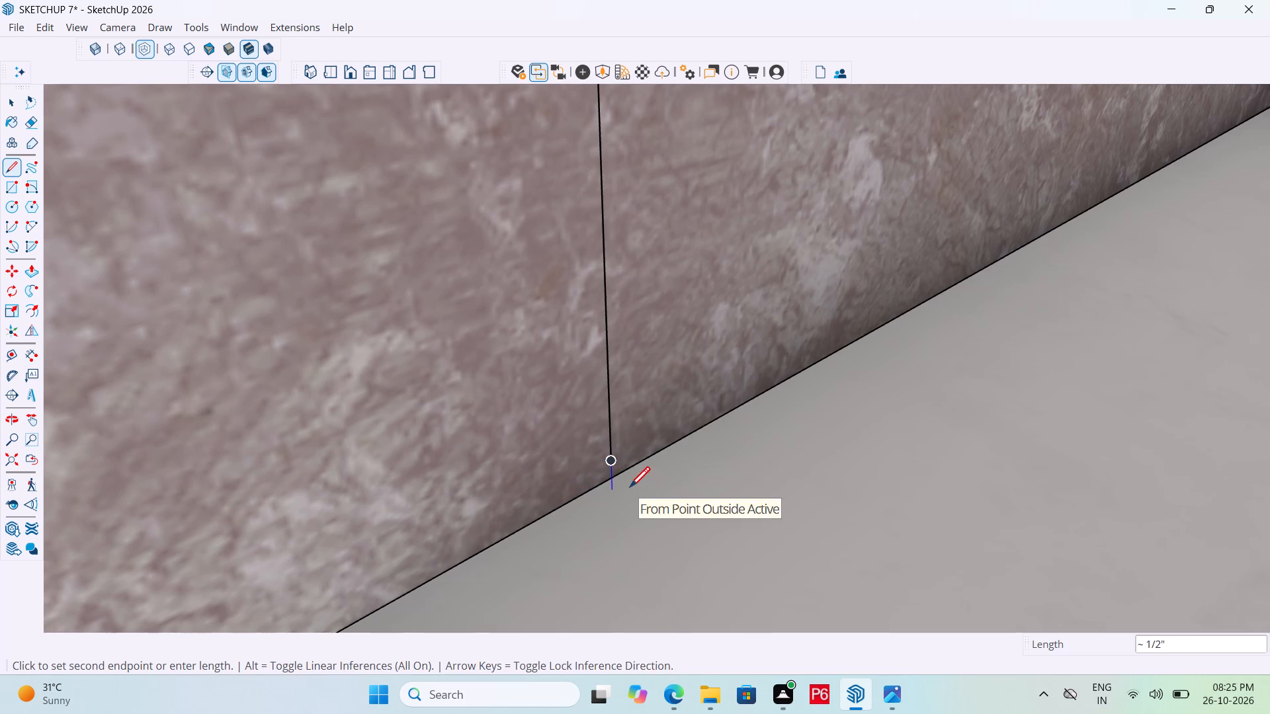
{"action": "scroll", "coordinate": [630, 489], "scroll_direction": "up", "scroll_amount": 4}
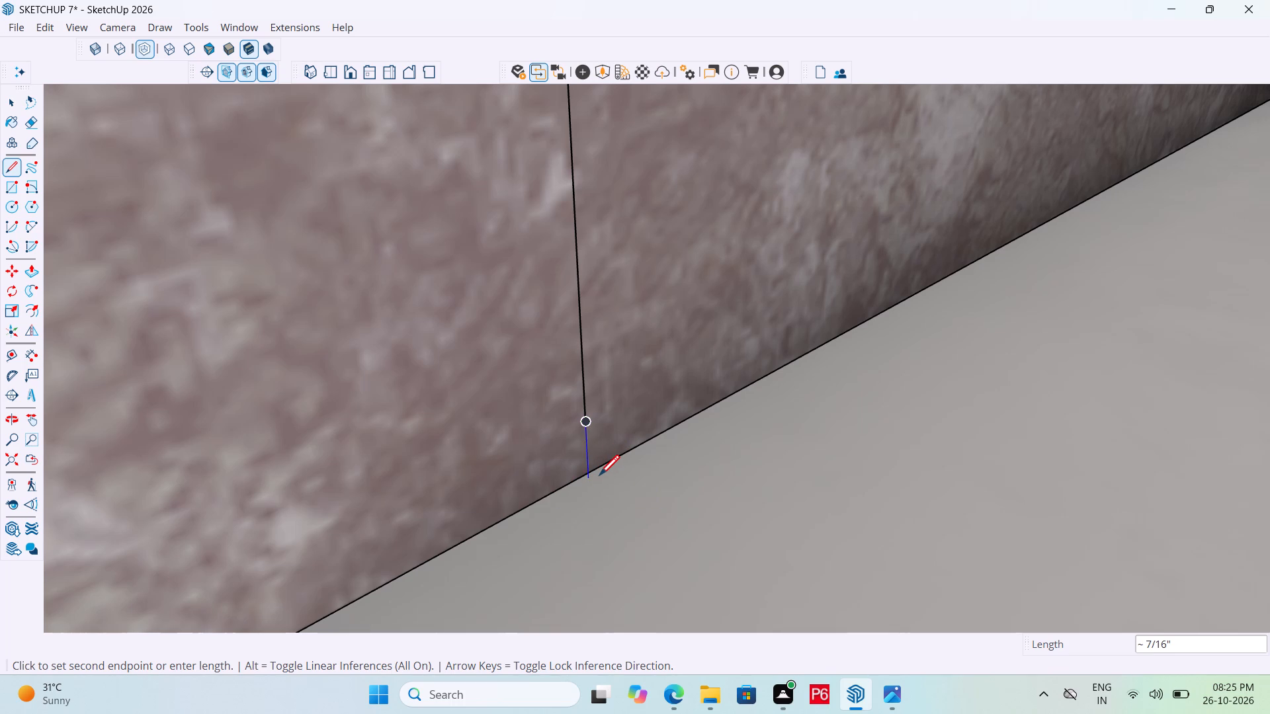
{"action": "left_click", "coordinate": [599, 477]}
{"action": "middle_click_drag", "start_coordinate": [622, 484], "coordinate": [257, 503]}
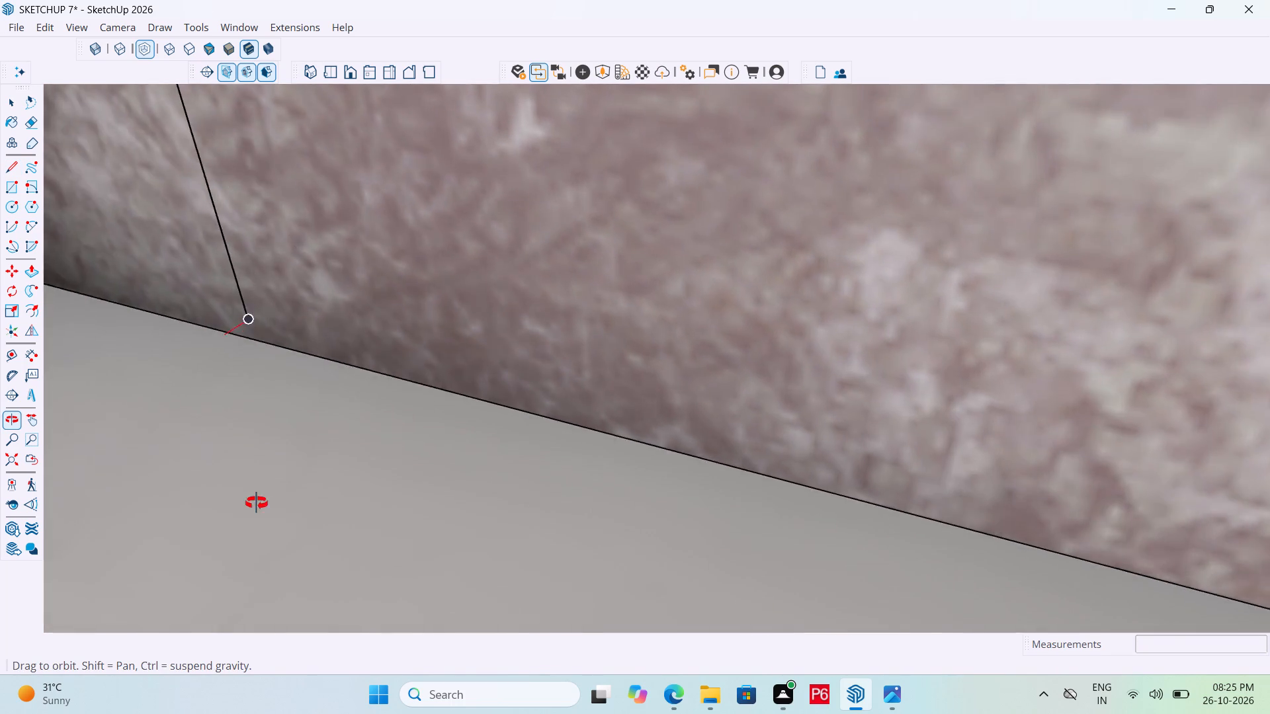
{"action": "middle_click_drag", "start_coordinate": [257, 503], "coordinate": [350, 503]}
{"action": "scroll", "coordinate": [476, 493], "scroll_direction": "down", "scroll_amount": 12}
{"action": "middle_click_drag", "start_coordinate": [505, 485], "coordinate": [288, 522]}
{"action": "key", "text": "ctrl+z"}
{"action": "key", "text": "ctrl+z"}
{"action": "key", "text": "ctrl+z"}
Undo the 1" lowering of the wall-end countertop section and the dividing line across the countertop.
{"action": "scroll", "coordinate": [537, 542], "scroll_direction": "down", "scroll_amount": 2}
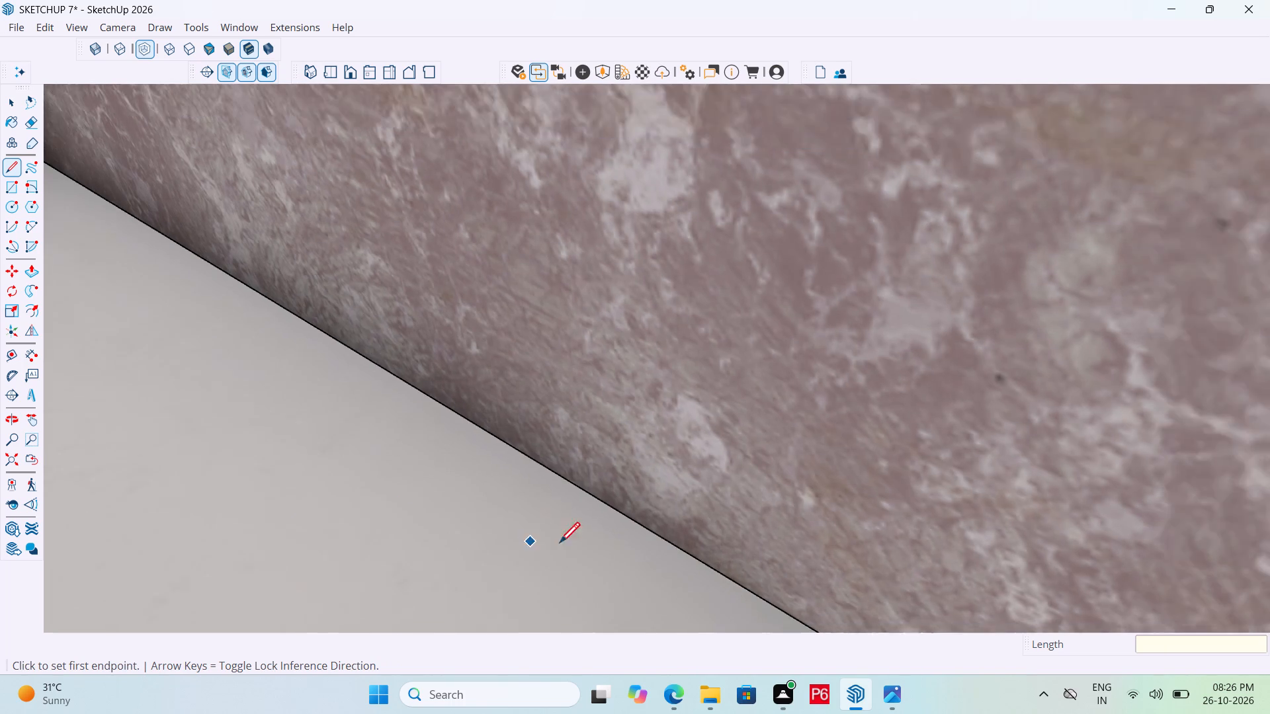
{"action": "scroll", "coordinate": [560, 545], "scroll_direction": "down", "scroll_amount": 14}
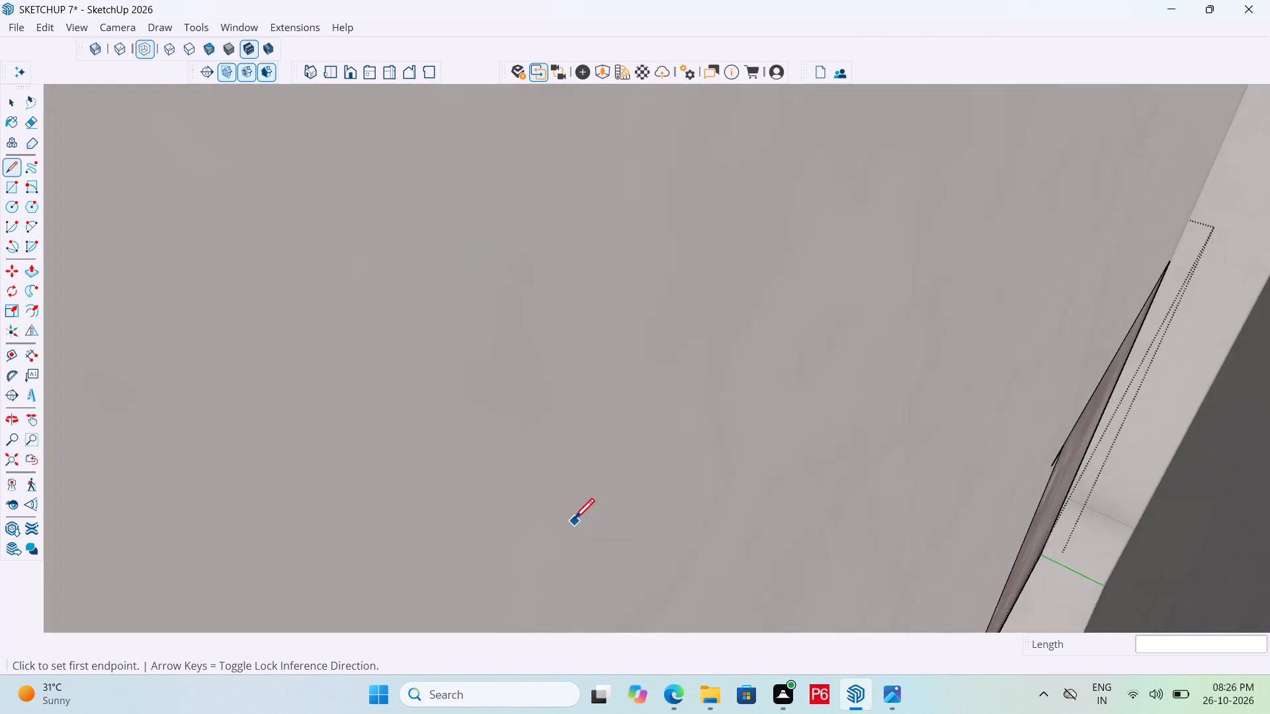
{"action": "left_click", "coordinate": [329, 77]}
{"action": "scroll", "coordinate": [700, 200], "scroll_direction": "down", "scroll_amount": 4}
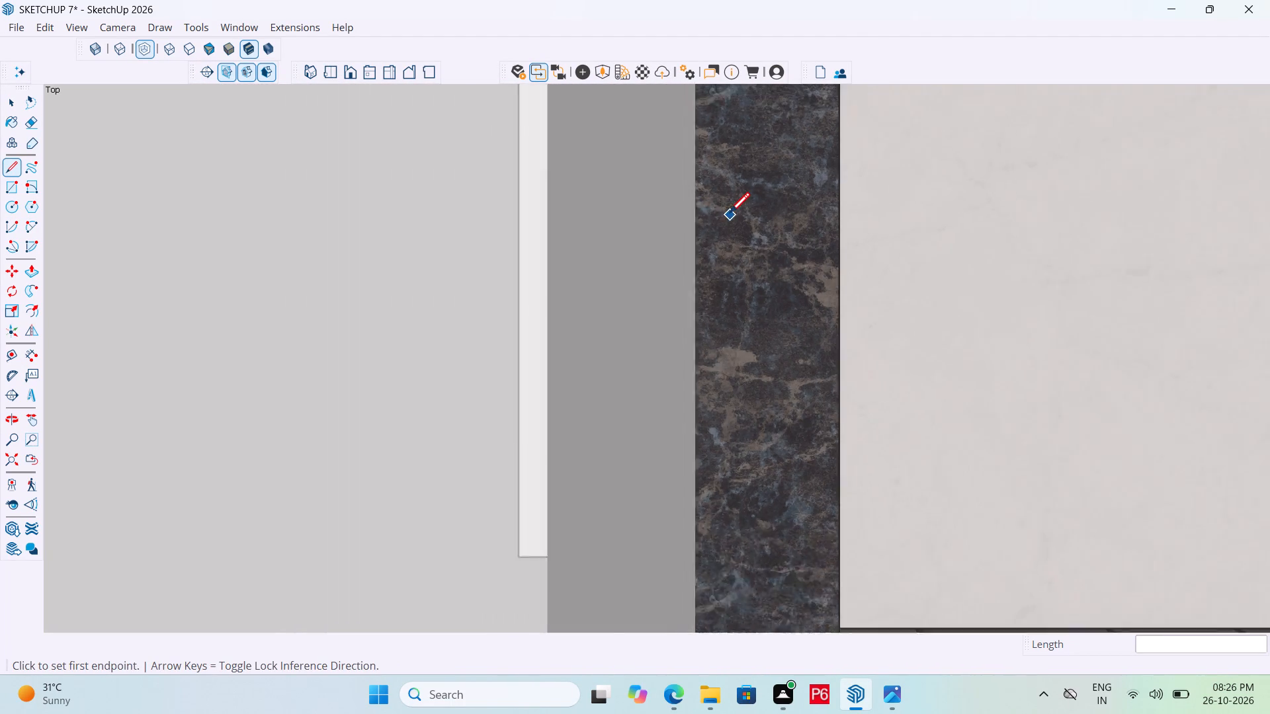
{"action": "scroll", "coordinate": [730, 215], "scroll_direction": "down", "scroll_amount": 2}
{"action": "scroll", "coordinate": [827, 200], "scroll_direction": "down", "scroll_amount": 12}
{"action": "middle_click_drag", "start_coordinate": [875, 292], "coordinate": [282, 160]}
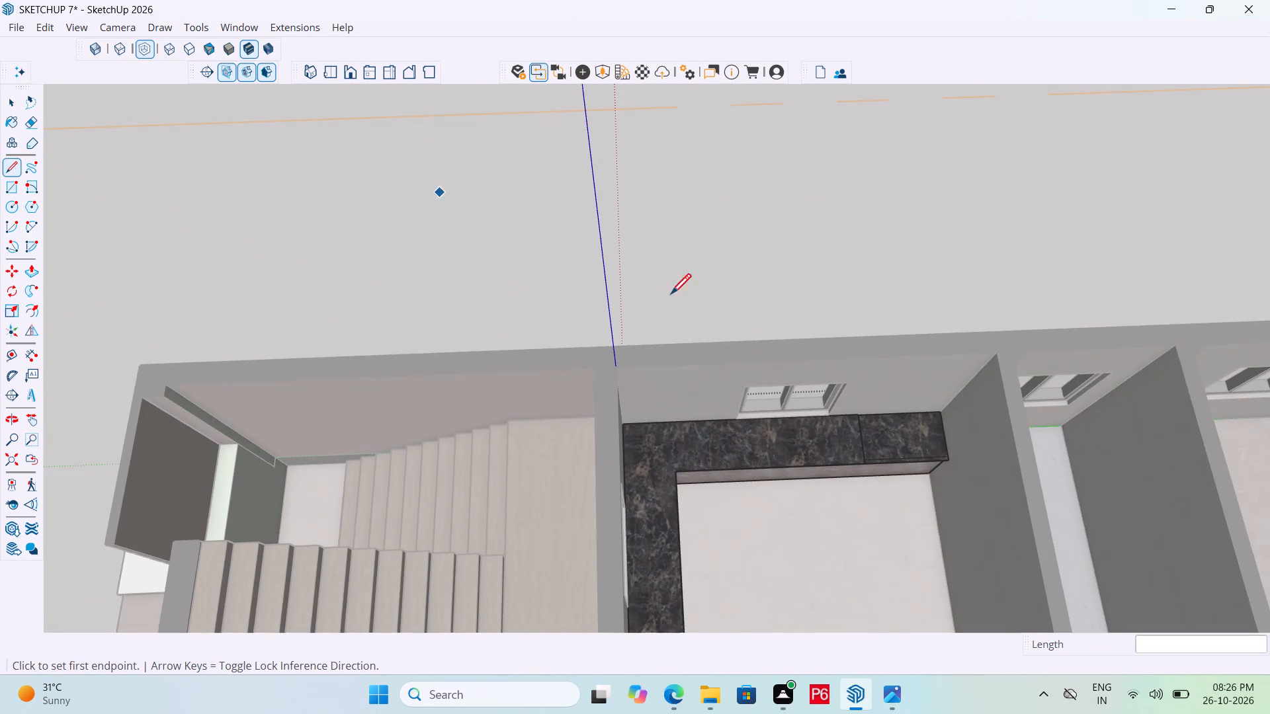
{"action": "scroll", "coordinate": [680, 202], "scroll_direction": "down", "scroll_amount": 4}
{"action": "middle_click_drag", "start_coordinate": [761, 363], "coordinate": [839, 239]}
{"action": "scroll", "coordinate": [825, 447], "scroll_direction": "up", "scroll_amount": 6}
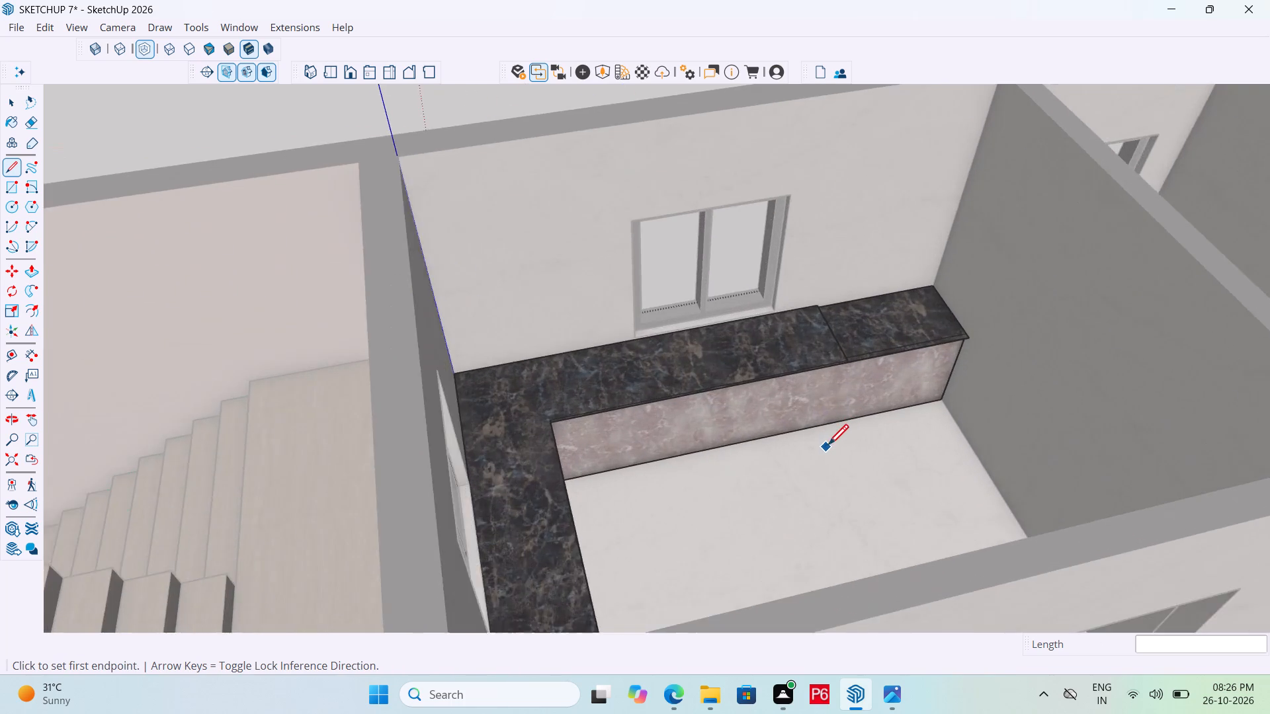
{"action": "scroll", "coordinate": [828, 447], "scroll_direction": "up", "scroll_amount": 6}
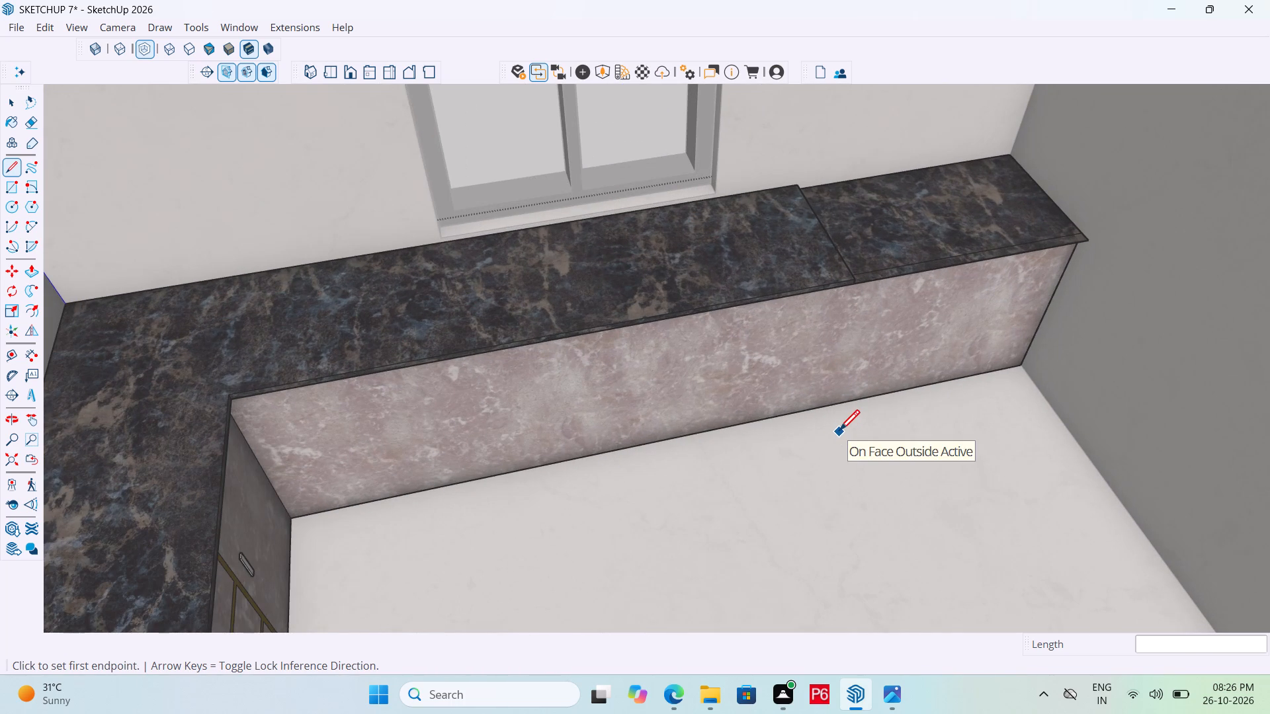
{"action": "key", "text": "ctrl+z"}
{"action": "key", "text": "ctrl+z"}
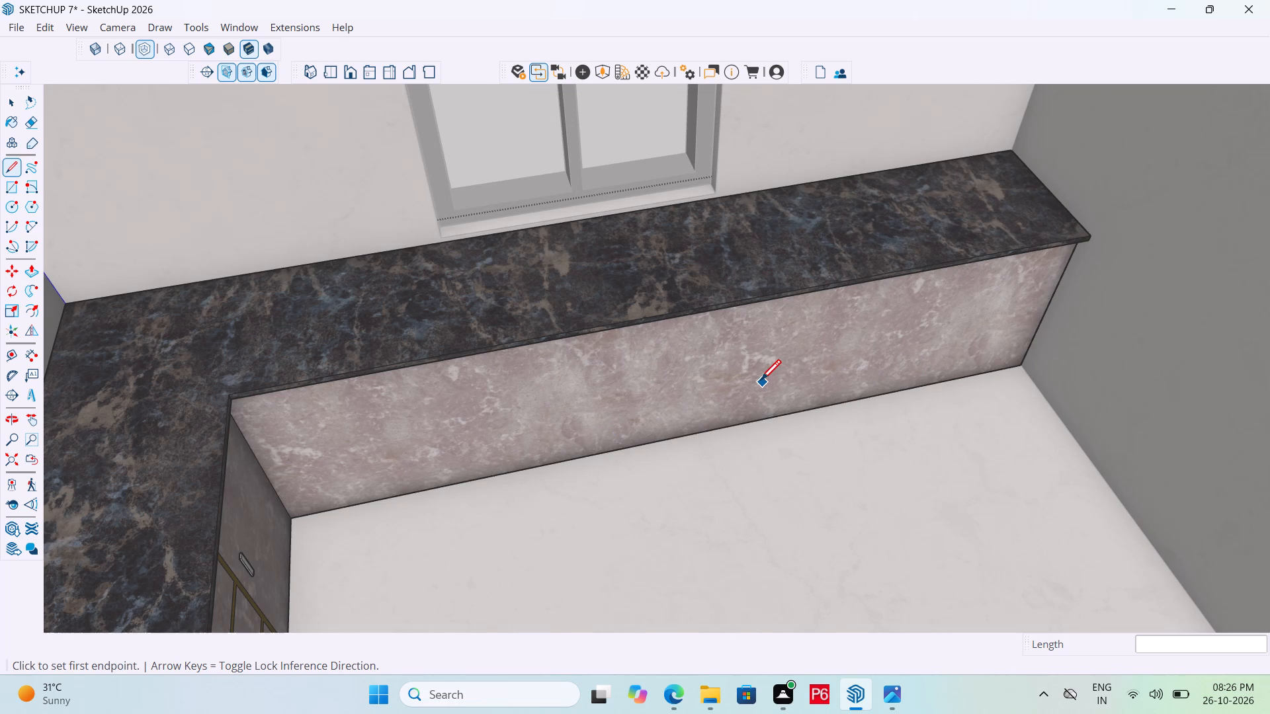
Draw a 1" vertical line across the thickness of the countertop's front edge, between the window and the end wall.
{"action": "key", "text": "space"}
{"action": "left_click", "coordinate": [928, 254]}
{"action": "scroll", "coordinate": [1127, 276], "scroll_direction": "up", "scroll_amount": 5}
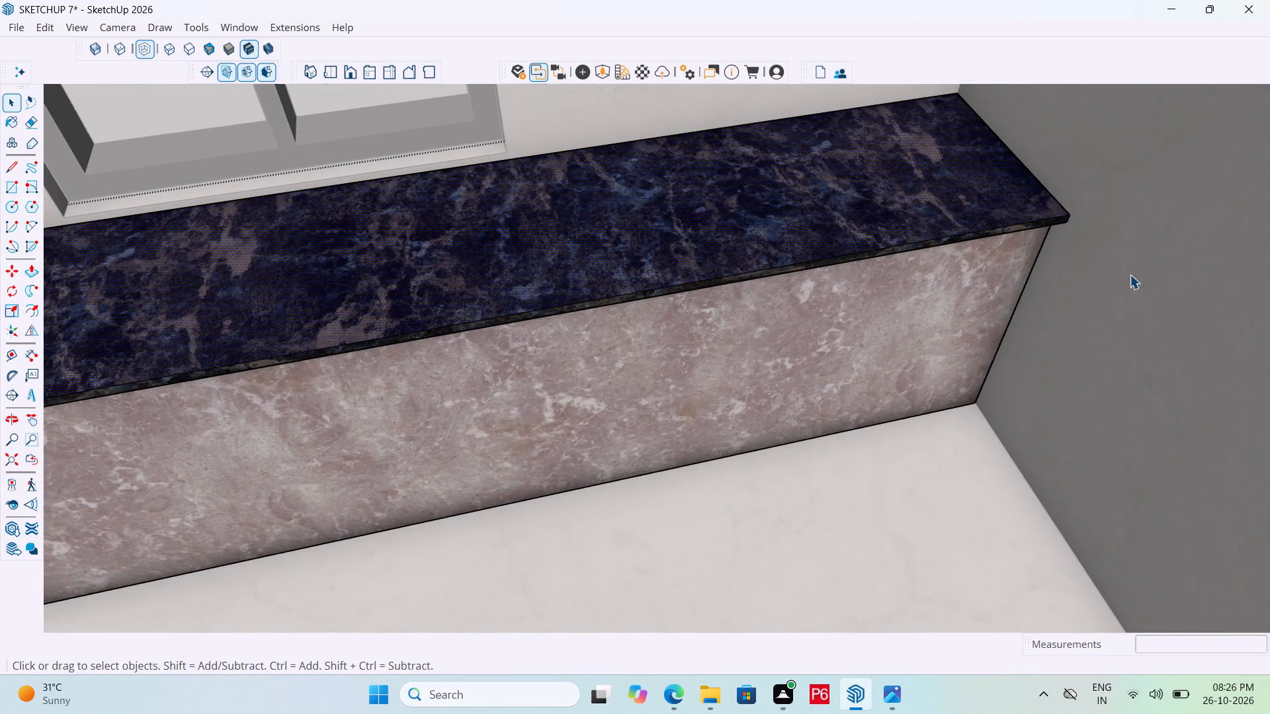
{"action": "middle_click_drag", "start_coordinate": [877, 267], "coordinate": [823, 141]}
{"action": "middle_click_drag", "start_coordinate": [630, 136], "coordinate": [638, 142]}
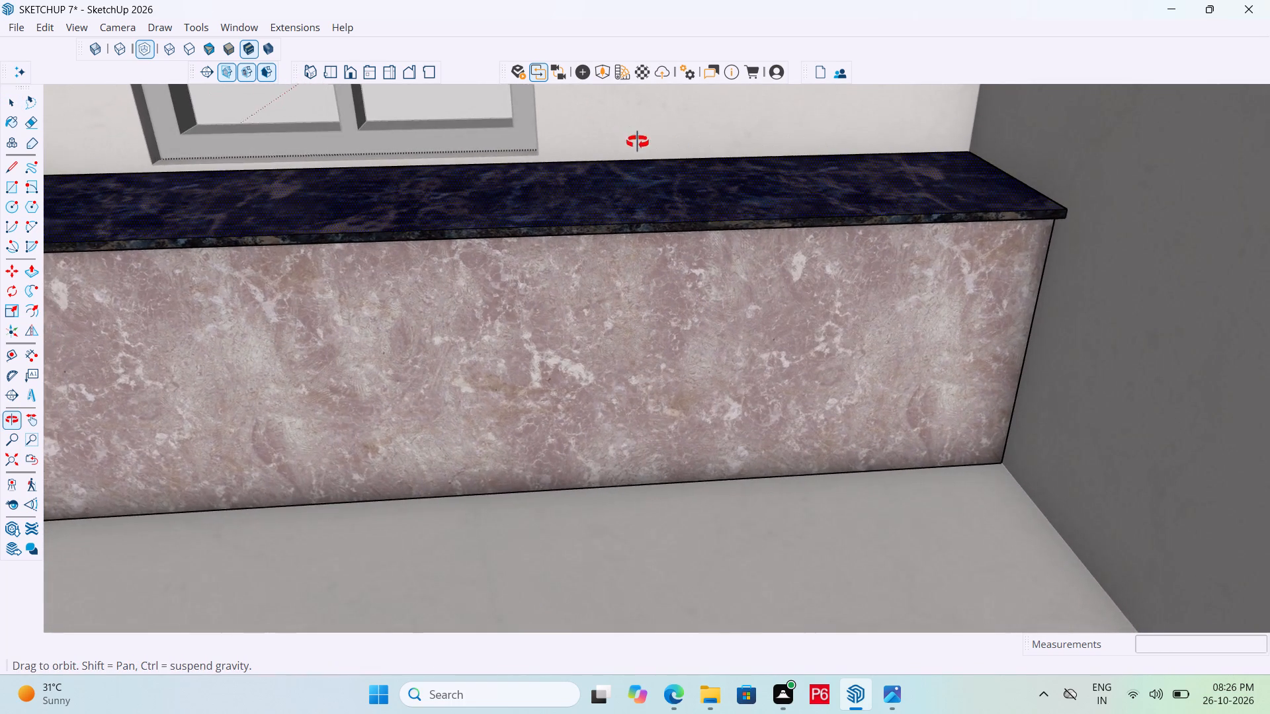
{"action": "middle_click_drag", "start_coordinate": [638, 142], "coordinate": [762, 178]}
{"action": "scroll", "coordinate": [878, 252], "scroll_direction": "up", "scroll_amount": 5}
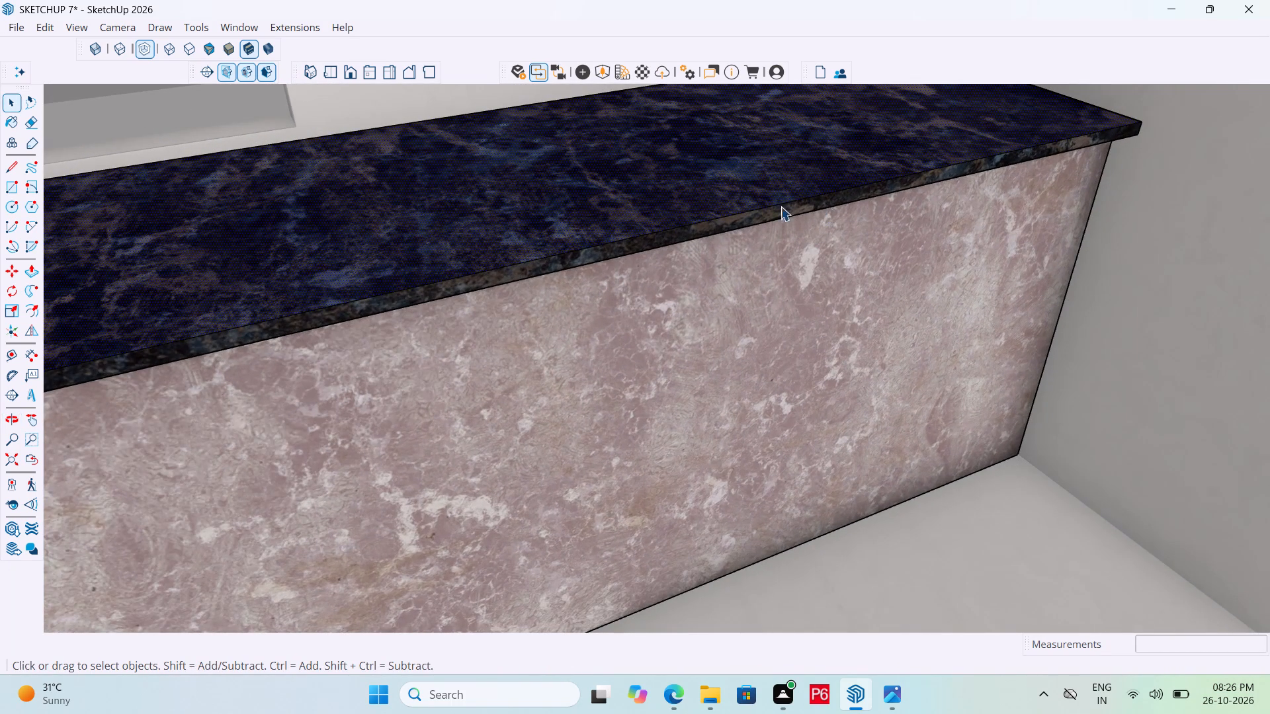
{"action": "scroll", "coordinate": [725, 227], "scroll_direction": "up", "scroll_amount": 4}
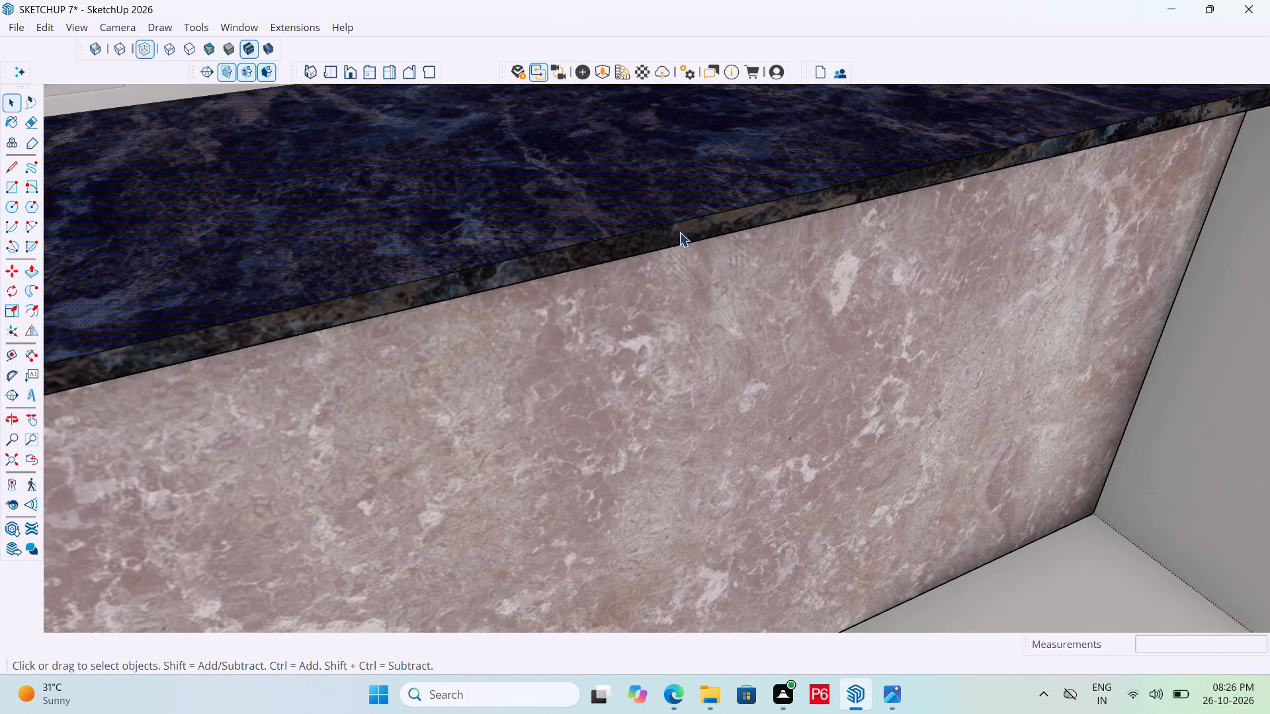
{"action": "scroll", "coordinate": [597, 270], "scroll_direction": "down", "scroll_amount": 6}
{"action": "scroll", "coordinate": [741, 322], "scroll_direction": "down", "scroll_amount": 5}
{"action": "middle_click_drag", "start_coordinate": [745, 325], "coordinate": [642, 367]}
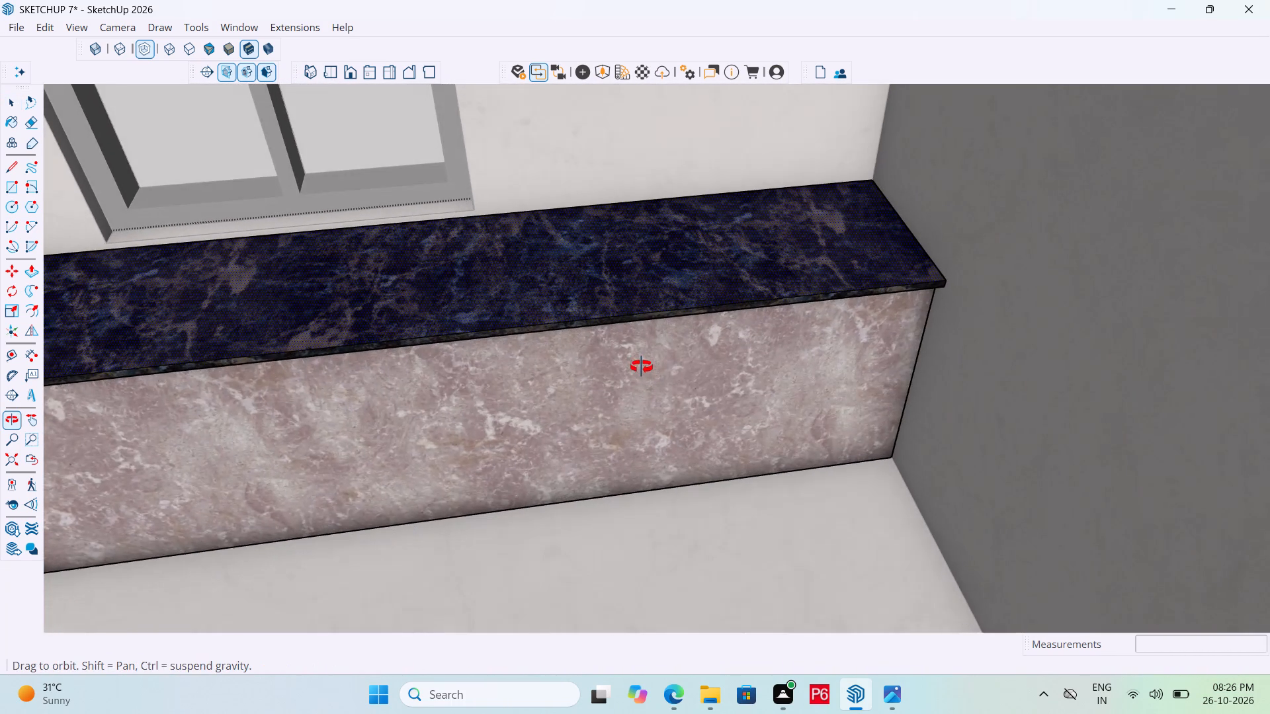
{"action": "middle_click_drag", "start_coordinate": [642, 367], "coordinate": [643, 362]}
{"action": "scroll", "coordinate": [643, 360], "scroll_direction": "up", "scroll_amount": 9}
{"action": "key", "text": "l"}
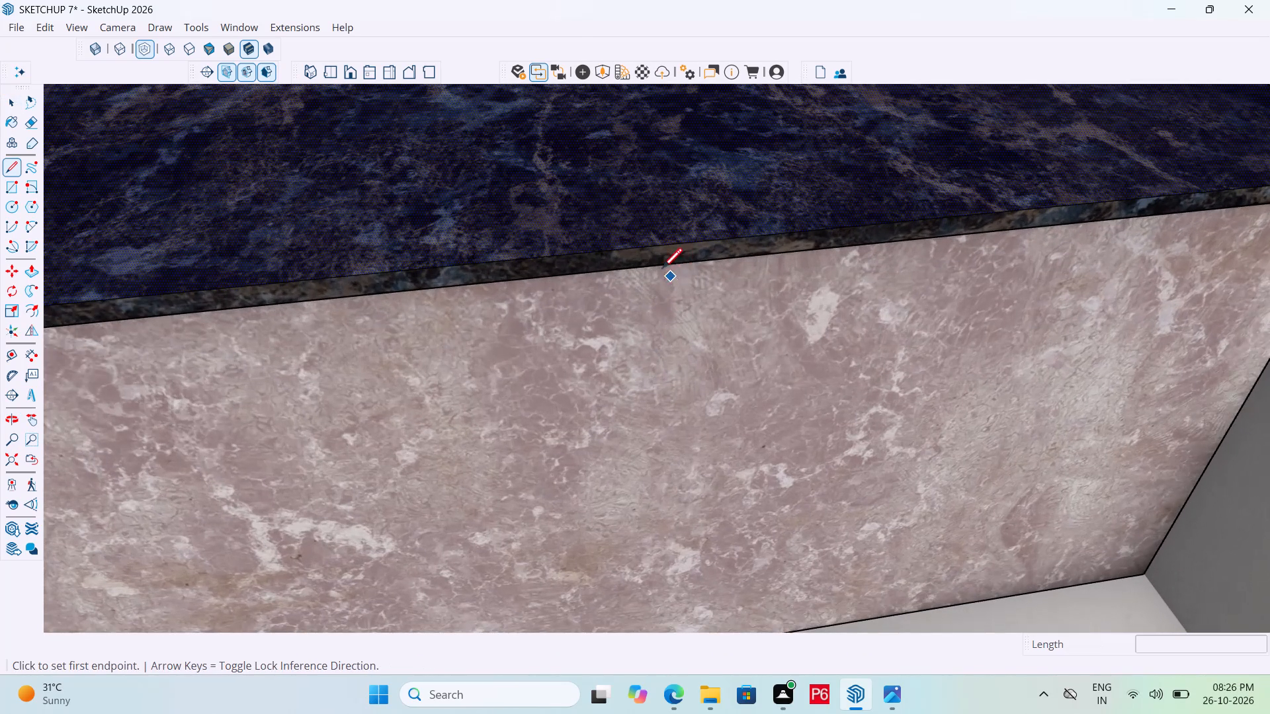
{"action": "left_click", "coordinate": [623, 251]}
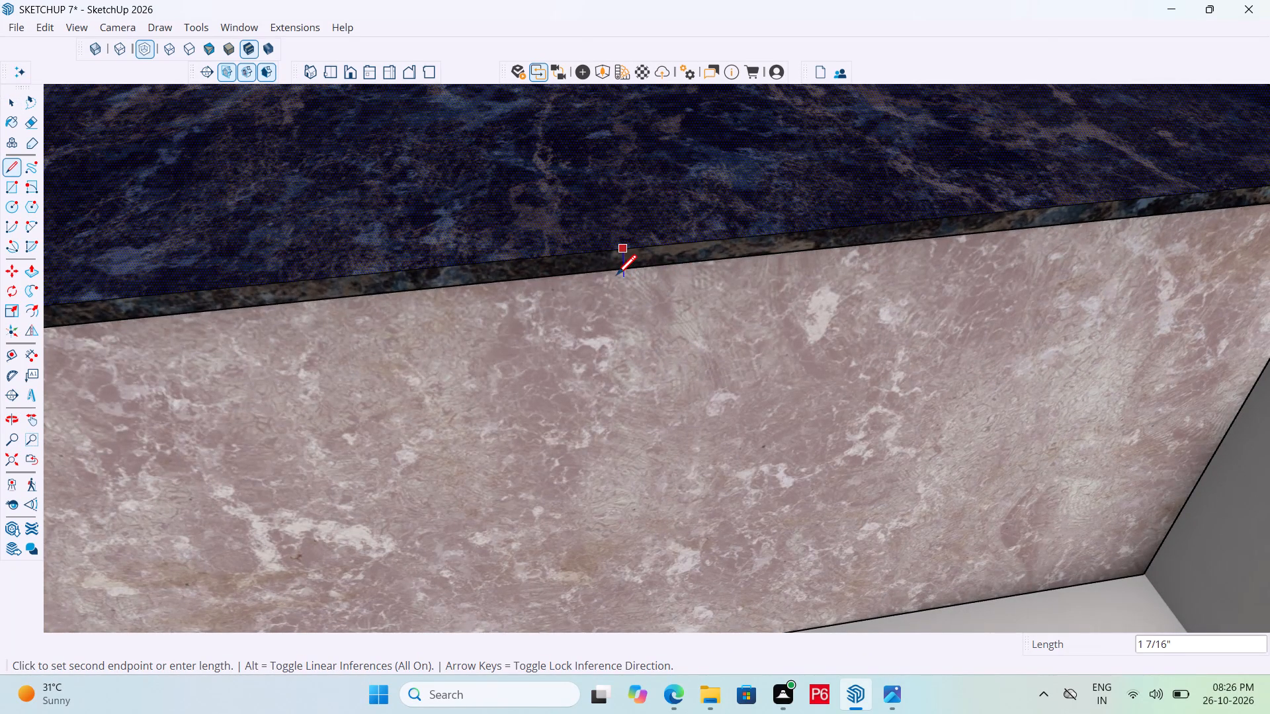
{"action": "scroll", "coordinate": [629, 276], "scroll_direction": "up", "scroll_amount": 5}
{"action": "middle_click_drag", "start_coordinate": [613, 268], "coordinate": [737, 266]}
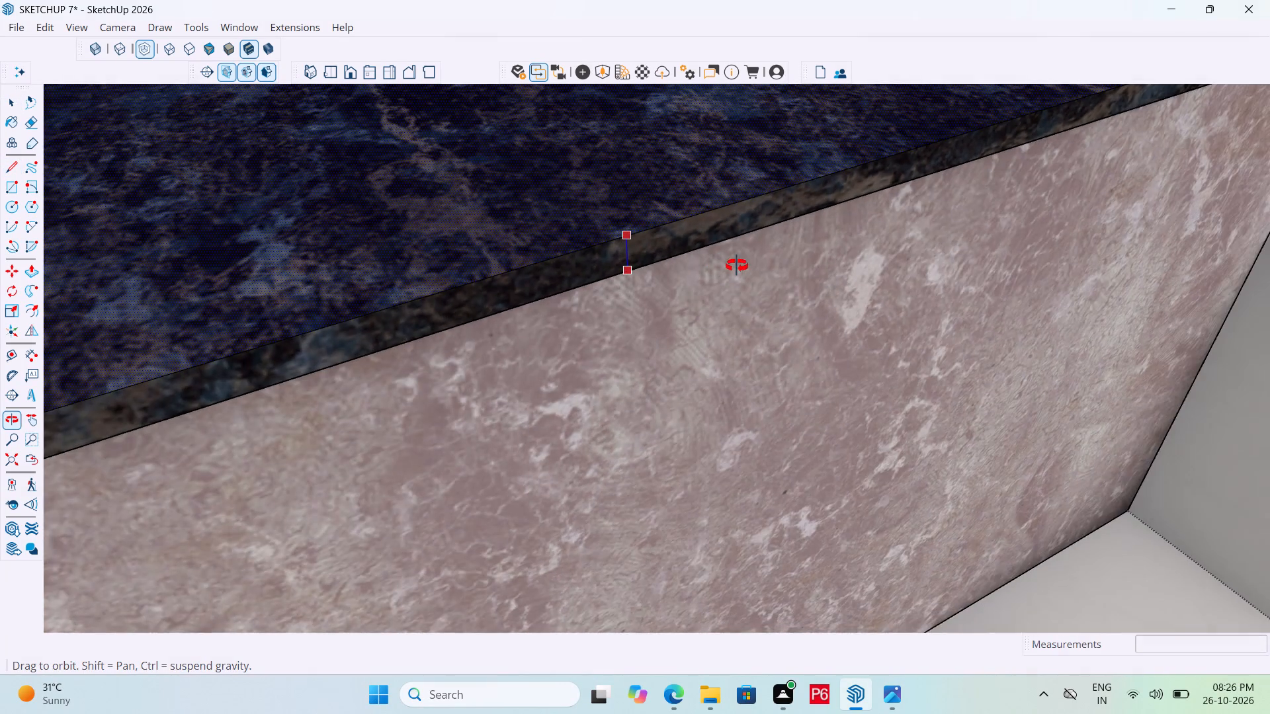
{"action": "middle_click_drag", "start_coordinate": [737, 266], "coordinate": [788, 247]}
{"action": "left_click", "coordinate": [632, 271]}
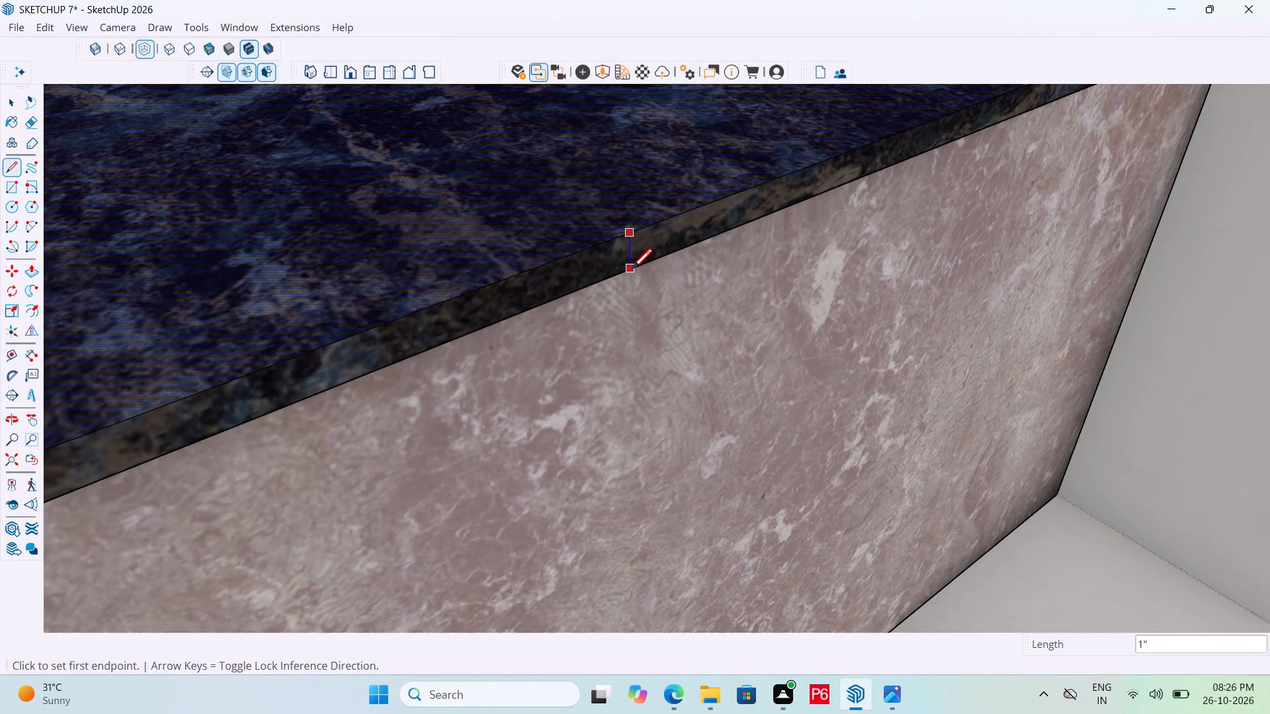
{"action": "key", "text": "space"}
Push the countertop's front edge strip between the new line and the end wall back 2", flush with the counter front.
{"action": "scroll", "coordinate": [657, 286], "scroll_direction": "down", "scroll_amount": 3}
{"action": "key", "text": "p"}
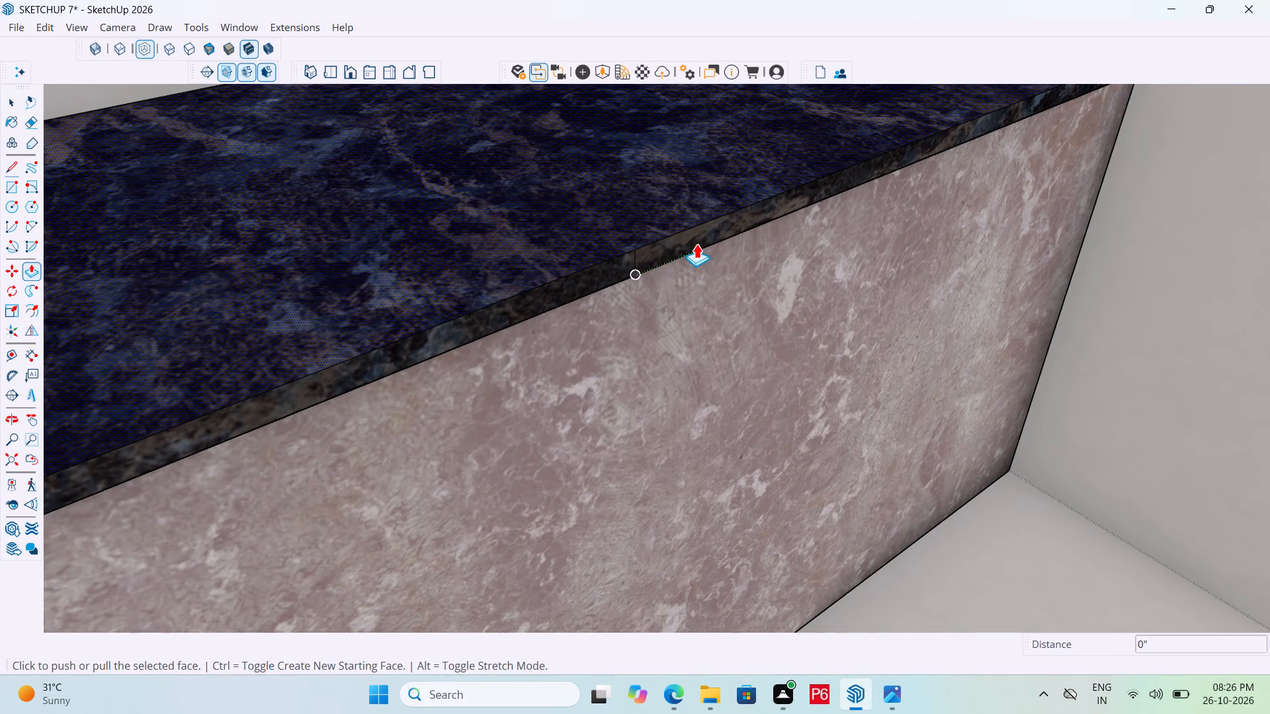
{"action": "key", "text": "space"}
{"action": "left_click", "coordinate": [704, 238]}
{"action": "key", "text": "p"}
{"action": "left_click", "coordinate": [706, 234]}
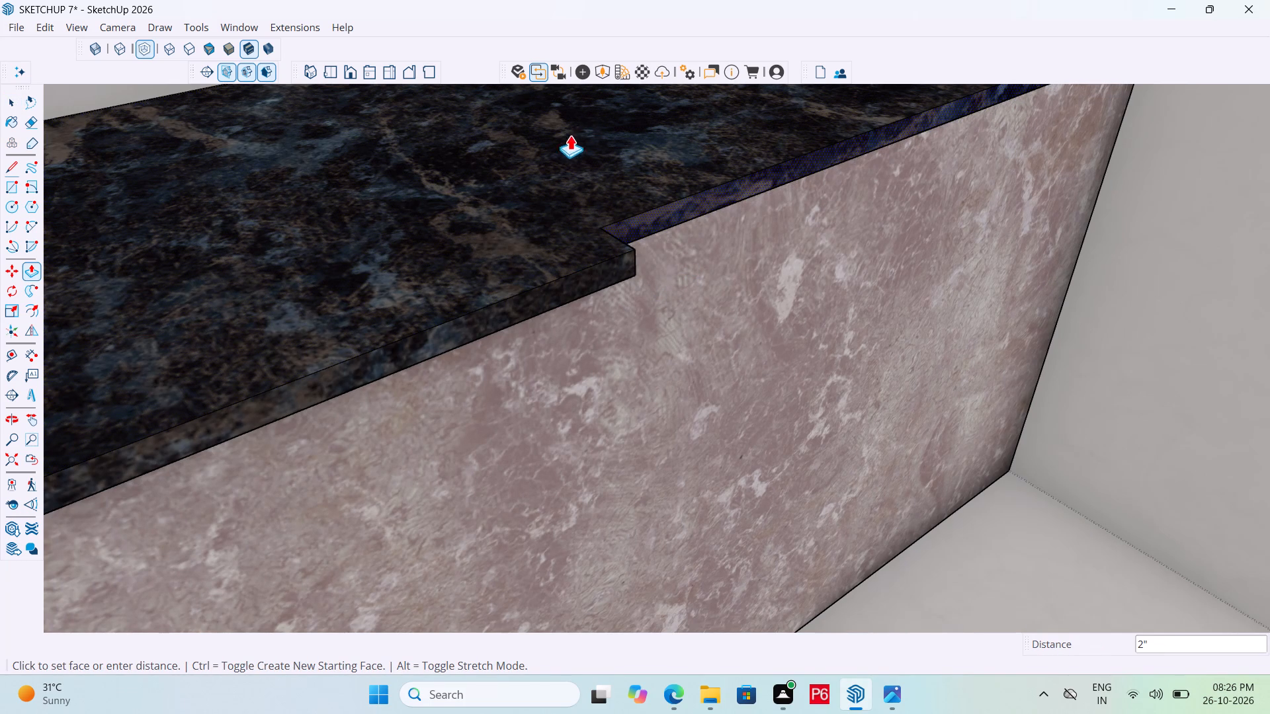
{"action": "left_click", "coordinate": [648, 218]}
Draw a vertical line about 2' 10" down the counter front from the countertop notch's inner corner to the bottom edge.
{"action": "middle_click_drag", "start_coordinate": [763, 257], "coordinate": [388, 212]}
{"action": "scroll", "coordinate": [493, 202], "scroll_direction": "down", "scroll_amount": 5}
{"action": "key", "text": "l"}
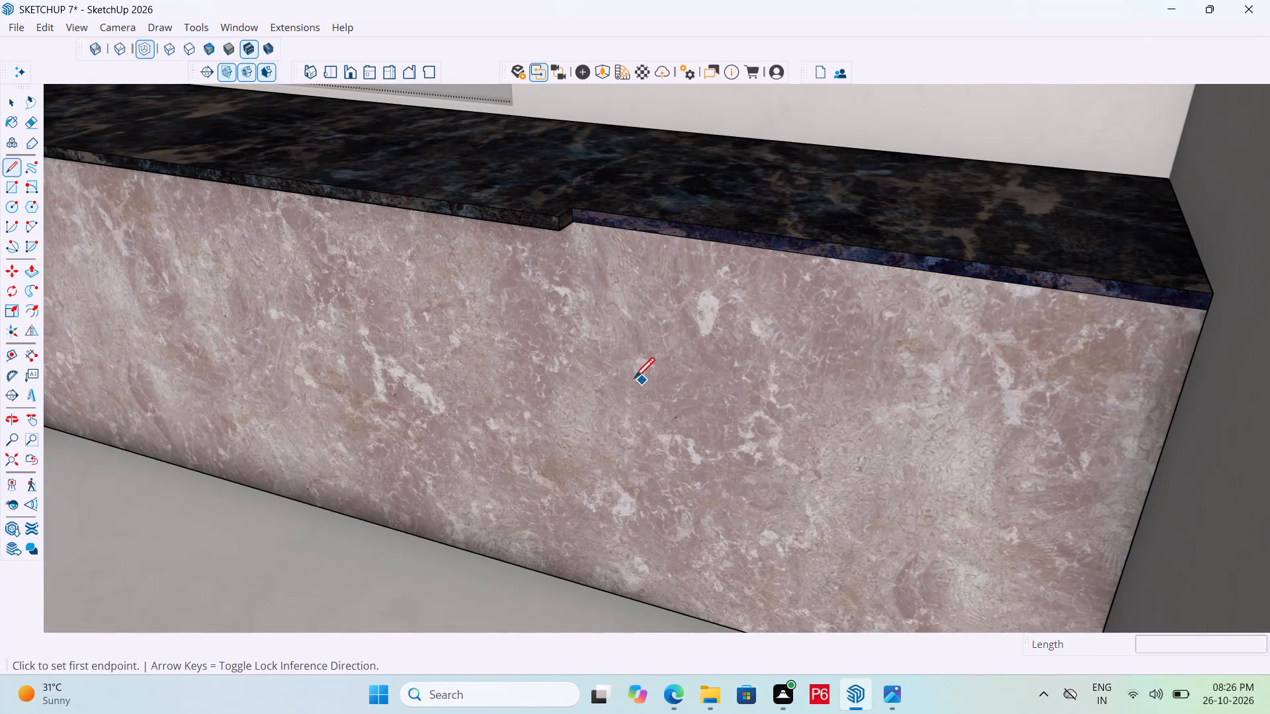
{"action": "left_click", "coordinate": [573, 222]}
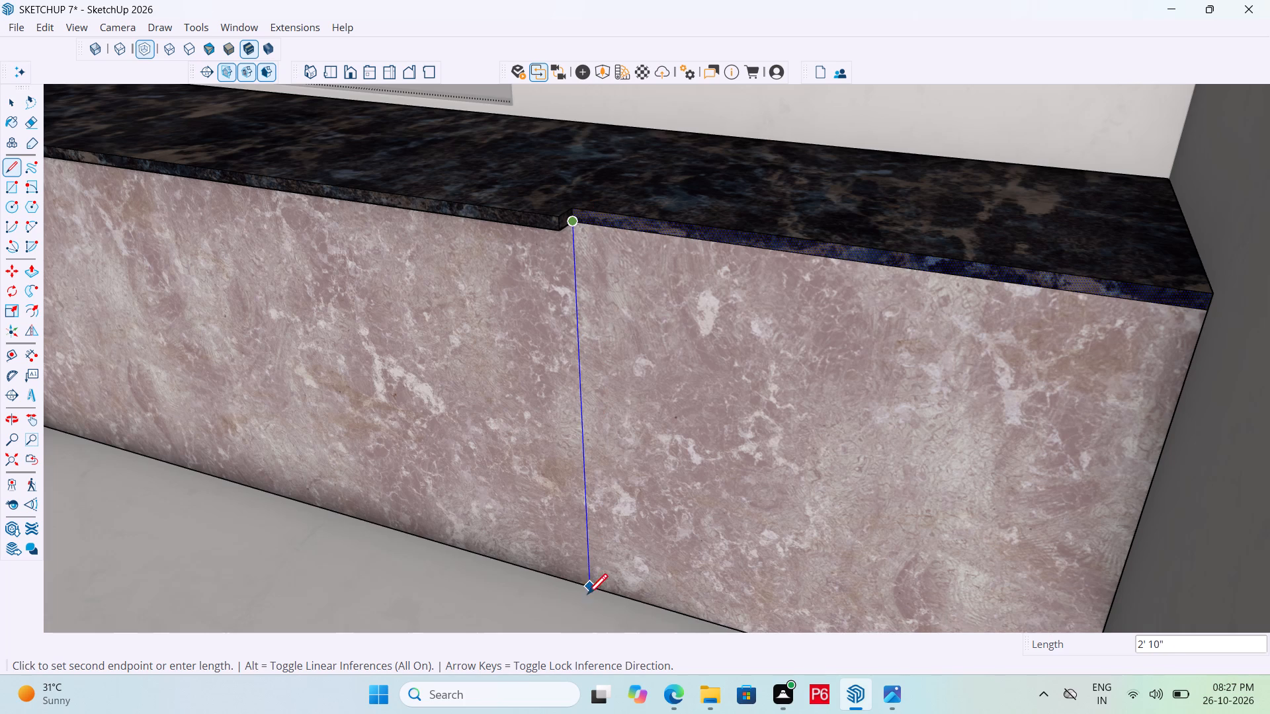
{"action": "left_click", "coordinate": [593, 591]}
{"action": "key", "text": "space"}
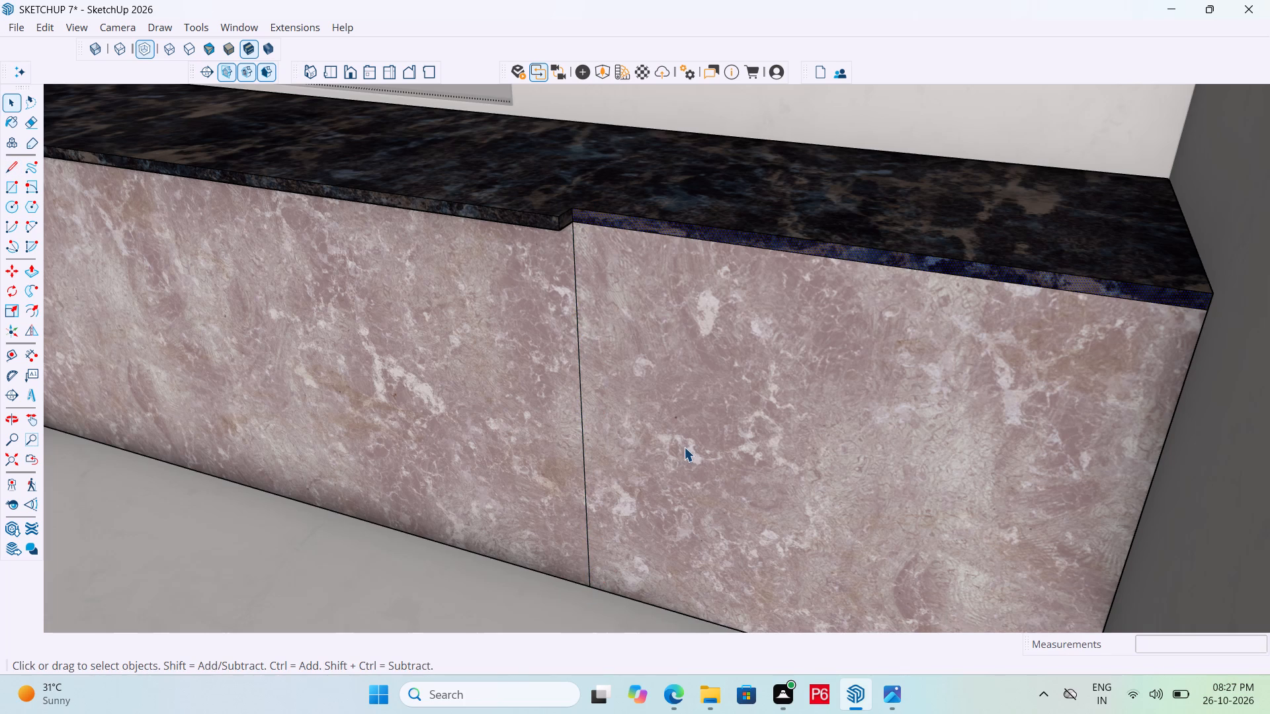
Cut away the counter's wall-end section by pushing its countertop edge and the marble front below it back 2' to the window wall.
{"action": "key", "text": "p"}
{"action": "left_click", "coordinate": [697, 497]}
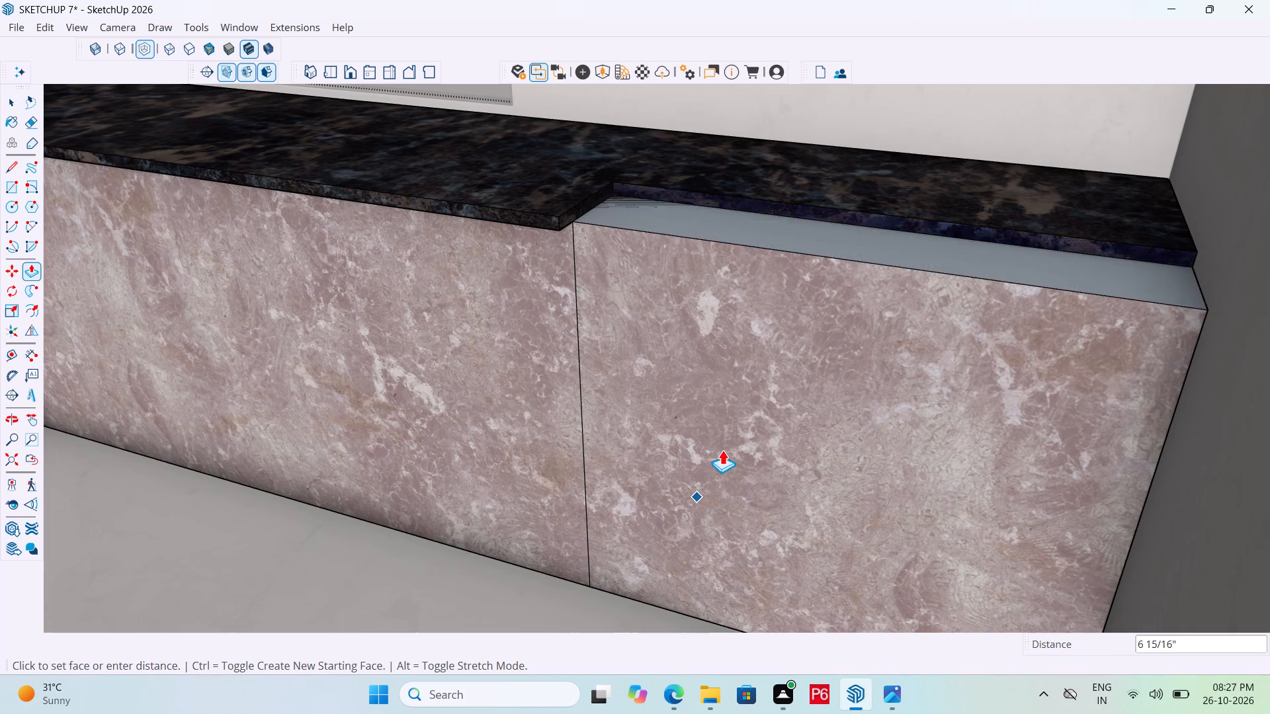
{"action": "left_click", "coordinate": [868, 146]}
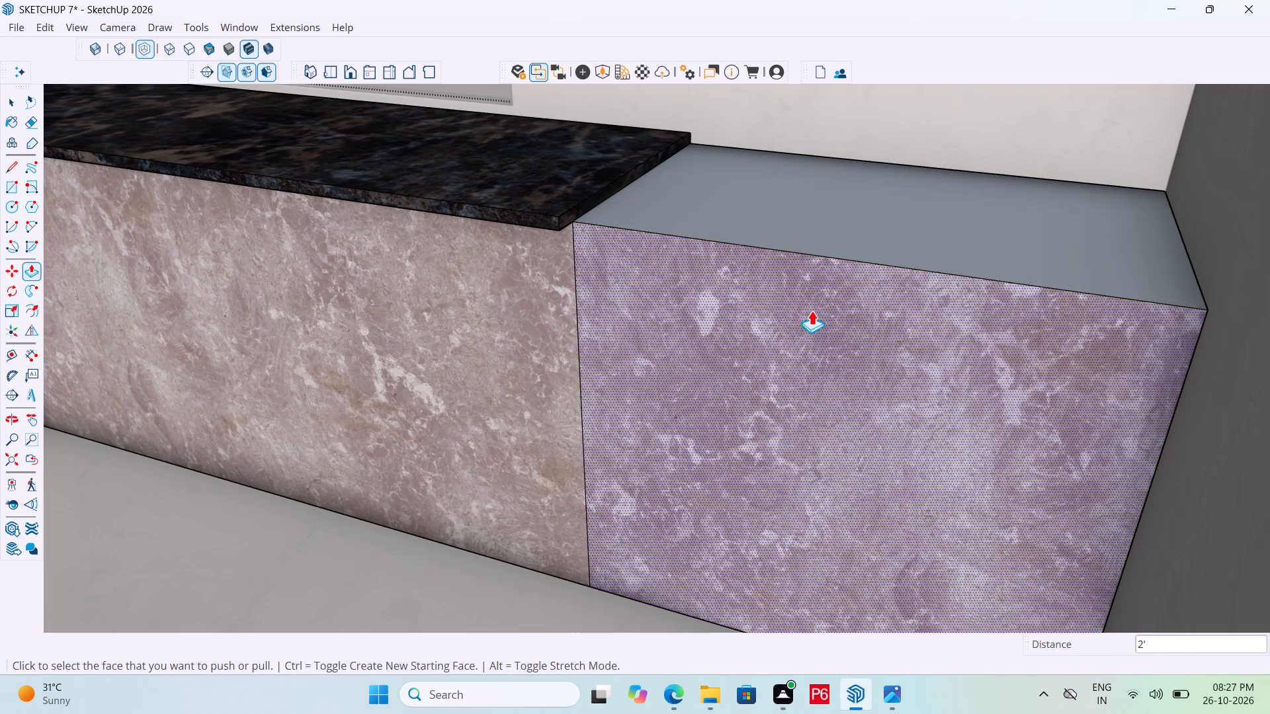
{"action": "left_click", "coordinate": [799, 333]}
{"action": "left_click", "coordinate": [911, 185]}
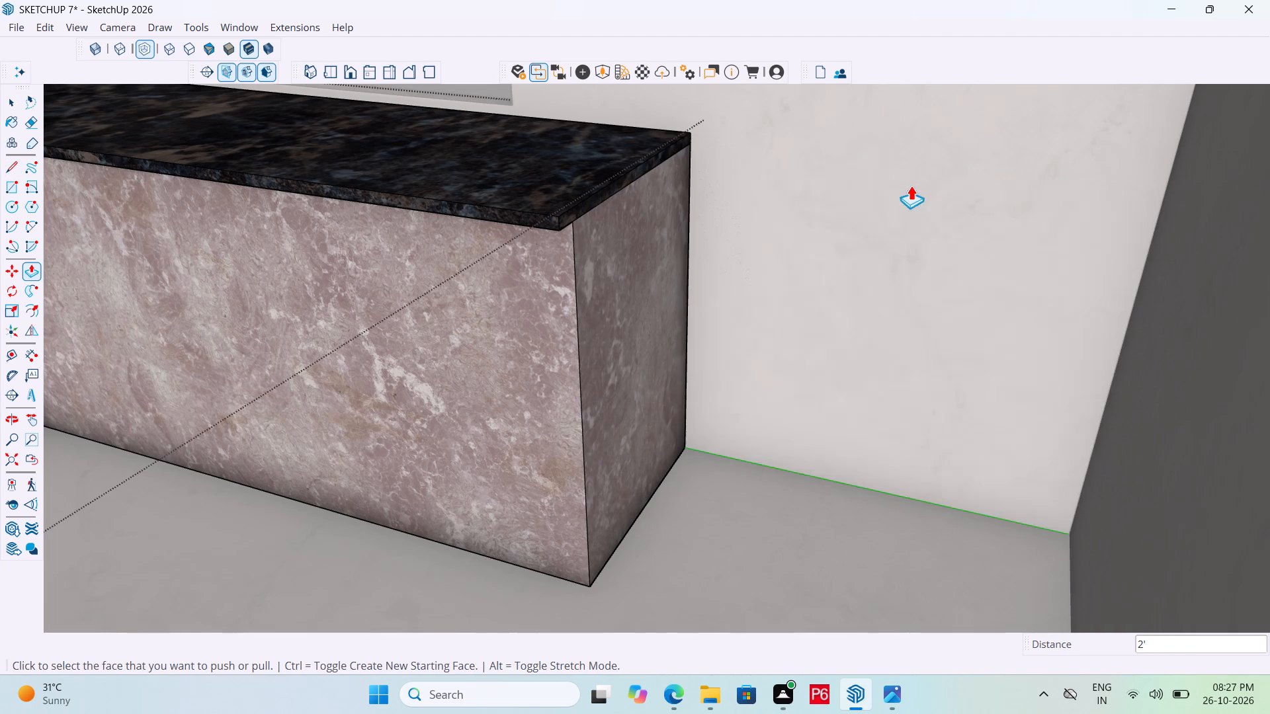
Examine the shortened kitchen counter and its place in the house from above and from inside the kitchen.
{"action": "scroll", "coordinate": [776, 272], "scroll_direction": "down", "scroll_amount": 5}
{"action": "middle_click_drag", "start_coordinate": [705, 334], "coordinate": [853, 354]}
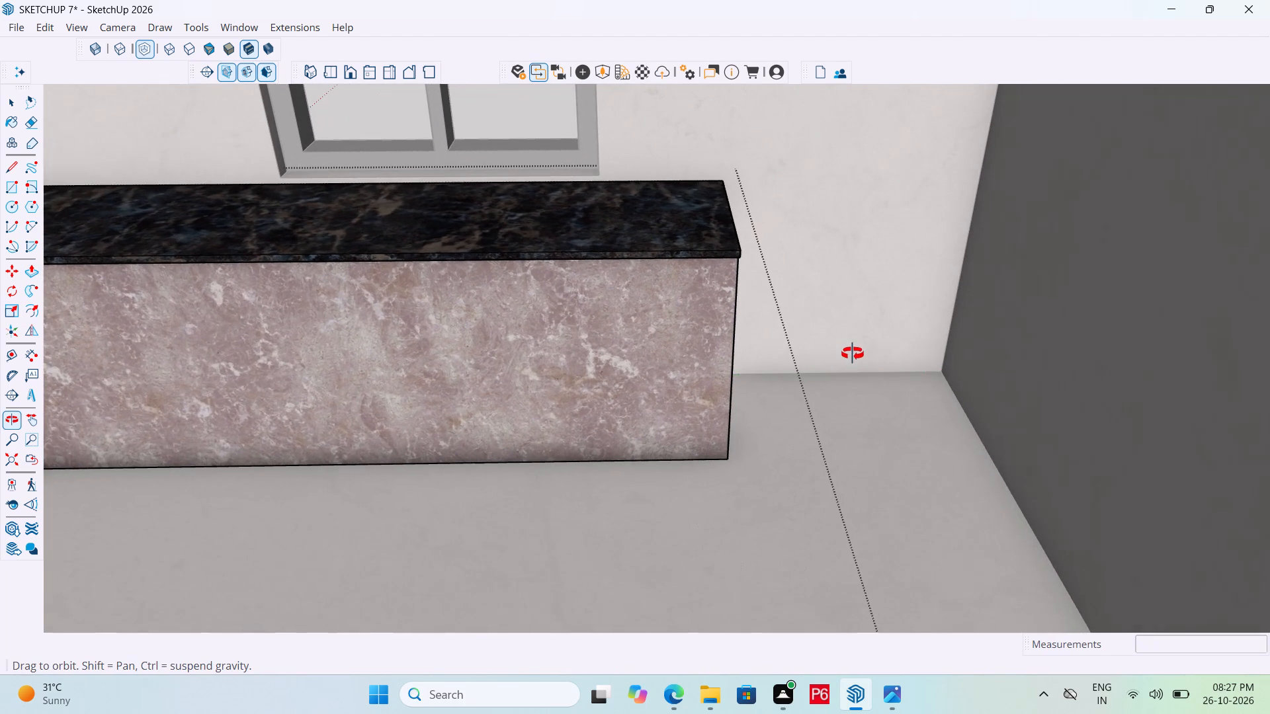
{"action": "middle_click_drag", "start_coordinate": [853, 354], "coordinate": [853, 354]}
{"action": "scroll", "coordinate": [845, 300], "scroll_direction": "down", "scroll_amount": 6}
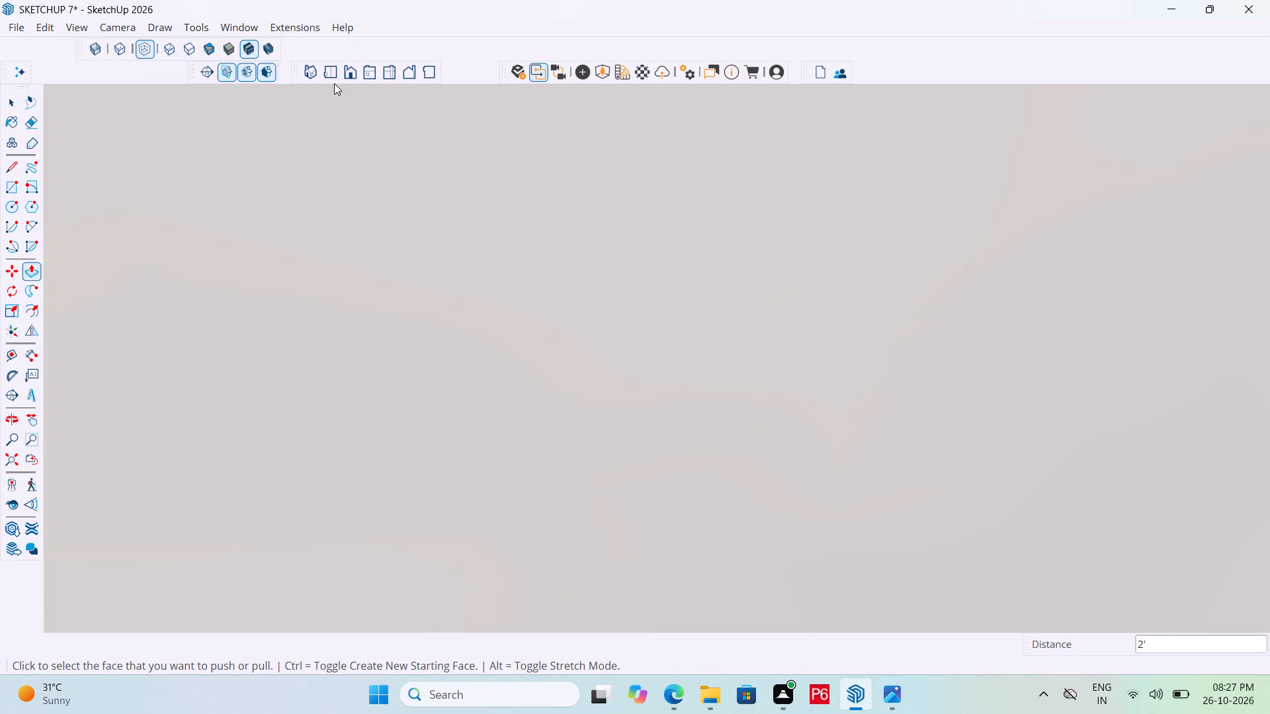
{"action": "left_click", "coordinate": [335, 75]}
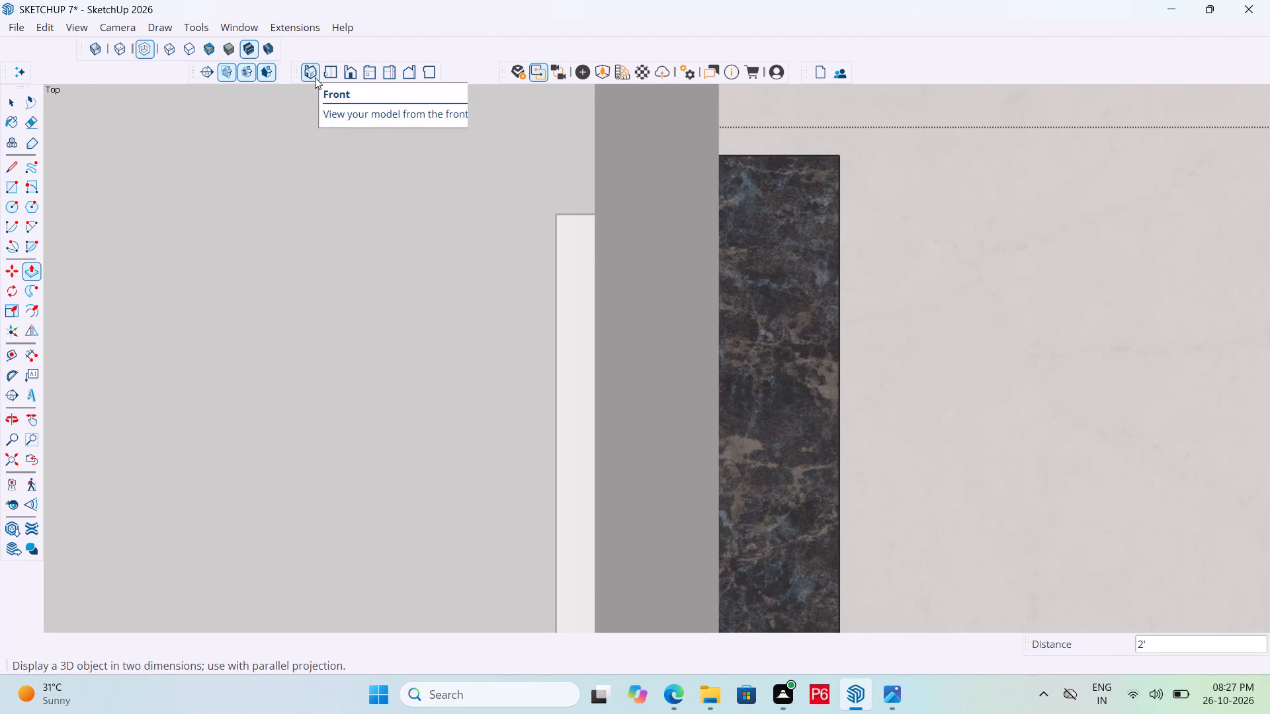
{"action": "left_click", "coordinate": [315, 77]}
{"action": "scroll", "coordinate": [593, 190], "scroll_direction": "down", "scroll_amount": 5}
{"action": "scroll", "coordinate": [521, 258], "scroll_direction": "down", "scroll_amount": 2}
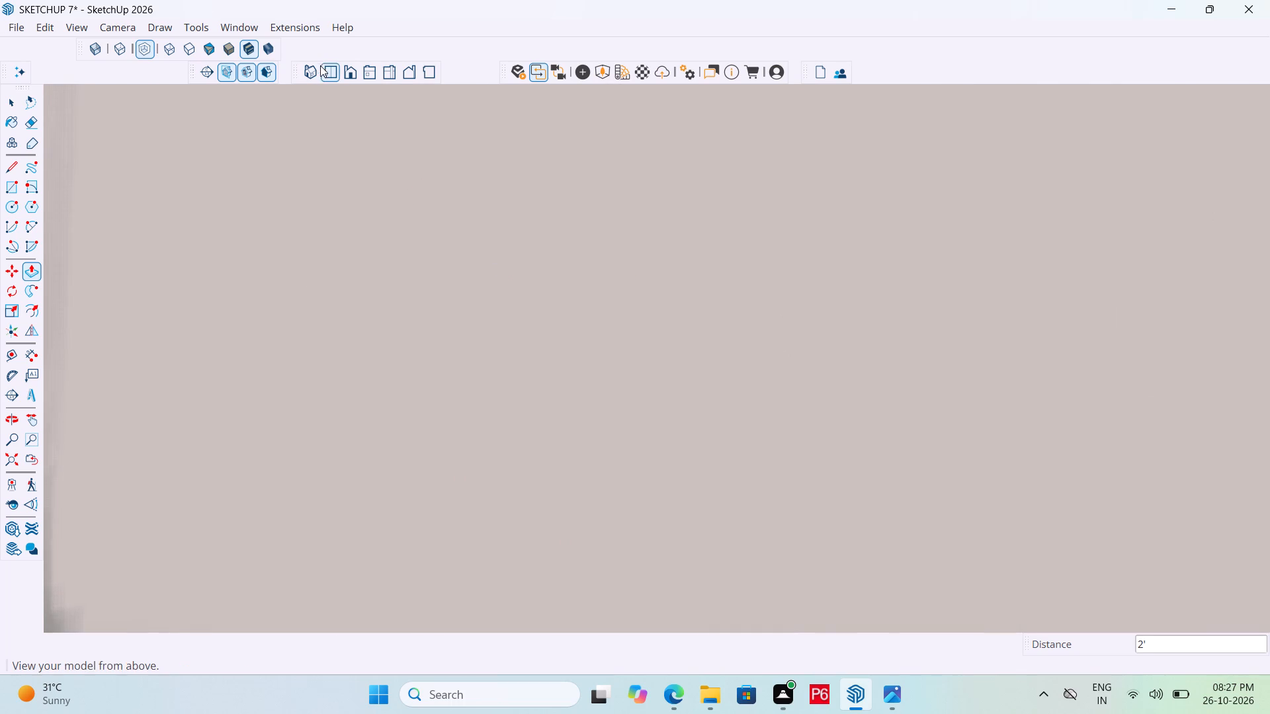
{"action": "left_click", "coordinate": [325, 67]}
{"action": "scroll", "coordinate": [450, 262], "scroll_direction": "down", "scroll_amount": 14}
{"action": "scroll", "coordinate": [558, 281], "scroll_direction": "down", "scroll_amount": 6}
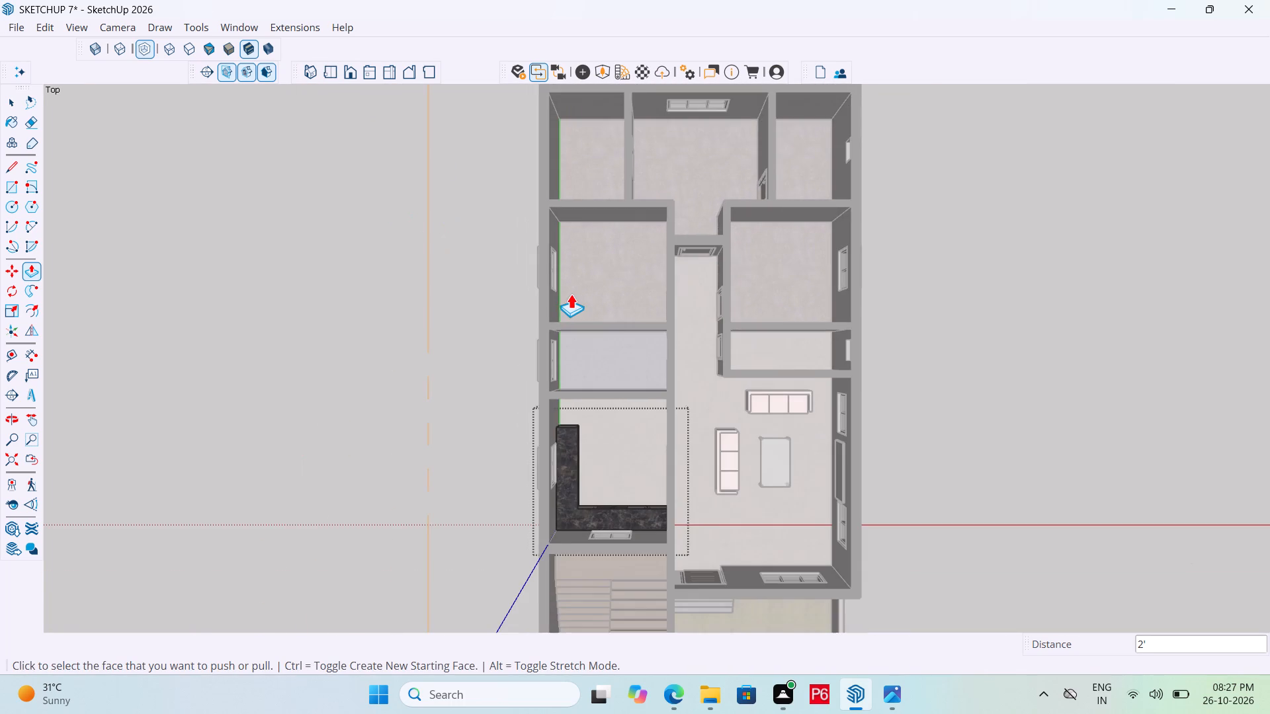
{"action": "middle_click_drag", "start_coordinate": [710, 366], "coordinate": [225, 200]}
{"action": "middle_click_drag", "start_coordinate": [536, 342], "coordinate": [398, 302]}
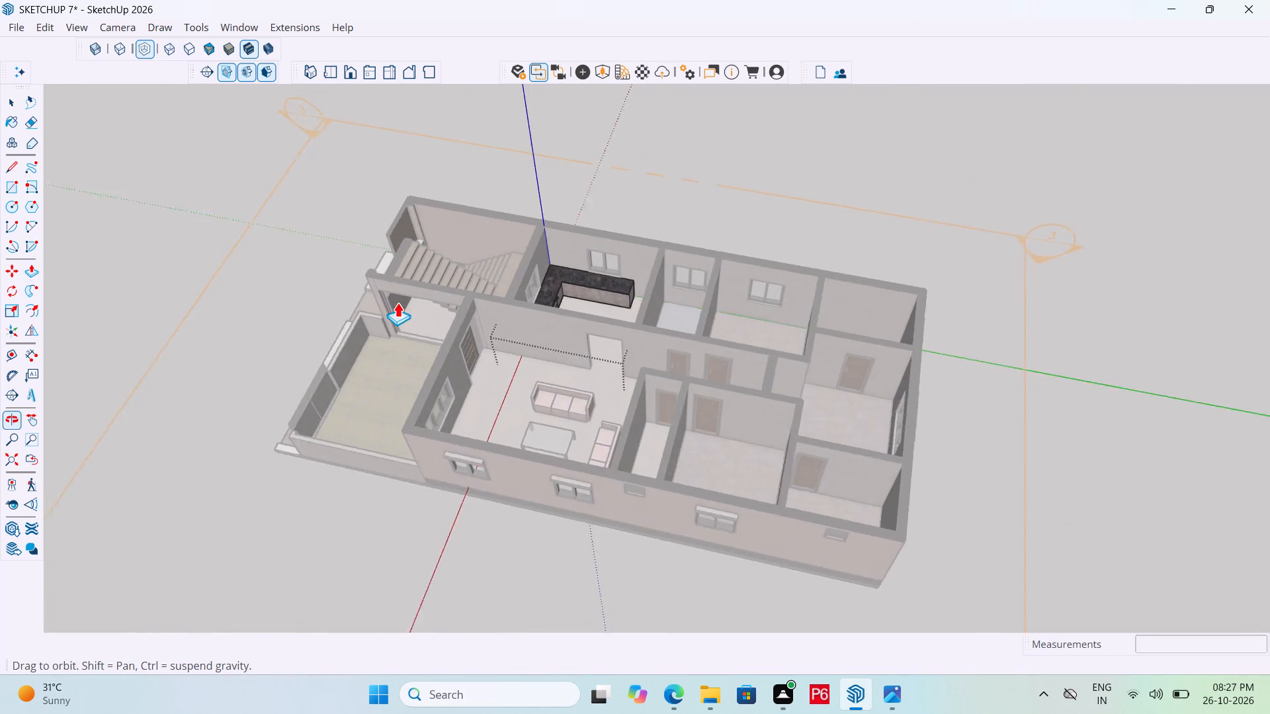
{"action": "middle_click_drag", "start_coordinate": [398, 302], "coordinate": [371, 299]}
{"action": "scroll", "coordinate": [570, 328], "scroll_direction": "up", "scroll_amount": 12}
{"action": "middle_click_drag", "start_coordinate": [640, 284], "coordinate": [383, 337]}
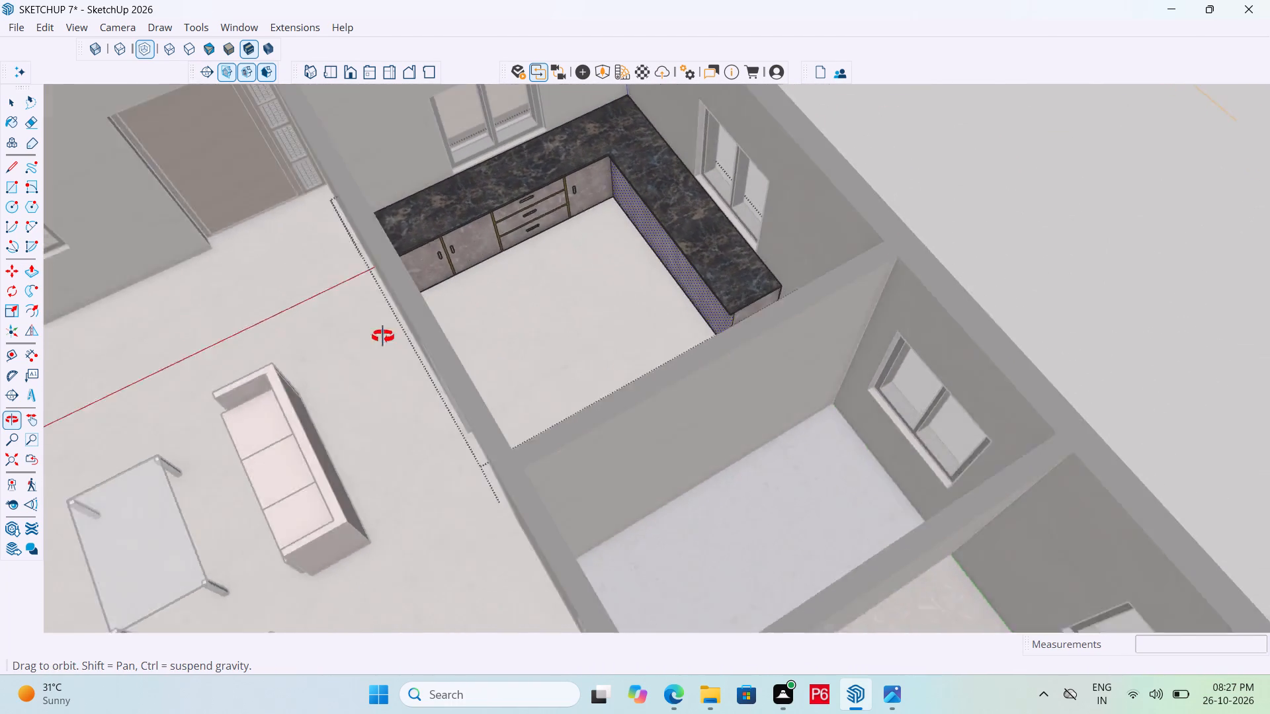
{"action": "middle_click_drag", "start_coordinate": [383, 337], "coordinate": [417, 337]}
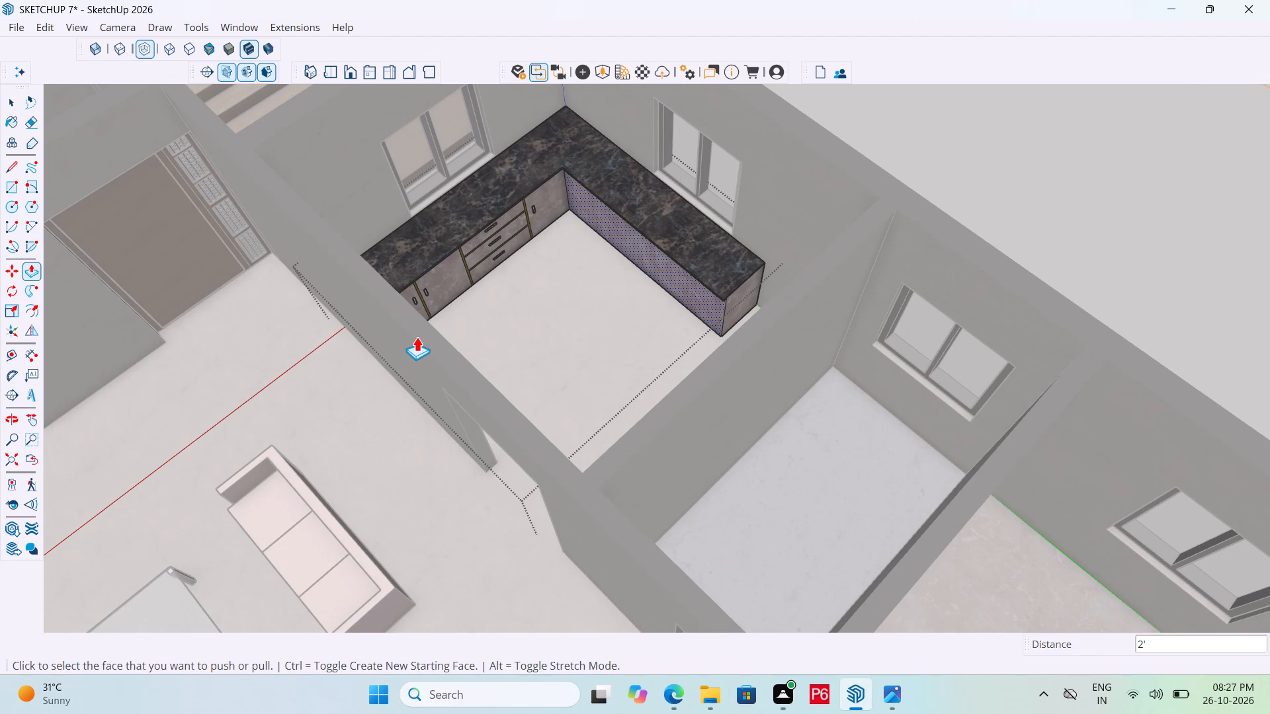
{"action": "middle_click_drag", "start_coordinate": [610, 304], "coordinate": [680, 249]}
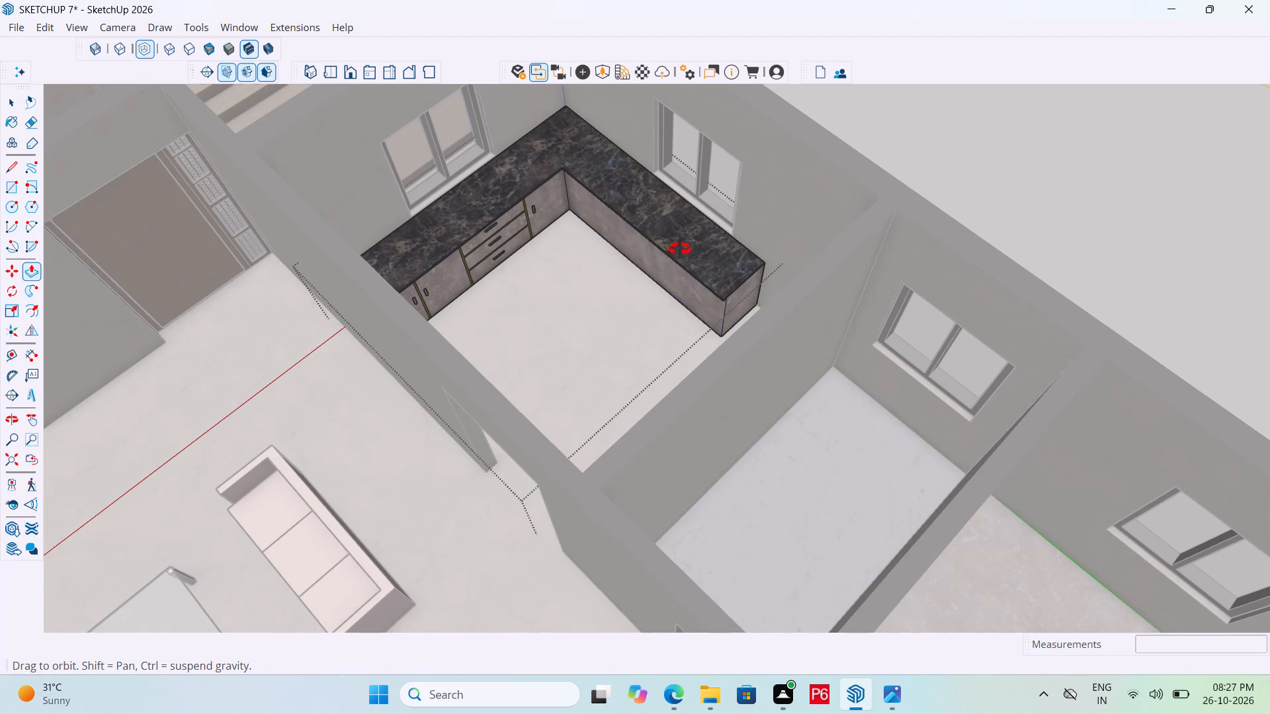
{"action": "middle_click_drag", "start_coordinate": [680, 249], "coordinate": [727, 235]}
Push the front edge strip of the window-side countertop back 2", flush with the marble counter front.
{"action": "scroll", "coordinate": [716, 242], "scroll_direction": "up", "scroll_amount": 5}
{"action": "scroll", "coordinate": [600, 257], "scroll_direction": "up", "scroll_amount": 5}
{"action": "middle_click_drag", "start_coordinate": [571, 243], "coordinate": [607, 212]}
{"action": "key", "text": "space"}
{"action": "scroll", "coordinate": [284, 163], "scroll_direction": "up", "scroll_amount": 4}
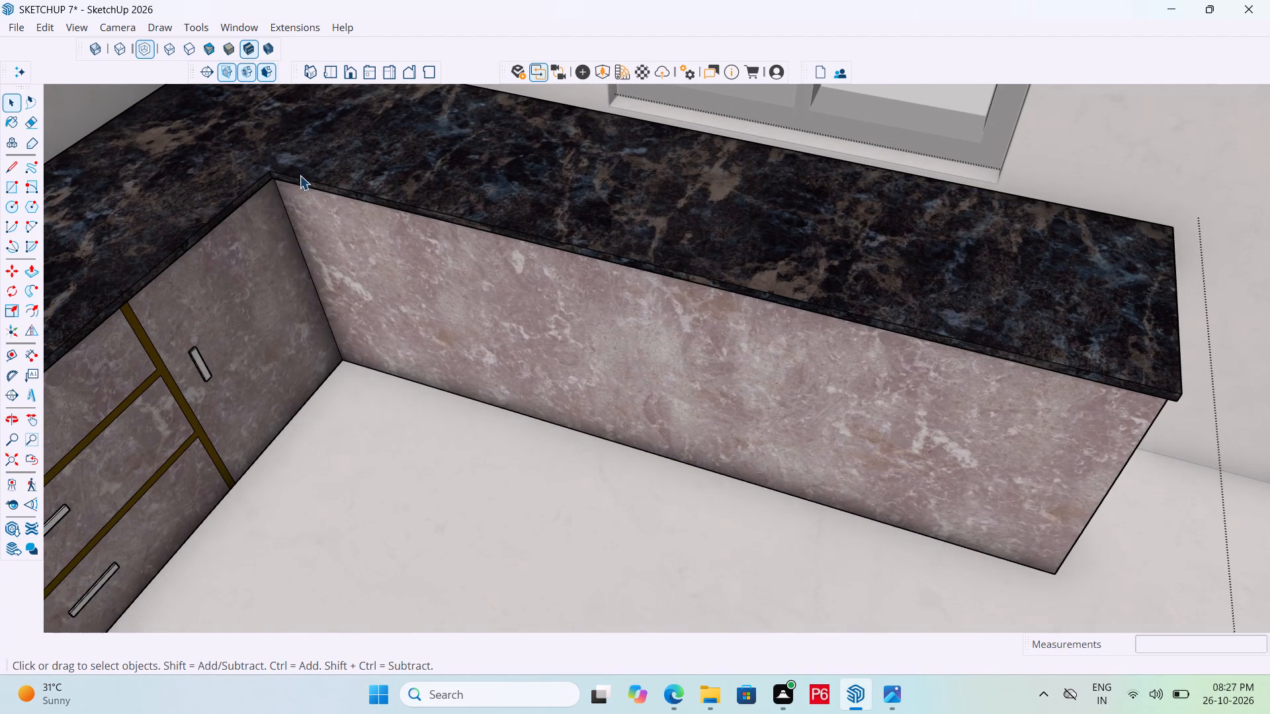
{"action": "scroll", "coordinate": [505, 283], "scroll_direction": "down", "scroll_amount": 3}
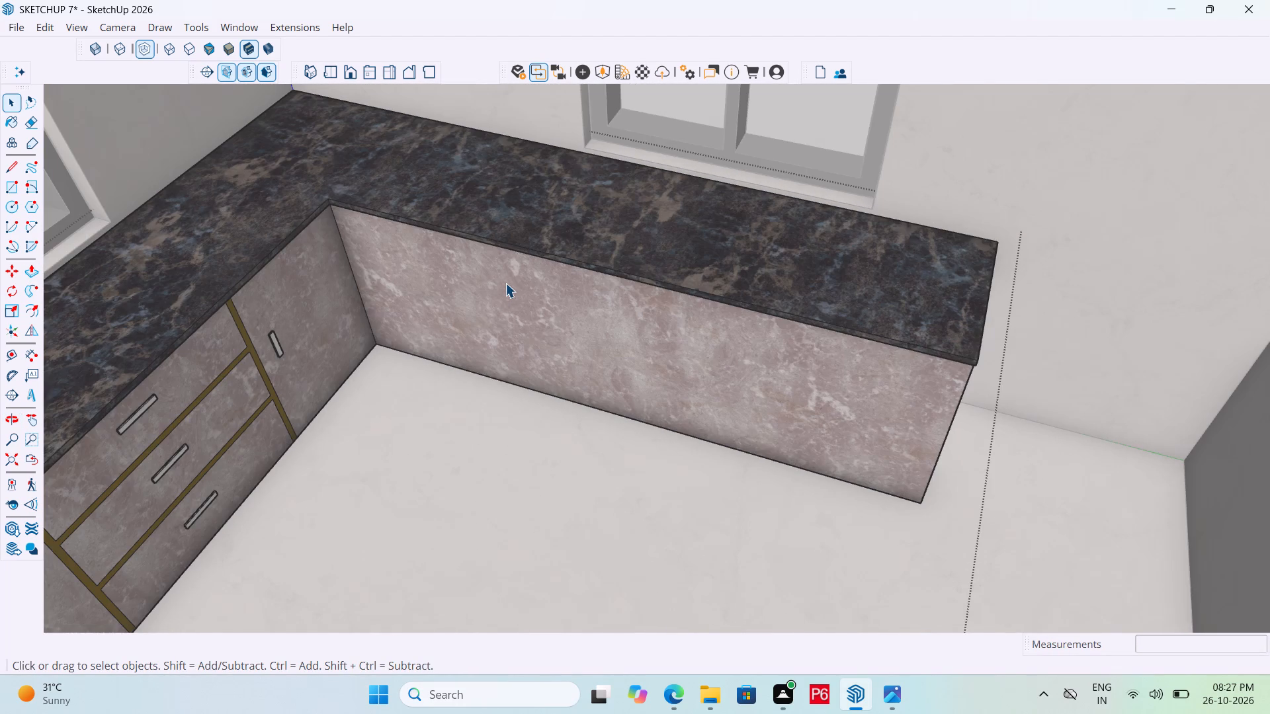
{"action": "middle_click", "coordinate": [484, 371]}
{"action": "scroll", "coordinate": [633, 321], "scroll_direction": "up", "scroll_amount": 2}
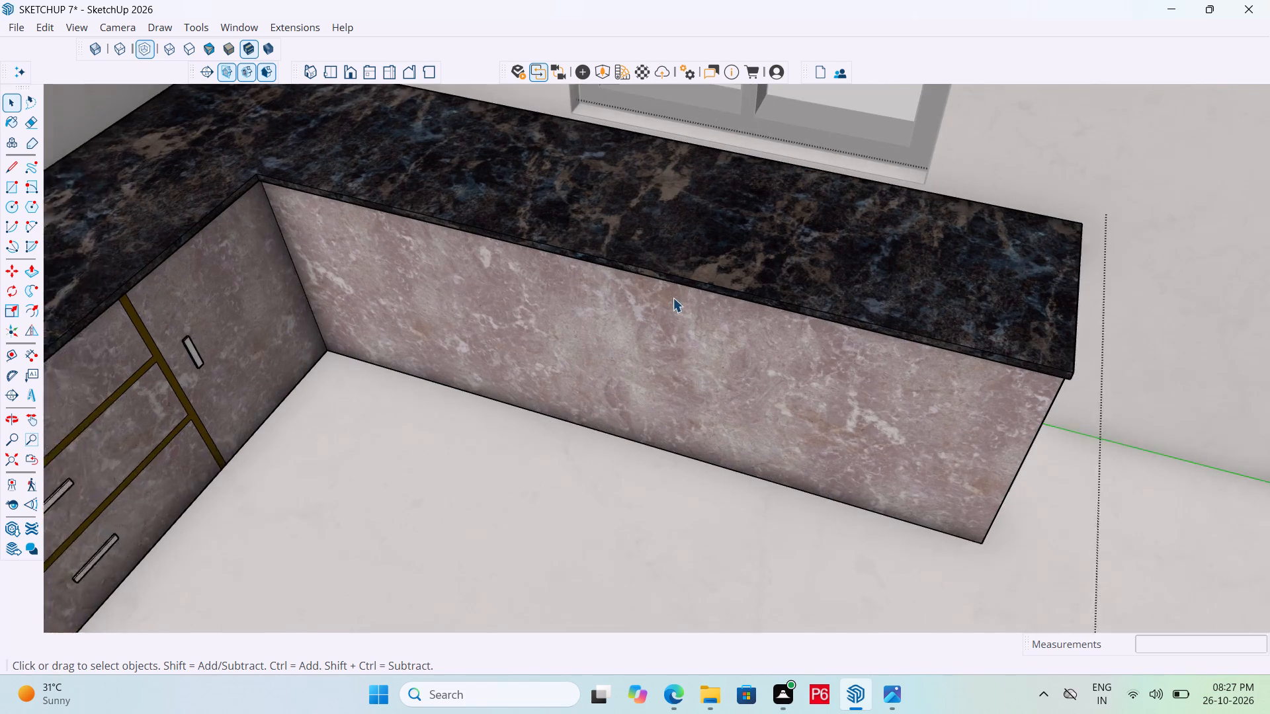
{"action": "scroll", "coordinate": [673, 297], "scroll_direction": "up", "scroll_amount": 1}
{"action": "left_click", "coordinate": [696, 284]}
{"action": "left_click", "coordinate": [696, 284]}
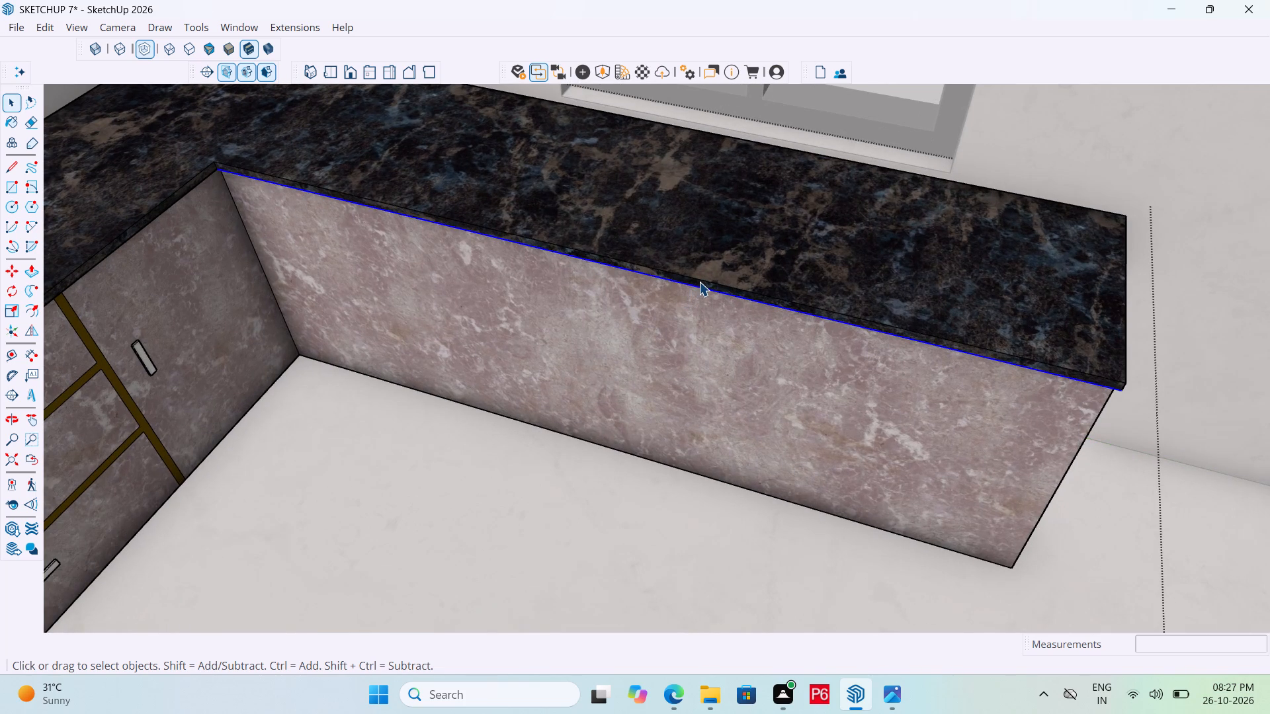
{"action": "left_click", "coordinate": [699, 282]}
{"action": "scroll", "coordinate": [760, 286], "scroll_direction": "up", "scroll_amount": 4}
{"action": "left_click", "coordinate": [749, 303]}
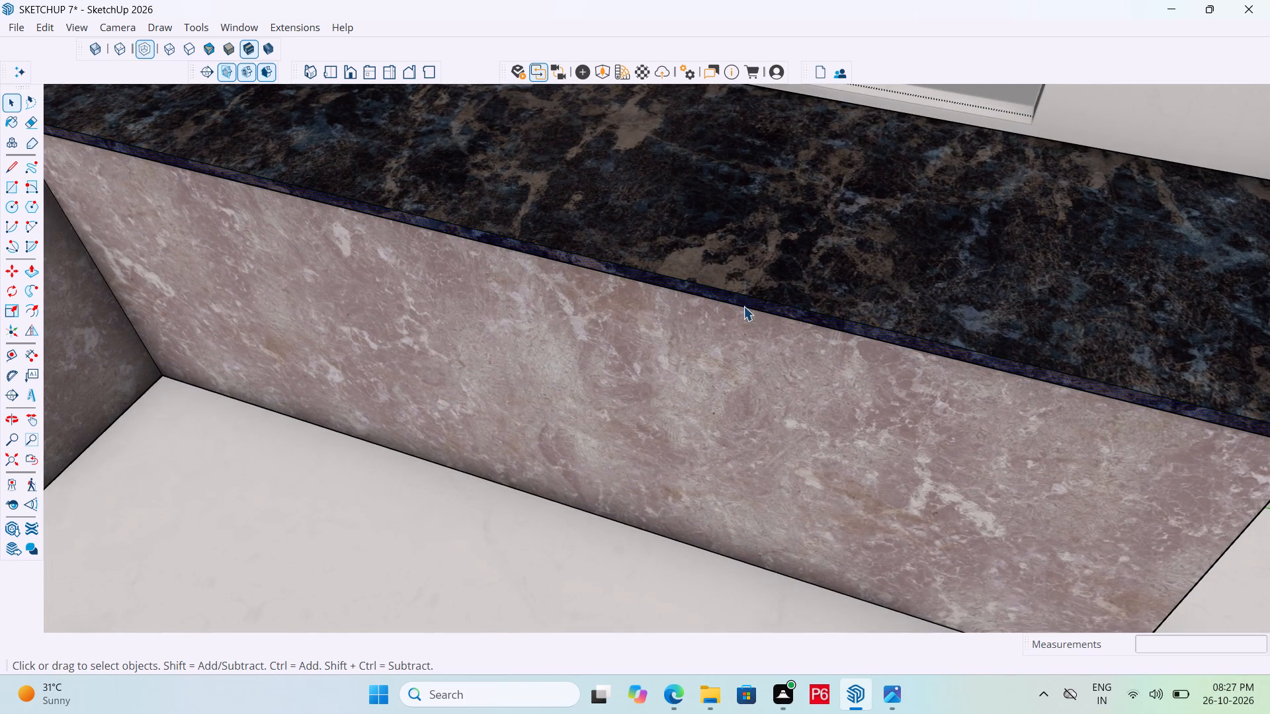
{"action": "key", "text": "p"}
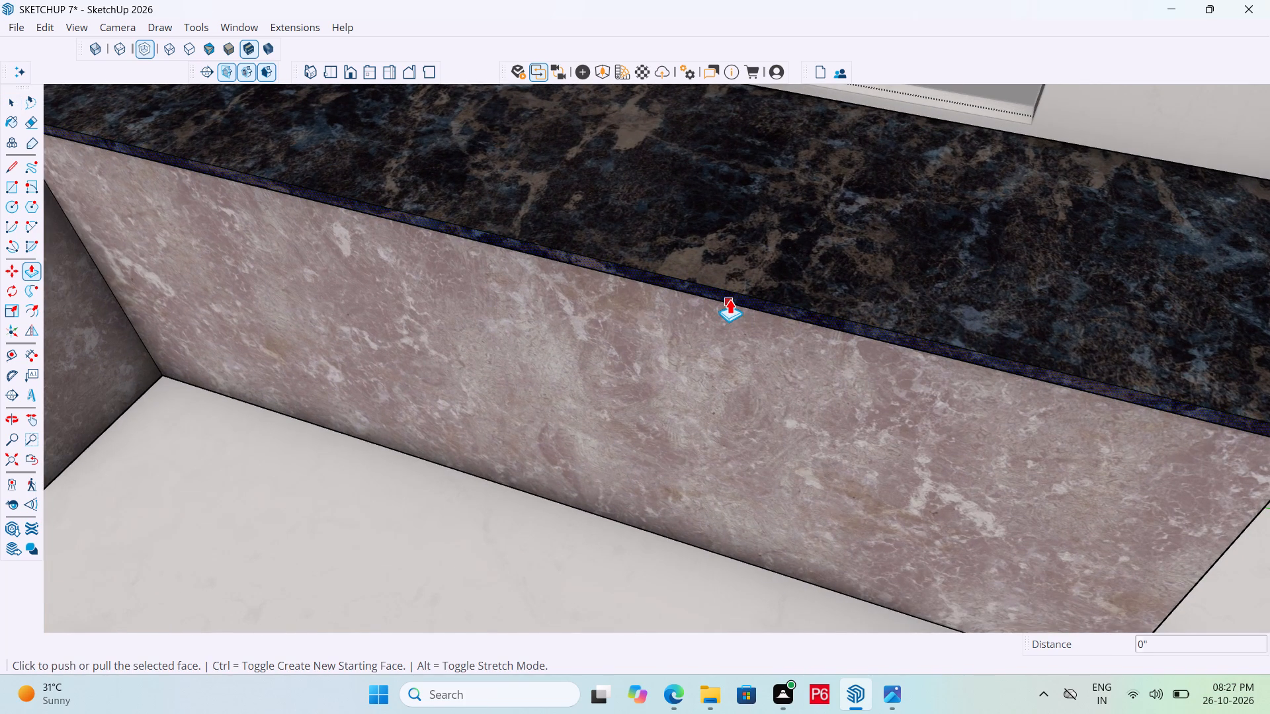
{"action": "left_click", "coordinate": [730, 299]}
{"action": "left_click", "coordinate": [770, 334]}
{"action": "scroll", "coordinate": [851, 305], "scroll_direction": "down", "scroll_amount": 3}
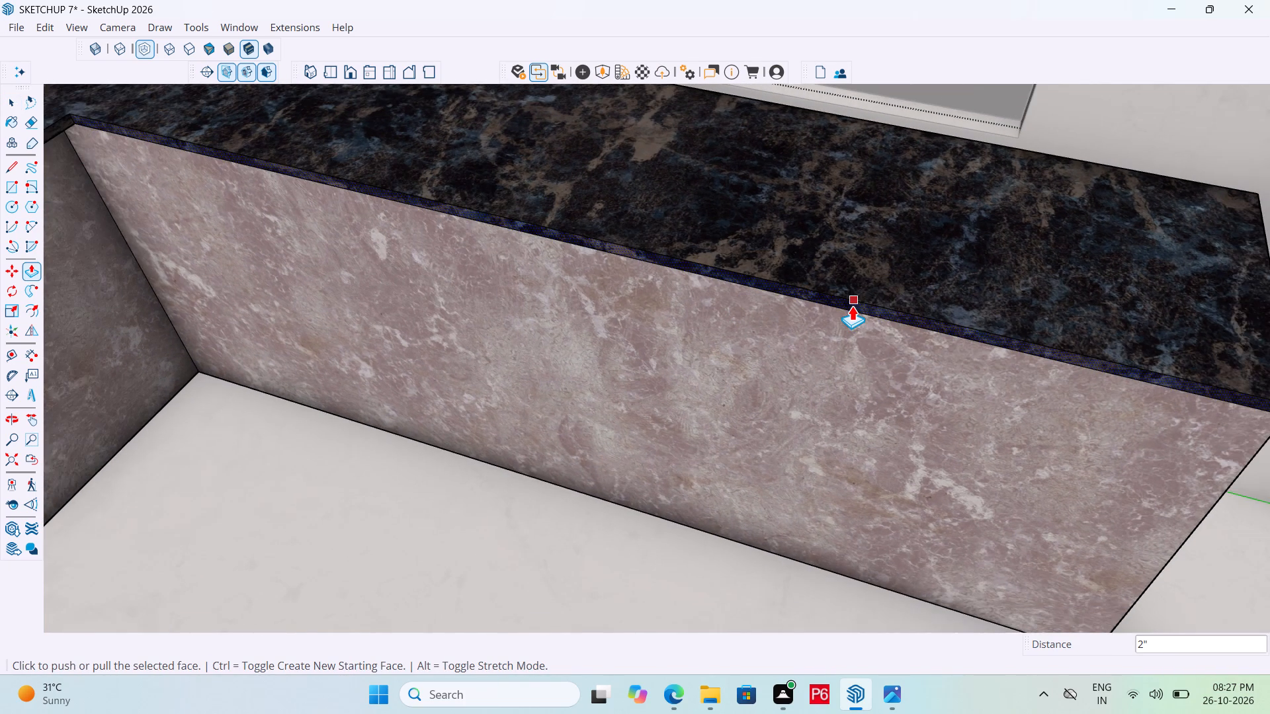
Place a vertical guide on the window-side counter front, 2' from the inner corner where the counters meet.
{"action": "middle_click_drag", "start_coordinate": [572, 323], "coordinate": [517, 161]}
{"action": "scroll", "coordinate": [571, 322], "scroll_direction": "down", "scroll_amount": 1}
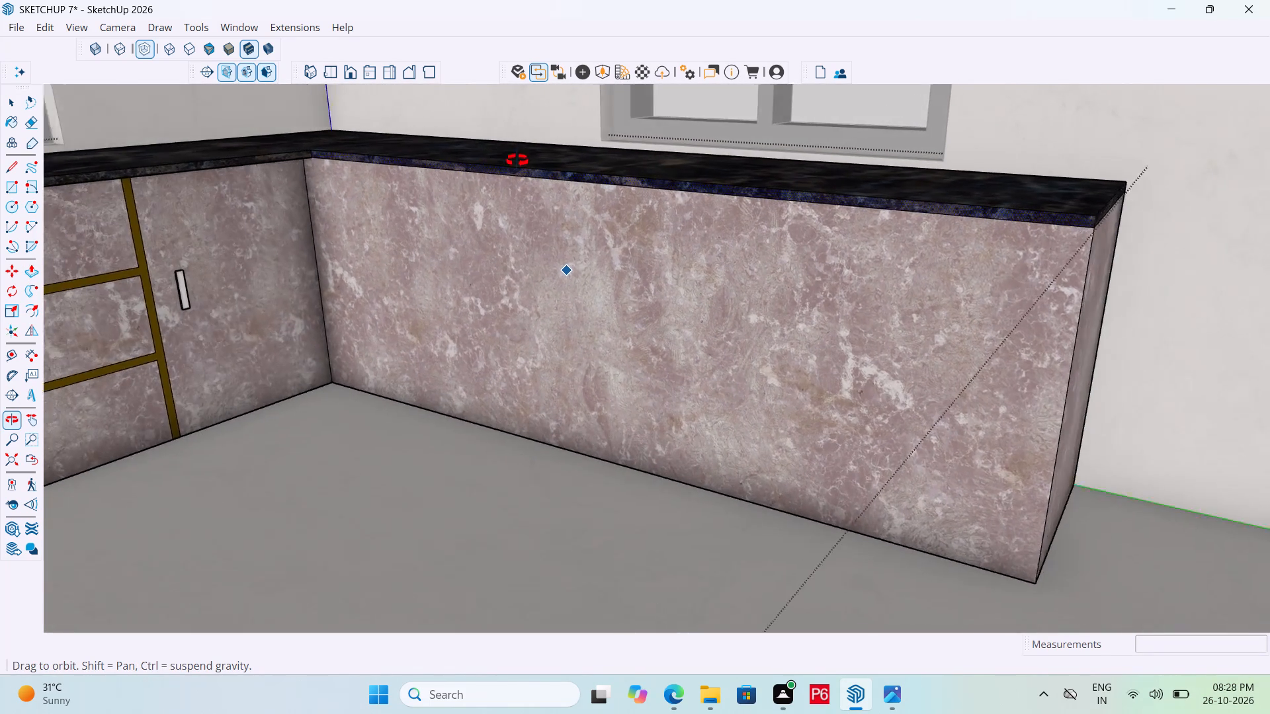
{"action": "middle_click_drag", "start_coordinate": [517, 161], "coordinate": [631, 254]}
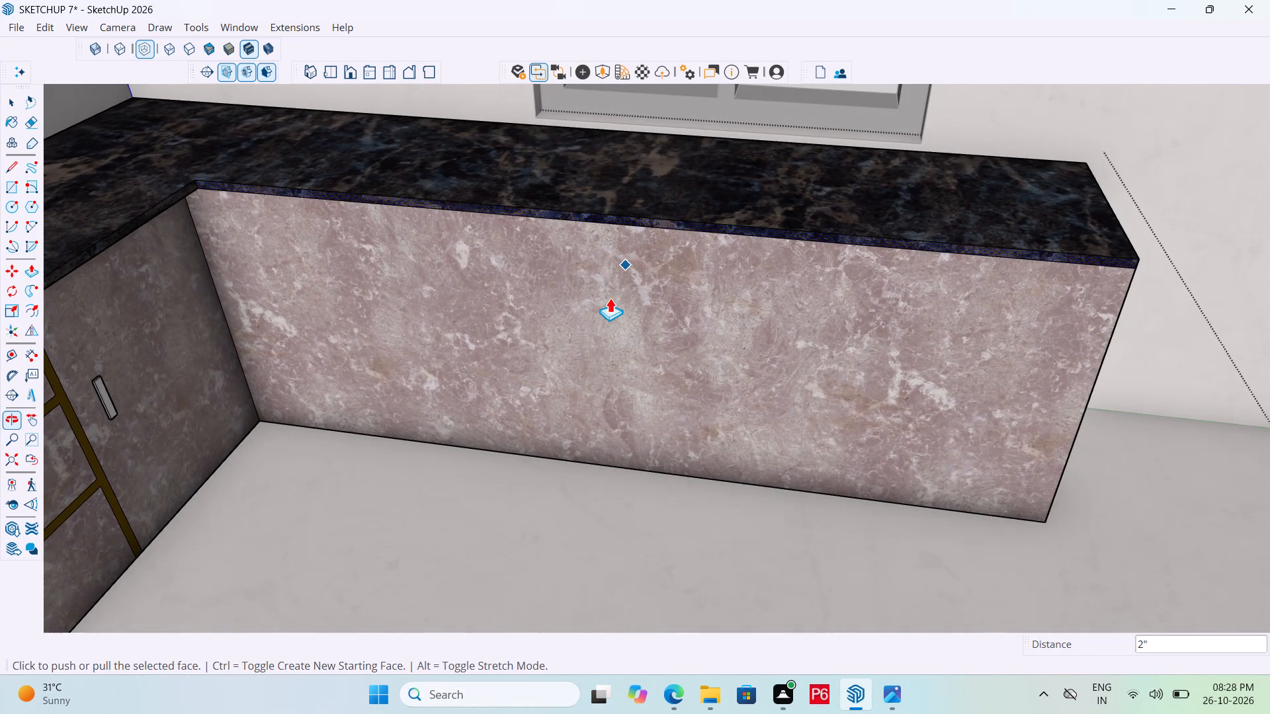
{"action": "key", "text": "l"}
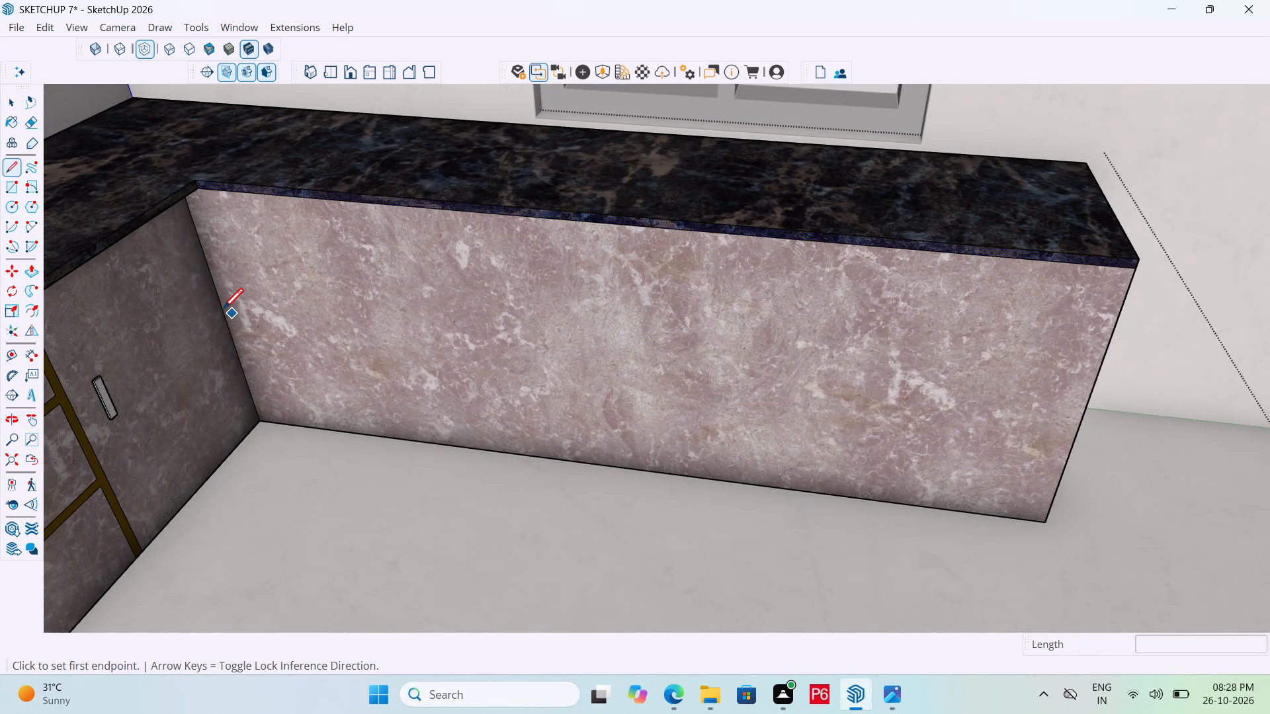
{"action": "key", "text": "t"}
{"action": "left_click", "coordinate": [217, 297]}
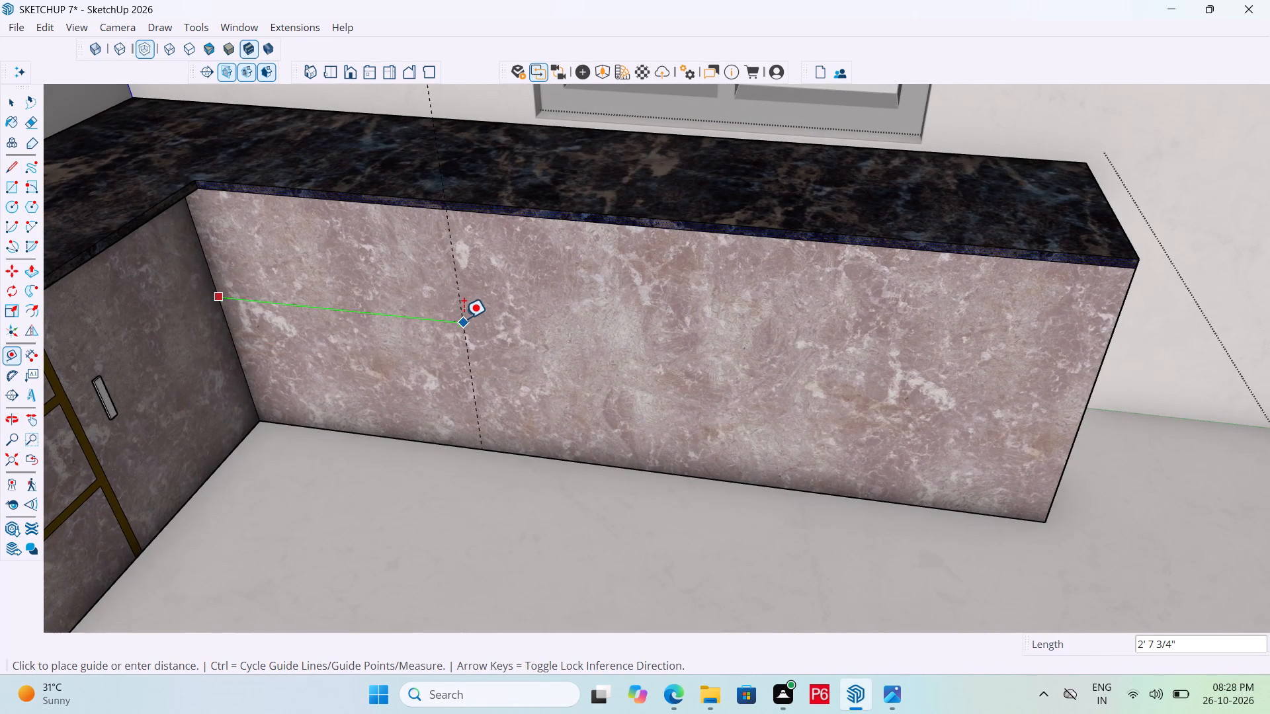
{"action": "type", "text": "2'"}
{"action": "key", "text": "Return"}
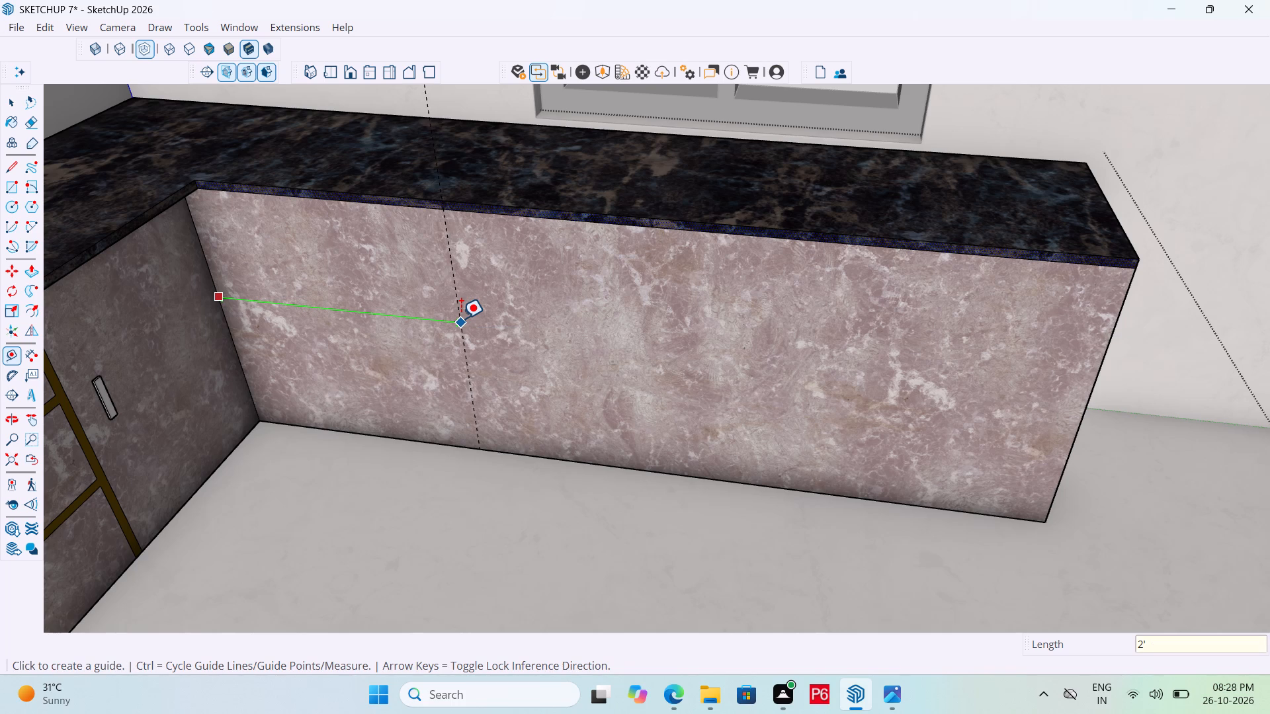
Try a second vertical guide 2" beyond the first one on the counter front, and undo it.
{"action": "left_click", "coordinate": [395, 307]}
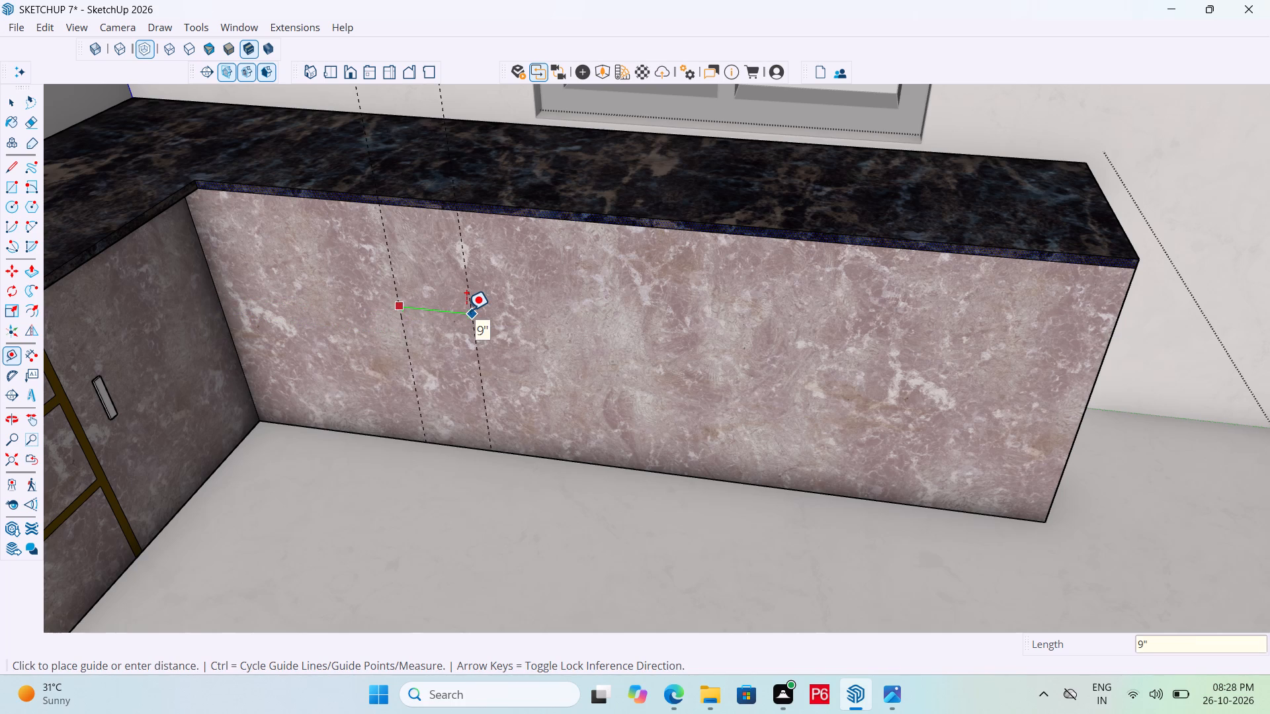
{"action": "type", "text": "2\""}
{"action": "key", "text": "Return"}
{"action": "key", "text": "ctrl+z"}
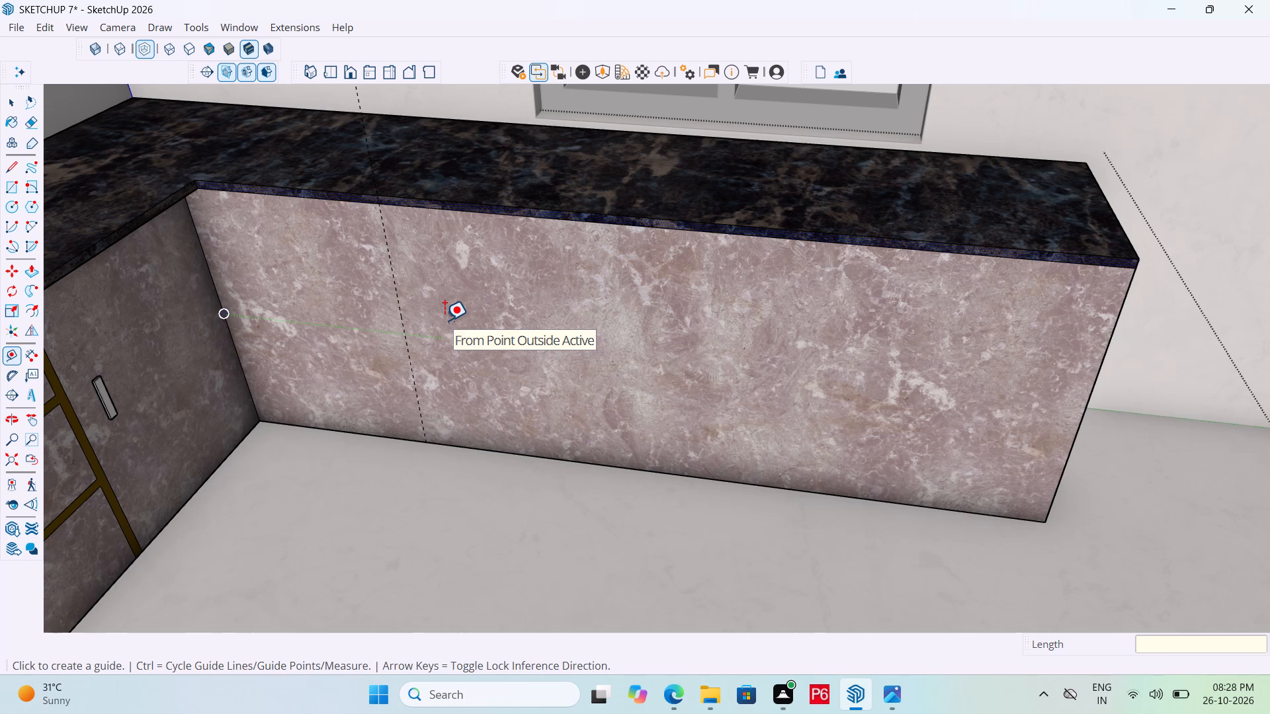
Place a vertical guide 1" beyond the 2' guide on the window-side counter front.
{"action": "left_click", "coordinate": [405, 319]}
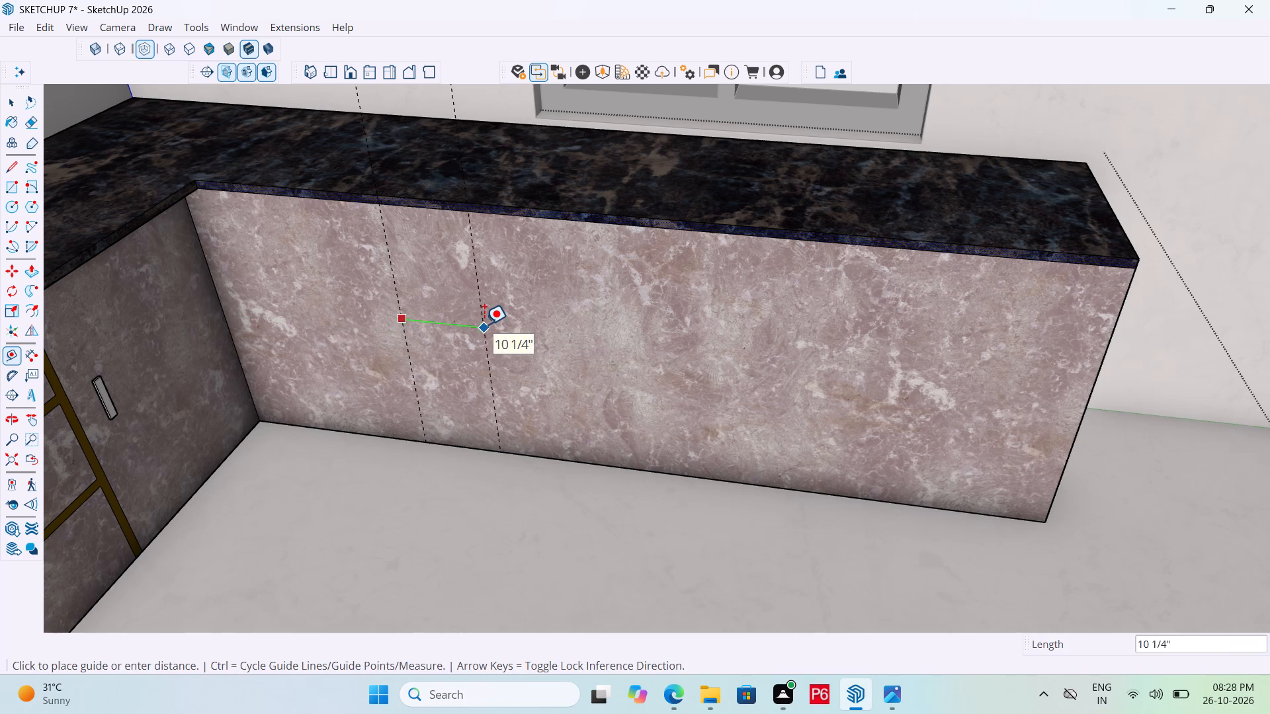
{"action": "key", "text": "1"}
{"action": "key", "text": "shift+quotedbl"}
{"action": "key", "text": "Return"}
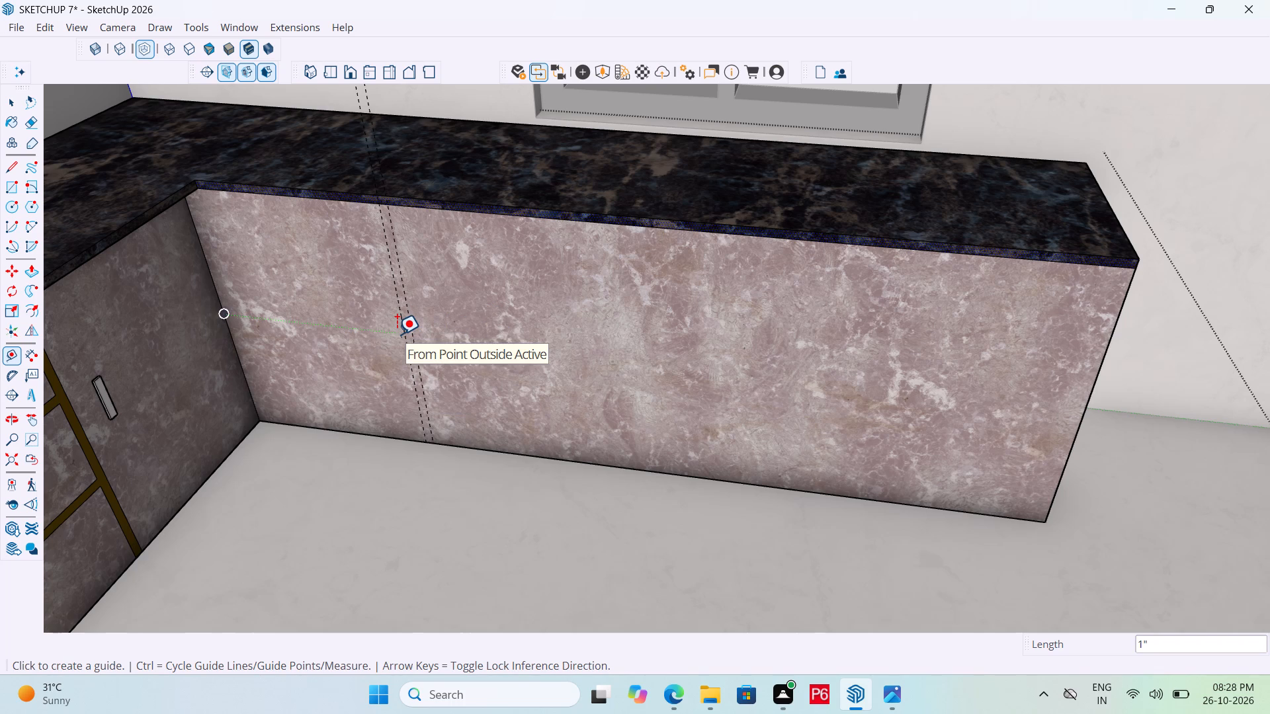
Add another pair of vertical guides on the counter front, 2' beyond the previous pair and spaced 1" apart.
{"action": "scroll", "coordinate": [402, 333], "scroll_direction": "down", "scroll_amount": 2}
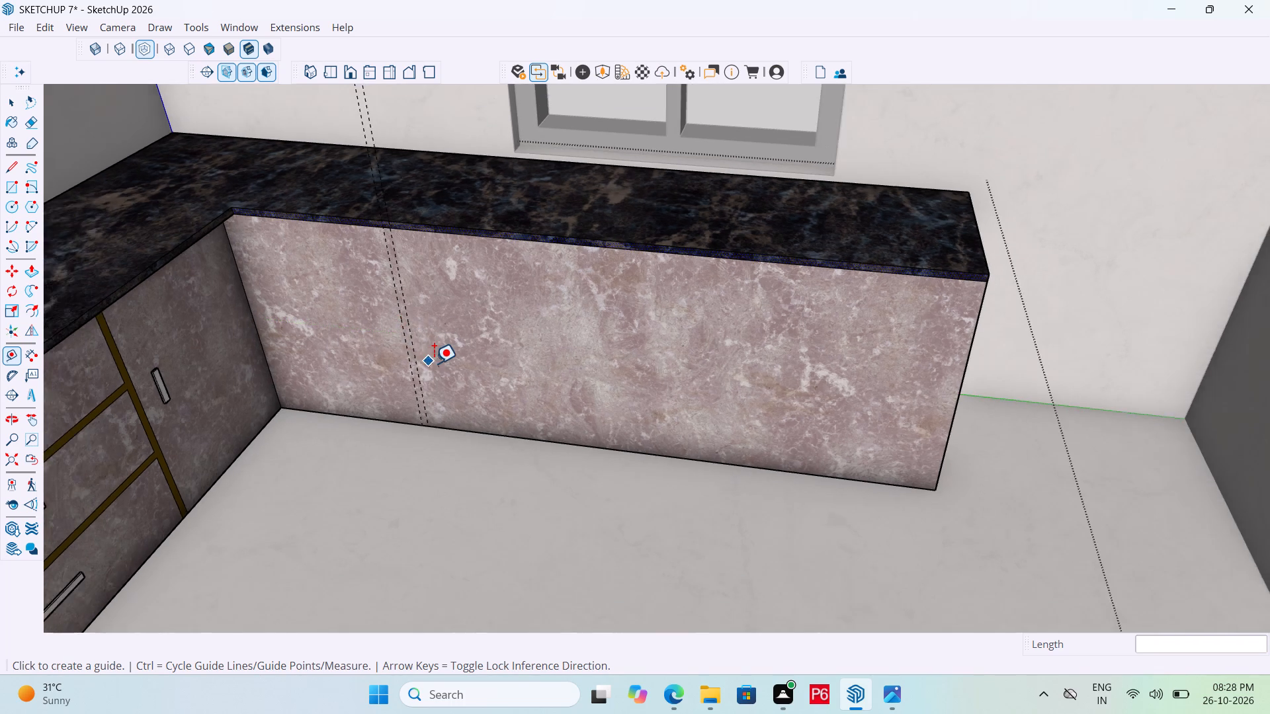
{"action": "scroll", "coordinate": [434, 364], "scroll_direction": "up", "scroll_amount": 4}
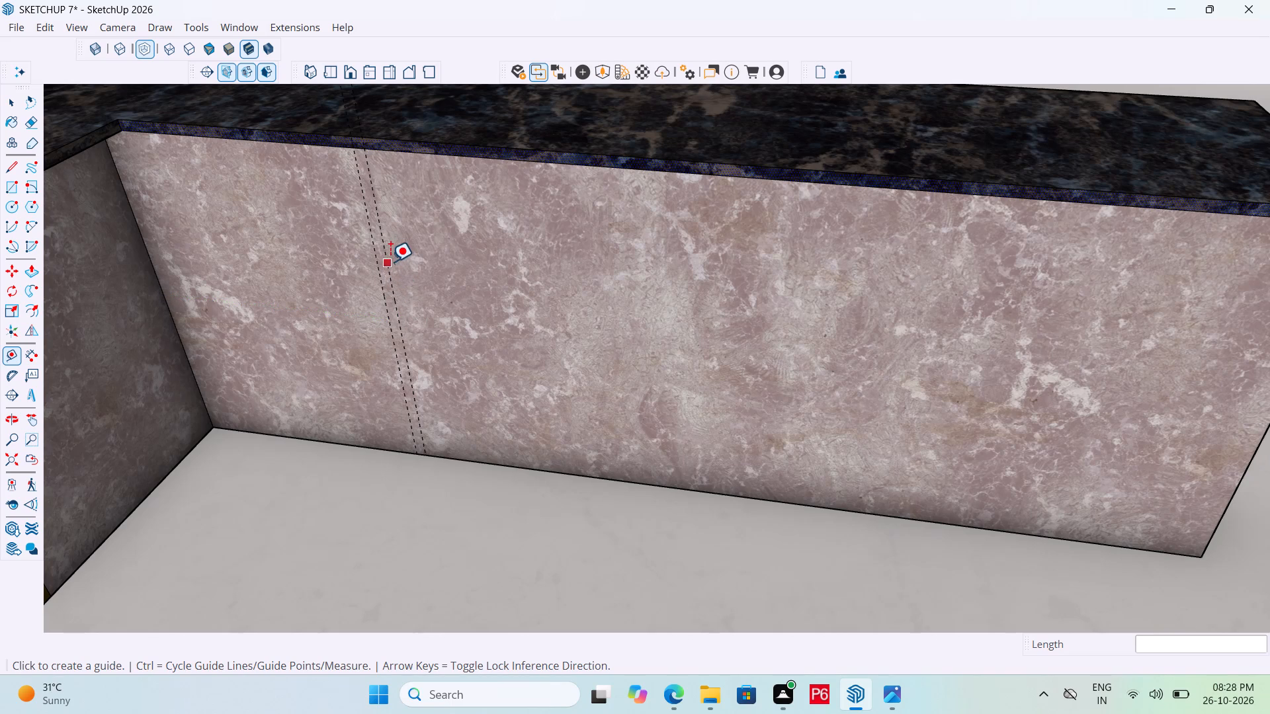
{"action": "left_click", "coordinate": [387, 271]}
{"action": "type", "text": "2'"}
{"action": "key", "text": "Return"}
{"action": "left_click", "coordinate": [644, 267]}
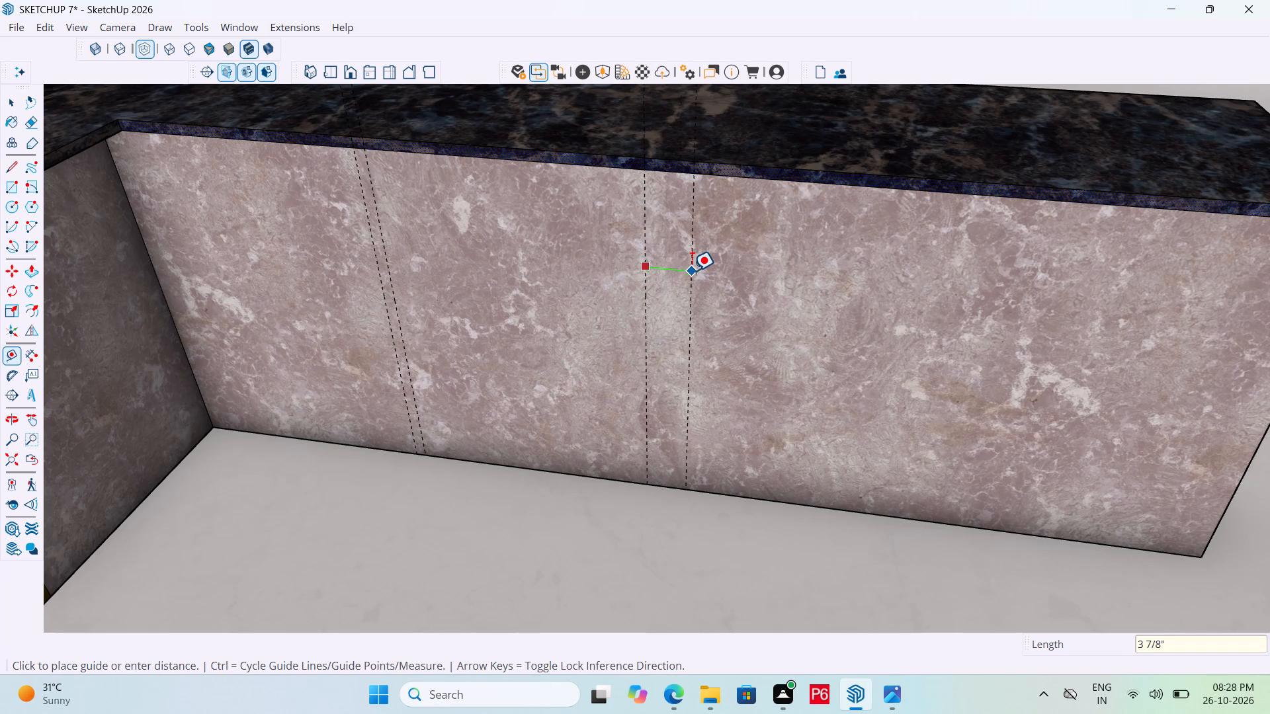
{"action": "type", "text": "1\""}
{"action": "key", "text": "Return"}
Place a vertical guide 2' beyond the second guide pair, towards the free end of the counter front.
{"action": "scroll", "coordinate": [444, 278], "scroll_direction": "down", "scroll_amount": 4}
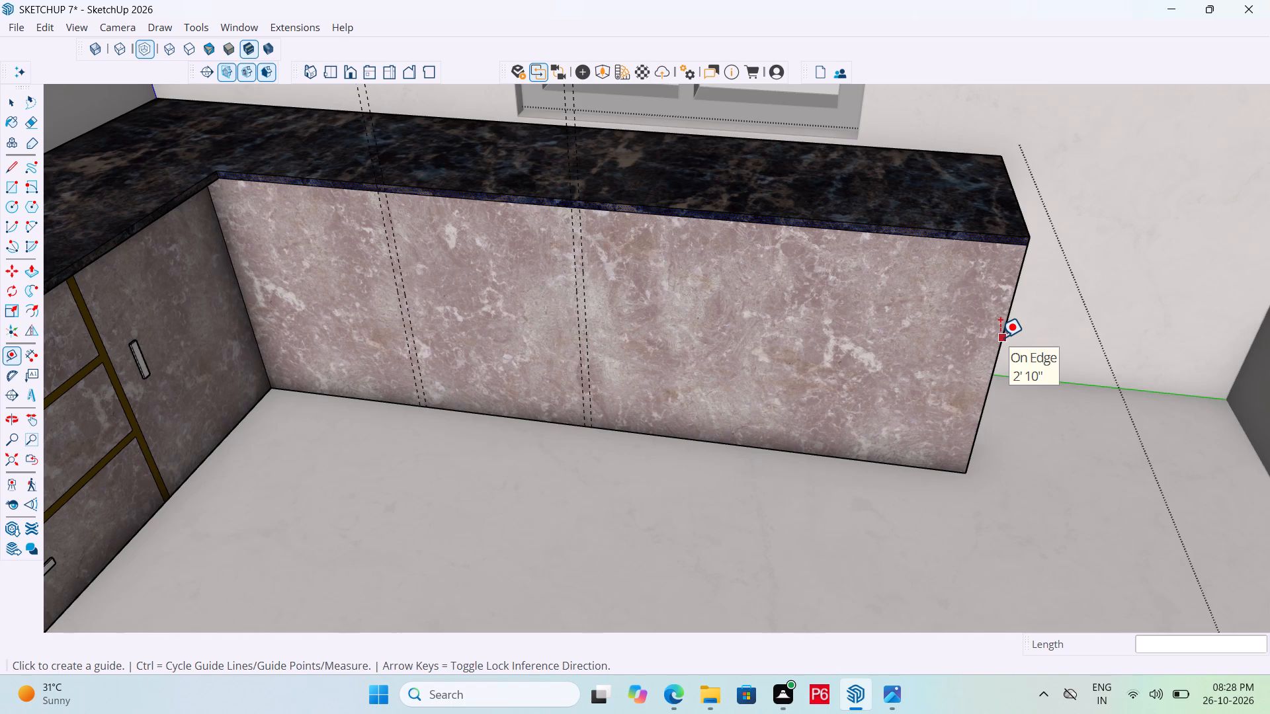
{"action": "scroll", "coordinate": [1000, 338], "scroll_direction": "up", "scroll_amount": 2}
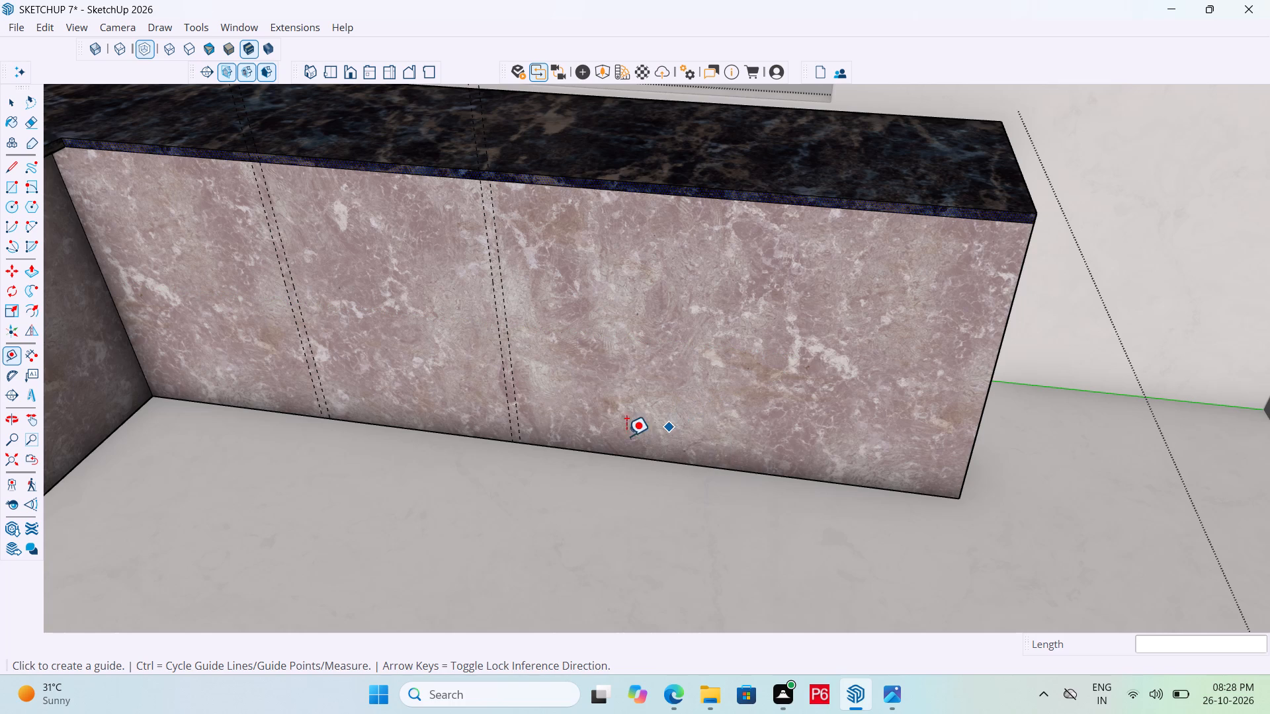
{"action": "left_click", "coordinate": [511, 328]}
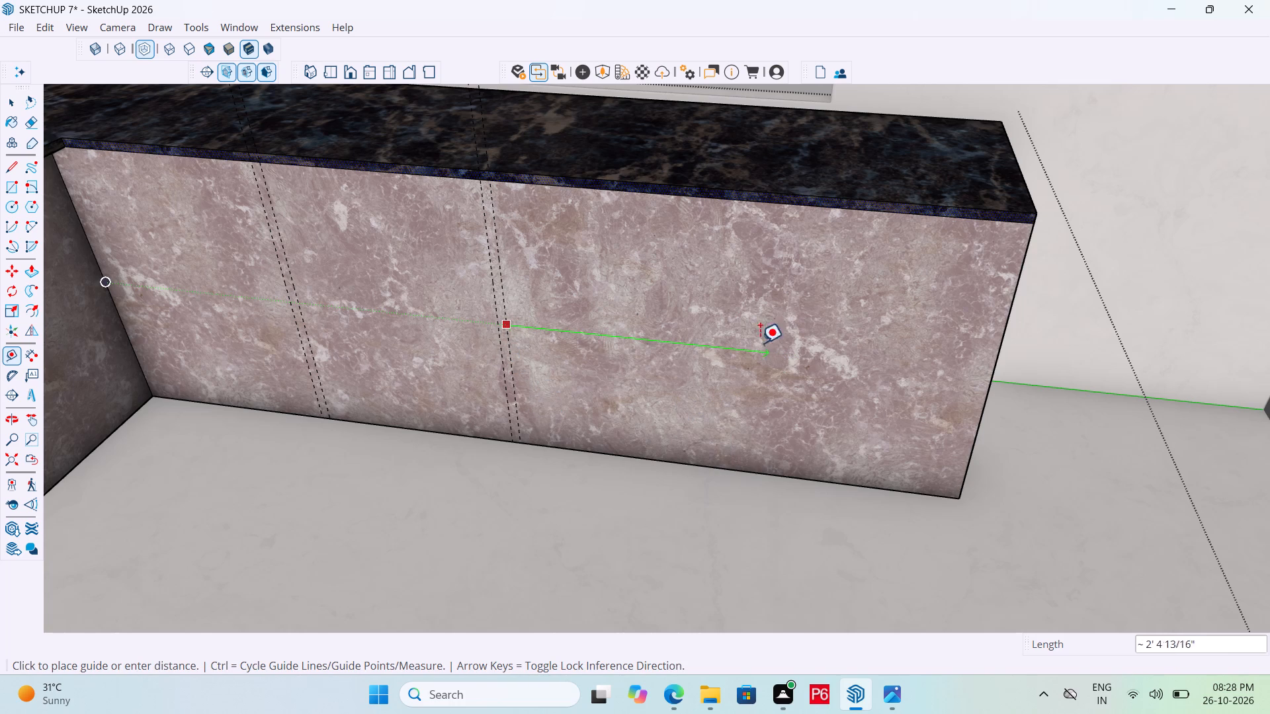
{"action": "key", "text": "Escape"}
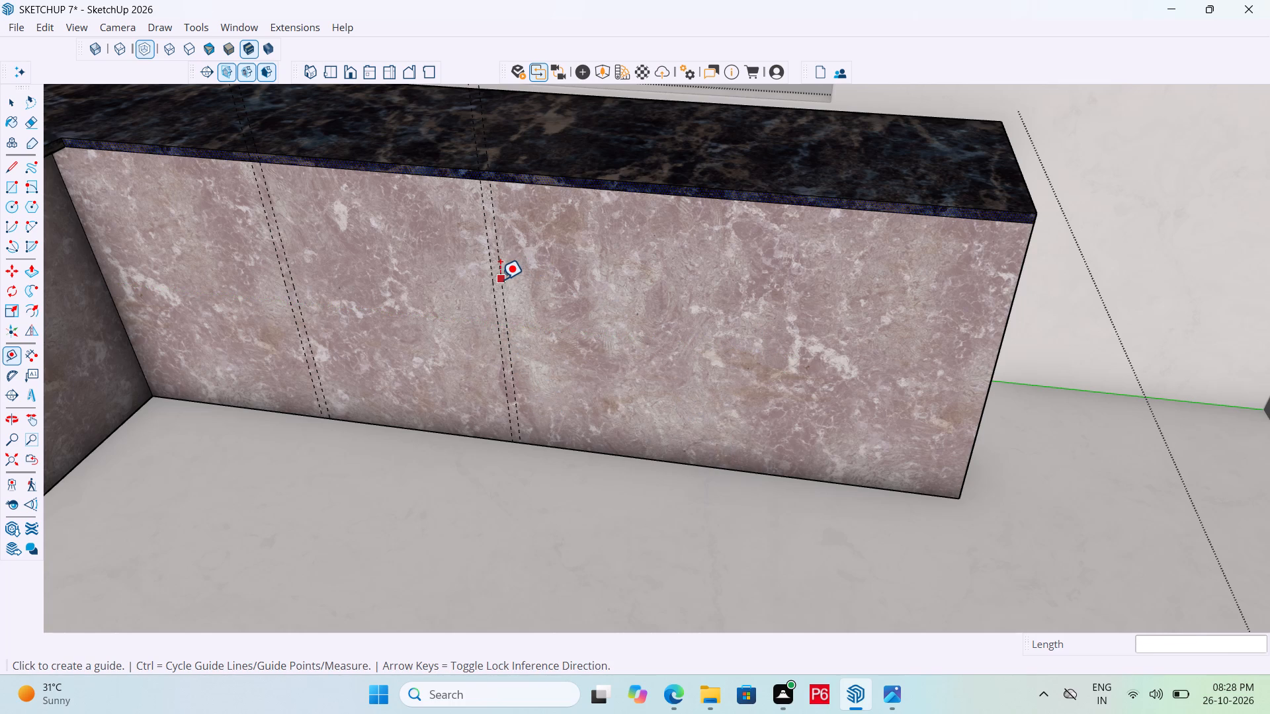
{"action": "left_click", "coordinate": [500, 280]}
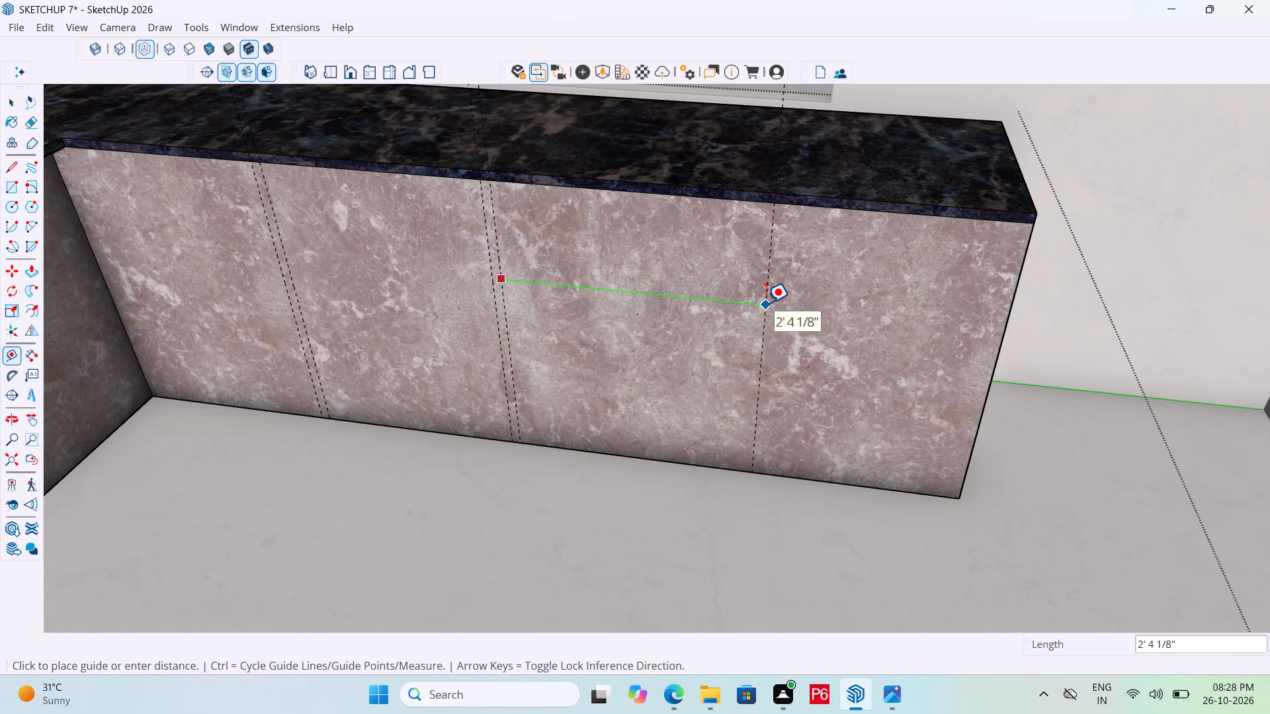
{"action": "type", "text": "2'"}
{"action": "key", "text": "Return"}
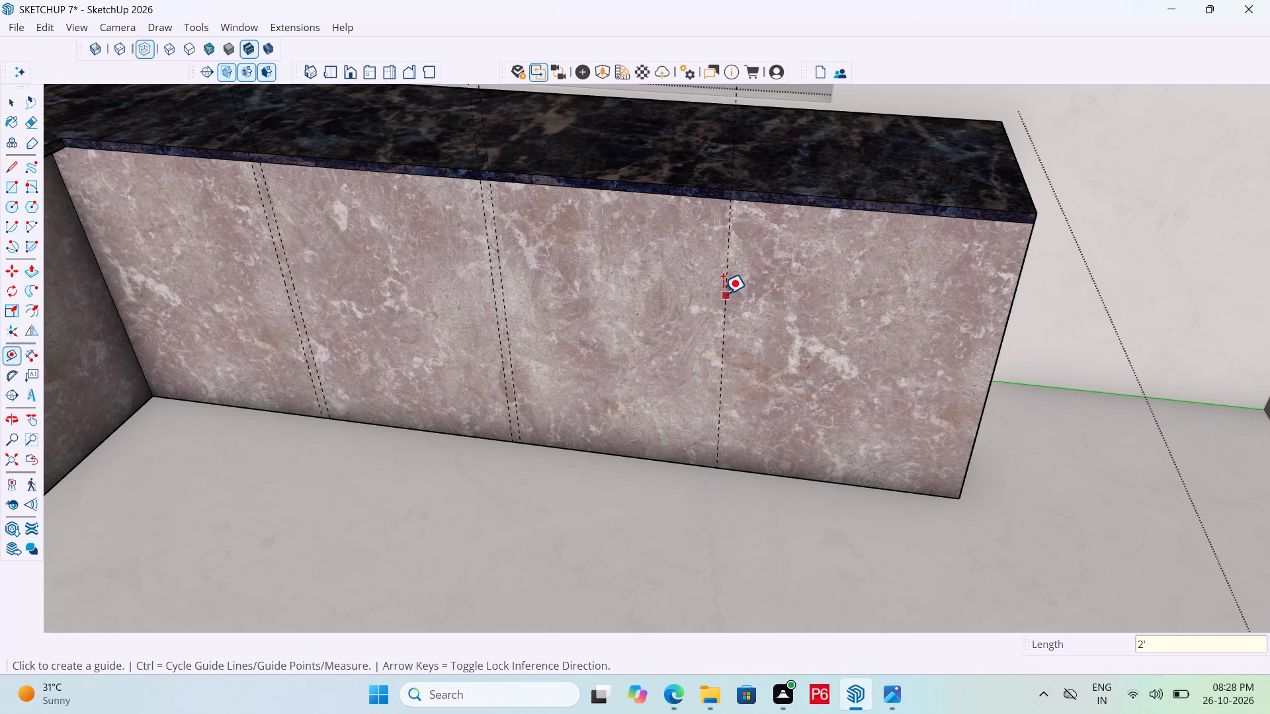
Place a vertical guide 1" beyond the last 2' guide, towards the free end of the window-side counter front.
{"action": "left_click", "coordinate": [724, 293]}
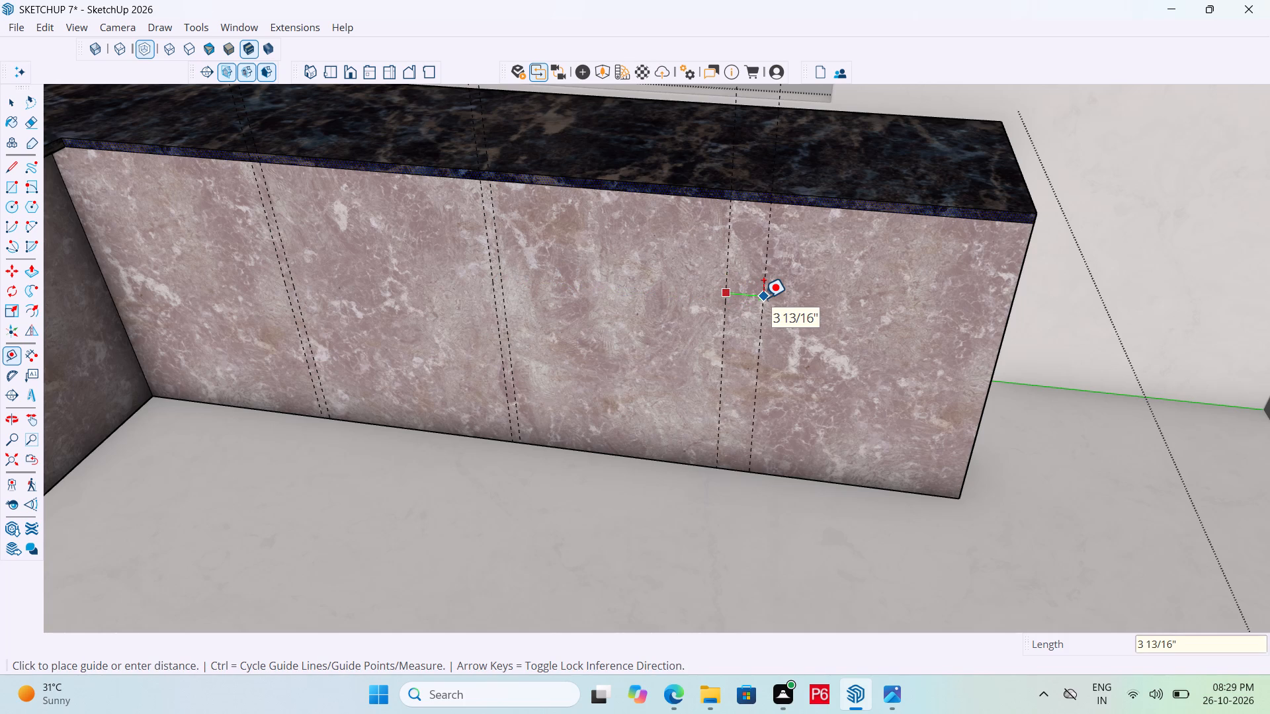
{"action": "key", "text": "1"}
{"action": "key", "text": "shift+quotedbl"}
{"action": "key", "text": "Return"}
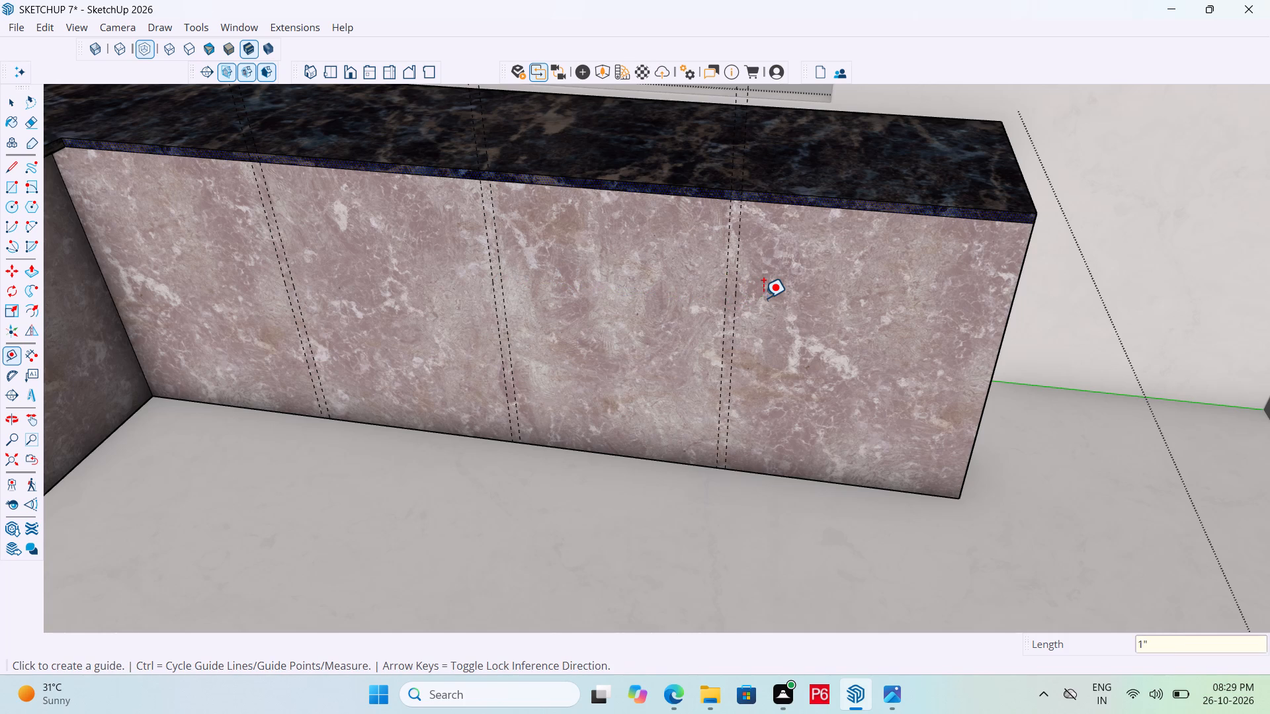
Draw a 2' 10" high strip rectangle between the guide pair nearest the inner corner of the counter front.
{"action": "scroll", "coordinate": [818, 297], "scroll_direction": "down", "scroll_amount": 3}
{"action": "middle_click_drag", "start_coordinate": [392, 292], "coordinate": [388, 278]}
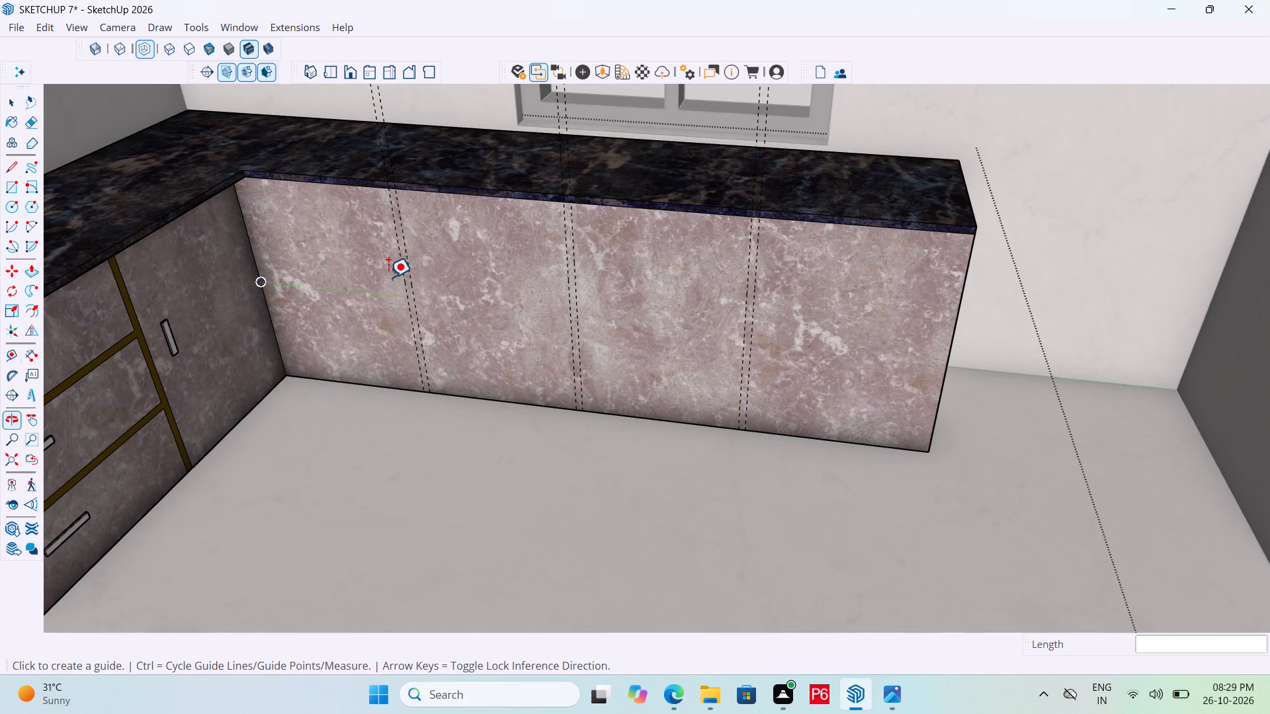
{"action": "scroll", "coordinate": [443, 217], "scroll_direction": "up", "scroll_amount": 2}
{"action": "key", "text": "r"}
{"action": "scroll", "coordinate": [396, 192], "scroll_direction": "up", "scroll_amount": 4}
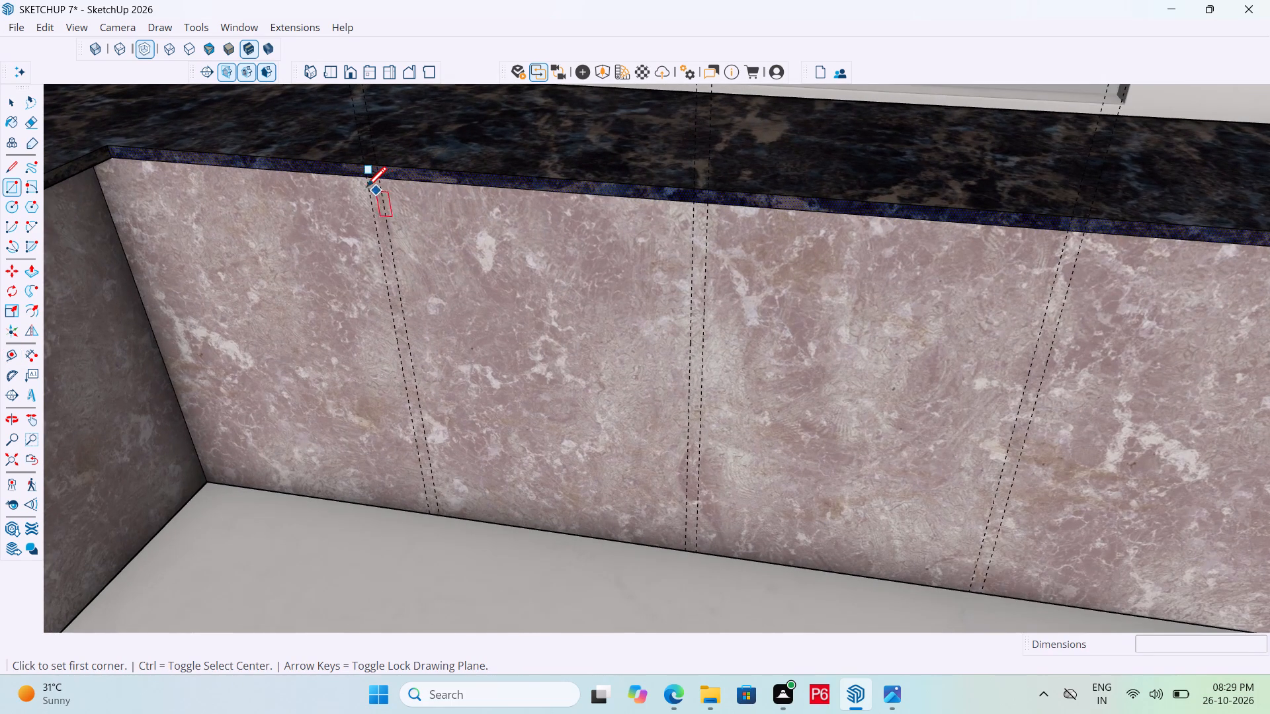
{"action": "left_click", "coordinate": [368, 178]}
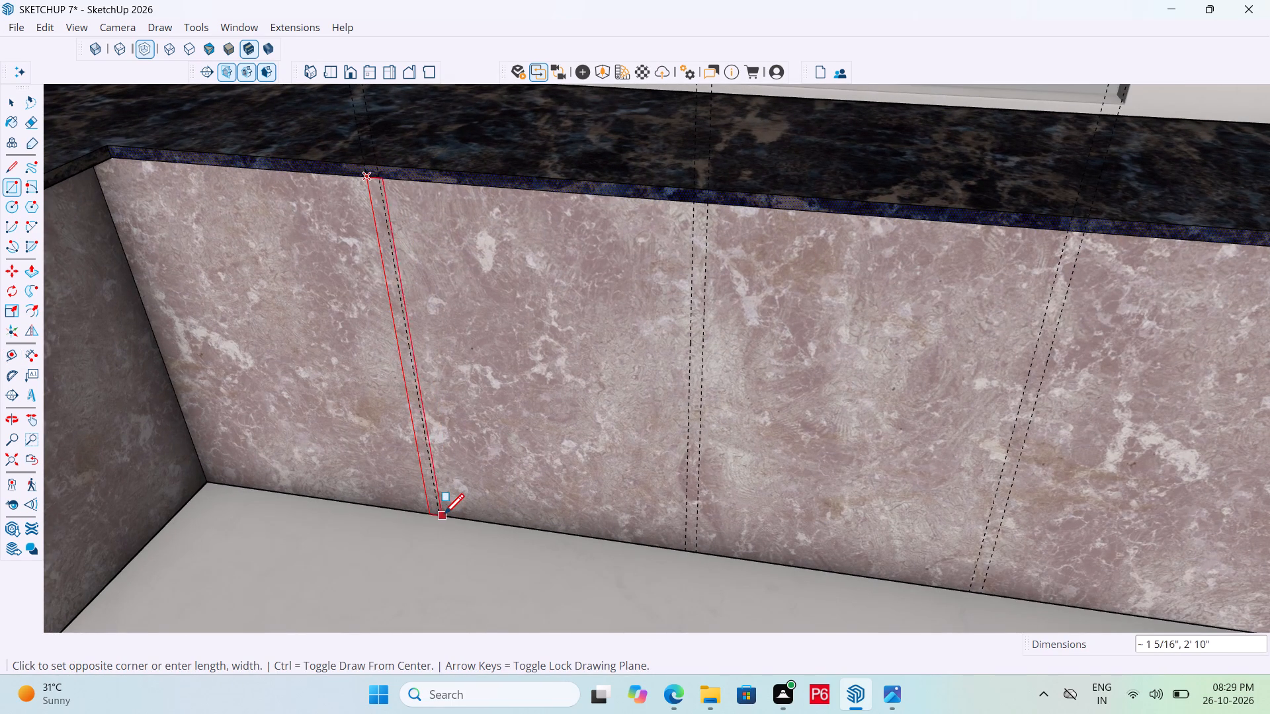
{"action": "left_click", "coordinate": [444, 516]}
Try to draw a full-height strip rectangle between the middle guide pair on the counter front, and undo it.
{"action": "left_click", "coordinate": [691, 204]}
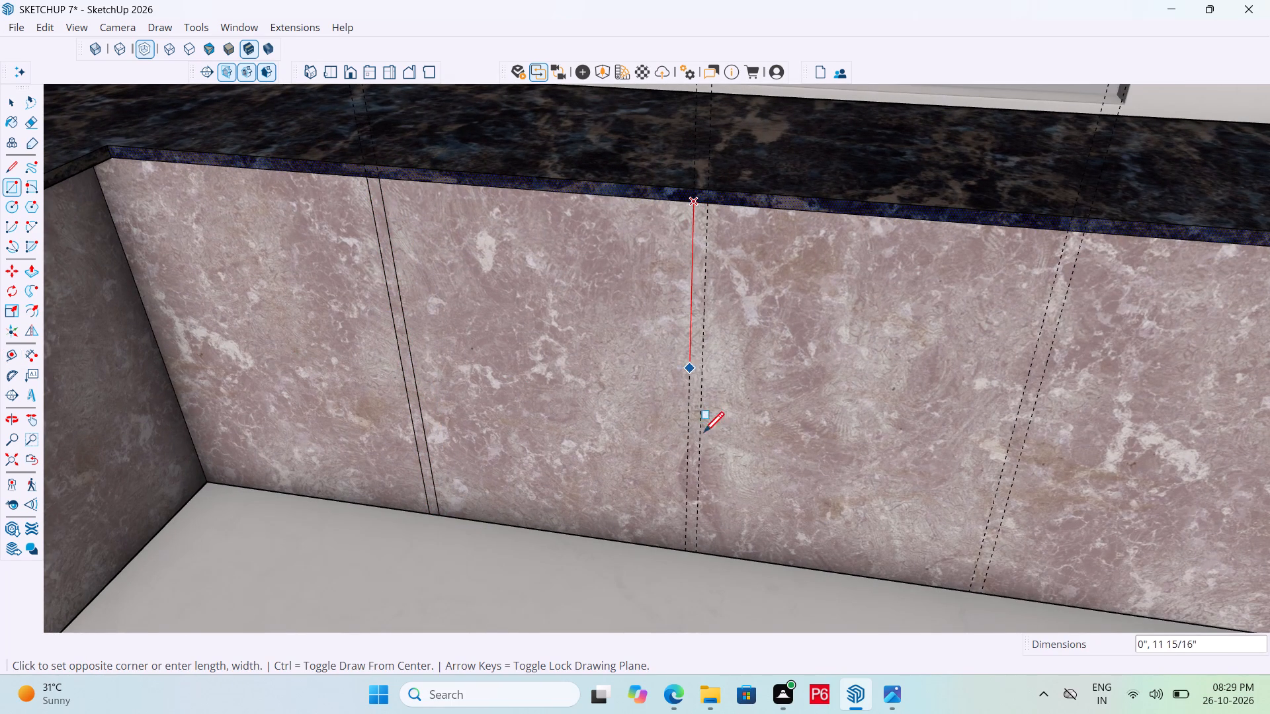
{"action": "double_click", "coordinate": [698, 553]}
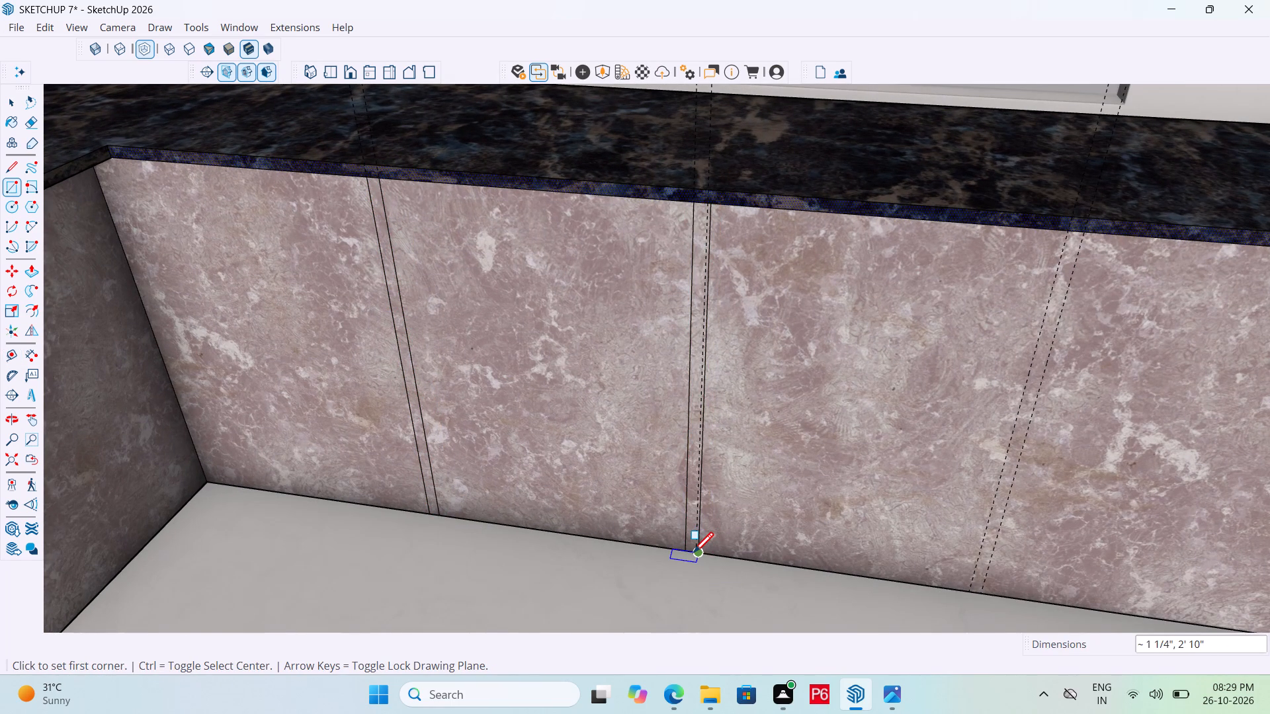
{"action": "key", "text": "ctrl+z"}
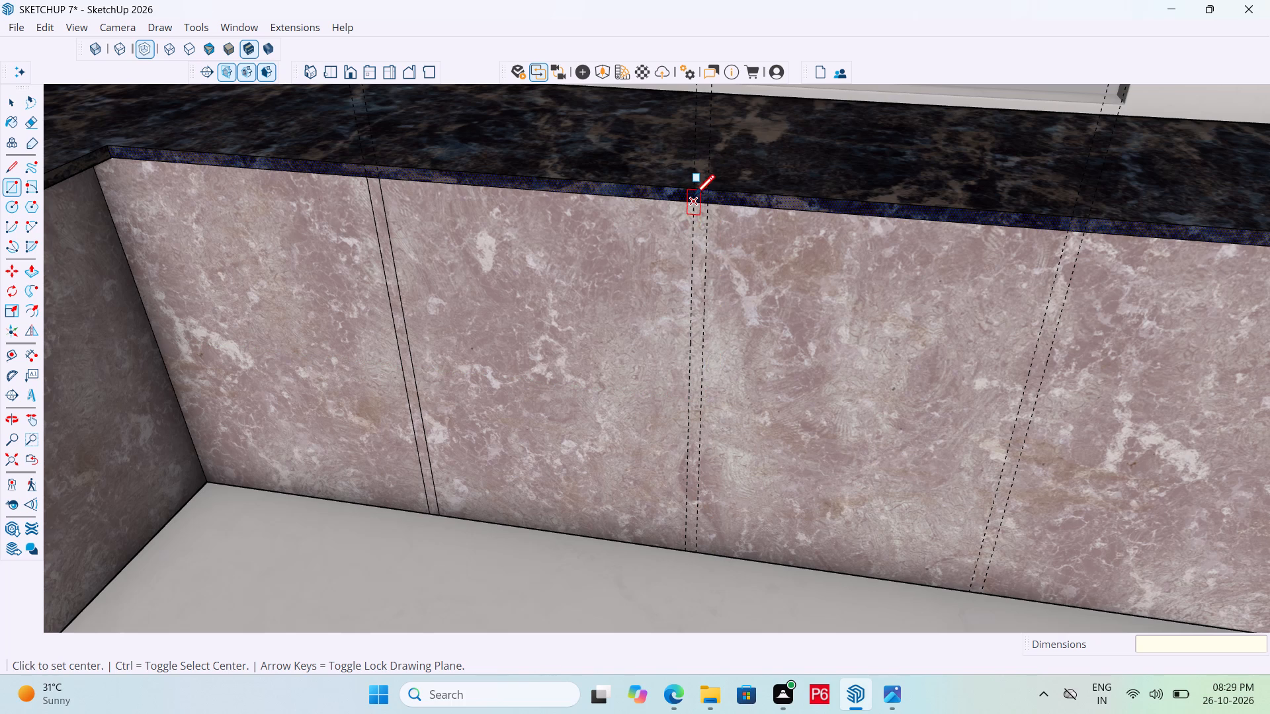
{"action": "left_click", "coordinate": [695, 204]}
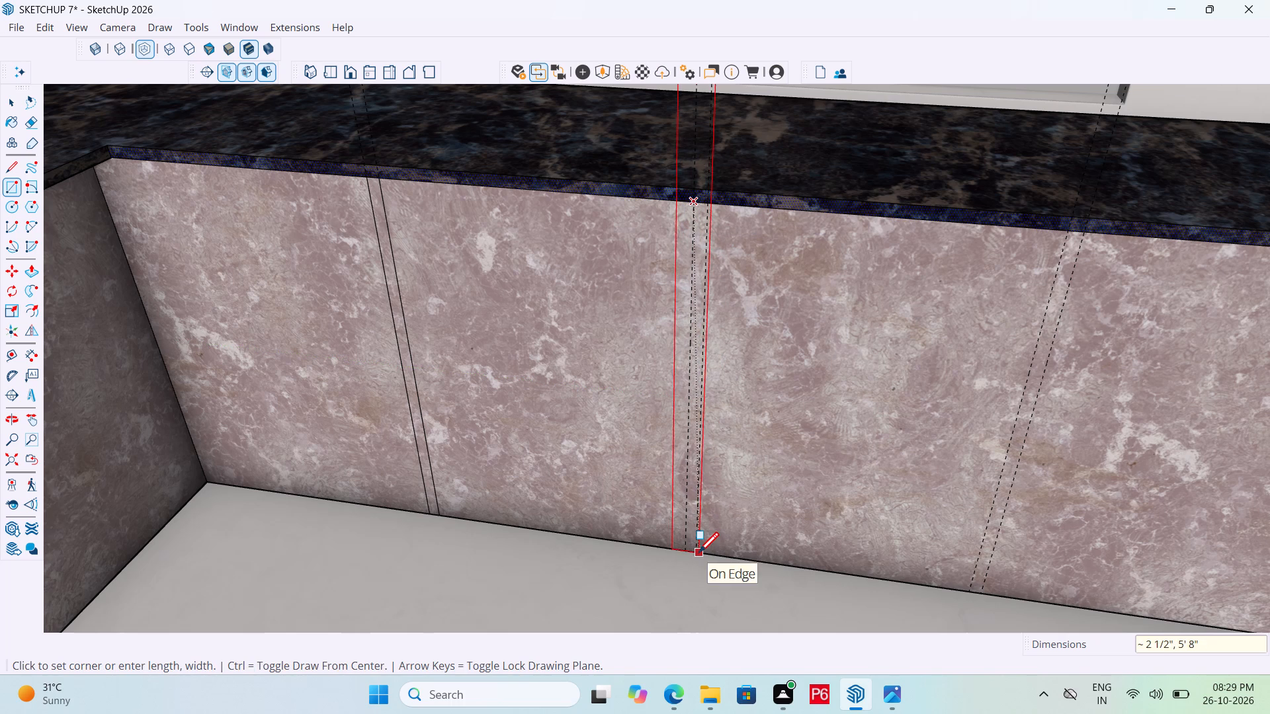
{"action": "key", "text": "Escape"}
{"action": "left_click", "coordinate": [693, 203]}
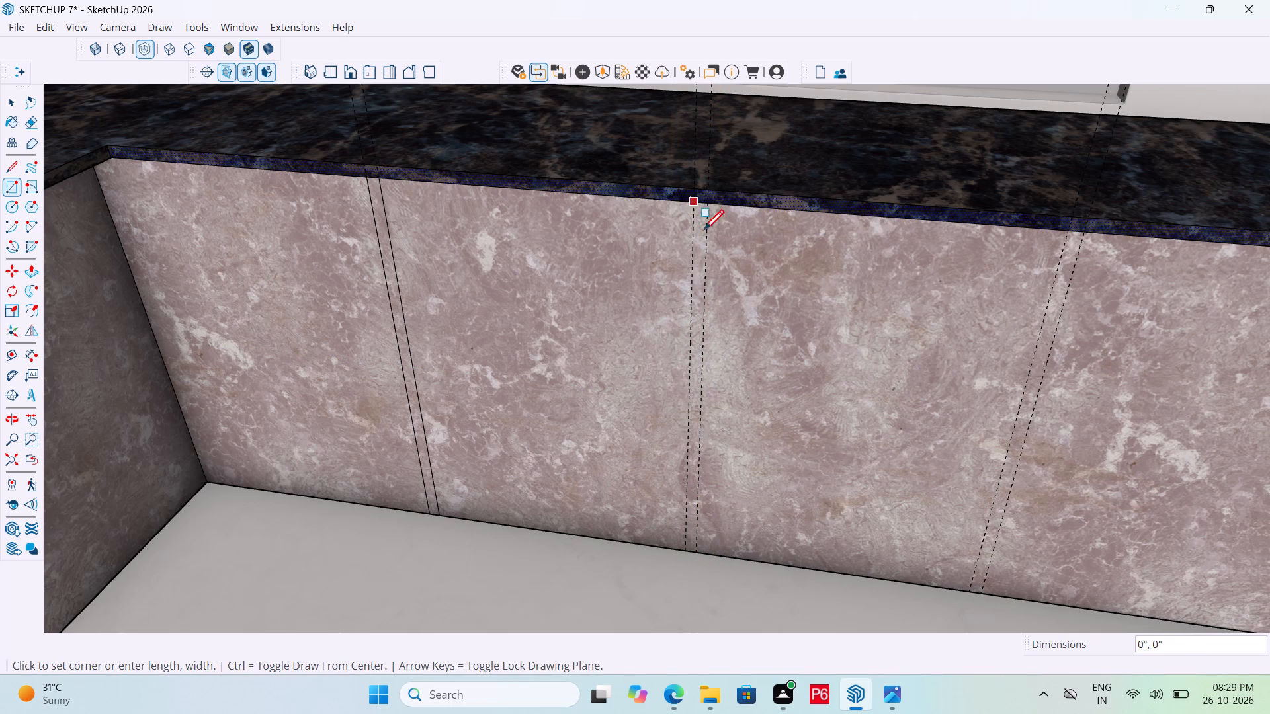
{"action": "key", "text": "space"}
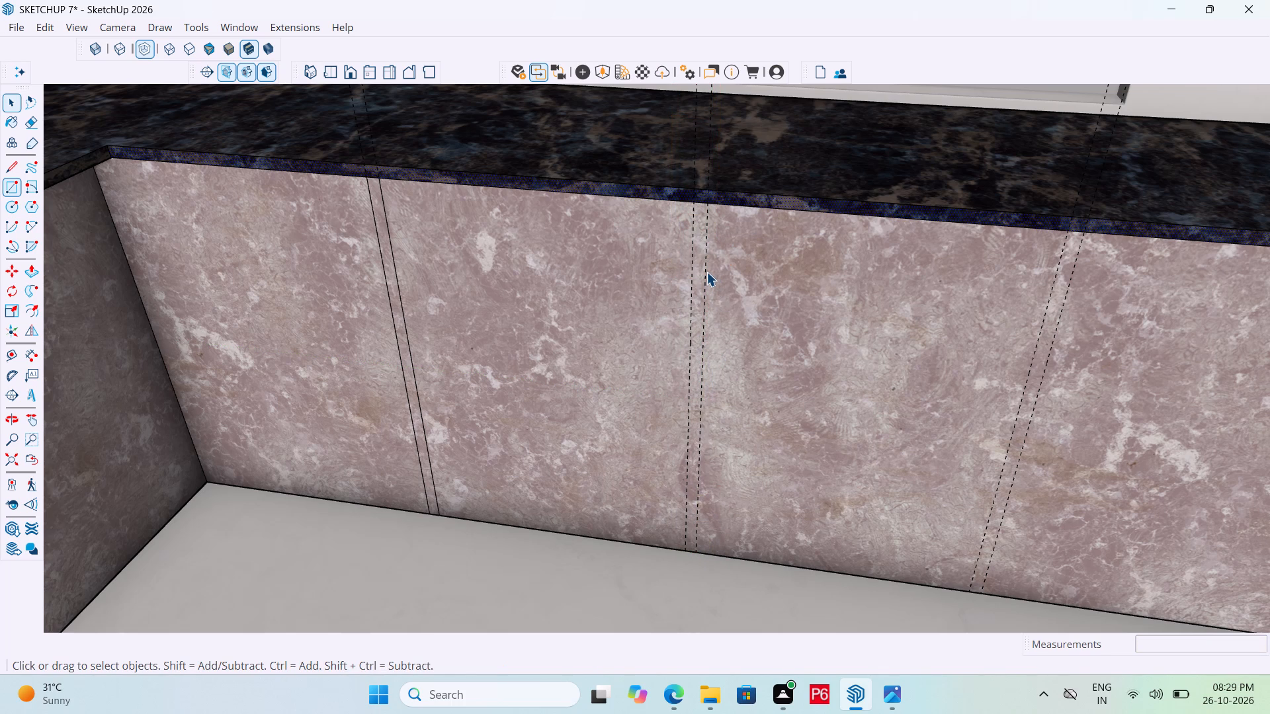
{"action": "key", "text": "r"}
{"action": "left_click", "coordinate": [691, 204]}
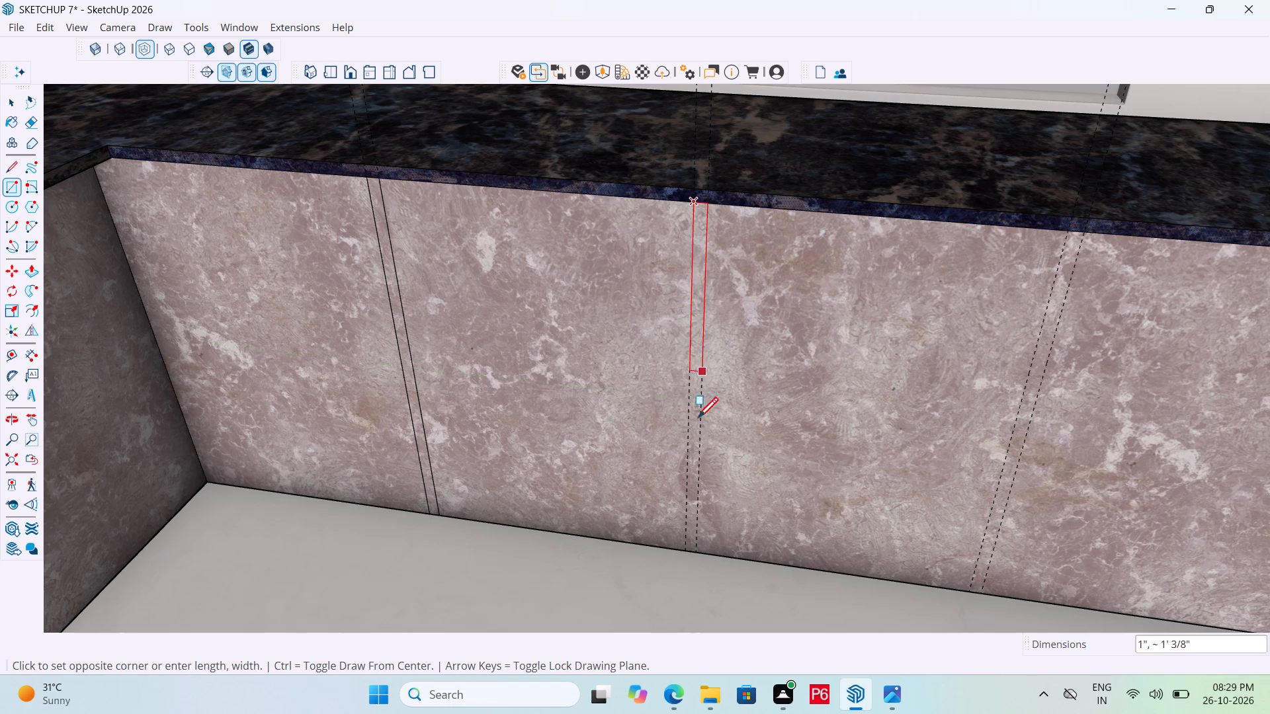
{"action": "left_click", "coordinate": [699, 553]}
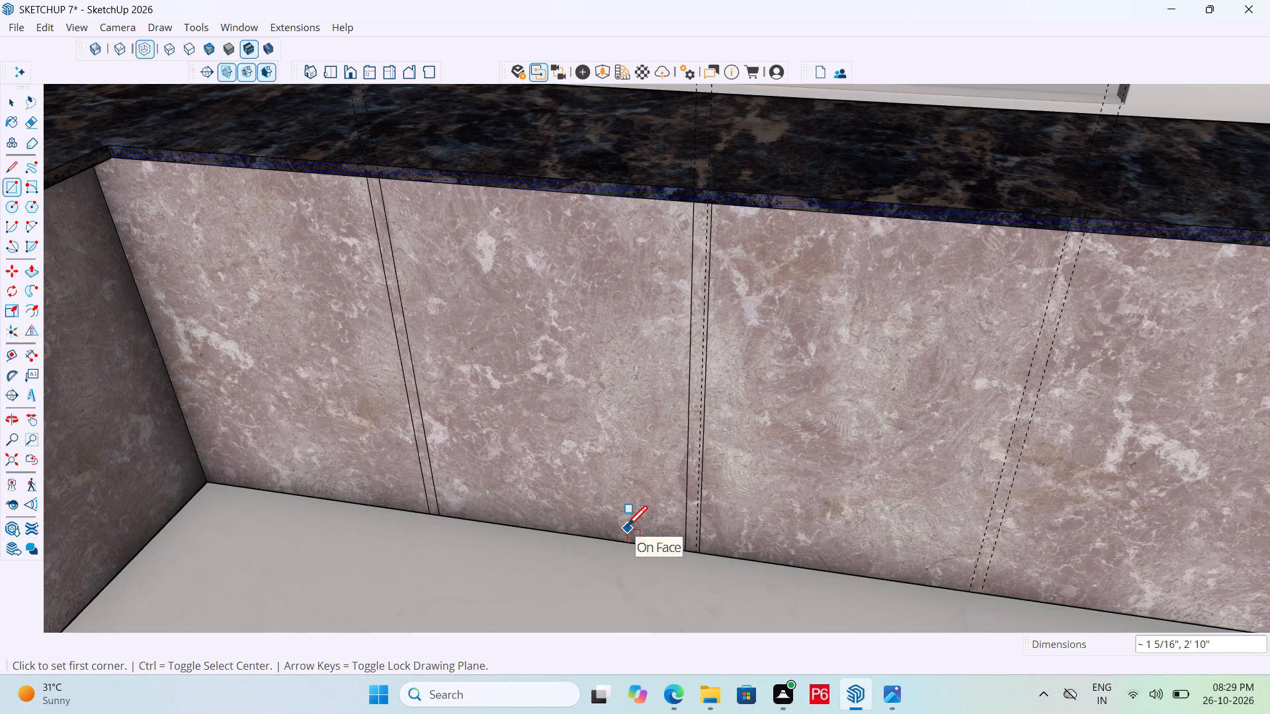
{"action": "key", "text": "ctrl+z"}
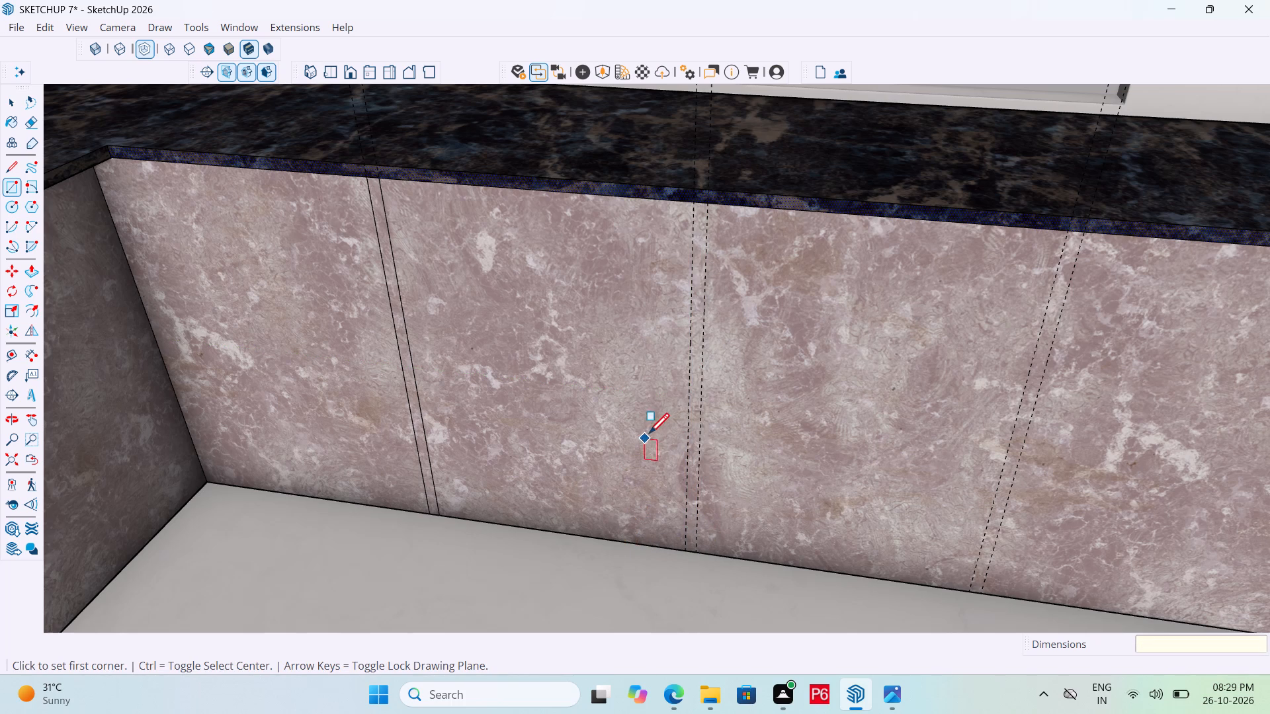
Draw full-height strip rectangles, 1" wide and 2' 10" high, between the middle guide pair and the pair nearest the free end.
{"action": "scroll", "coordinate": [707, 262], "scroll_direction": "up", "scroll_amount": 2}
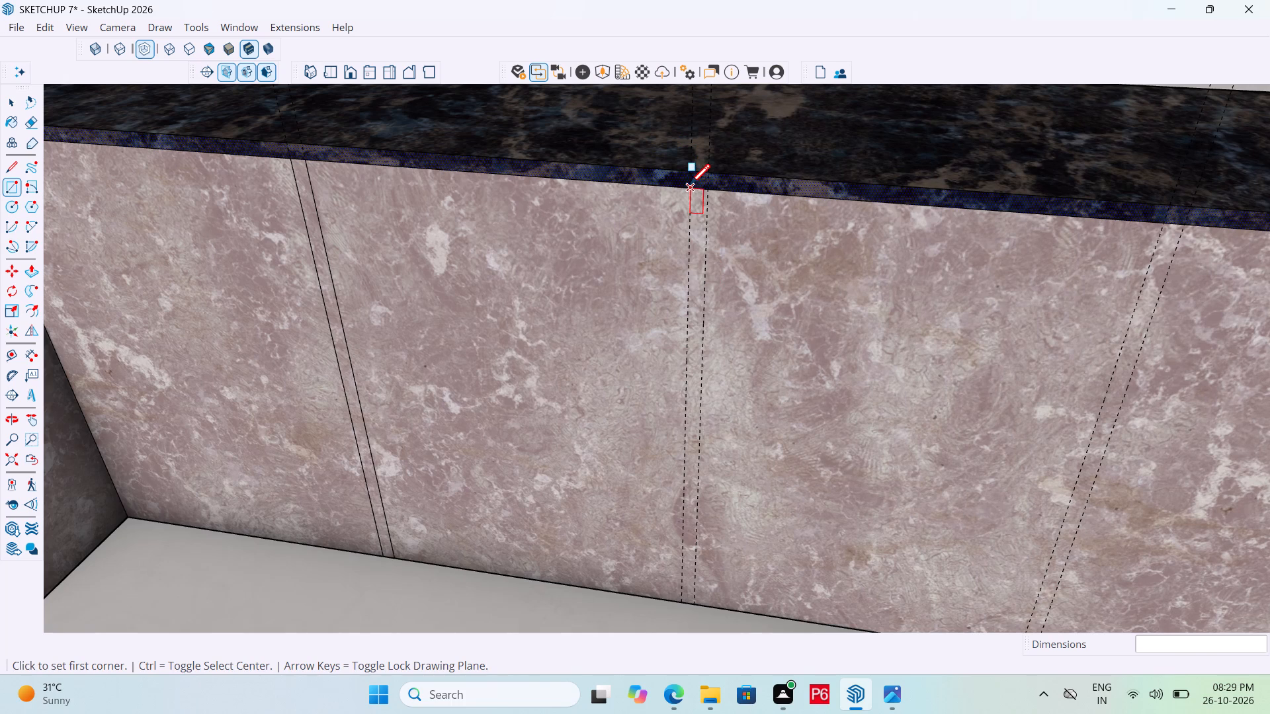
{"action": "left_click", "coordinate": [690, 186]}
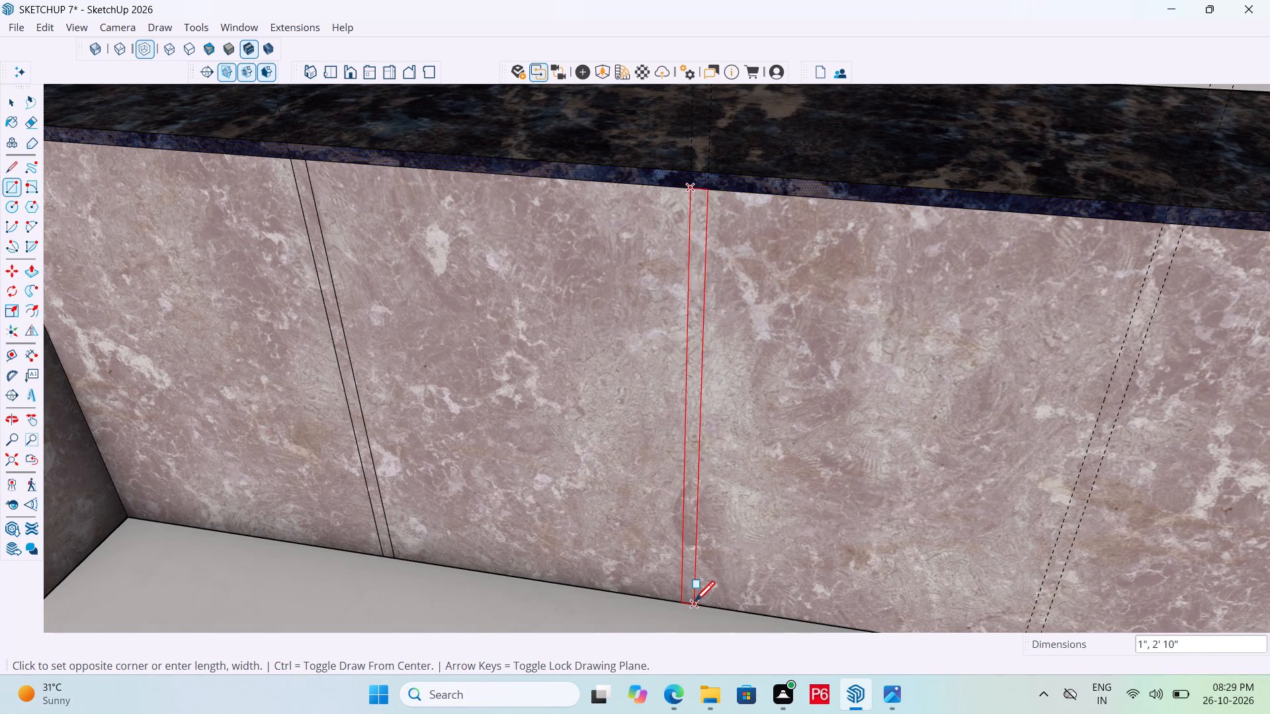
{"action": "left_click", "coordinate": [695, 604]}
{"action": "scroll", "coordinate": [406, 473], "scroll_direction": "down", "scroll_amount": 6}
{"action": "scroll", "coordinate": [669, 360], "scroll_direction": "down", "scroll_amount": 4}
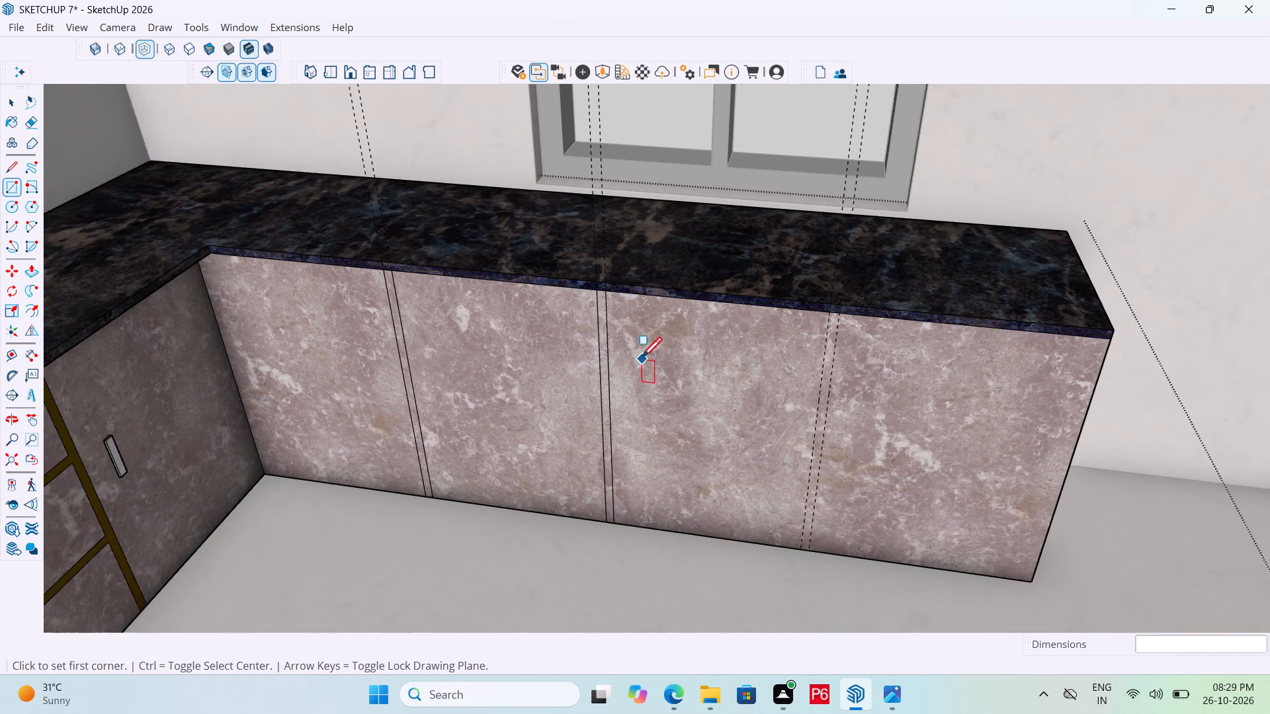
{"action": "scroll", "coordinate": [945, 566], "scroll_direction": "up", "scroll_amount": 5}
{"action": "left_click", "coordinate": [712, 537]}
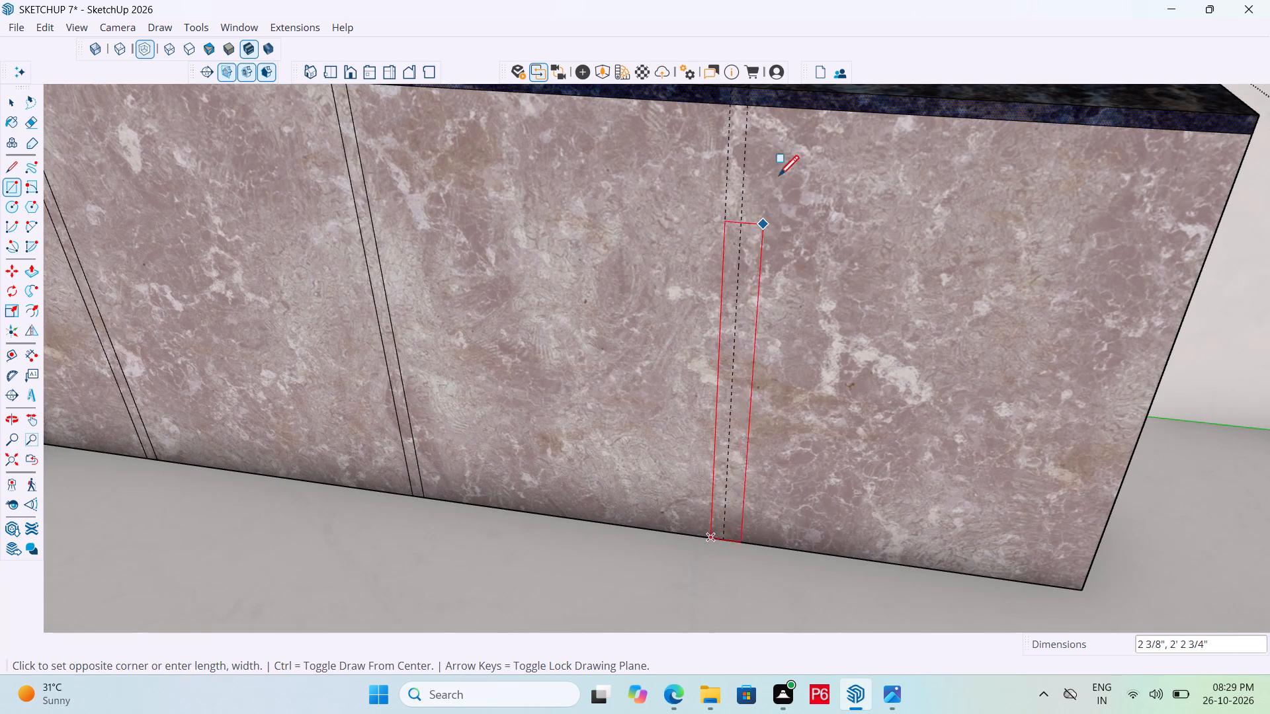
{"action": "left_click", "coordinate": [745, 106]}
Erase the vertical cabinet guides where they extend below the house model.
{"action": "scroll", "coordinate": [841, 245], "scroll_direction": "down", "scroll_amount": 3}
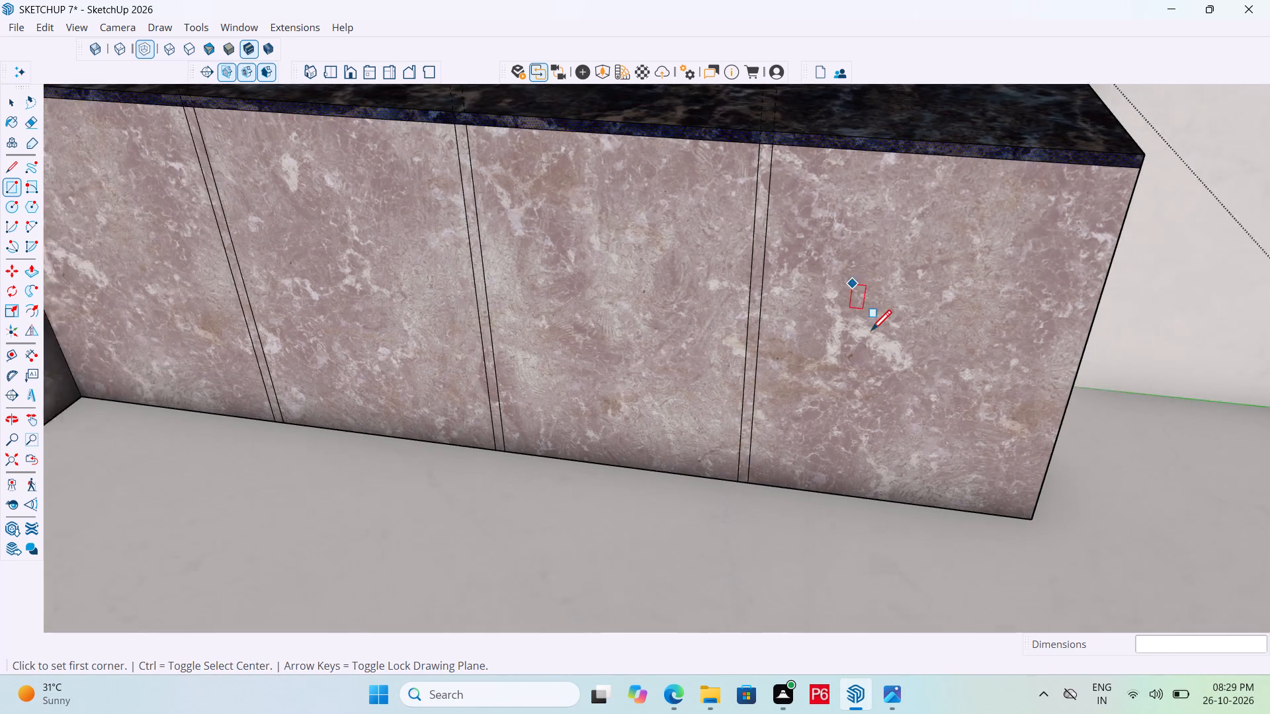
{"action": "scroll", "coordinate": [871, 333], "scroll_direction": "down", "scroll_amount": 6}
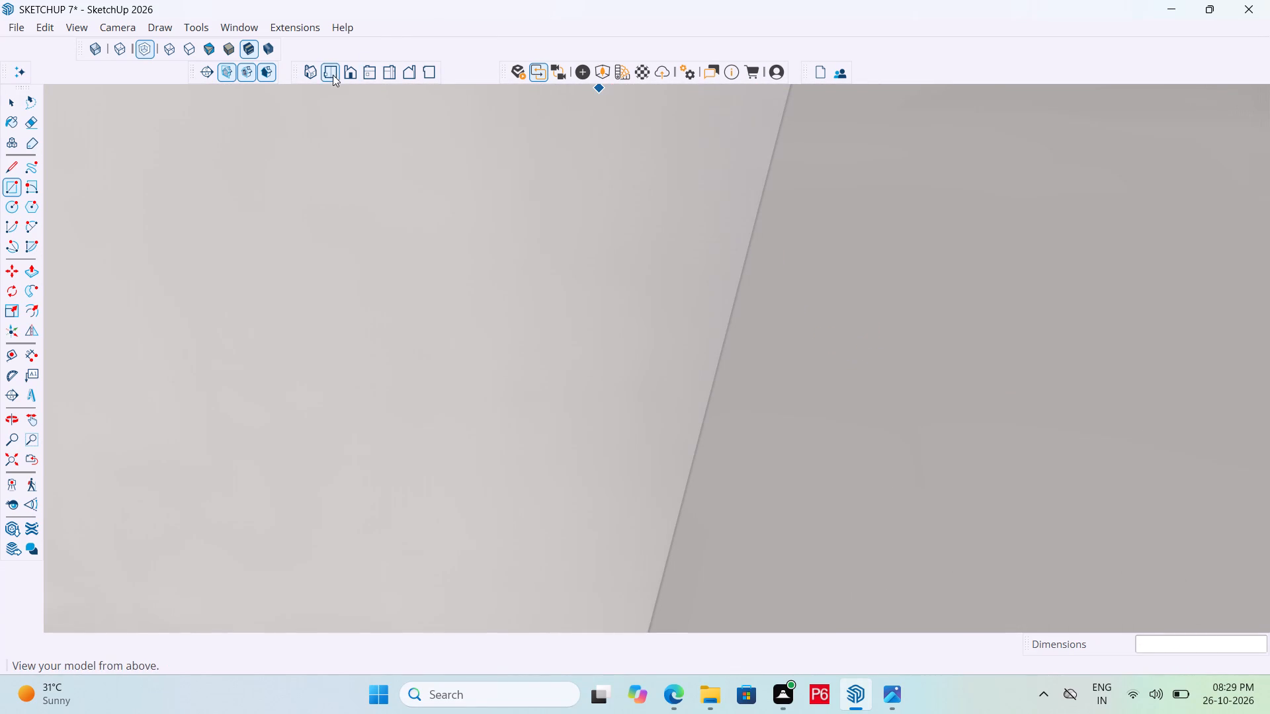
{"action": "left_click", "coordinate": [316, 74]}
{"action": "left_click", "coordinate": [333, 69]}
{"action": "scroll", "coordinate": [552, 148], "scroll_direction": "down", "scroll_amount": 10}
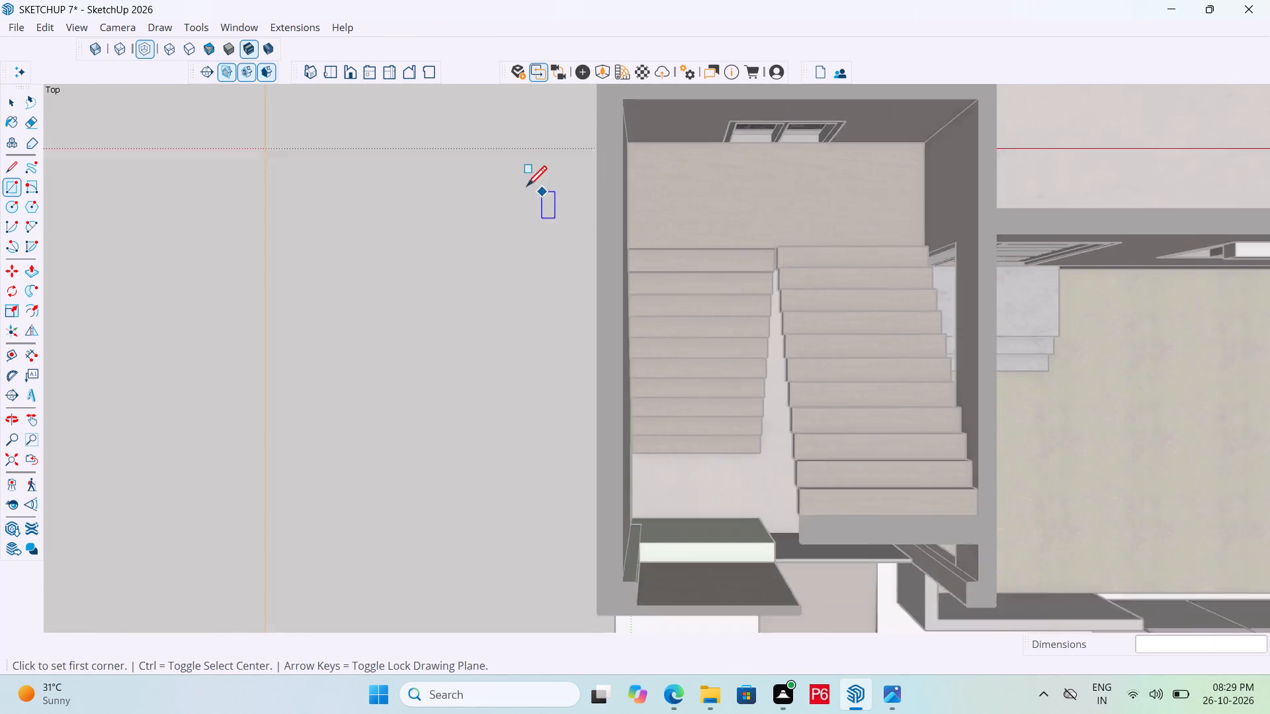
{"action": "scroll", "coordinate": [527, 188], "scroll_direction": "down", "scroll_amount": 17}
{"action": "middle_click_drag", "start_coordinate": [718, 231], "coordinate": [46, 231]}
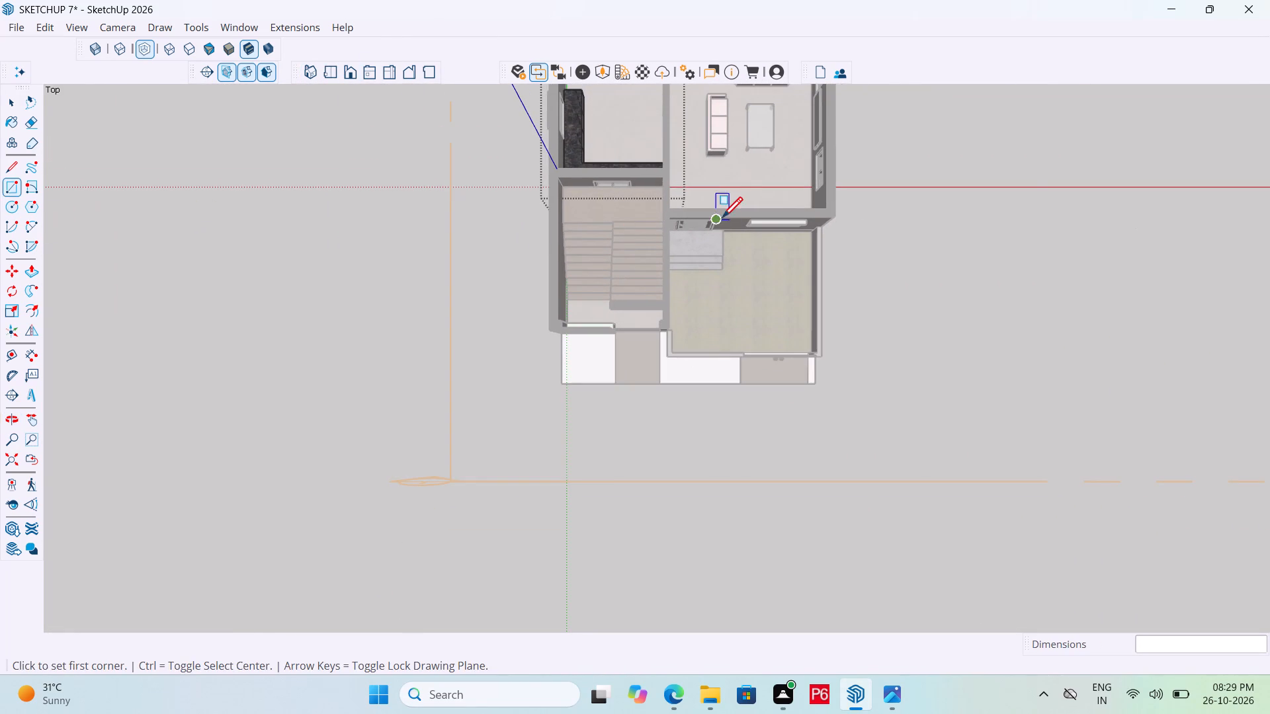
{"action": "middle_click_drag", "start_coordinate": [726, 219], "coordinate": [14, 218]}
{"action": "scroll", "coordinate": [681, 143], "scroll_direction": "down", "scroll_amount": 6}
{"action": "middle_click_drag", "start_coordinate": [959, 374], "coordinate": [875, 104]}
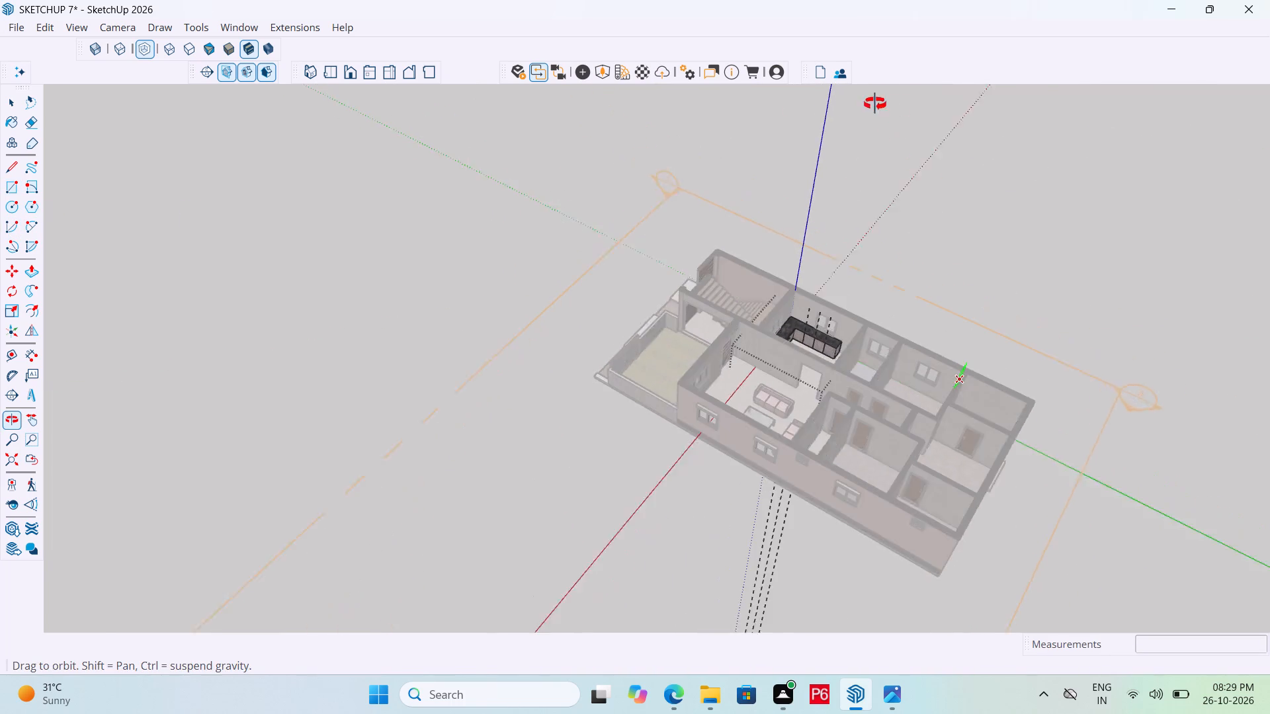
{"action": "middle_click_drag", "start_coordinate": [875, 104], "coordinate": [874, 104]}
{"action": "middle_click_drag", "start_coordinate": [862, 520], "coordinate": [938, 489]}
{"action": "key", "text": "e"}
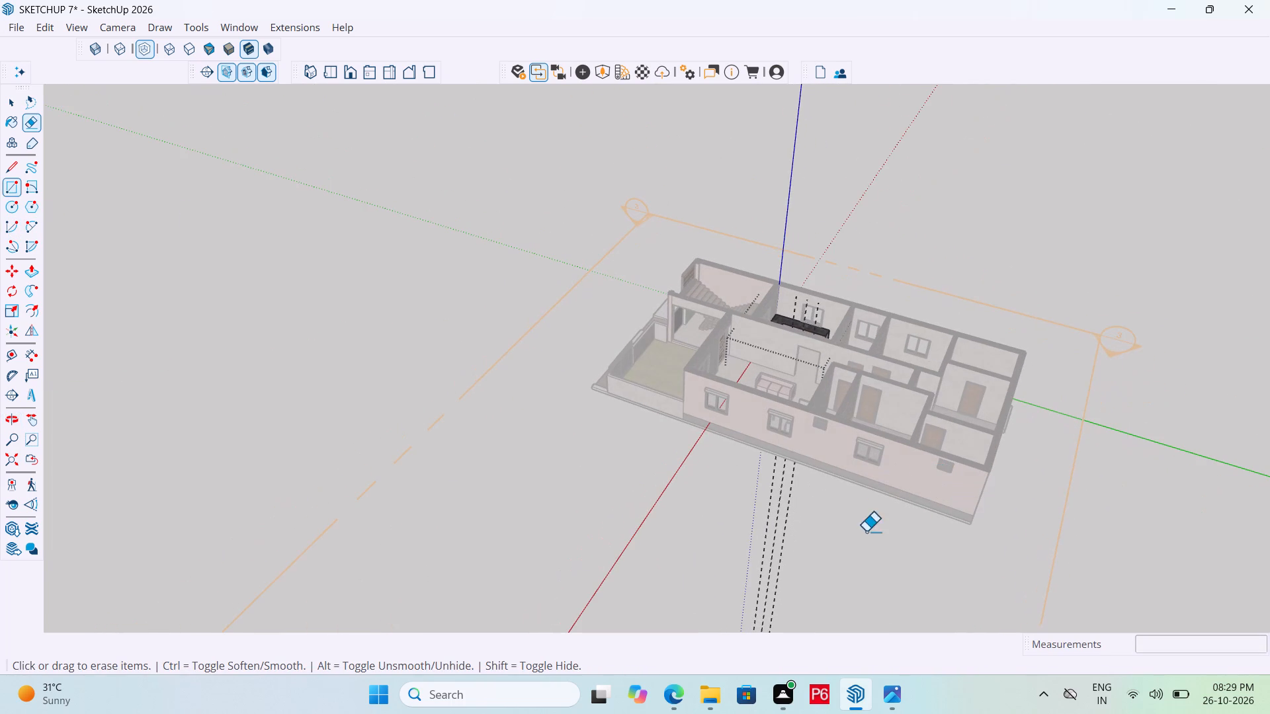
{"action": "left_click_drag", "start_coordinate": [822, 542], "coordinate": [749, 501]}
Push/Pull the front edge face of the marble countertop 2" outward above the window-side cabinet front.
{"action": "scroll", "coordinate": [837, 300], "scroll_direction": "up", "scroll_amount": 12}
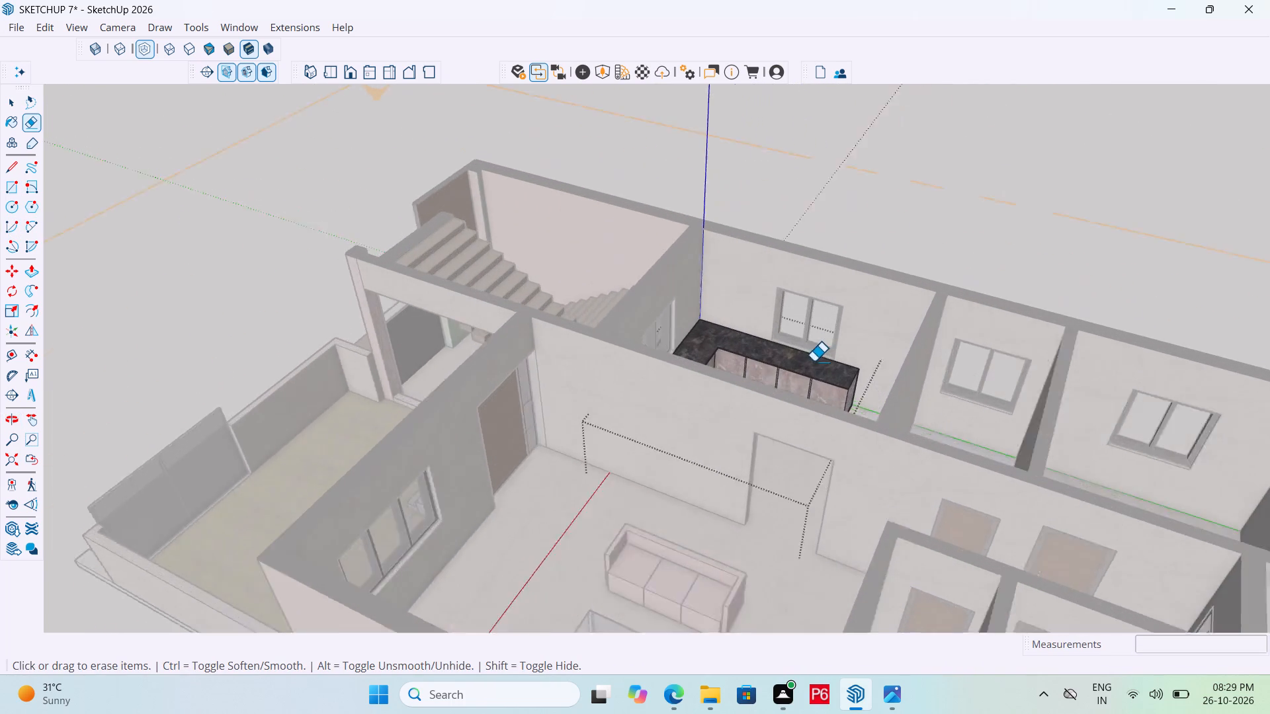
{"action": "scroll", "coordinate": [814, 362], "scroll_direction": "up", "scroll_amount": 5}
{"action": "middle_click_drag", "start_coordinate": [788, 387], "coordinate": [808, 423]}
{"action": "scroll", "coordinate": [808, 423], "scroll_direction": "up", "scroll_amount": 5}
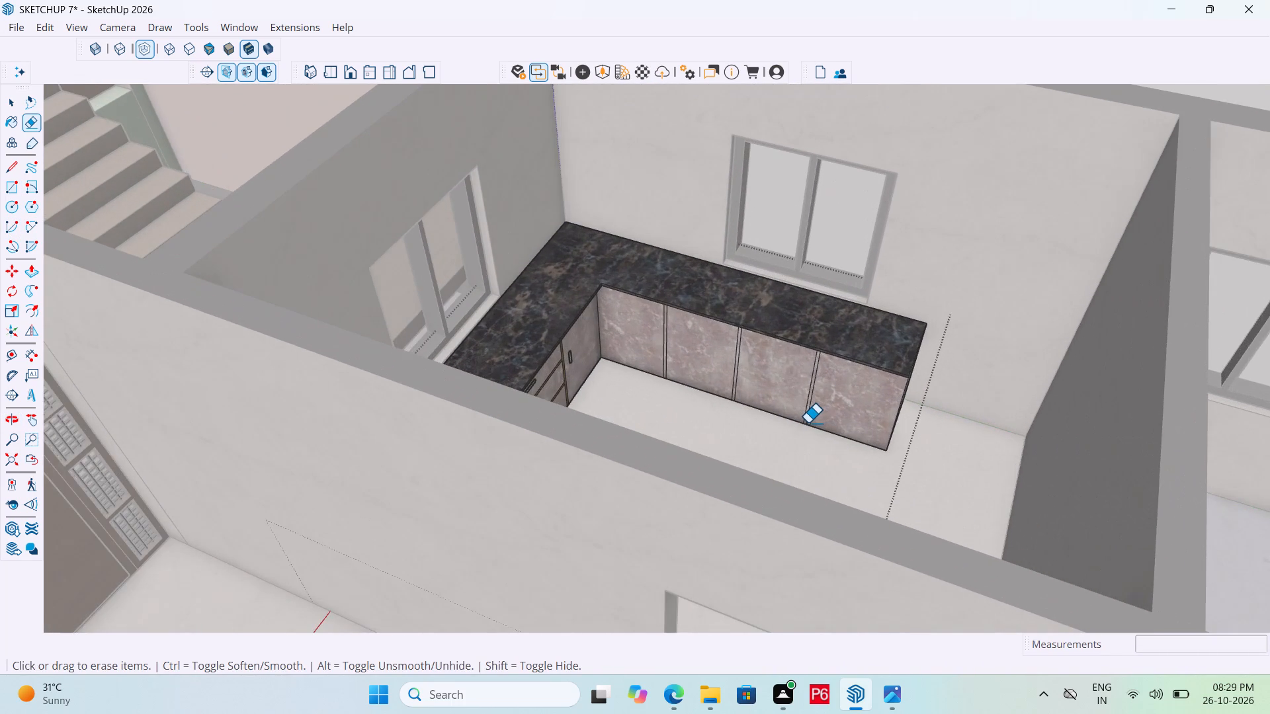
{"action": "scroll", "coordinate": [802, 419], "scroll_direction": "up", "scroll_amount": 6}
{"action": "scroll", "coordinate": [1000, 421], "scroll_direction": "down", "scroll_amount": 5}
{"action": "middle_click_drag", "start_coordinate": [838, 410], "coordinate": [798, 414]}
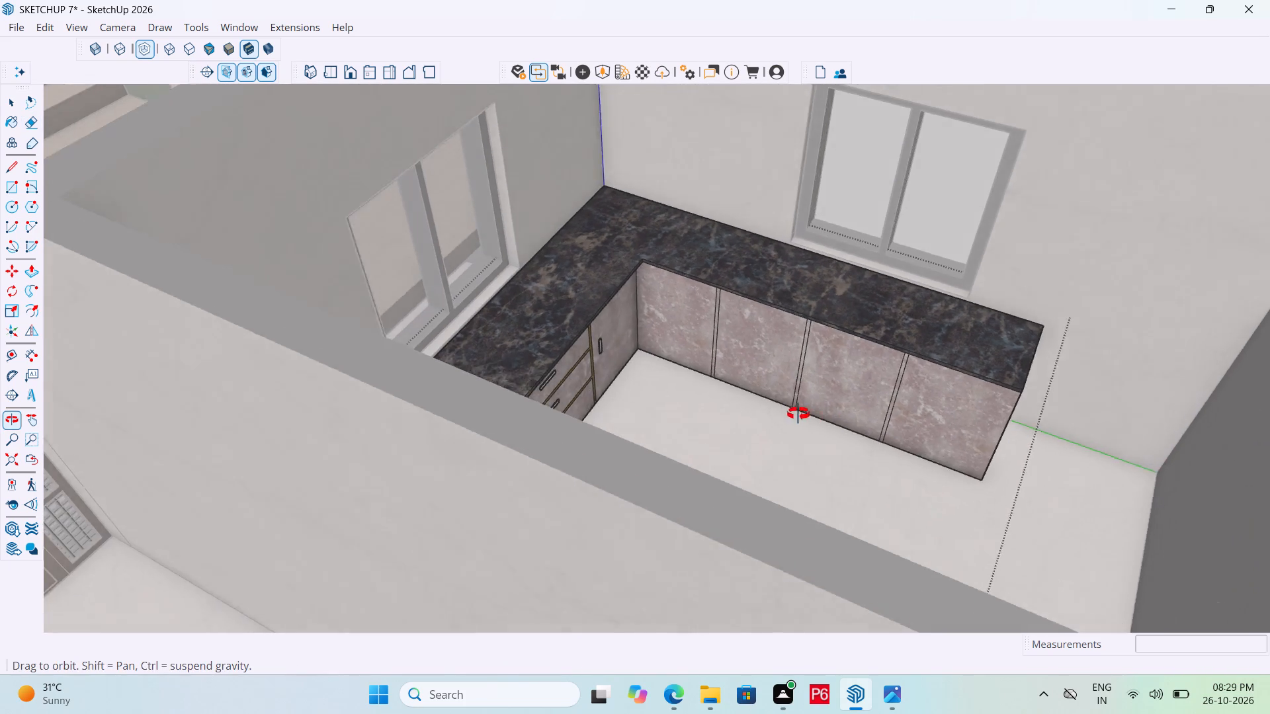
{"action": "middle_click_drag", "start_coordinate": [798, 414], "coordinate": [757, 410]}
{"action": "scroll", "coordinate": [805, 377], "scroll_direction": "up", "scroll_amount": 11}
{"action": "key", "text": "space"}
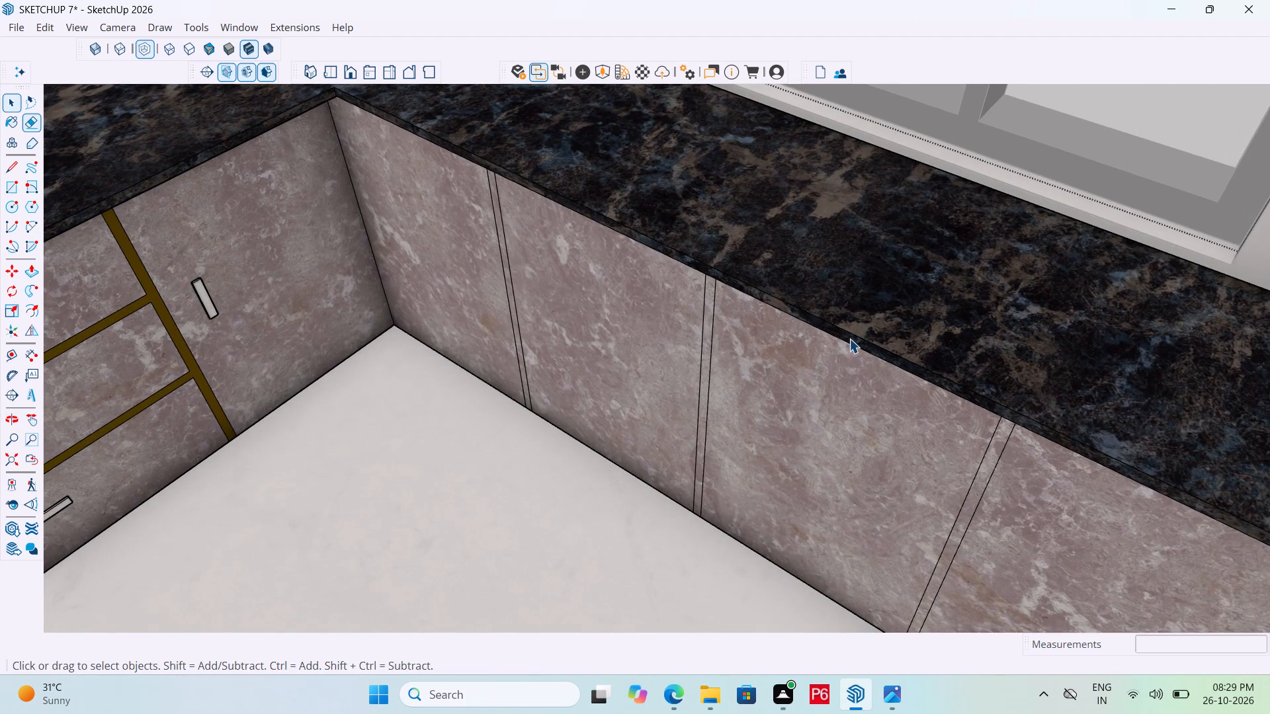
{"action": "left_click", "coordinate": [849, 338]}
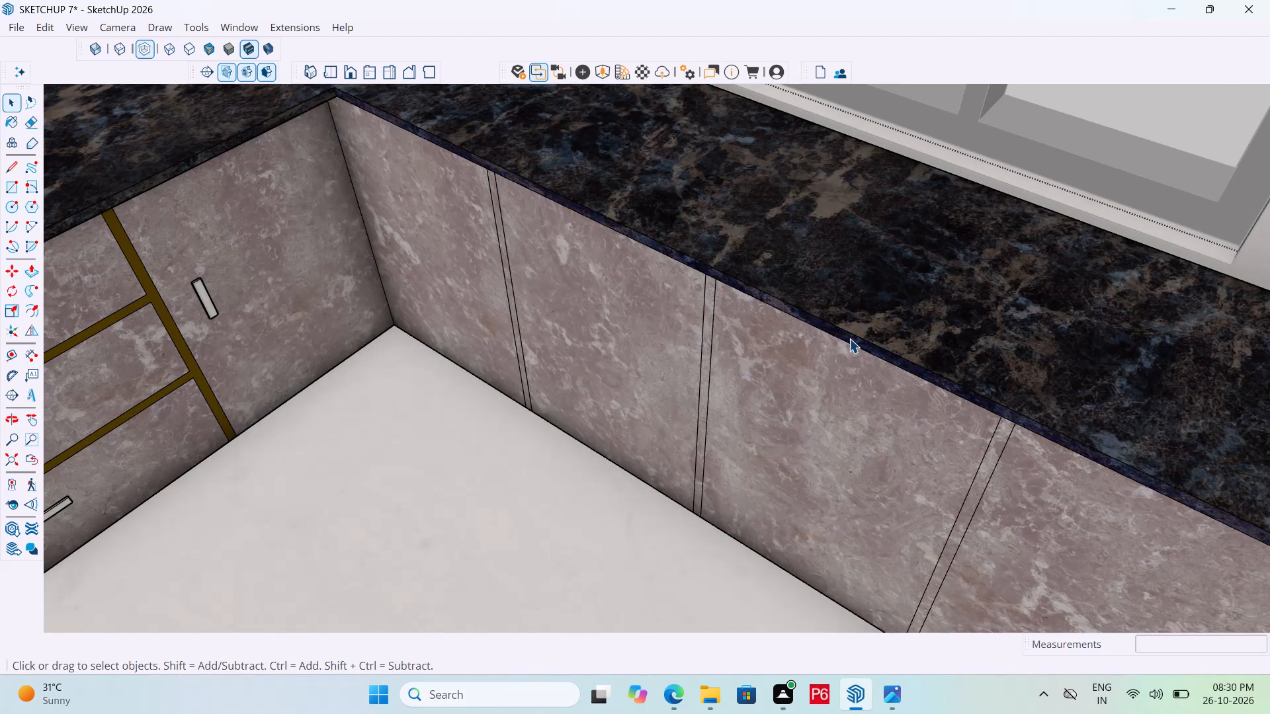
{"action": "key", "text": "p"}
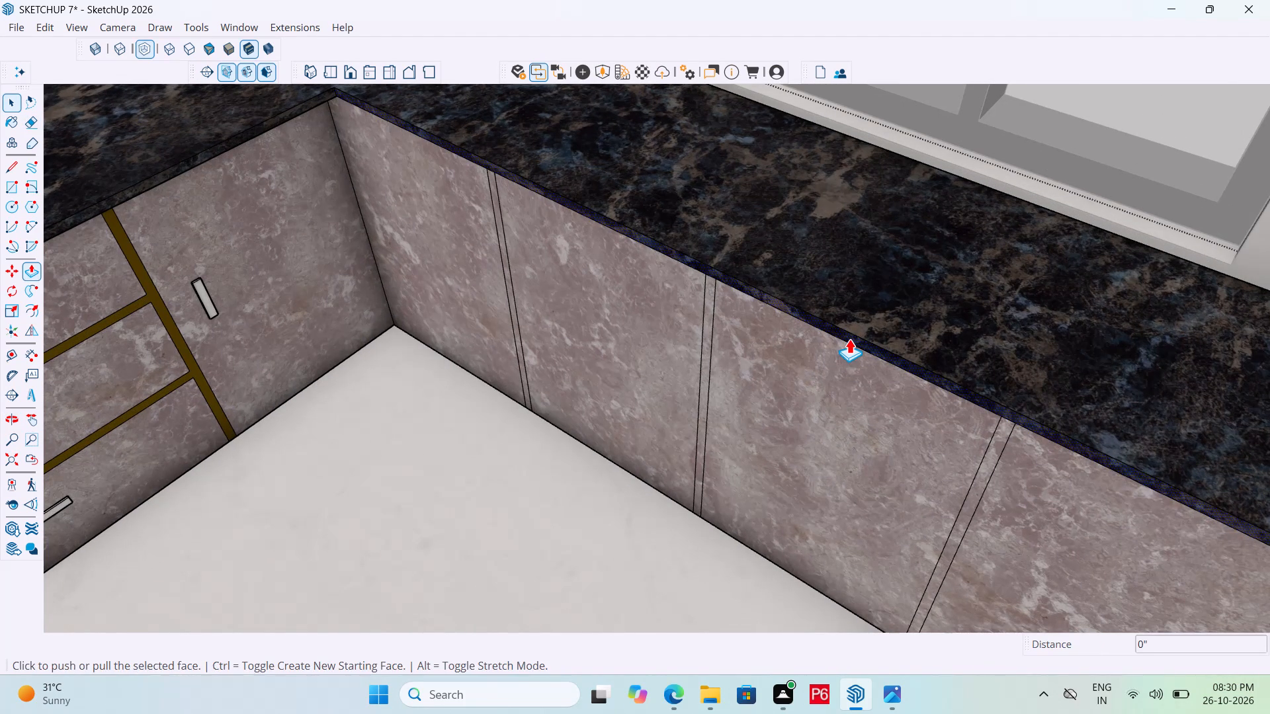
{"action": "left_click", "coordinate": [849, 338]}
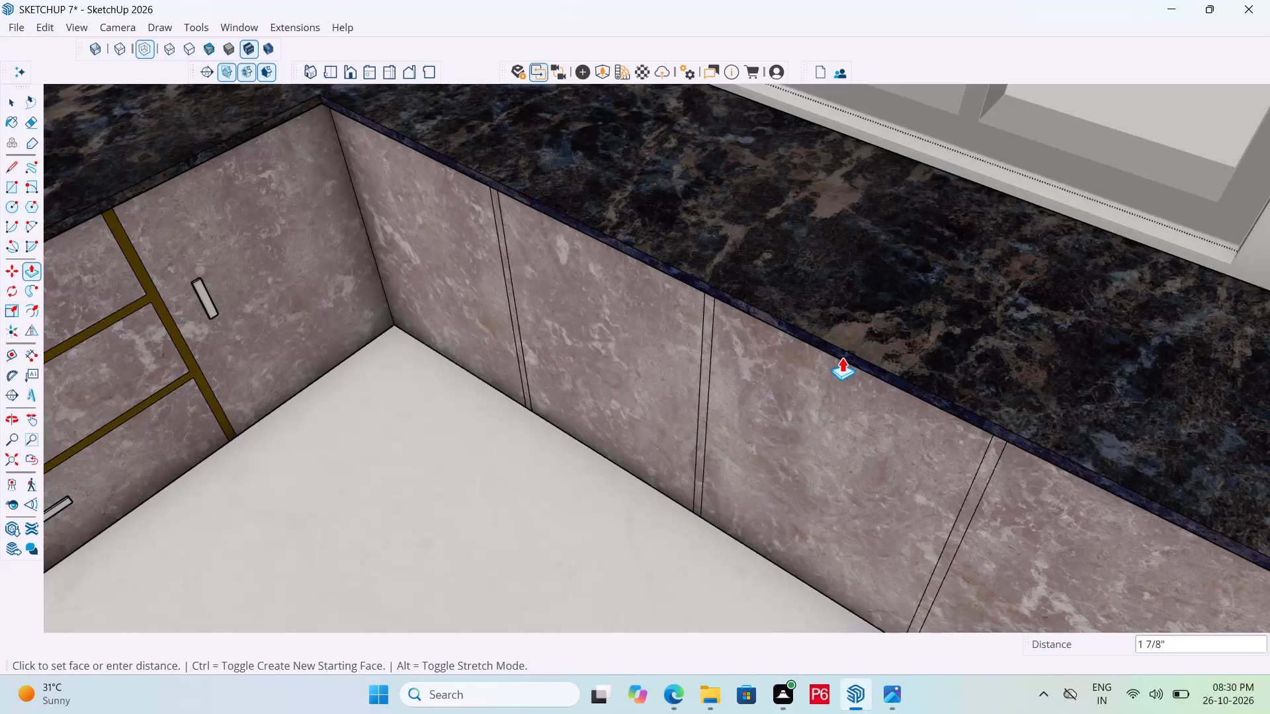
{"action": "type", "text": "2\""}
{"action": "key", "text": "Return"}
Sample D08_Bronzed_Mustard from the drawer side's gold strips and paint the window-side front's strip nearest the inner corner with it.
{"action": "scroll", "coordinate": [660, 307], "scroll_direction": "down", "scroll_amount": 4}
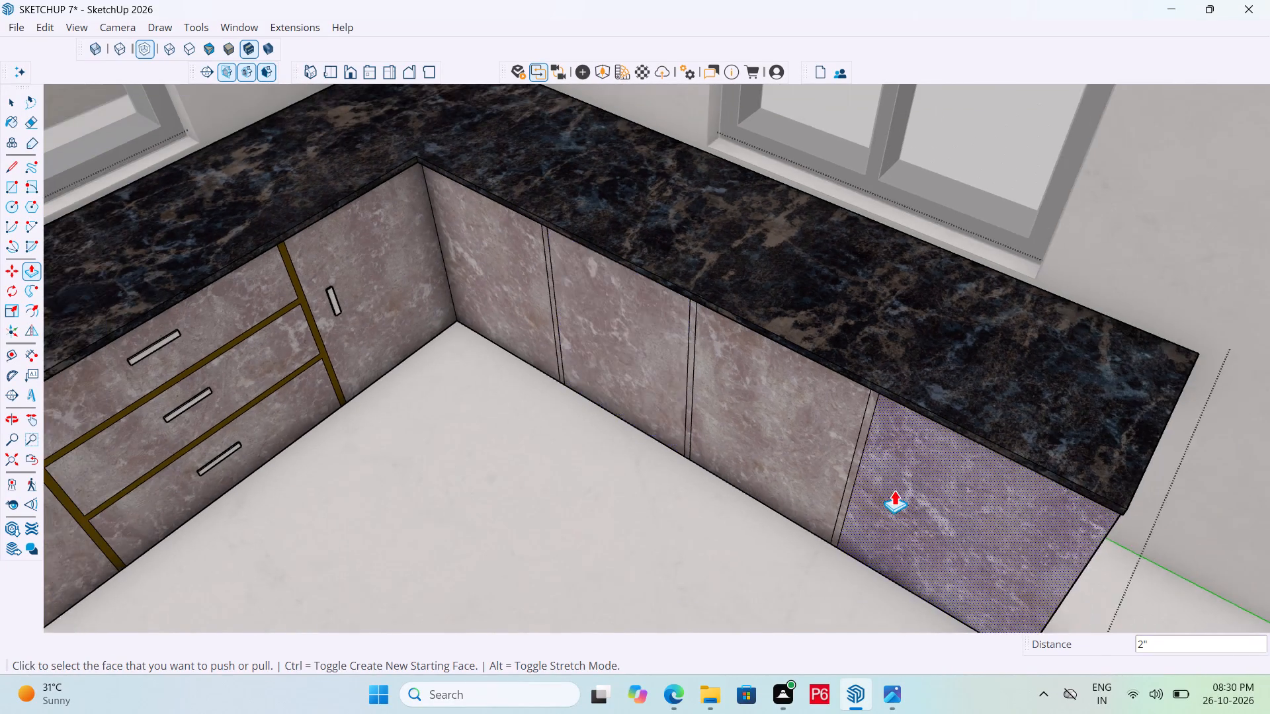
{"action": "middle_click_drag", "start_coordinate": [892, 474], "coordinate": [874, 416]}
{"action": "key", "text": "space"}
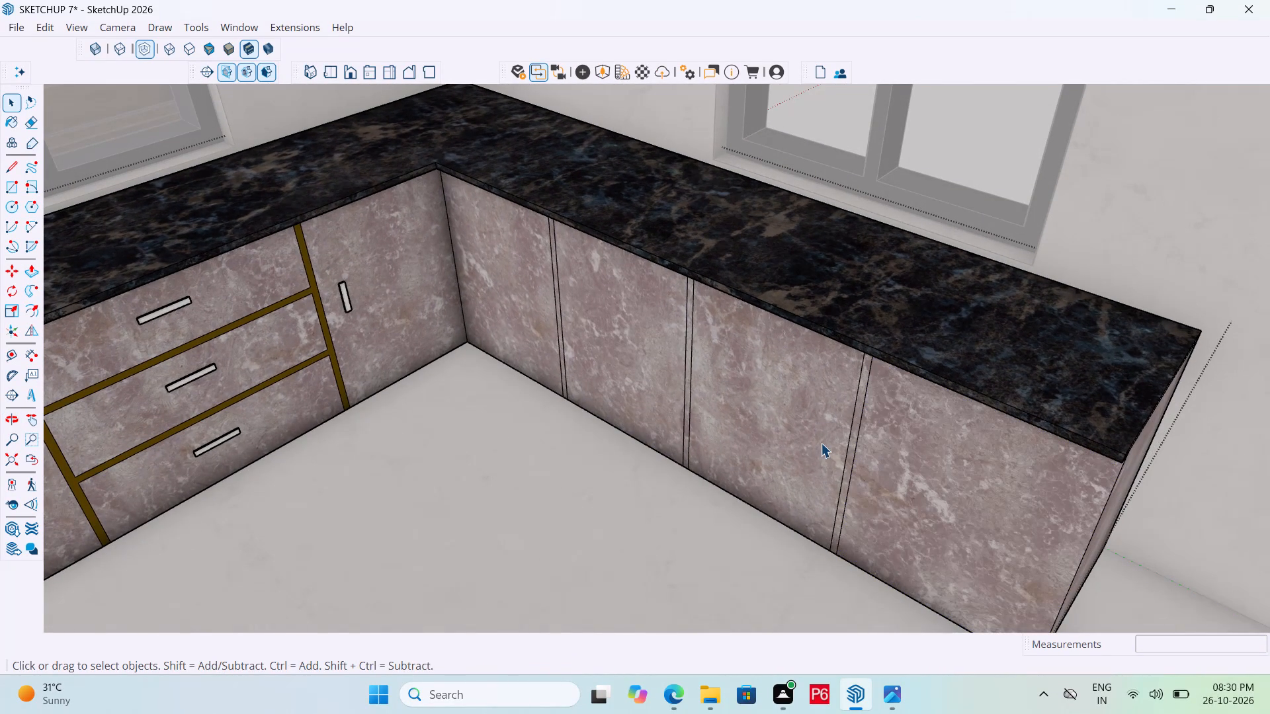
{"action": "key", "text": "b"}
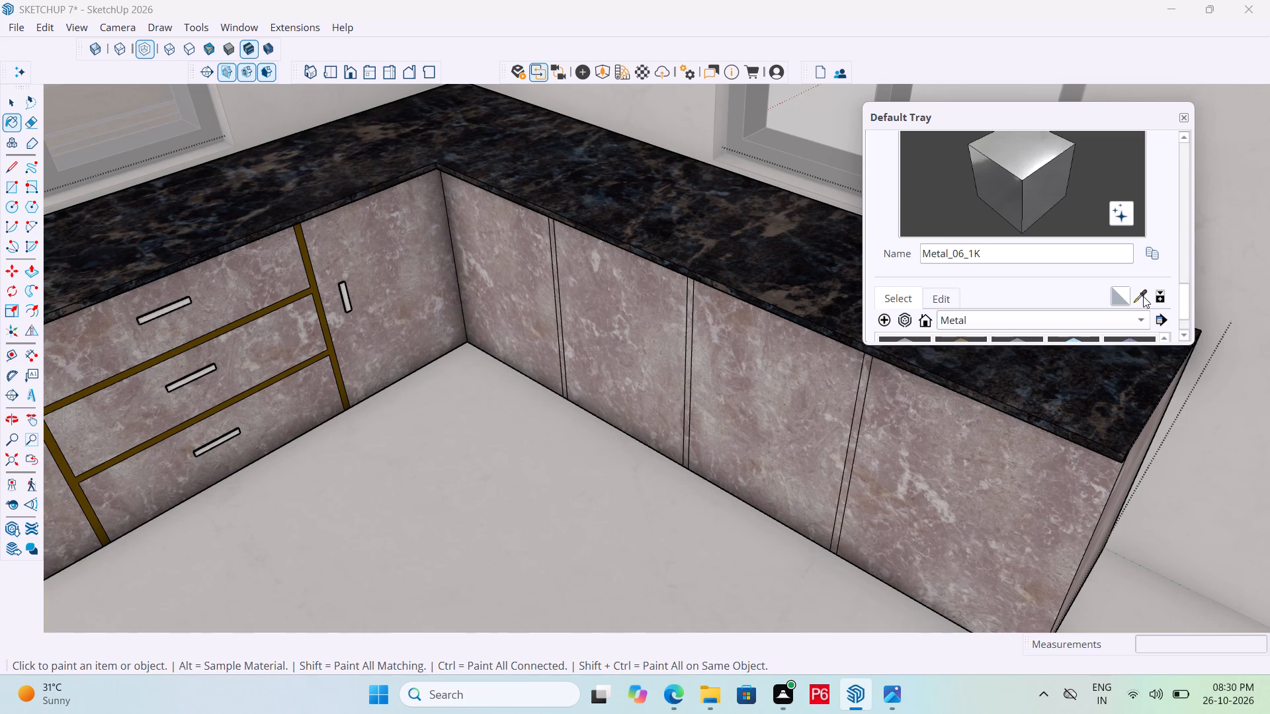
{"action": "left_click", "coordinate": [1136, 296]}
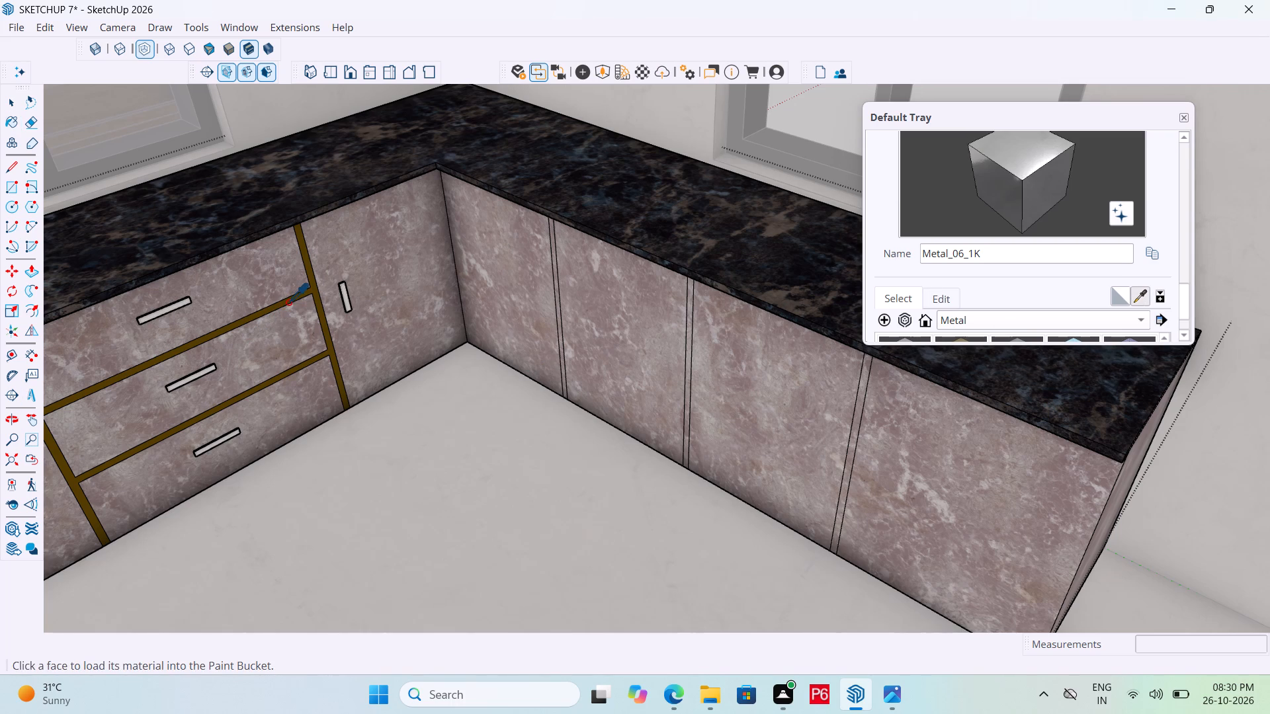
{"action": "left_click", "coordinate": [288, 302]}
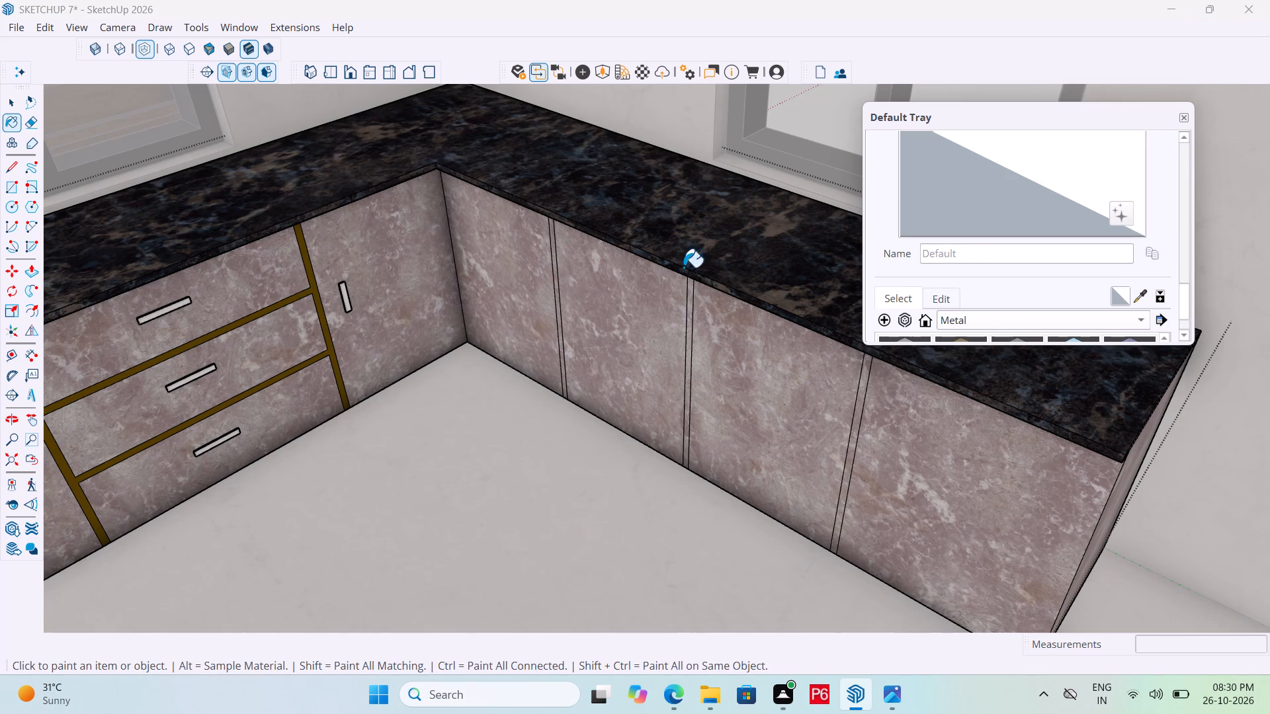
{"action": "left_click", "coordinate": [1139, 296]}
{"action": "scroll", "coordinate": [286, 329], "scroll_direction": "up", "scroll_amount": 5}
{"action": "scroll", "coordinate": [313, 279], "scroll_direction": "up", "scroll_amount": 4}
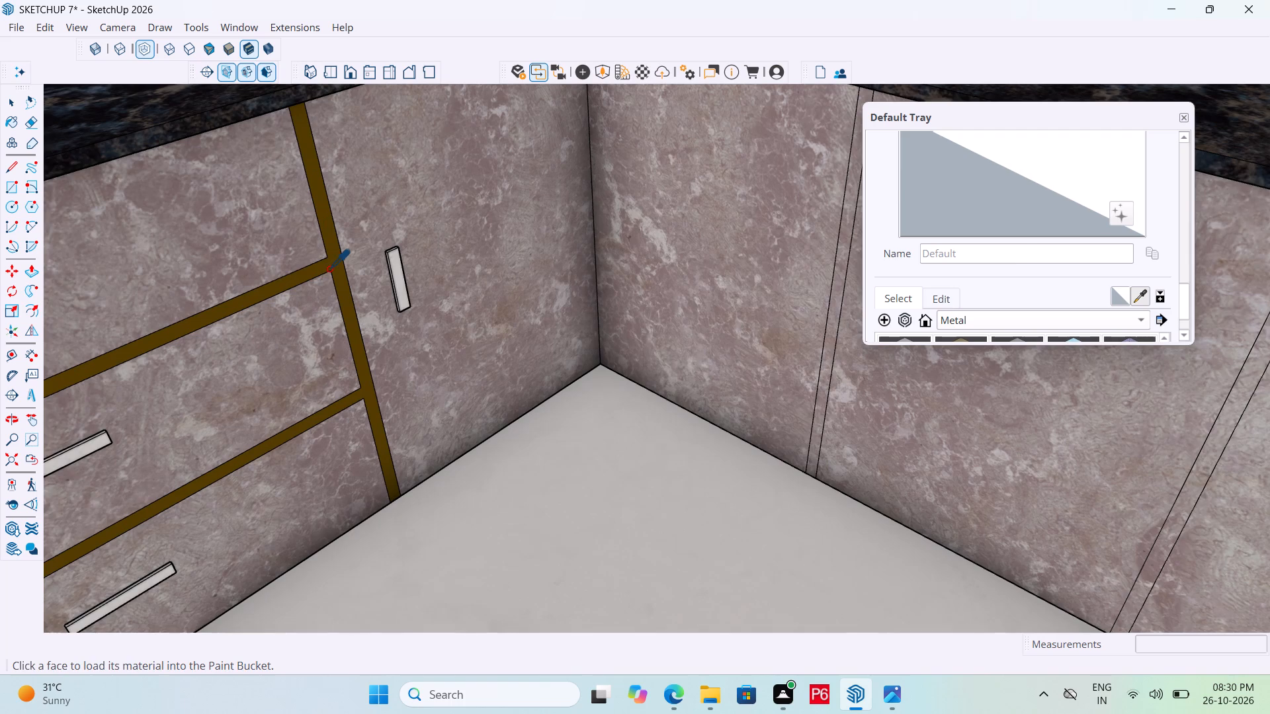
{"action": "left_click", "coordinate": [330, 267]}
{"action": "scroll", "coordinate": [256, 280], "scroll_direction": "down", "scroll_amount": 5}
{"action": "scroll", "coordinate": [179, 313], "scroll_direction": "down", "scroll_amount": 6}
{"action": "scroll", "coordinate": [227, 347], "scroll_direction": "down", "scroll_amount": 2}
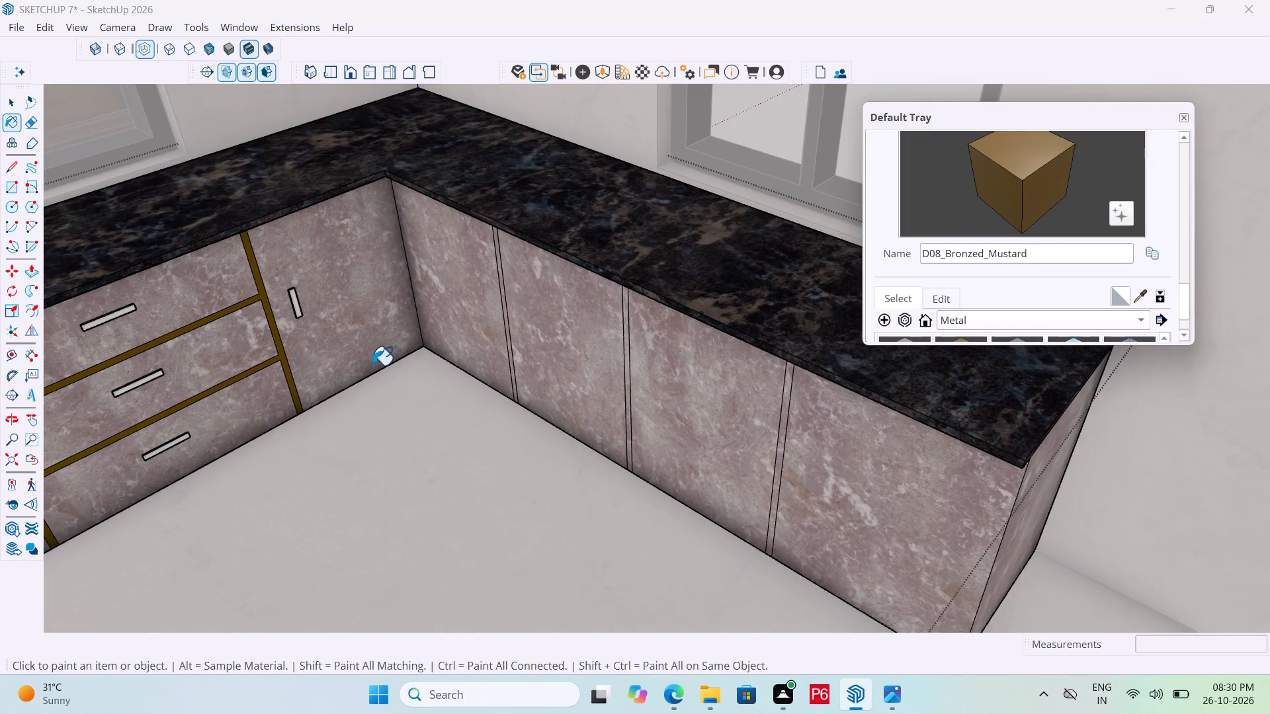
{"action": "scroll", "coordinate": [640, 398], "scroll_direction": "up", "scroll_amount": 5}
{"action": "left_click", "coordinate": [424, 240]}
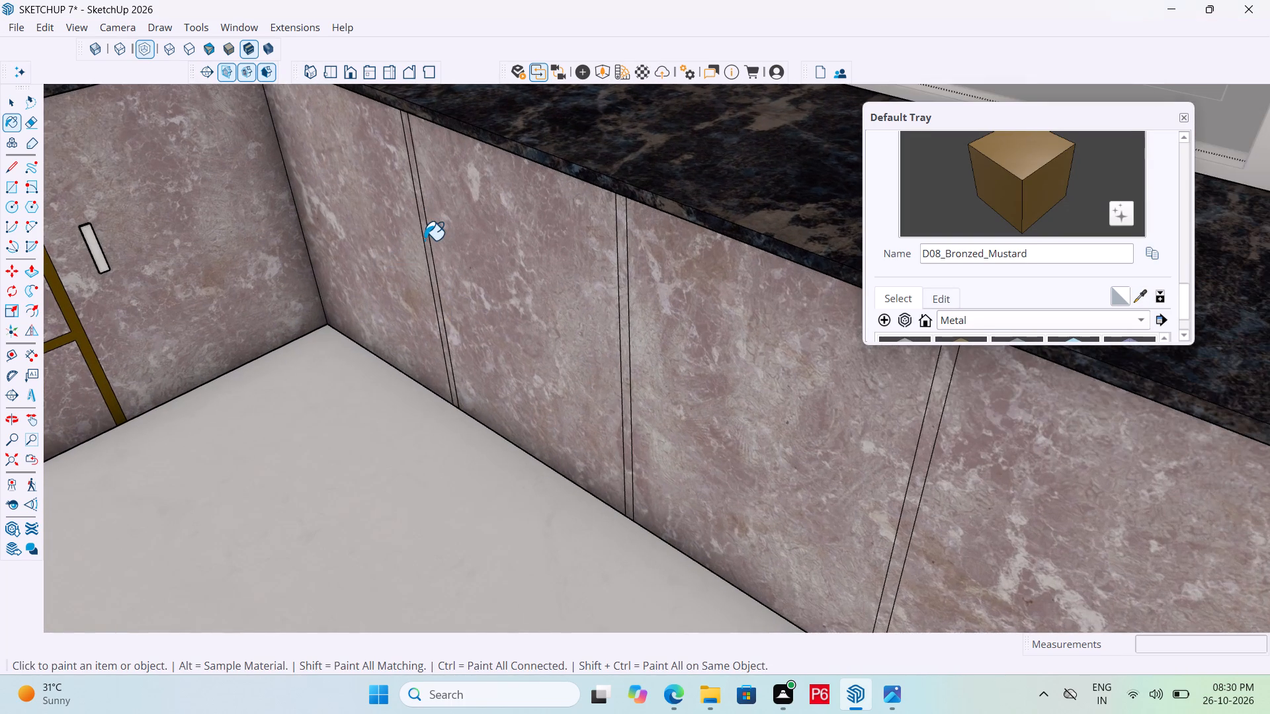
{"action": "scroll", "coordinate": [429, 231], "scroll_direction": "down", "scroll_amount": 2}
{"action": "middle_click_drag", "start_coordinate": [444, 241], "coordinate": [570, 244]}
{"action": "scroll", "coordinate": [480, 239], "scroll_direction": "up", "scroll_amount": 4}
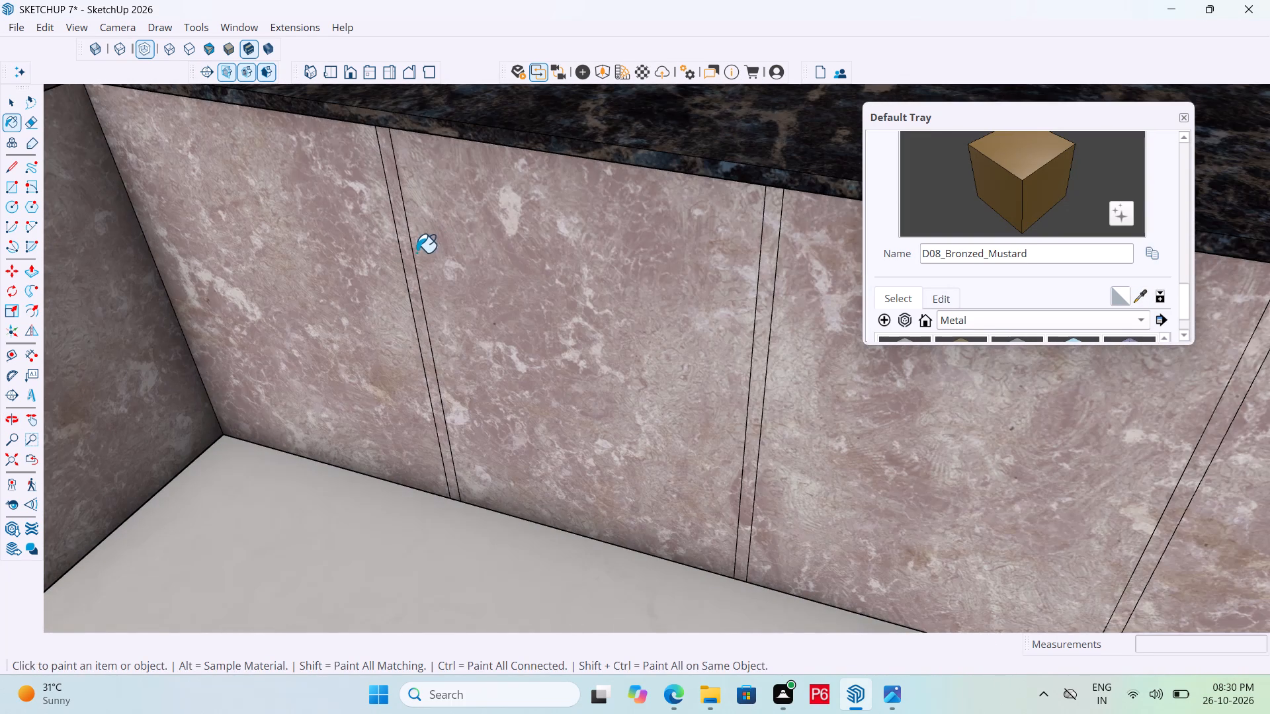
{"action": "left_click", "coordinate": [405, 247]}
{"action": "scroll", "coordinate": [360, 250], "scroll_direction": "down", "scroll_amount": 6}
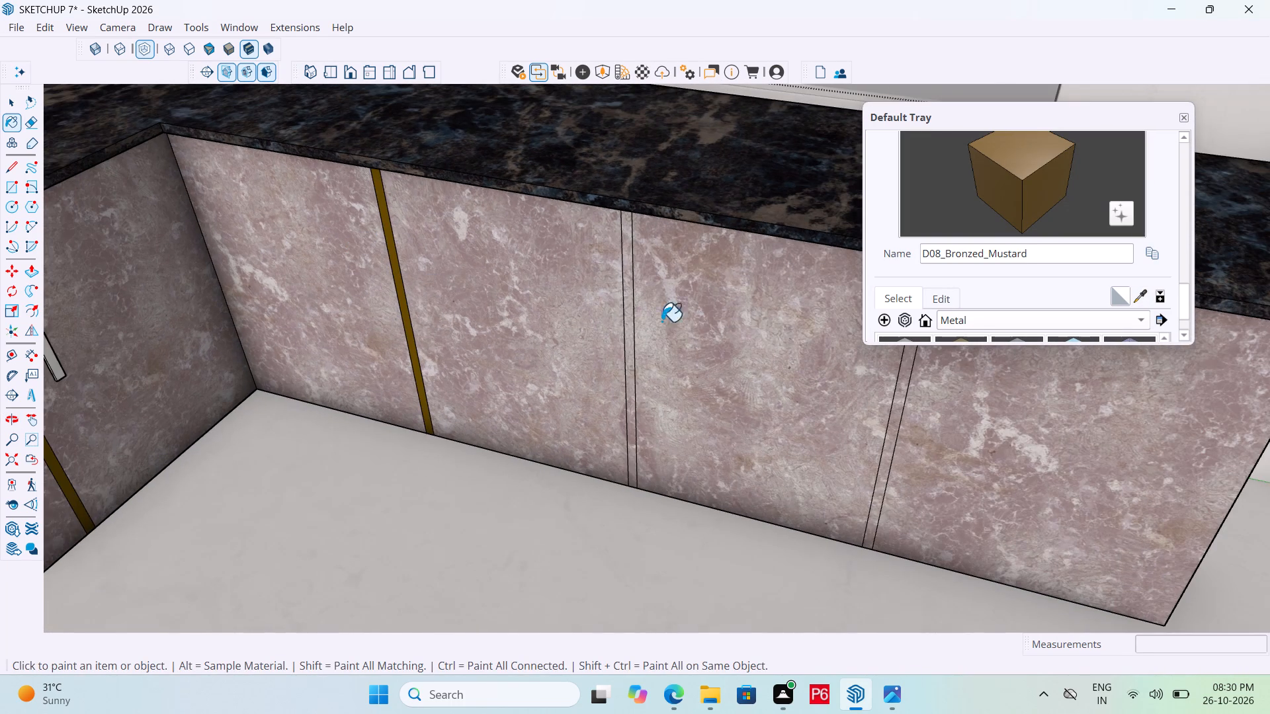
Paint the middle strip and the strip nearest the free end of the window-side front with D08_Bronzed_Mustard.
{"action": "scroll", "coordinate": [656, 338], "scroll_direction": "up", "scroll_amount": 3}
{"action": "left_click", "coordinate": [582, 319]}
{"action": "scroll", "coordinate": [445, 295], "scroll_direction": "down", "scroll_amount": 5}
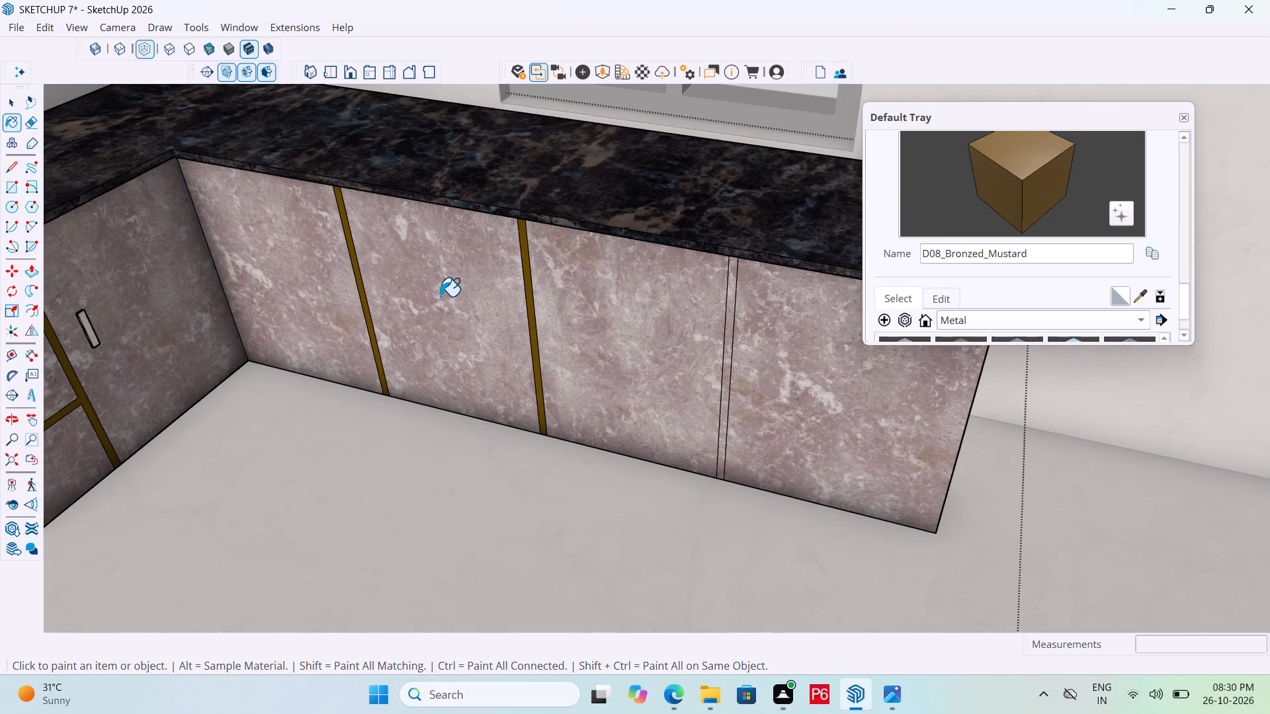
{"action": "scroll", "coordinate": [737, 384], "scroll_direction": "up", "scroll_amount": 5}
{"action": "left_click", "coordinate": [723, 333]}
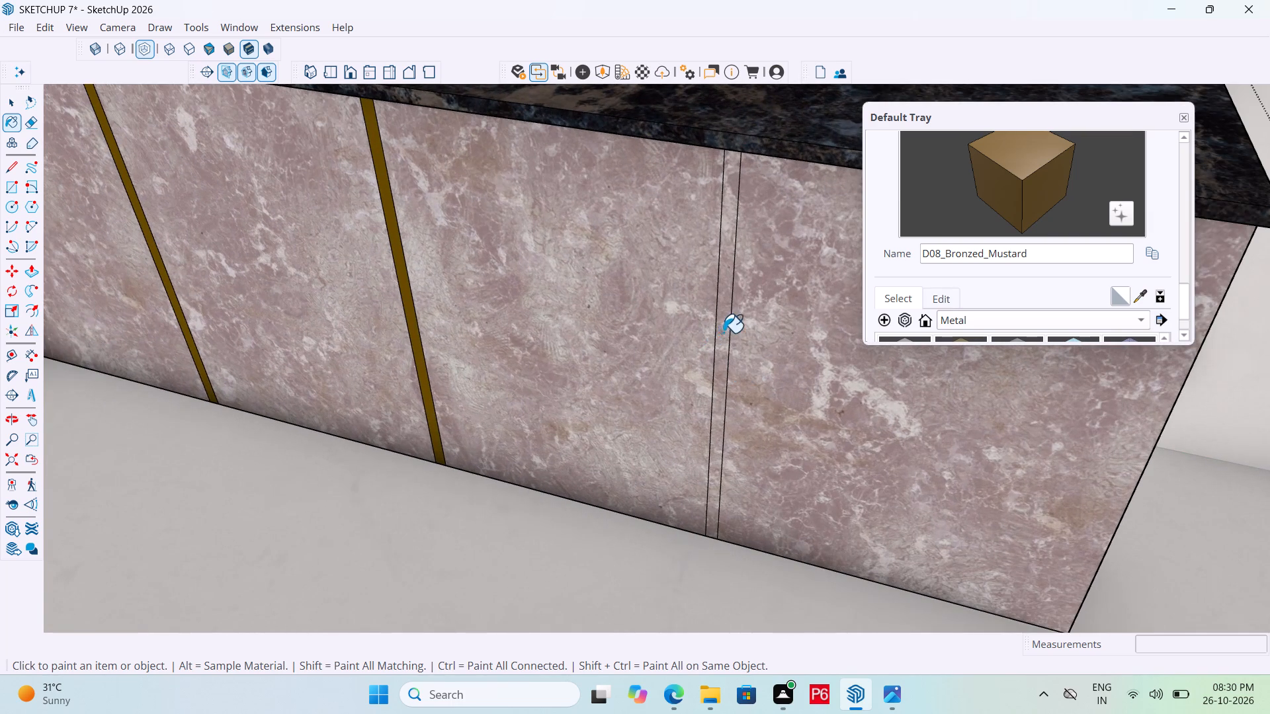
{"action": "scroll", "coordinate": [749, 362], "scroll_direction": "down", "scroll_amount": 4}
Save the model.
{"action": "key", "text": "ctrl+s"}
{"action": "key", "text": "ctrl+s"}
{"action": "key", "text": "ctrl+s"}
{"action": "key", "text": "ctrl+s"}
{"action": "key", "text": "ctrl+s"}
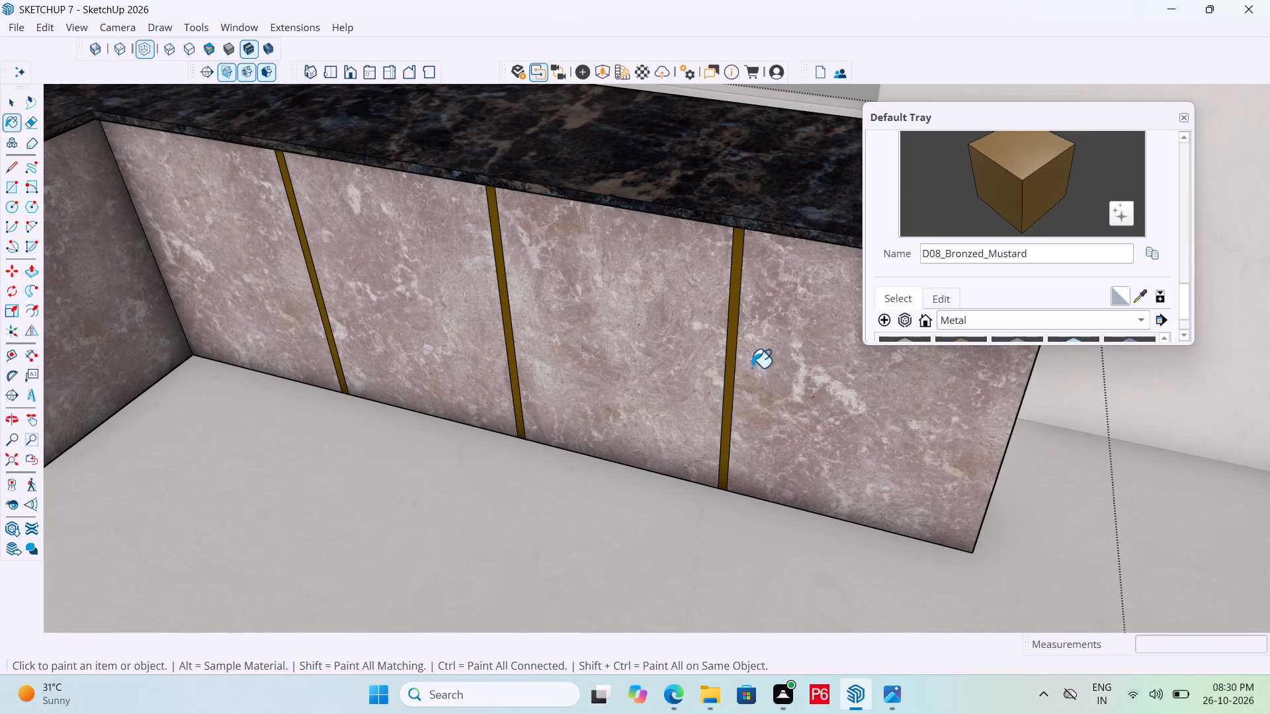
{"action": "key", "text": "ctrl+s"}
{"action": "key", "text": "ctrl+s"}
Place a vertical guide on the window-side front 2' from the gold strip nearest the free end, towards that end.
{"action": "scroll", "coordinate": [737, 364], "scroll_direction": "down", "scroll_amount": 15}
{"action": "scroll", "coordinate": [736, 415], "scroll_direction": "down", "scroll_amount": 6}
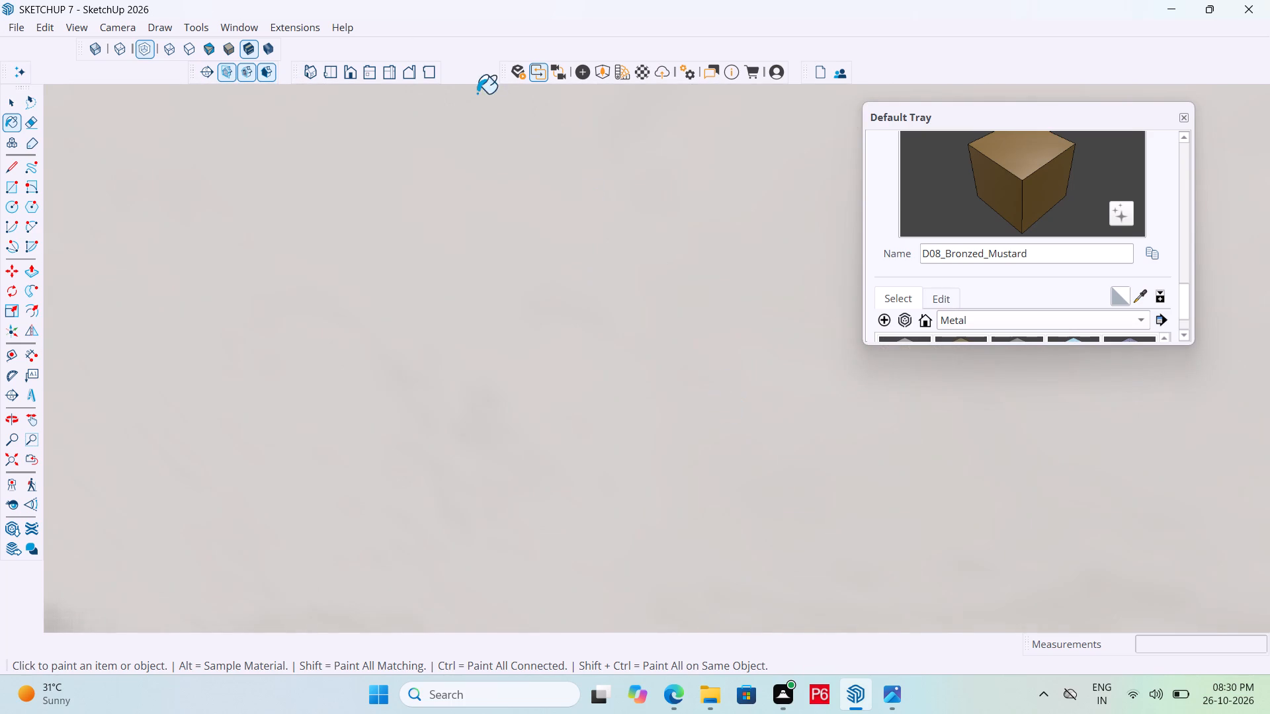
{"action": "left_click", "coordinate": [330, 75]}
{"action": "scroll", "coordinate": [632, 362], "scroll_direction": "down", "scroll_amount": 5}
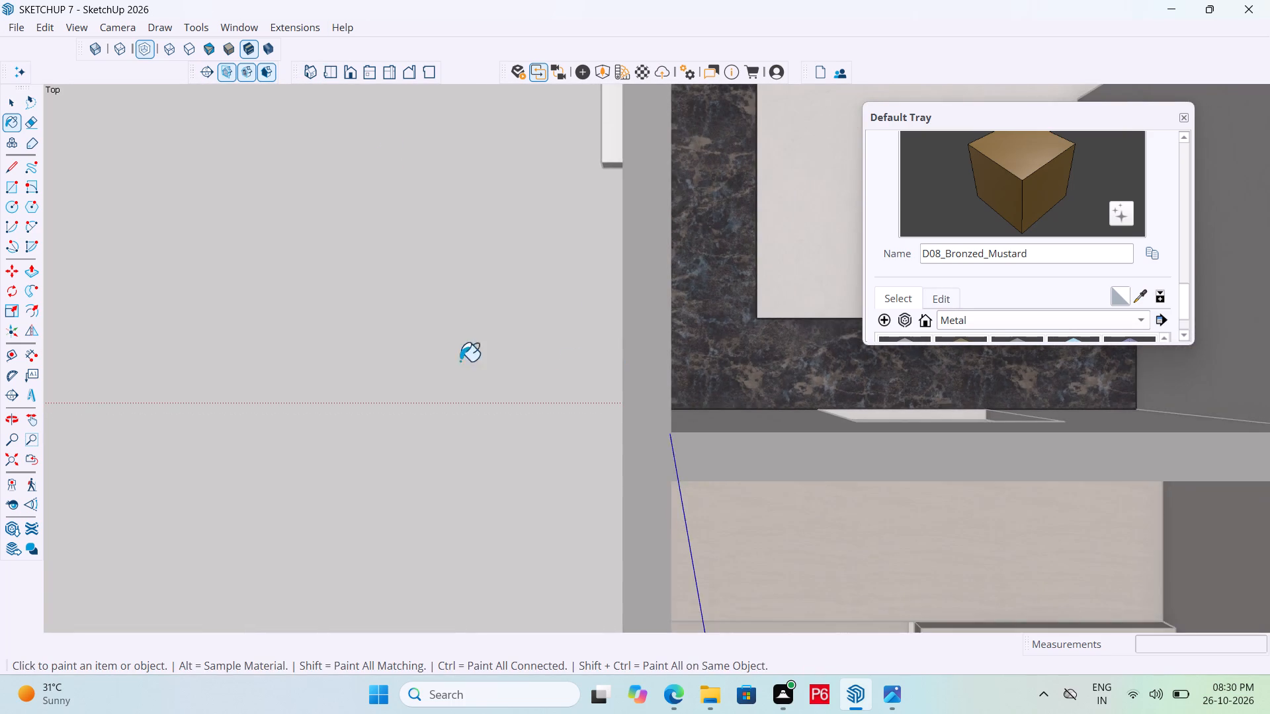
{"action": "scroll", "coordinate": [452, 366], "scroll_direction": "down", "scroll_amount": 13}
{"action": "scroll", "coordinate": [767, 424], "scroll_direction": "down", "scroll_amount": 1}
{"action": "middle_click_drag", "start_coordinate": [933, 424], "coordinate": [199, 249]}
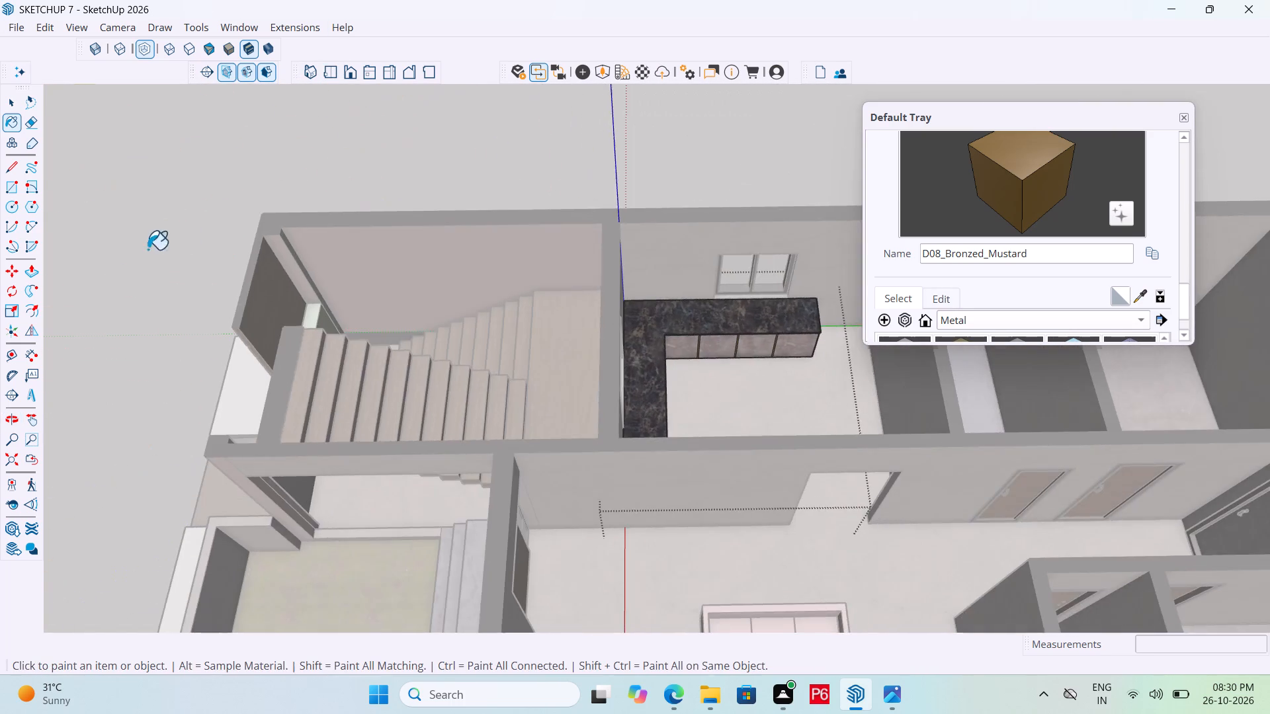
{"action": "scroll", "coordinate": [526, 321], "scroll_direction": "down", "scroll_amount": 6}
{"action": "middle_click_drag", "start_coordinate": [651, 368], "coordinate": [477, 342]}
{"action": "scroll", "coordinate": [615, 343], "scroll_direction": "up", "scroll_amount": 4}
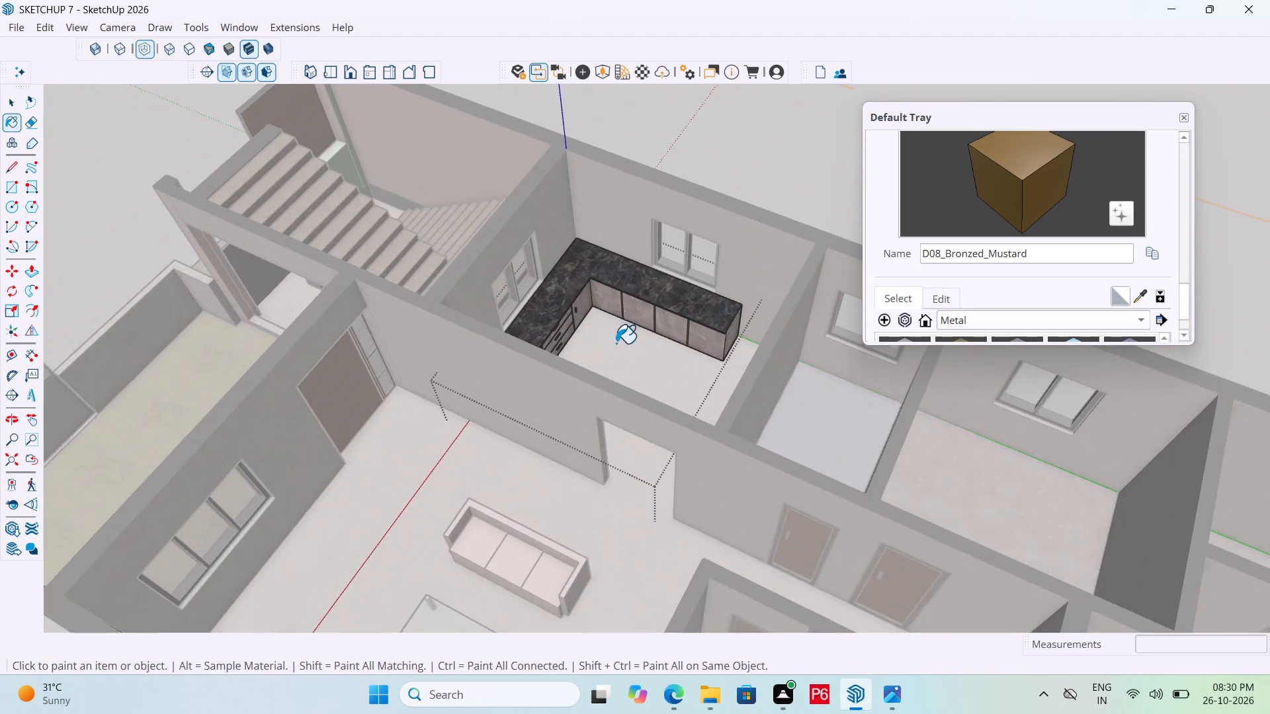
{"action": "scroll", "coordinate": [616, 343], "scroll_direction": "up", "scroll_amount": 6}
{"action": "middle_click_drag", "start_coordinate": [667, 368], "coordinate": [626, 420]}
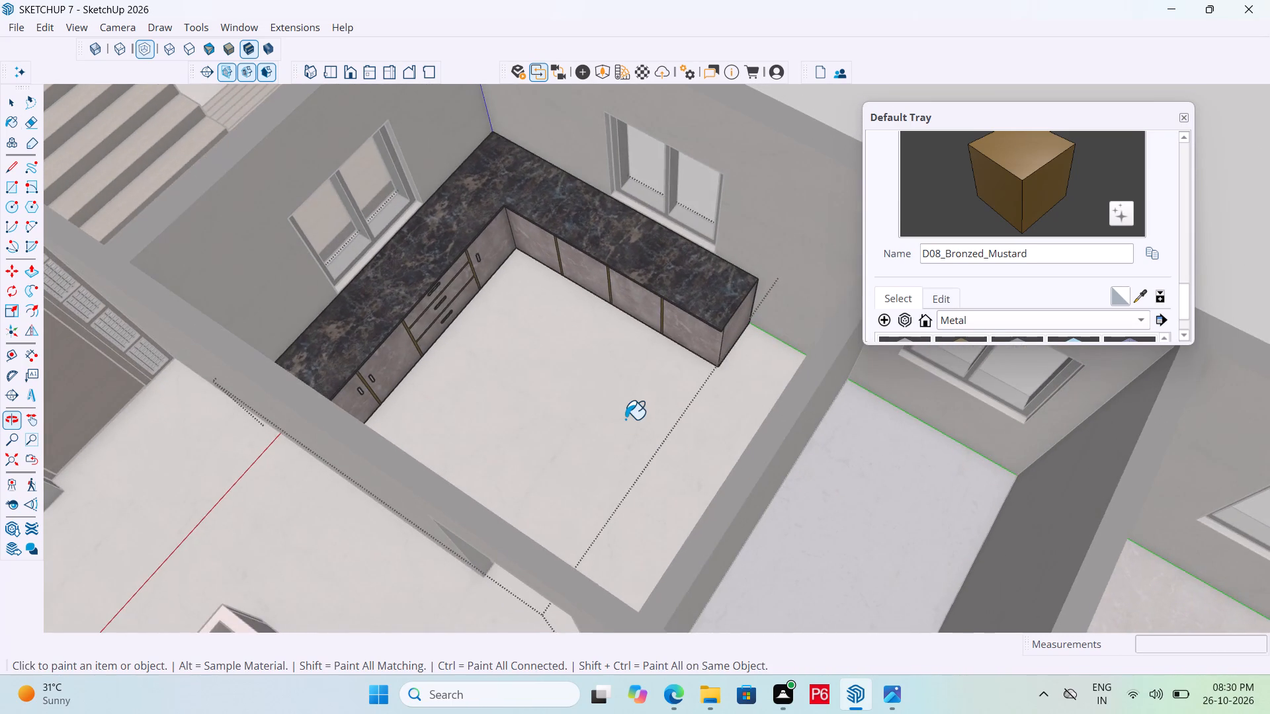
{"action": "scroll", "coordinate": [709, 383], "scroll_direction": "up", "scroll_amount": 6}
{"action": "middle_click_drag", "start_coordinate": [755, 321], "coordinate": [792, 259]}
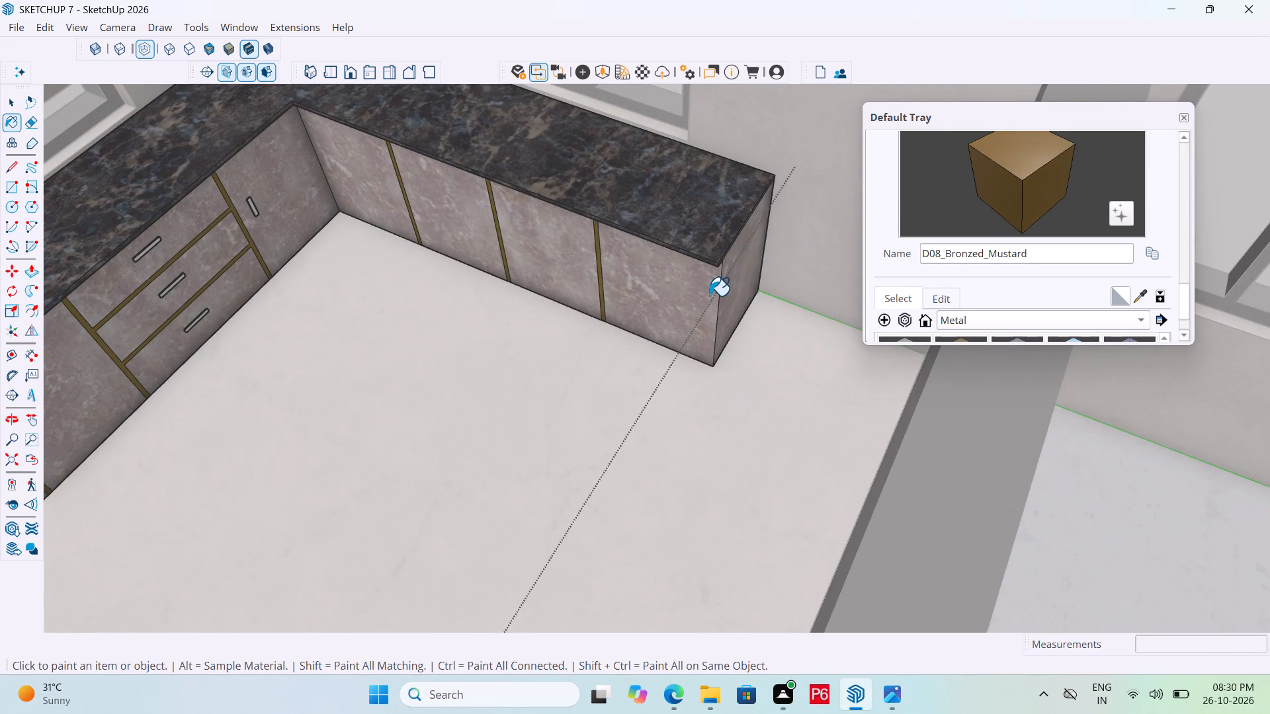
{"action": "scroll", "coordinate": [709, 296], "scroll_direction": "up", "scroll_amount": 4}
{"action": "key", "text": "t"}
{"action": "left_click", "coordinate": [548, 231]}
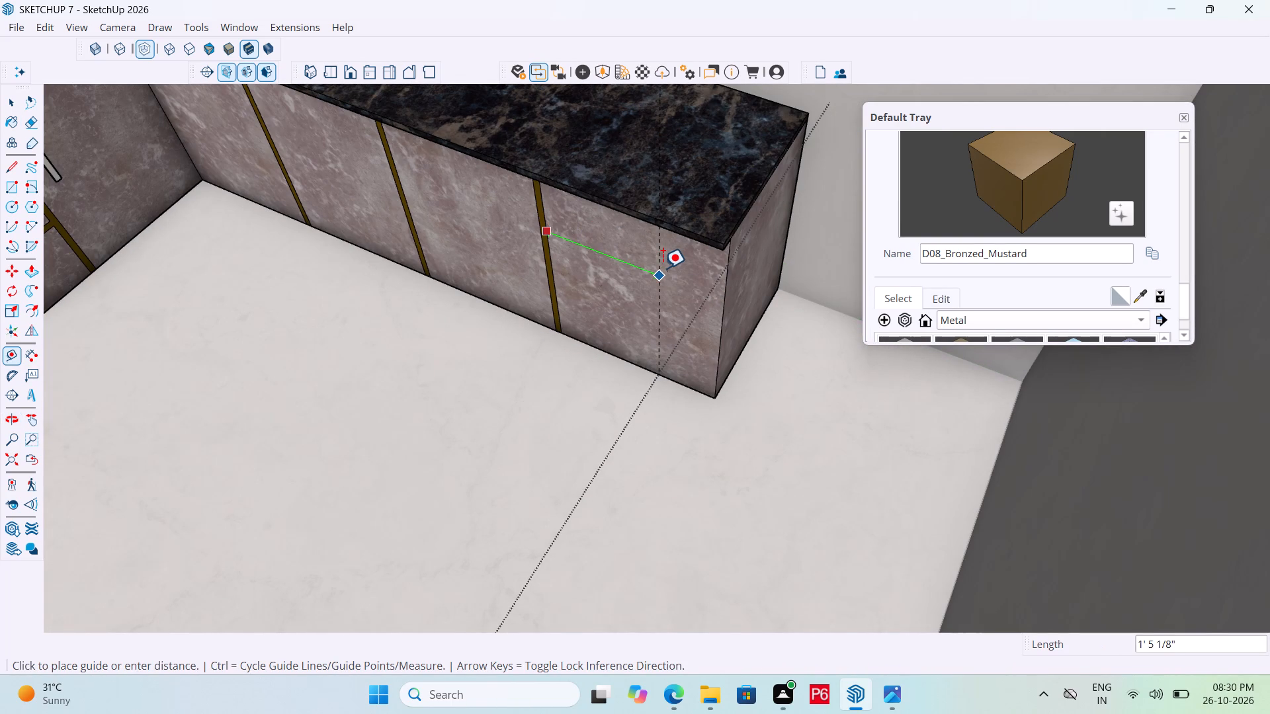
{"action": "type", "text": "2'"}
{"action": "key", "text": "Return"}
Push/Pull the end face of the window-side cabinet about 2 7/16" inward to the new guide.
{"action": "middle_click_drag", "start_coordinate": [751, 360], "coordinate": [745, 313]}
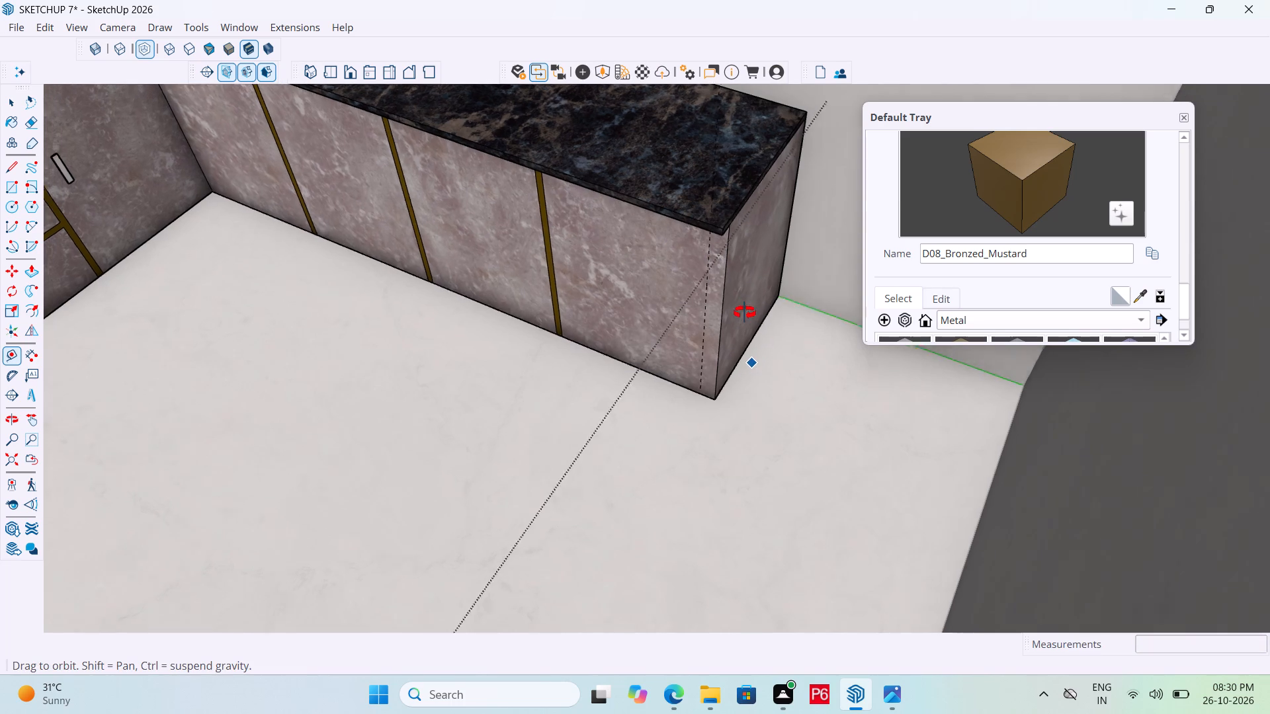
{"action": "middle_click_drag", "start_coordinate": [745, 313], "coordinate": [745, 280]}
{"action": "key", "text": "space"}
{"action": "scroll", "coordinate": [745, 280], "scroll_direction": "up", "scroll_amount": 3}
{"action": "double_click", "coordinate": [745, 280]}
{"action": "key", "text": "p"}
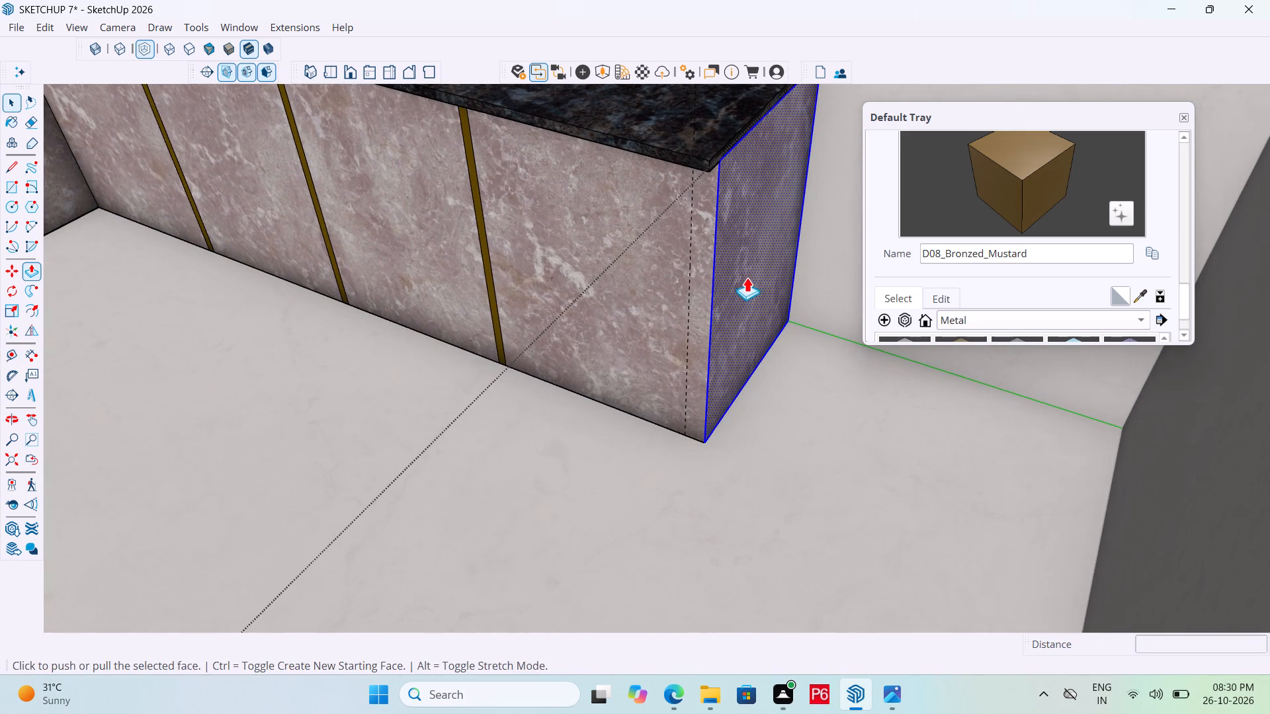
{"action": "left_click", "coordinate": [749, 276]}
{"action": "left_click", "coordinate": [685, 312]}
{"action": "scroll", "coordinate": [718, 121], "scroll_direction": "up", "scroll_amount": 2}
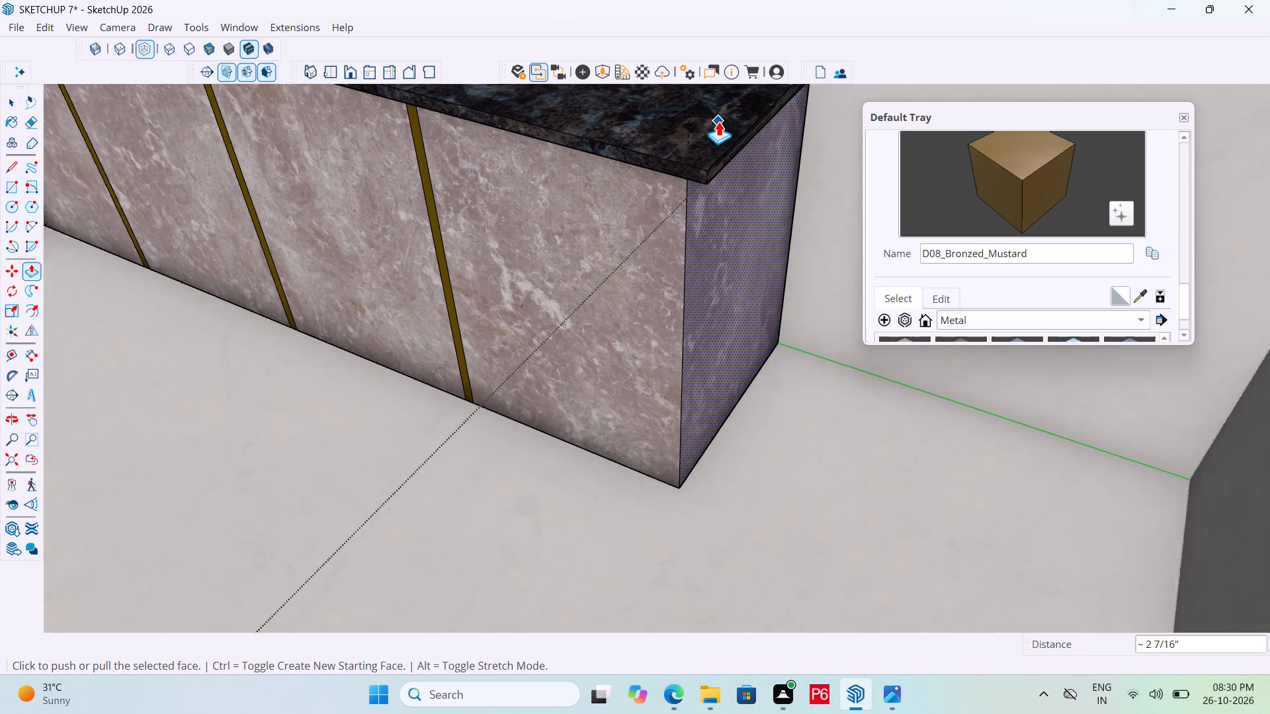
Push/Pull the marble countertop's edge face at the free end inward, flush with the cabinet's end face.
{"action": "scroll", "coordinate": [718, 121], "scroll_direction": "up", "scroll_amount": 6}
{"action": "key", "text": "space"}
{"action": "left_click", "coordinate": [712, 184]}
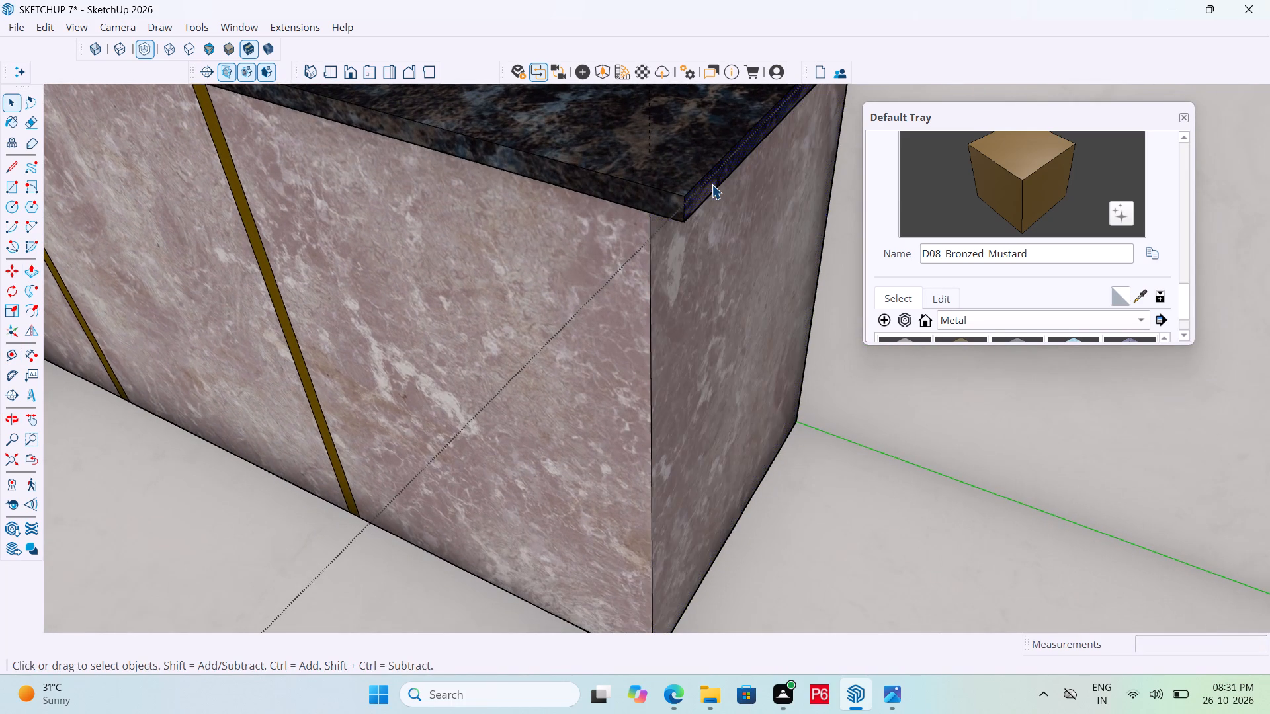
{"action": "key", "text": "p"}
{"action": "left_click", "coordinate": [712, 184]}
{"action": "left_click", "coordinate": [673, 258]}
Save the model with the shortened counter.
{"action": "scroll", "coordinate": [746, 279], "scroll_direction": "down", "scroll_amount": 3}
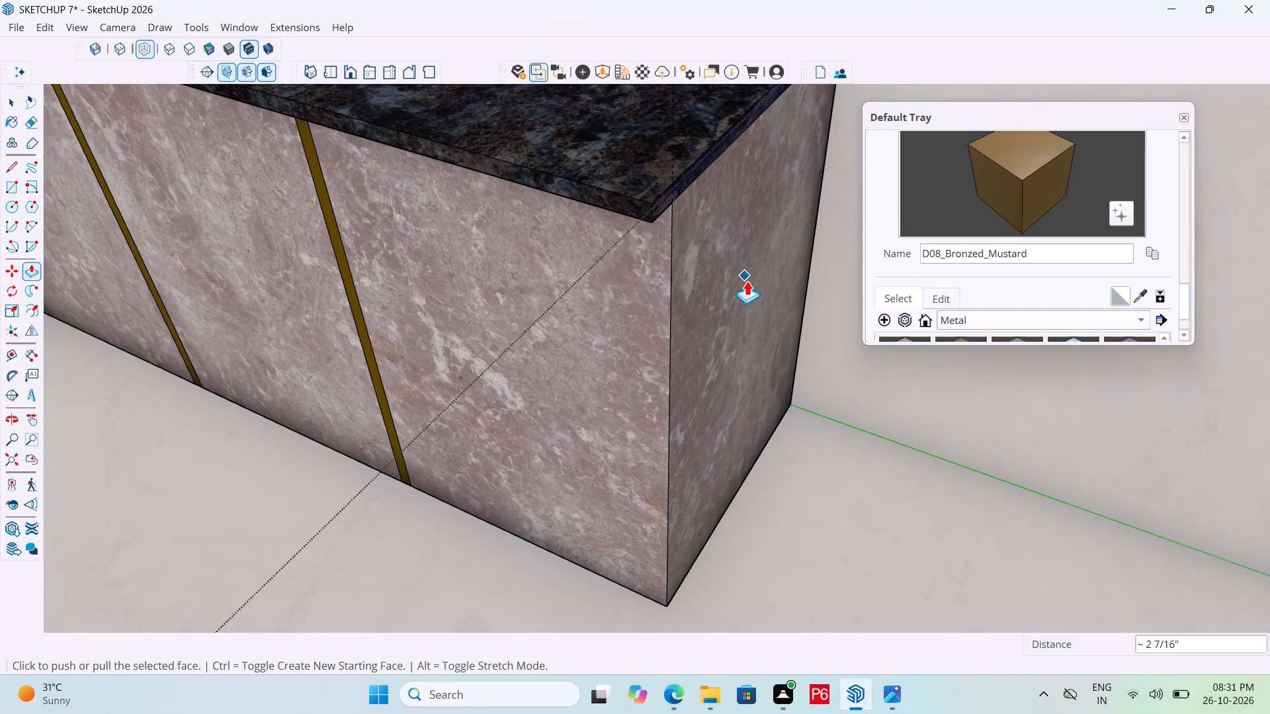
{"action": "key", "text": "ctrl+s"}
{"action": "key", "text": "ctrl+s"}
{"action": "key", "text": "ctrl+s"}
{"action": "key", "text": "ctrl+s"}
{"action": "key", "text": "ctrl+s"}
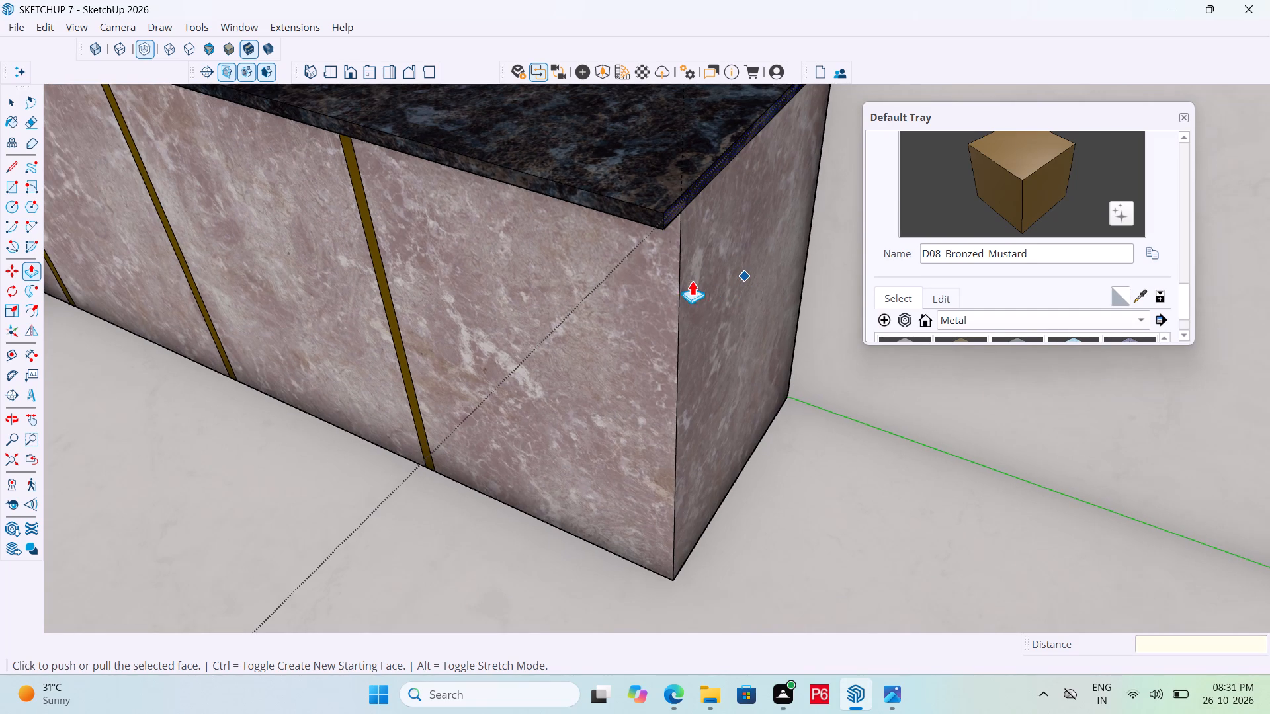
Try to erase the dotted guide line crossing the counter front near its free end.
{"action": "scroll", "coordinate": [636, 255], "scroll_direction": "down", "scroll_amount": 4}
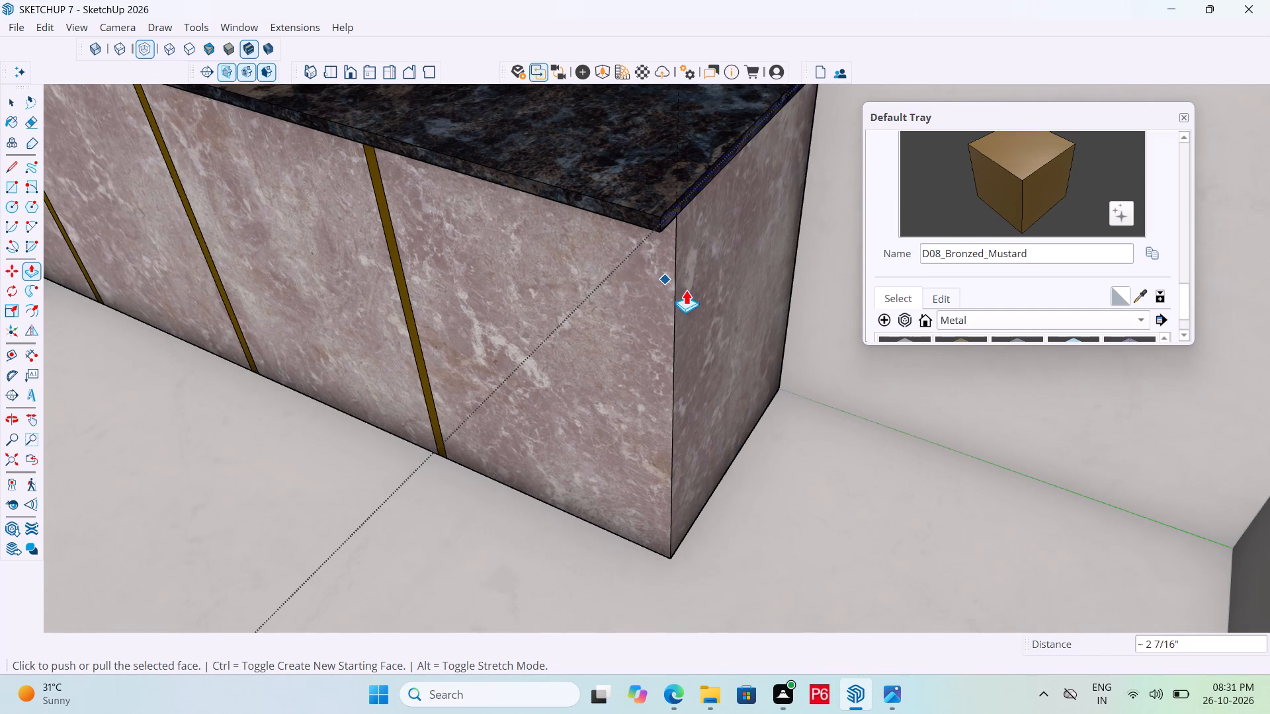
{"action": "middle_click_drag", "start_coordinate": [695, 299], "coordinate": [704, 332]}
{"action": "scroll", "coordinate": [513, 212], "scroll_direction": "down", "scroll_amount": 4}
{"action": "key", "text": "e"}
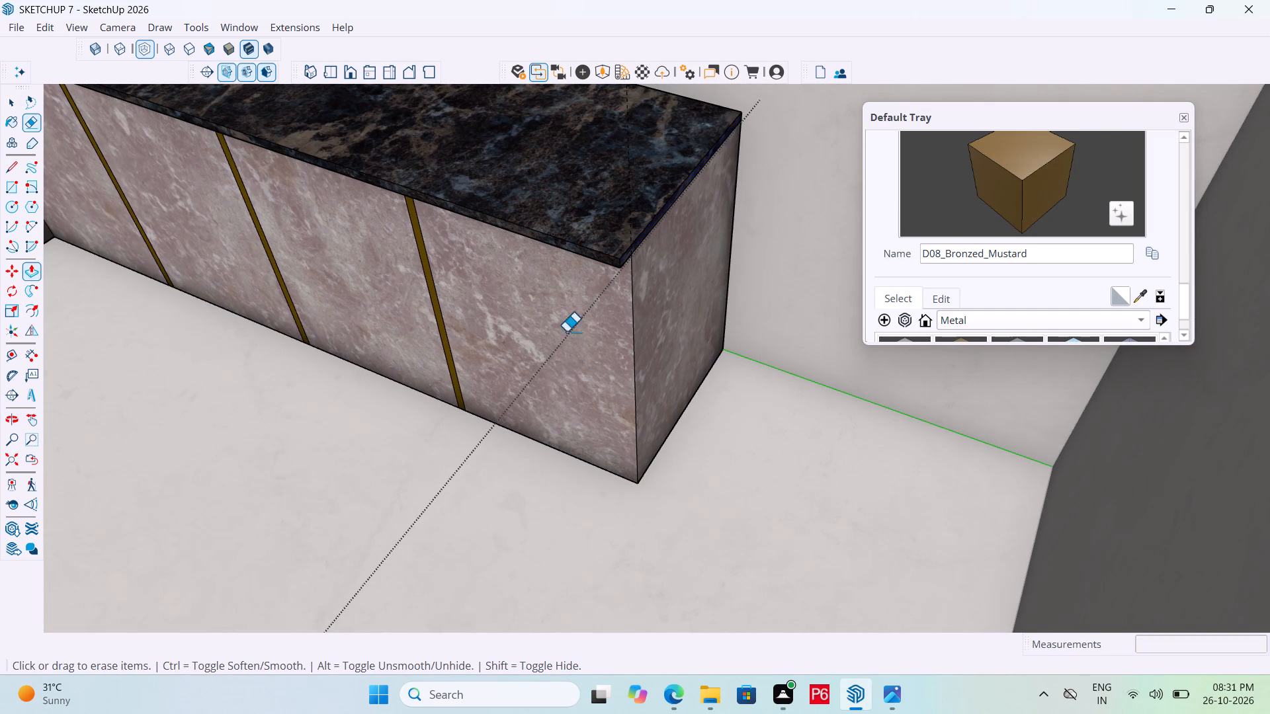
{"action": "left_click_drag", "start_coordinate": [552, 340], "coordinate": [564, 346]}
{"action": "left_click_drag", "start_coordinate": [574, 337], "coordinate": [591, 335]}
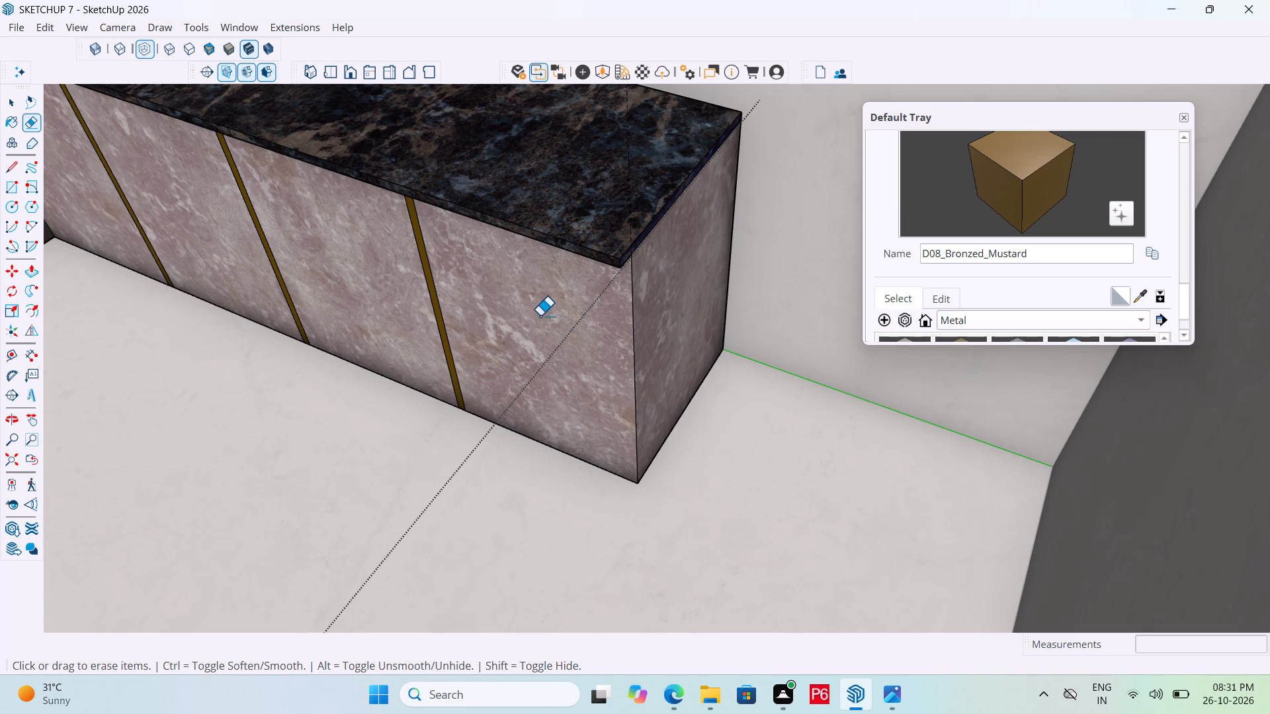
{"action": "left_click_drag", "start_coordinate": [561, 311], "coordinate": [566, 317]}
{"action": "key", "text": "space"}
Erase the vertical guide rising above the free end of the window-side counter.
{"action": "scroll", "coordinate": [521, 299], "scroll_direction": "down", "scroll_amount": 4}
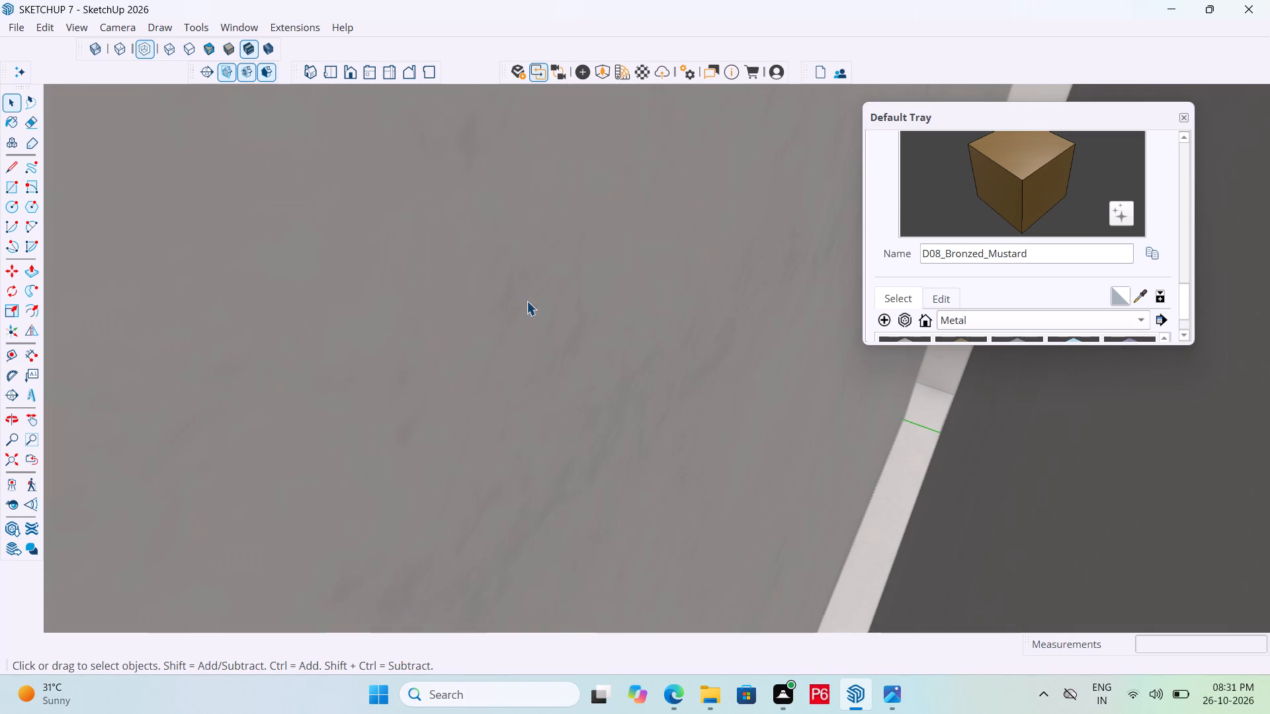
{"action": "middle_click", "coordinate": [533, 303]}
{"action": "left_click", "coordinate": [333, 75]}
{"action": "scroll", "coordinate": [594, 213], "scroll_direction": "down", "scroll_amount": 12}
{"action": "scroll", "coordinate": [436, 245], "scroll_direction": "down", "scroll_amount": 6}
{"action": "middle_click_drag", "start_coordinate": [779, 356], "coordinate": [292, 138]}
{"action": "scroll", "coordinate": [797, 257], "scroll_direction": "up", "scroll_amount": 5}
{"action": "key", "text": "e"}
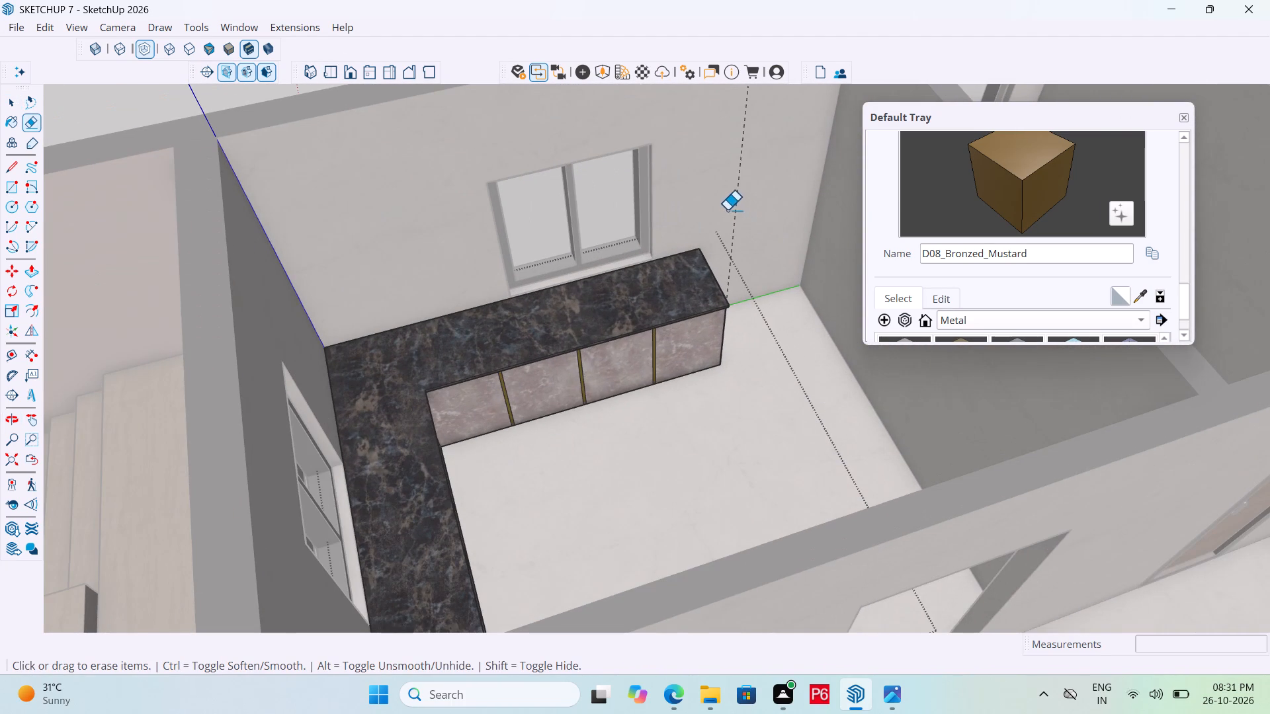
{"action": "left_click_drag", "start_coordinate": [727, 210], "coordinate": [745, 198]}
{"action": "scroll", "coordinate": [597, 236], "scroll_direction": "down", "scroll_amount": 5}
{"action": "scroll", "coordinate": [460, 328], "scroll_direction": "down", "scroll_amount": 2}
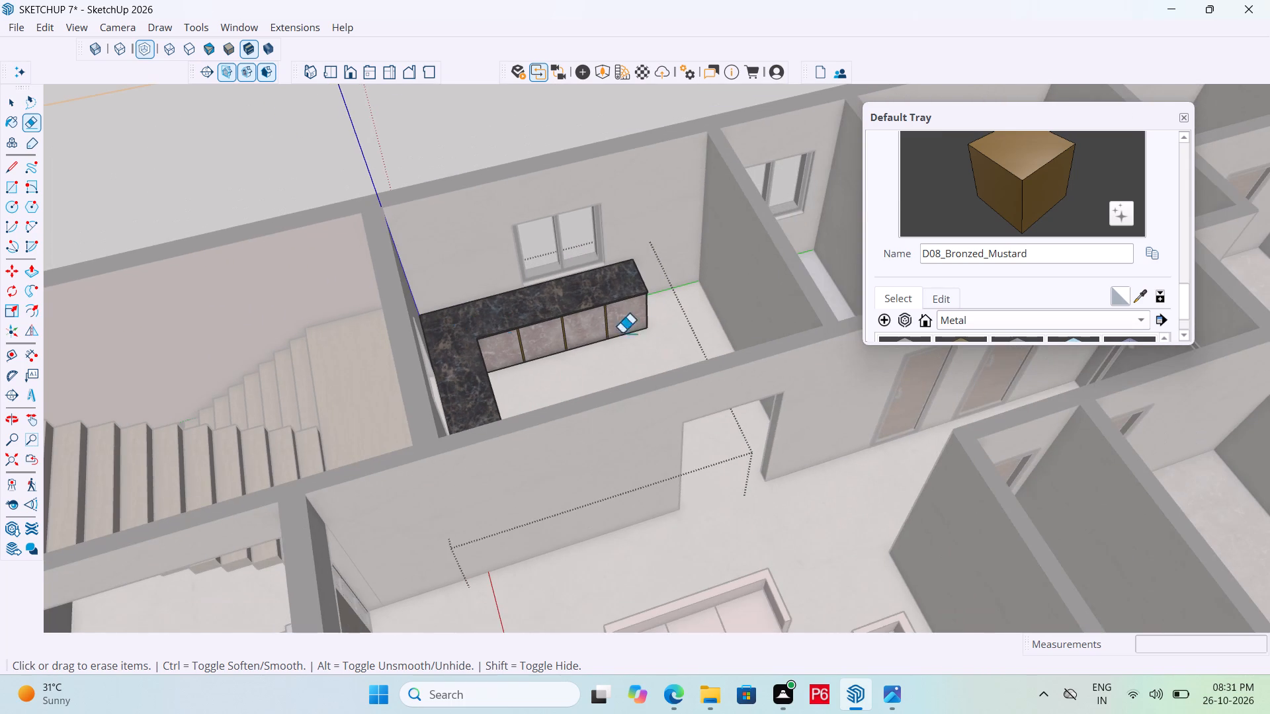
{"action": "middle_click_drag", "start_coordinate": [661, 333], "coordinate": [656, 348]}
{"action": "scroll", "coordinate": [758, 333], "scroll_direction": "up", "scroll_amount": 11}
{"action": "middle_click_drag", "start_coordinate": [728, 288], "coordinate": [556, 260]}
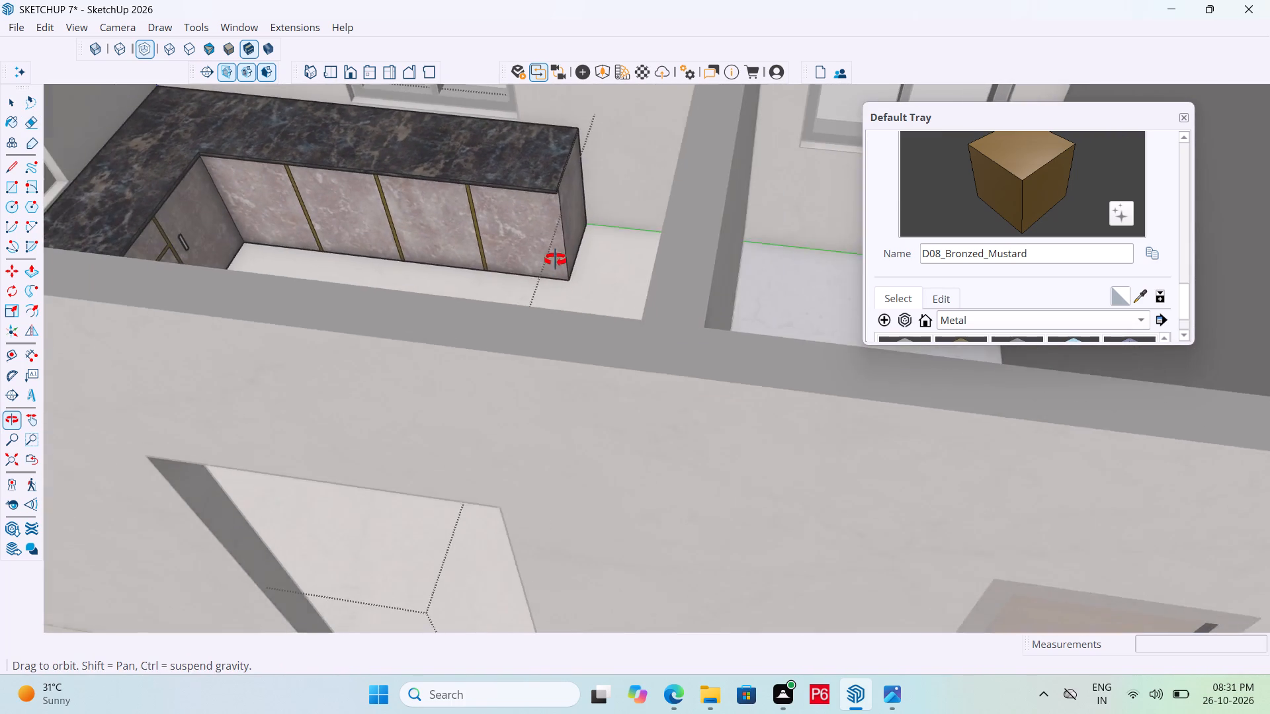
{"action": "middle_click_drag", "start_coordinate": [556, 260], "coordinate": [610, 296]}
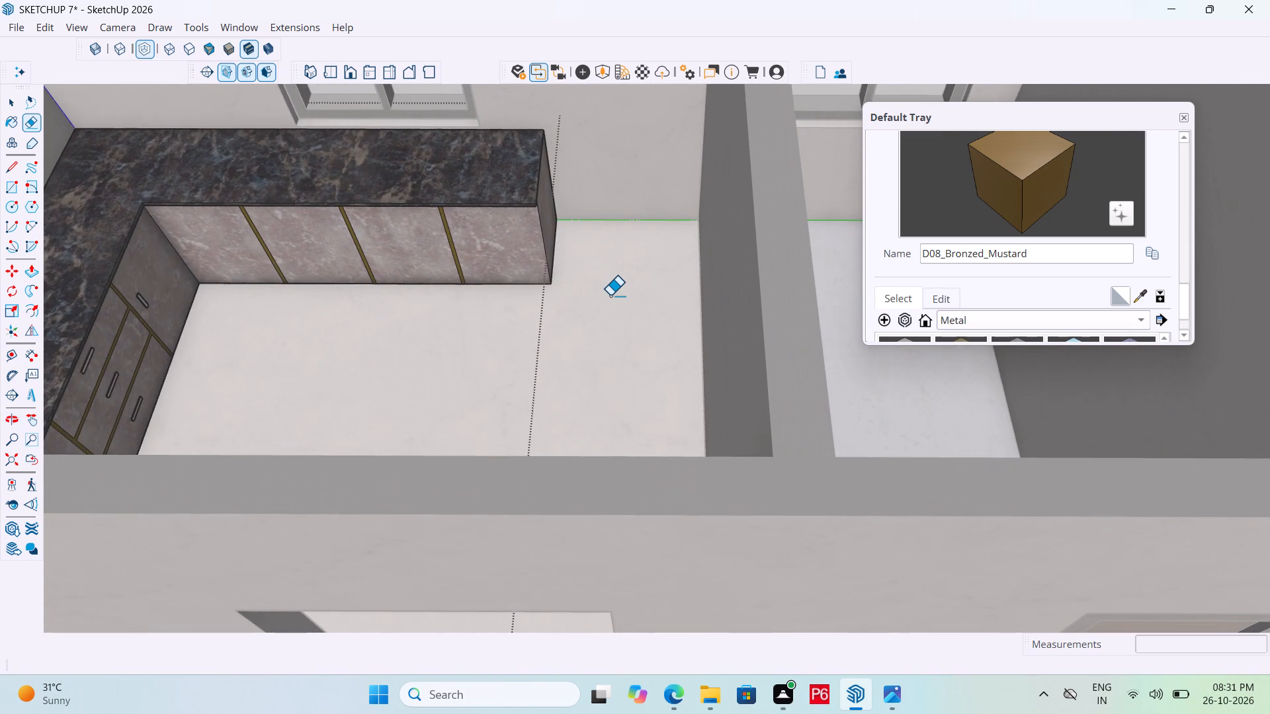
Draw a rectangle about 2' 6" by 3' 6" on the floor between the counter's free end and the side wall.
{"action": "key", "text": "r"}
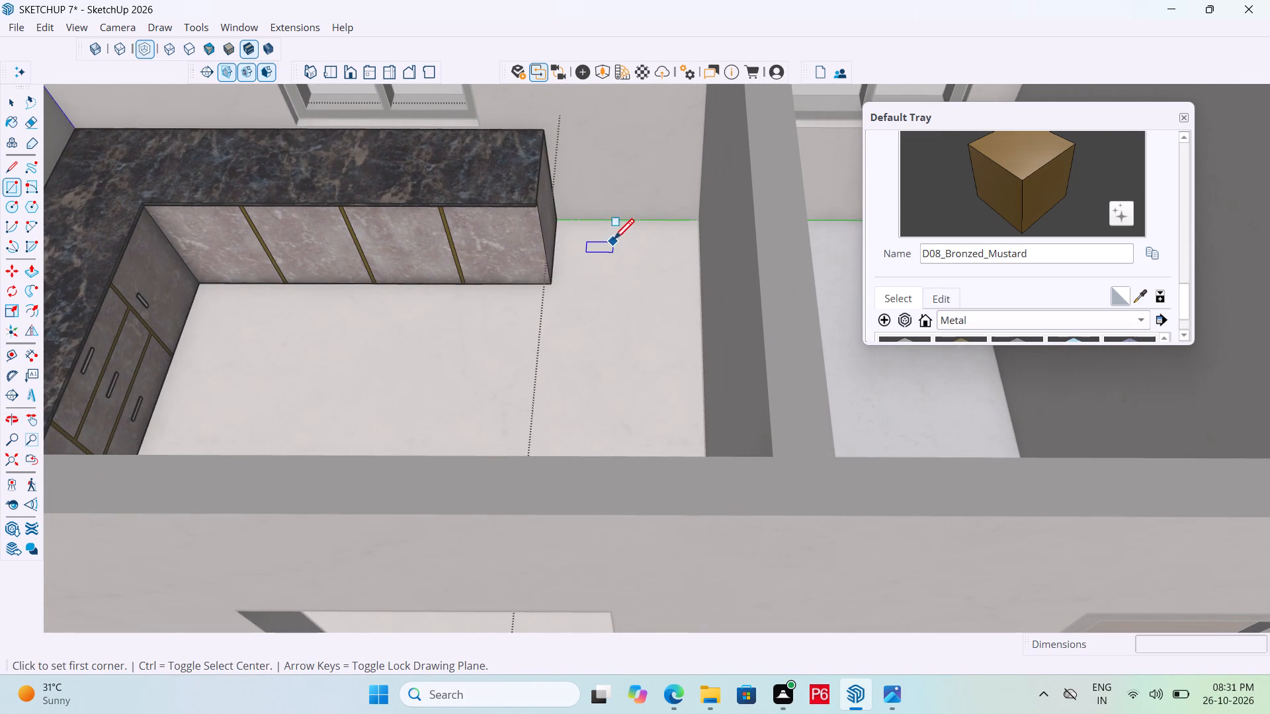
{"action": "scroll", "coordinate": [638, 240], "scroll_direction": "up", "scroll_amount": 5}
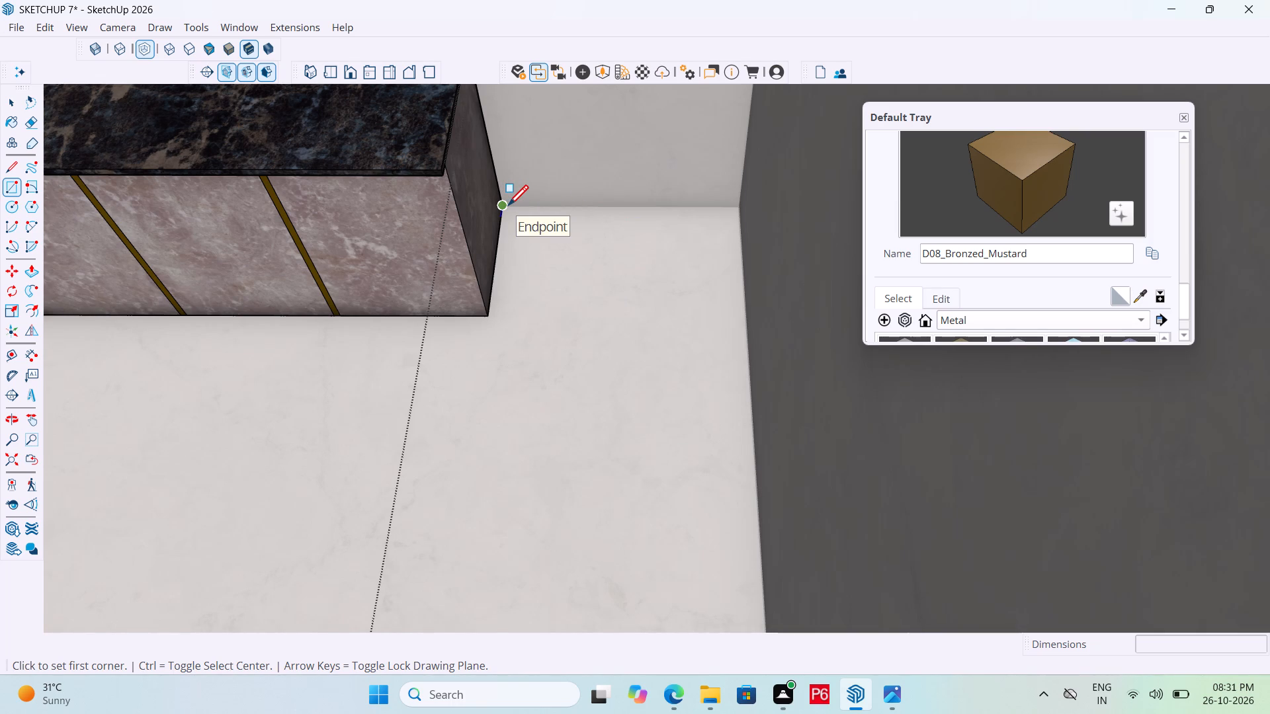
{"action": "left_click", "coordinate": [508, 208]}
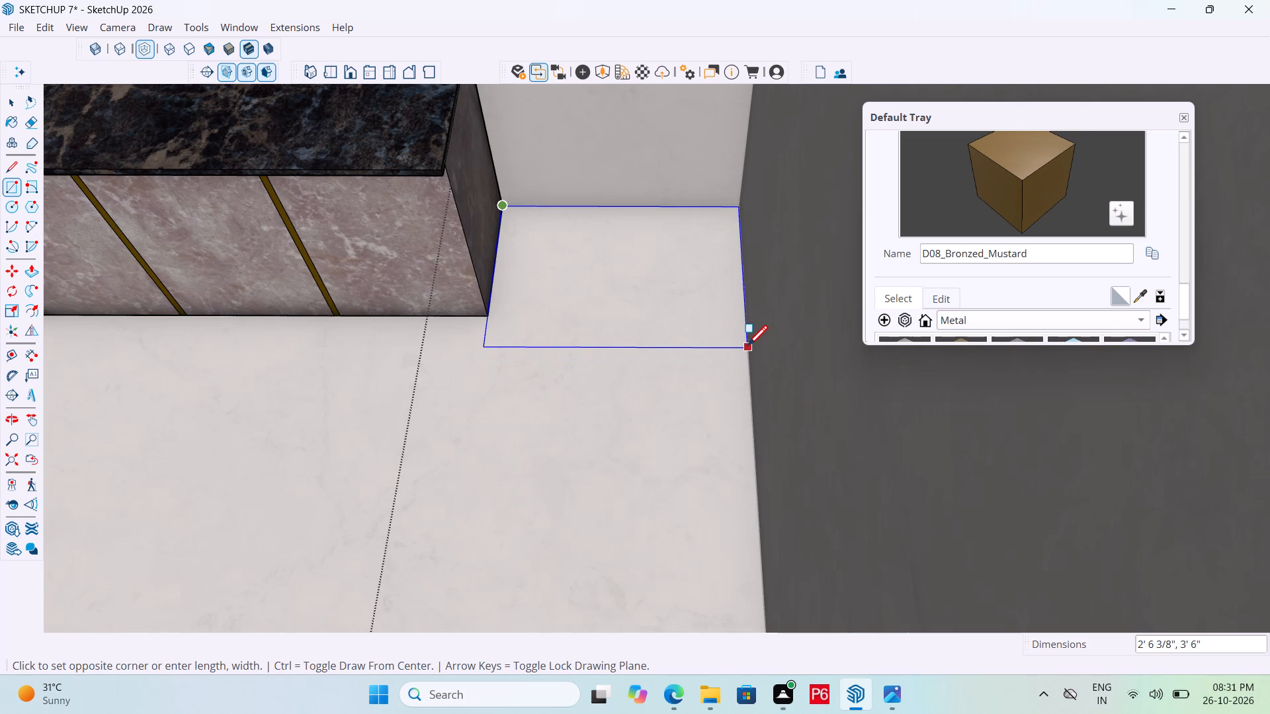
{"action": "left_click", "coordinate": [749, 349]}
Save the model with the new floor rectangle.
{"action": "key", "text": "ctrl+s"}
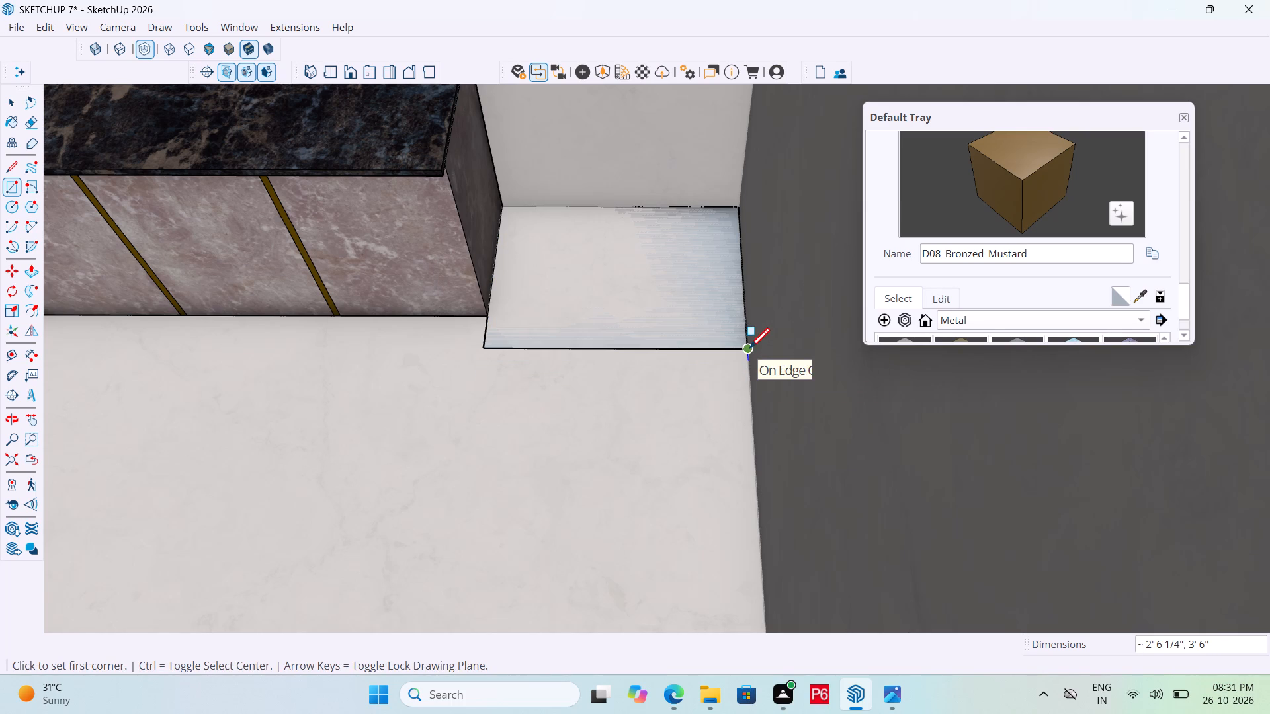
{"action": "key", "text": "ctrl+s"}
{"action": "key", "text": "ctrl+s"}
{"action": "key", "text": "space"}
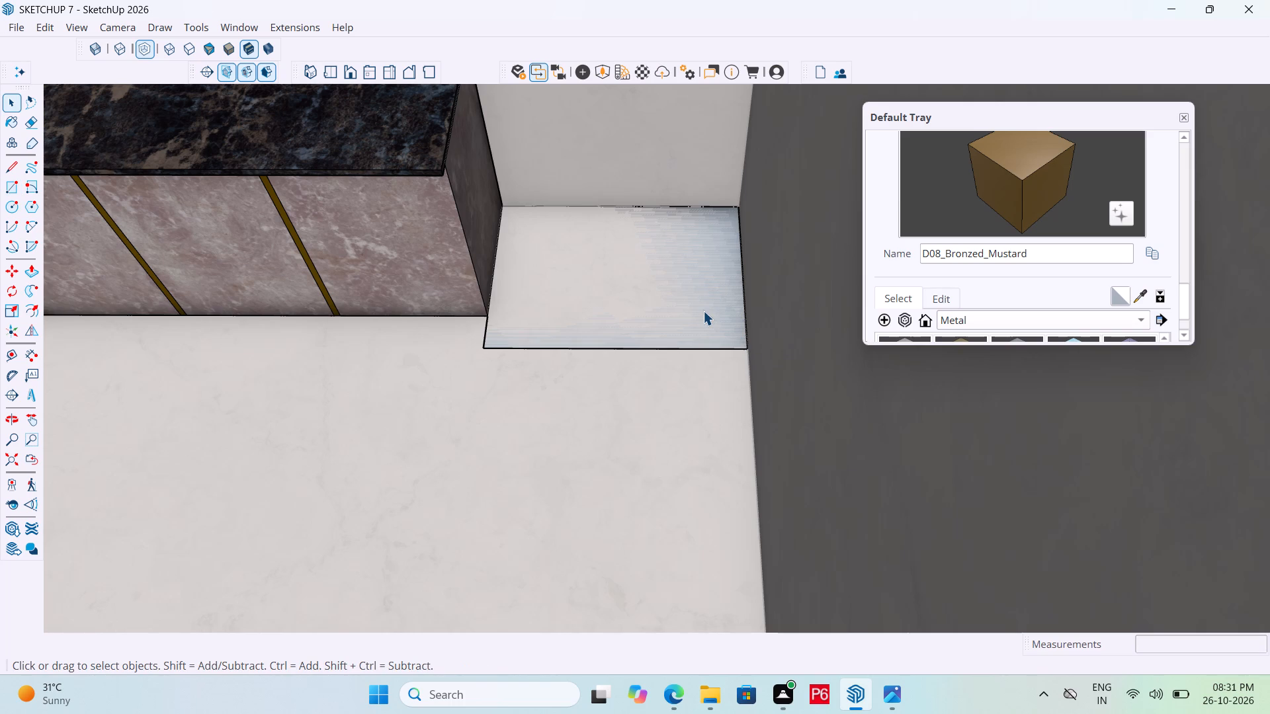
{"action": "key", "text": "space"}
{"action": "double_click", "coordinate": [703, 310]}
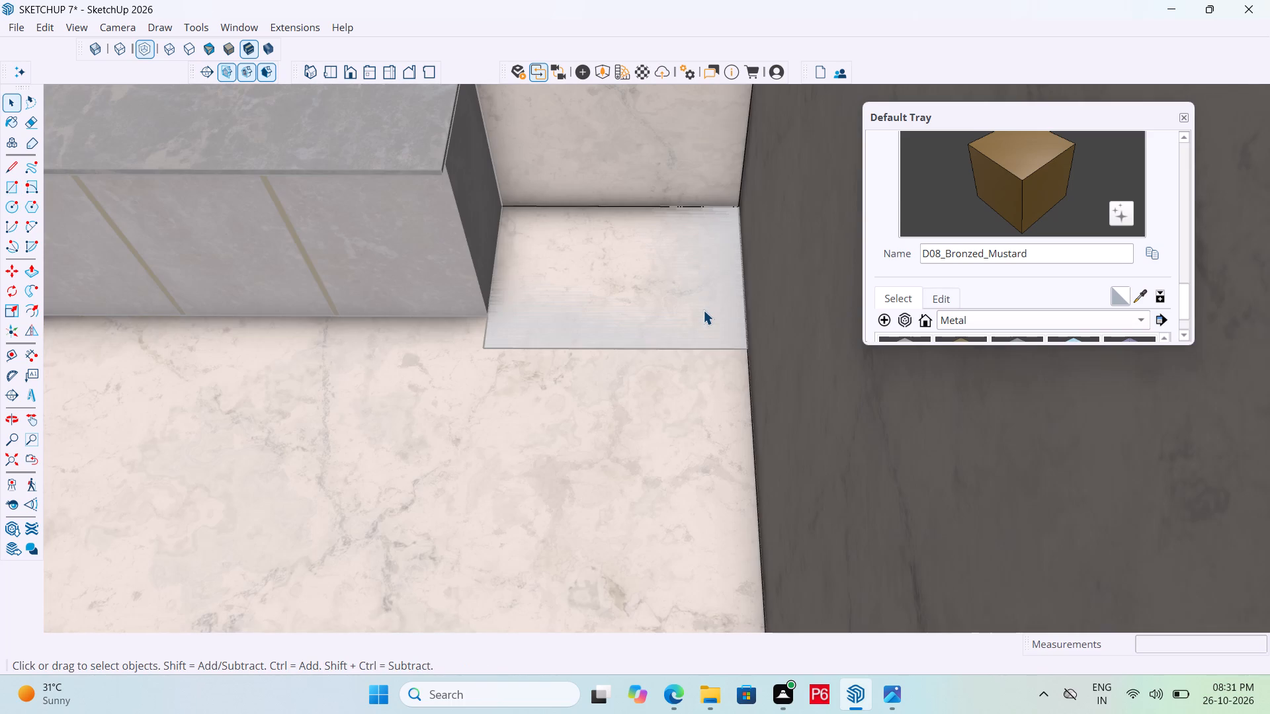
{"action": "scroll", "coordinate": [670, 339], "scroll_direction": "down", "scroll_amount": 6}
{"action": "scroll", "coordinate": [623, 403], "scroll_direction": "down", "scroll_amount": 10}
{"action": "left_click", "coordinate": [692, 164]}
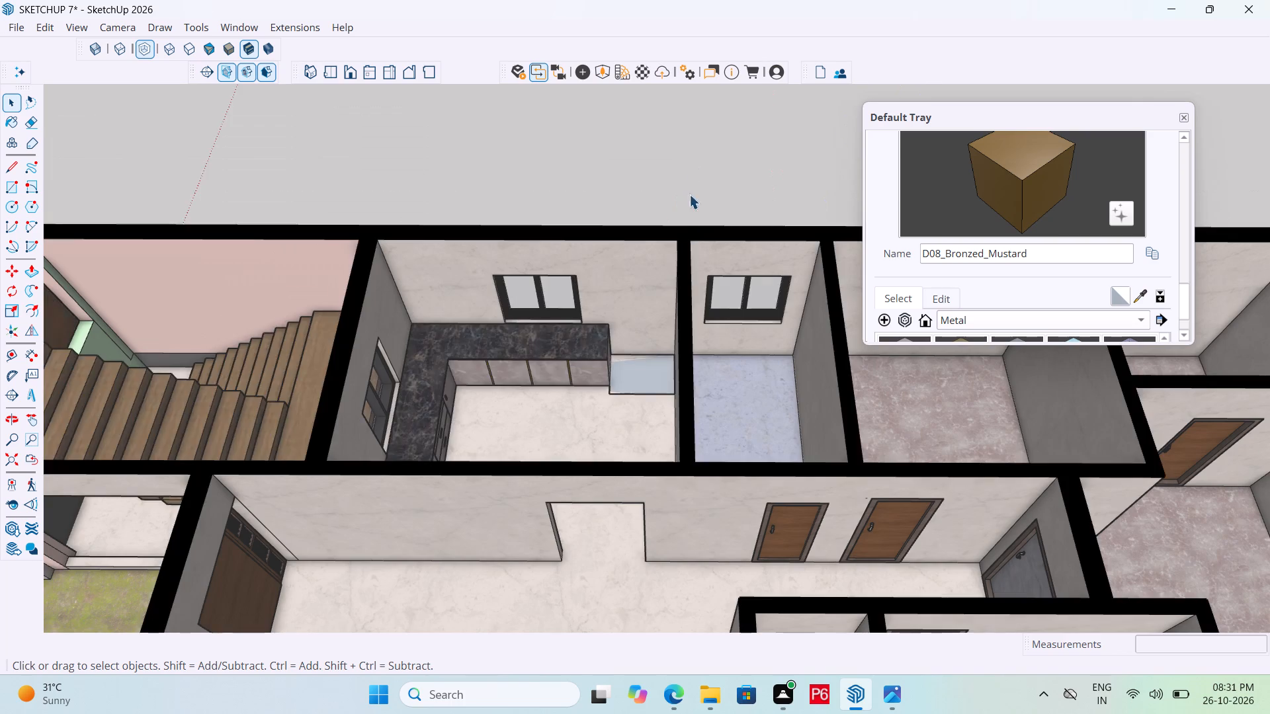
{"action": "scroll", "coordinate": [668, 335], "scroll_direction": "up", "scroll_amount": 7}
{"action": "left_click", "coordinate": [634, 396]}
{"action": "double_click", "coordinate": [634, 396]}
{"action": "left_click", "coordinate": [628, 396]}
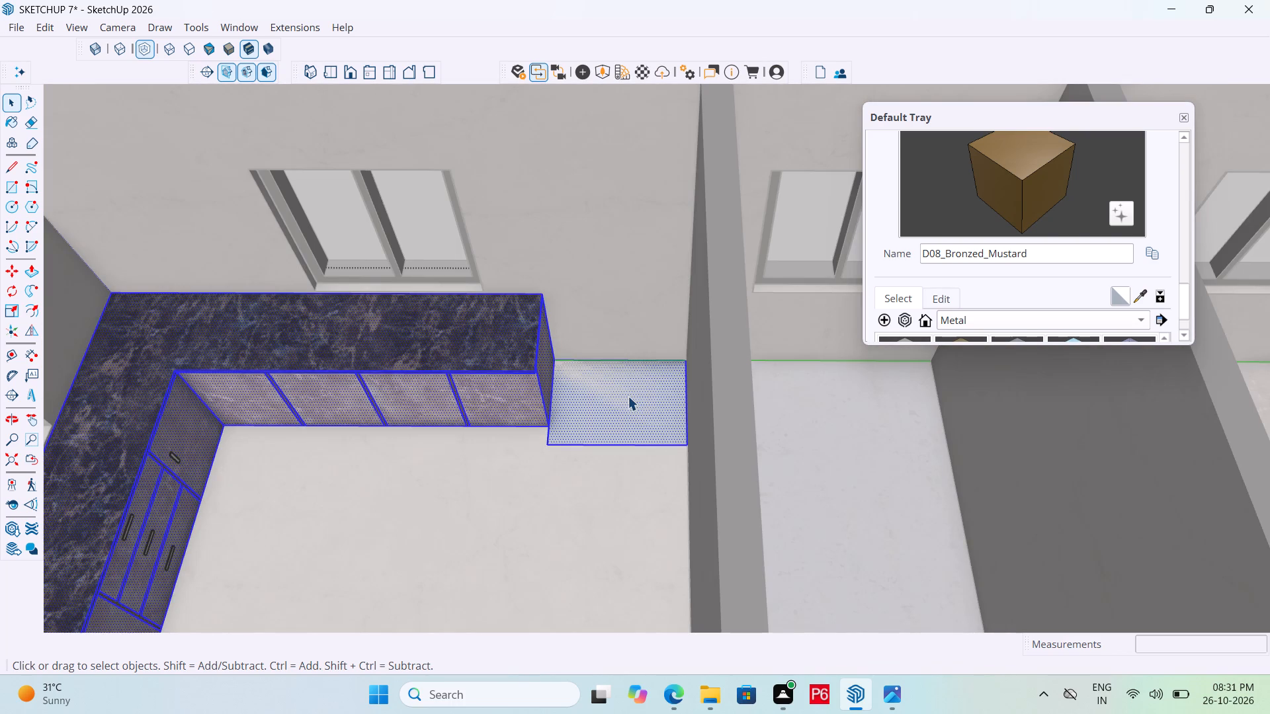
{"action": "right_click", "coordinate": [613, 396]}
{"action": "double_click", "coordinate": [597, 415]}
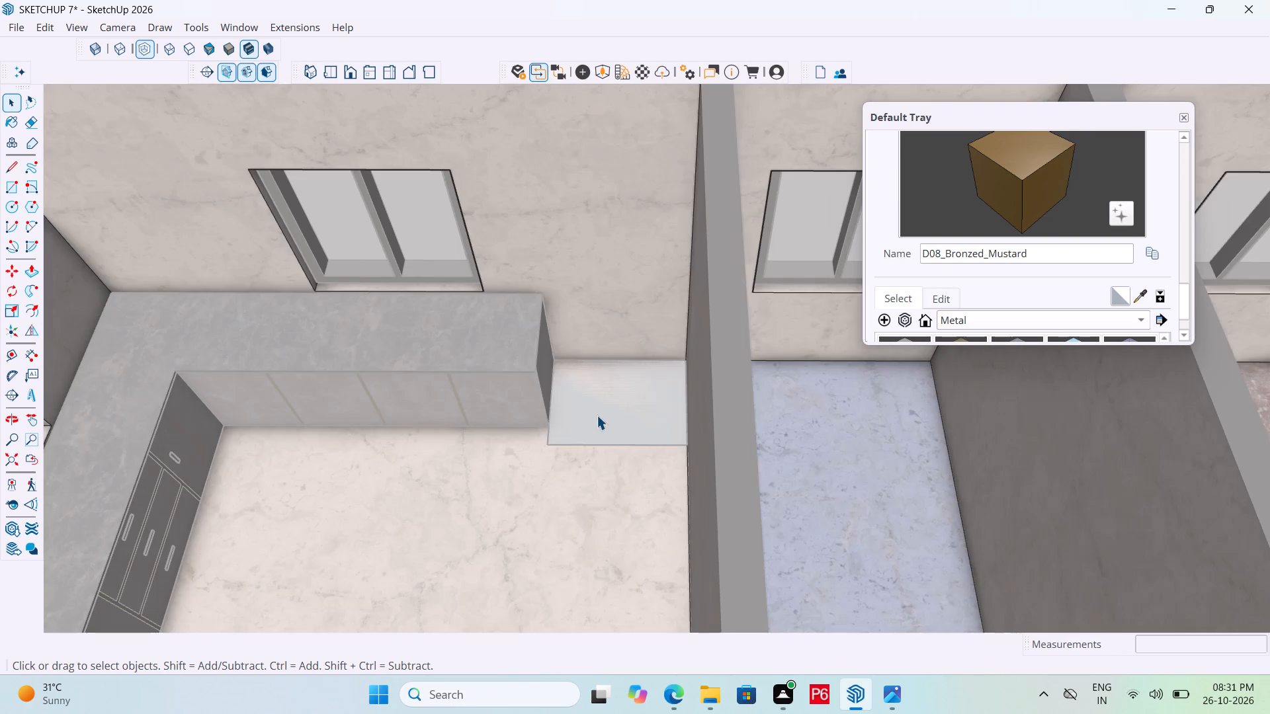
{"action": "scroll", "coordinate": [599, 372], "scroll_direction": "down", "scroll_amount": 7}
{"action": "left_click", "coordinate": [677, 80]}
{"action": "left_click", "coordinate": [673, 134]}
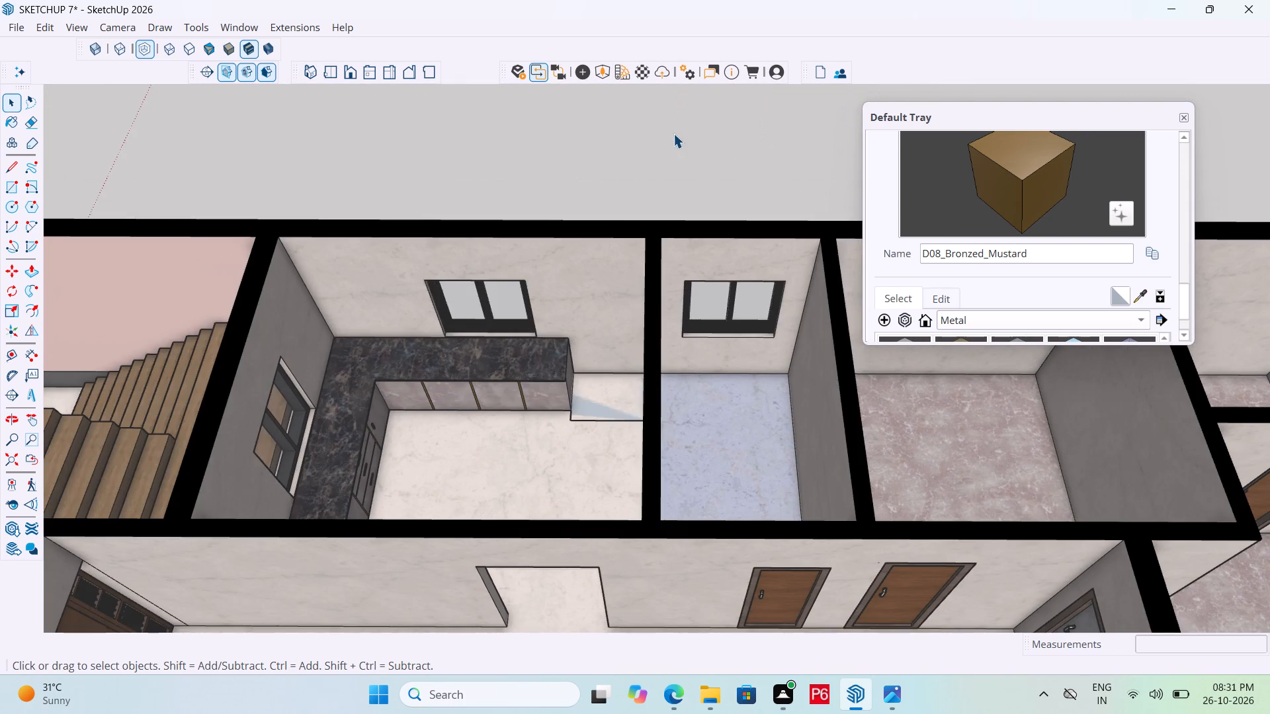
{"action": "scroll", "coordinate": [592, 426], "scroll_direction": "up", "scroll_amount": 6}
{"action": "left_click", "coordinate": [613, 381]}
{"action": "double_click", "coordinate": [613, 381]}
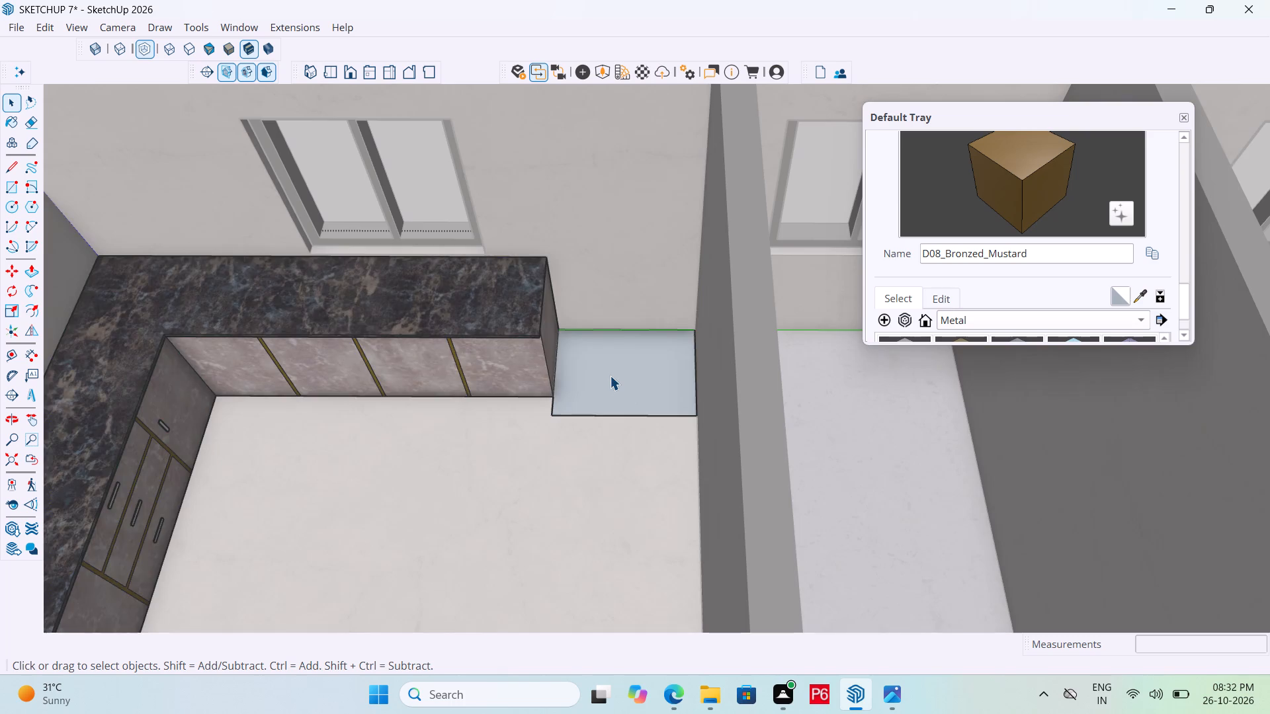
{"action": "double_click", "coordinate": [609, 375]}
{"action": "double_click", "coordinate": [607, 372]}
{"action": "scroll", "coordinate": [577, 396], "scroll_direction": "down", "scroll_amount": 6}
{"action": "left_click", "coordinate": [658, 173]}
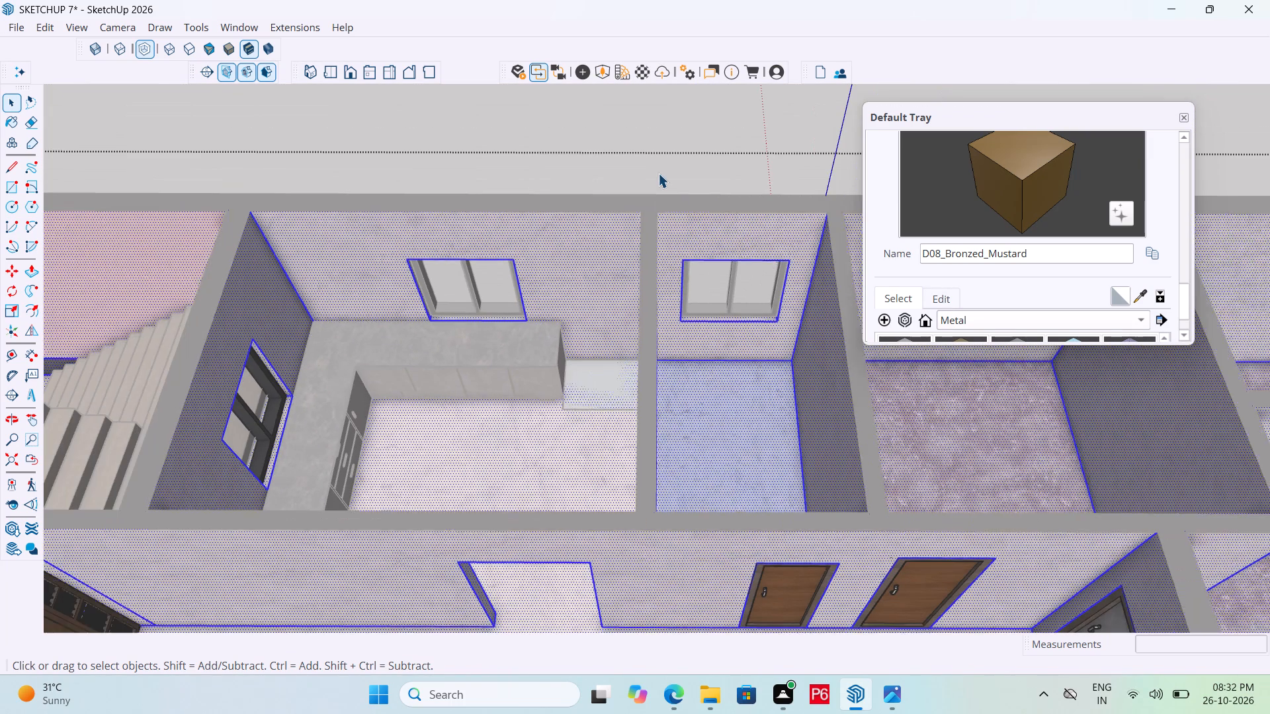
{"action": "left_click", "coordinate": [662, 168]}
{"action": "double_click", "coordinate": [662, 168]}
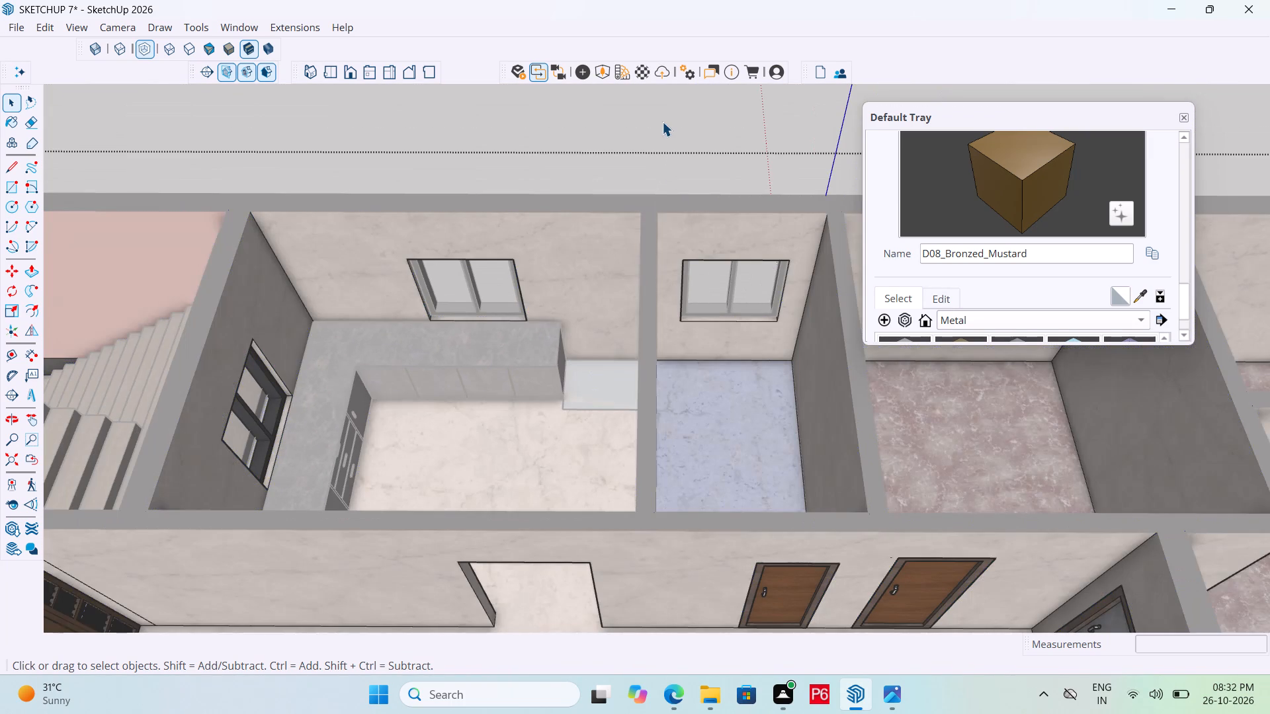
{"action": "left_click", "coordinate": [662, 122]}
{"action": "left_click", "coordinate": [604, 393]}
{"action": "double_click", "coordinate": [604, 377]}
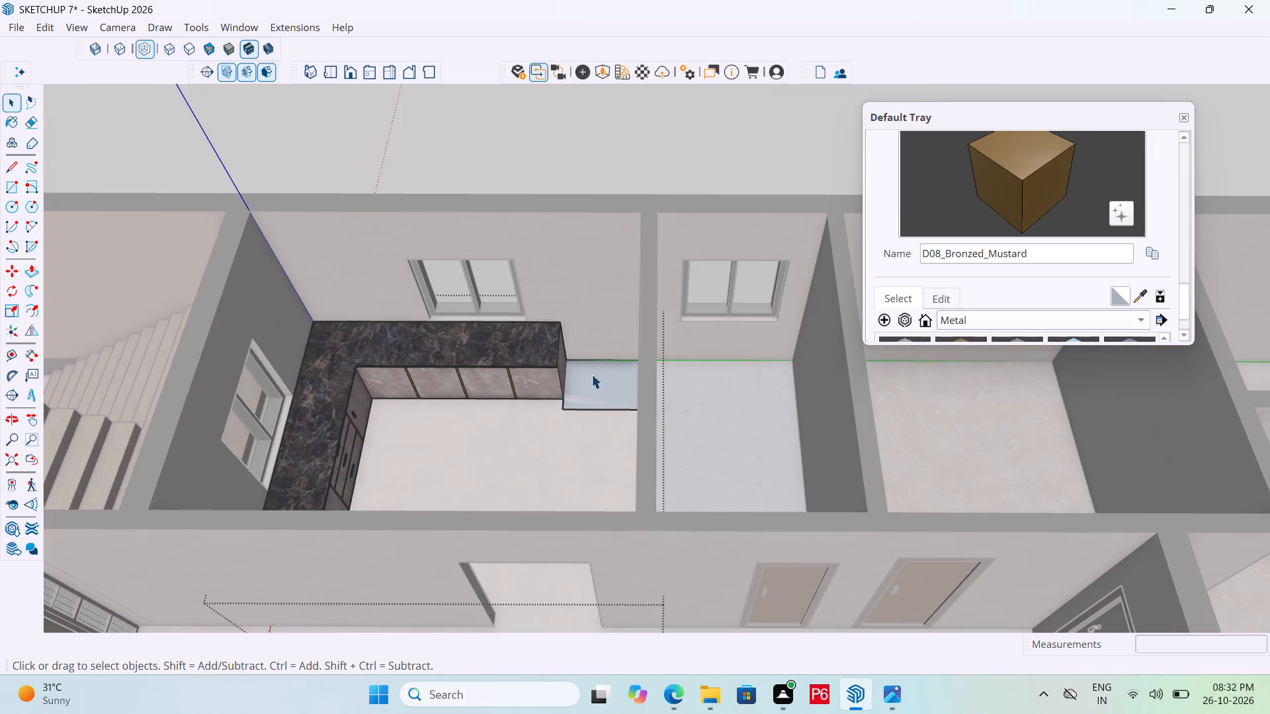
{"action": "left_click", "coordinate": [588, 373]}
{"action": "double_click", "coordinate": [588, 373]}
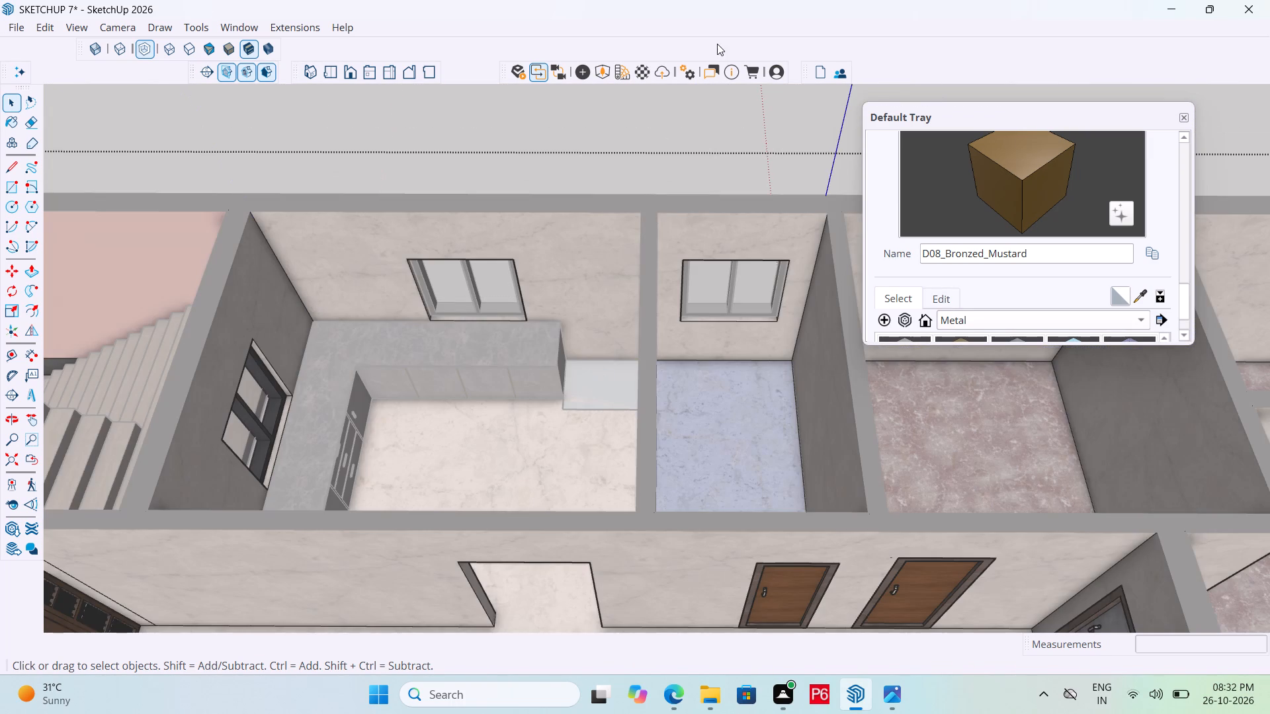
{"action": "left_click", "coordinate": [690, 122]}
Save the model.
{"action": "key", "text": "ctrl+s"}
{"action": "key", "text": "ctrl+s"}
{"action": "key", "text": "ctrl+s"}
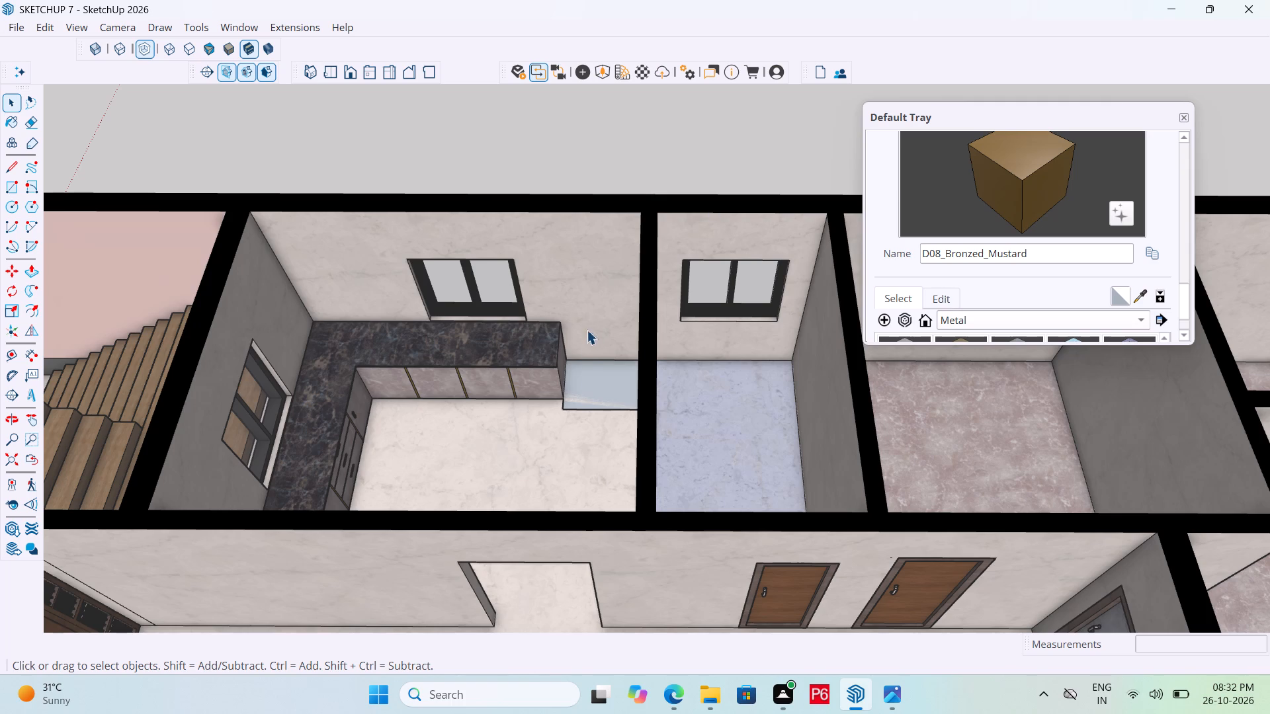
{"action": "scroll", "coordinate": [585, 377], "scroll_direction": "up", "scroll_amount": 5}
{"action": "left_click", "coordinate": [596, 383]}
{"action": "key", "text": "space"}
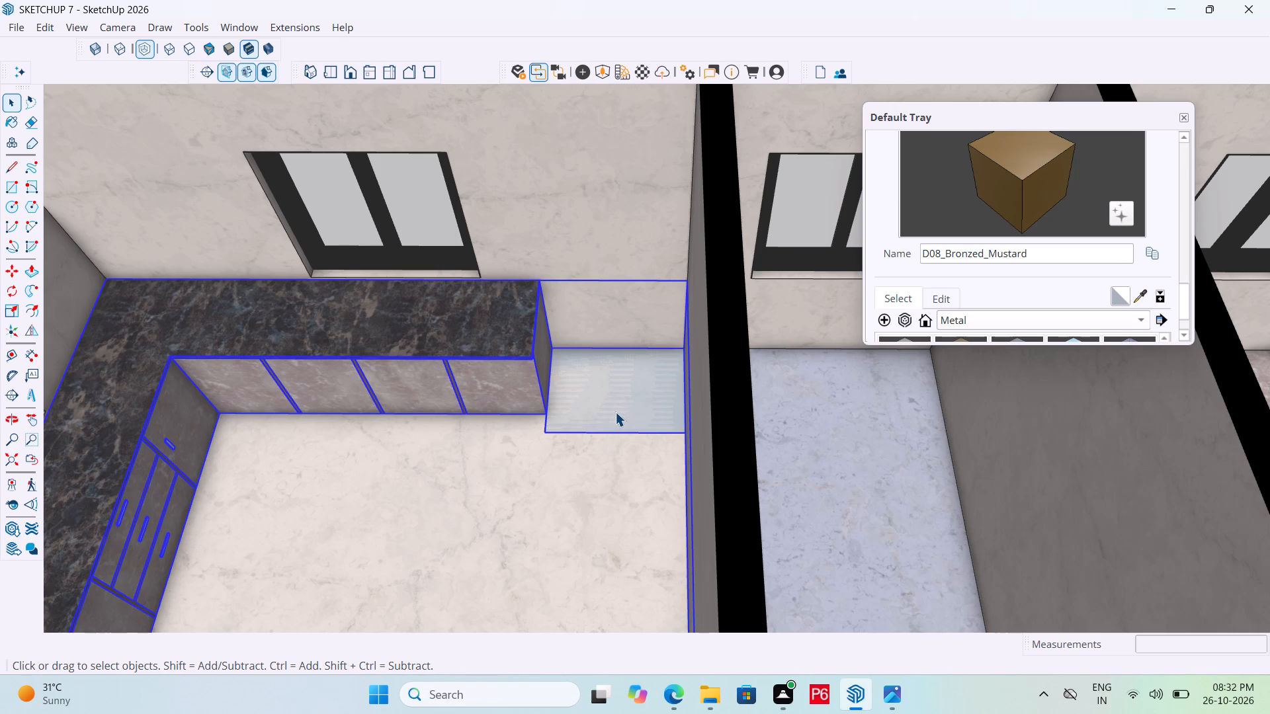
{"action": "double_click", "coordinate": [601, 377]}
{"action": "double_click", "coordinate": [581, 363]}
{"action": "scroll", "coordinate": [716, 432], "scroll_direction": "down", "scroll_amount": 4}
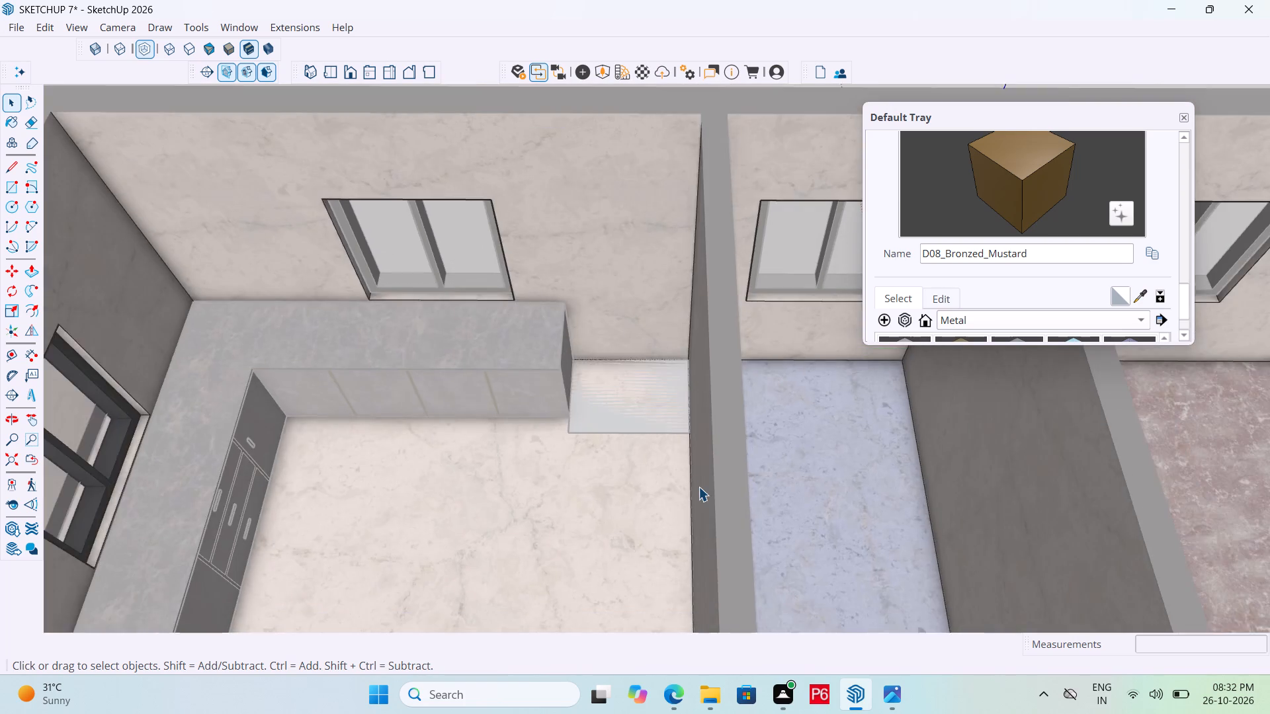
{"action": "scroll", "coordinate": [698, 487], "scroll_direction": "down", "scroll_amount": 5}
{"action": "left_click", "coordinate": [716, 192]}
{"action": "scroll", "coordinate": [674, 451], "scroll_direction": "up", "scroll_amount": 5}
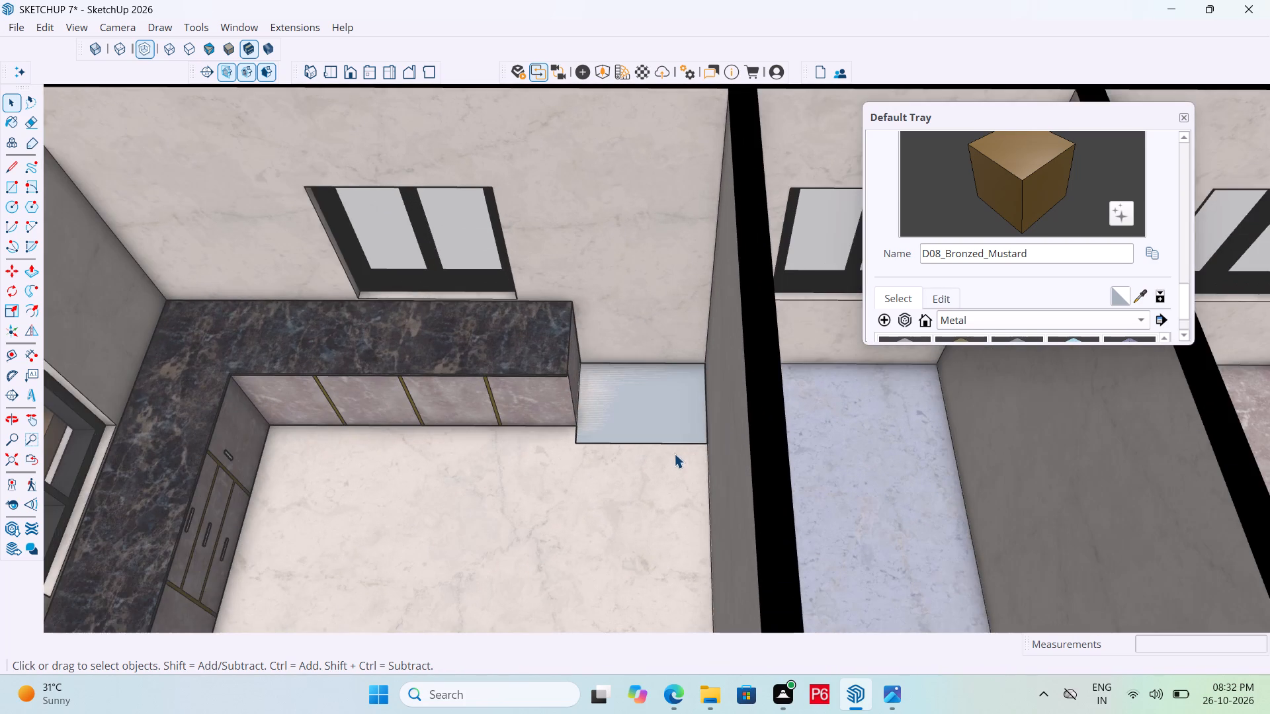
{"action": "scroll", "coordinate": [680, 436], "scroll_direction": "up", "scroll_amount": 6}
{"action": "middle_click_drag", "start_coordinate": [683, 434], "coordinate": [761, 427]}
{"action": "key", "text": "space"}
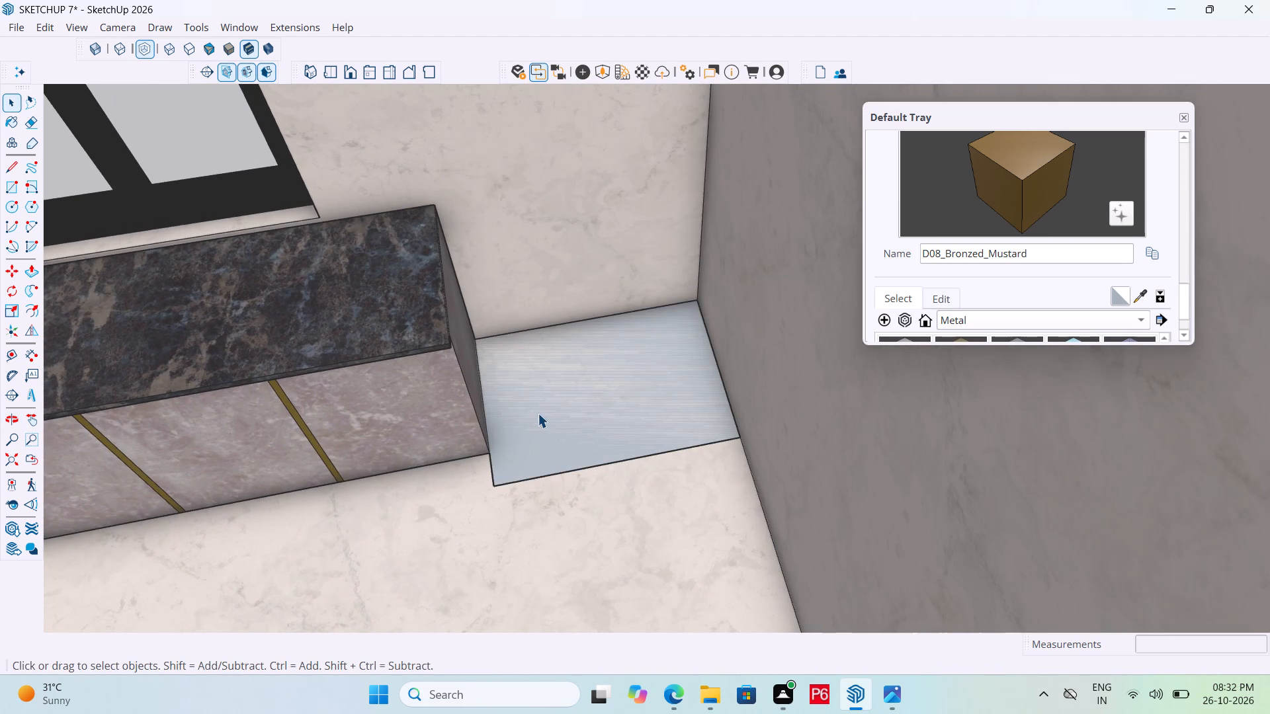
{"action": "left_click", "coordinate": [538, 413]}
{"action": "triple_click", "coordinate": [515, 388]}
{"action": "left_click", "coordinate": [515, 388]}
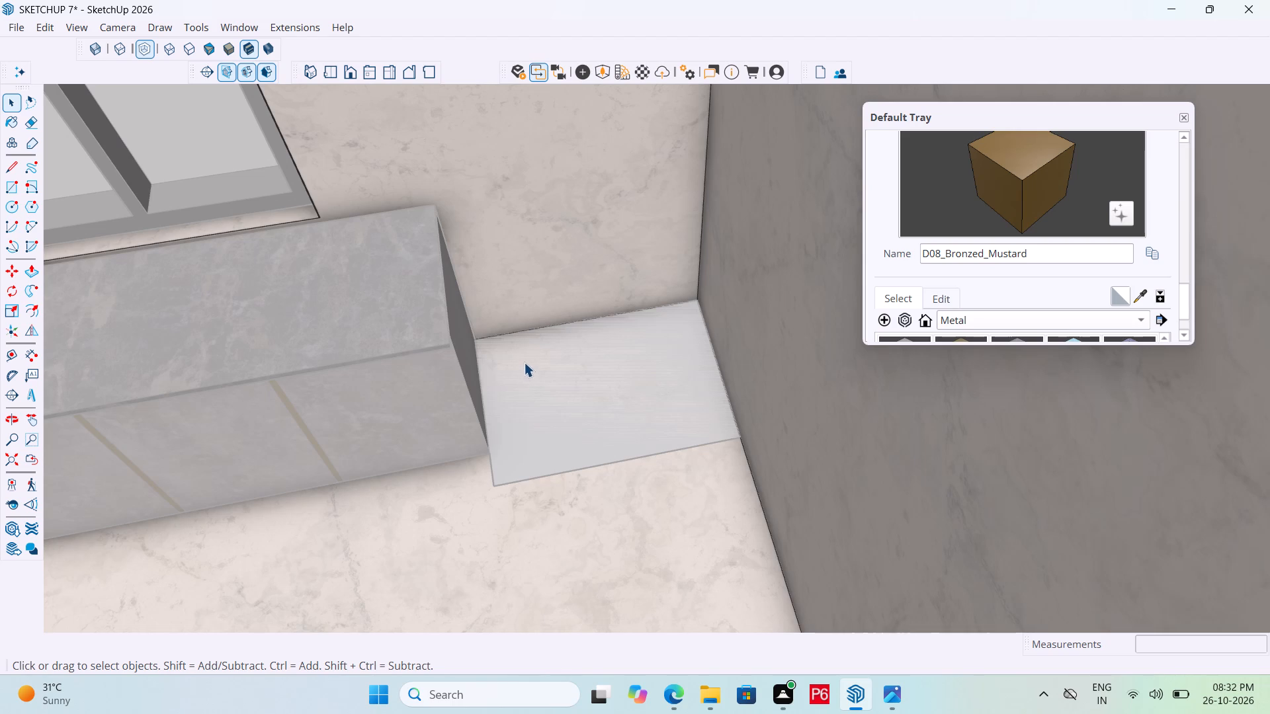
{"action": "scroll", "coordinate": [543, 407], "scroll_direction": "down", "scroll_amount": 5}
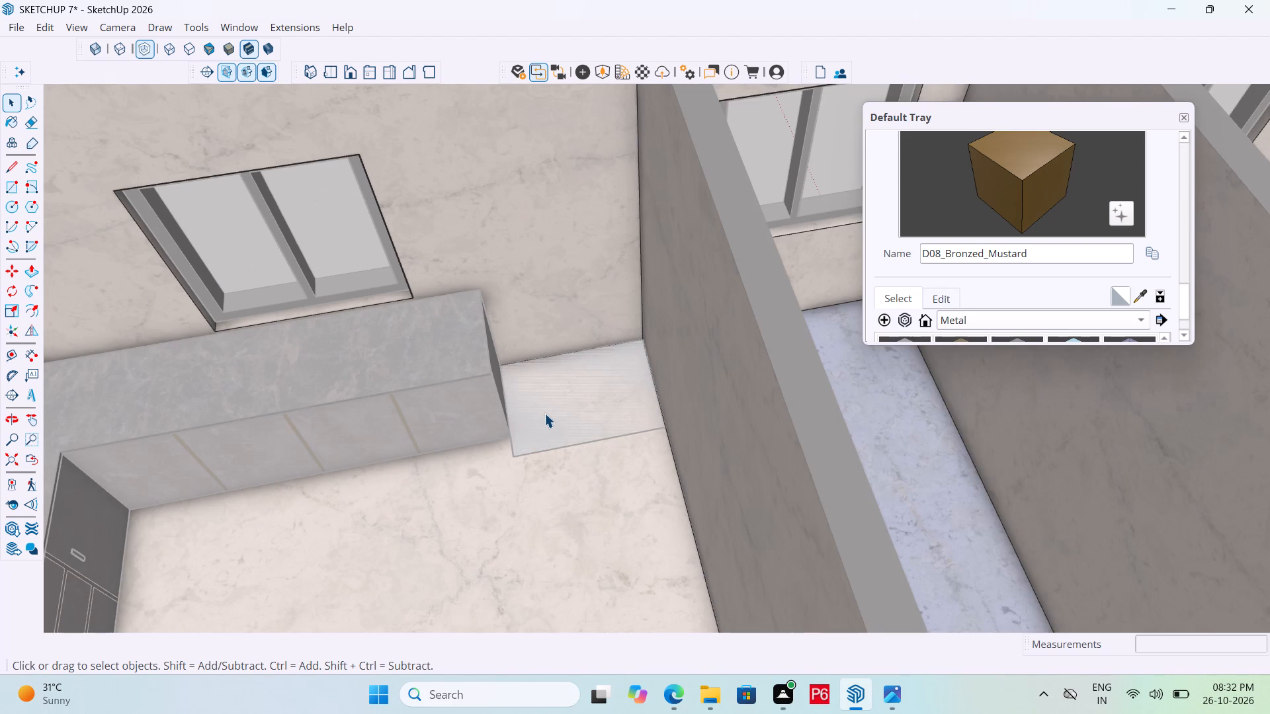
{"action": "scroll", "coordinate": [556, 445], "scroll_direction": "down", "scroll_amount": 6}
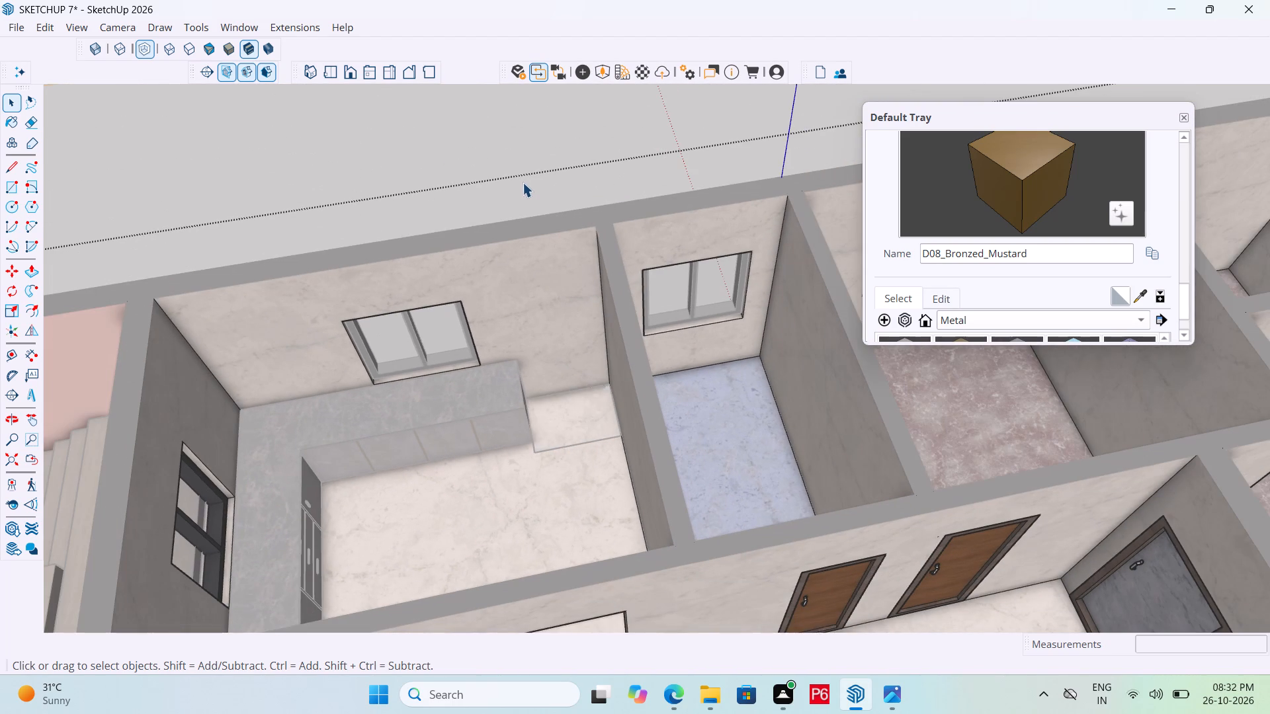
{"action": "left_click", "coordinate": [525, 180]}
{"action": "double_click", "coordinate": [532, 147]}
Save the model again.
{"action": "key", "text": "ctrl+s"}
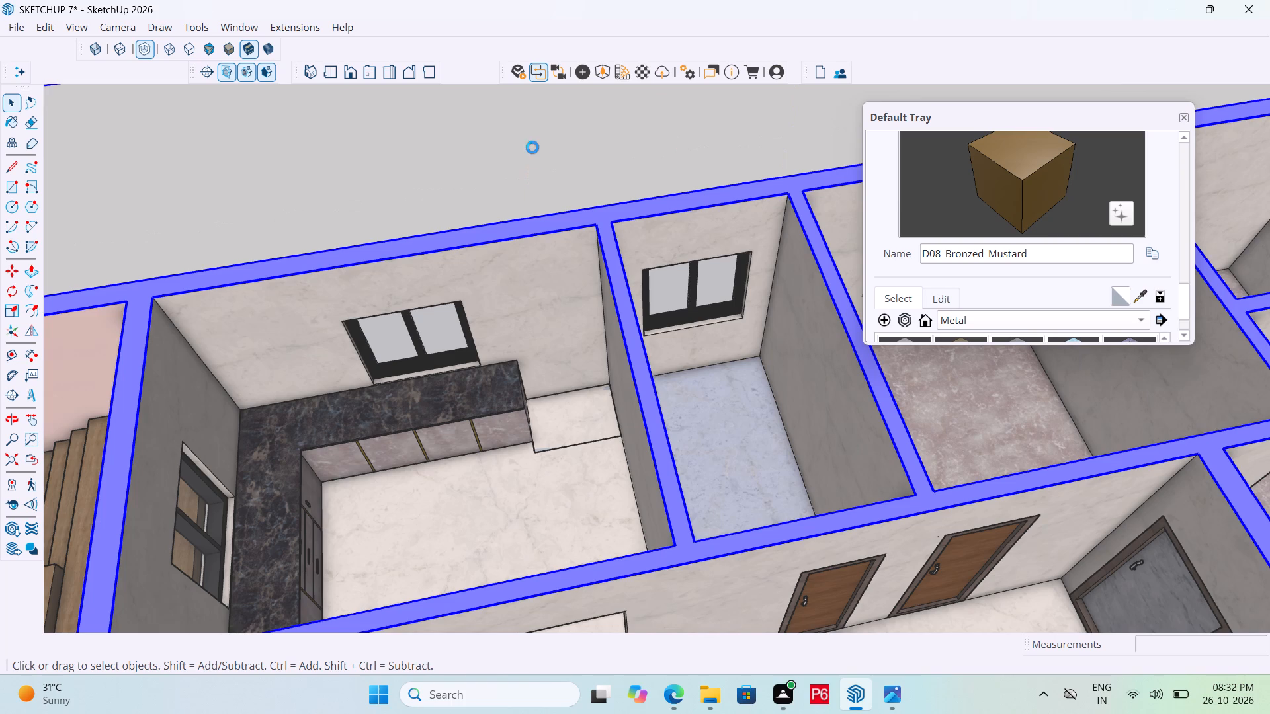
{"action": "key", "text": "ctrl+s"}
{"action": "key", "text": "ctrl+s"}
{"action": "key", "text": "ctrl+s"}
Open the kitchen counter group that contains the floor rectangle for editing.
{"action": "scroll", "coordinate": [581, 428], "scroll_direction": "up", "scroll_amount": 4}
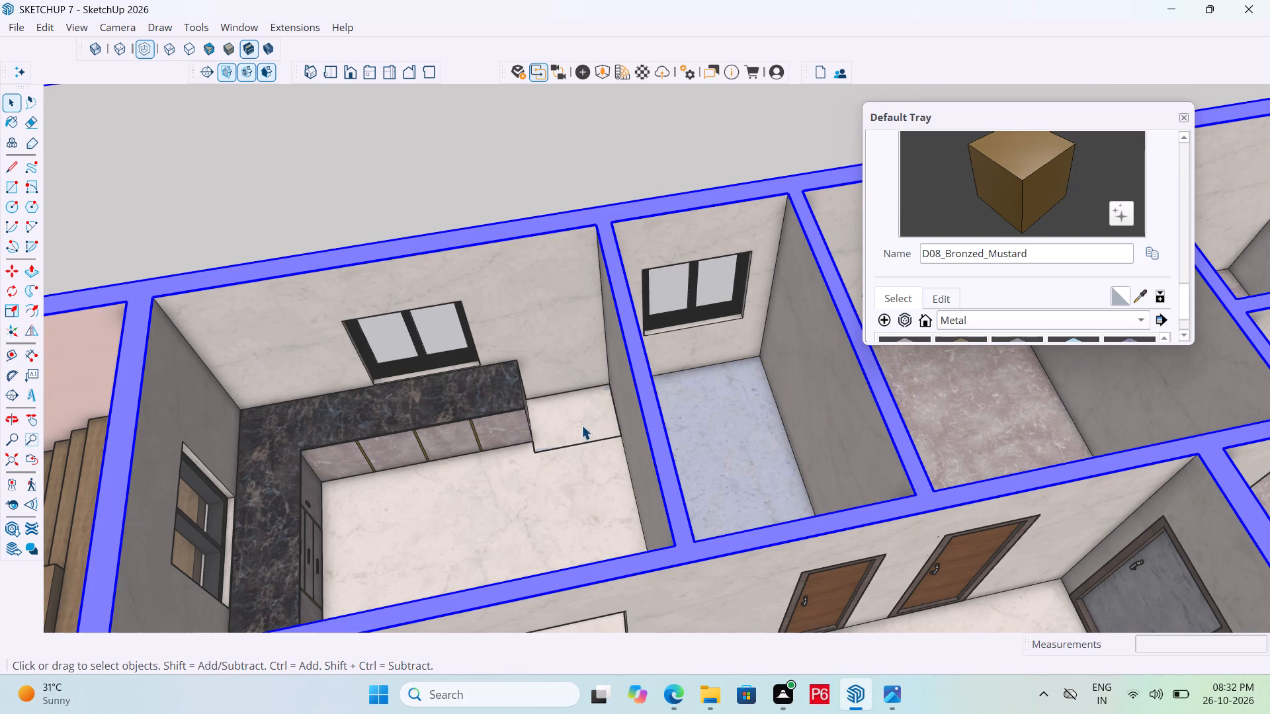
{"action": "scroll", "coordinate": [579, 424], "scroll_direction": "up", "scroll_amount": 5}
{"action": "left_click", "coordinate": [501, 441]}
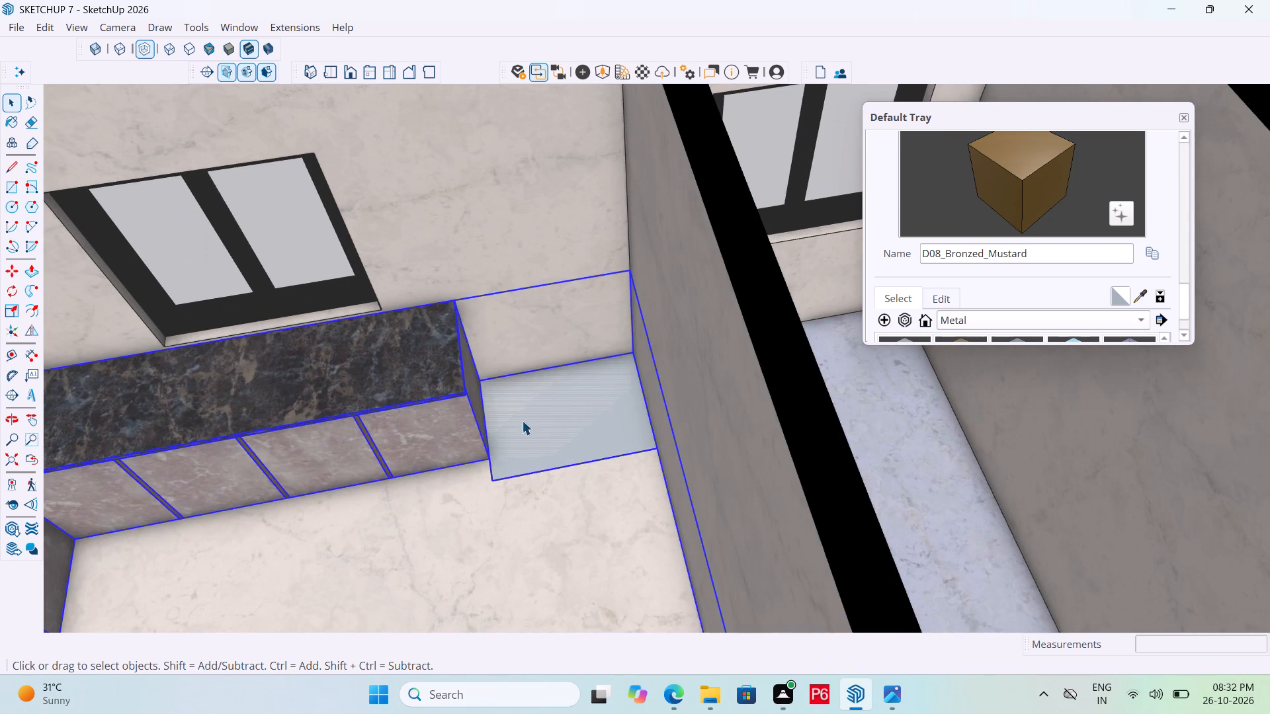
{"action": "double_click", "coordinate": [534, 413]}
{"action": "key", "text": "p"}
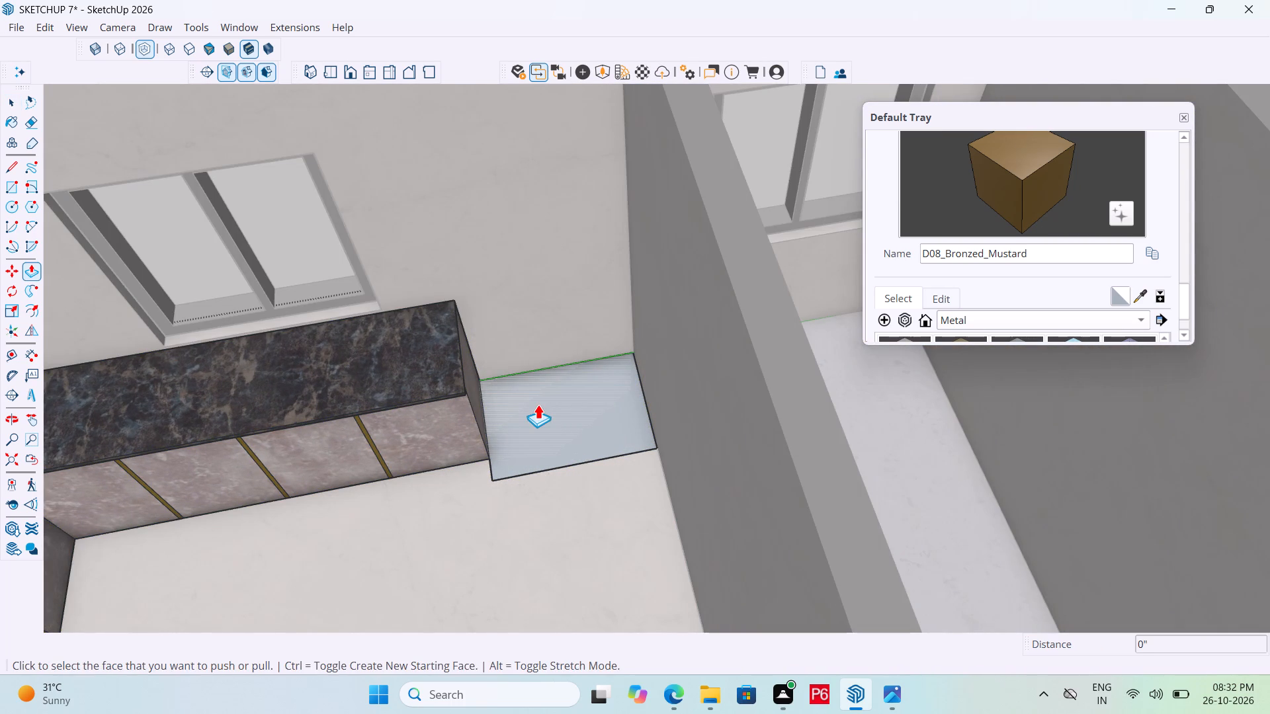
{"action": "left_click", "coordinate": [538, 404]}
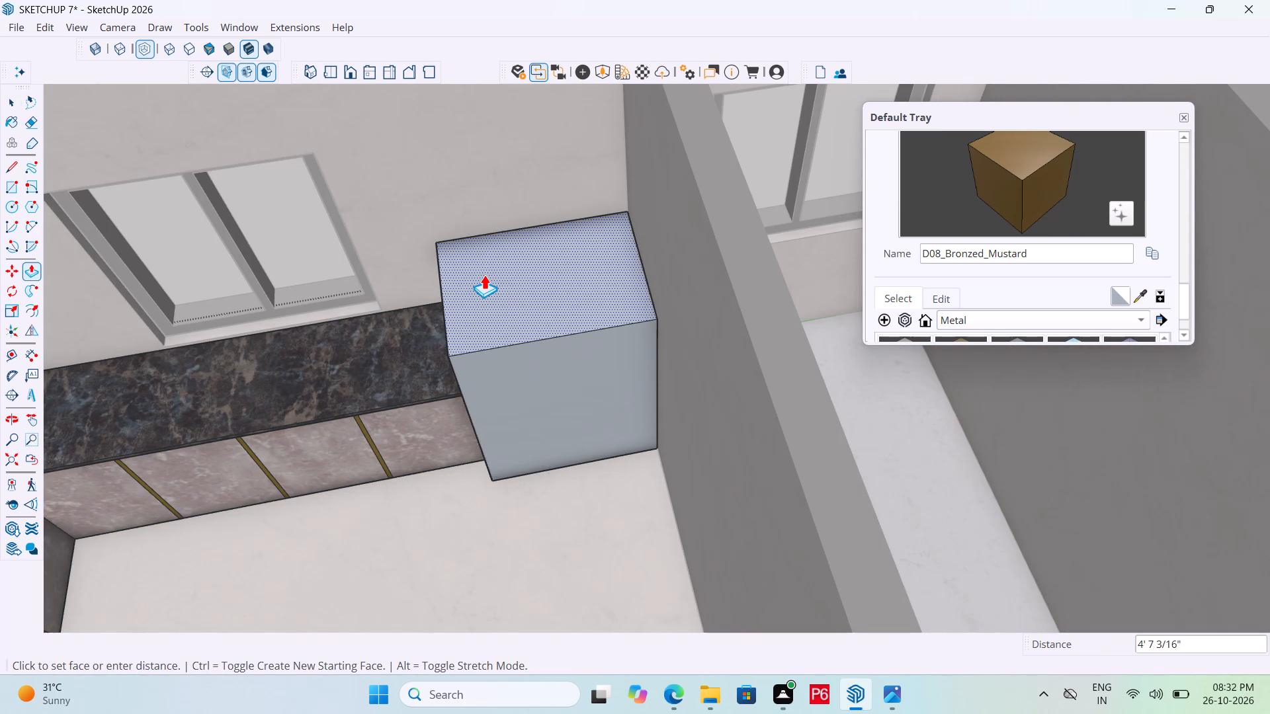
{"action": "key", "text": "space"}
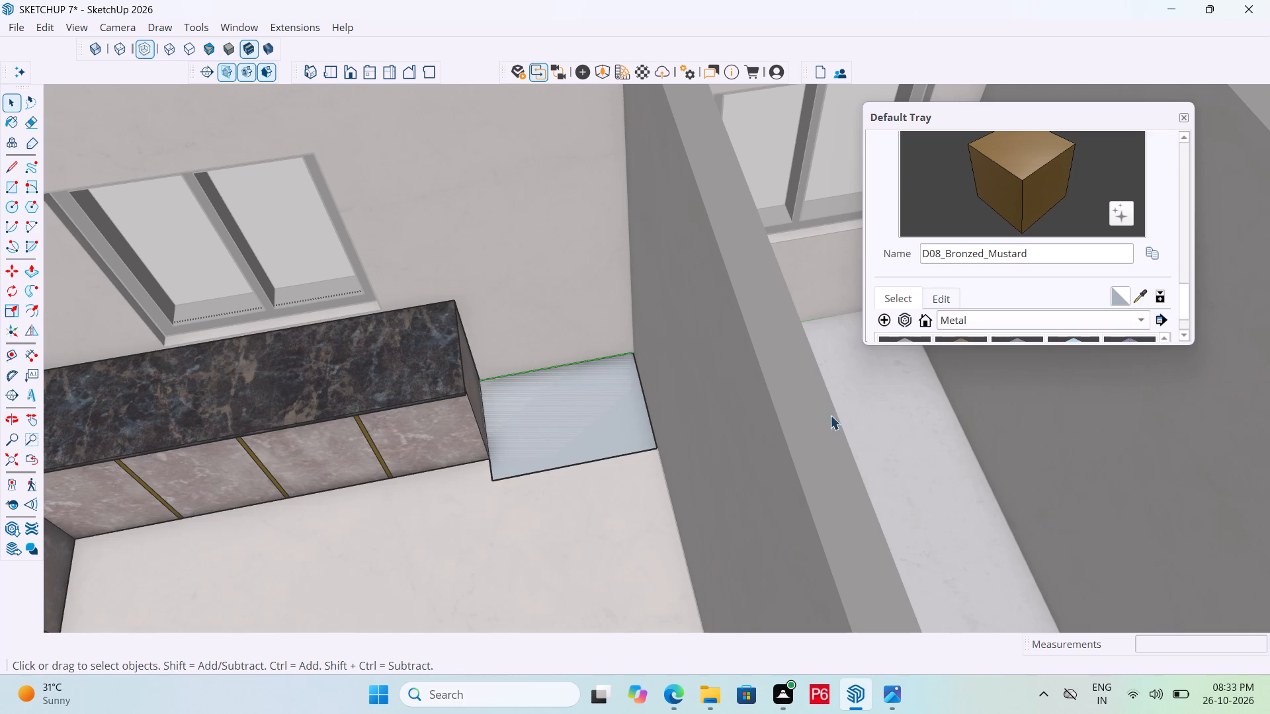
Paint the floor rectangle between the counter's end and the wall with Metal_06_1K from the Metal materials collection.
{"action": "scroll", "coordinate": [1001, 297], "scroll_direction": "down", "scroll_amount": 1}
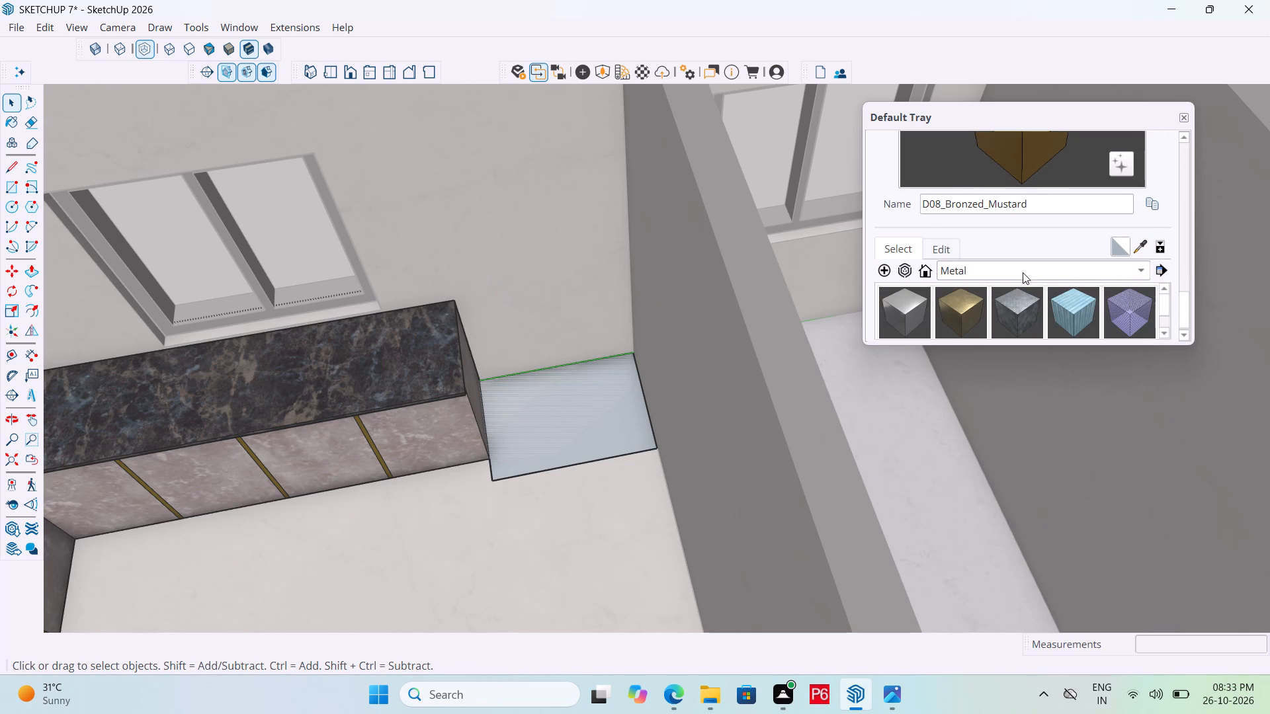
{"action": "left_click", "coordinate": [1023, 272]}
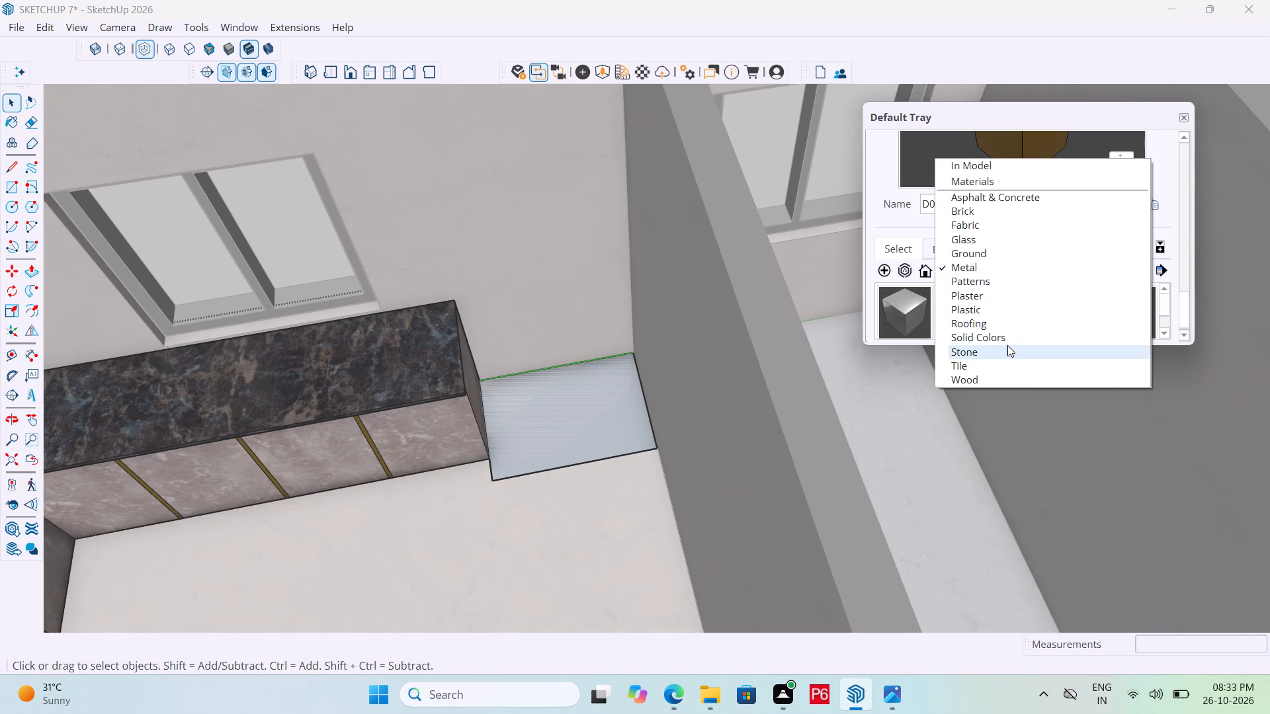
{"action": "left_click", "coordinate": [1007, 345]}
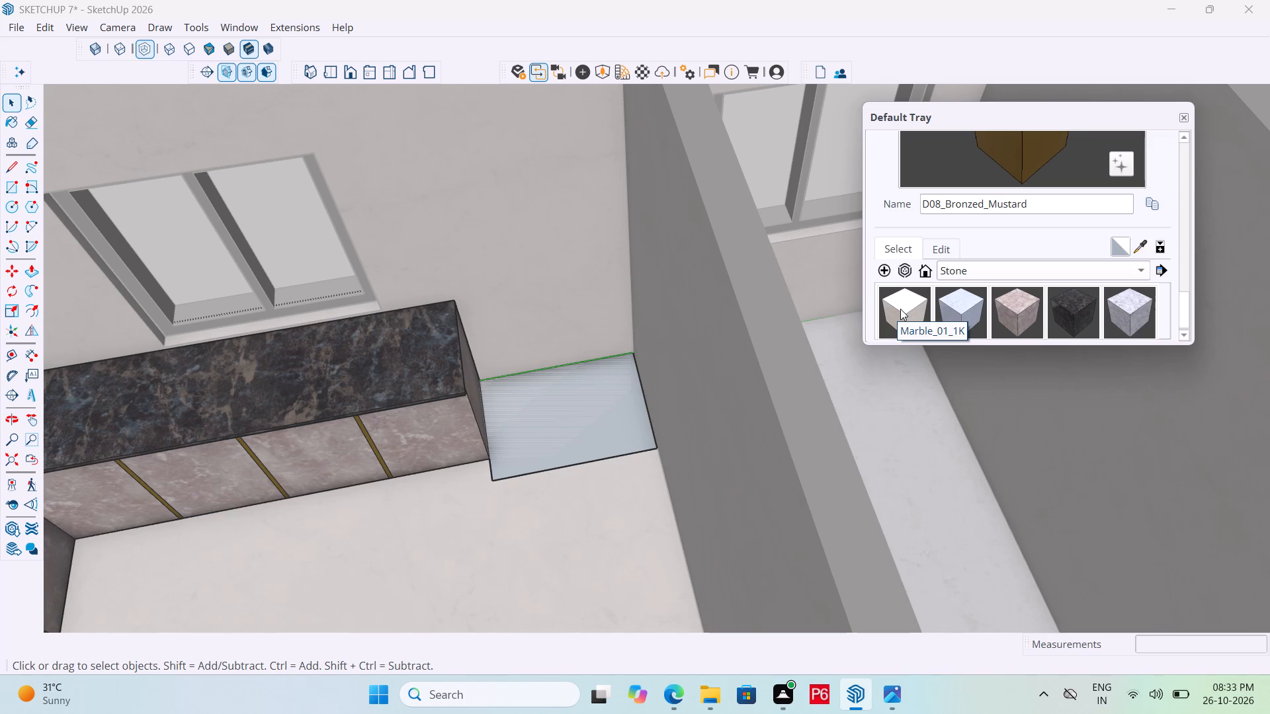
{"action": "left_click", "coordinate": [1060, 274]}
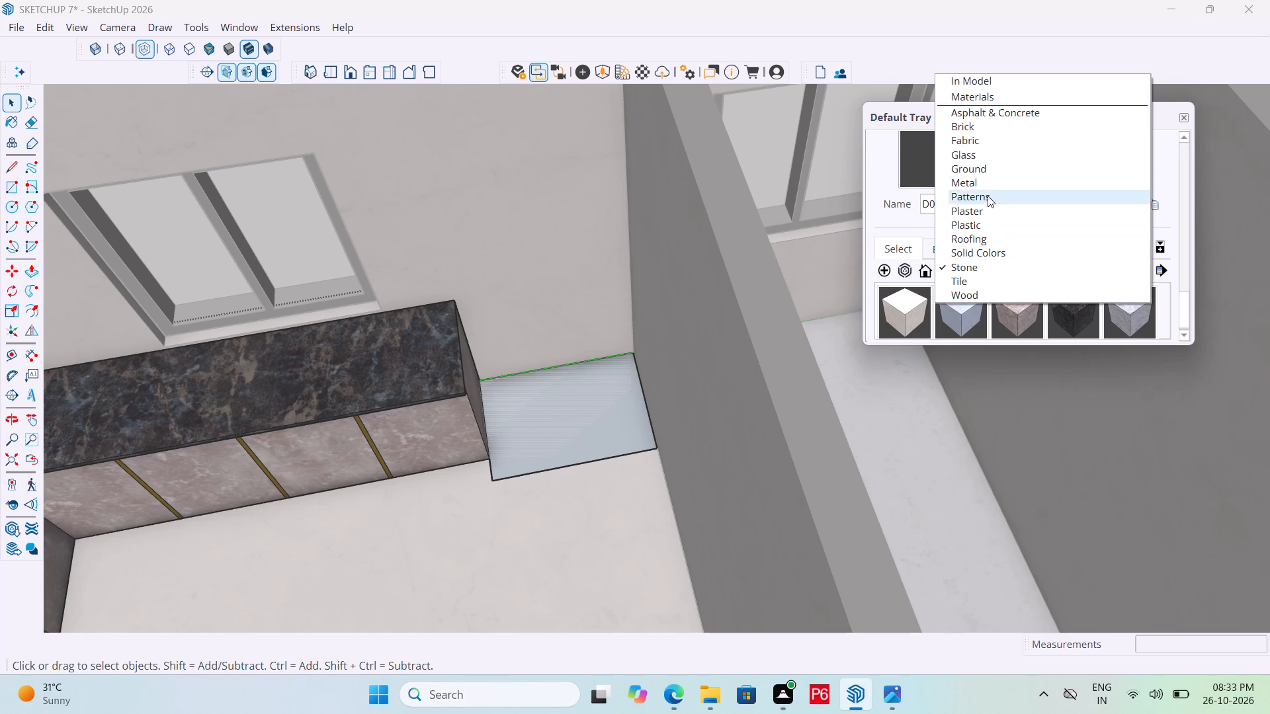
{"action": "scroll", "coordinate": [992, 159], "scroll_direction": "up", "scroll_amount": 4}
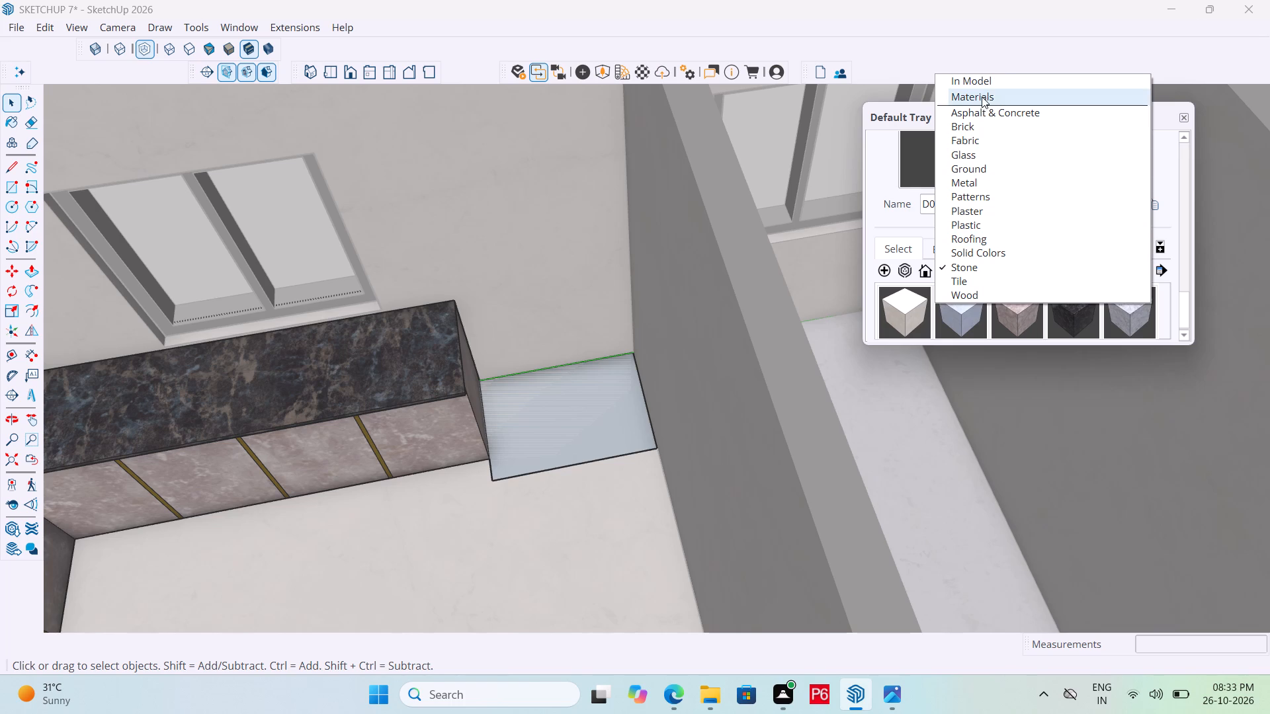
{"action": "scroll", "coordinate": [1013, 159], "scroll_direction": "down", "scroll_amount": 3}
{"action": "left_click", "coordinate": [1014, 176]}
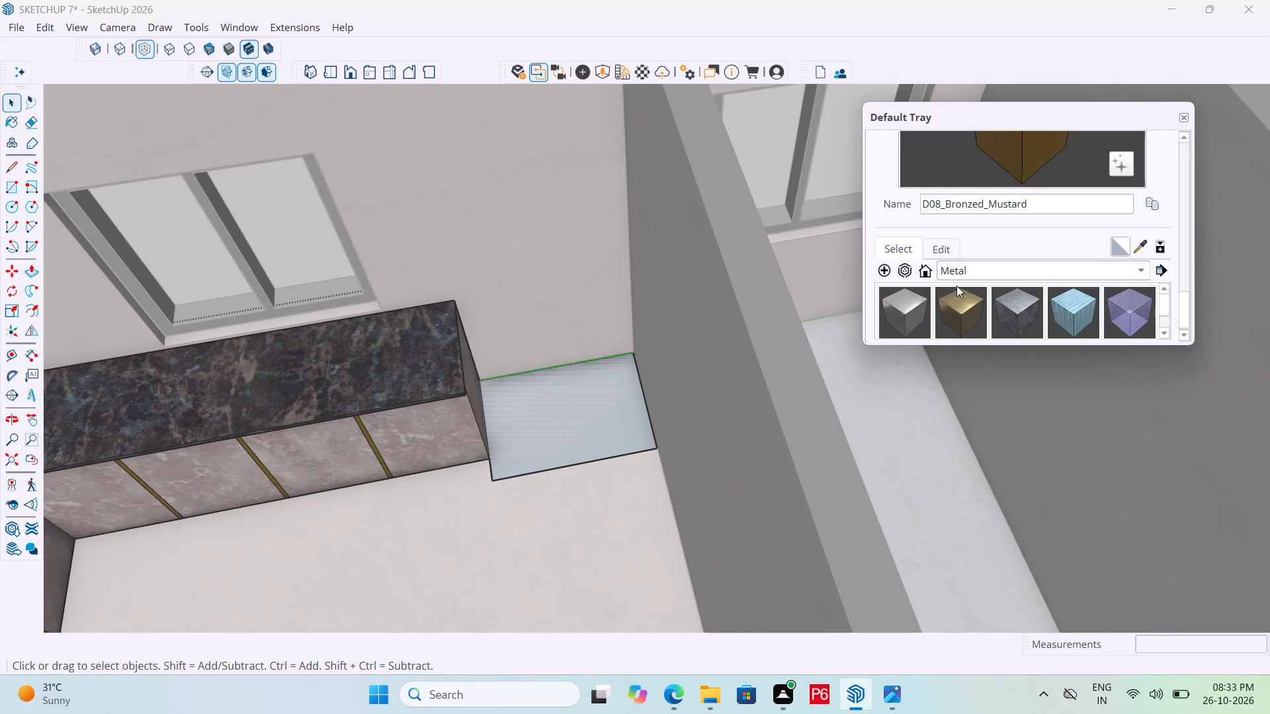
{"action": "left_click", "coordinate": [910, 313]}
{"action": "left_click", "coordinate": [571, 413]}
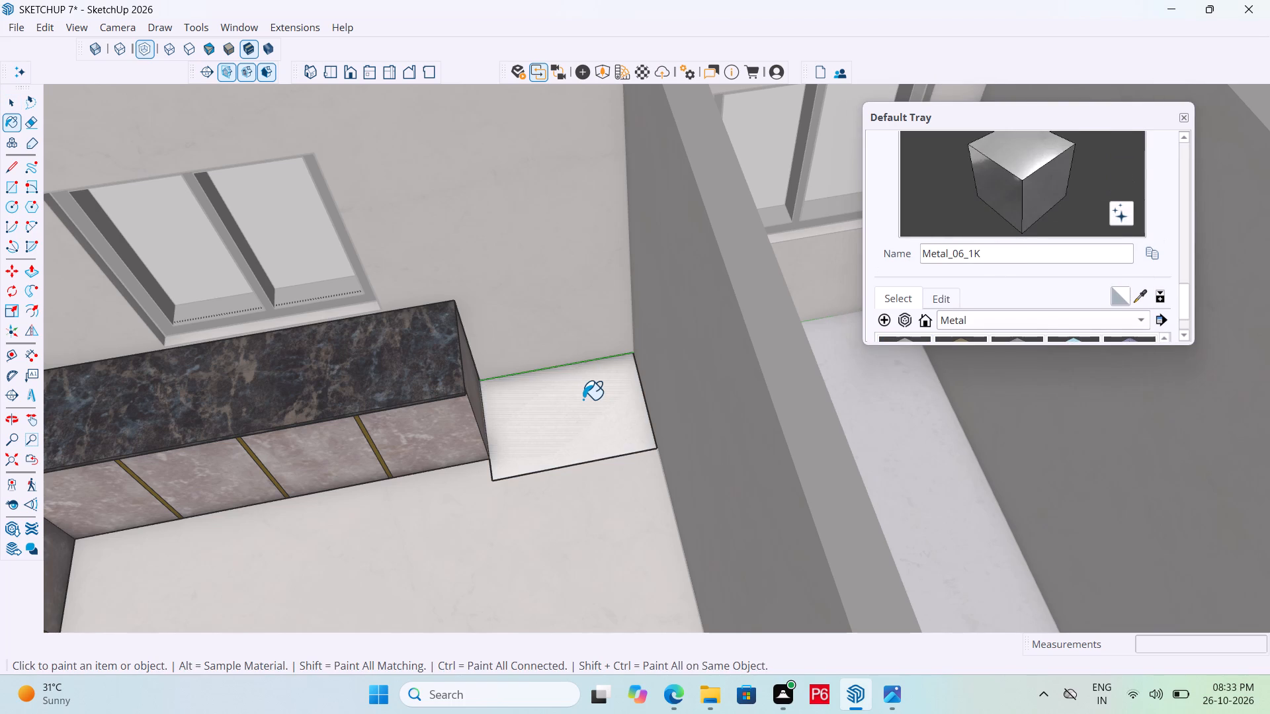
{"action": "left_click", "coordinate": [583, 399]}
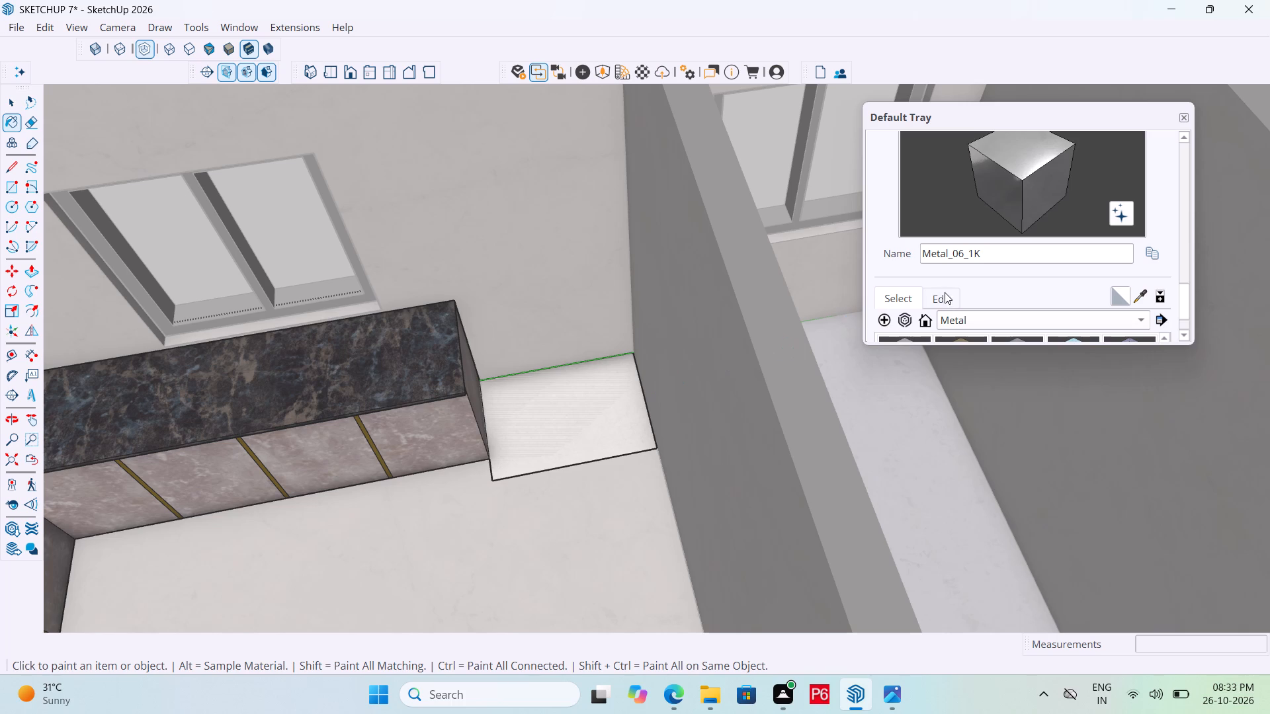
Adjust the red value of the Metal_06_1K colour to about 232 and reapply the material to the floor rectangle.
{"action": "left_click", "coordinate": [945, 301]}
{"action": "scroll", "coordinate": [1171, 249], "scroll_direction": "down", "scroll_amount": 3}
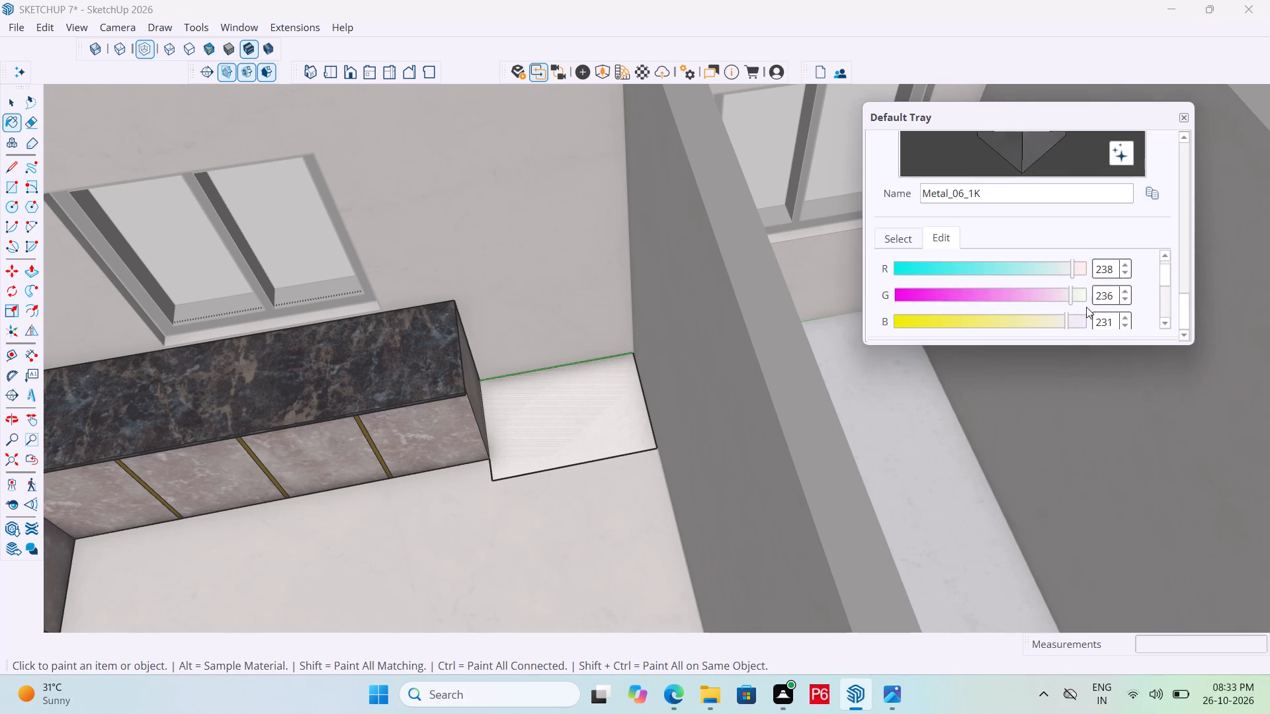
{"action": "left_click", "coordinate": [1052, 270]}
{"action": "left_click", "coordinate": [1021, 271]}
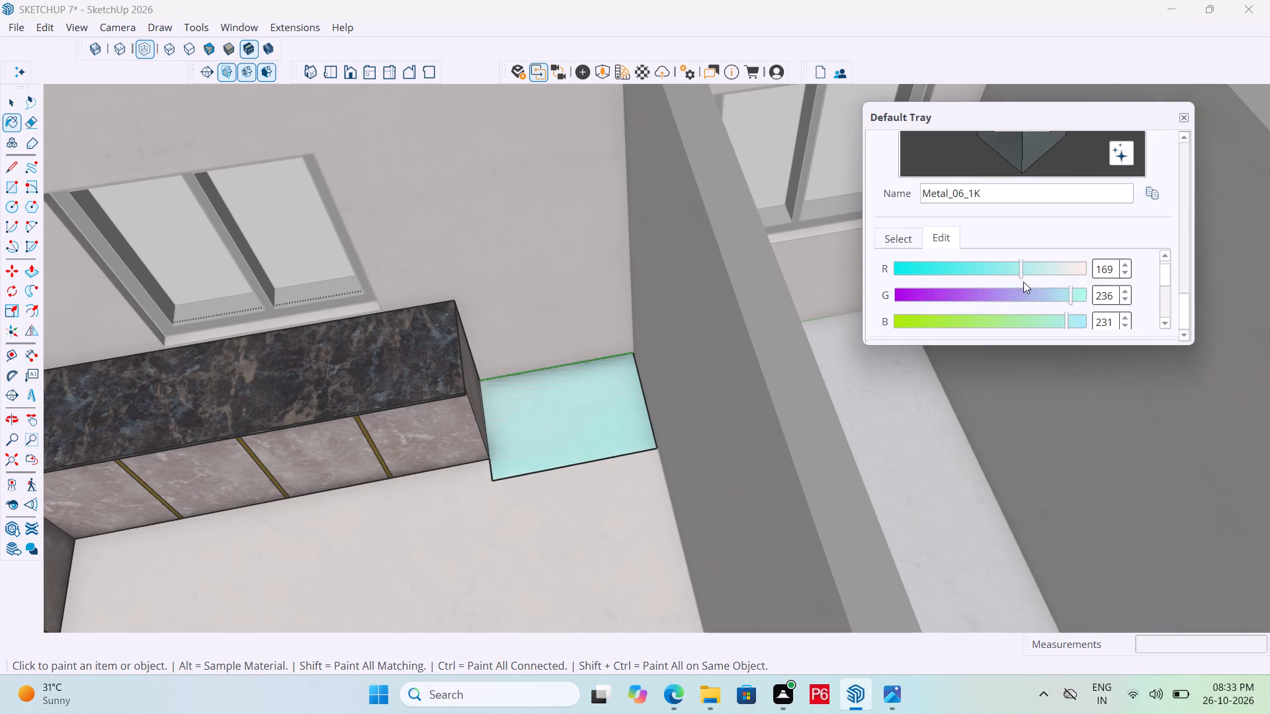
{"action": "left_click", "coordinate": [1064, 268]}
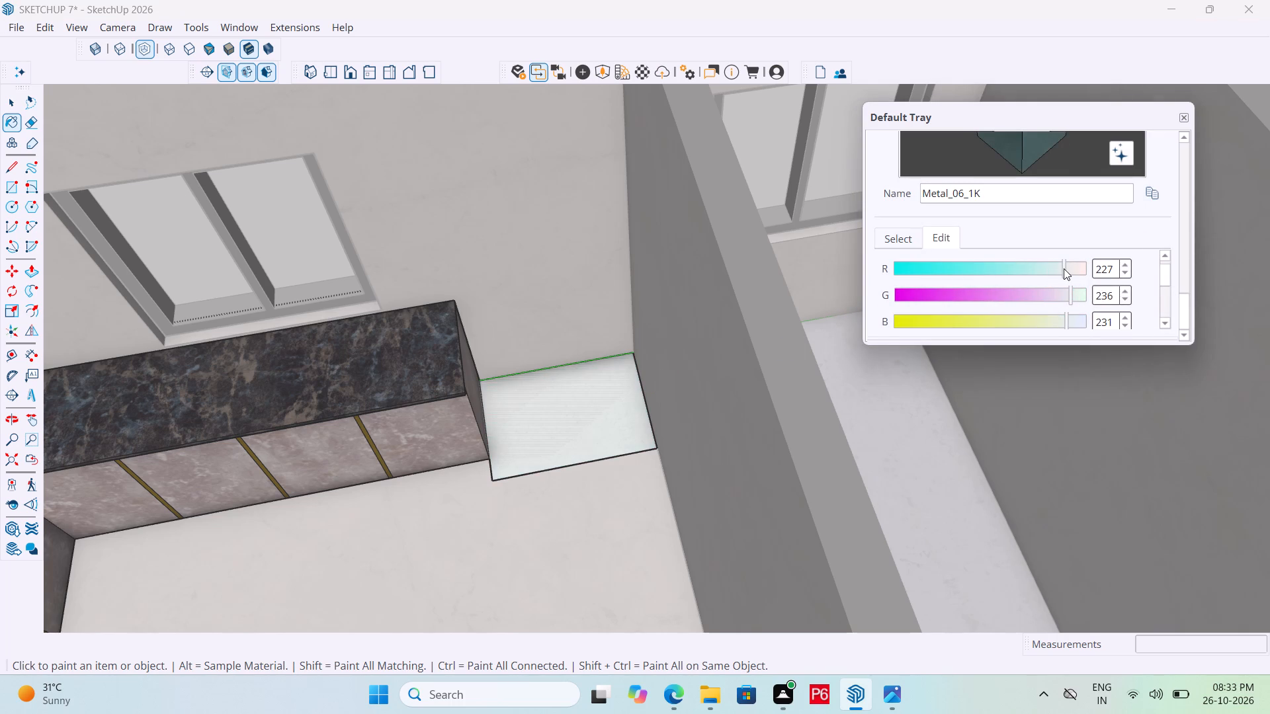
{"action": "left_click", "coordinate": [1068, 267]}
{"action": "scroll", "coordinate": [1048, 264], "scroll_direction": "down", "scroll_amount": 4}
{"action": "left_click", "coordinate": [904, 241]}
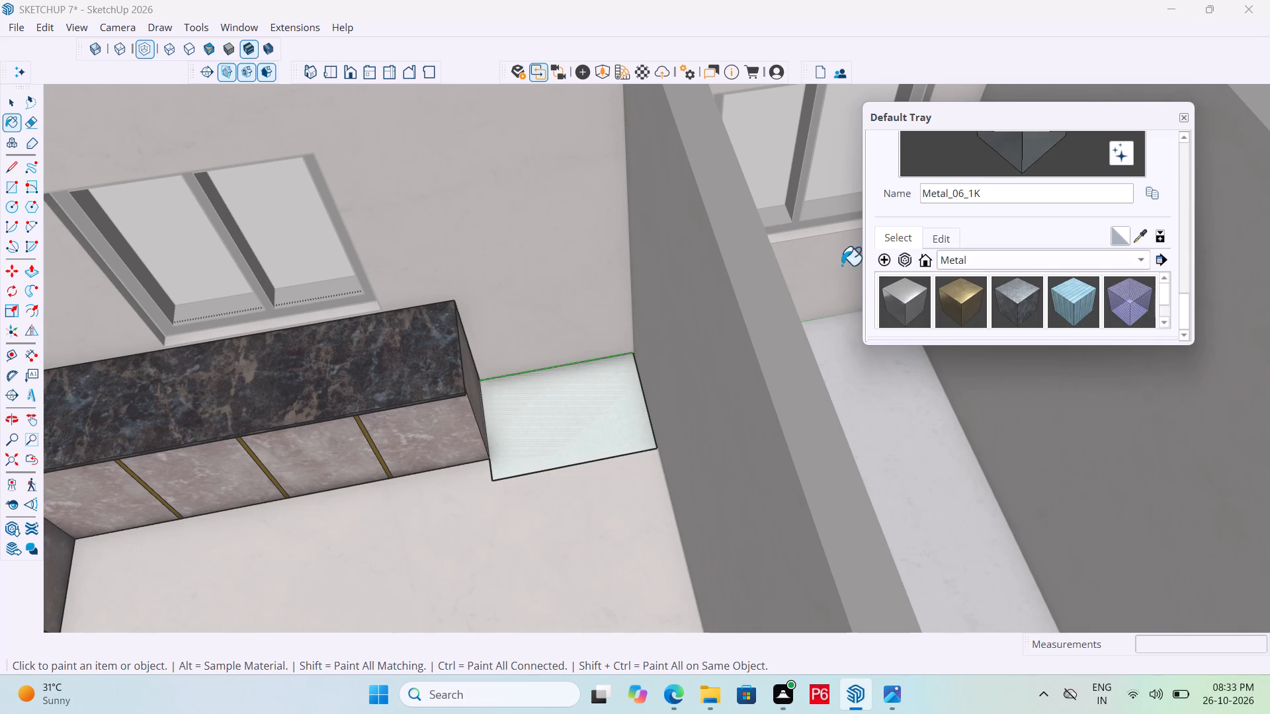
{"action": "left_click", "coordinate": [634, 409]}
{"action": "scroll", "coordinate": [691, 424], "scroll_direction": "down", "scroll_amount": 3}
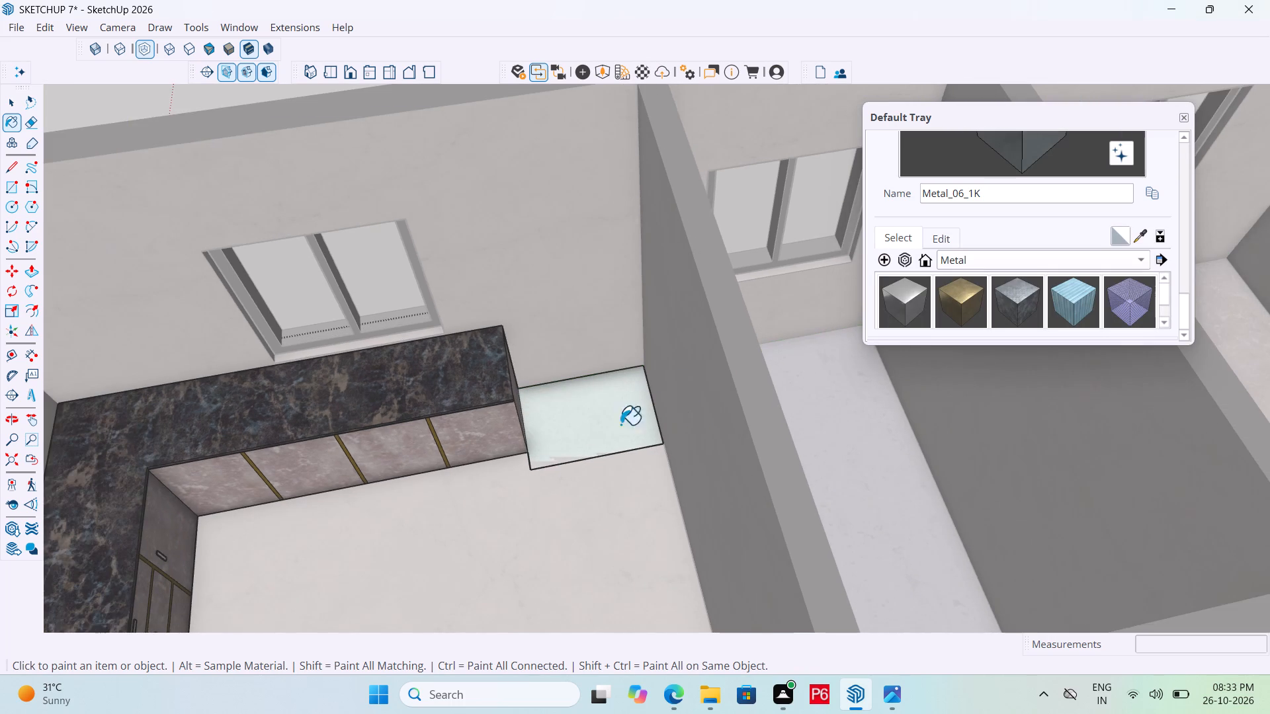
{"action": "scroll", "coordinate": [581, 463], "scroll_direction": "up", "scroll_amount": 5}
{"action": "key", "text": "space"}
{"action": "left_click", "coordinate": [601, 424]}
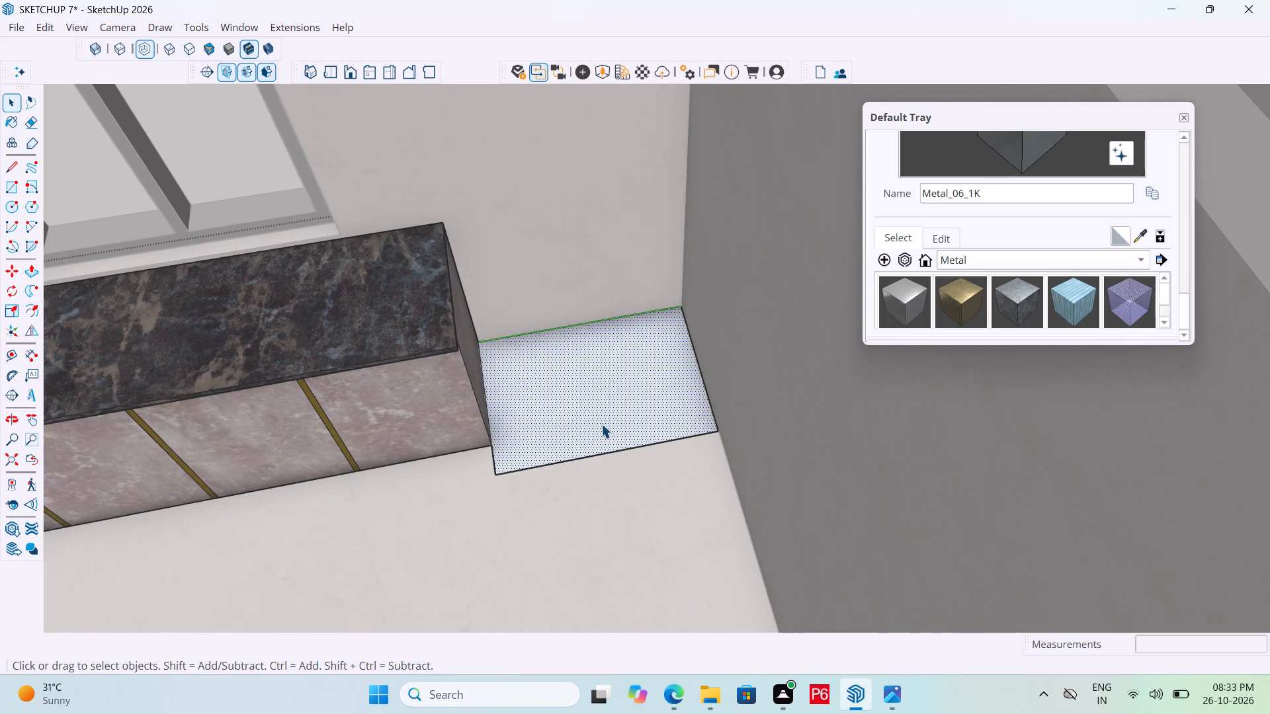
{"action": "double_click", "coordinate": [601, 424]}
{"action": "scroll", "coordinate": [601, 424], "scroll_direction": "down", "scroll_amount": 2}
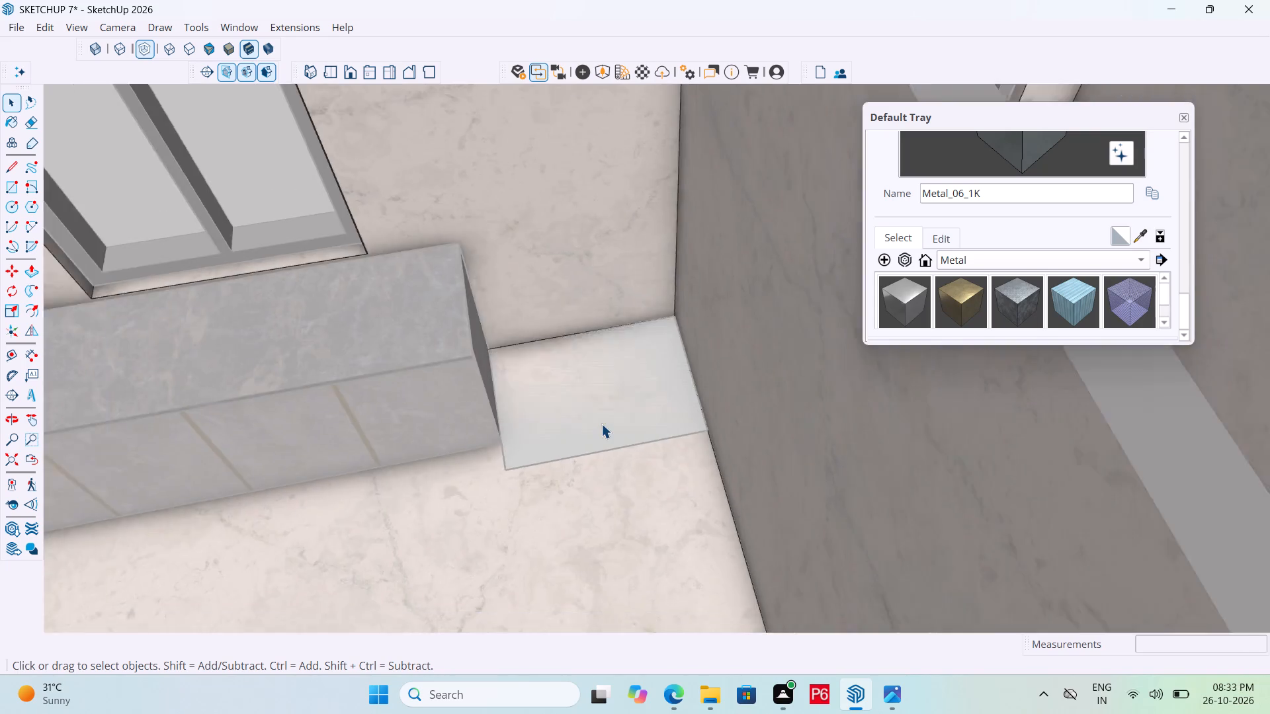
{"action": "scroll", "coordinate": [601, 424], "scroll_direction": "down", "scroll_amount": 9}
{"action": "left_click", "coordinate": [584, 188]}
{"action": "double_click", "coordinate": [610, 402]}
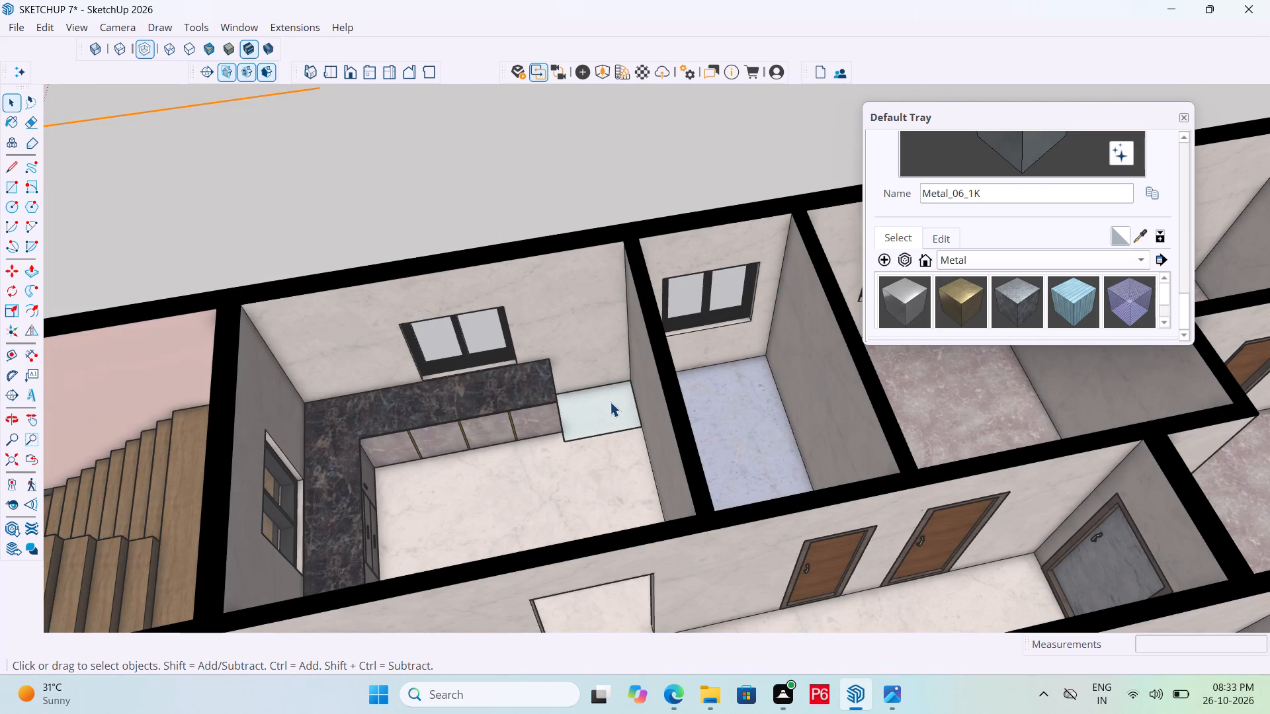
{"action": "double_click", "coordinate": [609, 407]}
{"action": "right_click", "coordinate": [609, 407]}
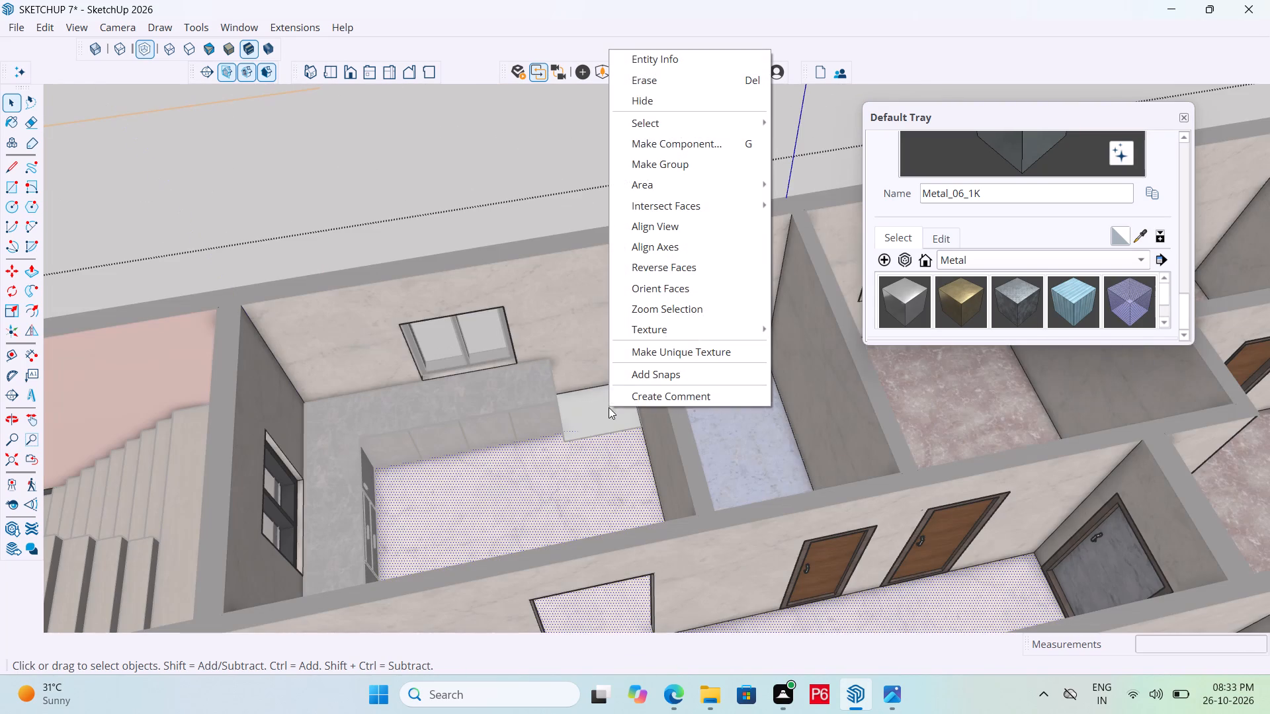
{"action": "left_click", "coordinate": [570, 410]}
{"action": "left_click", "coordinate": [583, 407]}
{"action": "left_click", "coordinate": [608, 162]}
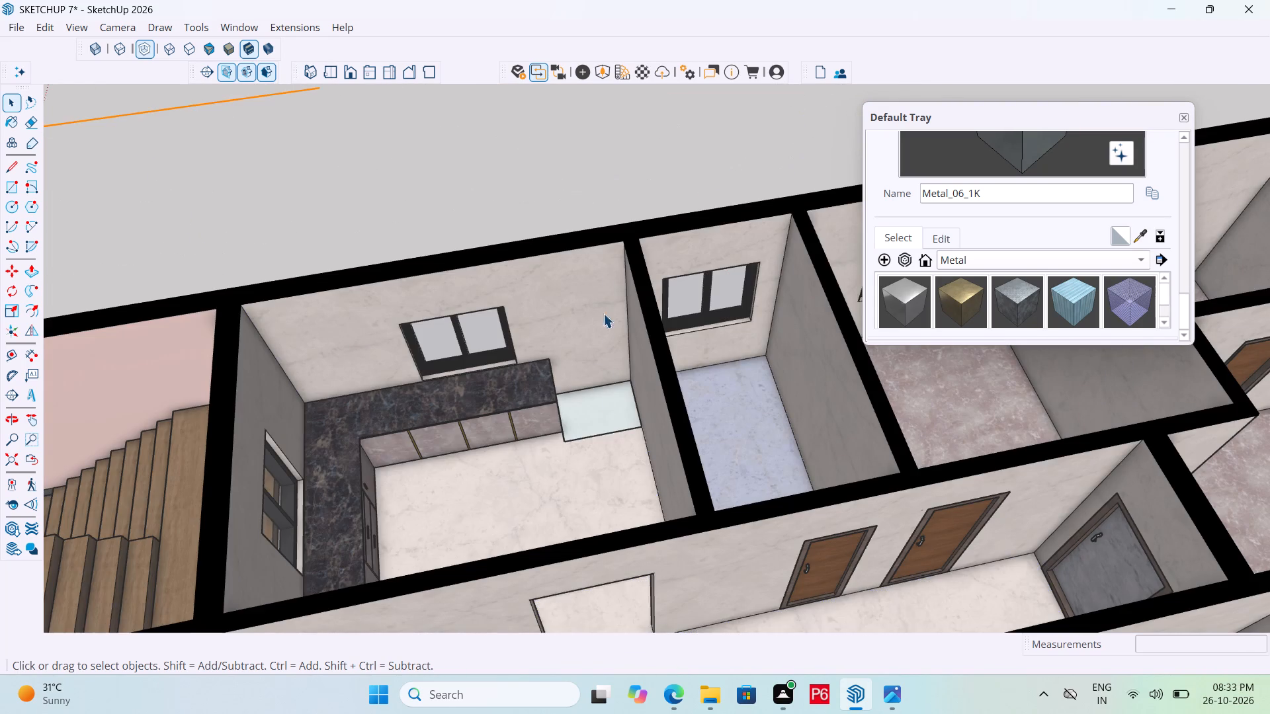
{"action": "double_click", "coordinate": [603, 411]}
Push/Pull the floor rectangle beside the counter's end upward by 7' to form a tall block.
{"action": "left_click", "coordinate": [605, 407]}
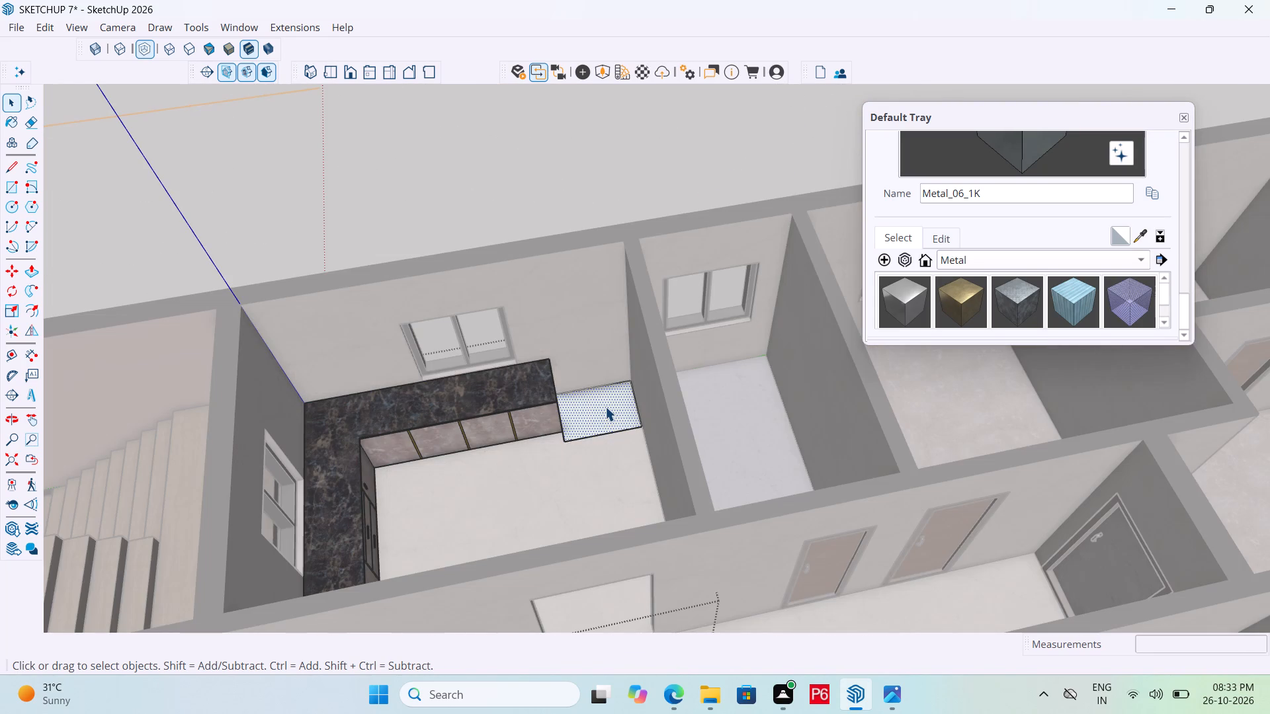
{"action": "key", "text": "p"}
{"action": "left_click", "coordinate": [605, 407]}
{"action": "middle_click_drag", "start_coordinate": [640, 344], "coordinate": [683, 217]}
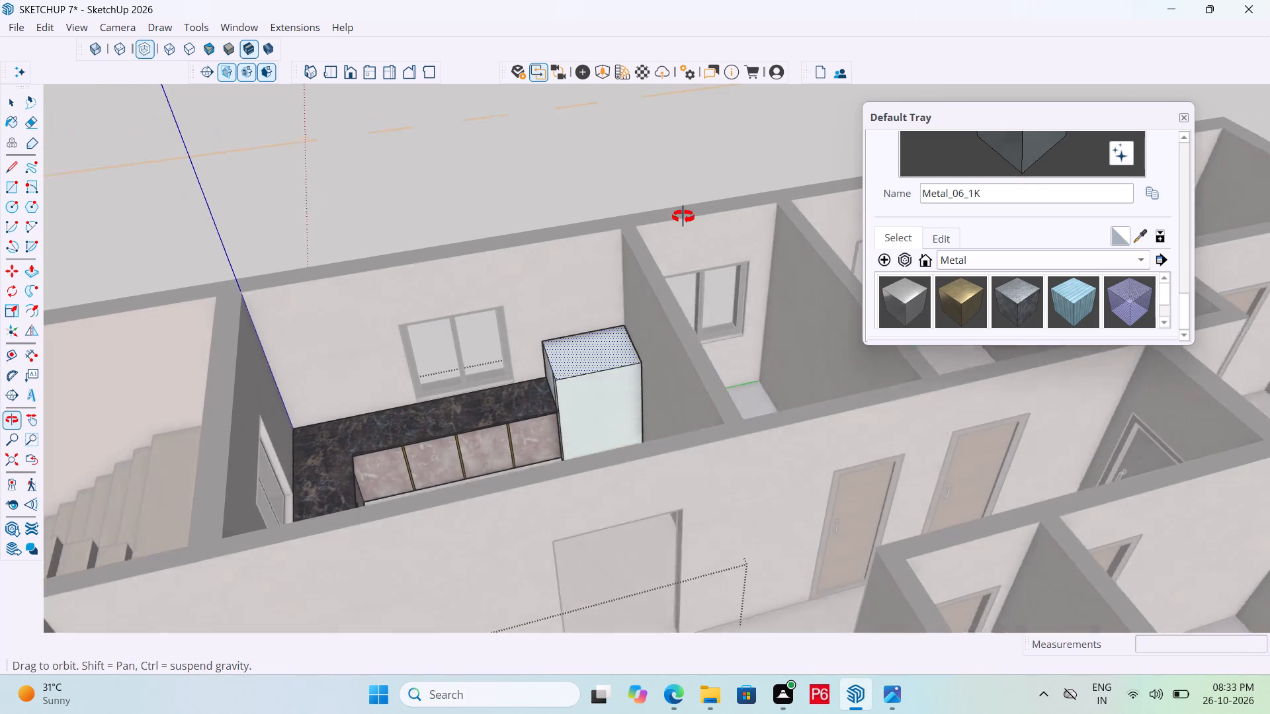
{"action": "middle_click_drag", "start_coordinate": [683, 217], "coordinate": [679, 219]}
{"action": "type", "text": "7'"}
{"action": "key", "text": "Return"}
Erase the extra vertical edge on the tall block's side face above the countertop.
{"action": "middle_click_drag", "start_coordinate": [645, 325], "coordinate": [757, 377]}
{"action": "scroll", "coordinate": [756, 378], "scroll_direction": "up", "scroll_amount": 1}
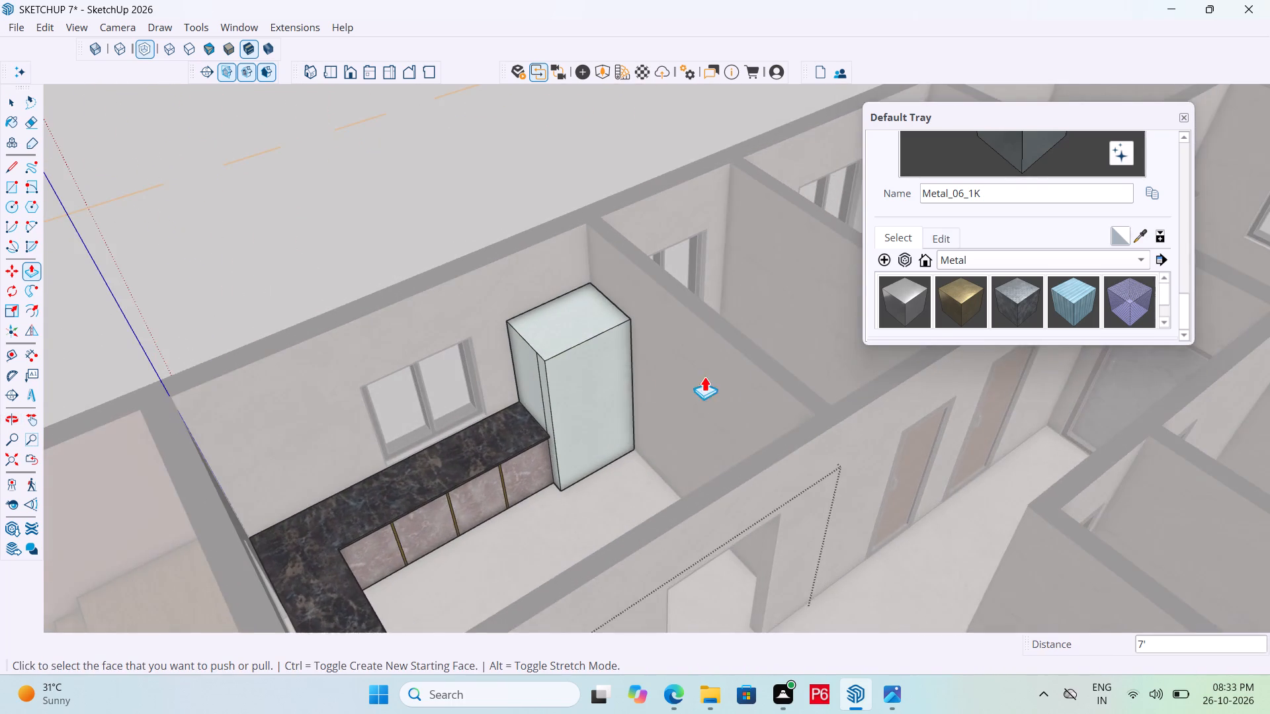
{"action": "scroll", "coordinate": [593, 376], "scroll_direction": "up", "scroll_amount": 5}
{"action": "middle_click_drag", "start_coordinate": [497, 386], "coordinate": [533, 368]}
{"action": "scroll", "coordinate": [533, 368], "scroll_direction": "up", "scroll_amount": 1}
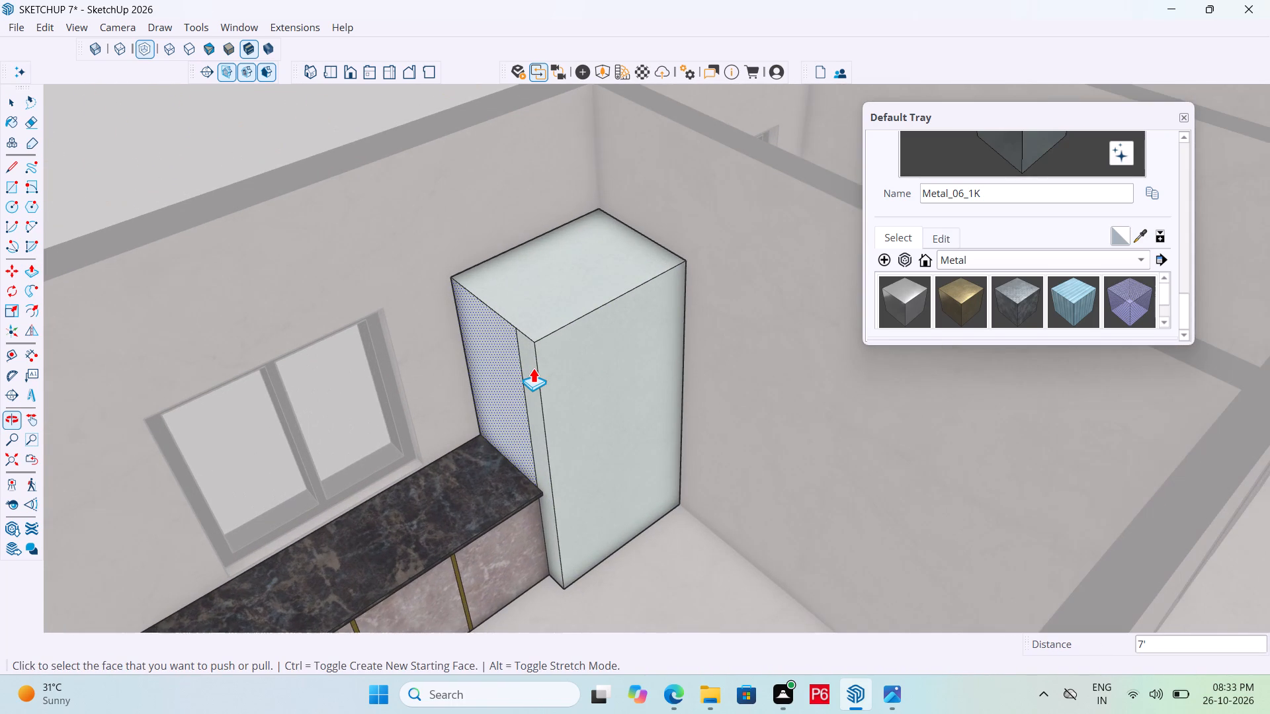
{"action": "key", "text": "e"}
{"action": "left_click_drag", "start_coordinate": [526, 372], "coordinate": [523, 354]}
{"action": "double_click", "coordinate": [517, 351]}
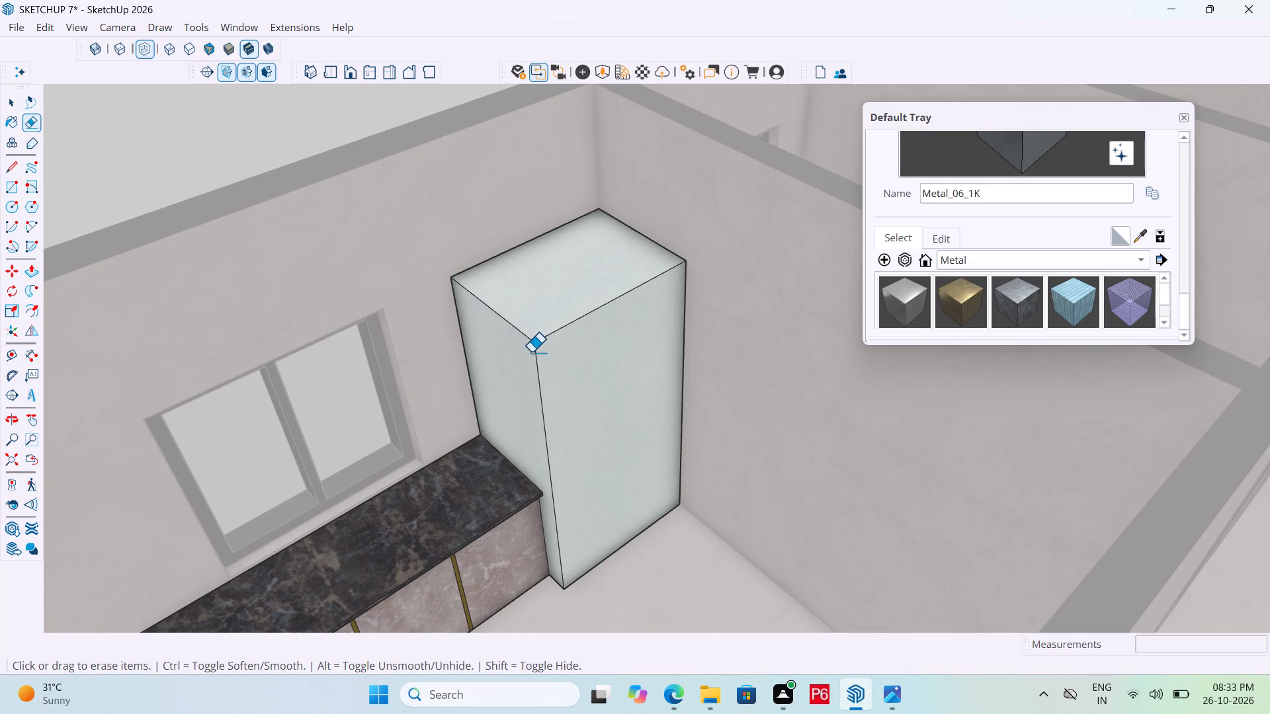
Save the model with the tall block.
{"action": "key", "text": "ctrl+s"}
{"action": "key", "text": "ctrl+s"}
{"action": "key", "text": "ctrl+s"}
{"action": "key", "text": "ctrl+s"}
{"action": "key", "text": "ctrl+s"}
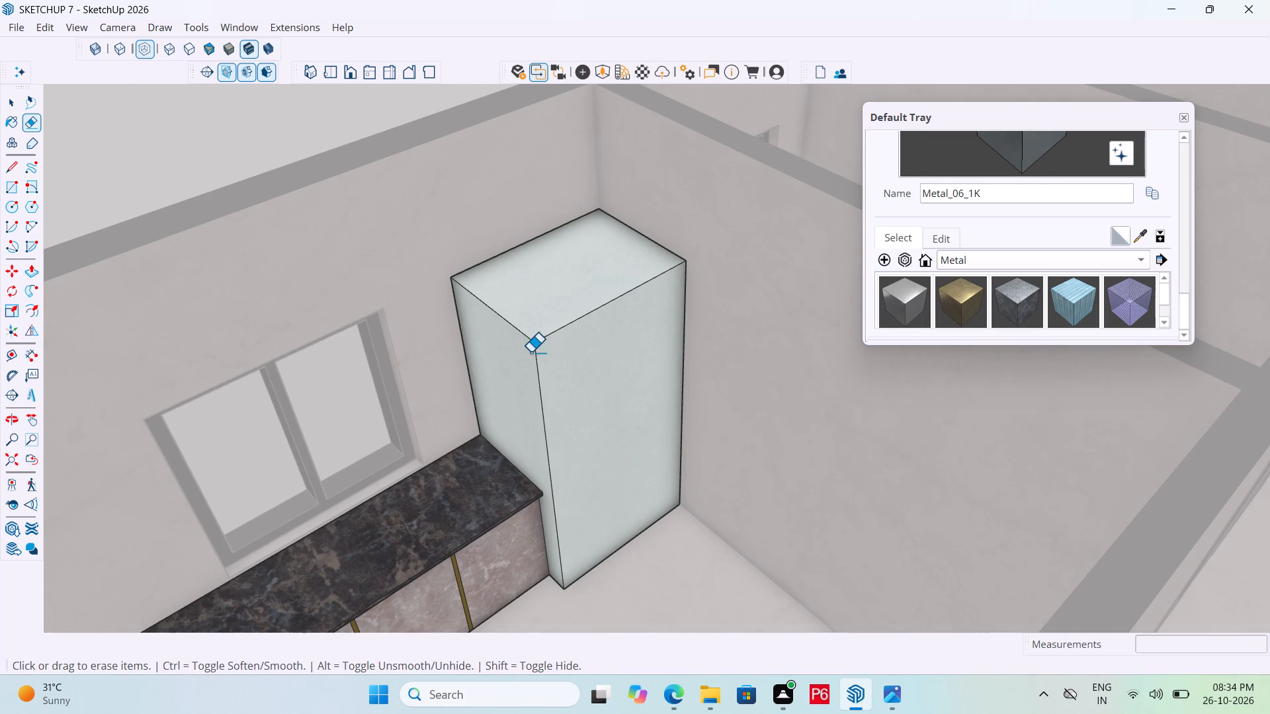
{"action": "key", "text": "ctrl+s"}
{"action": "key", "text": "ctrl+s"}
Push/Pull the tall block's front face outward about 2 1/8" as a new starting face to form a front panel.
{"action": "middle_click_drag", "start_coordinate": [616, 377], "coordinate": [405, 401]}
{"action": "scroll", "coordinate": [588, 417], "scroll_direction": "down", "scroll_amount": 4}
{"action": "middle_click_drag", "start_coordinate": [570, 425], "coordinate": [853, 407]}
{"action": "scroll", "coordinate": [853, 407], "scroll_direction": "up", "scroll_amount": 1}
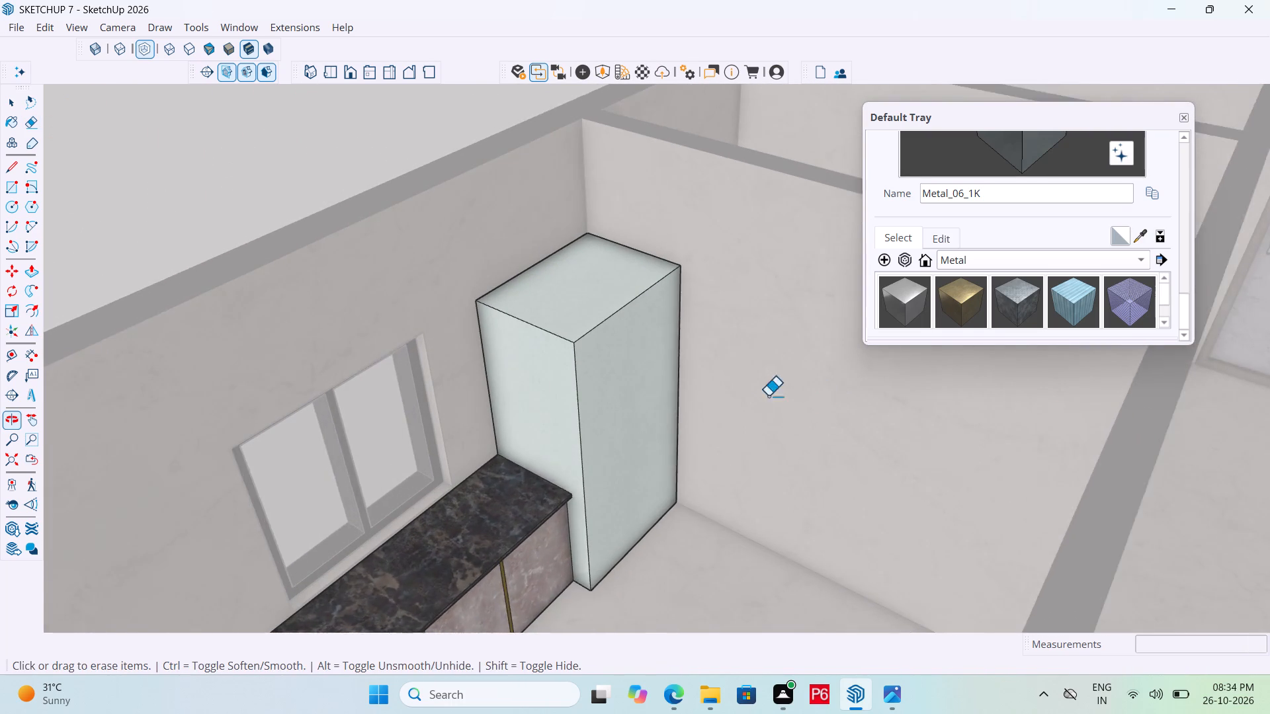
{"action": "scroll", "coordinate": [768, 396], "scroll_direction": "up", "scroll_amount": 1}
{"action": "key", "text": "p"}
{"action": "left_click", "coordinate": [592, 417]}
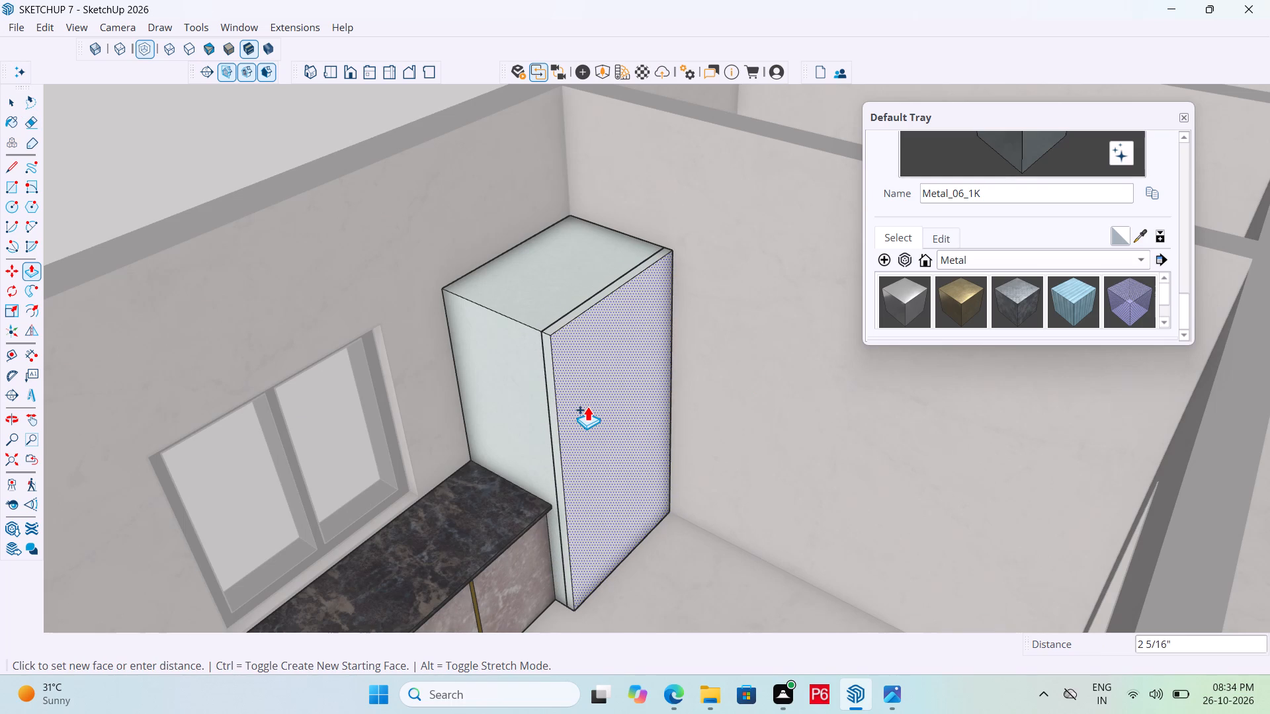
{"action": "left_click", "coordinate": [590, 402]}
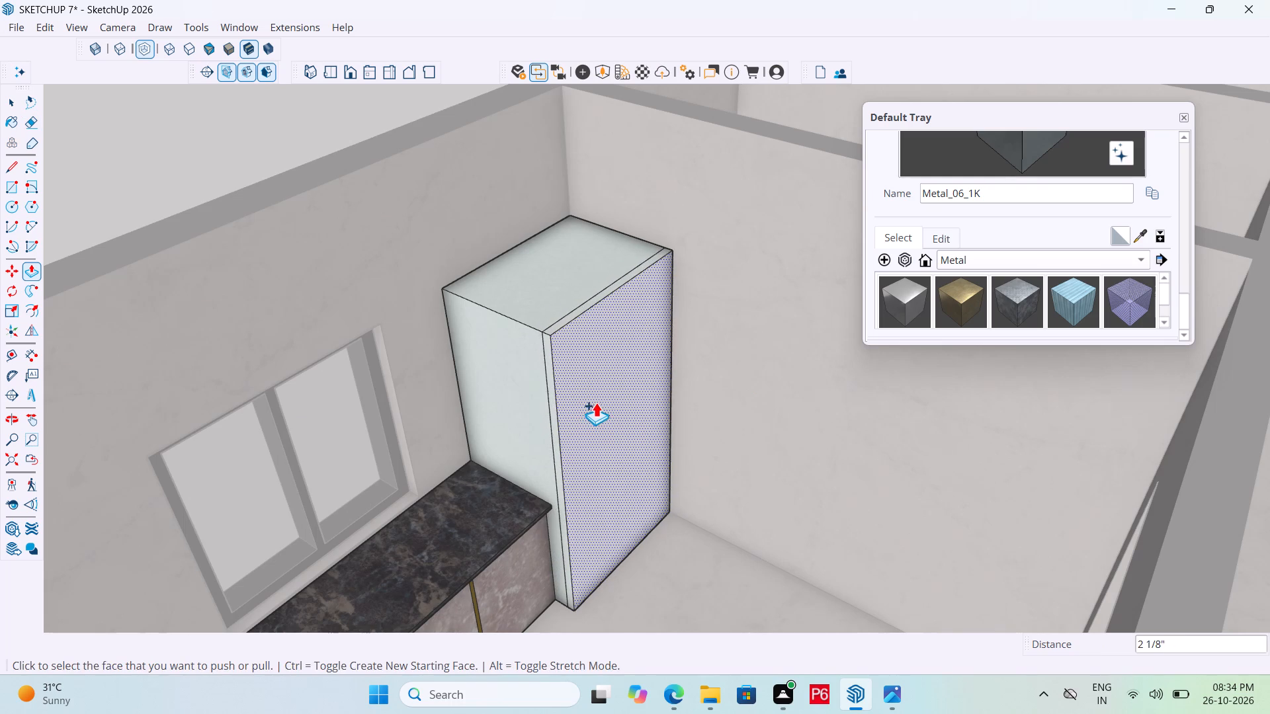
Paint the tall block's front panel, top, side and panel edges with the original untinted Metal_06_1K swatch from the Metal collection.
{"action": "middle_click_drag", "start_coordinate": [640, 409], "coordinate": [558, 399]}
{"action": "scroll", "coordinate": [567, 383], "scroll_direction": "up", "scroll_amount": 4}
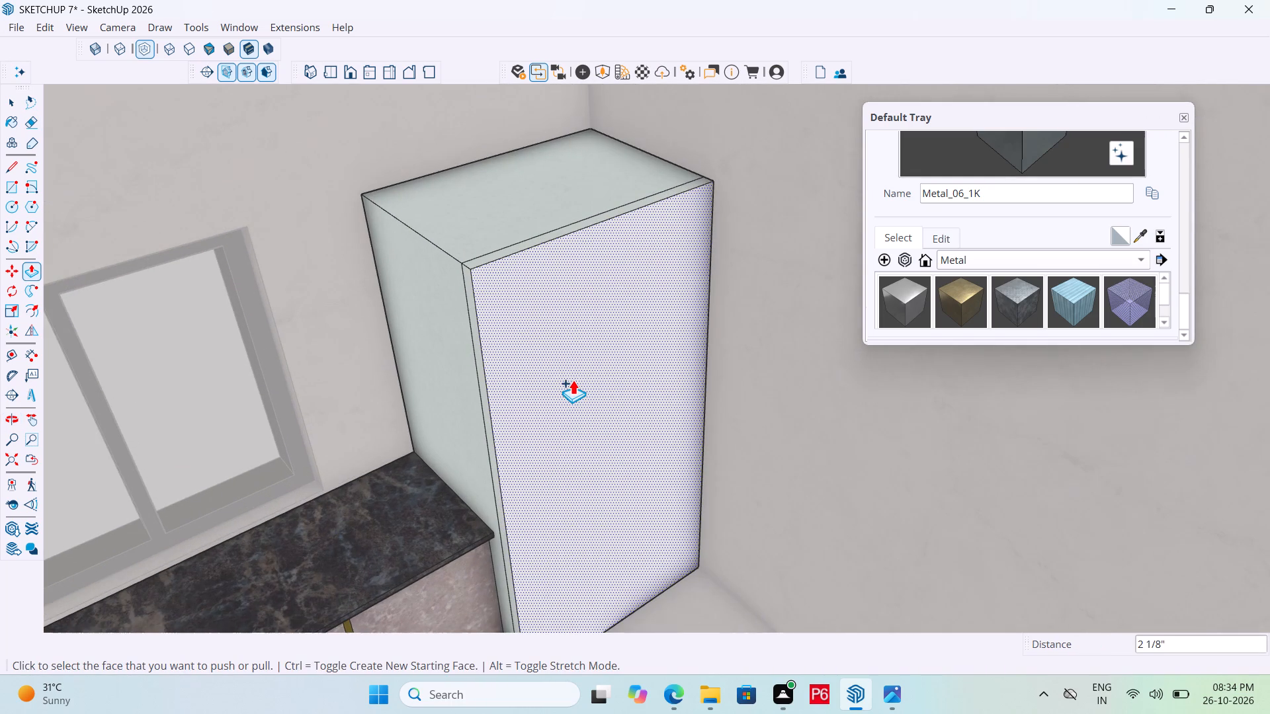
{"action": "left_click", "coordinate": [910, 301]}
{"action": "left_click", "coordinate": [618, 319]}
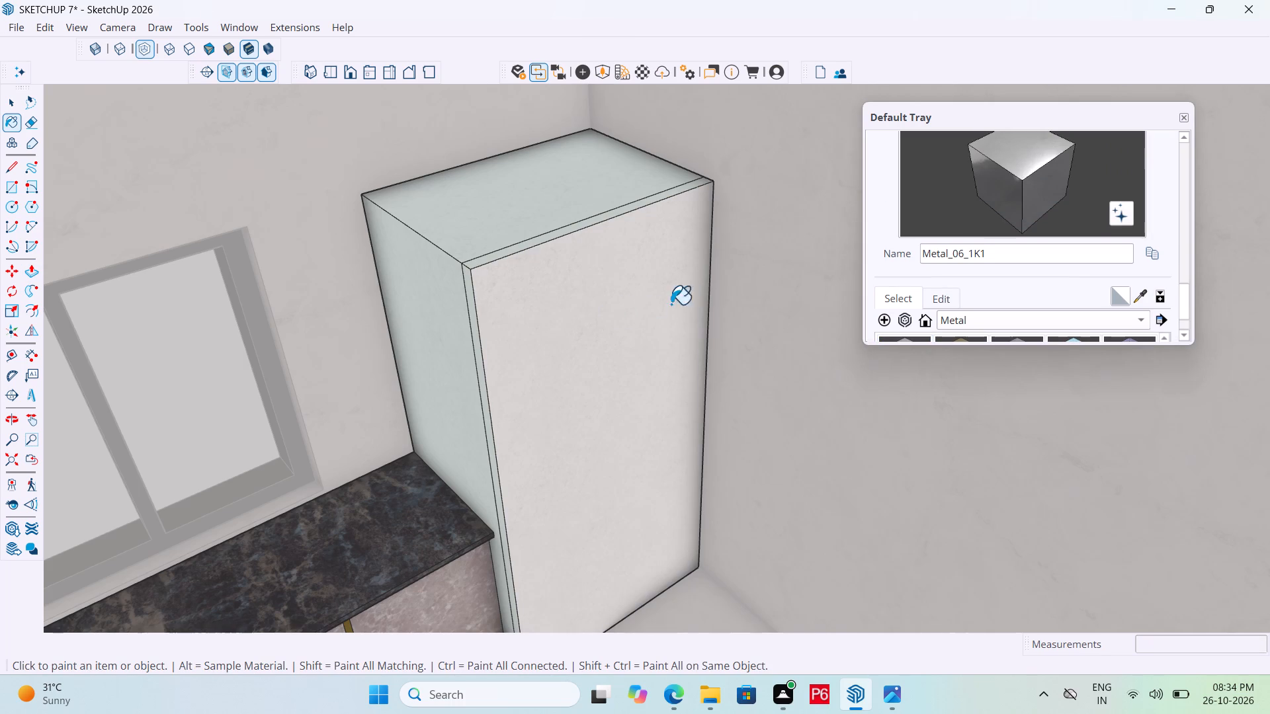
{"action": "double_click", "coordinate": [496, 236]}
{"action": "scroll", "coordinate": [510, 255], "scroll_direction": "up", "scroll_amount": 2}
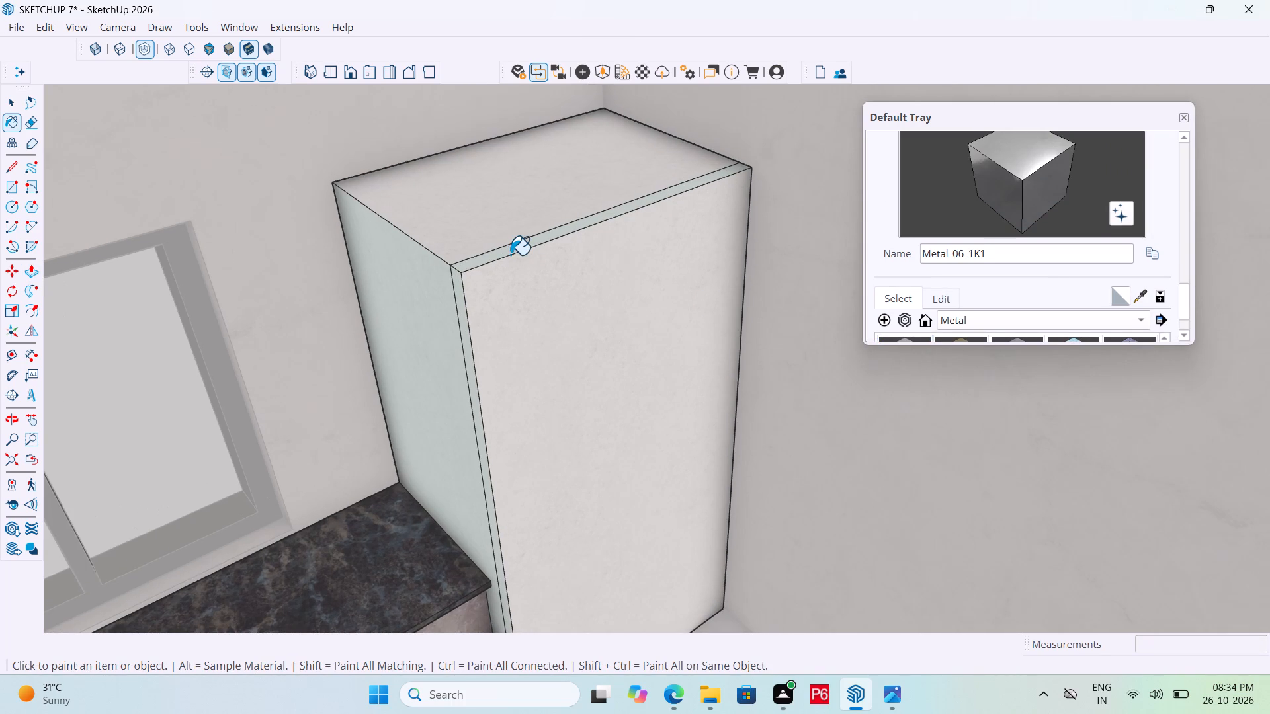
{"action": "left_click", "coordinate": [510, 253]}
{"action": "left_click", "coordinate": [429, 274]}
{"action": "left_click", "coordinate": [458, 289]}
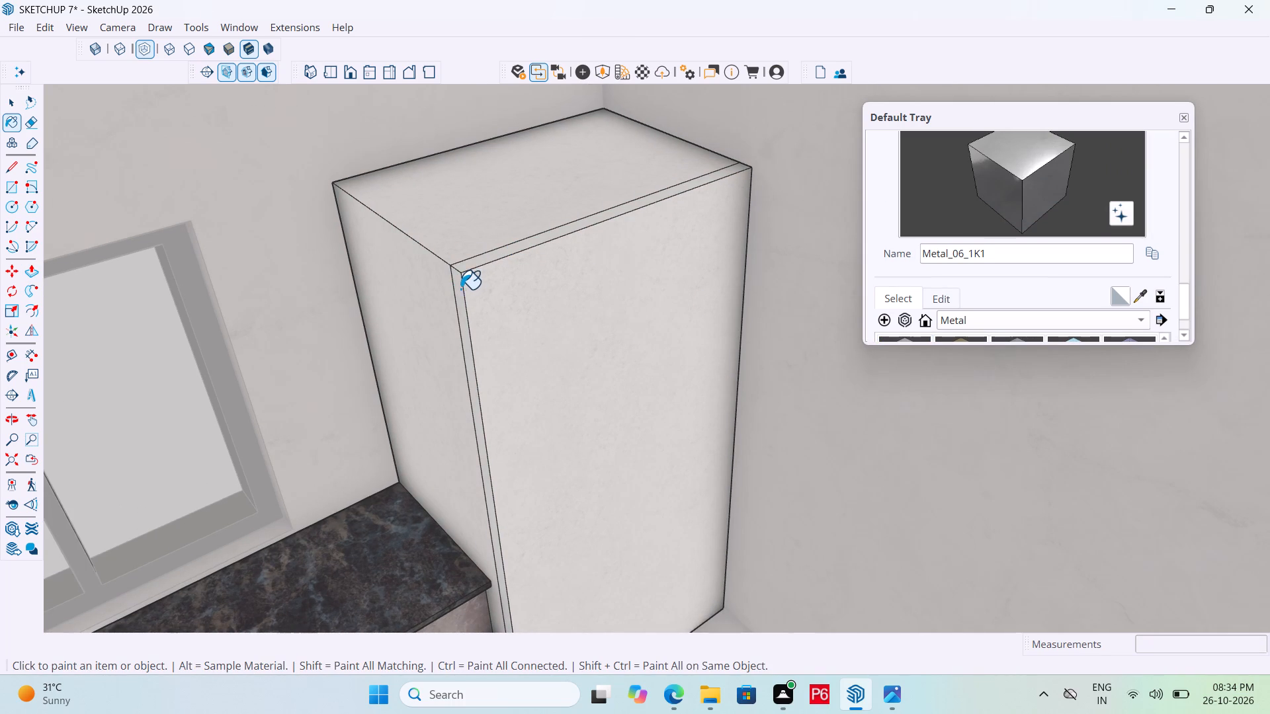
{"action": "scroll", "coordinate": [491, 288], "scroll_direction": "down", "scroll_amount": 4}
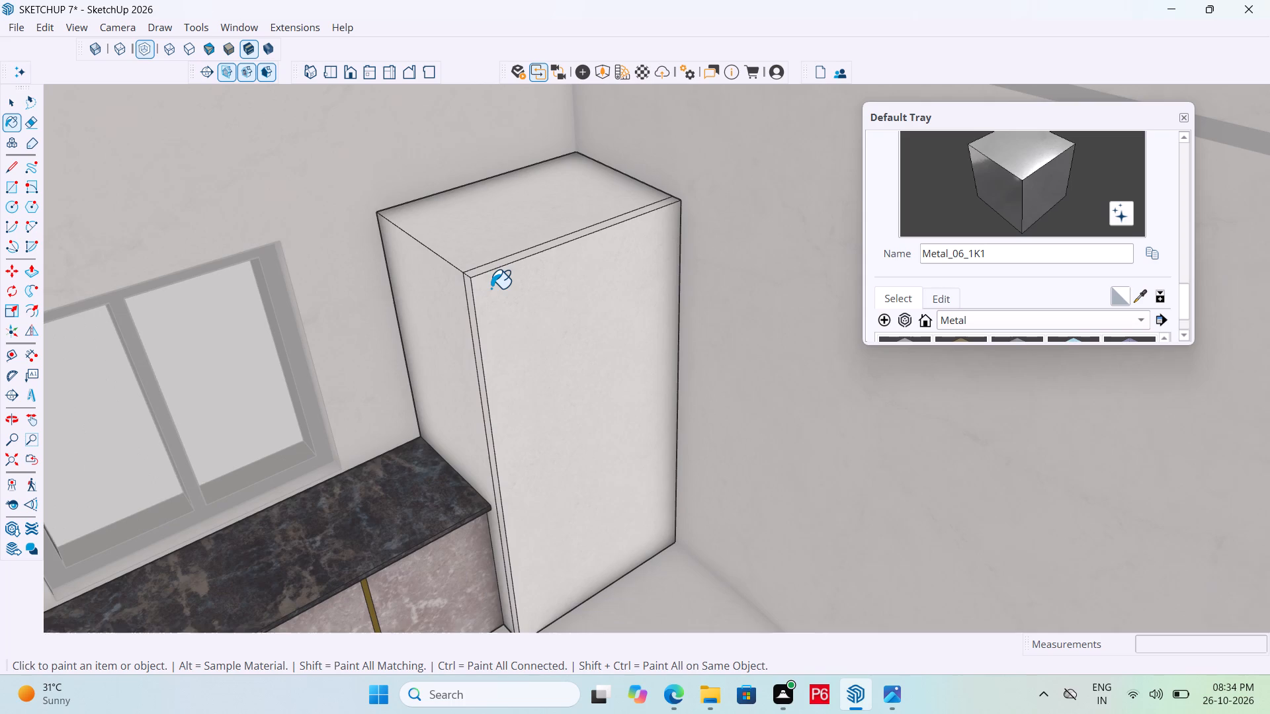
{"action": "scroll", "coordinate": [491, 288], "scroll_direction": "down", "scroll_amount": 5}
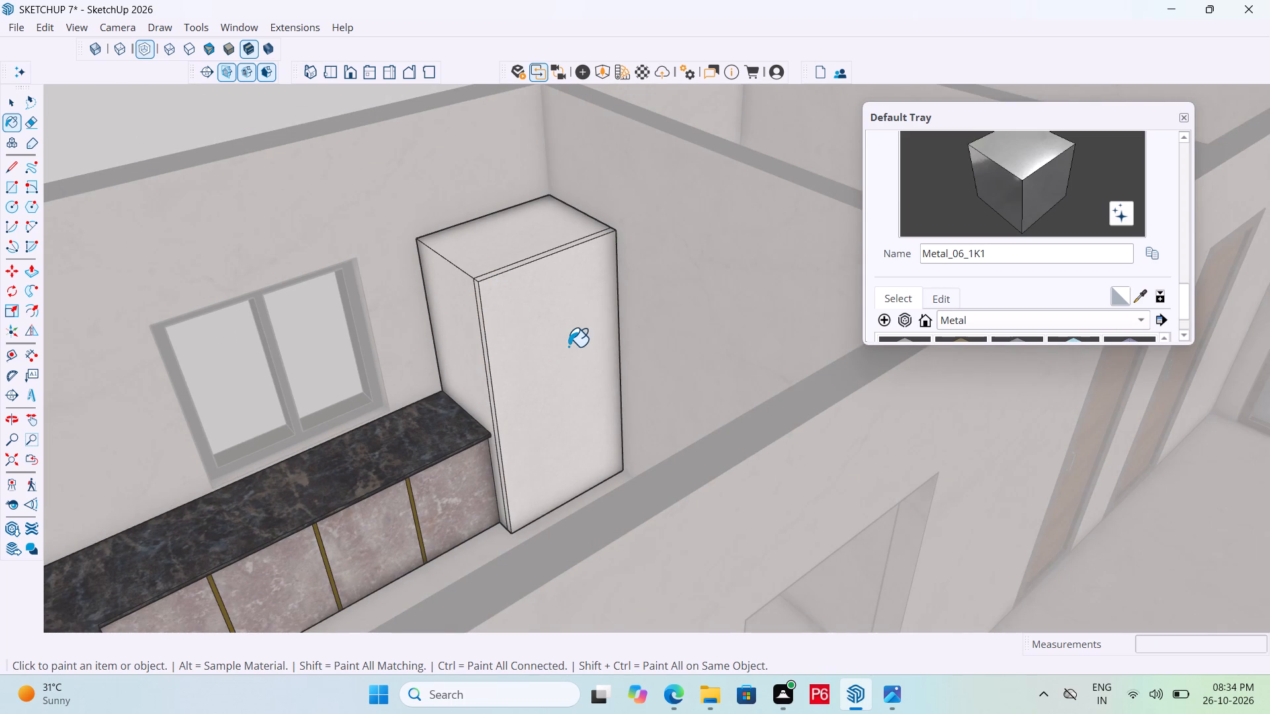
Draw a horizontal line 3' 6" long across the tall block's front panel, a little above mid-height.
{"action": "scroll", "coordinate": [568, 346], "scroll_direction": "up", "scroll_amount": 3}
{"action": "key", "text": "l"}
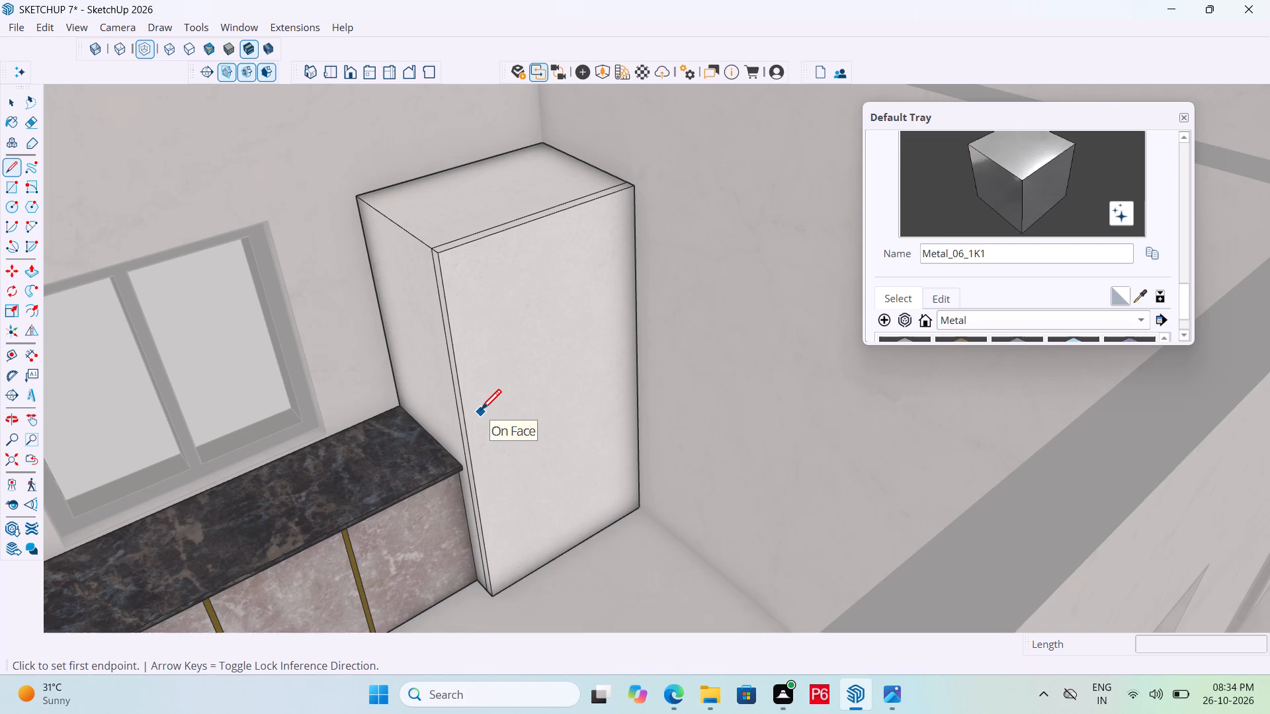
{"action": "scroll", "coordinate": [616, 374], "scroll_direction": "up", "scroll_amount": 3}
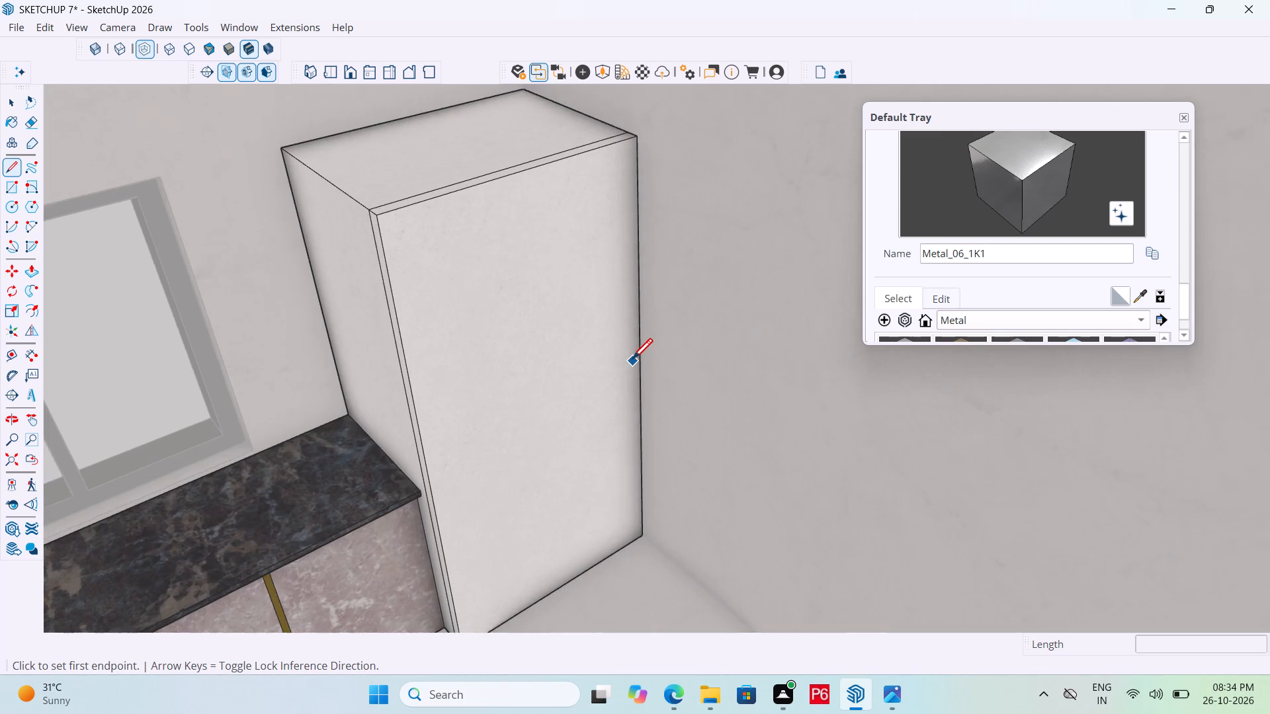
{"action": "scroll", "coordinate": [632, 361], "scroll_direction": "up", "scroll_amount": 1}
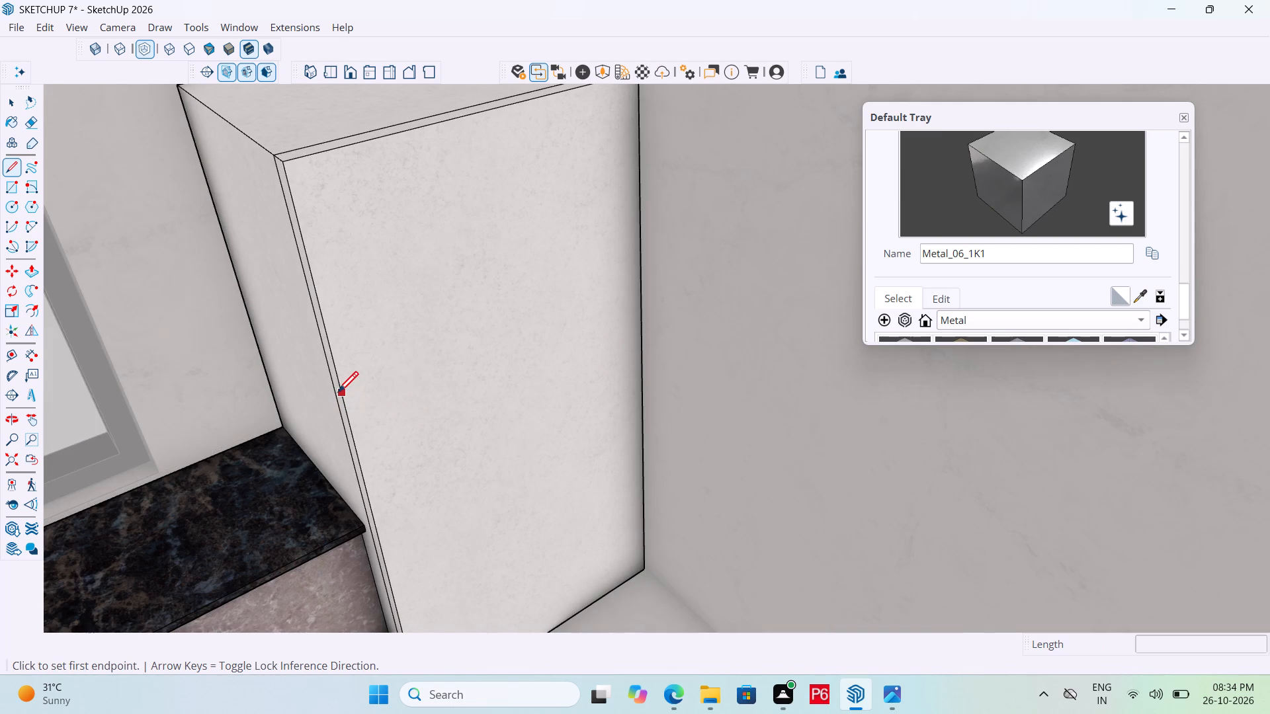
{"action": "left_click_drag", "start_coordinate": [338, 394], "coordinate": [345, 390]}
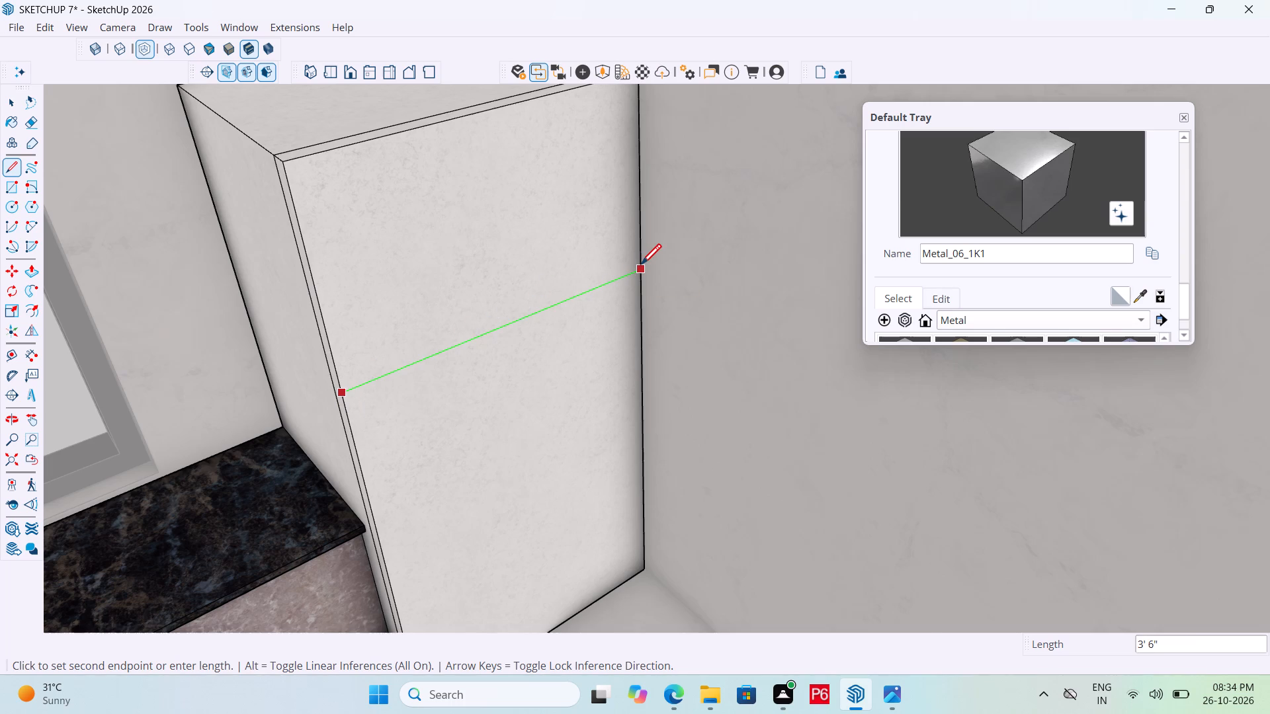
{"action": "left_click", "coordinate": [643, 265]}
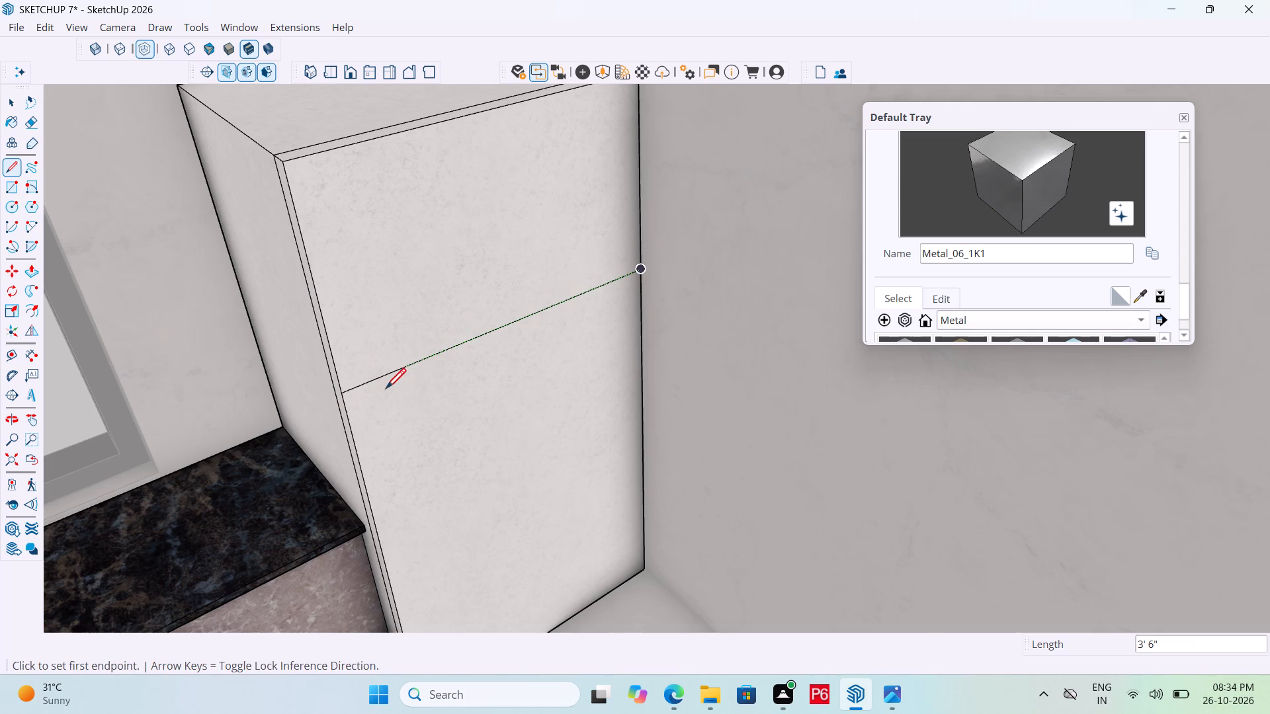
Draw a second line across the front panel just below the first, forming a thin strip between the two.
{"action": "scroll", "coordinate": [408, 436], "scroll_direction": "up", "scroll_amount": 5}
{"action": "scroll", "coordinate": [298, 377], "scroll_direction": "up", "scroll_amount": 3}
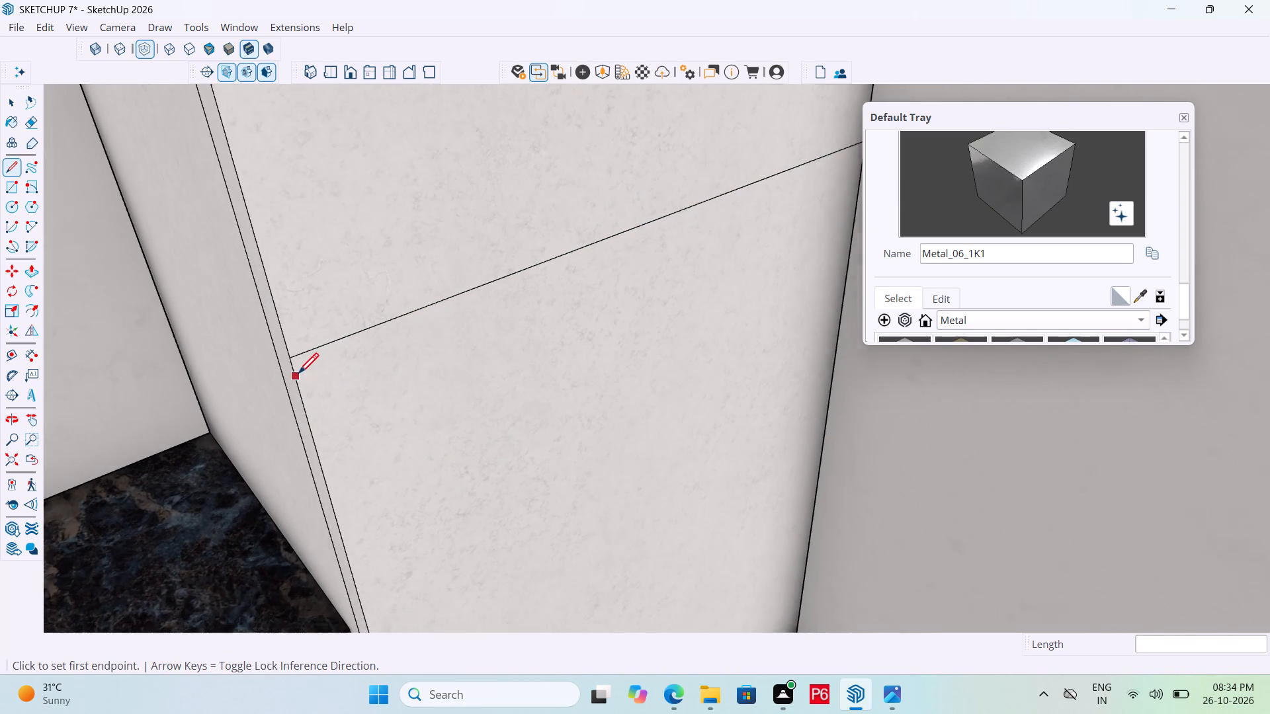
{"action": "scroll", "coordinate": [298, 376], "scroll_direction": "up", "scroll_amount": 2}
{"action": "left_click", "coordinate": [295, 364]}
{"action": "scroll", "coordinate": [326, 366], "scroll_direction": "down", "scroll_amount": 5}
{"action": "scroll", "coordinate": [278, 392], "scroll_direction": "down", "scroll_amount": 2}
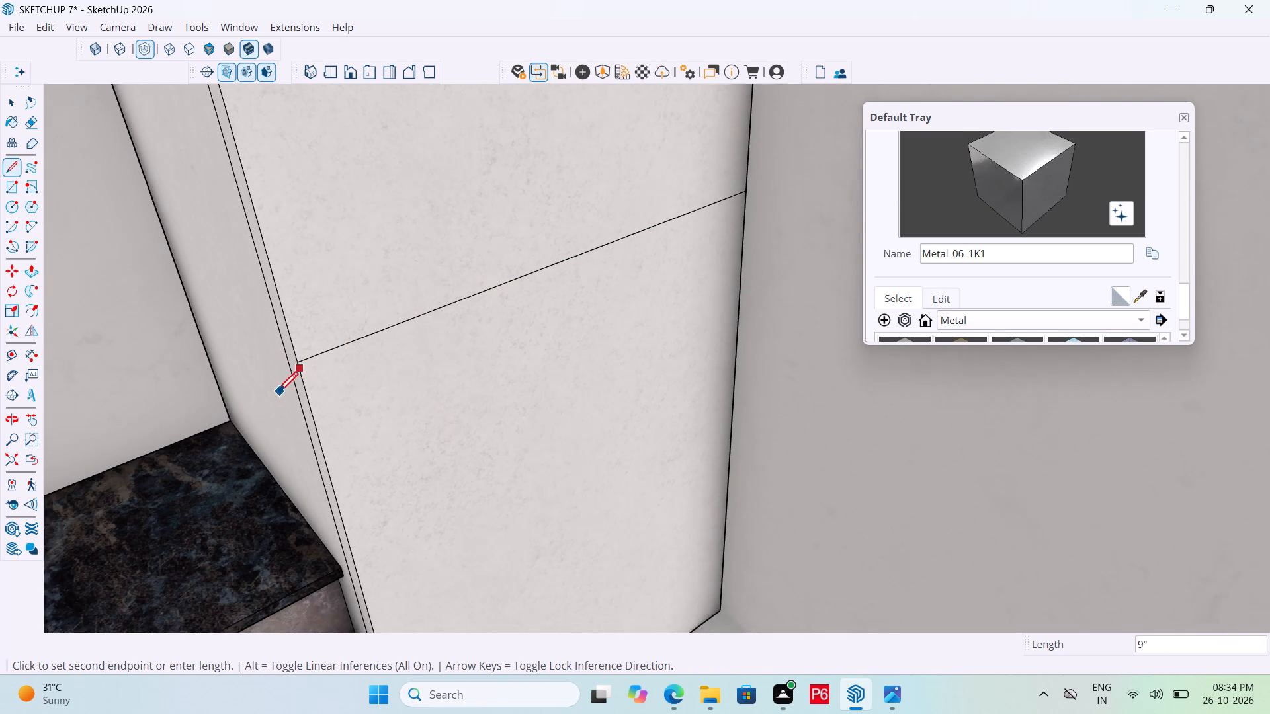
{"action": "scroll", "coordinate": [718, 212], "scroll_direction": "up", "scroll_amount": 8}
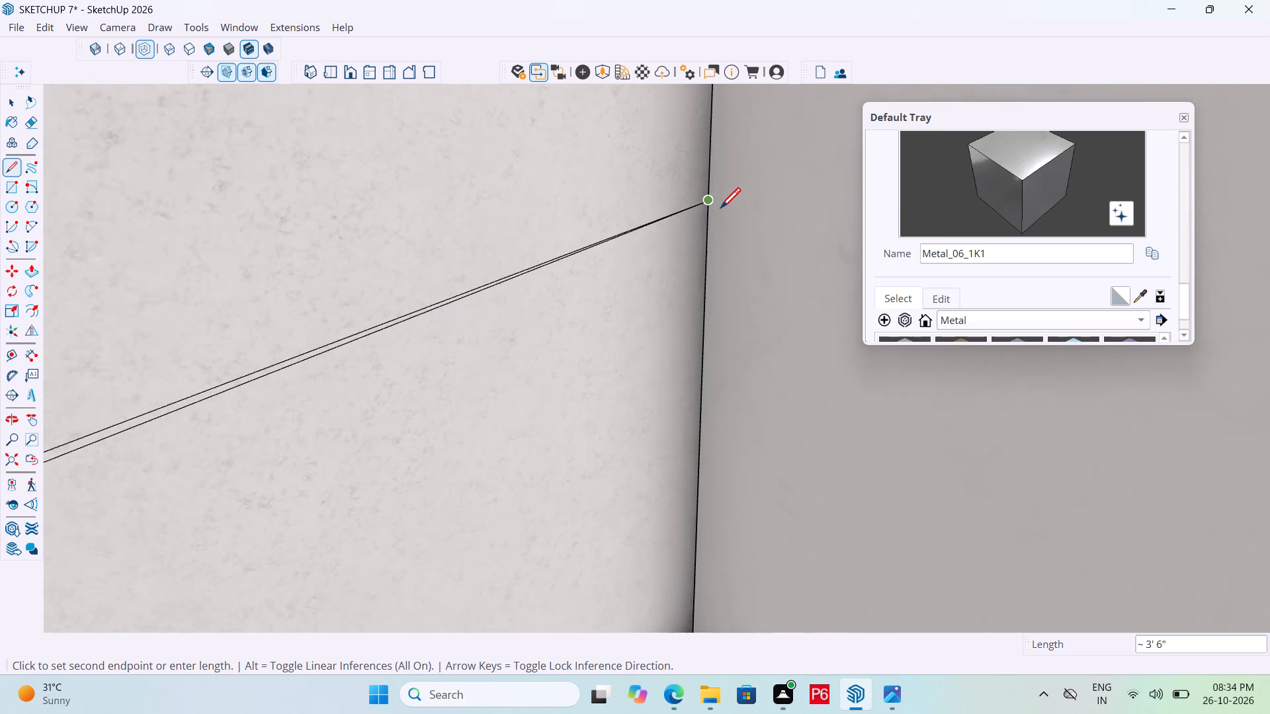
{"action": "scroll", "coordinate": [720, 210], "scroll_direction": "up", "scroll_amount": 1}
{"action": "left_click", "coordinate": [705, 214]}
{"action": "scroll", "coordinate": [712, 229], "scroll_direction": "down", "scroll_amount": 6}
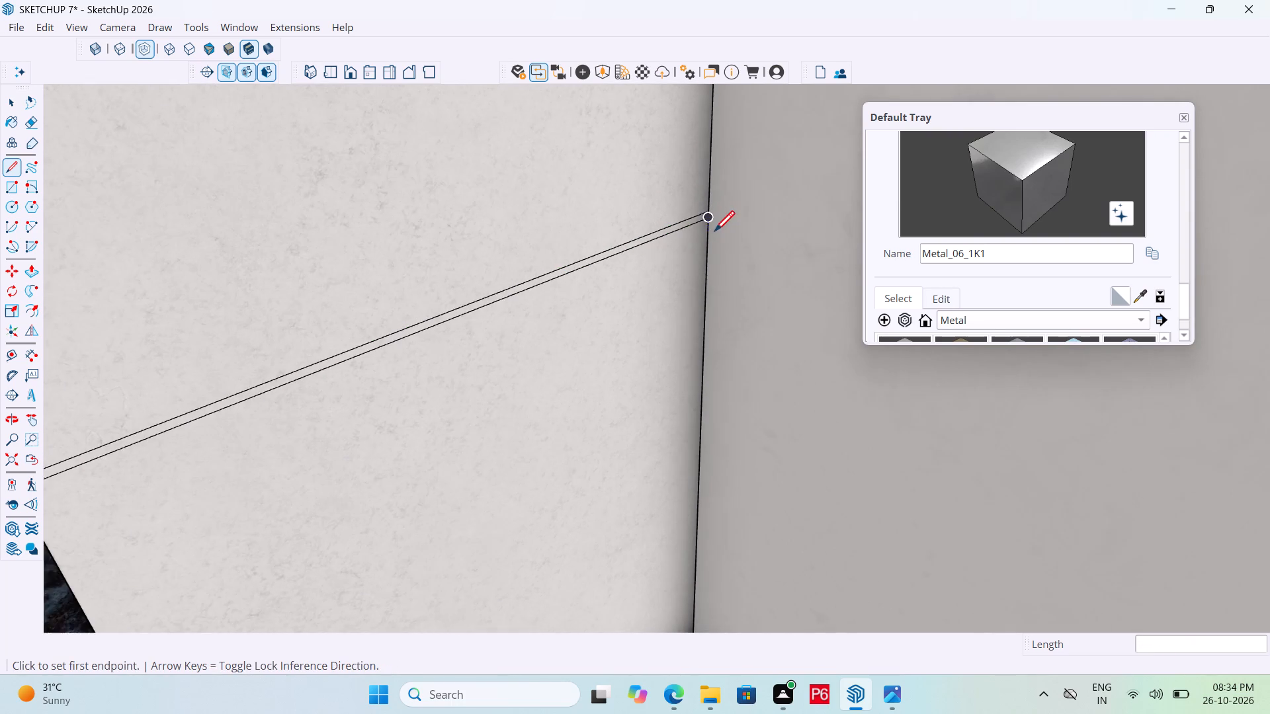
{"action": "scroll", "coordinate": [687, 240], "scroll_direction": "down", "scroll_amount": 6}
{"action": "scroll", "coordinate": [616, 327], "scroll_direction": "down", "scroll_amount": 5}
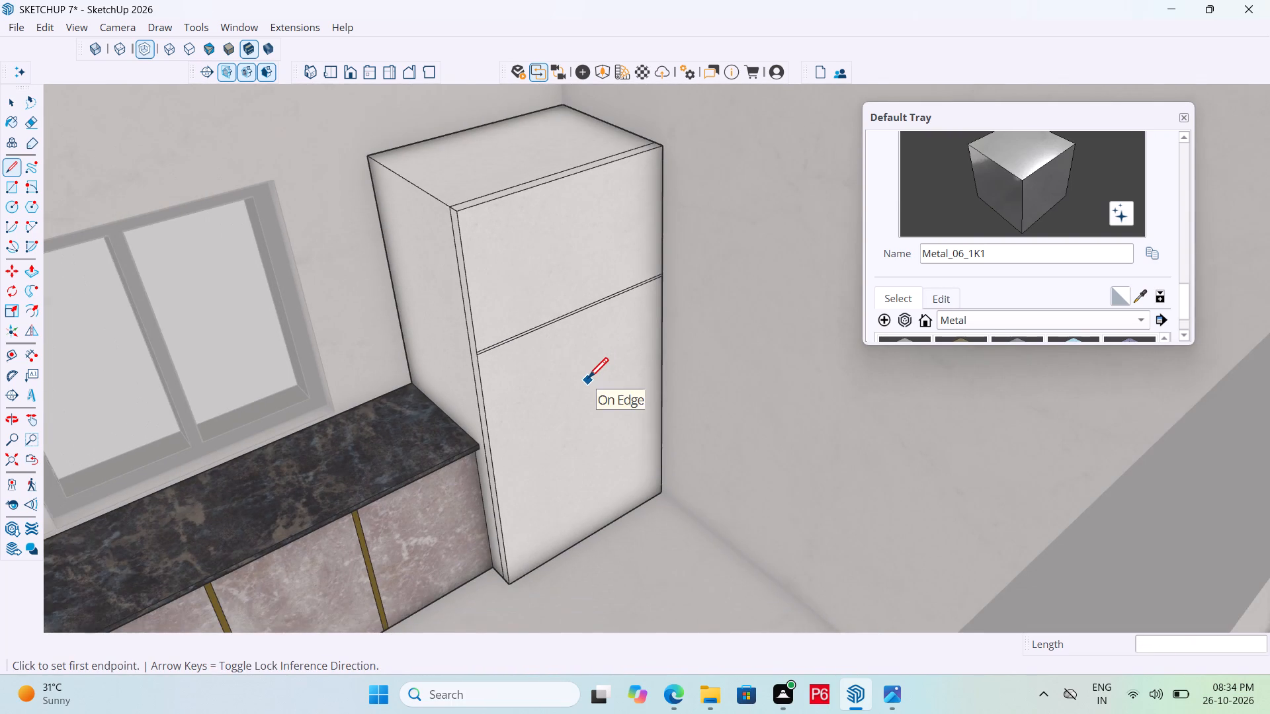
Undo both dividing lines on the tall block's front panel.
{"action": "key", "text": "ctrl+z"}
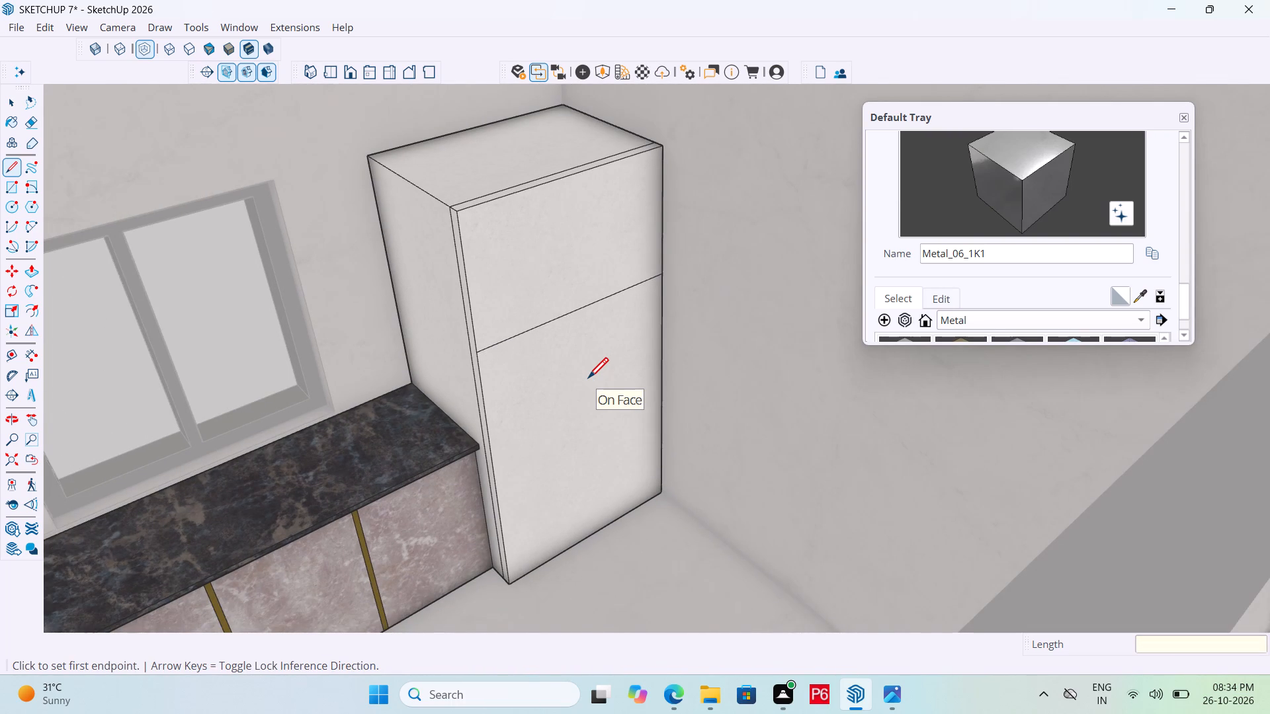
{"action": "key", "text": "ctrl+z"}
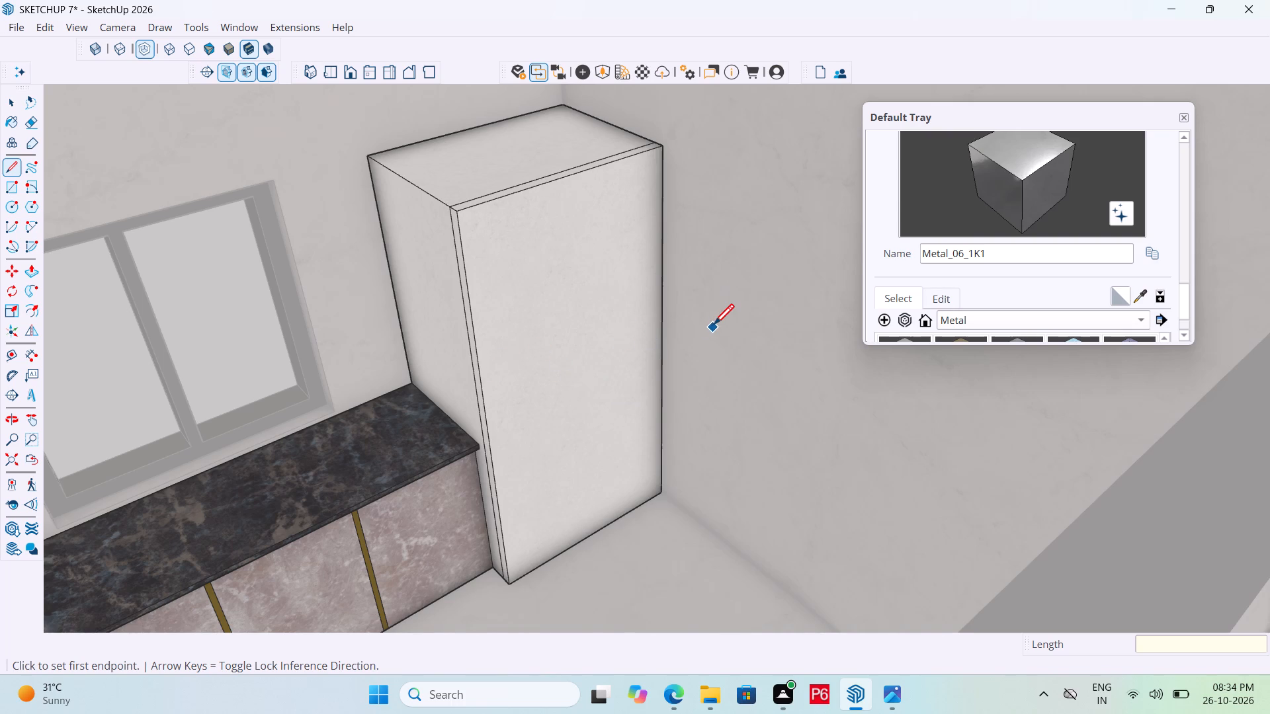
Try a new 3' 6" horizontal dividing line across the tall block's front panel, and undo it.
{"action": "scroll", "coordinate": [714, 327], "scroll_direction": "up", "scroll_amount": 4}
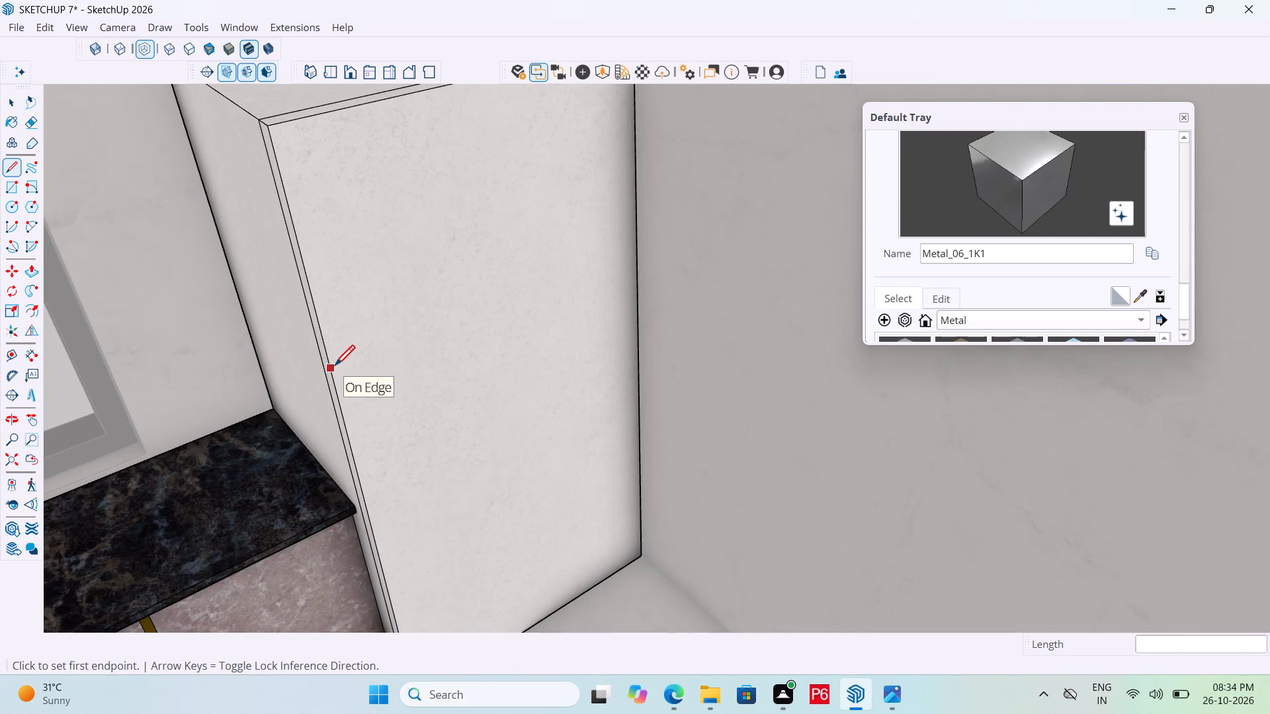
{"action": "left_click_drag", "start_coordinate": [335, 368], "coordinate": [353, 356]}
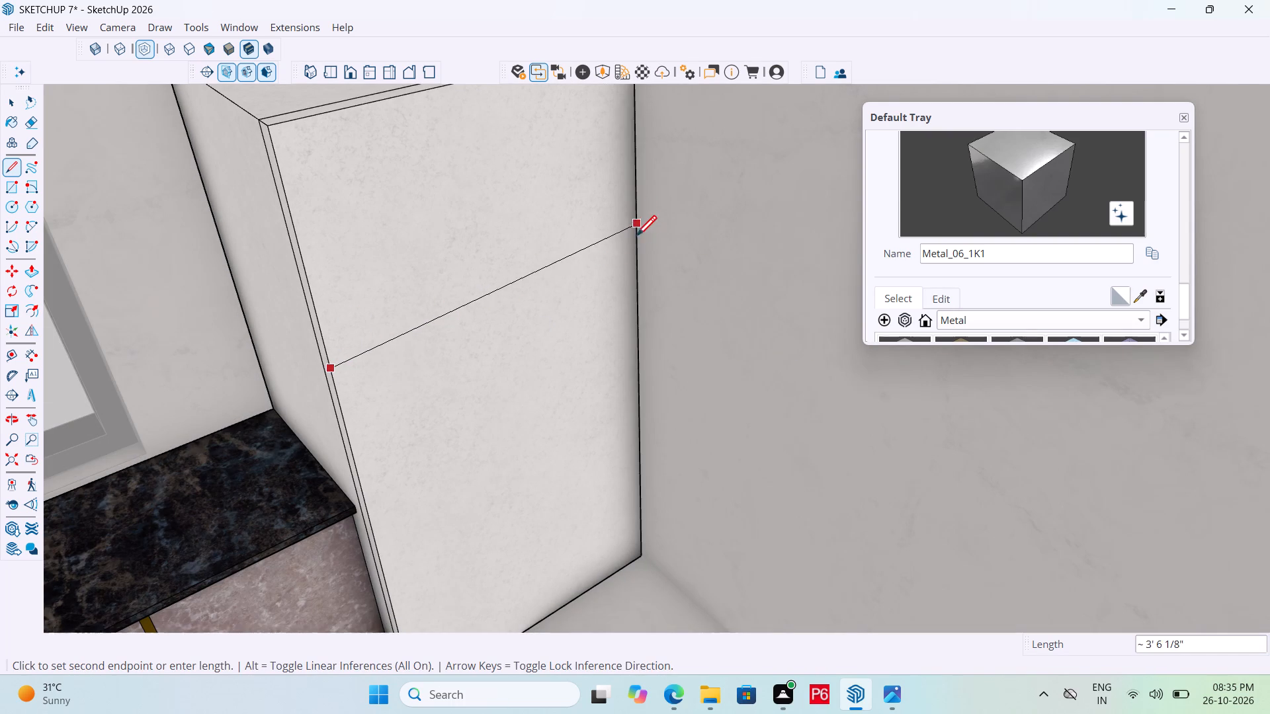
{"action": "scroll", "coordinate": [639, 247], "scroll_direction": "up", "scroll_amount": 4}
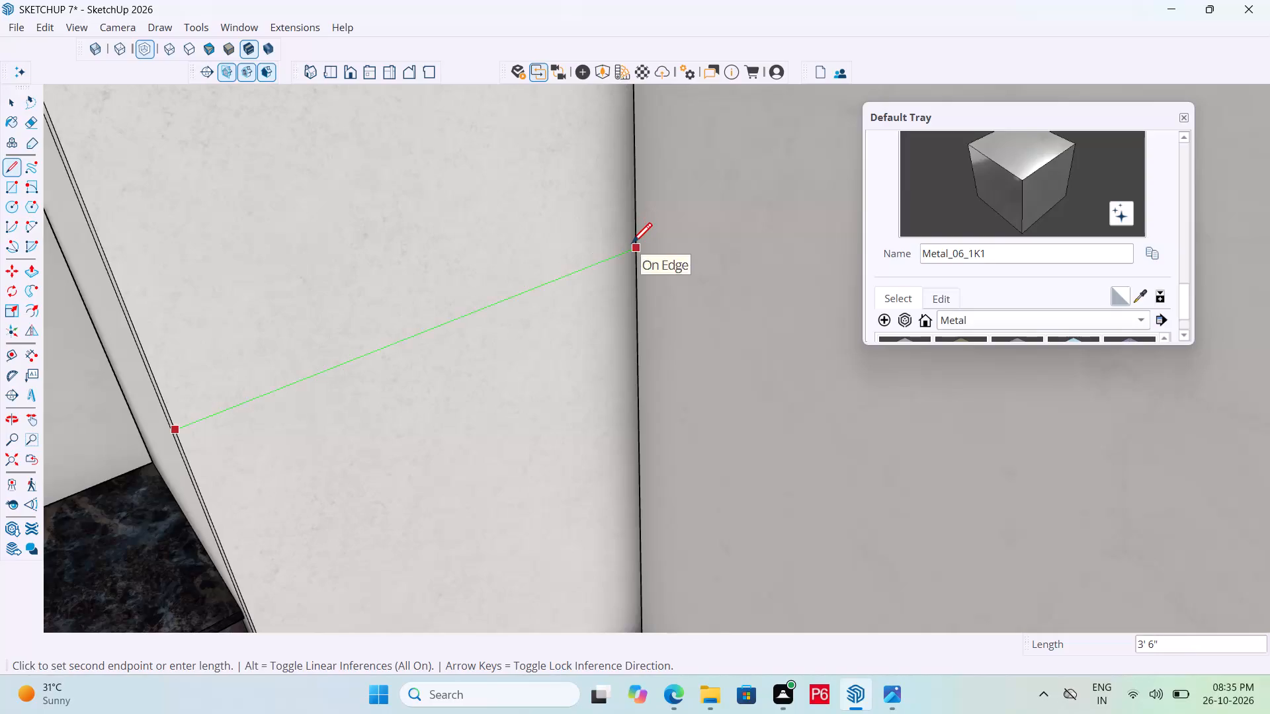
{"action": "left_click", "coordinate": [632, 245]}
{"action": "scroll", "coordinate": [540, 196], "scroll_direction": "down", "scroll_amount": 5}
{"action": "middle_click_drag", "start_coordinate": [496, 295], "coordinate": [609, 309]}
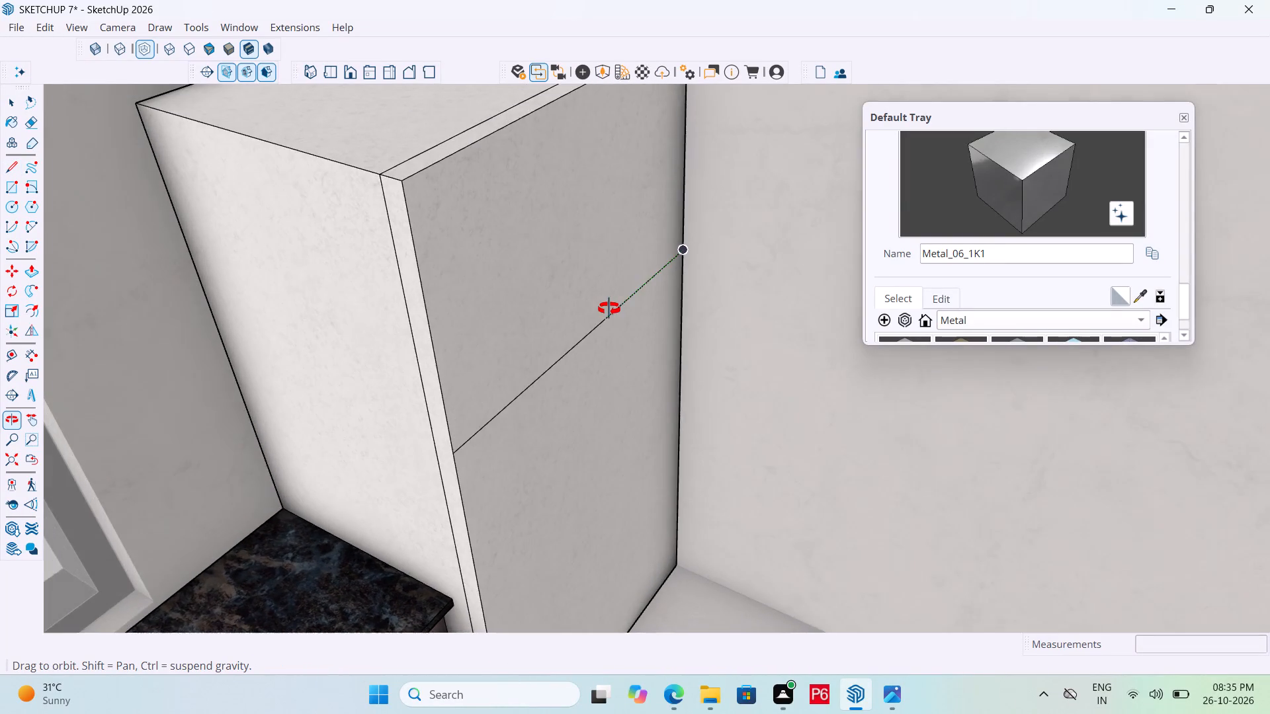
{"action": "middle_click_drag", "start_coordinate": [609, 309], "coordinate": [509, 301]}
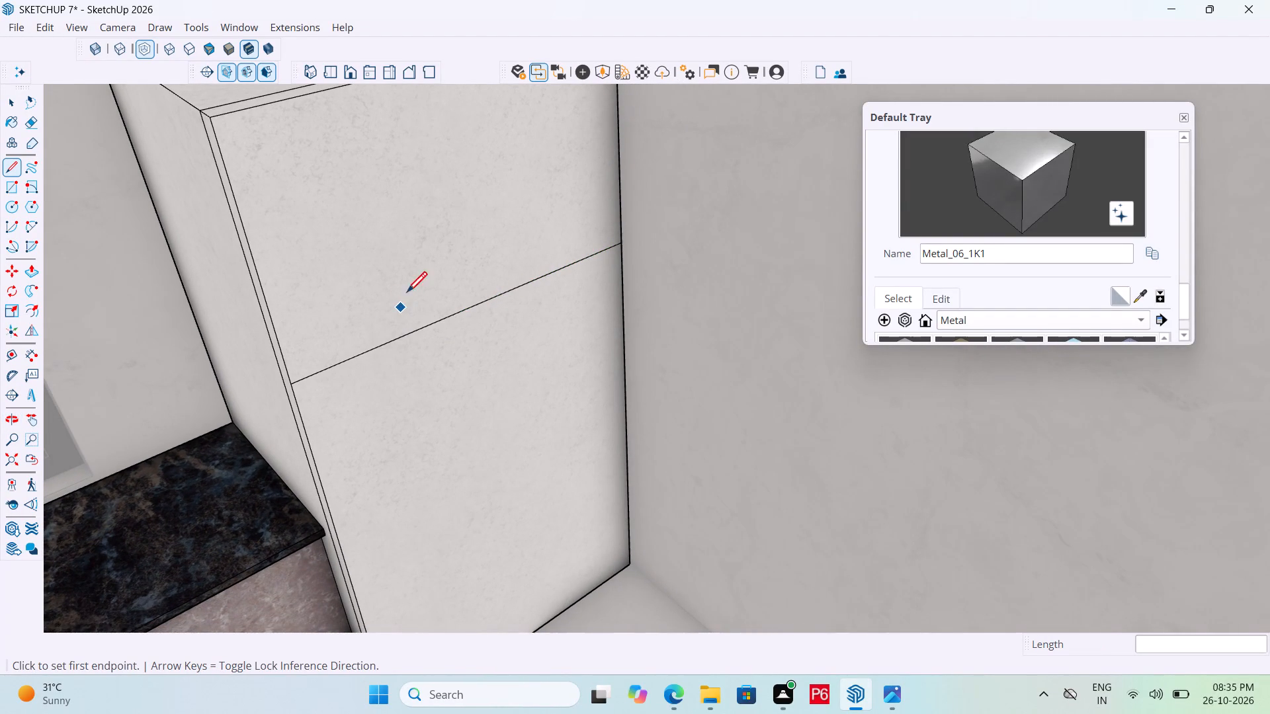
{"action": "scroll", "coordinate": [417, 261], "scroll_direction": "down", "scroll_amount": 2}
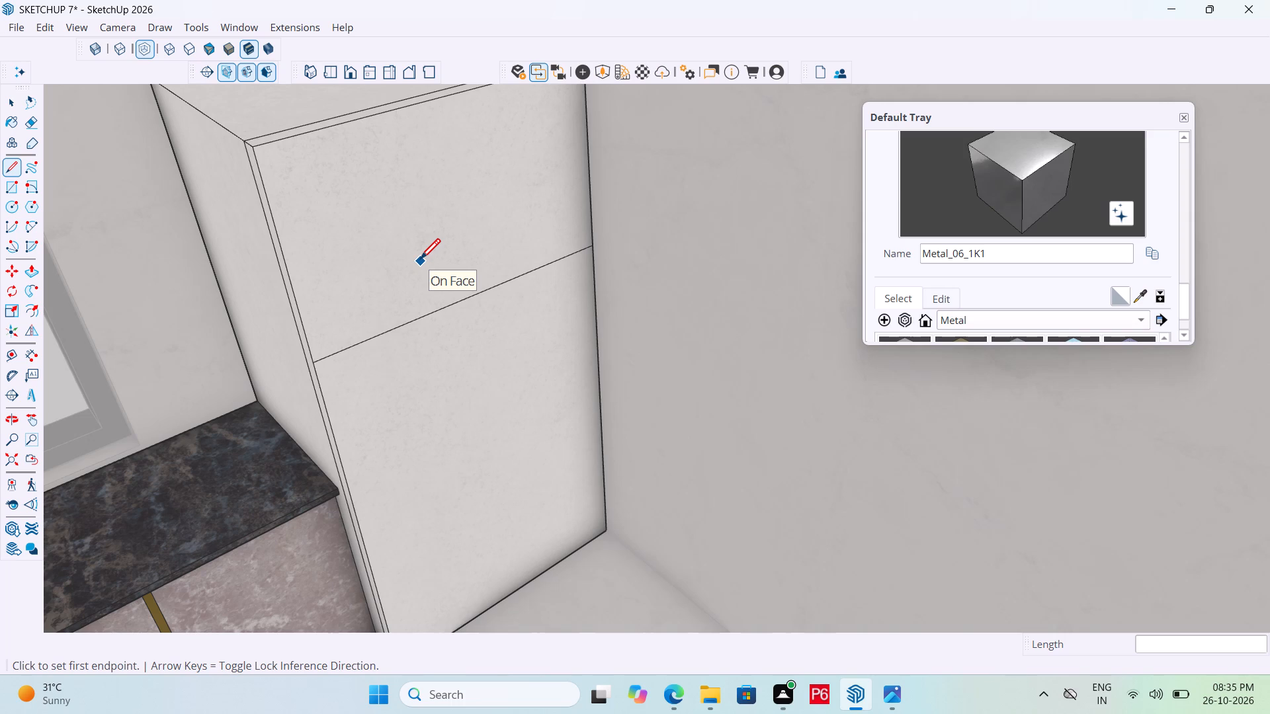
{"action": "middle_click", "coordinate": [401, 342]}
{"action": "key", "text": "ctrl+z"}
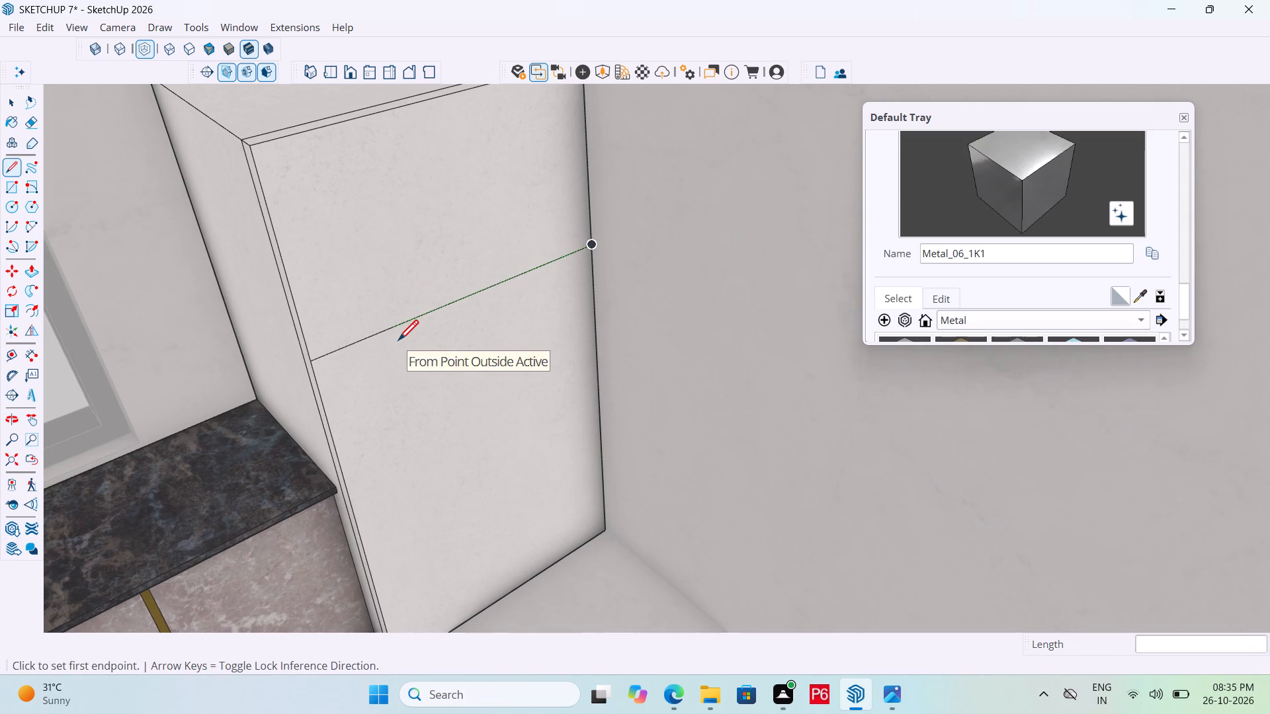
Draw two closely spaced parallel horizontal lines across the tall block's front panel above mid-height, the upper one 3' 6" long.
{"action": "left_click", "coordinate": [310, 368]}
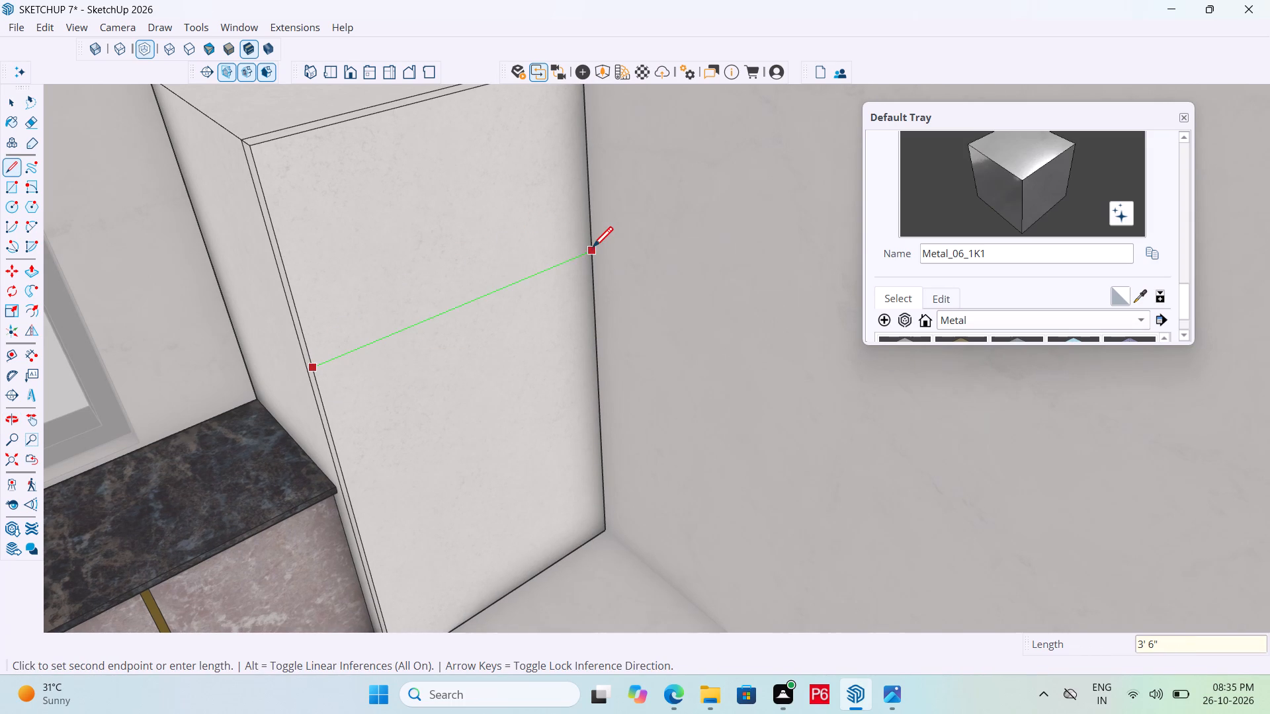
{"action": "left_click", "coordinate": [593, 249]}
{"action": "scroll", "coordinate": [373, 411], "scroll_direction": "up", "scroll_amount": 1}
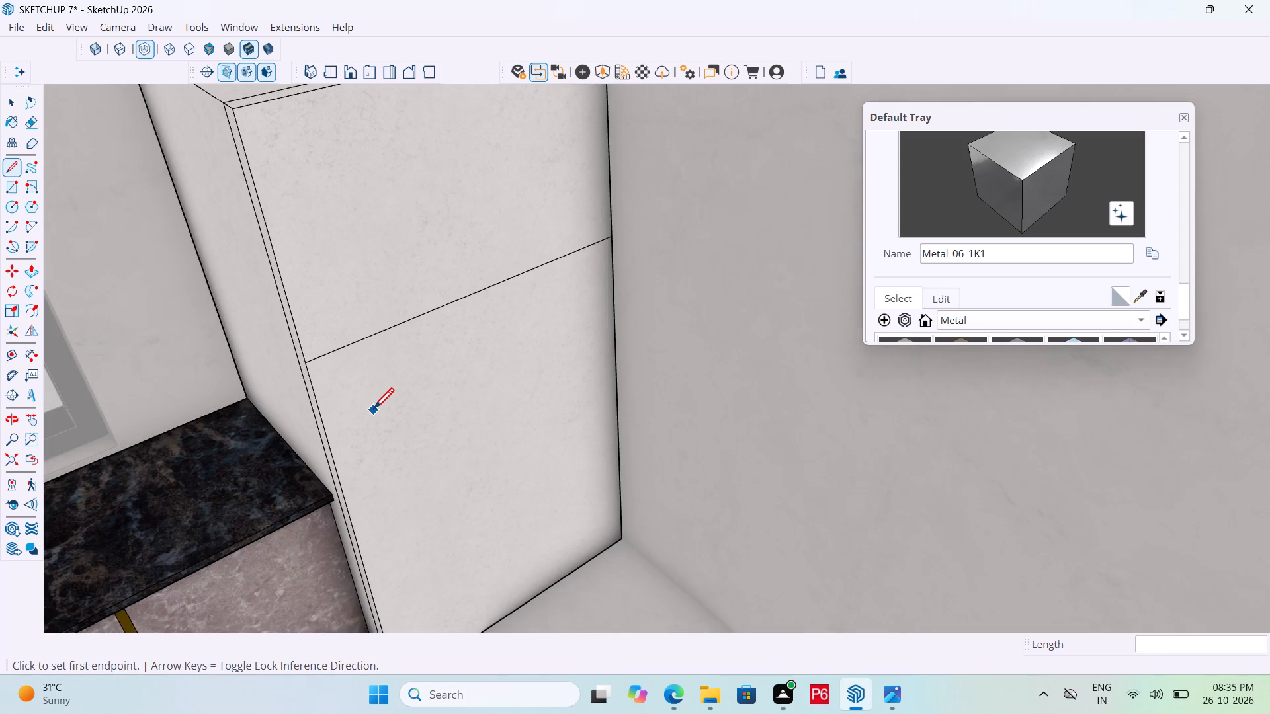
{"action": "scroll", "coordinate": [374, 411], "scroll_direction": "up", "scroll_amount": 4}
{"action": "scroll", "coordinate": [278, 352], "scroll_direction": "up", "scroll_amount": 4}
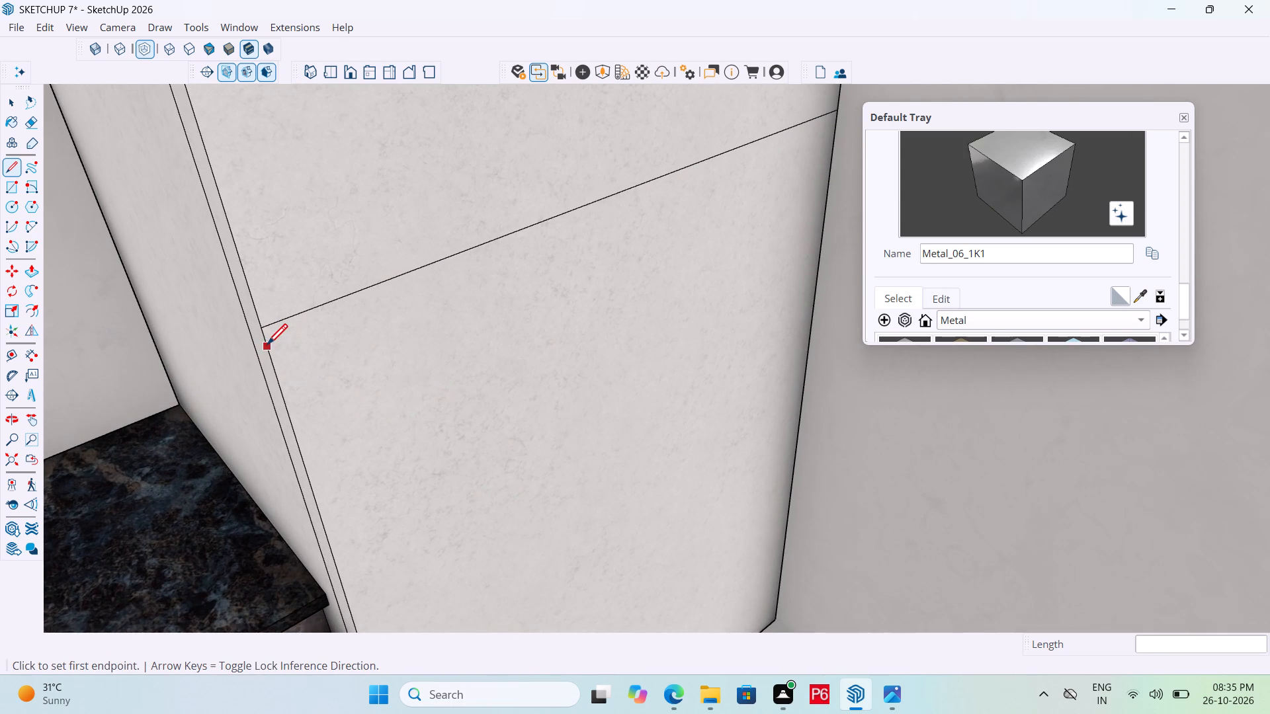
{"action": "left_click_drag", "start_coordinate": [267, 346], "coordinate": [275, 344]}
{"action": "scroll", "coordinate": [278, 343], "scroll_direction": "down", "scroll_amount": 5}
{"action": "scroll", "coordinate": [682, 188], "scroll_direction": "up", "scroll_amount": 3}
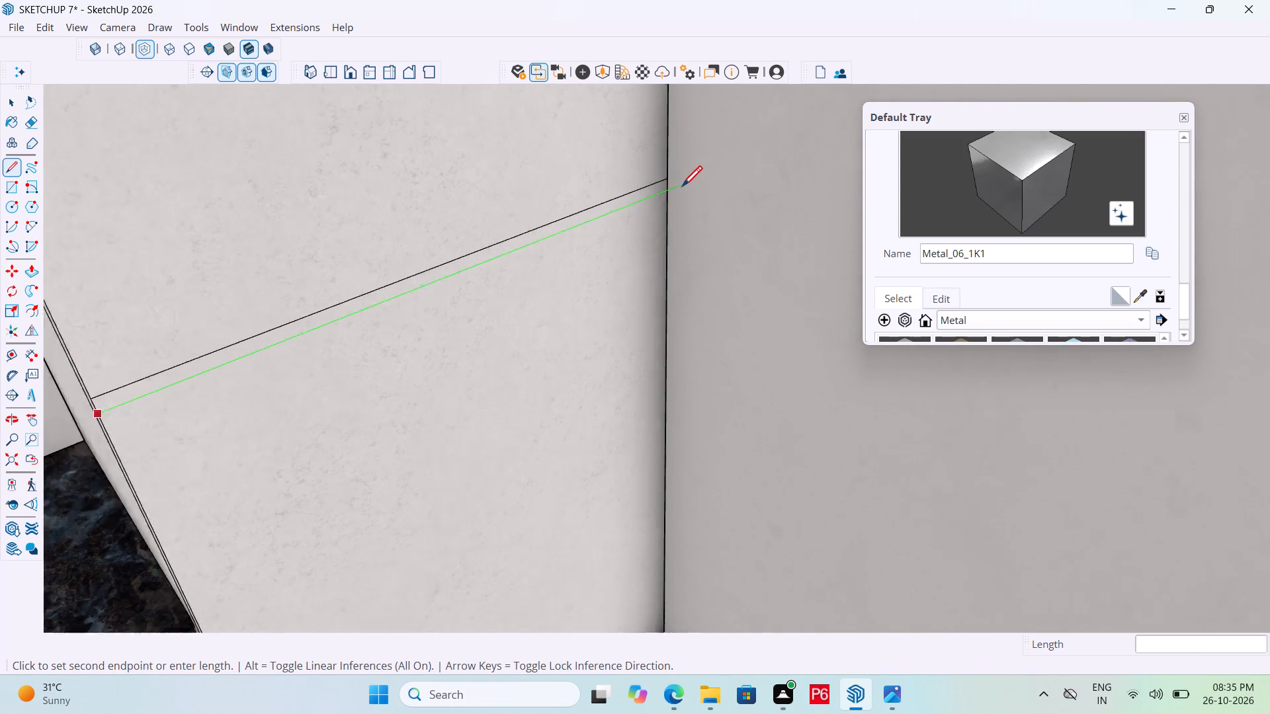
{"action": "double_click", "coordinate": [664, 197]}
{"action": "scroll", "coordinate": [681, 218], "scroll_direction": "down", "scroll_amount": 2}
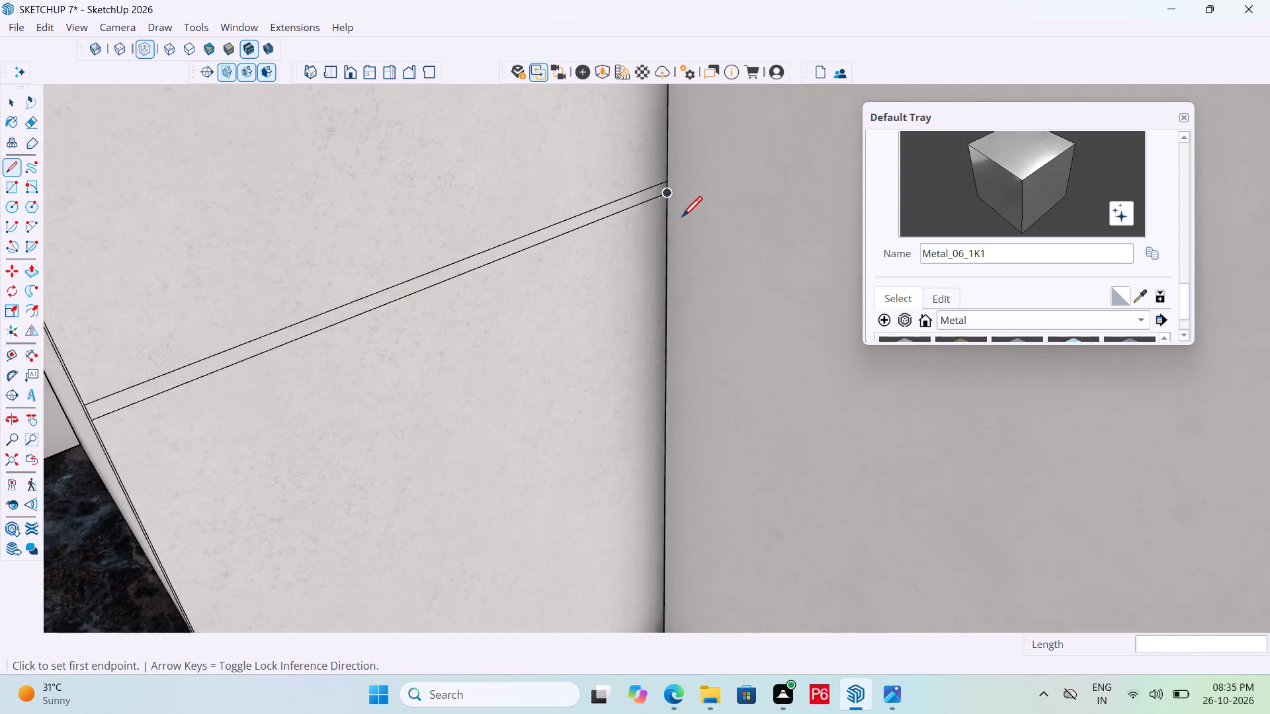
{"action": "scroll", "coordinate": [682, 219], "scroll_direction": "down", "scroll_amount": 3}
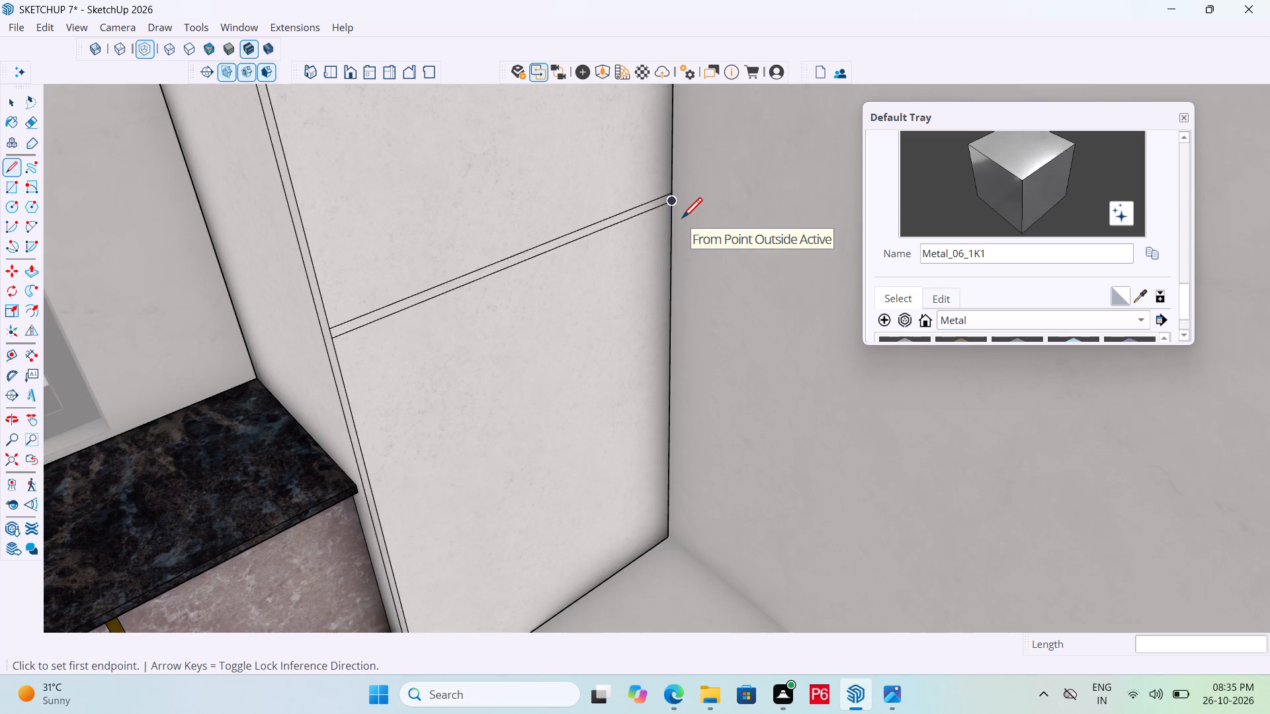
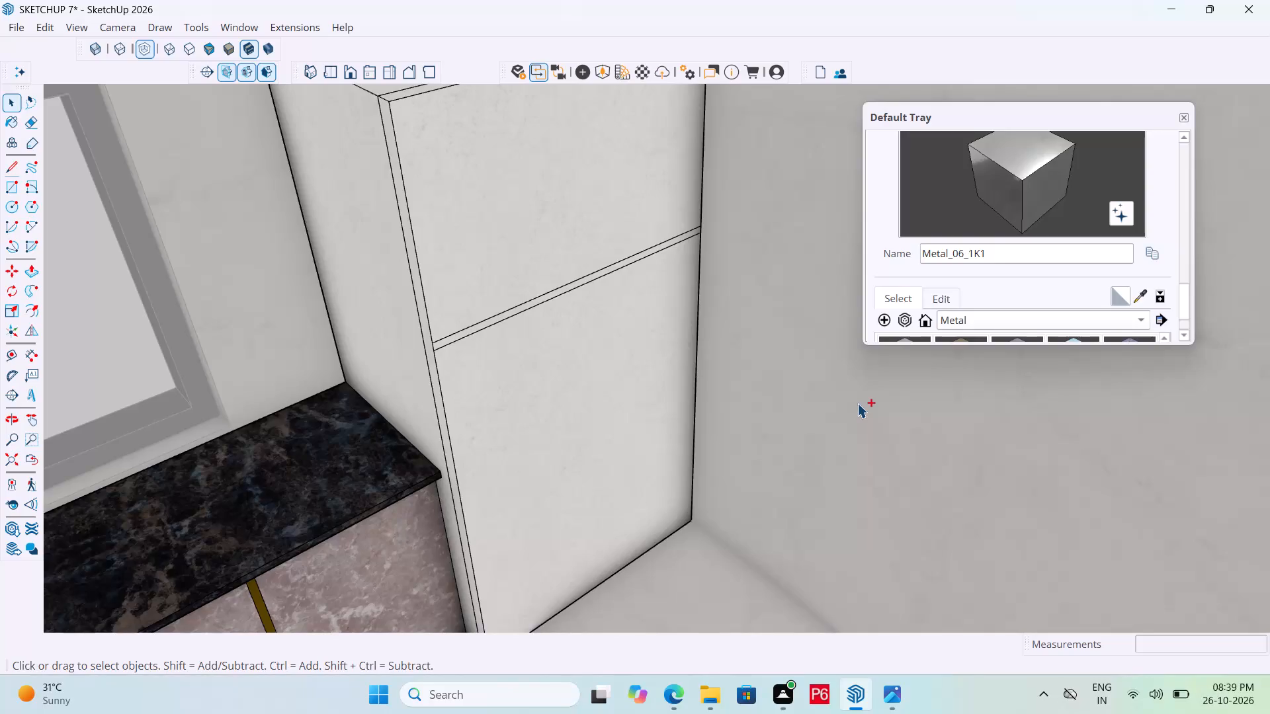
Save the kitchen model.
{"action": "key", "text": "ctrl+s"}
{"action": "key", "text": "ctrl+s"}
{"action": "key", "text": "ctrl+s"}
{"action": "key", "text": "ctrl+s"}
{"action": "key", "text": "ctrl+s"}
{"action": "key", "text": "ctrl+s"}
{"action": "key", "text": "ctrl+s"}
Examine the tall two-door refrigerator beside the marble-topped kitchen counter from several angles and distances.
{"action": "scroll", "coordinate": [616, 318], "scroll_direction": "up", "scroll_amount": 3}
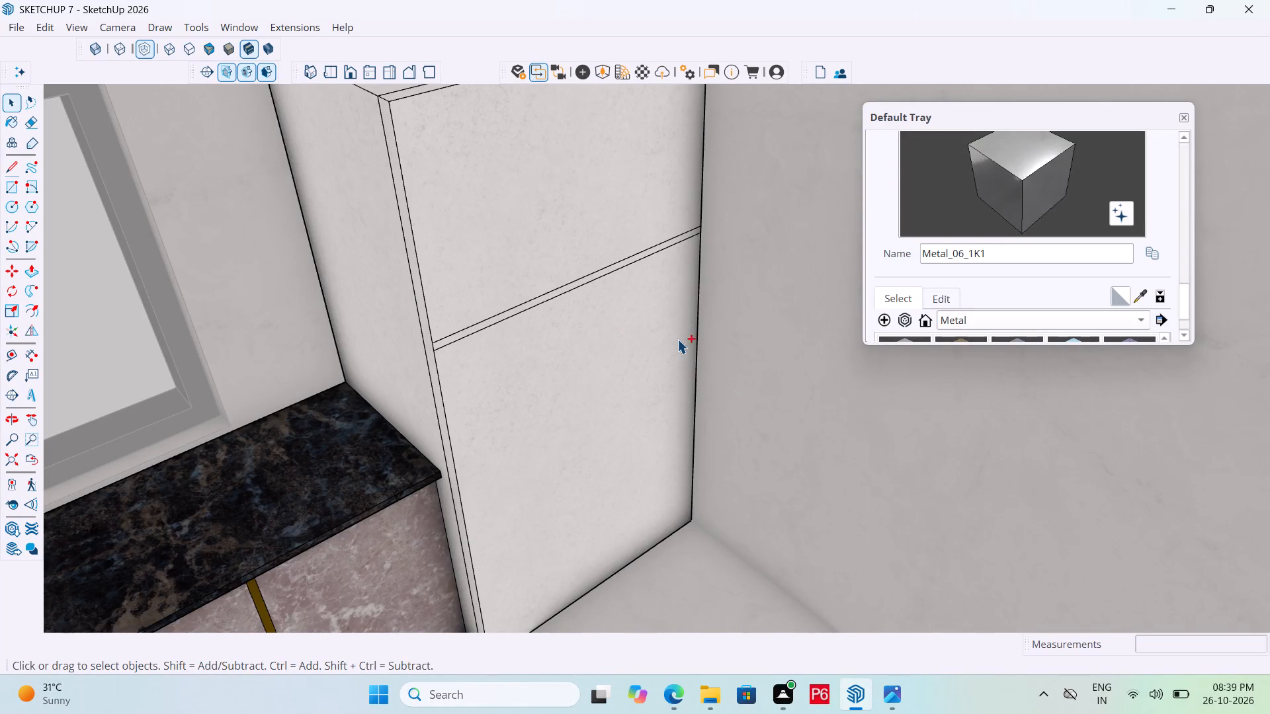
{"action": "scroll", "coordinate": [677, 339], "scroll_direction": "up", "scroll_amount": 1}
{"action": "scroll", "coordinate": [695, 368], "scroll_direction": "down", "scroll_amount": 2}
{"action": "scroll", "coordinate": [593, 372], "scroll_direction": "down", "scroll_amount": 4}
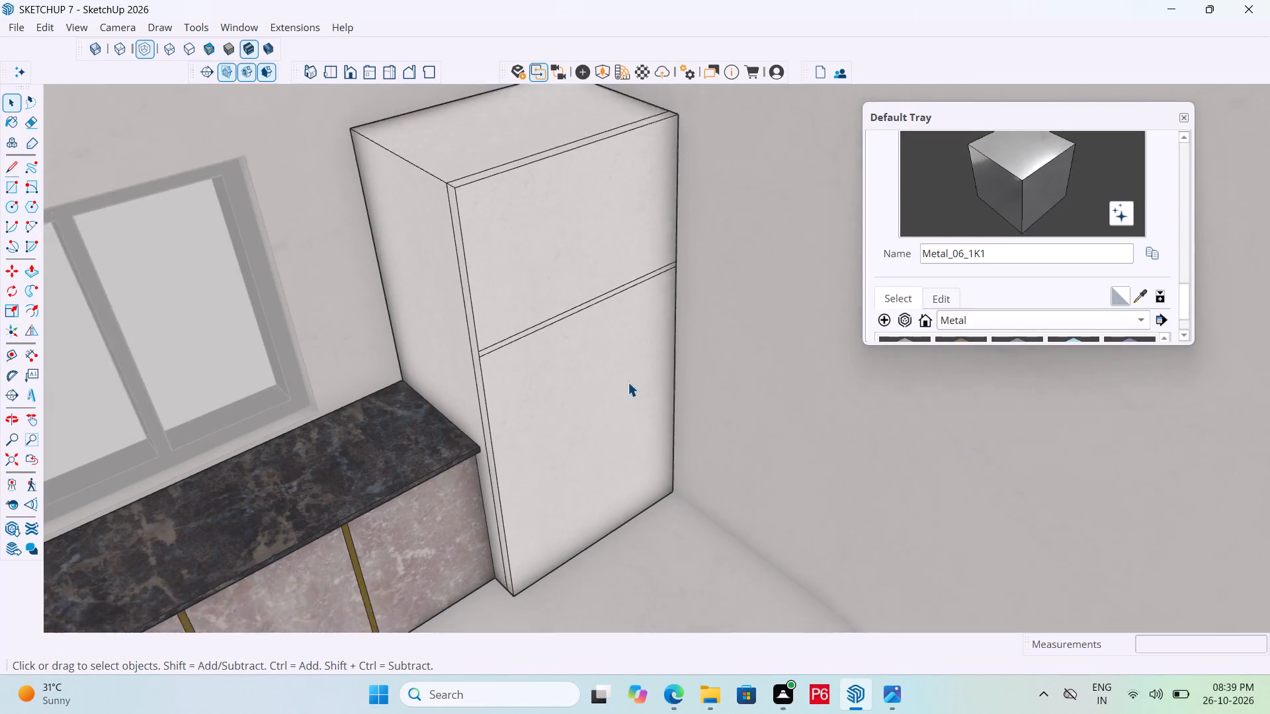
{"action": "scroll", "coordinate": [628, 382], "scroll_direction": "down", "scroll_amount": 1}
{"action": "scroll", "coordinate": [573, 383], "scroll_direction": "down", "scroll_amount": 5}
{"action": "scroll", "coordinate": [640, 389], "scroll_direction": "down", "scroll_amount": 5}
{"action": "scroll", "coordinate": [574, 345], "scroll_direction": "down", "scroll_amount": 6}
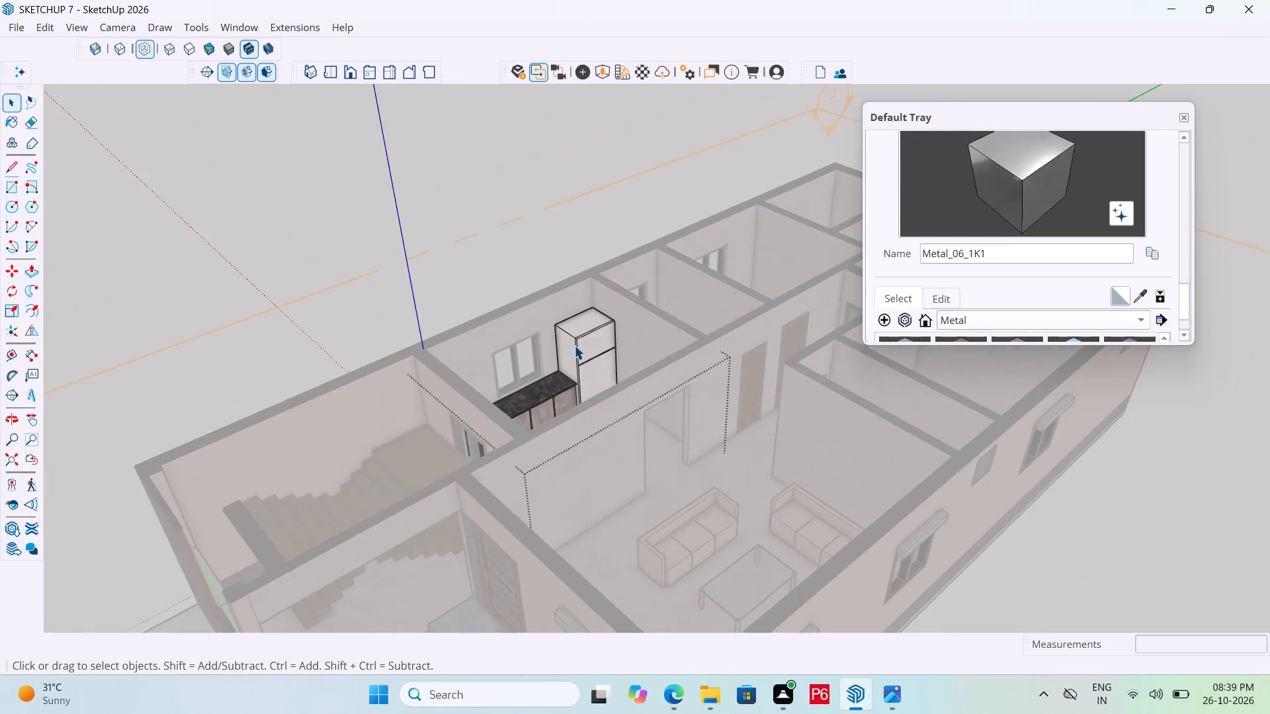
{"action": "scroll", "coordinate": [591, 344], "scroll_direction": "down", "scroll_amount": 4}
{"action": "scroll", "coordinate": [607, 354], "scroll_direction": "up", "scroll_amount": 15}
{"action": "scroll", "coordinate": [540, 405], "scroll_direction": "up", "scroll_amount": 7}
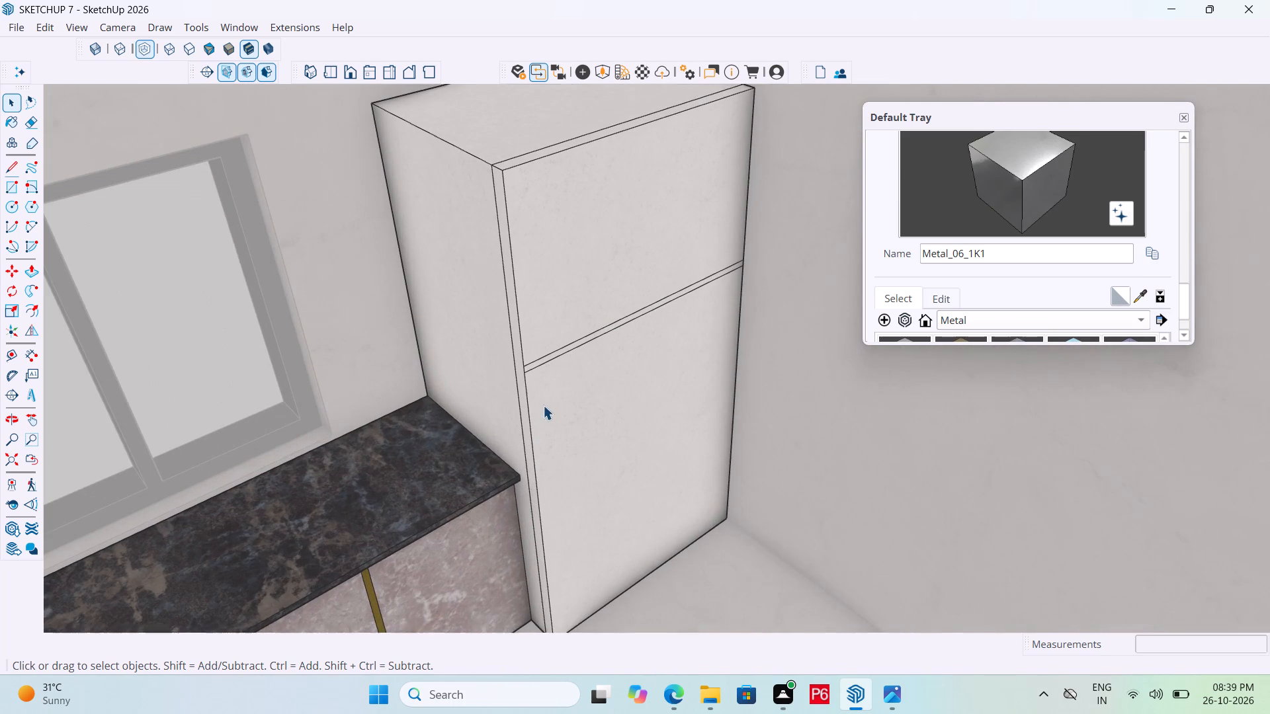
{"action": "middle_click_drag", "start_coordinate": [653, 320], "coordinate": [407, 342]}
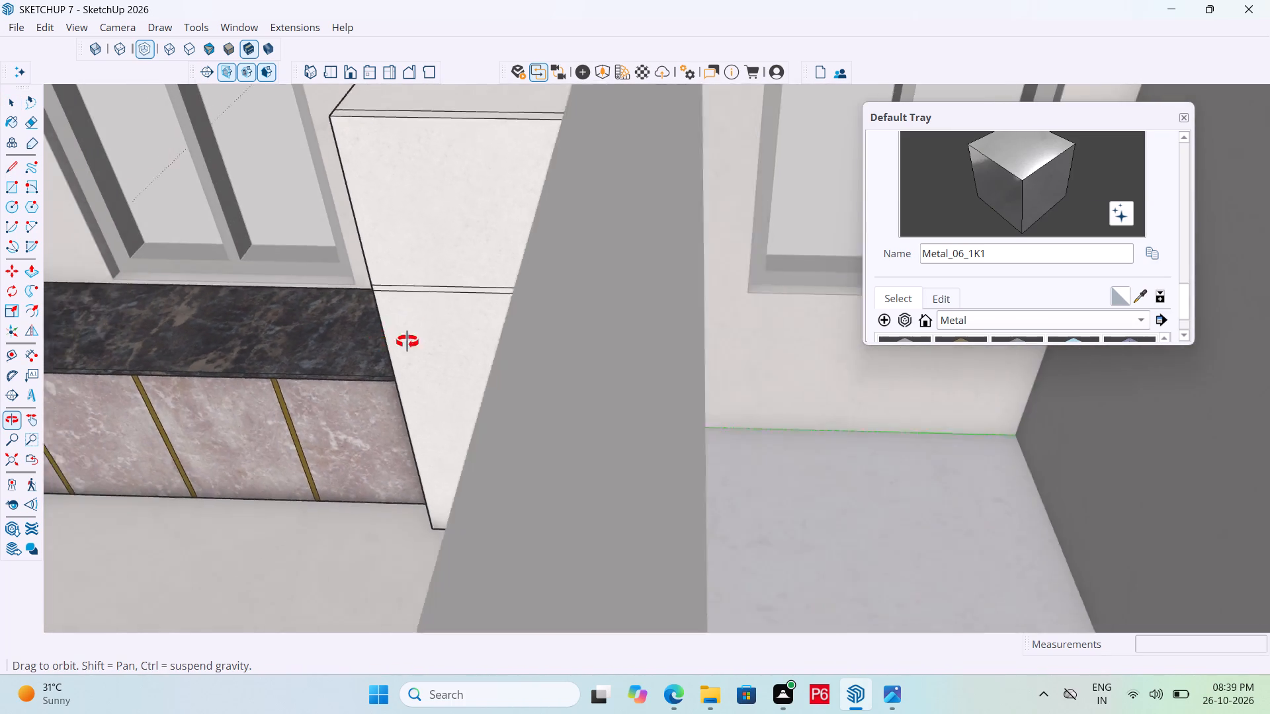
{"action": "middle_click_drag", "start_coordinate": [407, 342], "coordinate": [753, 335]}
{"action": "middle_click", "coordinate": [712, 336]}
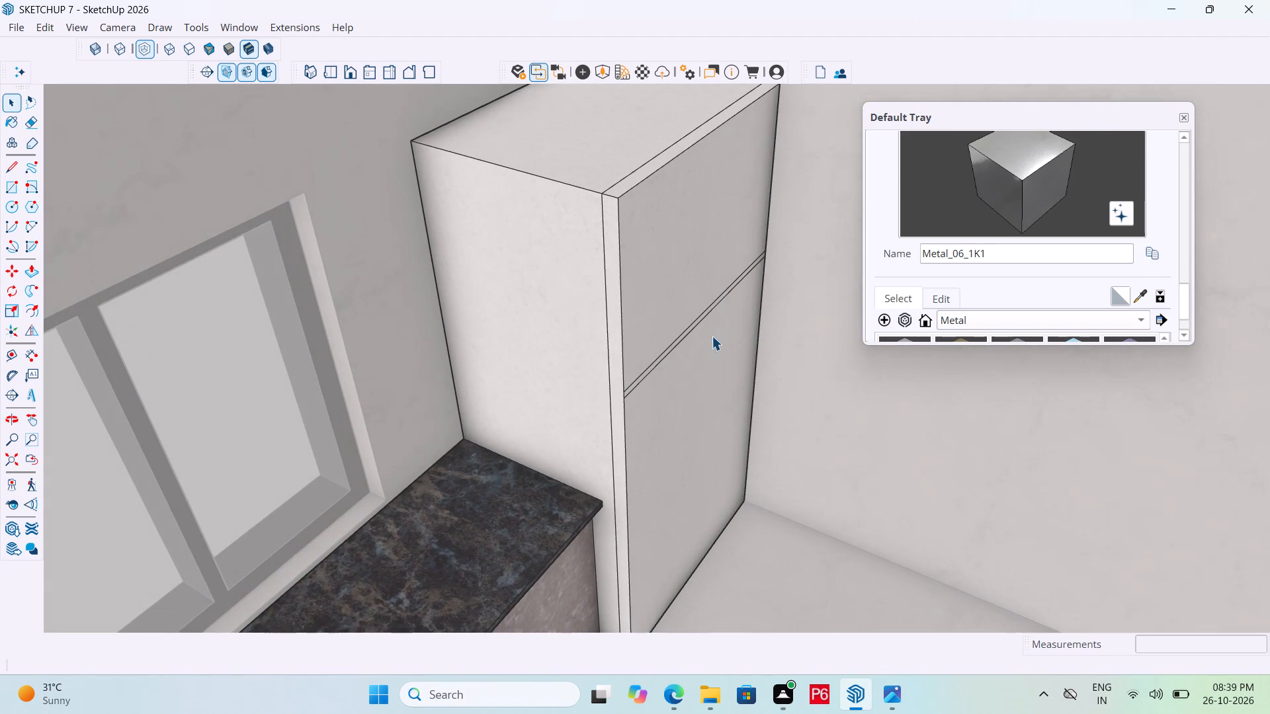
{"action": "scroll", "coordinate": [566, 319], "scroll_direction": "down", "scroll_amount": 6}
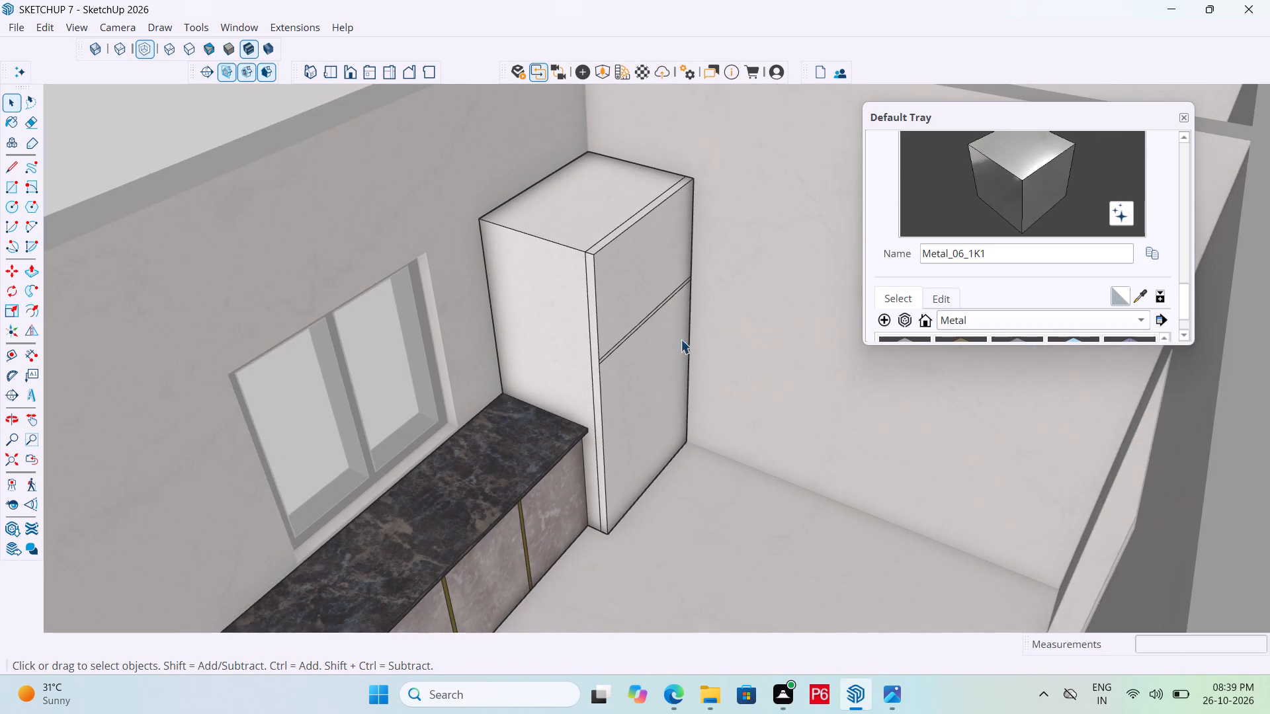
{"action": "middle_click_drag", "start_coordinate": [718, 351], "coordinate": [1190, 502]}
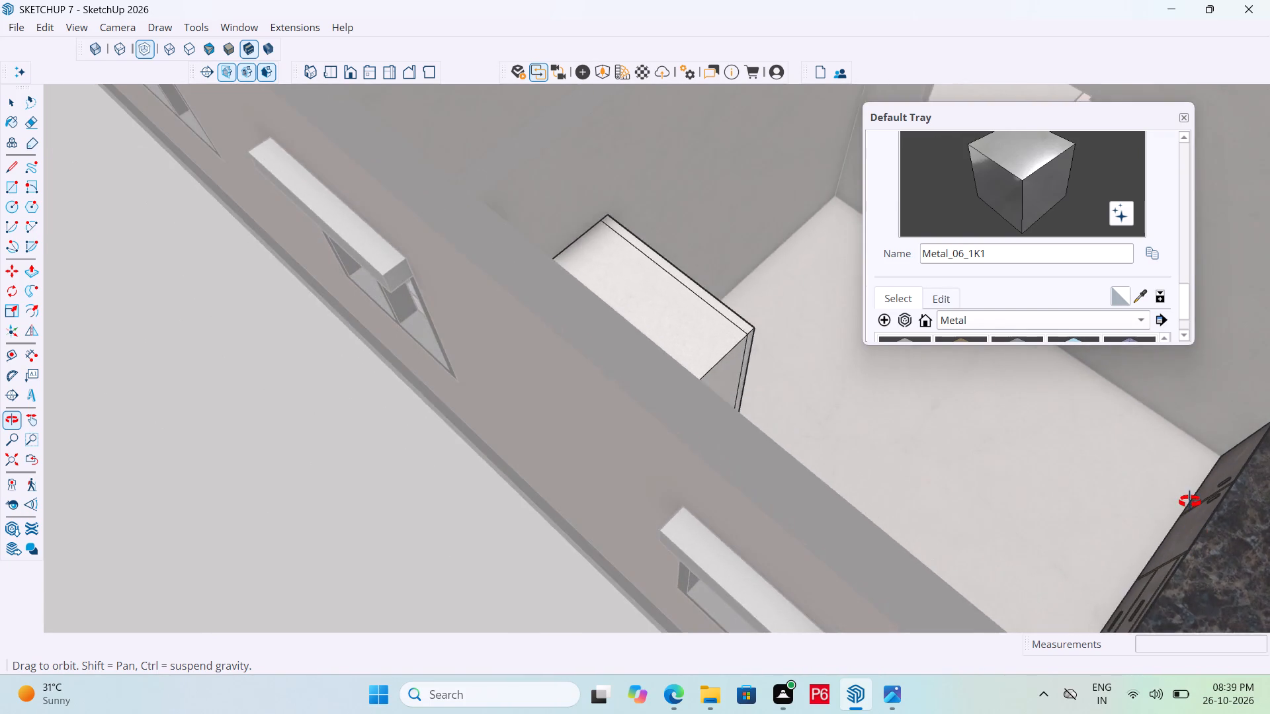
{"action": "middle_click_drag", "start_coordinate": [1190, 502], "coordinate": [491, 427]}
{"action": "scroll", "coordinate": [676, 395], "scroll_direction": "down", "scroll_amount": 2}
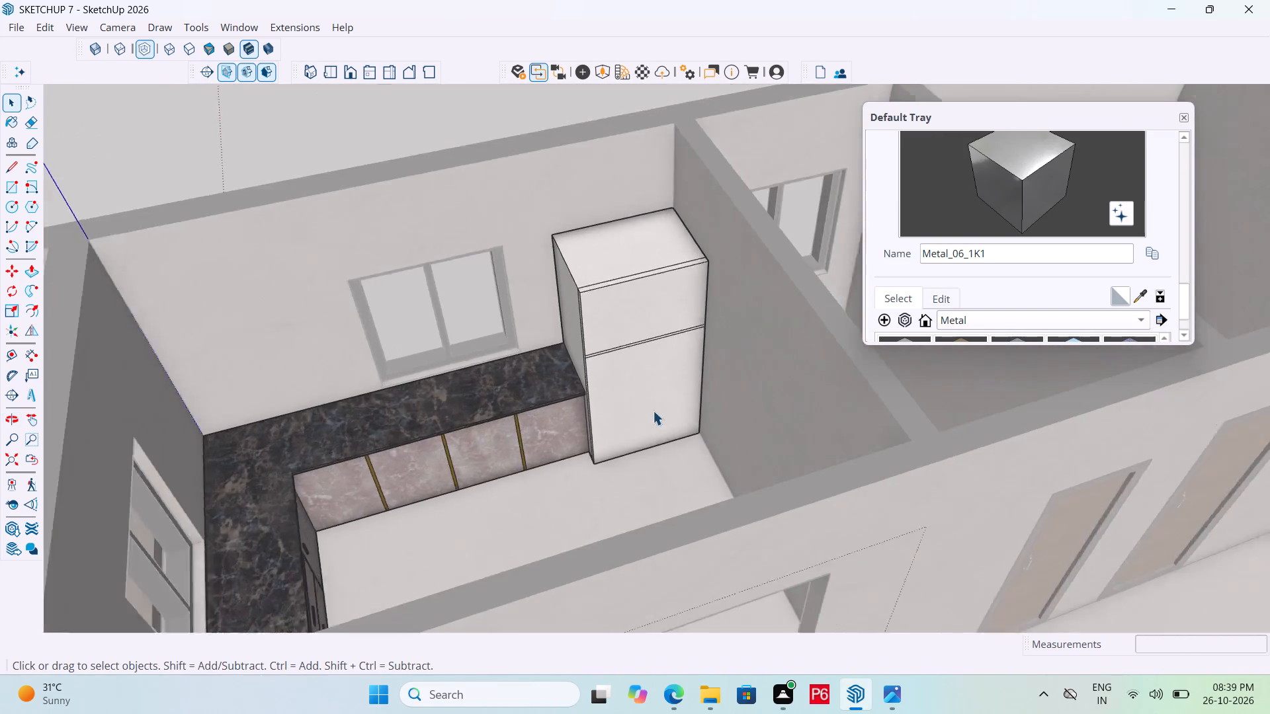
{"action": "scroll", "coordinate": [653, 411], "scroll_direction": "down", "scroll_amount": 3}
{"action": "middle_click_drag", "start_coordinate": [600, 422], "coordinate": [1269, 313]}
{"action": "middle_click_drag", "start_coordinate": [517, 503], "coordinate": [589, 498]}
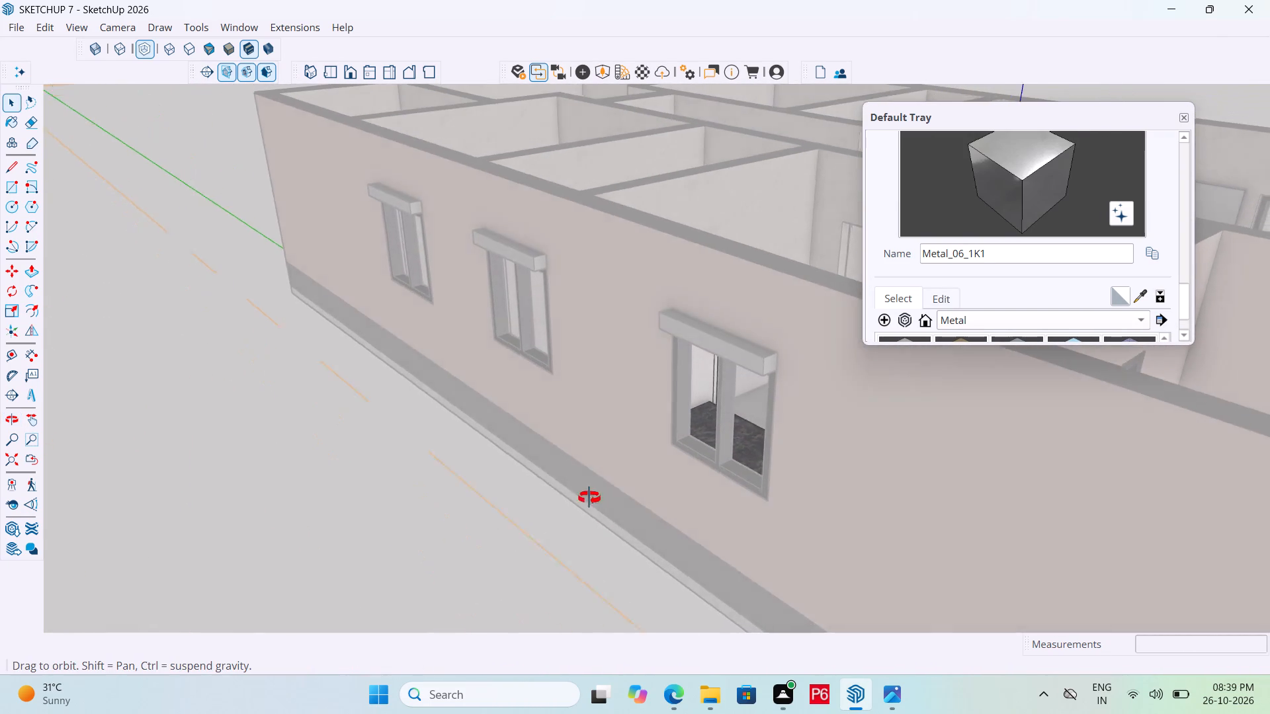
{"action": "middle_click_drag", "start_coordinate": [589, 498], "coordinate": [89, 616]}
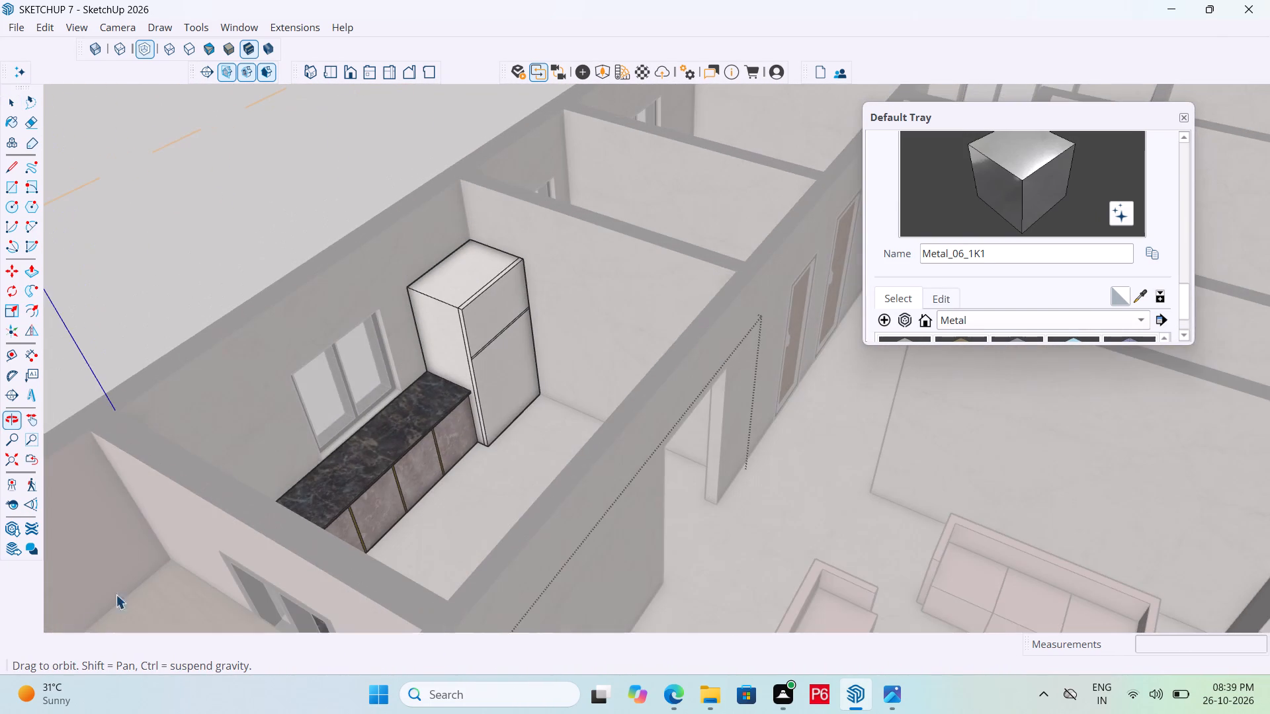
{"action": "scroll", "coordinate": [893, 363], "scroll_direction": "down", "scroll_amount": 3}
{"action": "scroll", "coordinate": [570, 381], "scroll_direction": "up", "scroll_amount": 12}
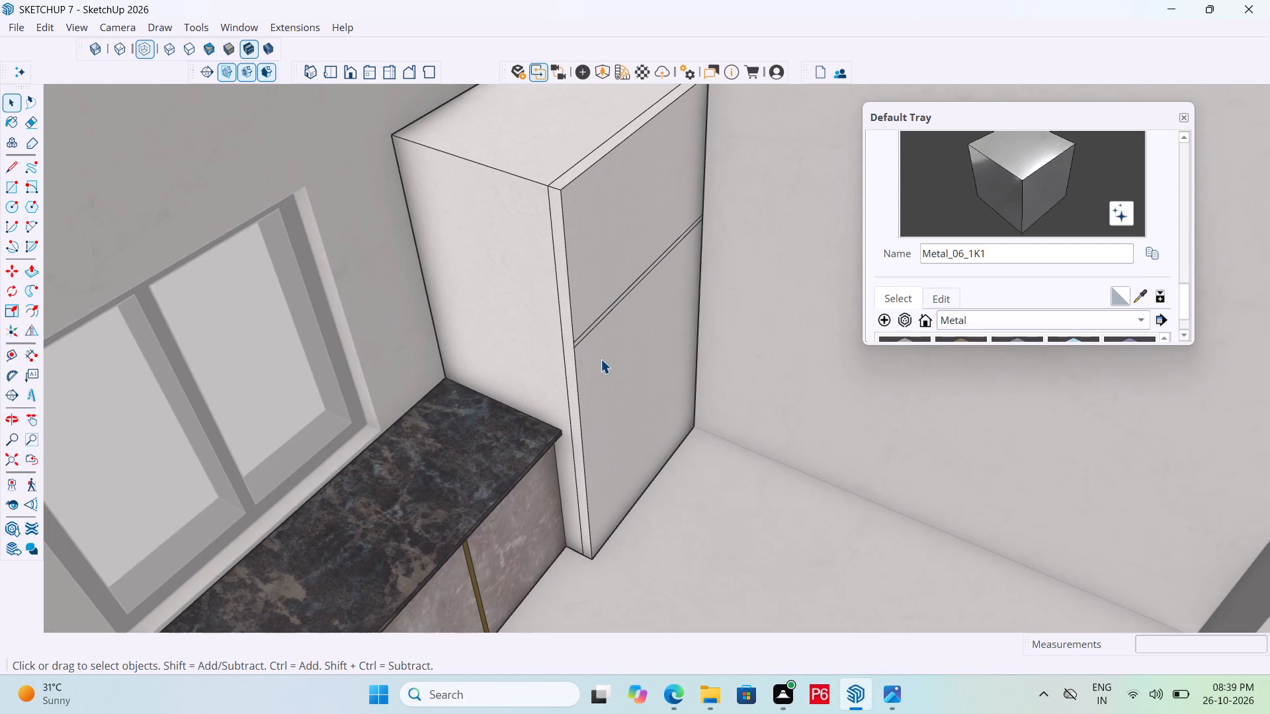
Paint the narrow strip between the refrigerator's two doors with M09_Shadow_Night from the Solid Colors collection.
{"action": "scroll", "coordinate": [597, 290], "scroll_direction": "up", "scroll_amount": 1}
{"action": "middle_click_drag", "start_coordinate": [599, 290], "coordinate": [490, 276]}
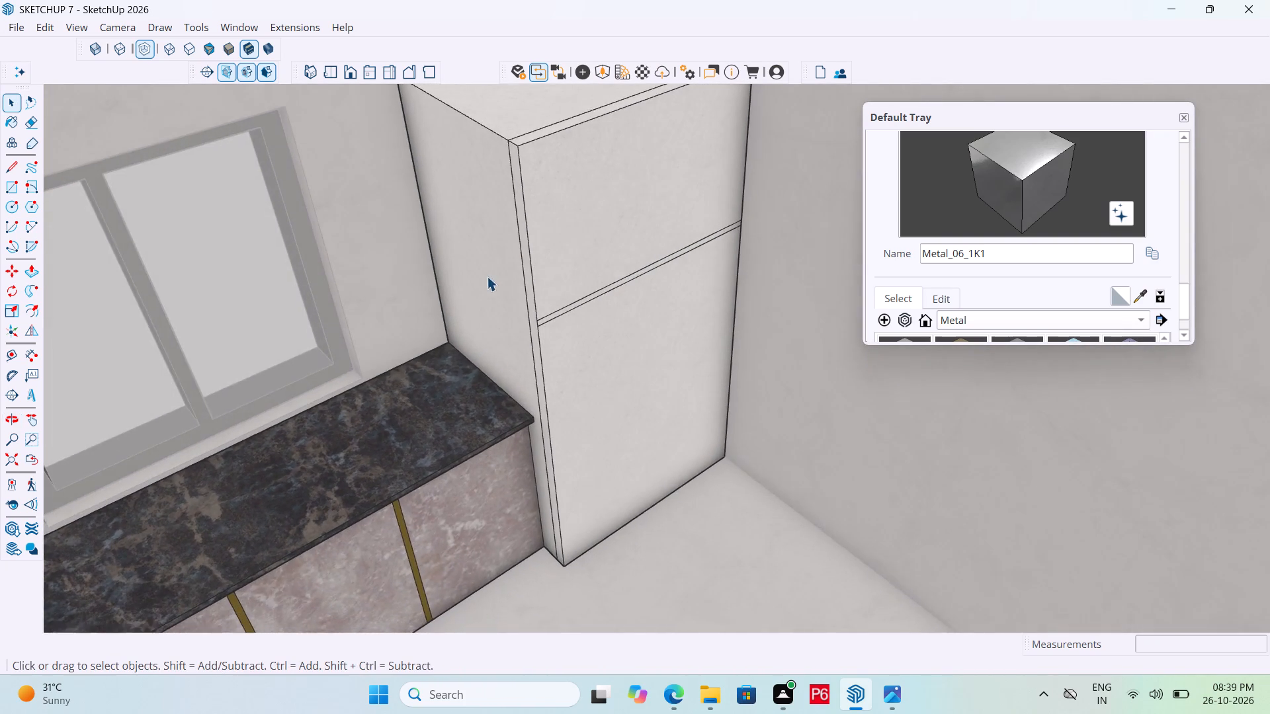
{"action": "scroll", "coordinate": [628, 303], "scroll_direction": "up", "scroll_amount": 5}
{"action": "scroll", "coordinate": [563, 297], "scroll_direction": "up", "scroll_amount": 4}
{"action": "left_click", "coordinate": [558, 297]}
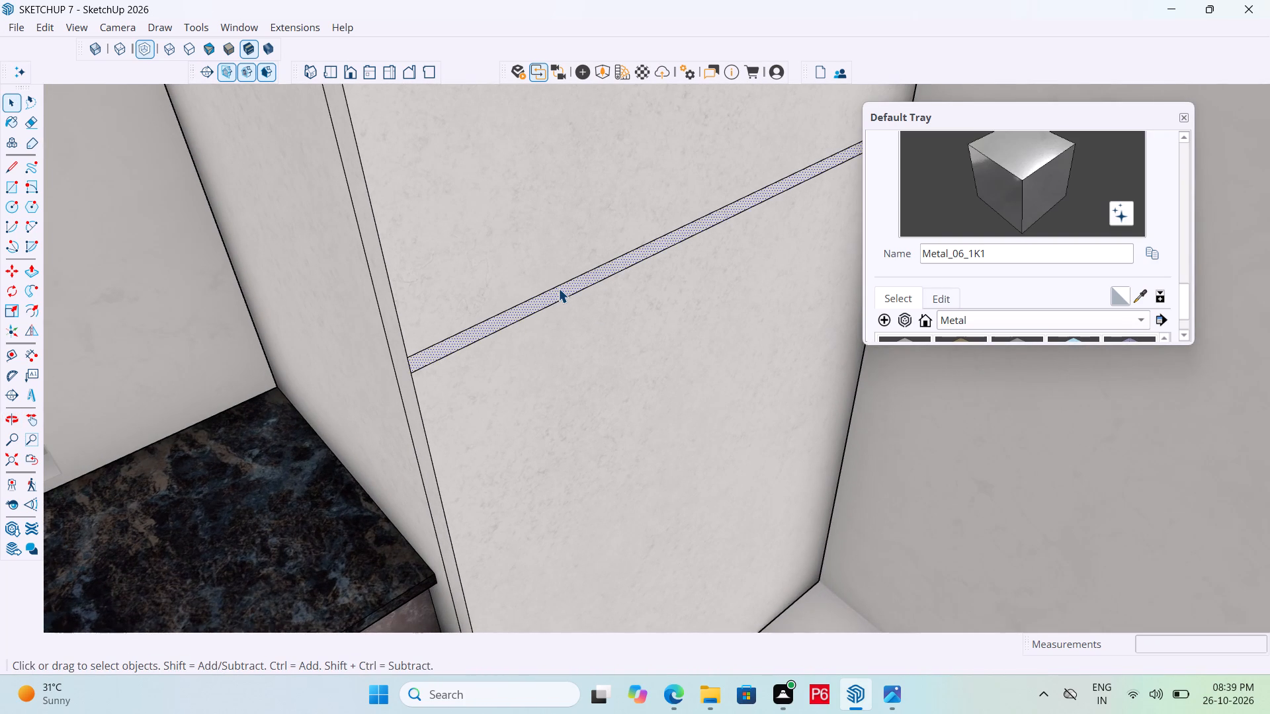
{"action": "scroll", "coordinate": [972, 299], "scroll_direction": "down", "scroll_amount": 3}
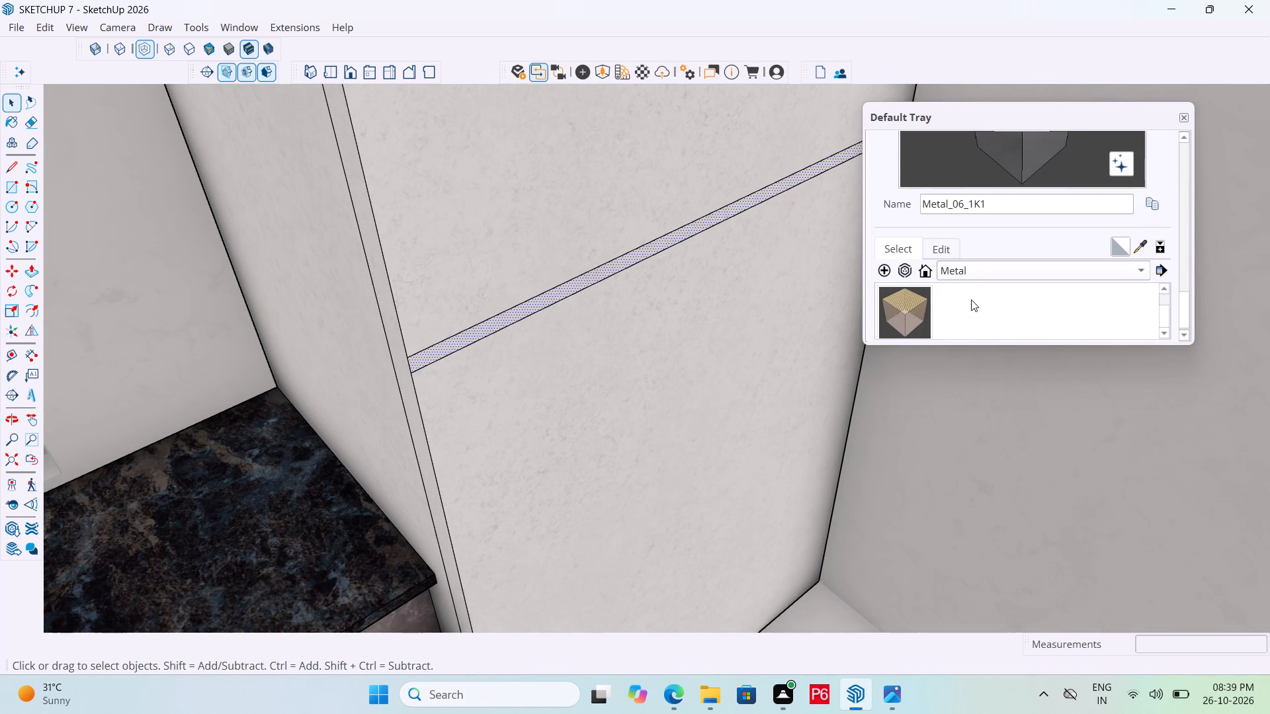
{"action": "scroll", "coordinate": [979, 296], "scroll_direction": "up", "scroll_amount": 1}
{"action": "scroll", "coordinate": [984, 278], "scroll_direction": "down", "scroll_amount": 3}
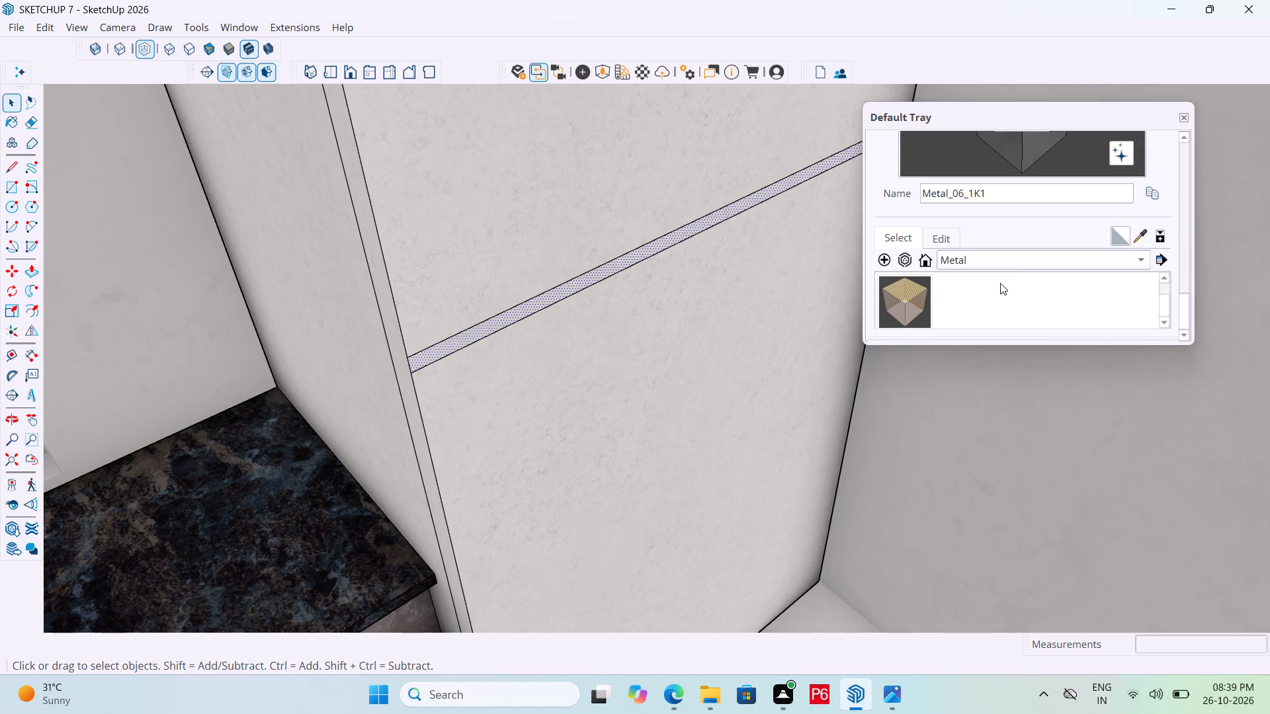
{"action": "left_click", "coordinate": [1019, 266]}
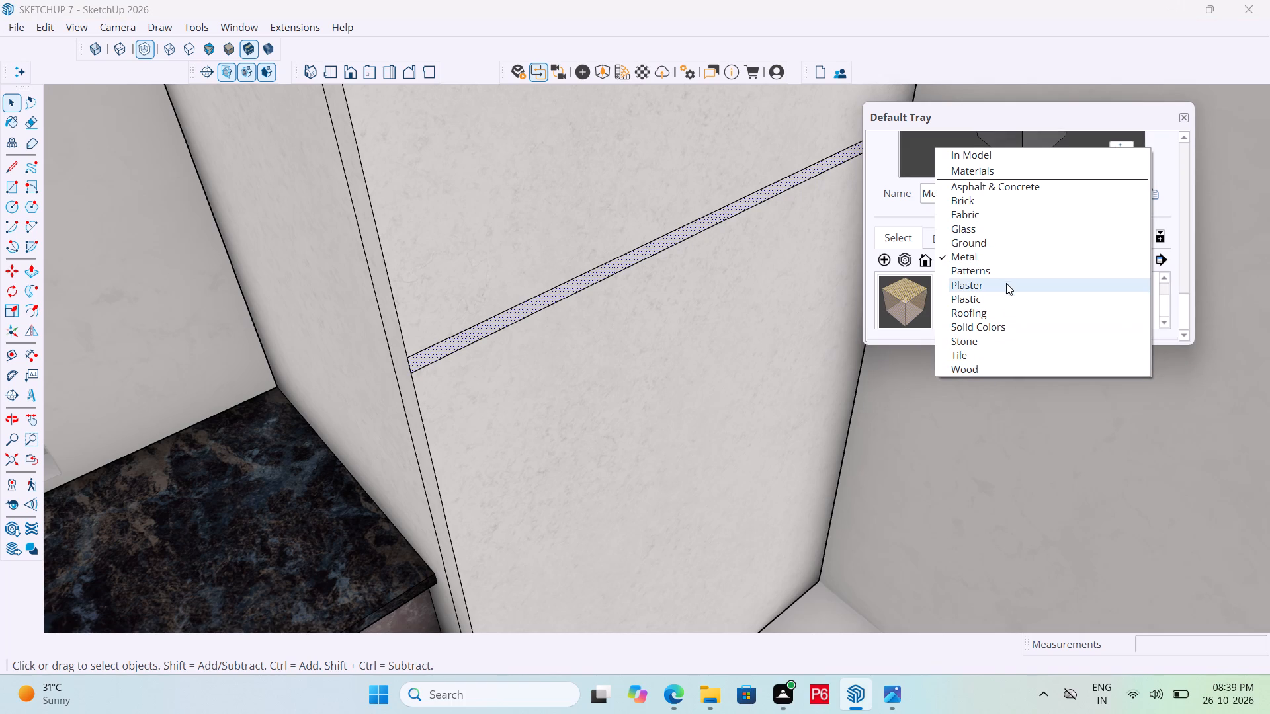
{"action": "left_click", "coordinate": [985, 330]}
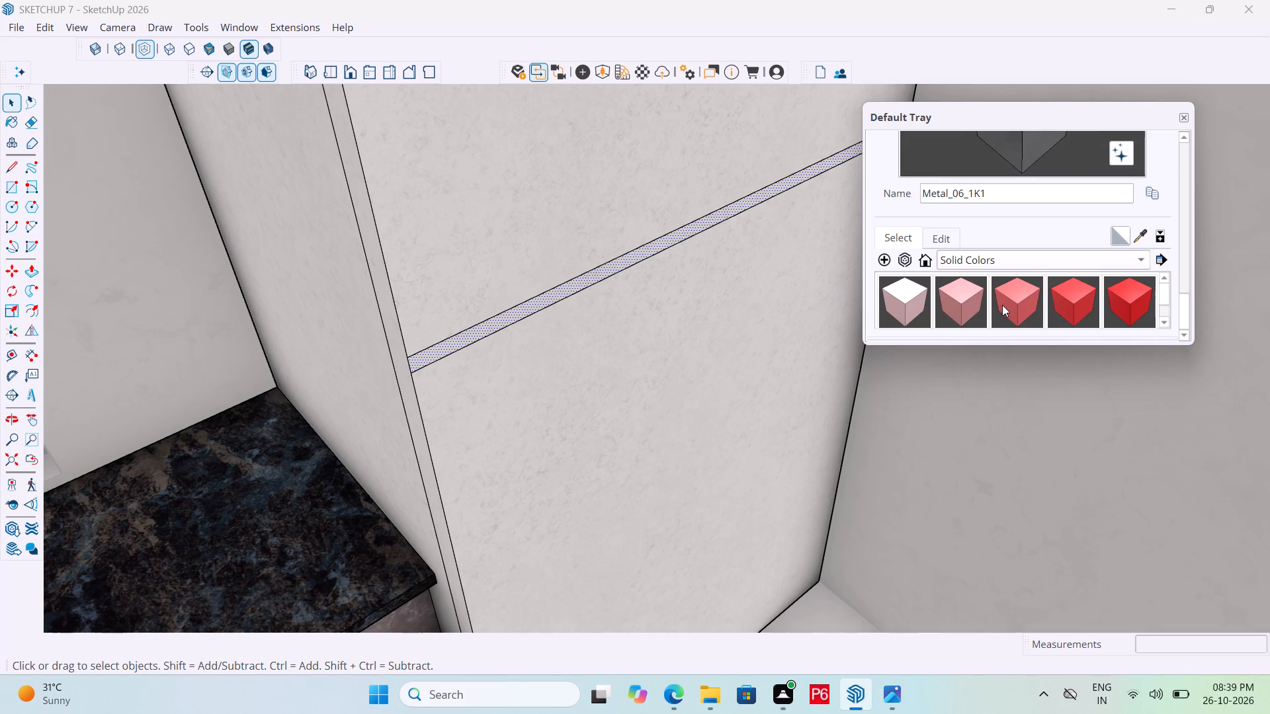
{"action": "scroll", "coordinate": [1023, 282], "scroll_direction": "down", "scroll_amount": 12}
{"action": "scroll", "coordinate": [982, 307], "scroll_direction": "down", "scroll_amount": 18}
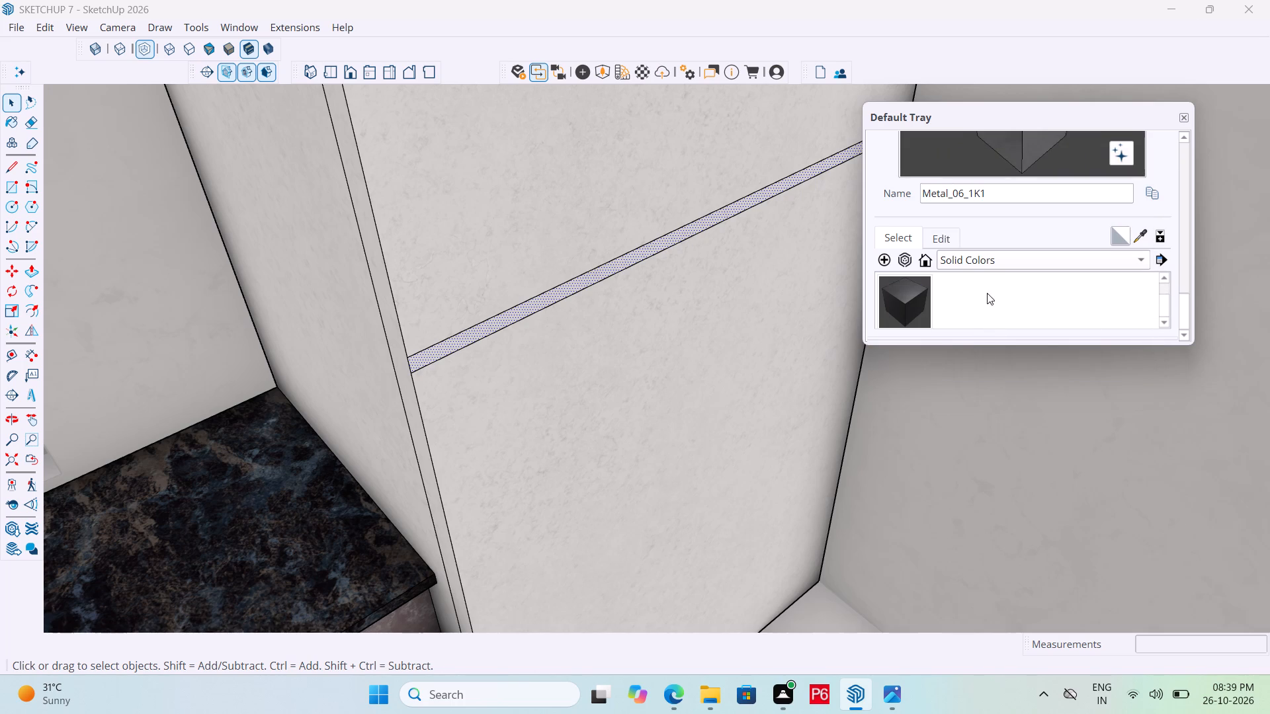
{"action": "left_click", "coordinate": [921, 311]}
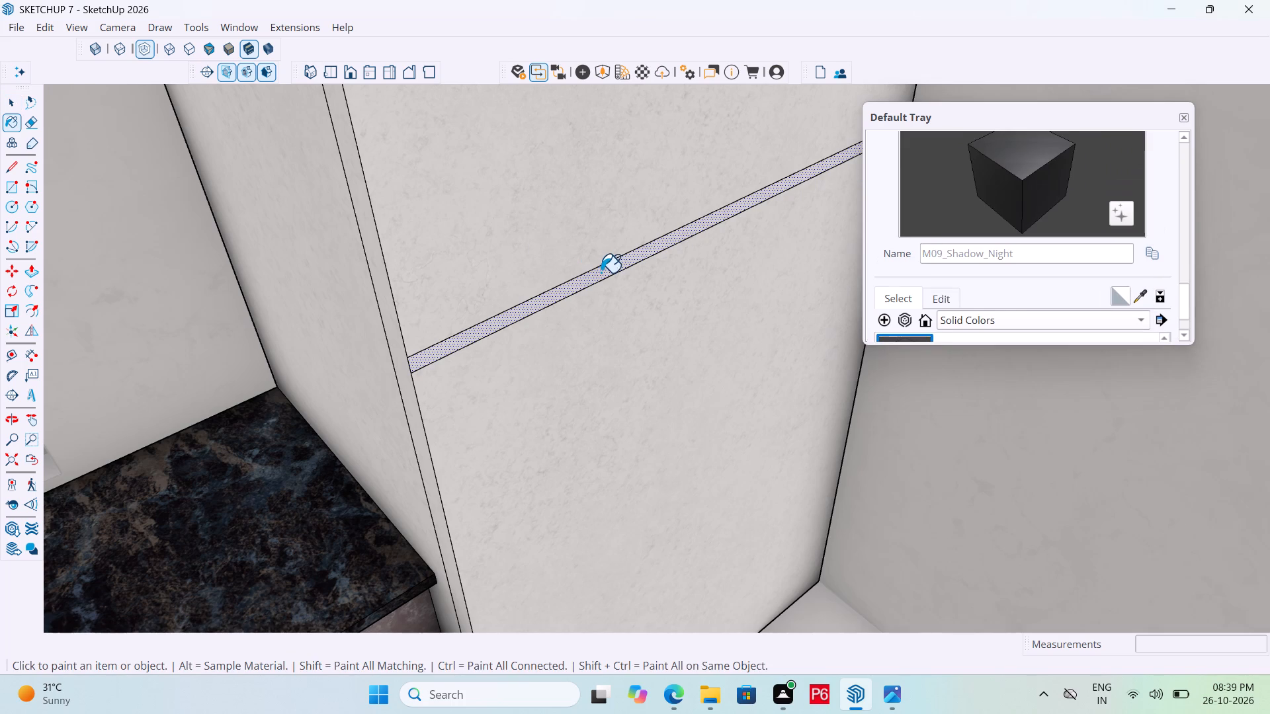
{"action": "left_click", "coordinate": [601, 272]}
Save the model with the painted door strip.
{"action": "scroll", "coordinate": [538, 387], "scroll_direction": "down", "scroll_amount": 4}
{"action": "key", "text": "ctrl+s"}
{"action": "key", "text": "ctrl+s"}
{"action": "key", "text": "ctrl+s"}
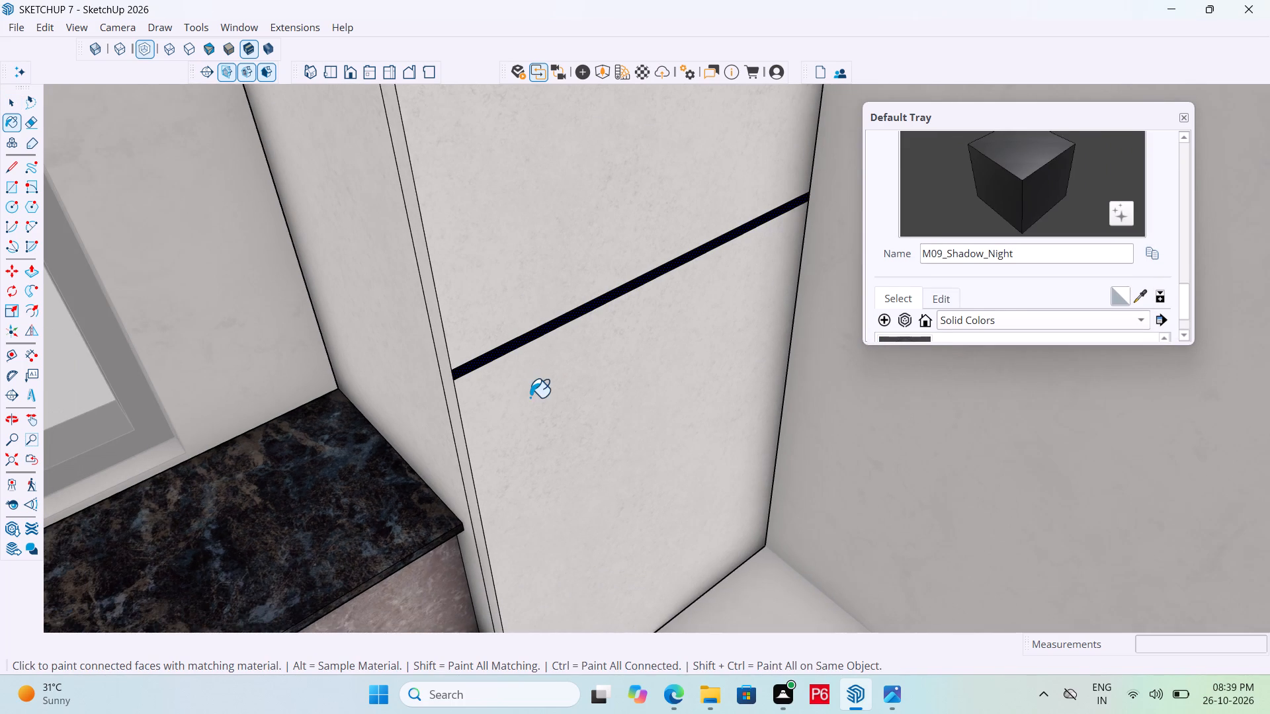
{"action": "key", "text": "ctrl+s"}
{"action": "key", "text": "ctrl+s"}
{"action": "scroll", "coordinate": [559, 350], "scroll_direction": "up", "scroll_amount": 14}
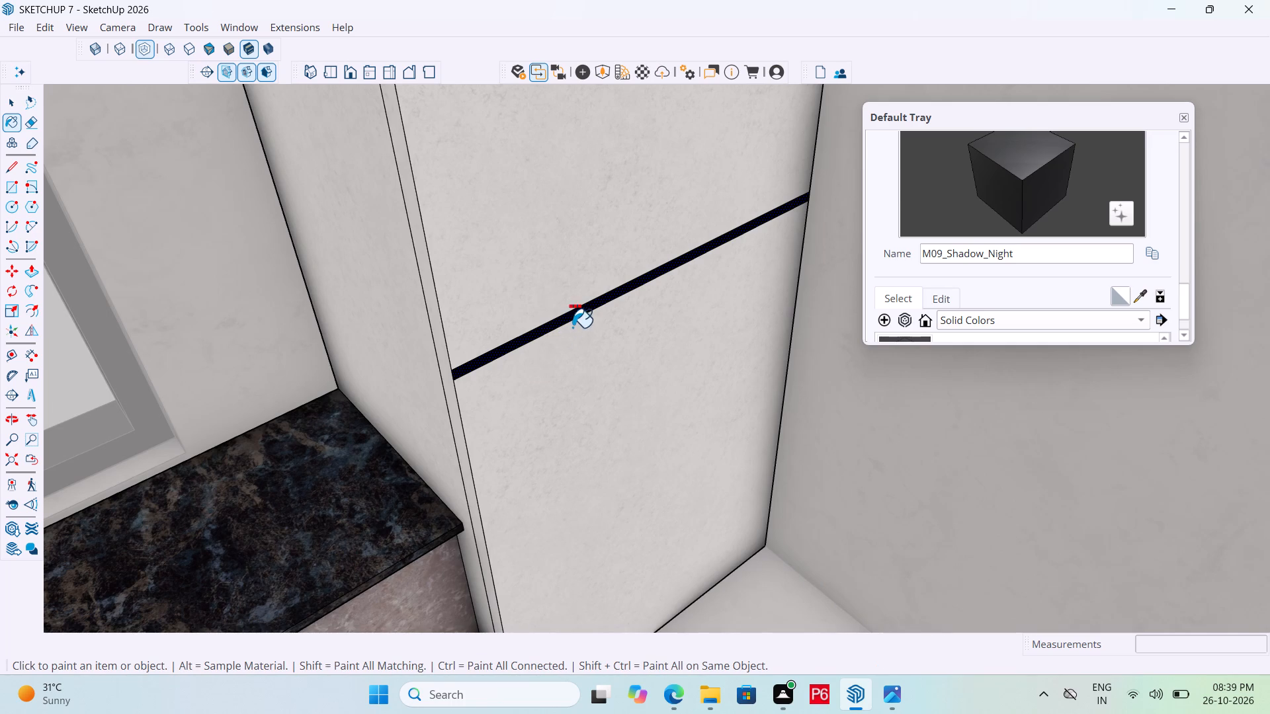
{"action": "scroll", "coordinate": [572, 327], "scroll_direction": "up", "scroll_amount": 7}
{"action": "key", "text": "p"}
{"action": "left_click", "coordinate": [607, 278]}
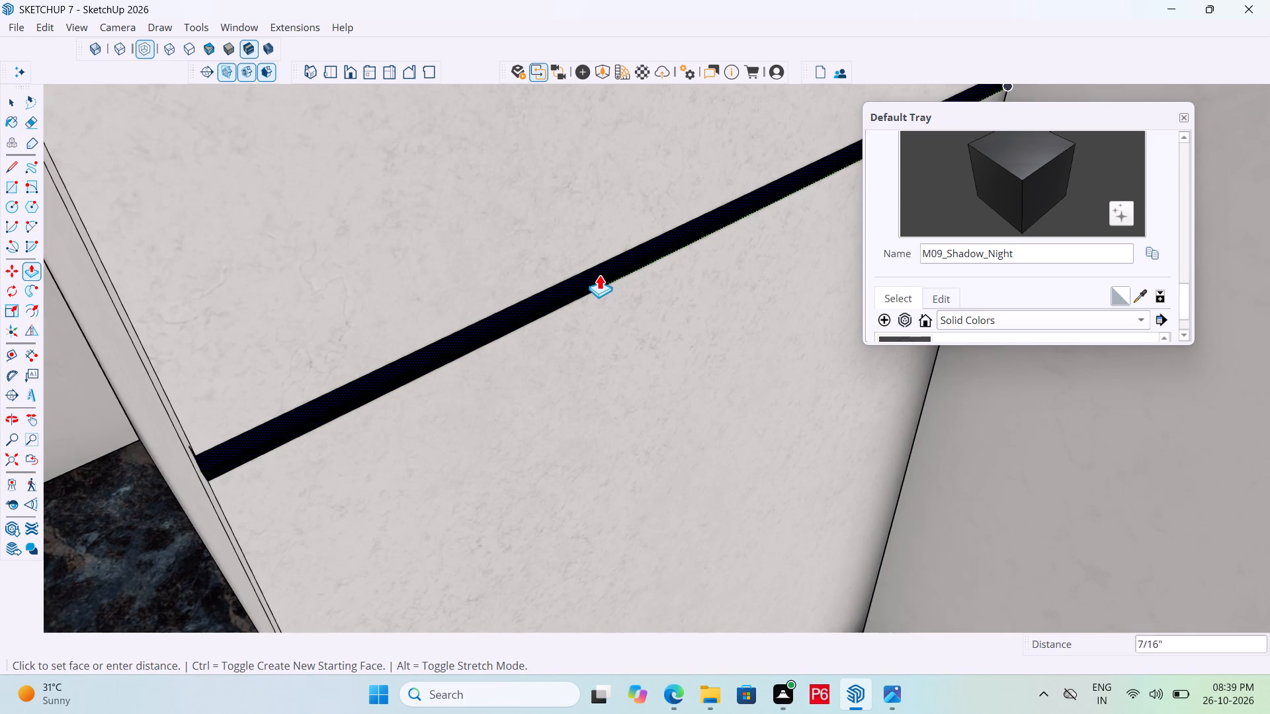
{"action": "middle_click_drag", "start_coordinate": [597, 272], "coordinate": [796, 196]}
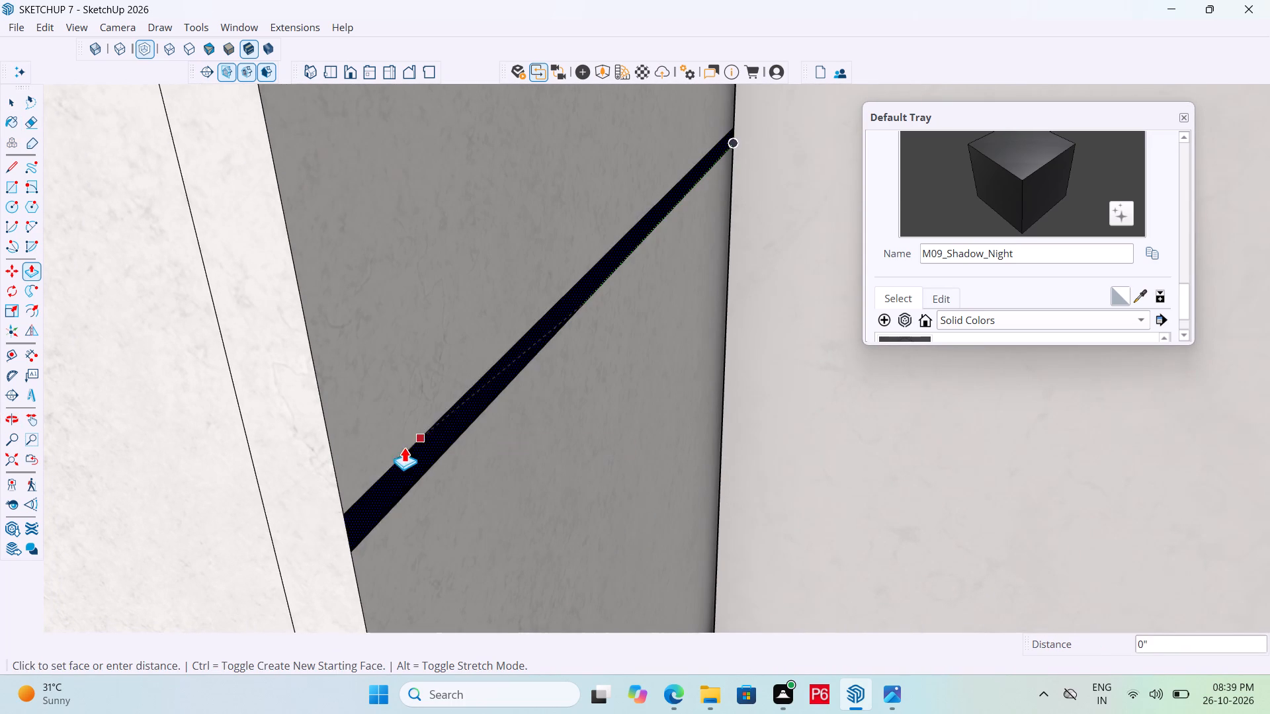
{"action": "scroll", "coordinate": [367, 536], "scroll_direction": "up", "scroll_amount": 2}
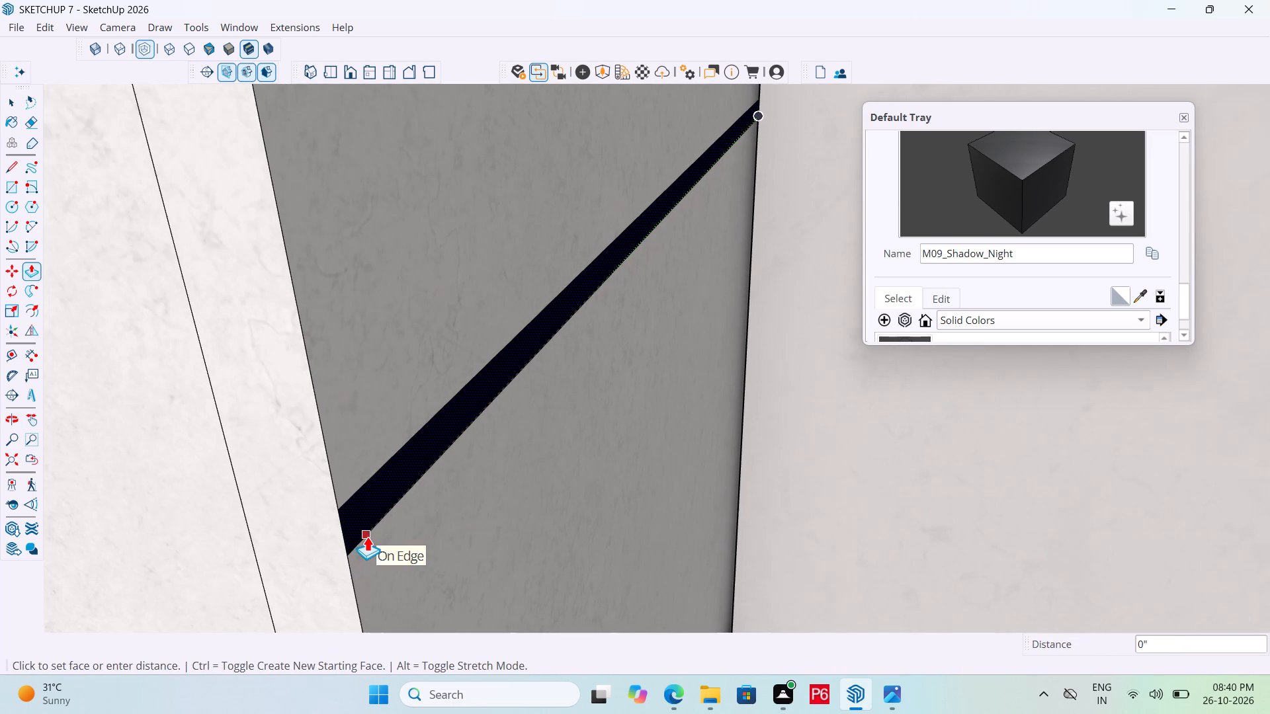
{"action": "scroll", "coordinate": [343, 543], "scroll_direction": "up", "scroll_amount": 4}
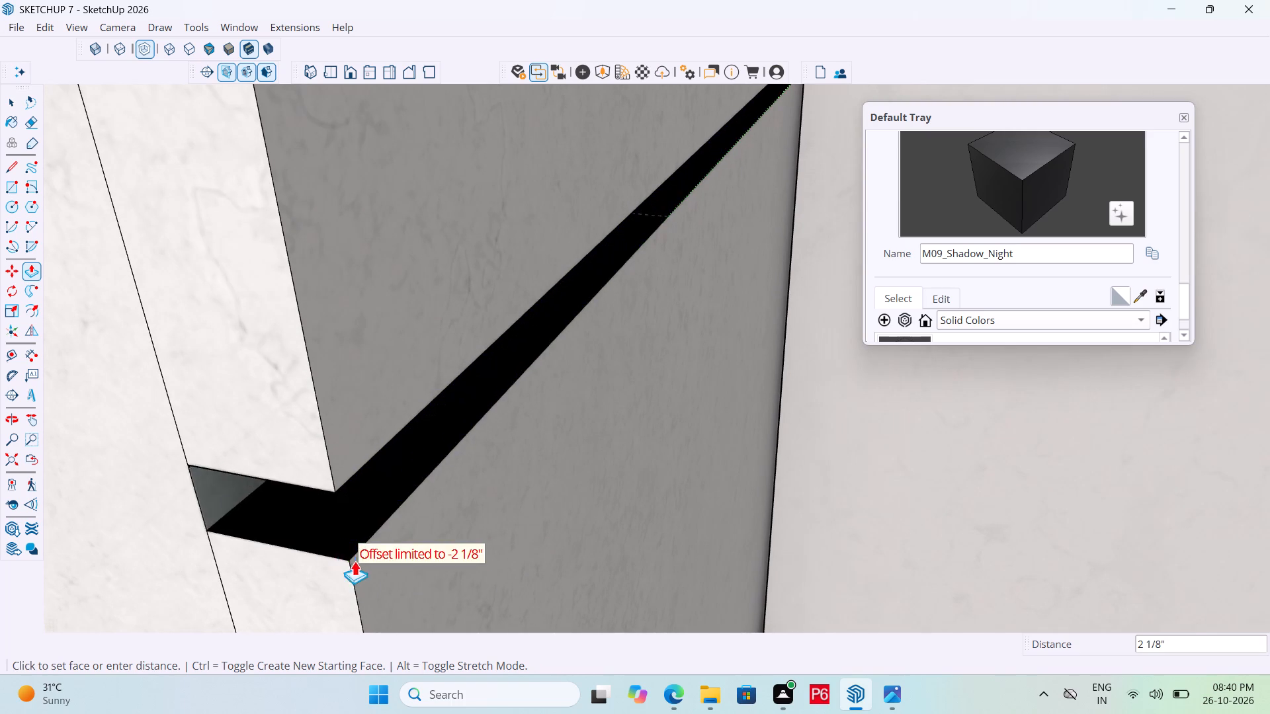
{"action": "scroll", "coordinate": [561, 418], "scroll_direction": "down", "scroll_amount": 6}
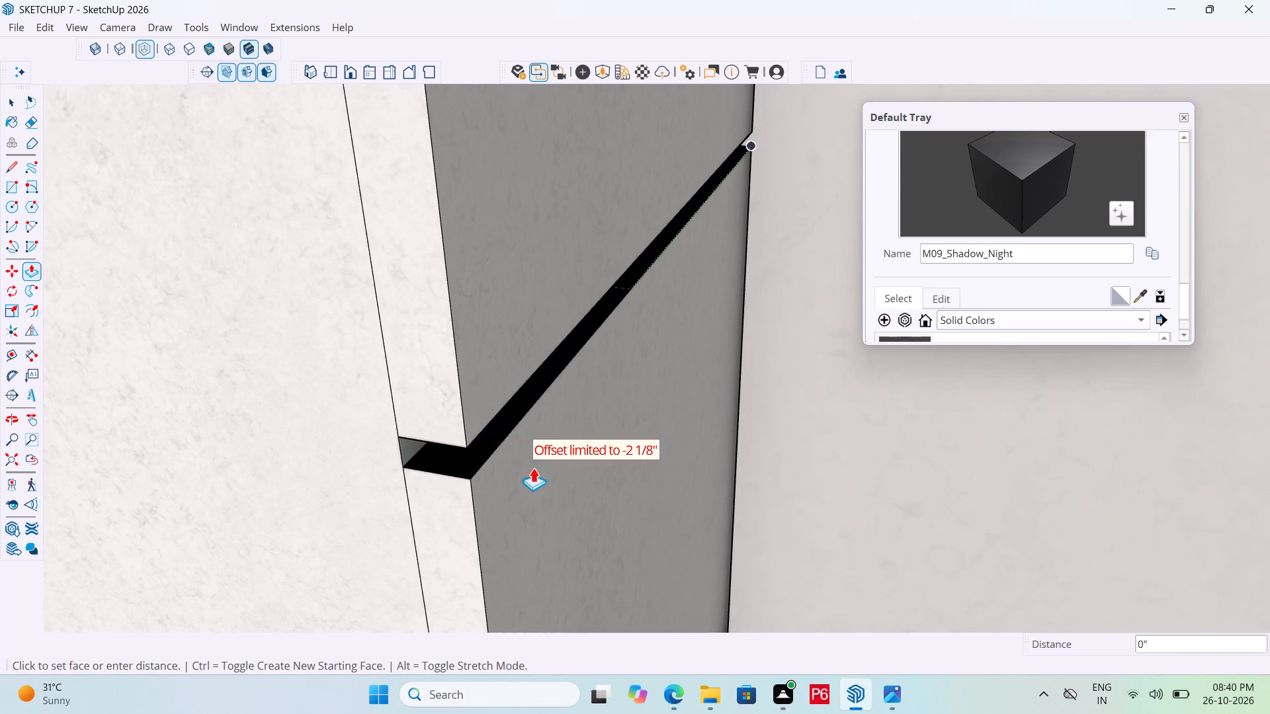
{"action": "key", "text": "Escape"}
Push the black strip between the refrigerator doors inward about 3/8" to form a recessed gap.
{"action": "scroll", "coordinate": [499, 514], "scroll_direction": "up", "scroll_amount": 3}
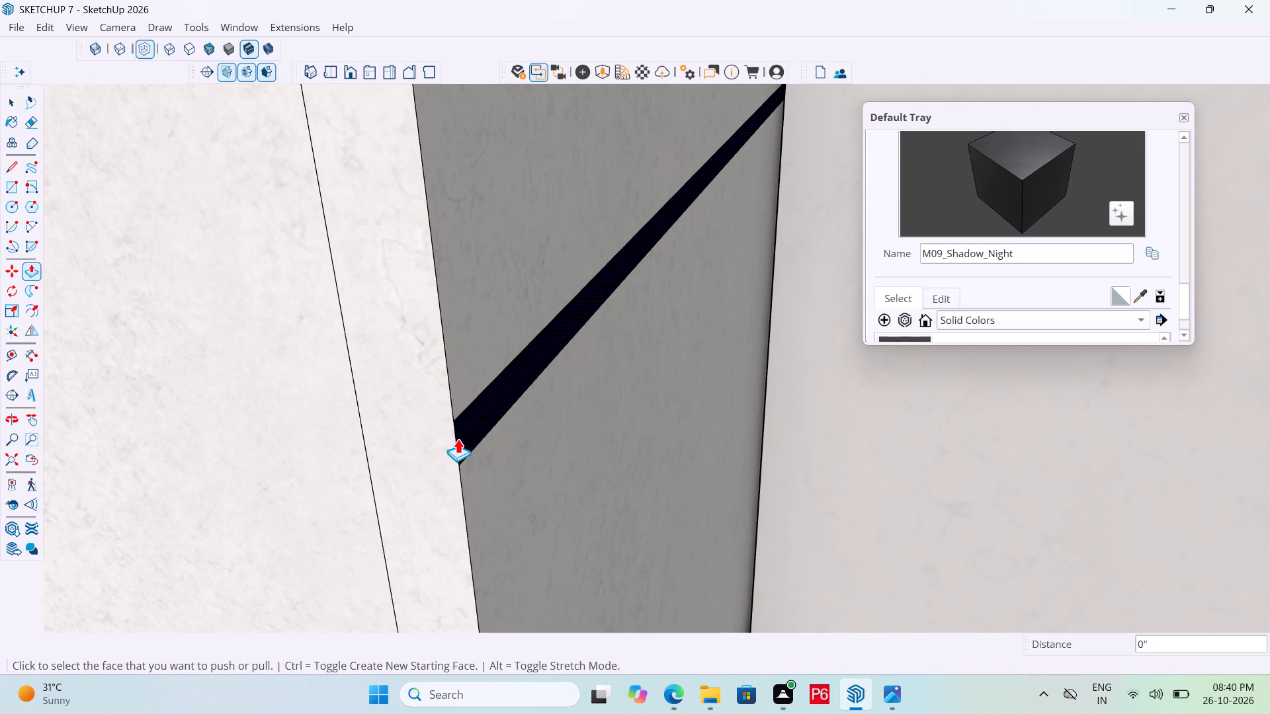
{"action": "left_click", "coordinate": [458, 438]}
{"action": "left_click", "coordinate": [441, 438]}
{"action": "scroll", "coordinate": [409, 450], "scroll_direction": "down", "scroll_amount": 7}
{"action": "scroll", "coordinate": [632, 405], "scroll_direction": "down", "scroll_amount": 2}
{"action": "middle_click_drag", "start_coordinate": [622, 419], "coordinate": [441, 463]}
{"action": "scroll", "coordinate": [624, 418], "scroll_direction": "down", "scroll_amount": 2}
{"action": "scroll", "coordinate": [726, 409], "scroll_direction": "down", "scroll_amount": 5}
Save the model with the recessed door gap.
{"action": "key", "text": "ctrl+s"}
{"action": "key", "text": "ctrl+s"}
{"action": "key", "text": "ctrl+s"}
{"action": "key", "text": "ctrl+s"}
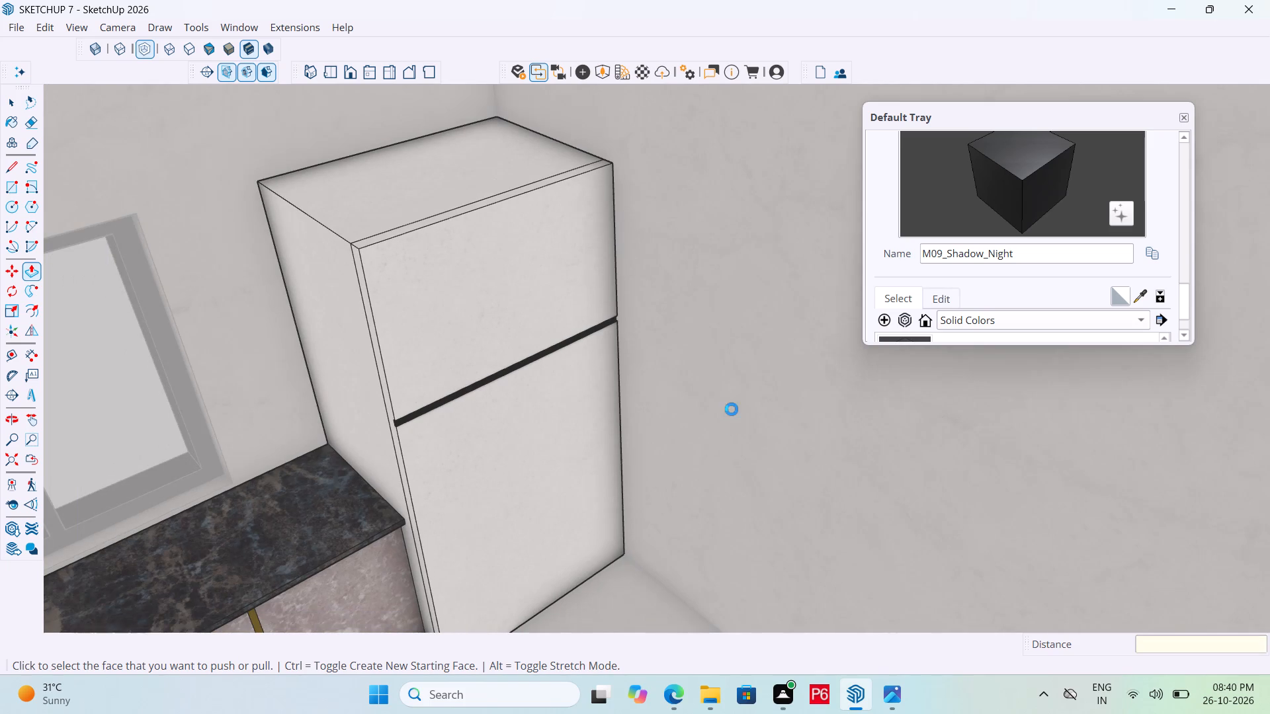
{"action": "key", "text": "ctrl+s"}
{"action": "key", "text": "ctrl+s"}
{"action": "key", "text": "ctrl+s"}
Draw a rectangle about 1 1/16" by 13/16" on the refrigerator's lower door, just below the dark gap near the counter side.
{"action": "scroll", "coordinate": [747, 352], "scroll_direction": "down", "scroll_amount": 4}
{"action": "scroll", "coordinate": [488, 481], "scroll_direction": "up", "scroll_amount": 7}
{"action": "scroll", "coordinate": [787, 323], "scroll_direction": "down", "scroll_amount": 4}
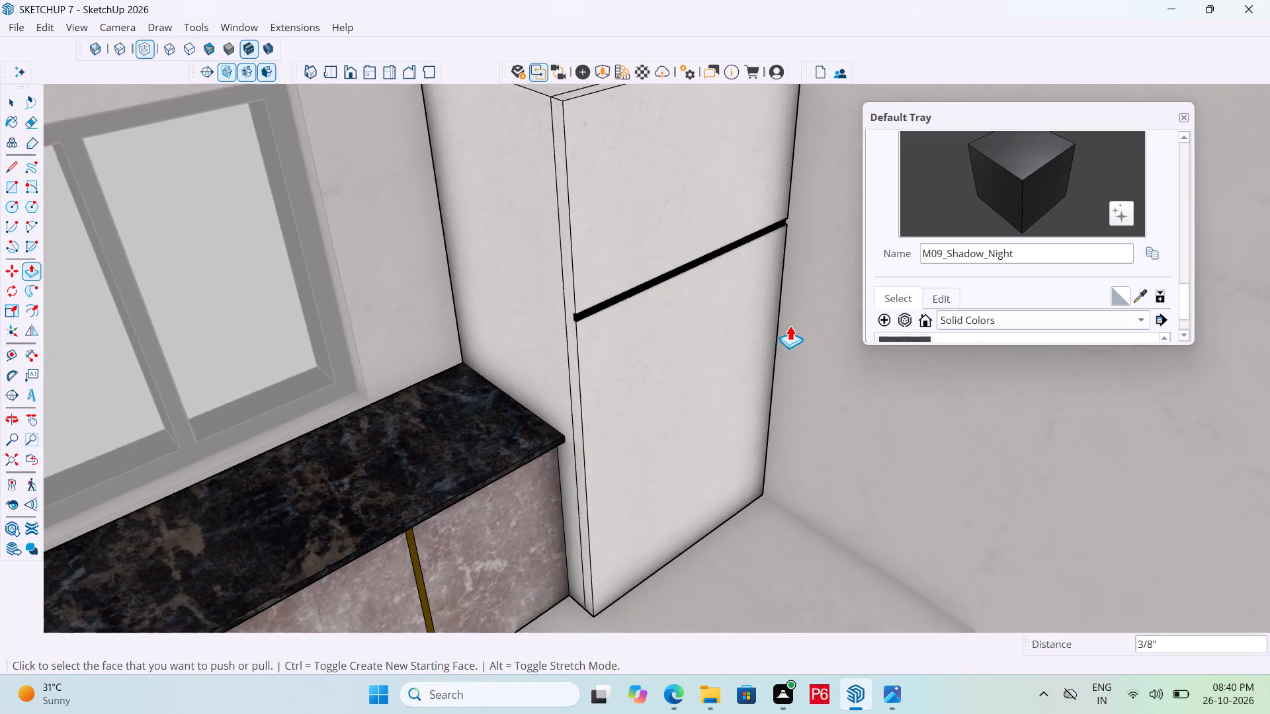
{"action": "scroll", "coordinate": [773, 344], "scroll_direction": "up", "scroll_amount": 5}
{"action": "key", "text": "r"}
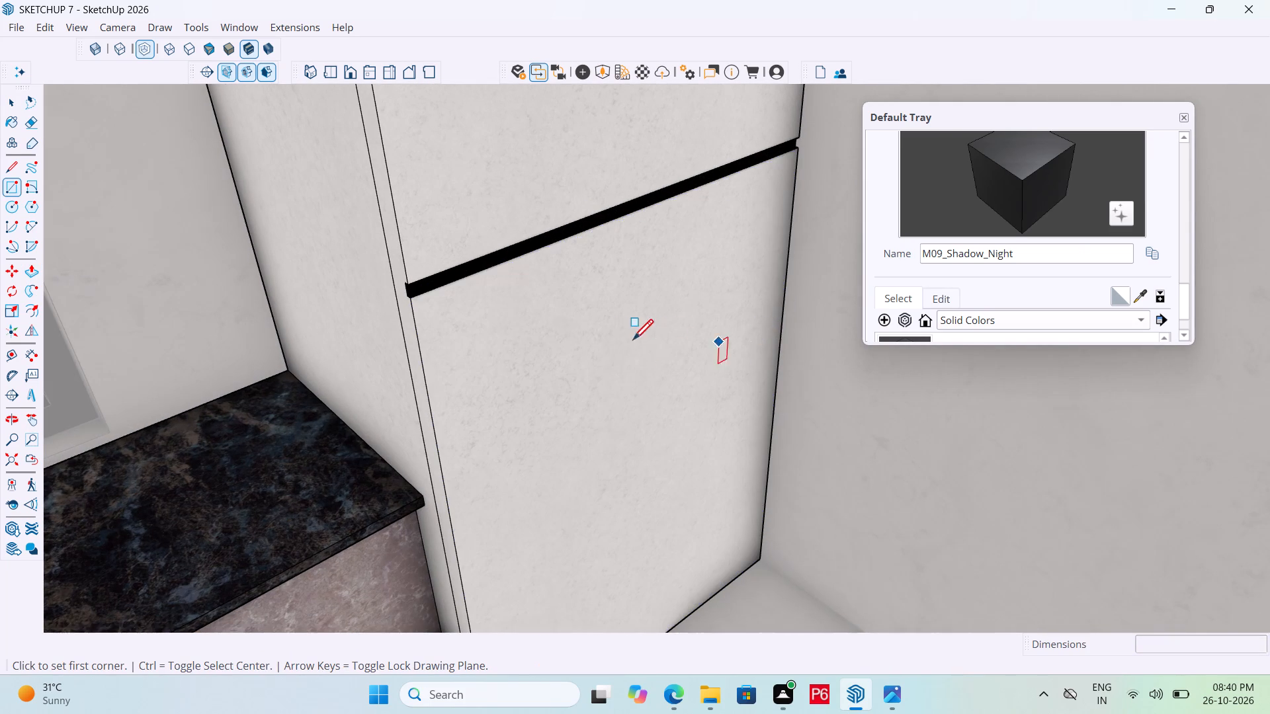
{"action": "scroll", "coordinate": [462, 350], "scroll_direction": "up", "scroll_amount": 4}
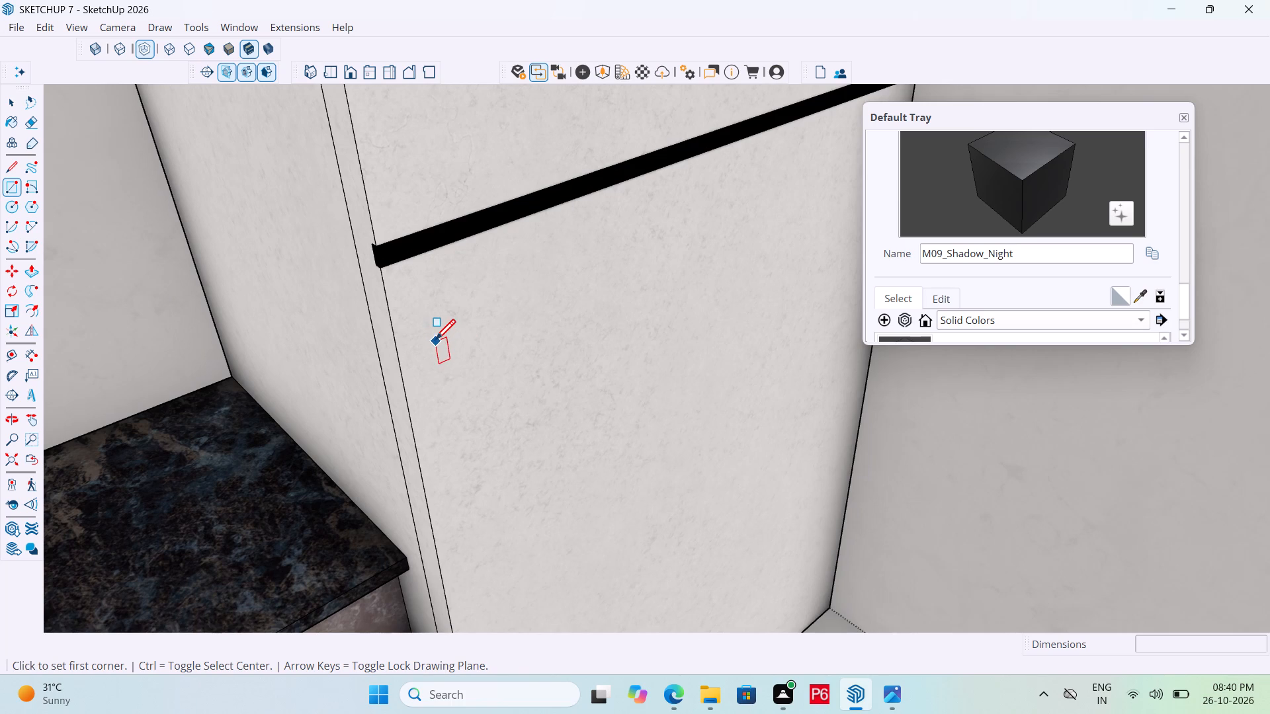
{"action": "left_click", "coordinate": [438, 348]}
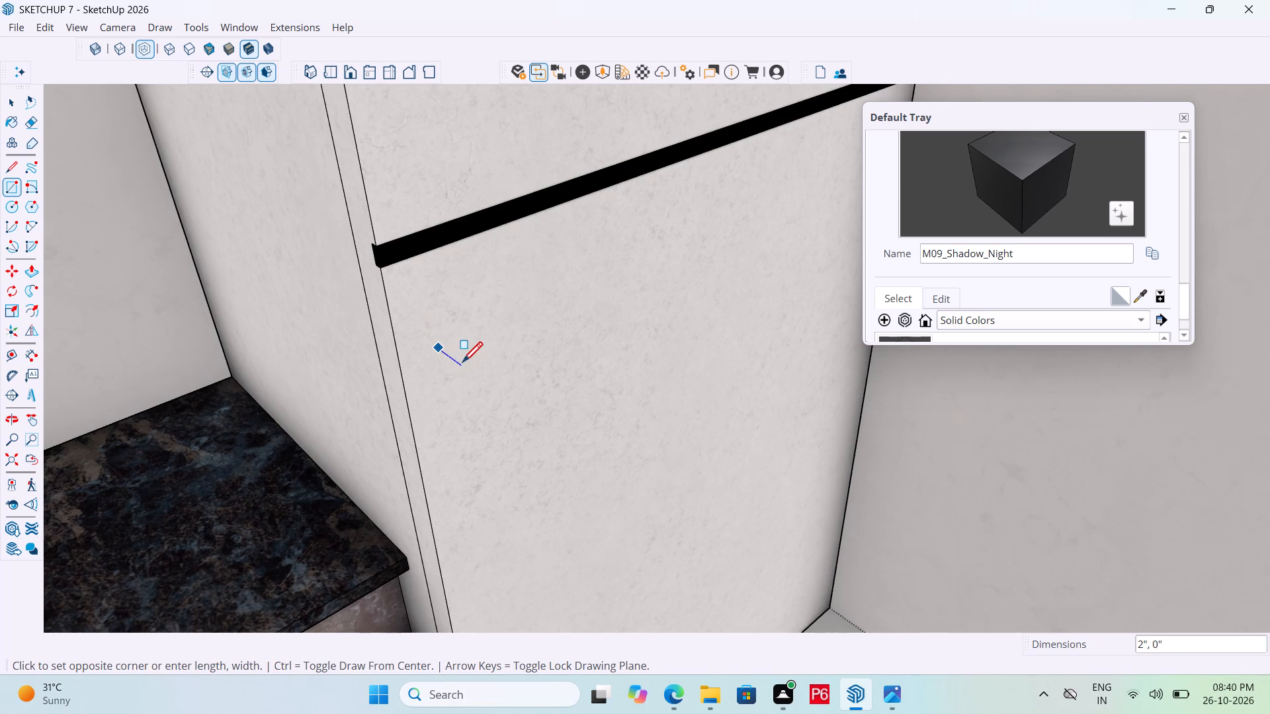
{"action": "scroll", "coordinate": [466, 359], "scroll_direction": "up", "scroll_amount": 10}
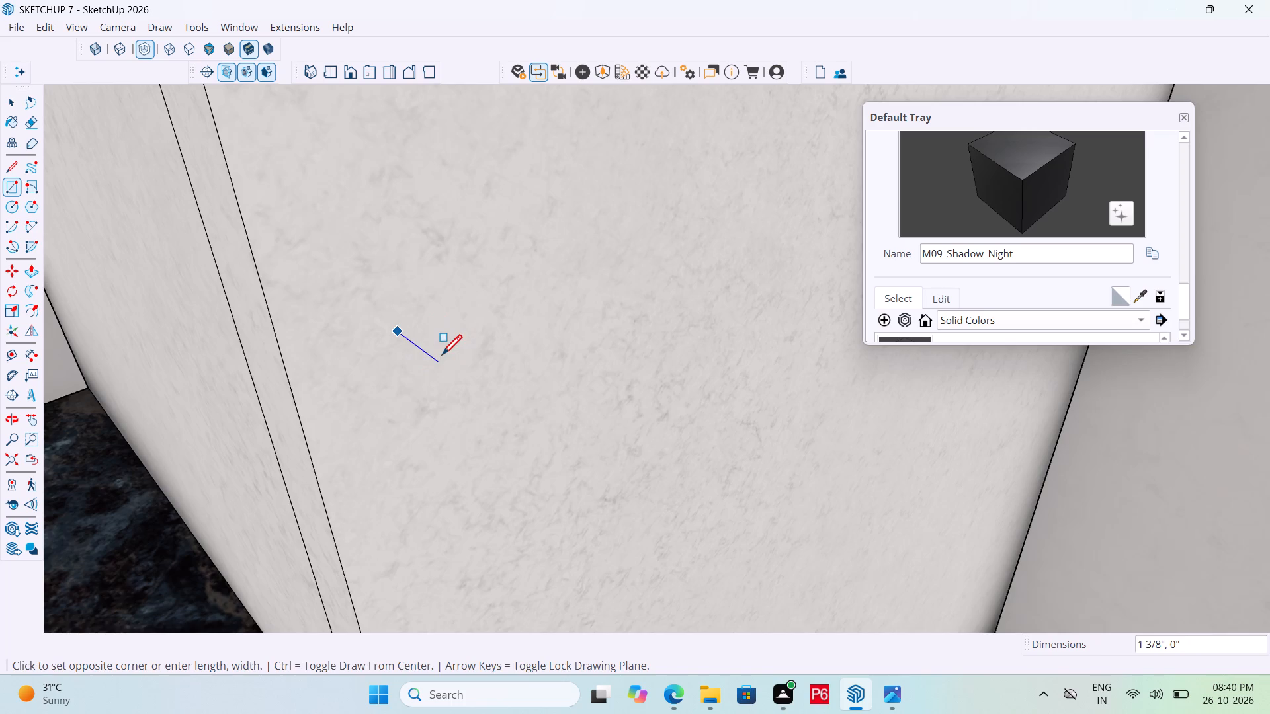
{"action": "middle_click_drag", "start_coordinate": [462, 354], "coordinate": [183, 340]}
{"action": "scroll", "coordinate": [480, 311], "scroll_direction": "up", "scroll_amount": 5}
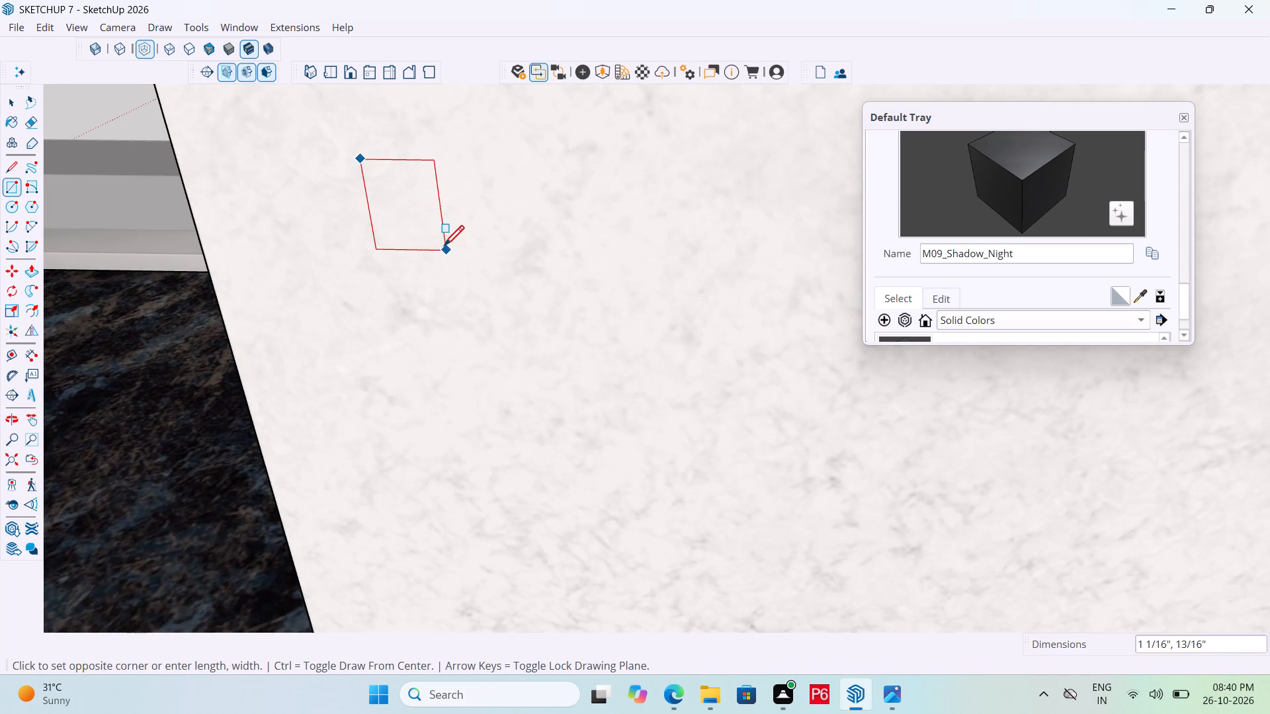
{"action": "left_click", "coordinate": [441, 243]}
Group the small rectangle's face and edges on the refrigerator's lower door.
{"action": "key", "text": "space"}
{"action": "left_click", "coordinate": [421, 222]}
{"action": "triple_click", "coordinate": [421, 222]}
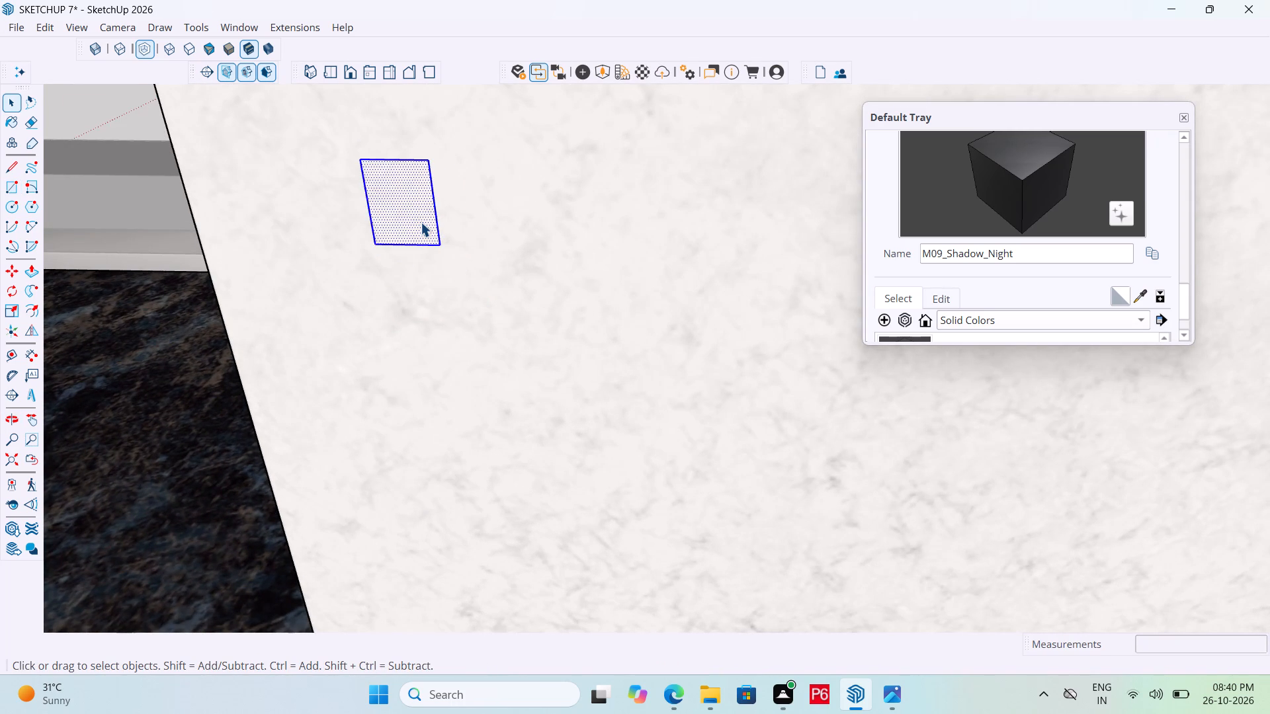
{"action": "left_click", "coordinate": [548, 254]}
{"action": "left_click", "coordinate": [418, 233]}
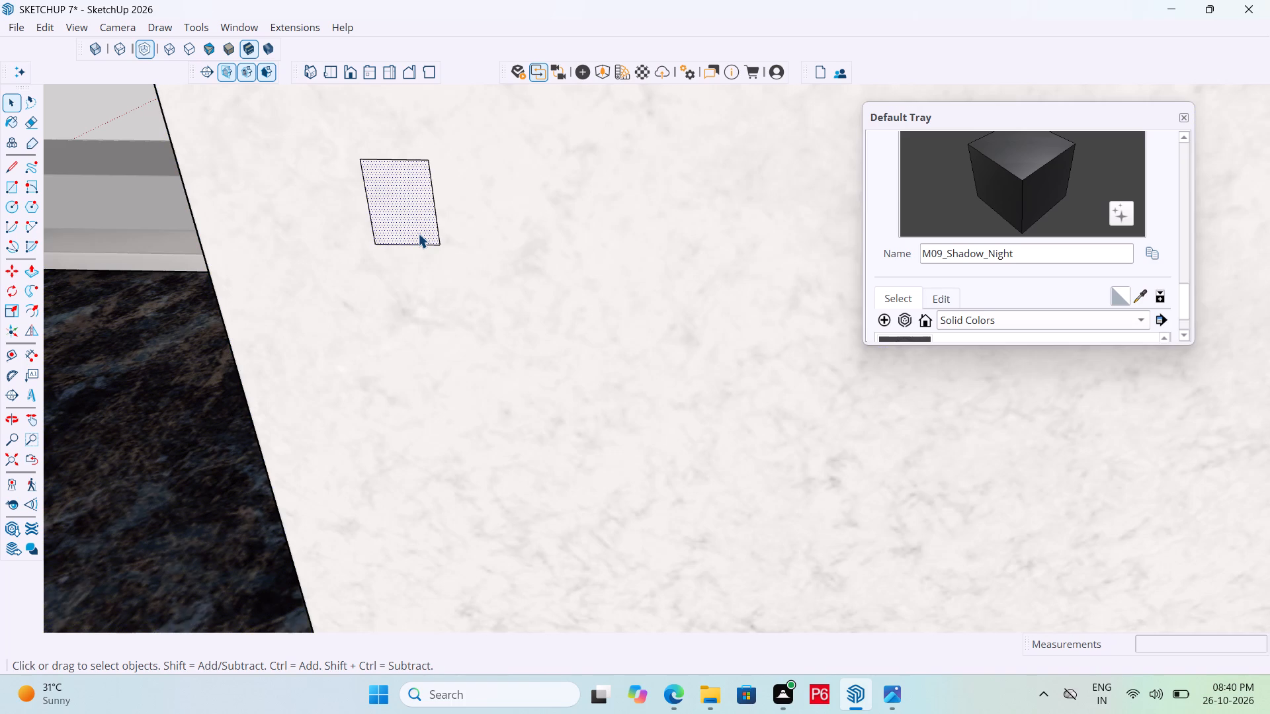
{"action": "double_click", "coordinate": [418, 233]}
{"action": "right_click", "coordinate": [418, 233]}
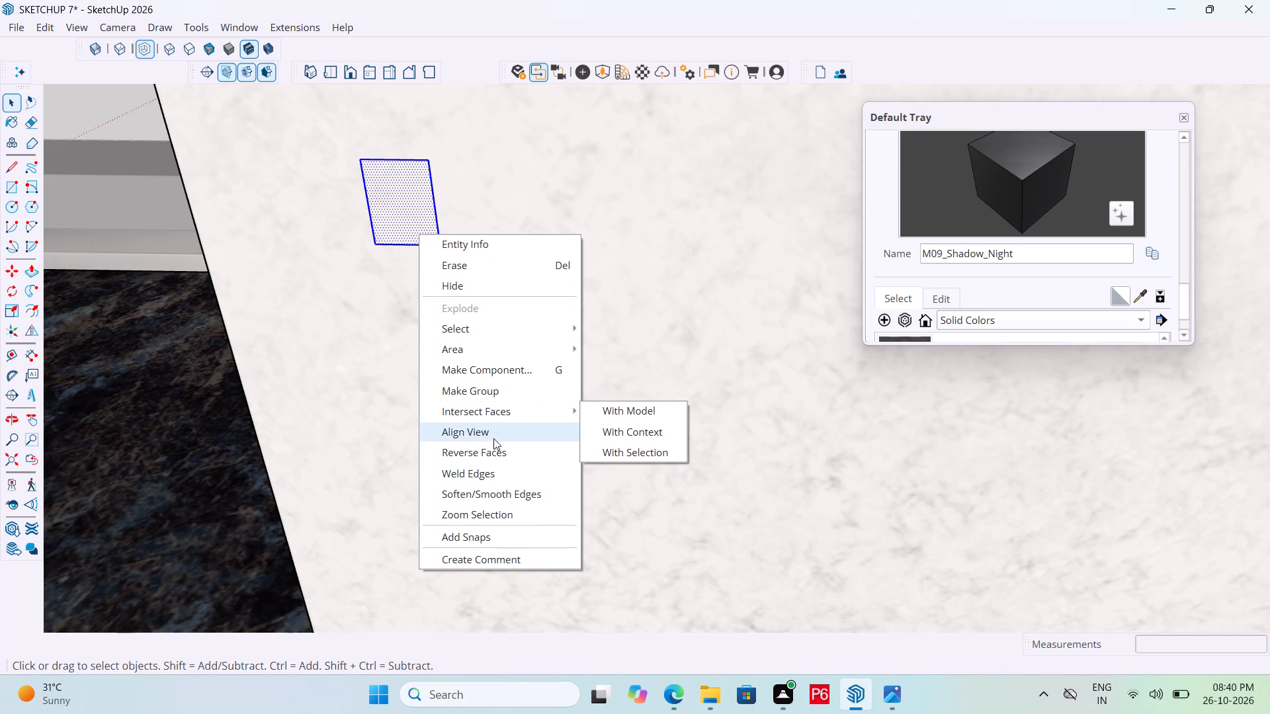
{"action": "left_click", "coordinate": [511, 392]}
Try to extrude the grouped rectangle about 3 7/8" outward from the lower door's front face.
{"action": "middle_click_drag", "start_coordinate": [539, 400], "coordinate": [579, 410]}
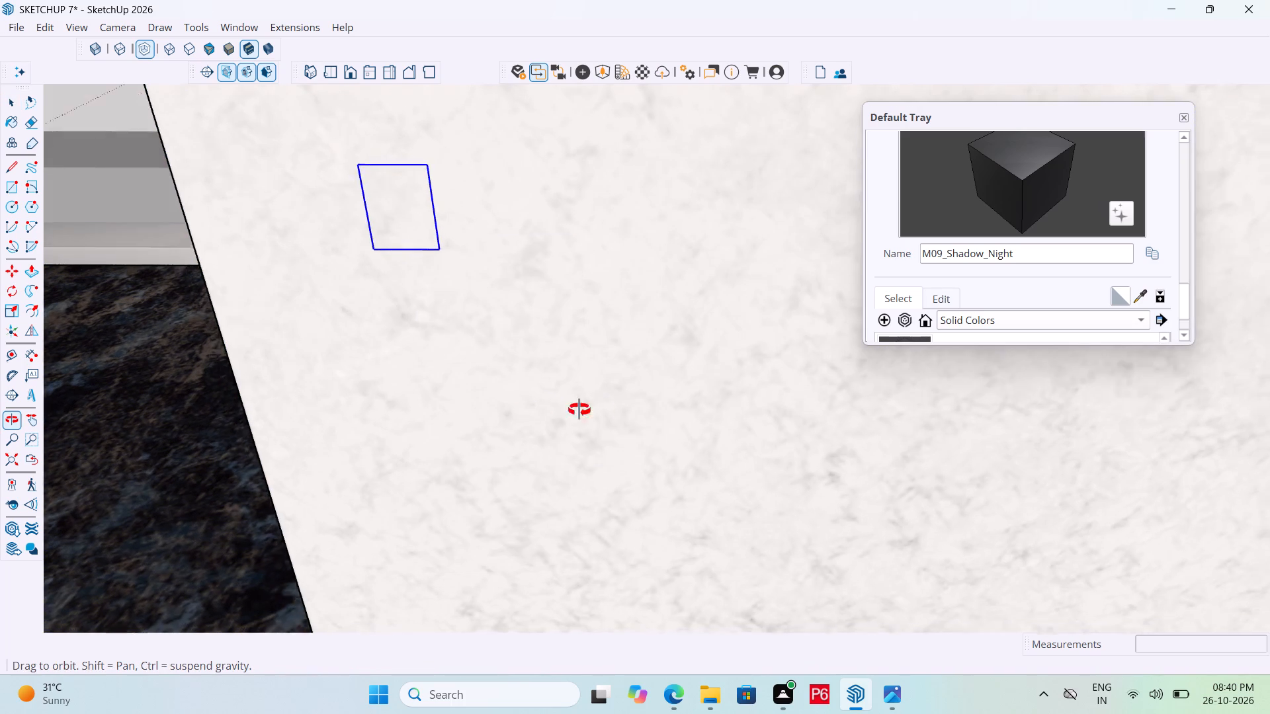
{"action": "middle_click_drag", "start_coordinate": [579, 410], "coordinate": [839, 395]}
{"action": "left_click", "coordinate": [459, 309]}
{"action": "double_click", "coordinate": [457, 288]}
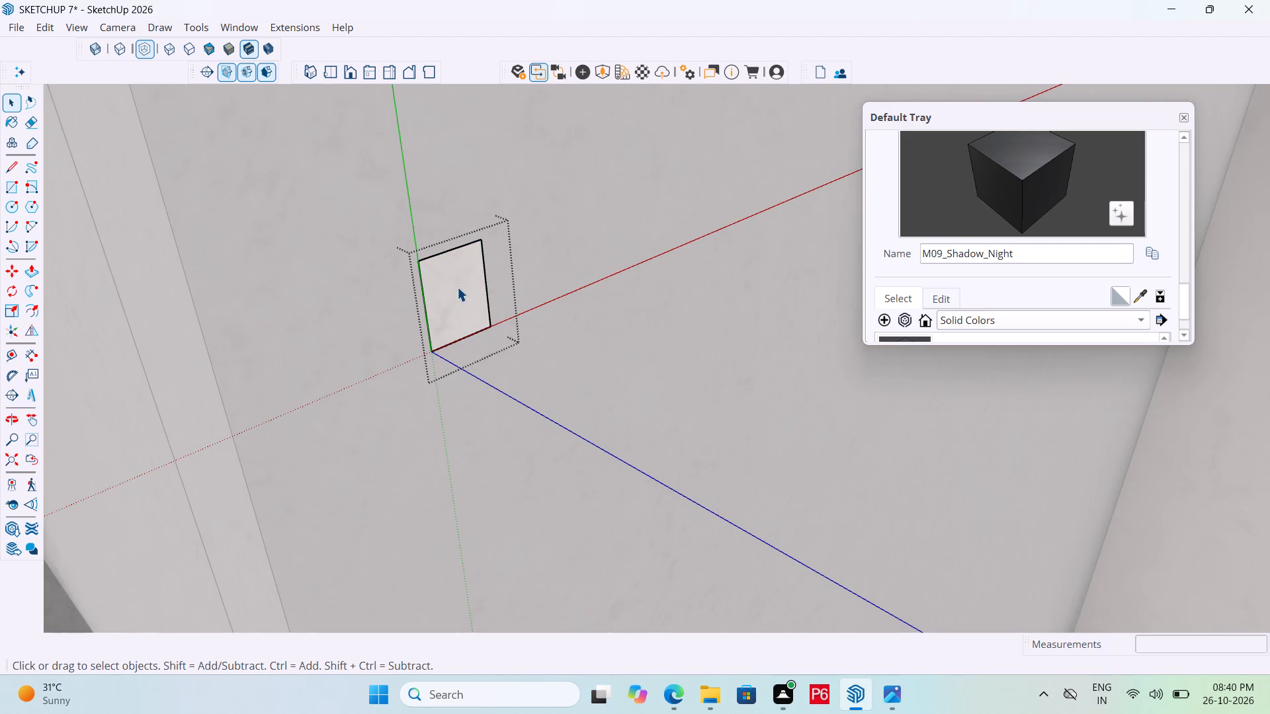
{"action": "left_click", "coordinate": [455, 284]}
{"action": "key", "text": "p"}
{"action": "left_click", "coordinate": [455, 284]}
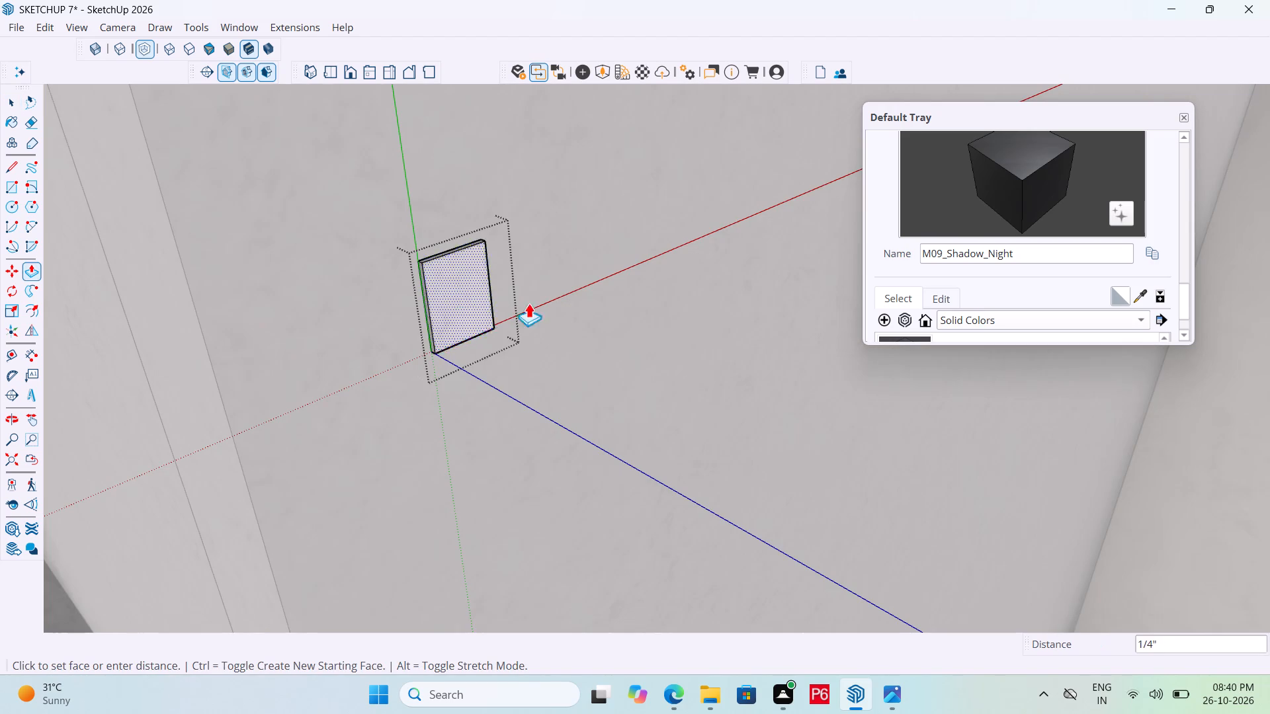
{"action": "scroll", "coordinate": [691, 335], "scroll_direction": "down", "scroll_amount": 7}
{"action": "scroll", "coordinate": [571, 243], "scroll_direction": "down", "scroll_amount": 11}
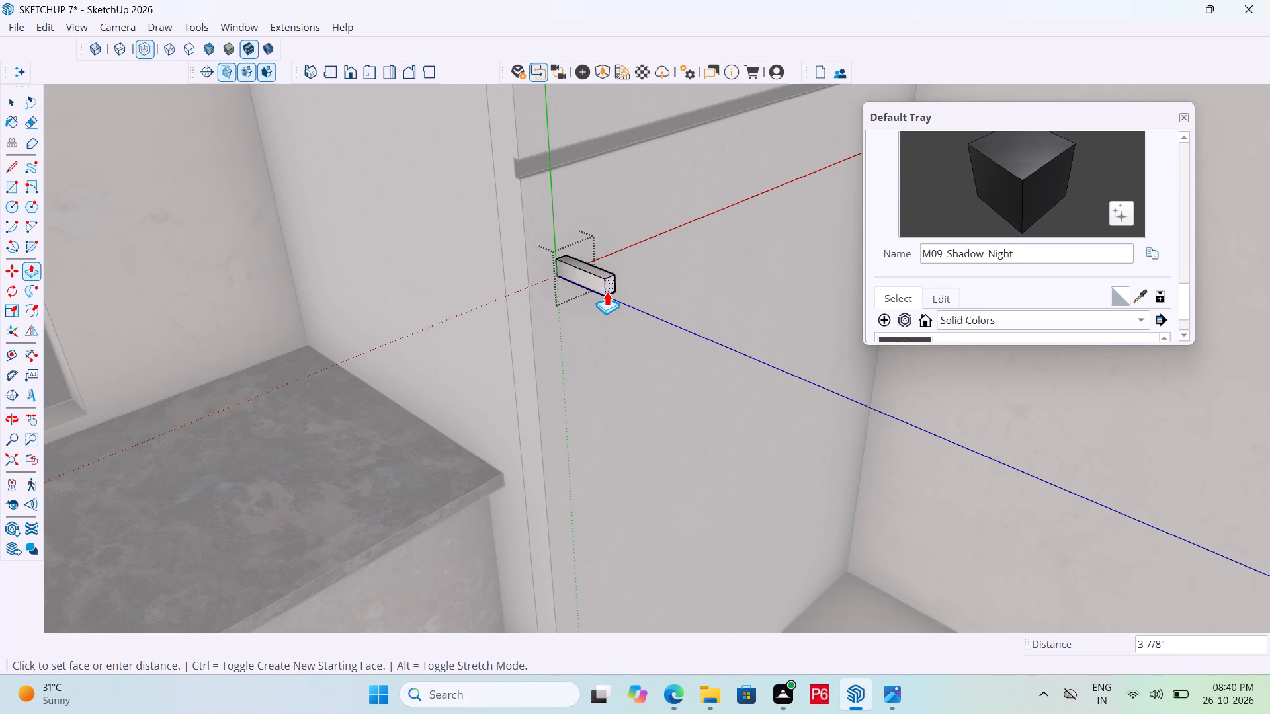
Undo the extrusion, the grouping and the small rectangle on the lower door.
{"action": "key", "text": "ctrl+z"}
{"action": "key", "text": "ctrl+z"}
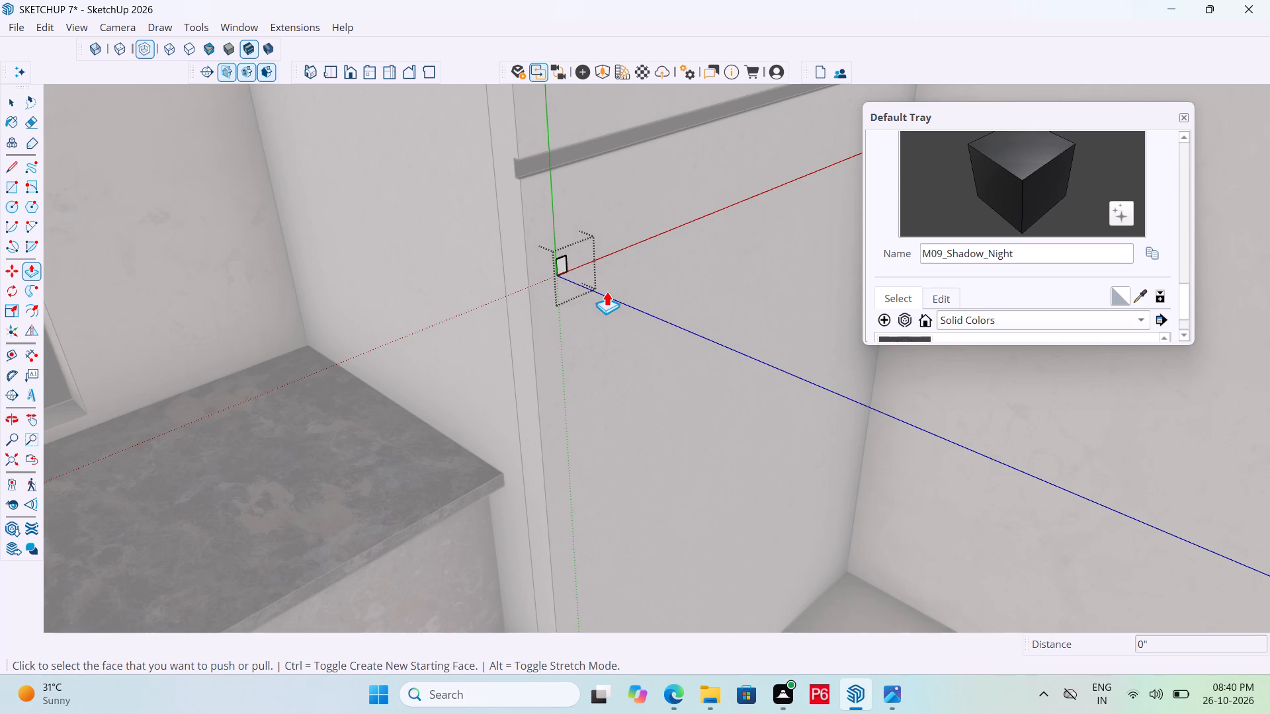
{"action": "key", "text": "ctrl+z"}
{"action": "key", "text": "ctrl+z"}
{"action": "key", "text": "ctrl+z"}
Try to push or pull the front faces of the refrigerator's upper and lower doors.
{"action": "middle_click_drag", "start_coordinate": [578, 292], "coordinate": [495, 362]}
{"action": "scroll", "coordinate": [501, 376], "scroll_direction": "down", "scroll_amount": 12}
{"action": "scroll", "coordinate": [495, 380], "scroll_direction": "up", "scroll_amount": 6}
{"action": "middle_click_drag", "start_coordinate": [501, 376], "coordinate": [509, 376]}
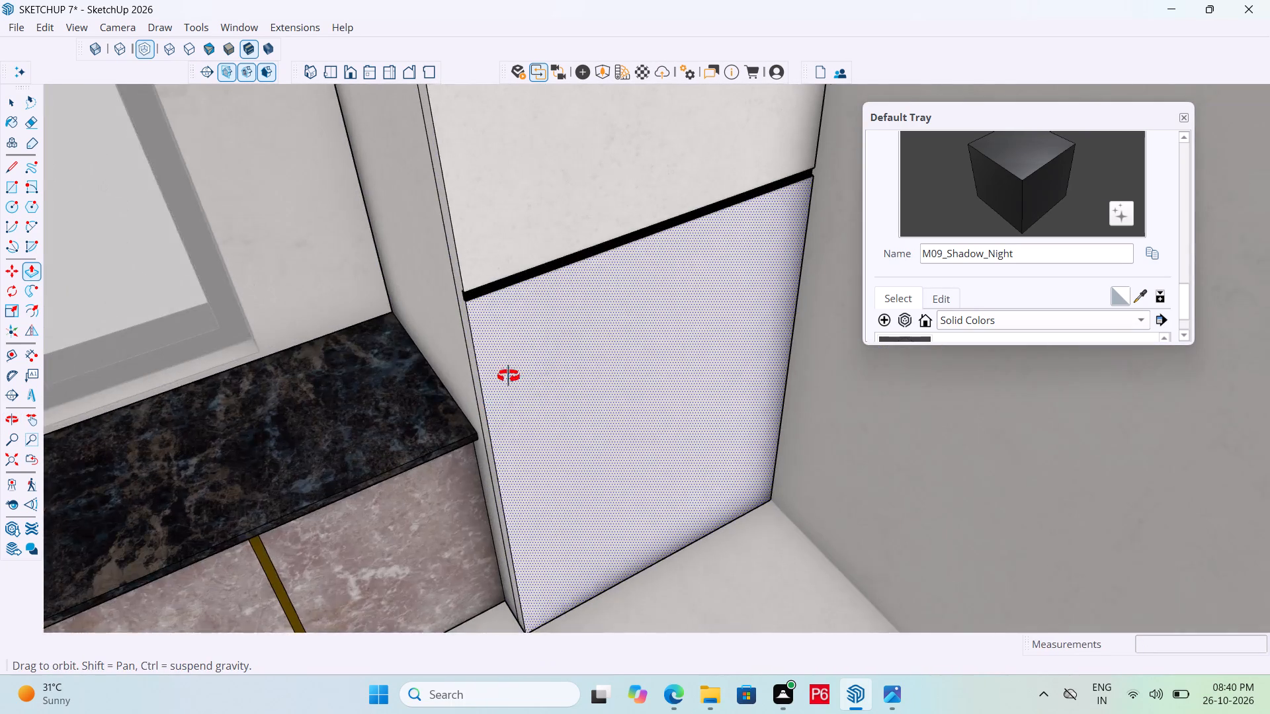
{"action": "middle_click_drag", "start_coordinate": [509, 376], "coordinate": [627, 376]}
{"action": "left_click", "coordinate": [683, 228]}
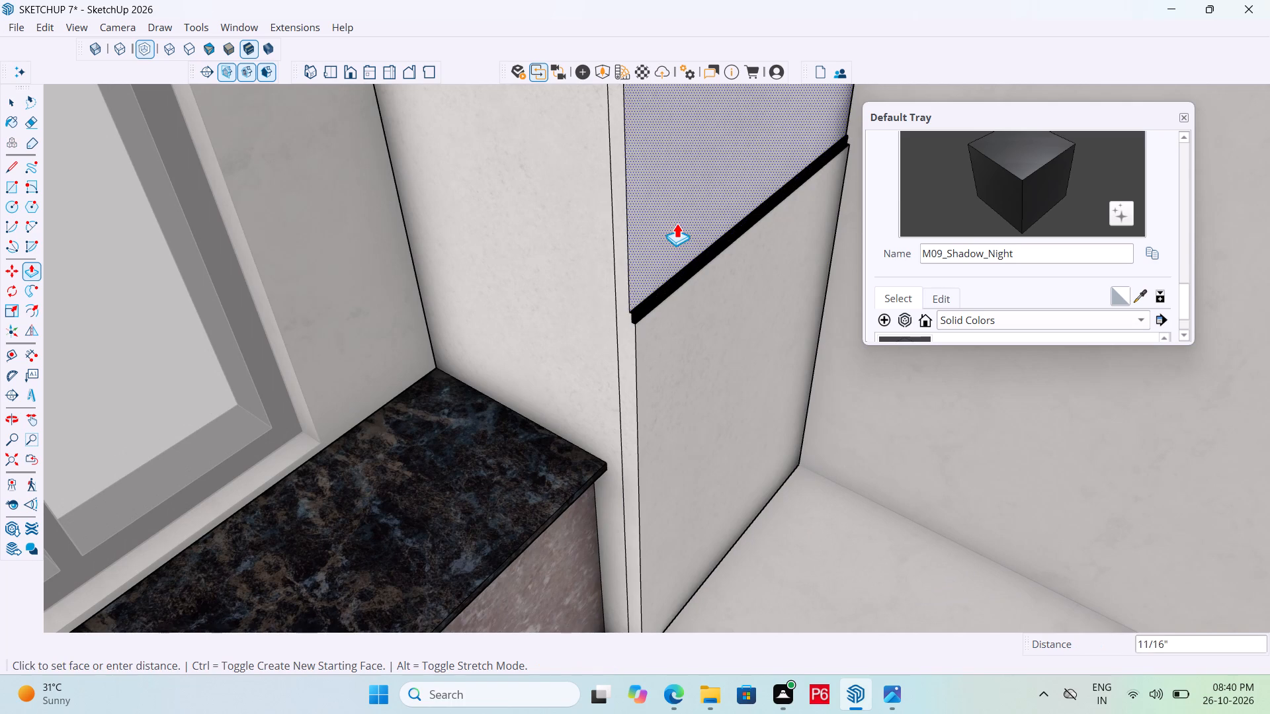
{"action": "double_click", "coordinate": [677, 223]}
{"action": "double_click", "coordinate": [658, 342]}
Push the black strip between the refrigerator doors inward about 11/16".
{"action": "scroll", "coordinate": [672, 329], "scroll_direction": "up", "scroll_amount": 2}
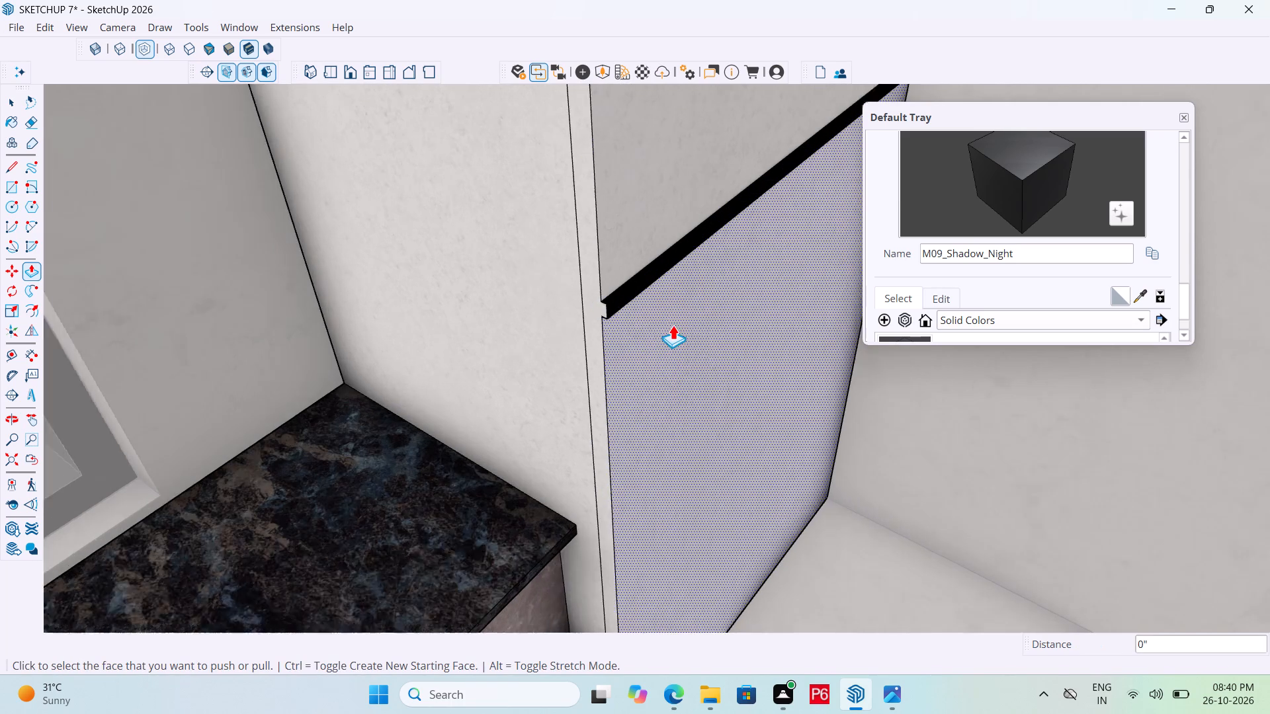
{"action": "scroll", "coordinate": [673, 325], "scroll_direction": "up", "scroll_amount": 7}
{"action": "scroll", "coordinate": [579, 298], "scroll_direction": "up", "scroll_amount": 6}
{"action": "left_click", "coordinate": [571, 313]}
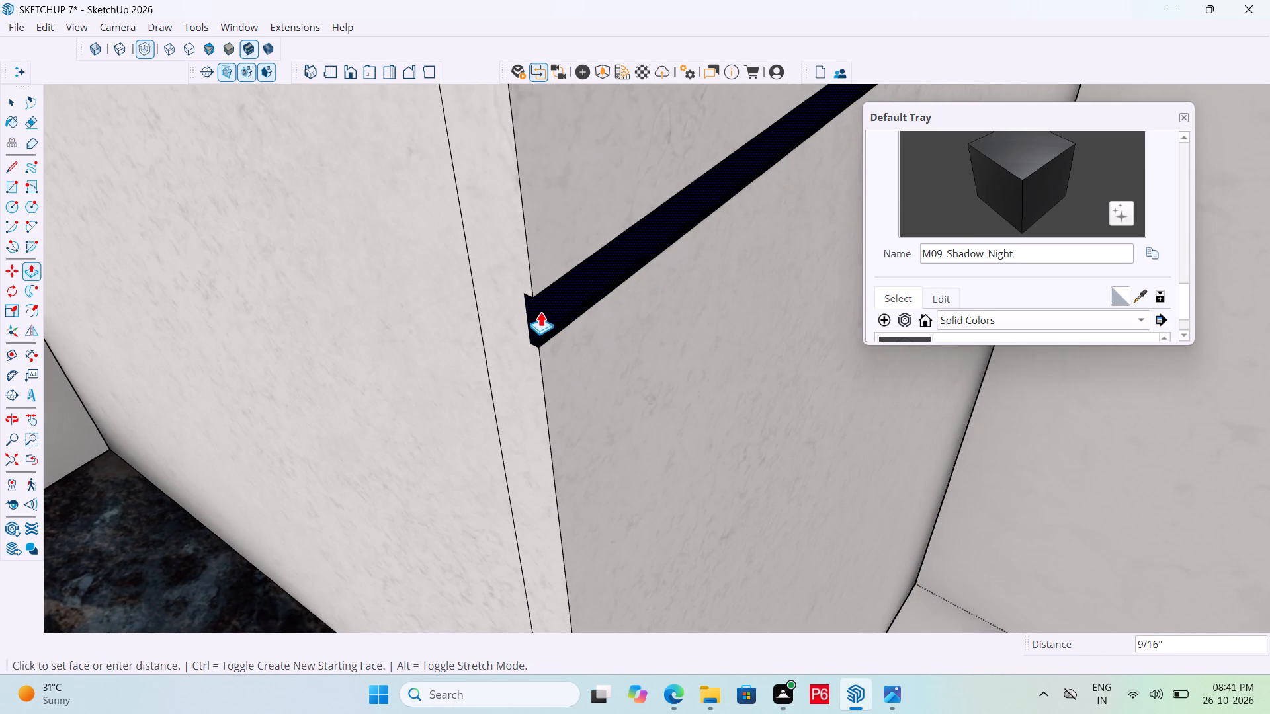
{"action": "left_click", "coordinate": [536, 307]}
Save the model with the pushed-in black door strip.
{"action": "scroll", "coordinate": [521, 325], "scroll_direction": "down", "scroll_amount": 6}
{"action": "key", "text": "ctrl+s"}
{"action": "key", "text": "ctrl+s"}
{"action": "key", "text": "ctrl+s"}
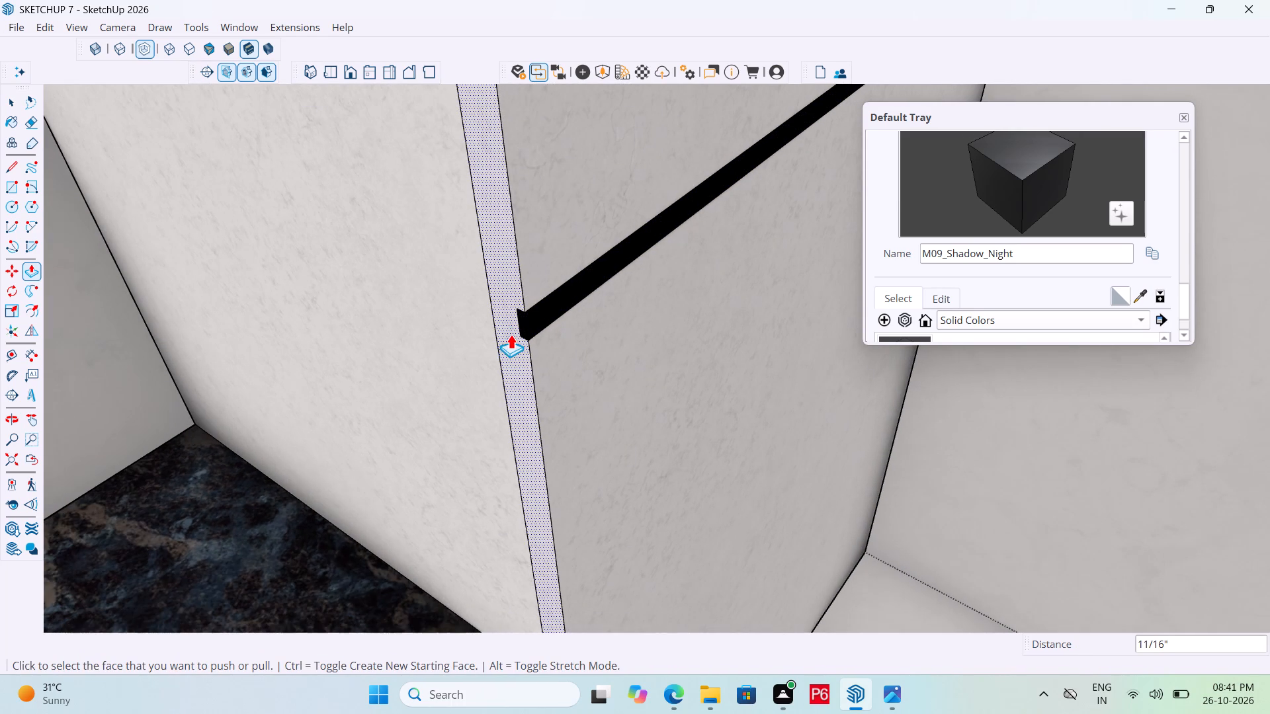
{"action": "key", "text": "ctrl+s"}
{"action": "key", "text": "ctrl+s"}
{"action": "key", "text": "ctrl+s"}
{"action": "scroll", "coordinate": [522, 454], "scroll_direction": "down", "scroll_amount": 1, "text": "ctrl"}
{"action": "key", "text": "ctrl+s"}
{"action": "key", "text": "ctrl+s"}
{"action": "key", "text": "ctrl+s"}
{"action": "key", "text": "ctrl+s"}
{"action": "key", "text": "ctrl+s"}
{"action": "scroll", "coordinate": [527, 457], "scroll_direction": "down", "scroll_amount": 5}
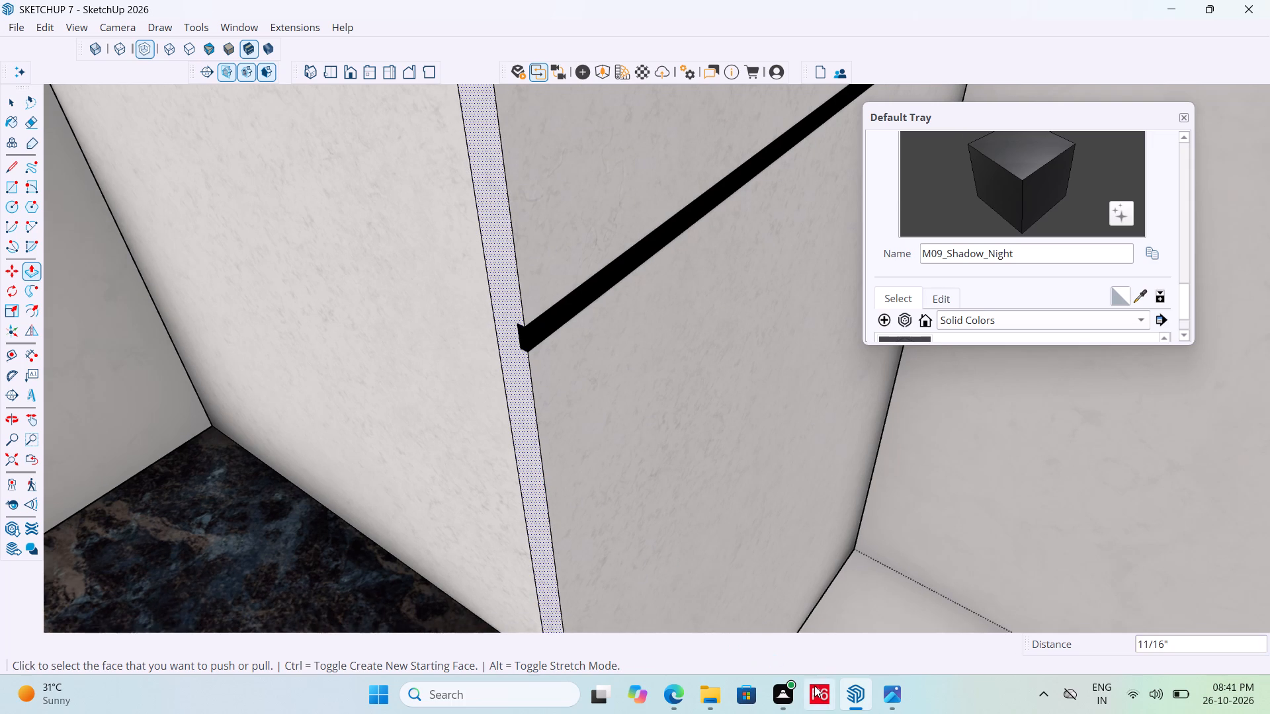
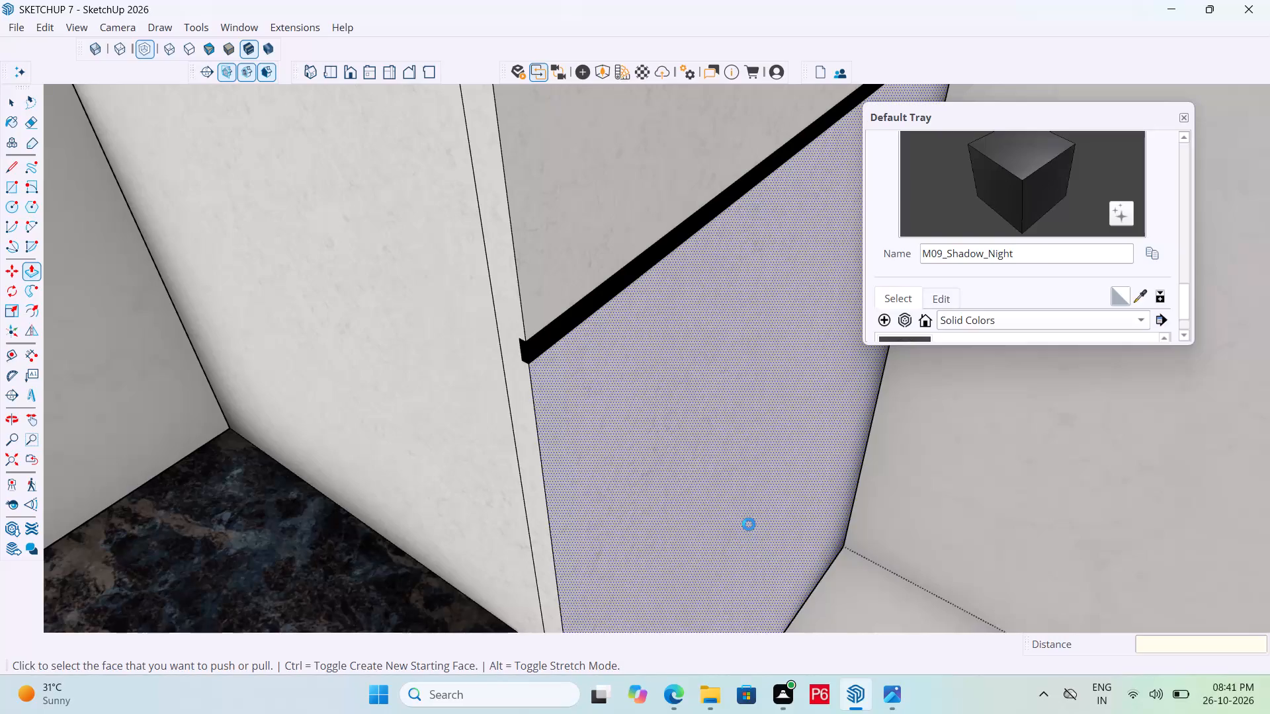
Save the model.
{"action": "key", "text": "ctrl+s"}
{"action": "key", "text": "ctrl+s"}
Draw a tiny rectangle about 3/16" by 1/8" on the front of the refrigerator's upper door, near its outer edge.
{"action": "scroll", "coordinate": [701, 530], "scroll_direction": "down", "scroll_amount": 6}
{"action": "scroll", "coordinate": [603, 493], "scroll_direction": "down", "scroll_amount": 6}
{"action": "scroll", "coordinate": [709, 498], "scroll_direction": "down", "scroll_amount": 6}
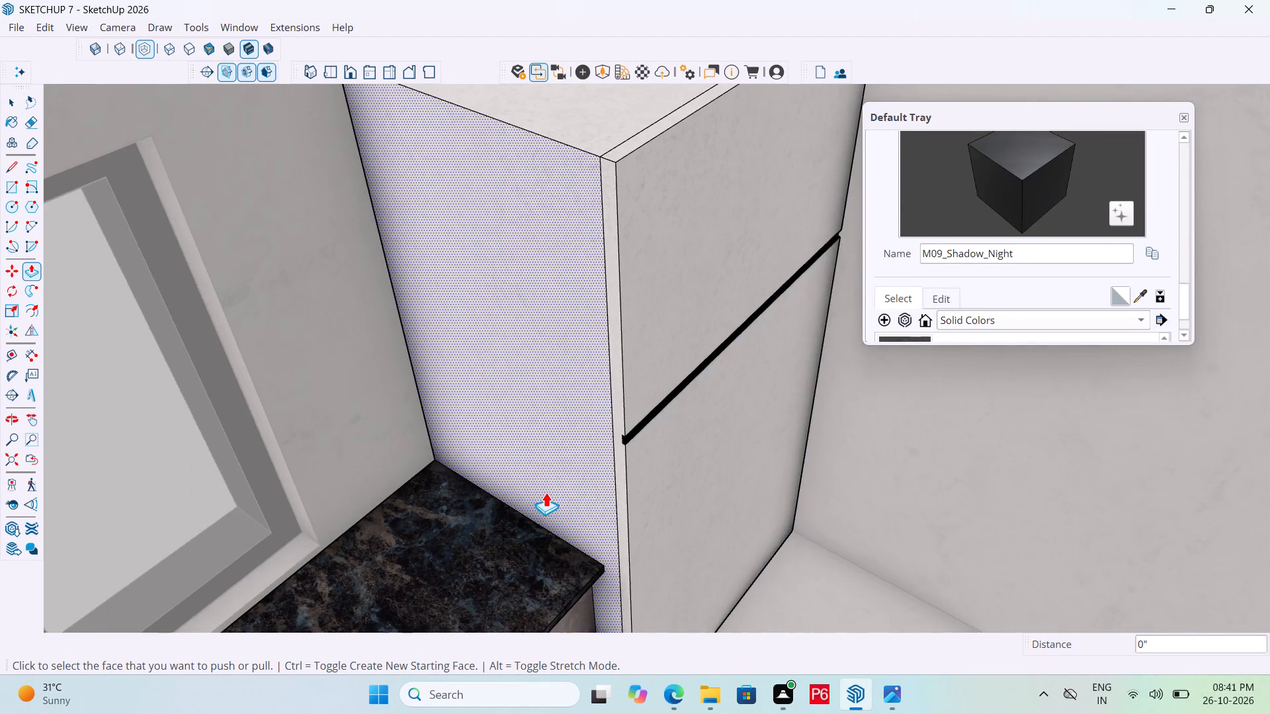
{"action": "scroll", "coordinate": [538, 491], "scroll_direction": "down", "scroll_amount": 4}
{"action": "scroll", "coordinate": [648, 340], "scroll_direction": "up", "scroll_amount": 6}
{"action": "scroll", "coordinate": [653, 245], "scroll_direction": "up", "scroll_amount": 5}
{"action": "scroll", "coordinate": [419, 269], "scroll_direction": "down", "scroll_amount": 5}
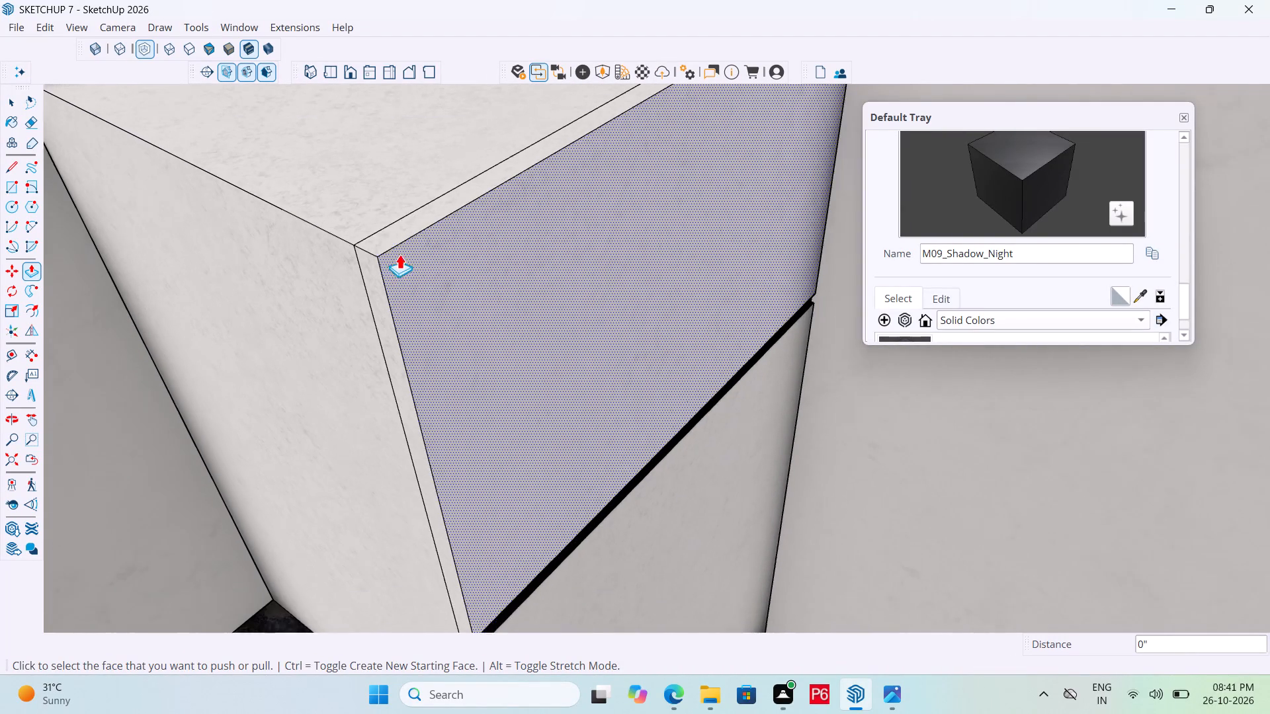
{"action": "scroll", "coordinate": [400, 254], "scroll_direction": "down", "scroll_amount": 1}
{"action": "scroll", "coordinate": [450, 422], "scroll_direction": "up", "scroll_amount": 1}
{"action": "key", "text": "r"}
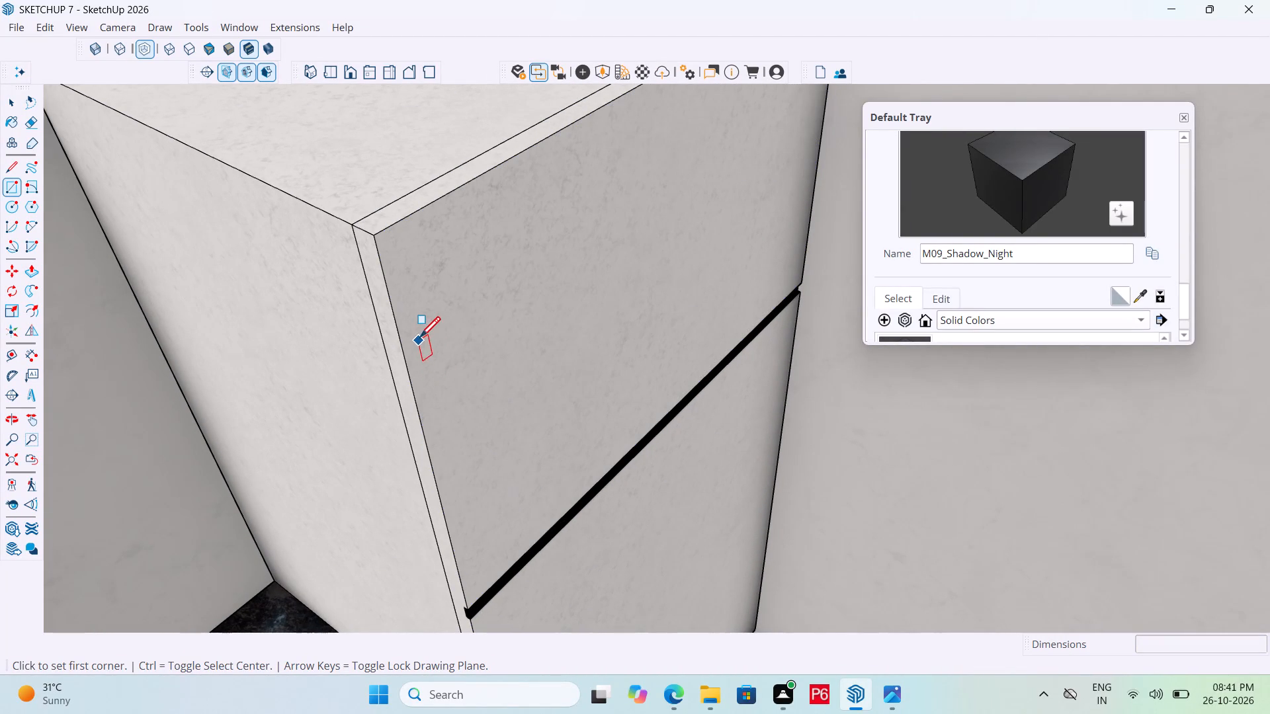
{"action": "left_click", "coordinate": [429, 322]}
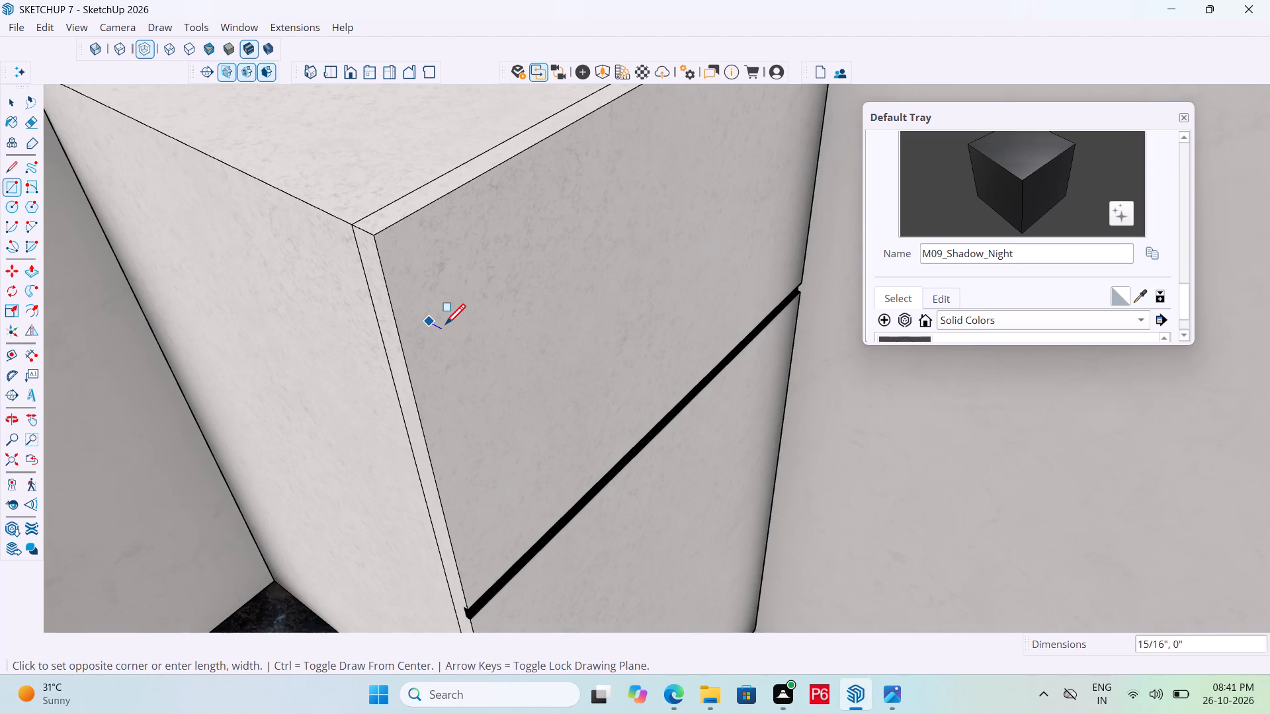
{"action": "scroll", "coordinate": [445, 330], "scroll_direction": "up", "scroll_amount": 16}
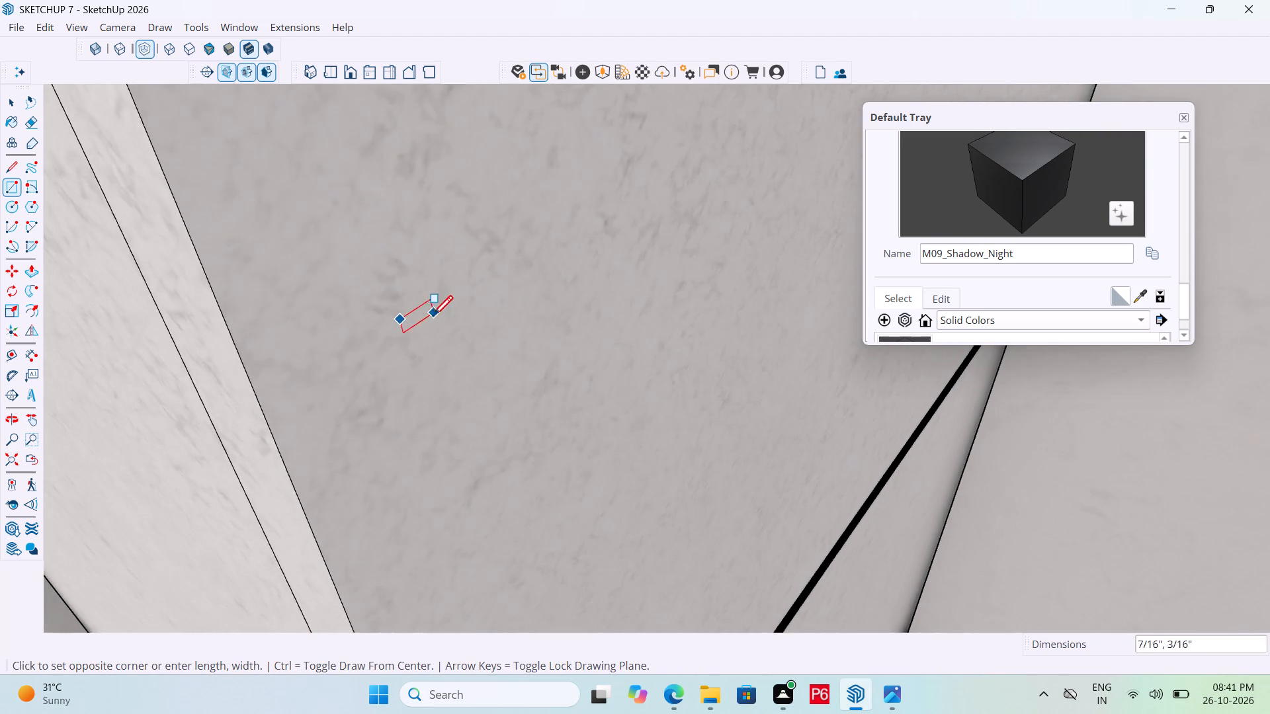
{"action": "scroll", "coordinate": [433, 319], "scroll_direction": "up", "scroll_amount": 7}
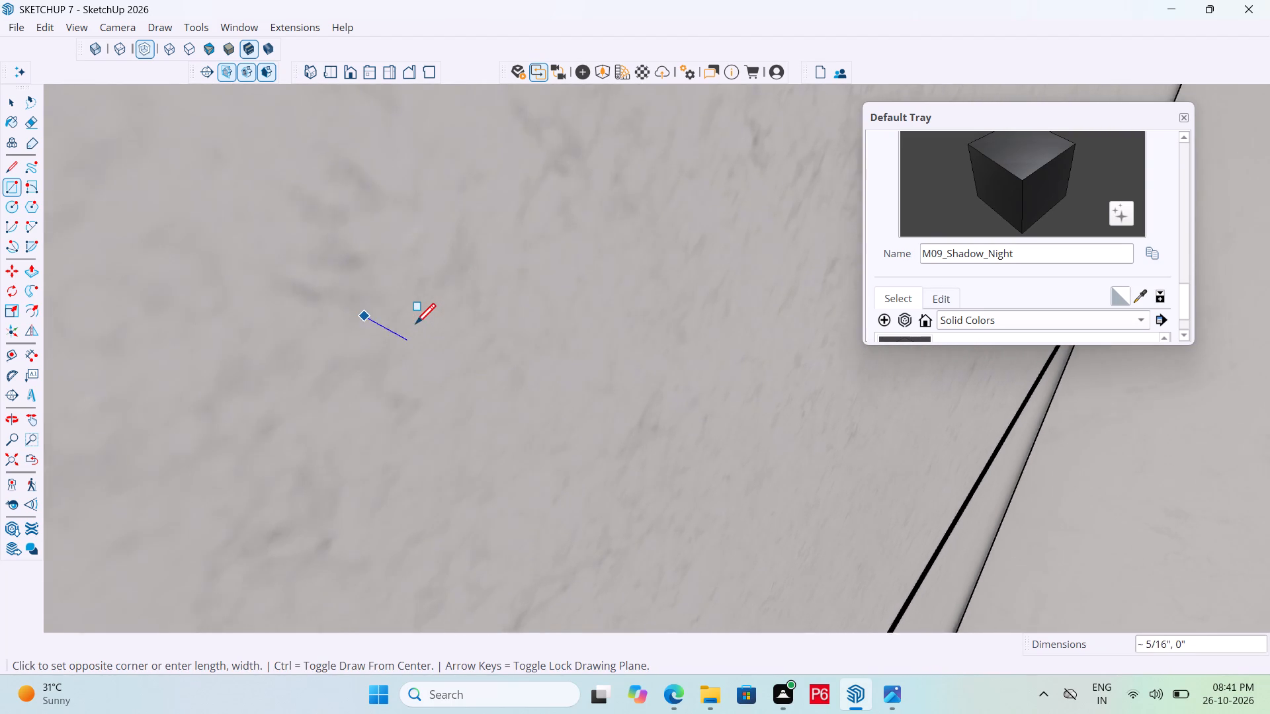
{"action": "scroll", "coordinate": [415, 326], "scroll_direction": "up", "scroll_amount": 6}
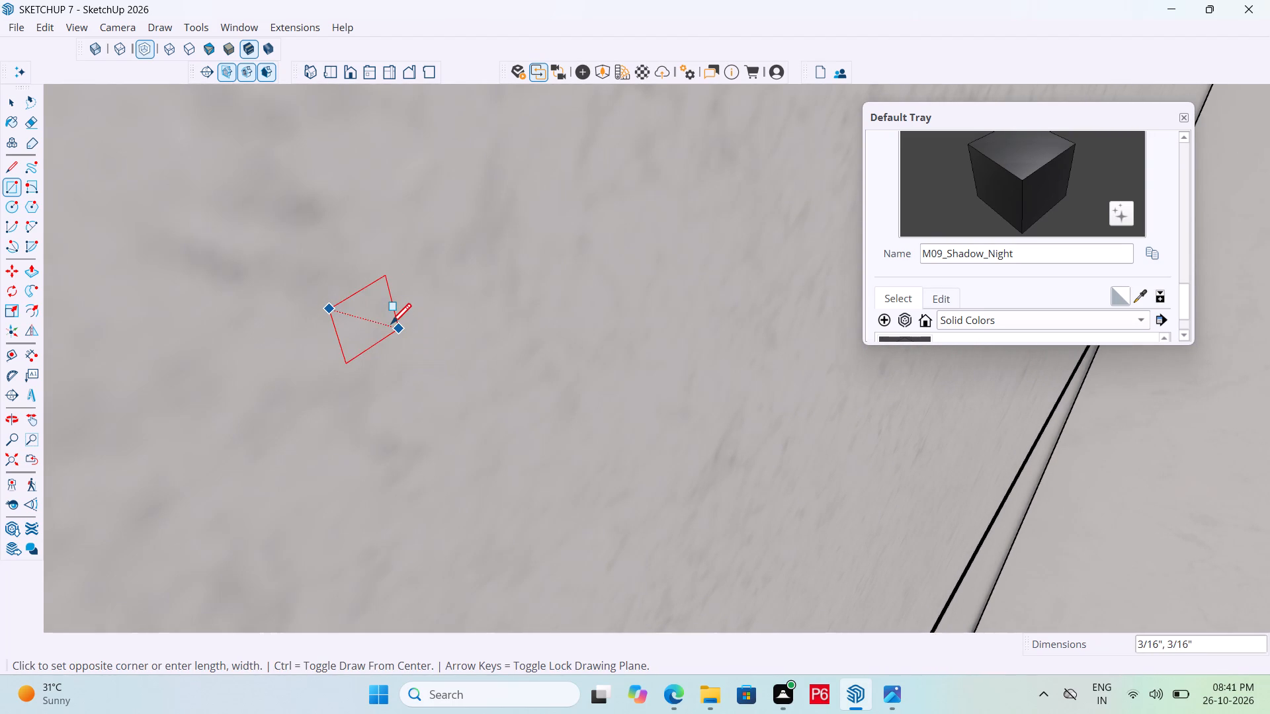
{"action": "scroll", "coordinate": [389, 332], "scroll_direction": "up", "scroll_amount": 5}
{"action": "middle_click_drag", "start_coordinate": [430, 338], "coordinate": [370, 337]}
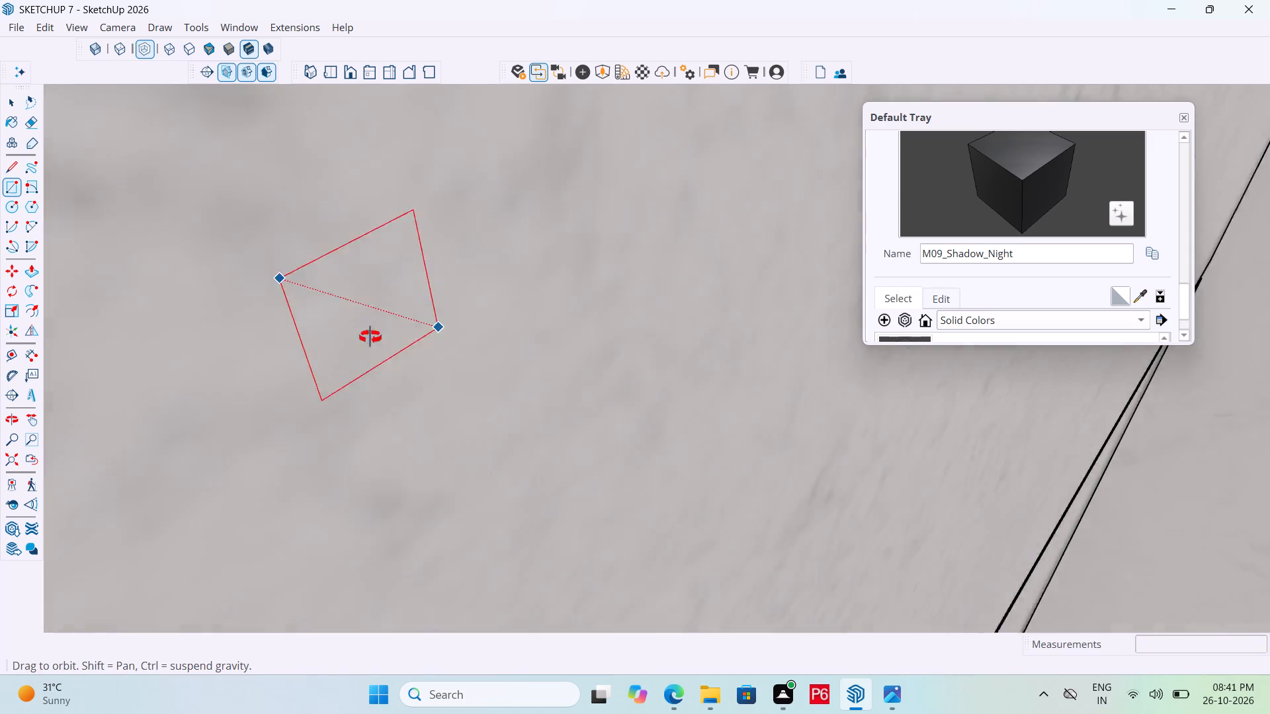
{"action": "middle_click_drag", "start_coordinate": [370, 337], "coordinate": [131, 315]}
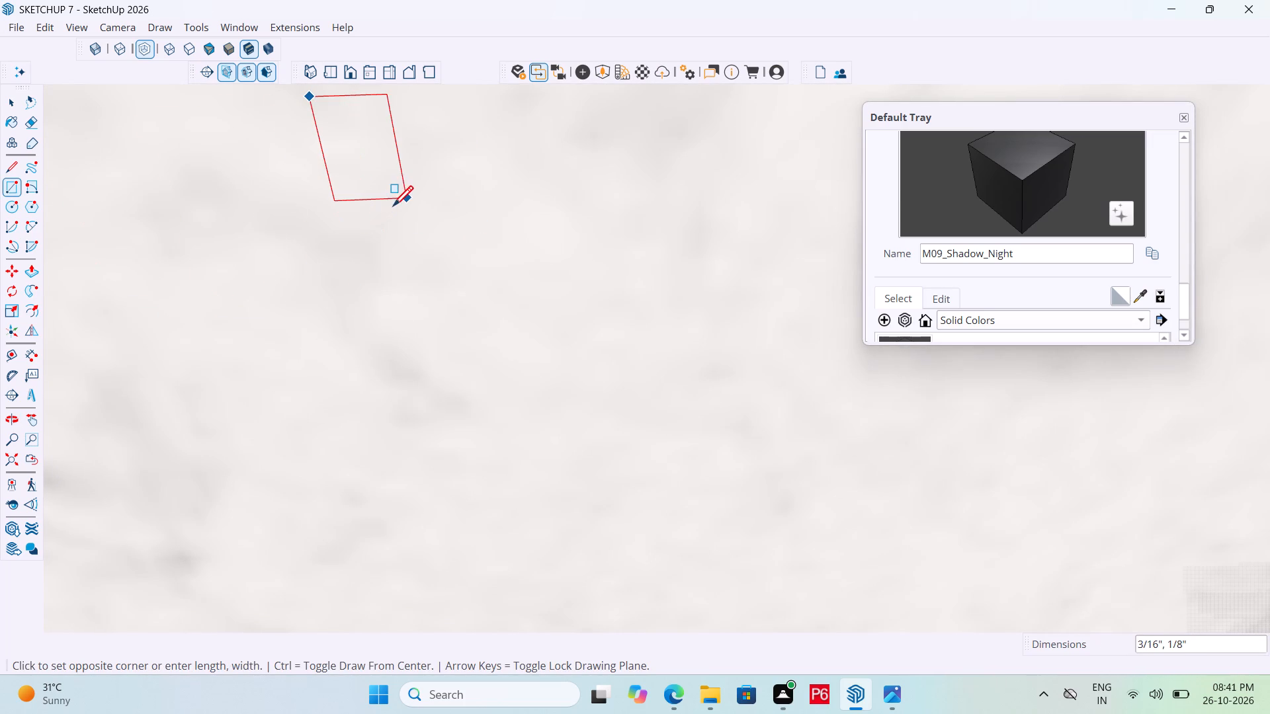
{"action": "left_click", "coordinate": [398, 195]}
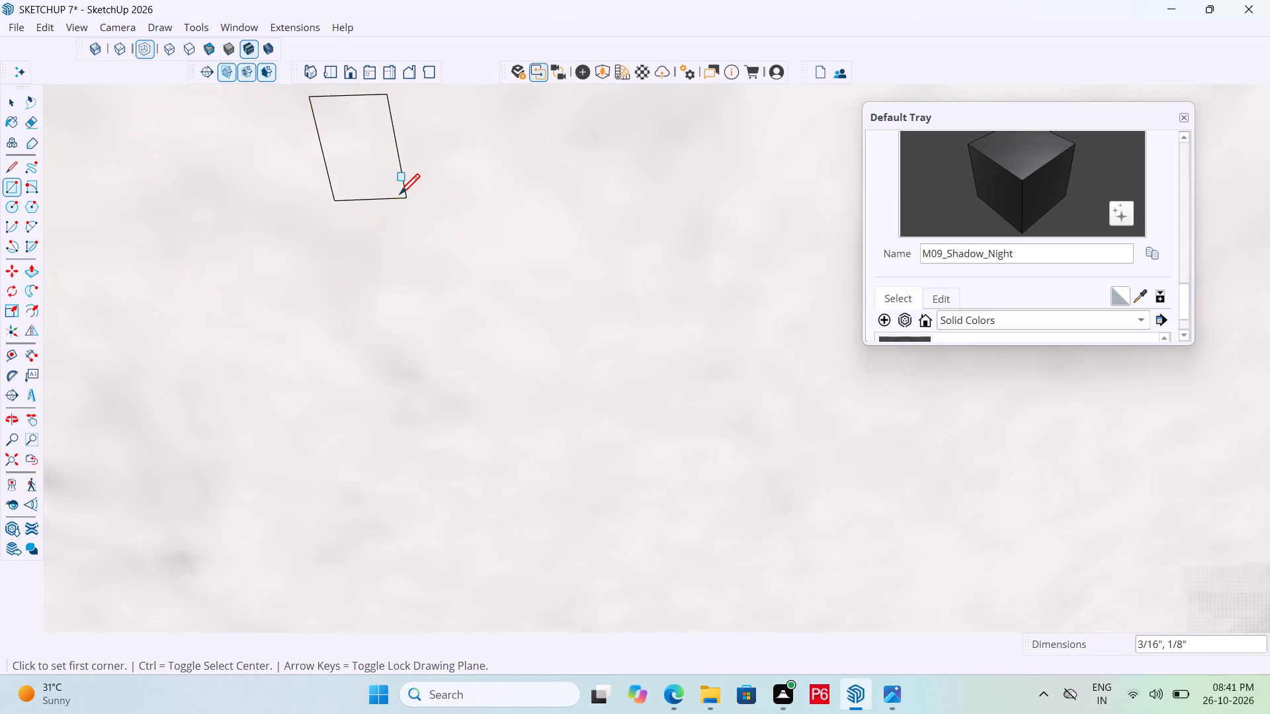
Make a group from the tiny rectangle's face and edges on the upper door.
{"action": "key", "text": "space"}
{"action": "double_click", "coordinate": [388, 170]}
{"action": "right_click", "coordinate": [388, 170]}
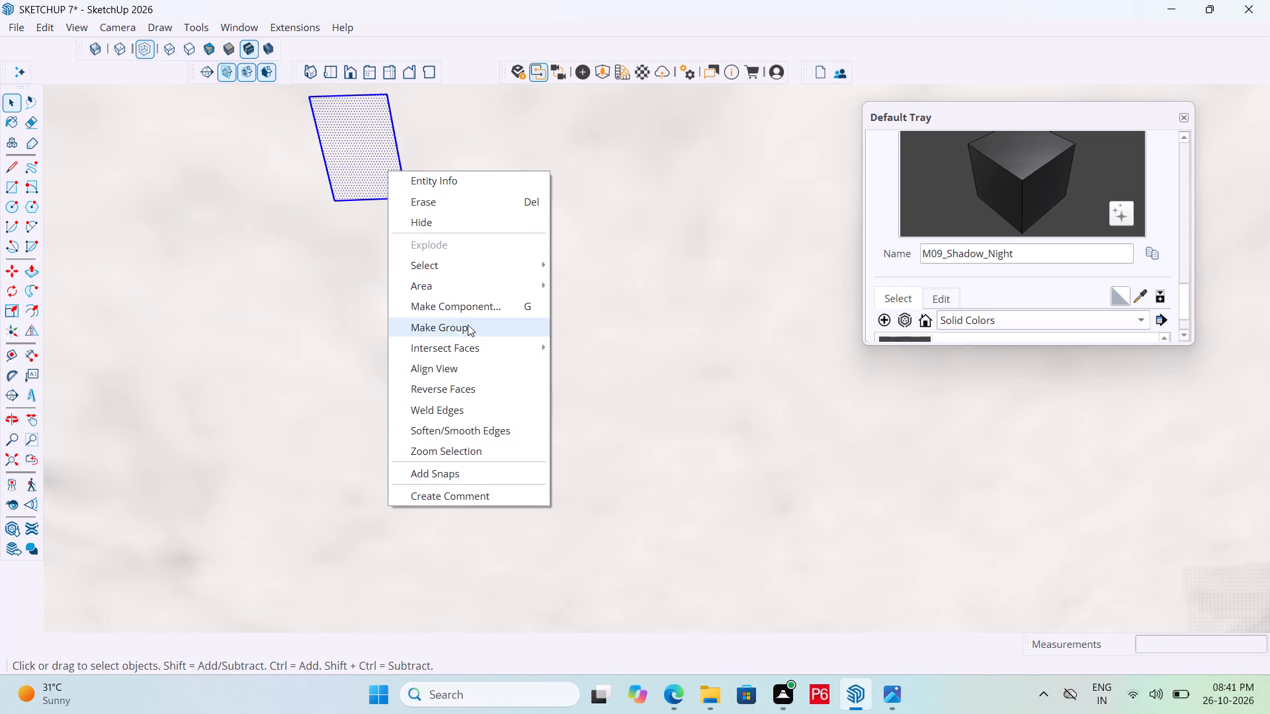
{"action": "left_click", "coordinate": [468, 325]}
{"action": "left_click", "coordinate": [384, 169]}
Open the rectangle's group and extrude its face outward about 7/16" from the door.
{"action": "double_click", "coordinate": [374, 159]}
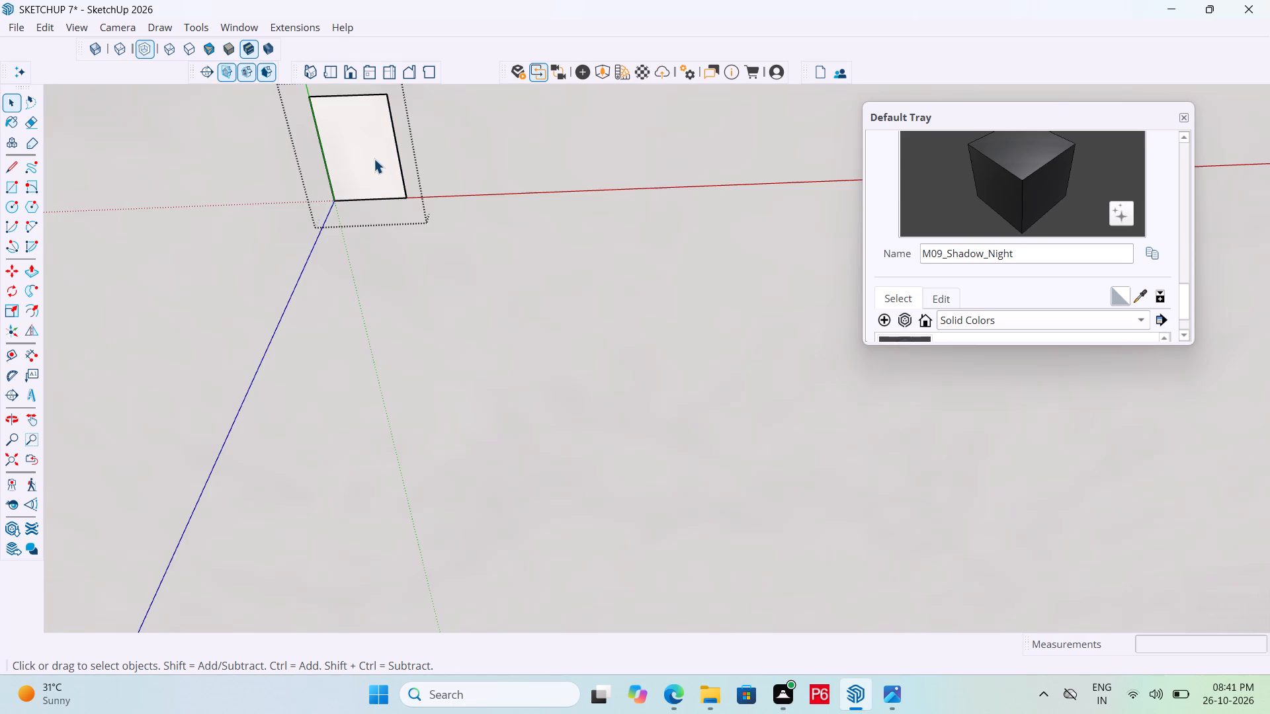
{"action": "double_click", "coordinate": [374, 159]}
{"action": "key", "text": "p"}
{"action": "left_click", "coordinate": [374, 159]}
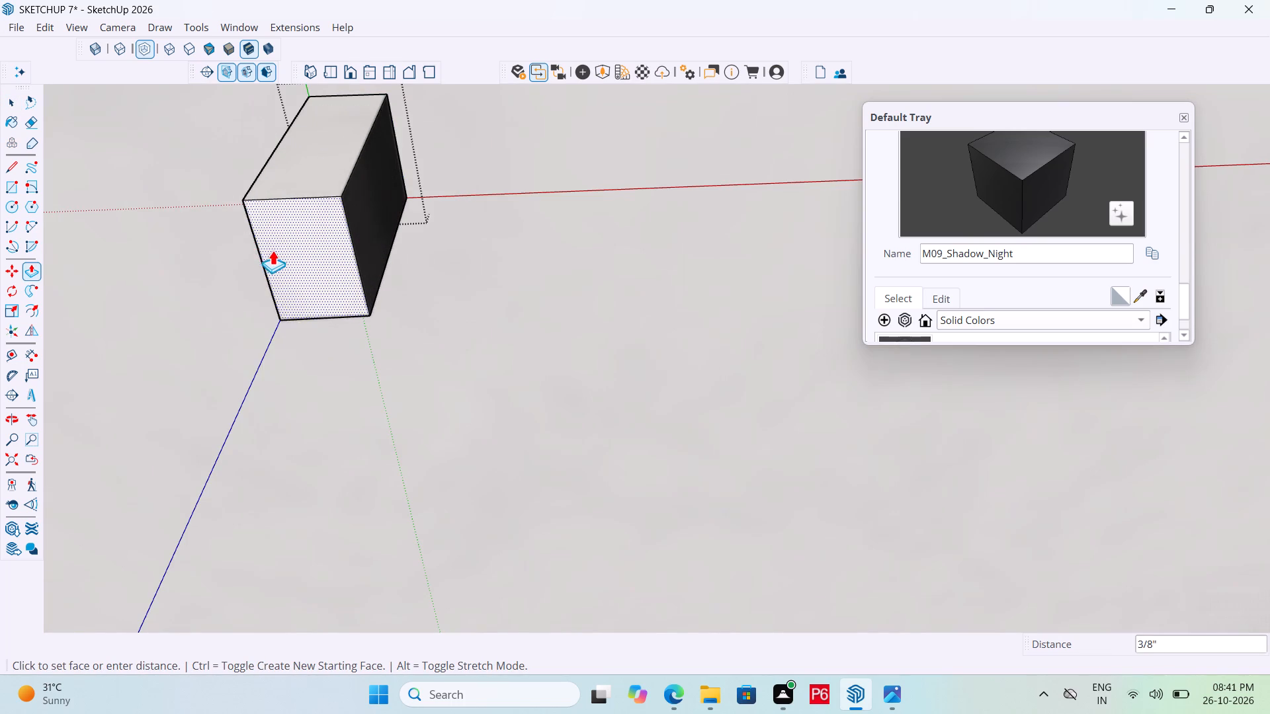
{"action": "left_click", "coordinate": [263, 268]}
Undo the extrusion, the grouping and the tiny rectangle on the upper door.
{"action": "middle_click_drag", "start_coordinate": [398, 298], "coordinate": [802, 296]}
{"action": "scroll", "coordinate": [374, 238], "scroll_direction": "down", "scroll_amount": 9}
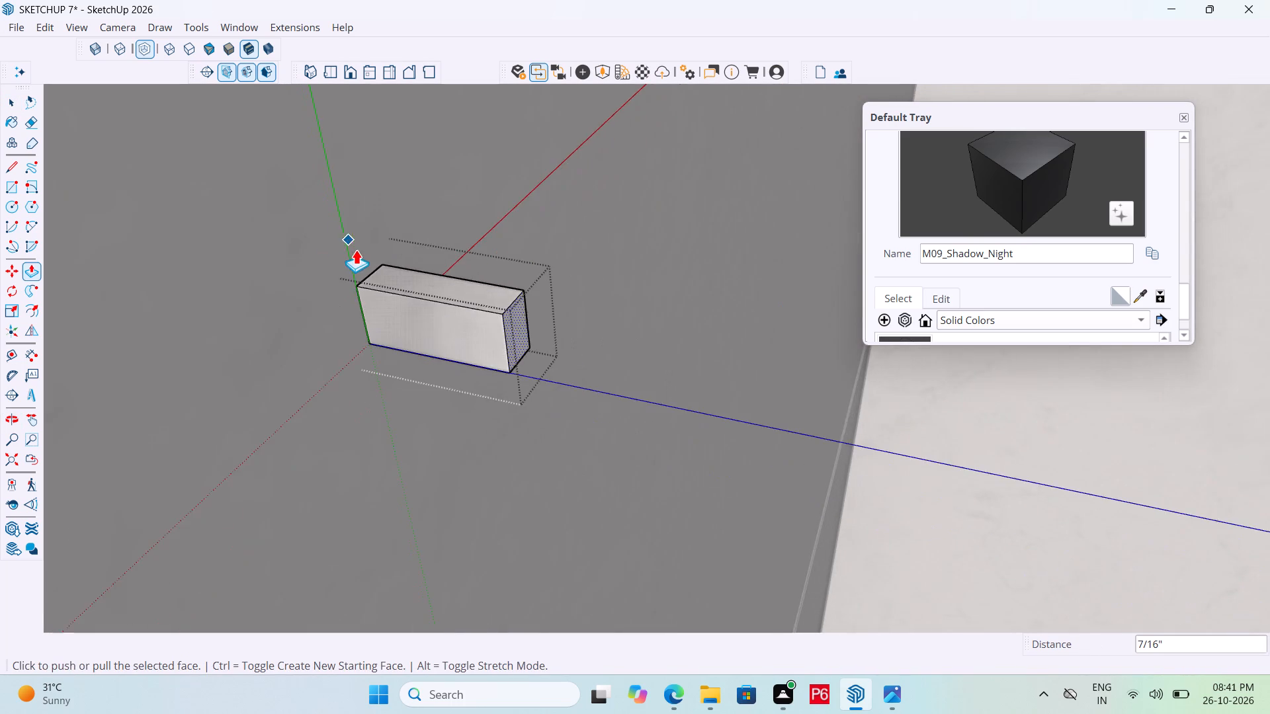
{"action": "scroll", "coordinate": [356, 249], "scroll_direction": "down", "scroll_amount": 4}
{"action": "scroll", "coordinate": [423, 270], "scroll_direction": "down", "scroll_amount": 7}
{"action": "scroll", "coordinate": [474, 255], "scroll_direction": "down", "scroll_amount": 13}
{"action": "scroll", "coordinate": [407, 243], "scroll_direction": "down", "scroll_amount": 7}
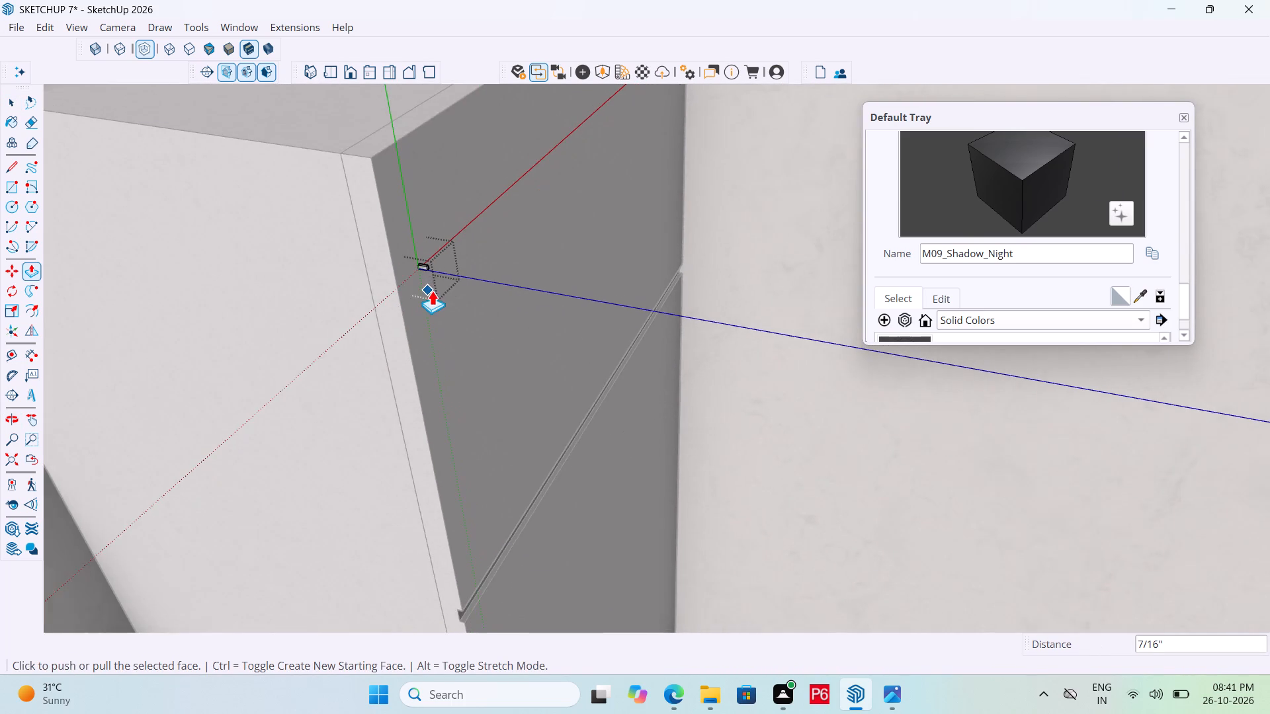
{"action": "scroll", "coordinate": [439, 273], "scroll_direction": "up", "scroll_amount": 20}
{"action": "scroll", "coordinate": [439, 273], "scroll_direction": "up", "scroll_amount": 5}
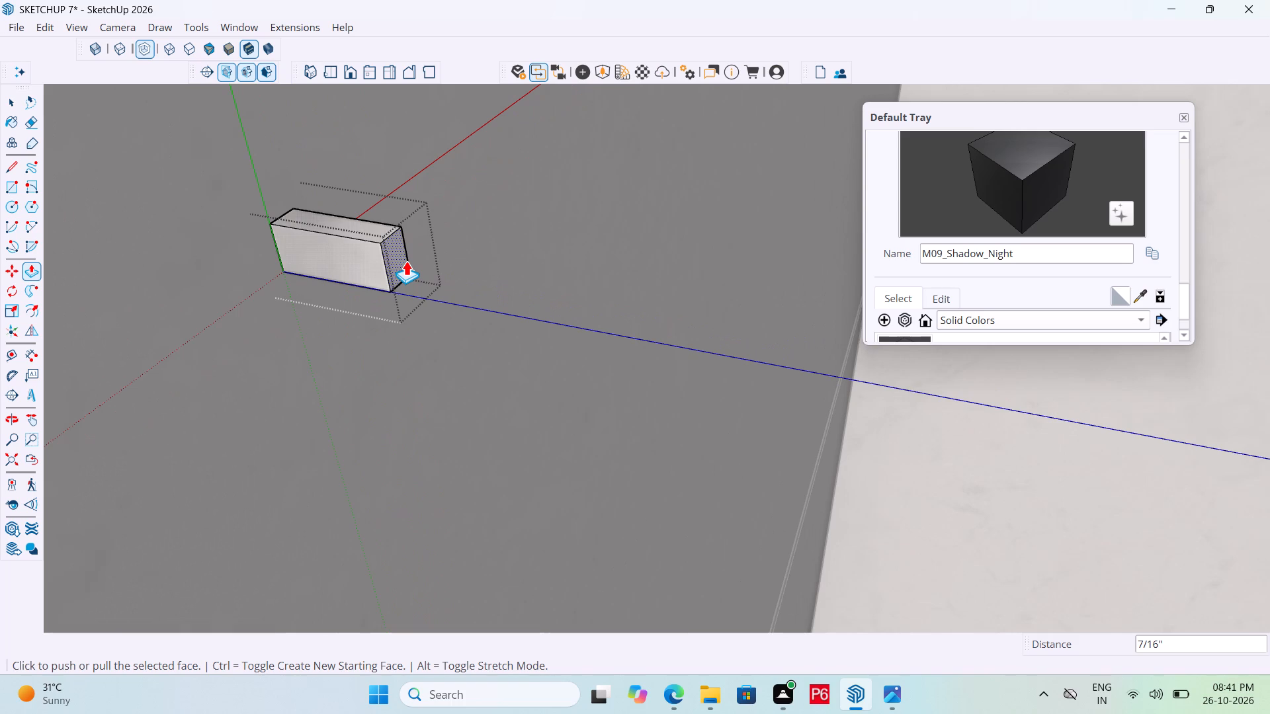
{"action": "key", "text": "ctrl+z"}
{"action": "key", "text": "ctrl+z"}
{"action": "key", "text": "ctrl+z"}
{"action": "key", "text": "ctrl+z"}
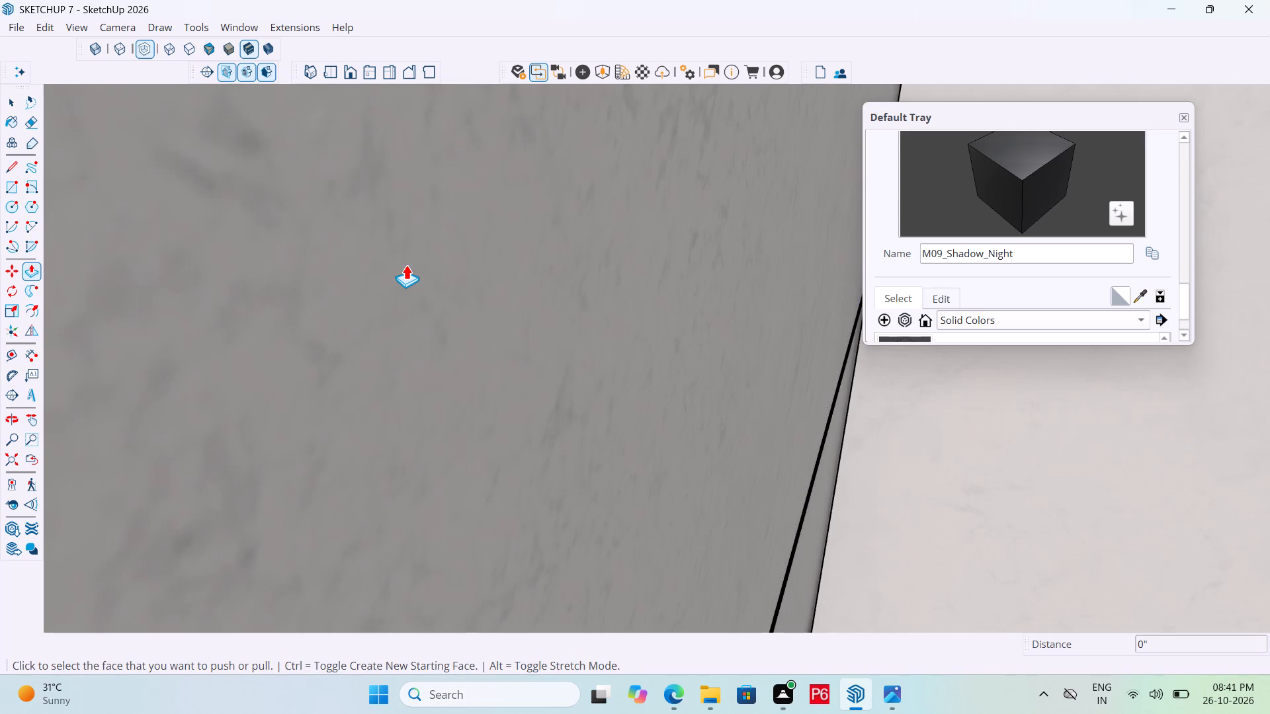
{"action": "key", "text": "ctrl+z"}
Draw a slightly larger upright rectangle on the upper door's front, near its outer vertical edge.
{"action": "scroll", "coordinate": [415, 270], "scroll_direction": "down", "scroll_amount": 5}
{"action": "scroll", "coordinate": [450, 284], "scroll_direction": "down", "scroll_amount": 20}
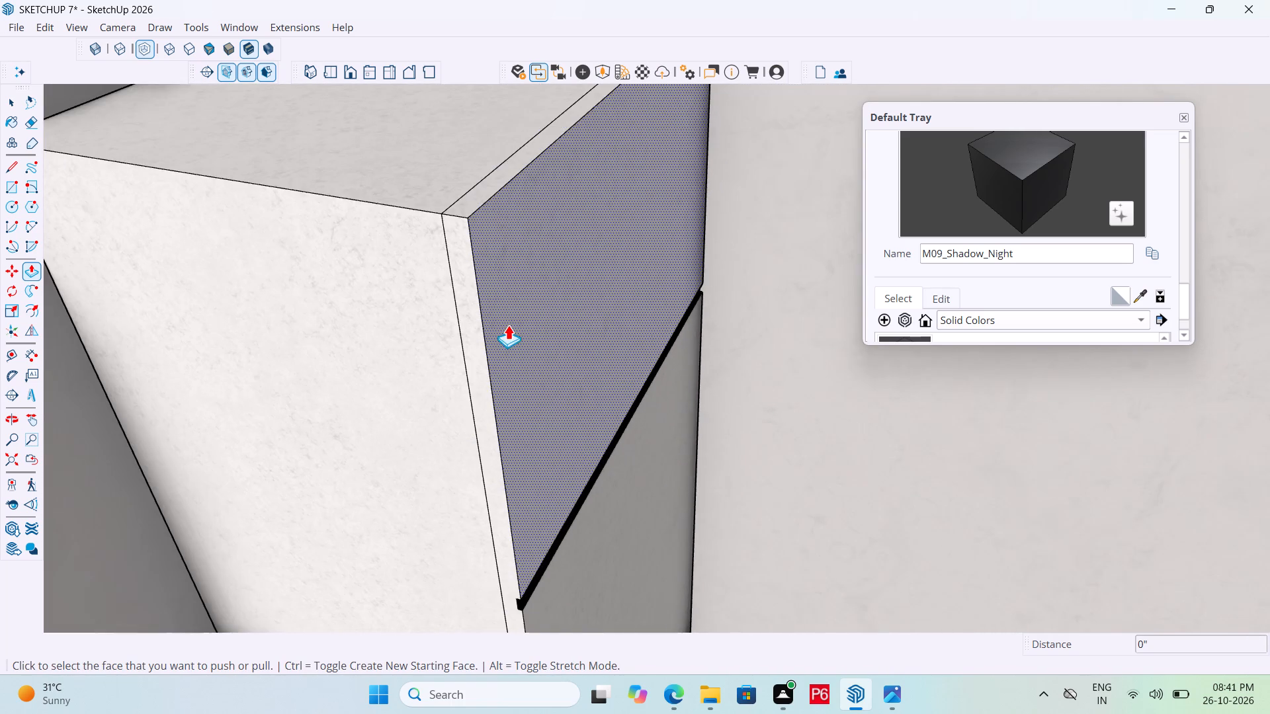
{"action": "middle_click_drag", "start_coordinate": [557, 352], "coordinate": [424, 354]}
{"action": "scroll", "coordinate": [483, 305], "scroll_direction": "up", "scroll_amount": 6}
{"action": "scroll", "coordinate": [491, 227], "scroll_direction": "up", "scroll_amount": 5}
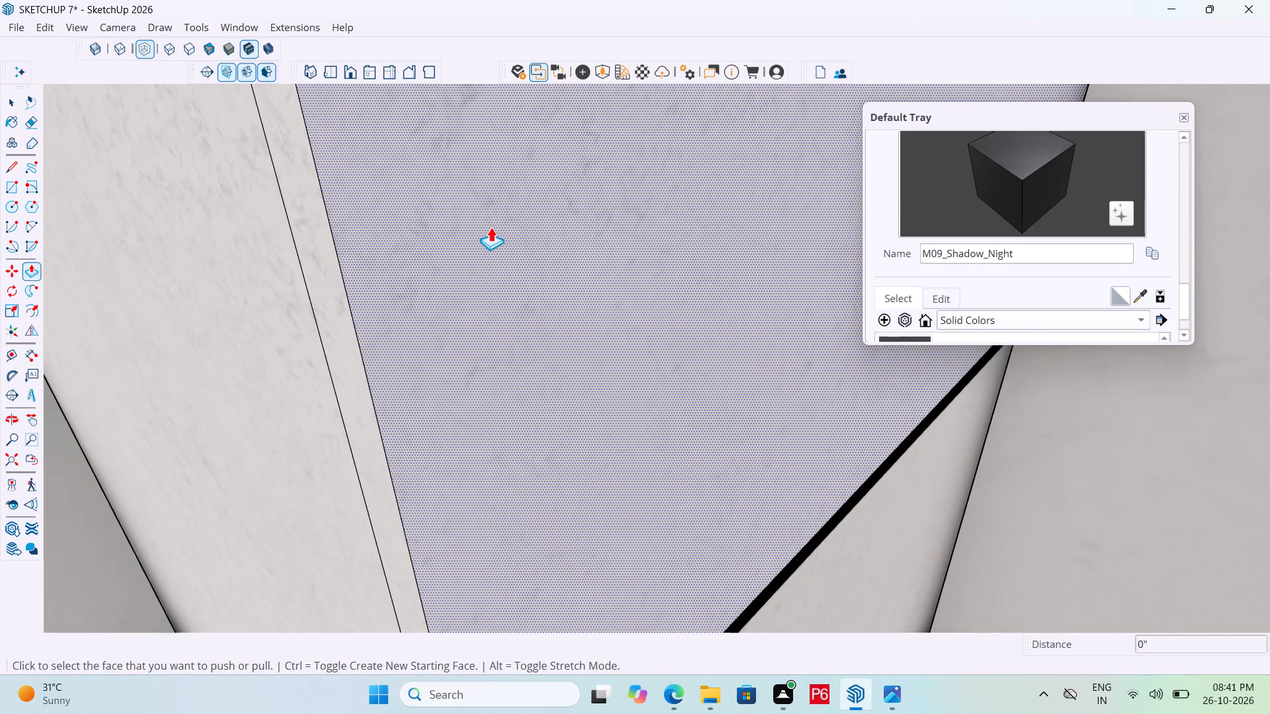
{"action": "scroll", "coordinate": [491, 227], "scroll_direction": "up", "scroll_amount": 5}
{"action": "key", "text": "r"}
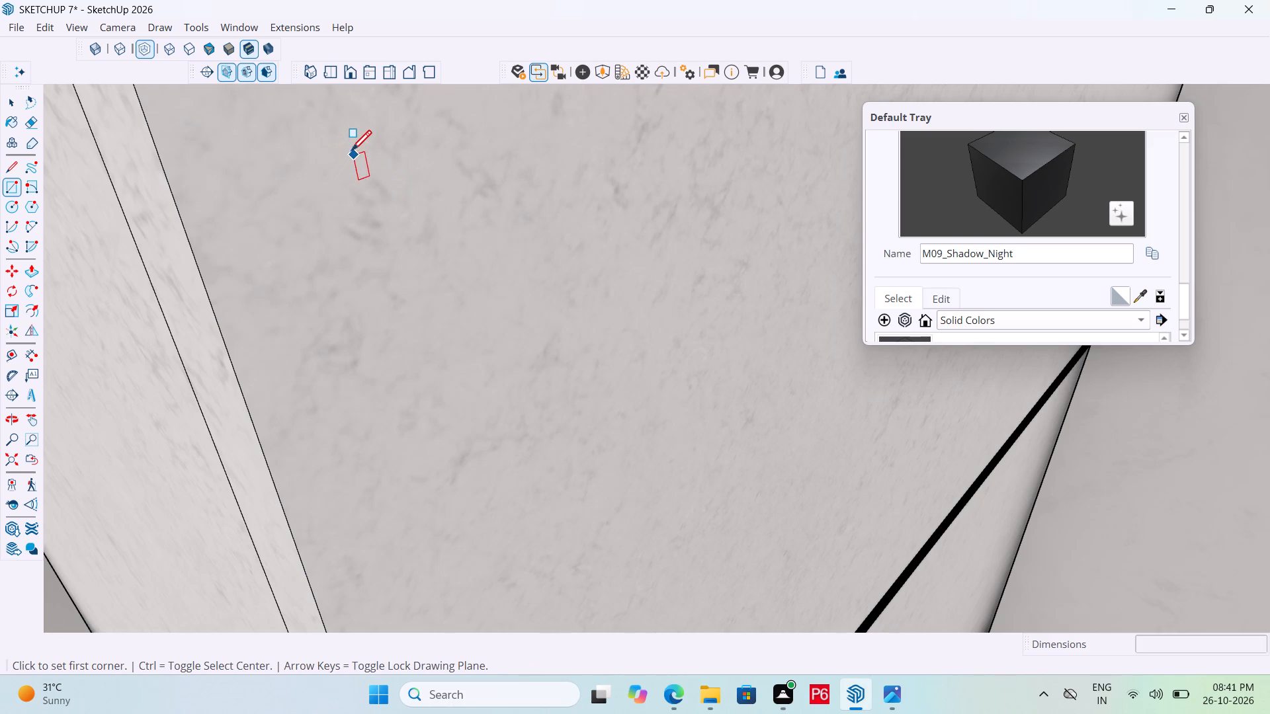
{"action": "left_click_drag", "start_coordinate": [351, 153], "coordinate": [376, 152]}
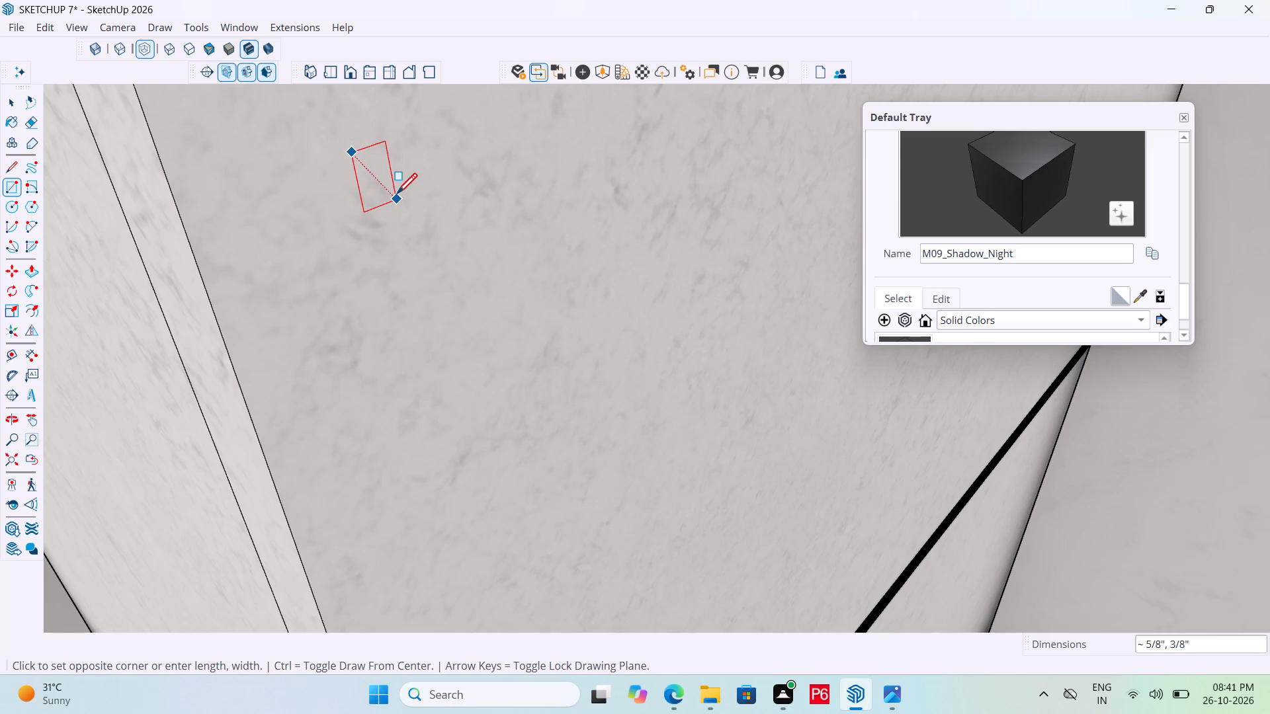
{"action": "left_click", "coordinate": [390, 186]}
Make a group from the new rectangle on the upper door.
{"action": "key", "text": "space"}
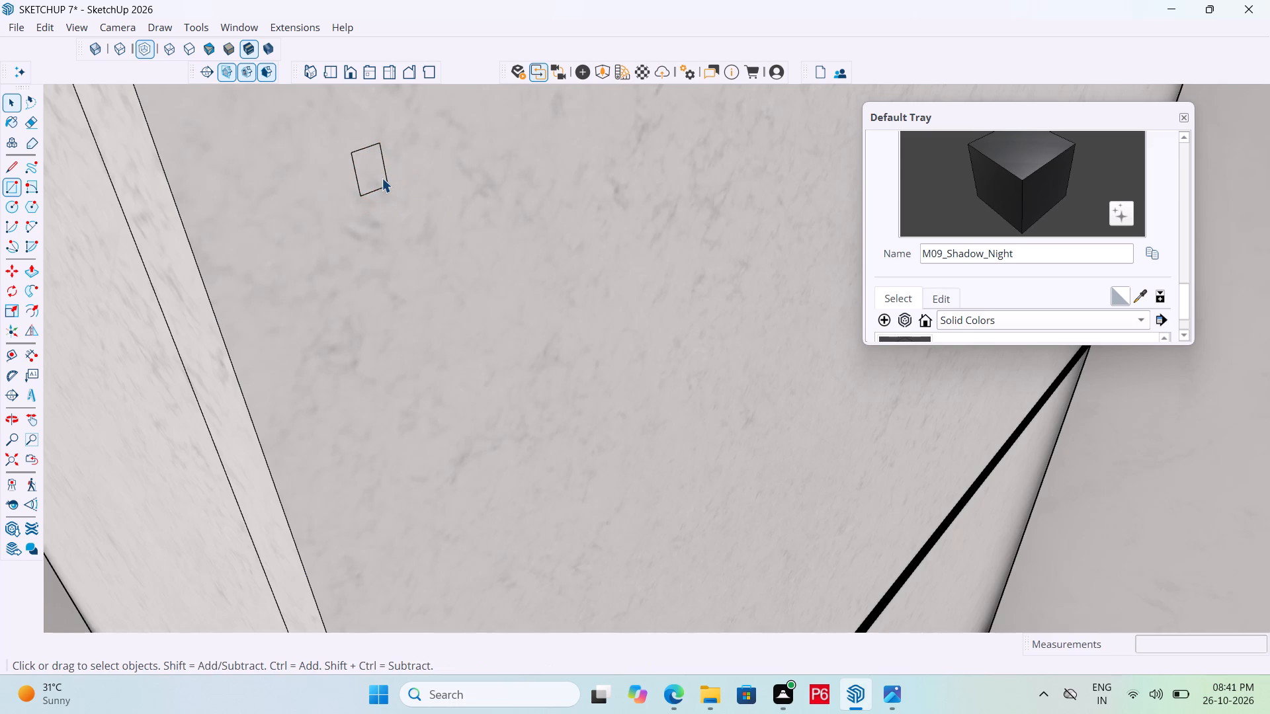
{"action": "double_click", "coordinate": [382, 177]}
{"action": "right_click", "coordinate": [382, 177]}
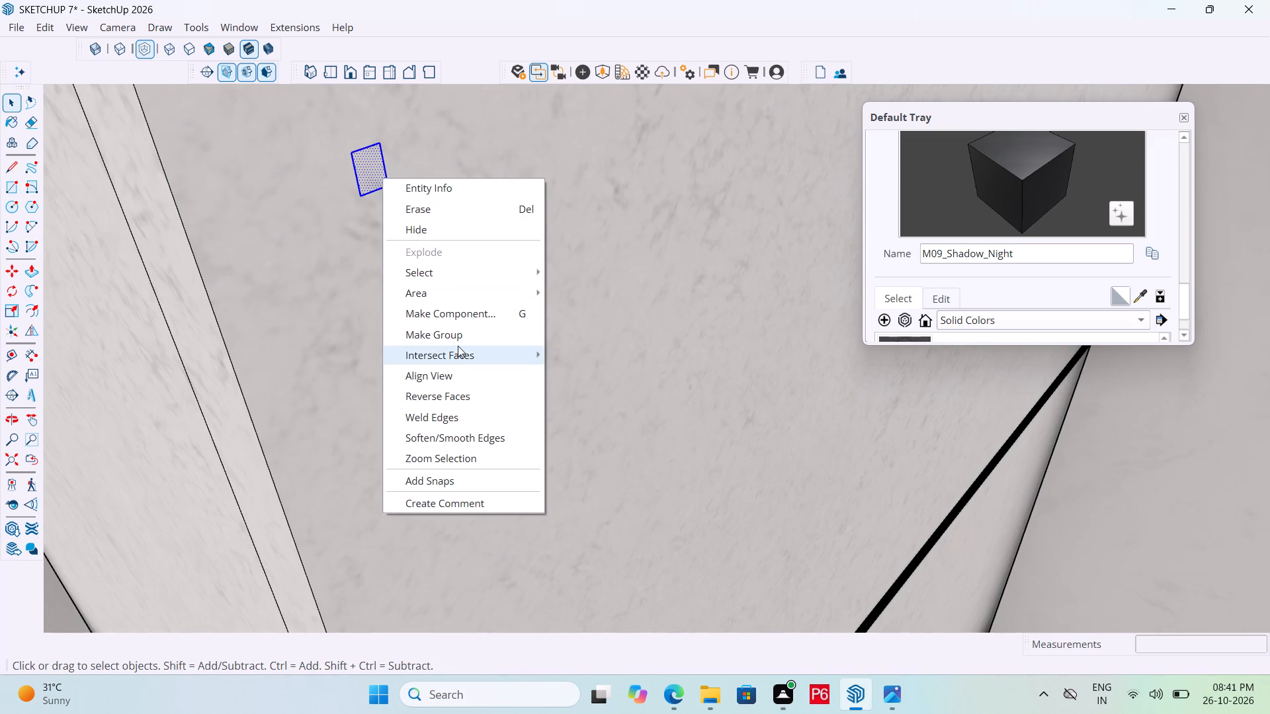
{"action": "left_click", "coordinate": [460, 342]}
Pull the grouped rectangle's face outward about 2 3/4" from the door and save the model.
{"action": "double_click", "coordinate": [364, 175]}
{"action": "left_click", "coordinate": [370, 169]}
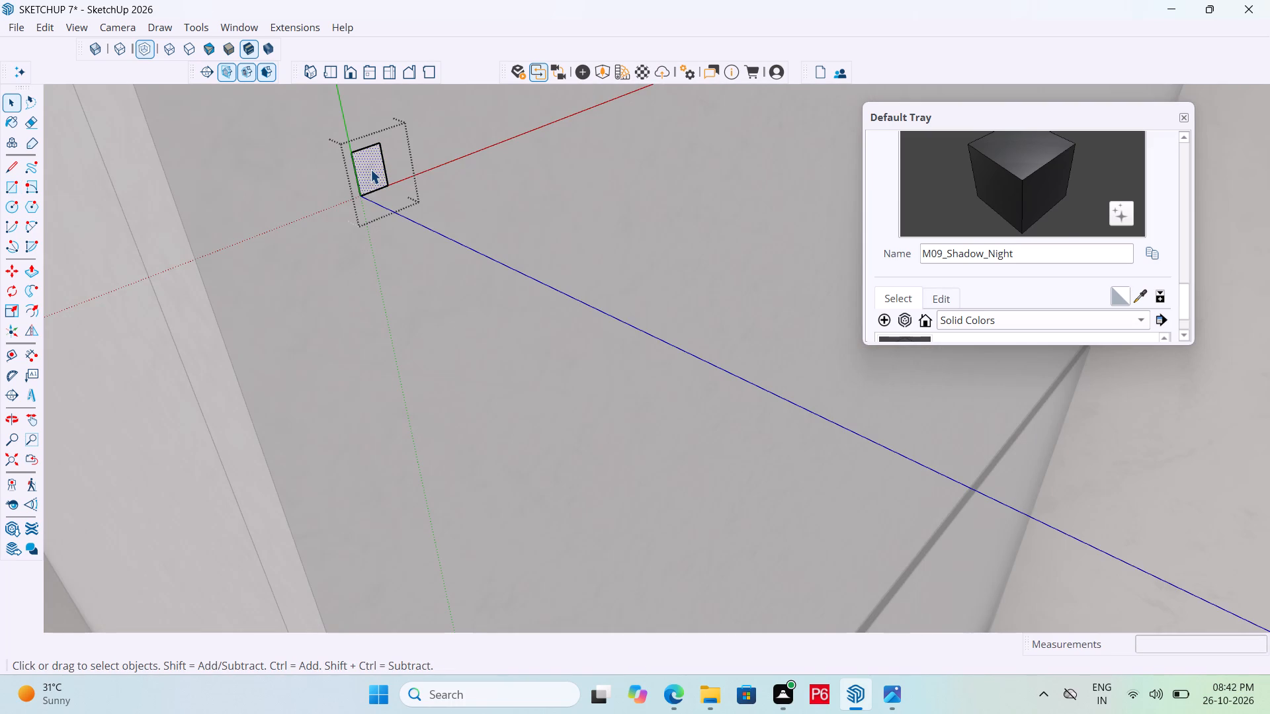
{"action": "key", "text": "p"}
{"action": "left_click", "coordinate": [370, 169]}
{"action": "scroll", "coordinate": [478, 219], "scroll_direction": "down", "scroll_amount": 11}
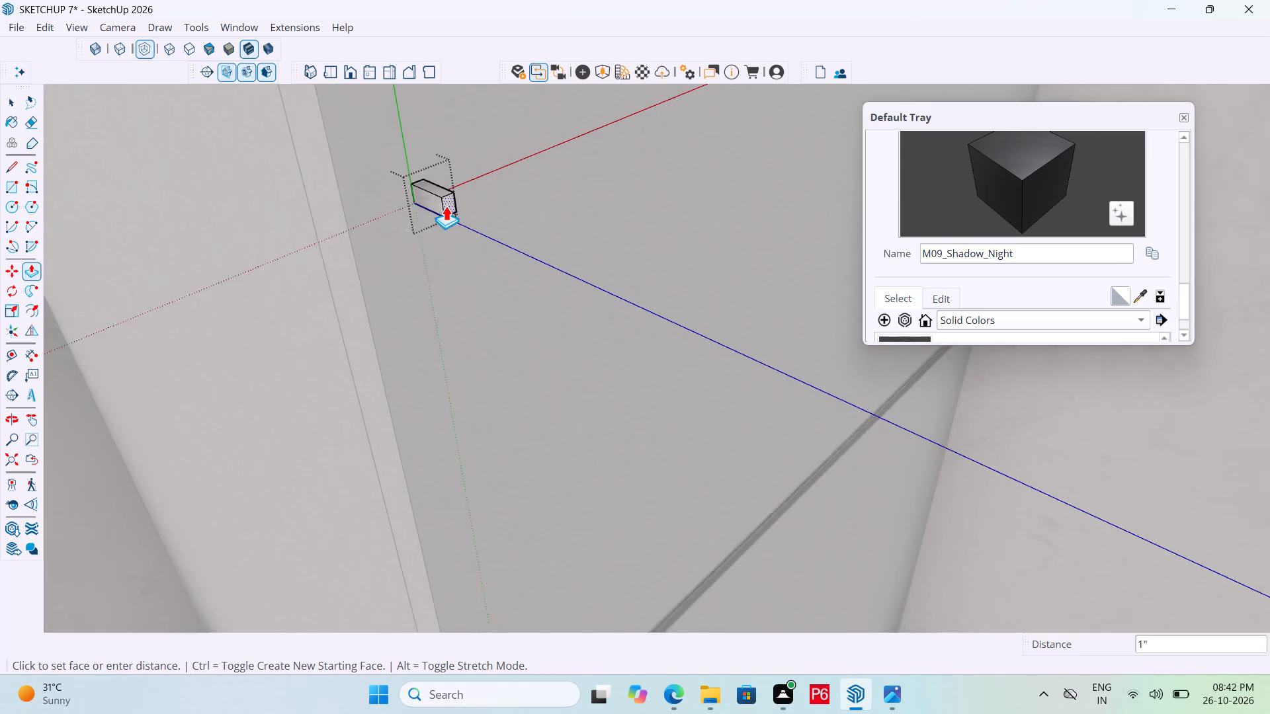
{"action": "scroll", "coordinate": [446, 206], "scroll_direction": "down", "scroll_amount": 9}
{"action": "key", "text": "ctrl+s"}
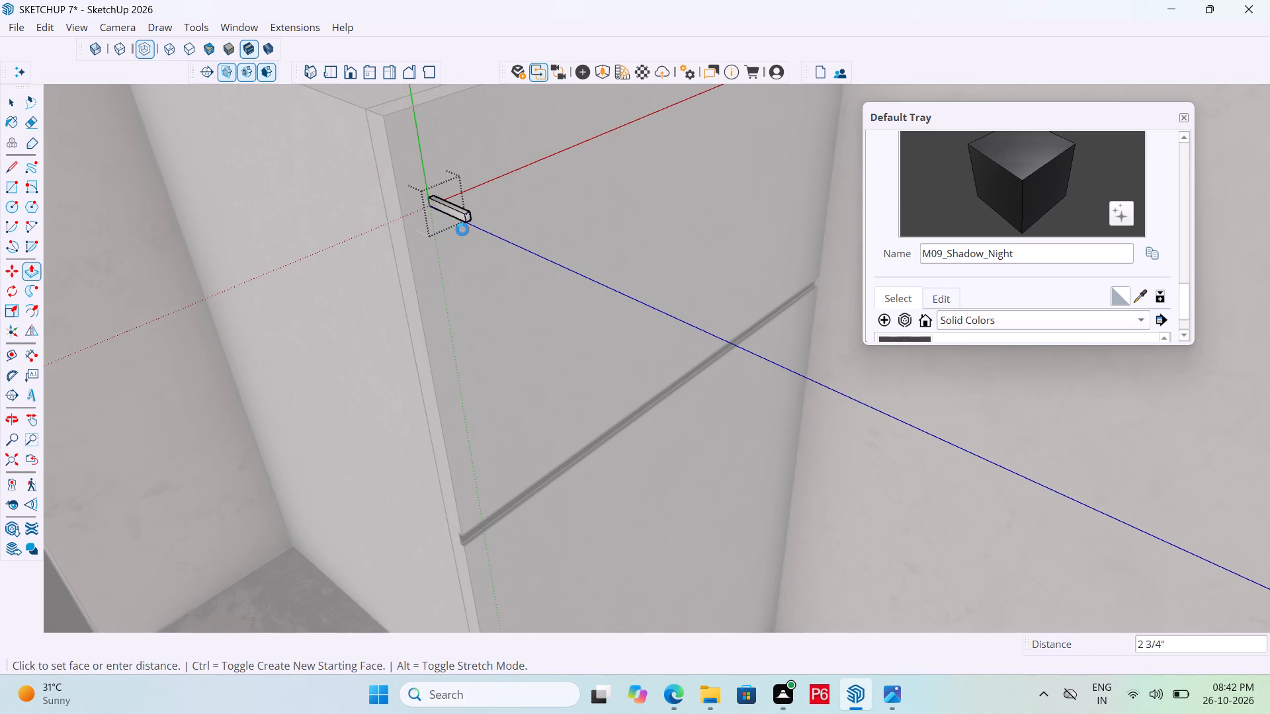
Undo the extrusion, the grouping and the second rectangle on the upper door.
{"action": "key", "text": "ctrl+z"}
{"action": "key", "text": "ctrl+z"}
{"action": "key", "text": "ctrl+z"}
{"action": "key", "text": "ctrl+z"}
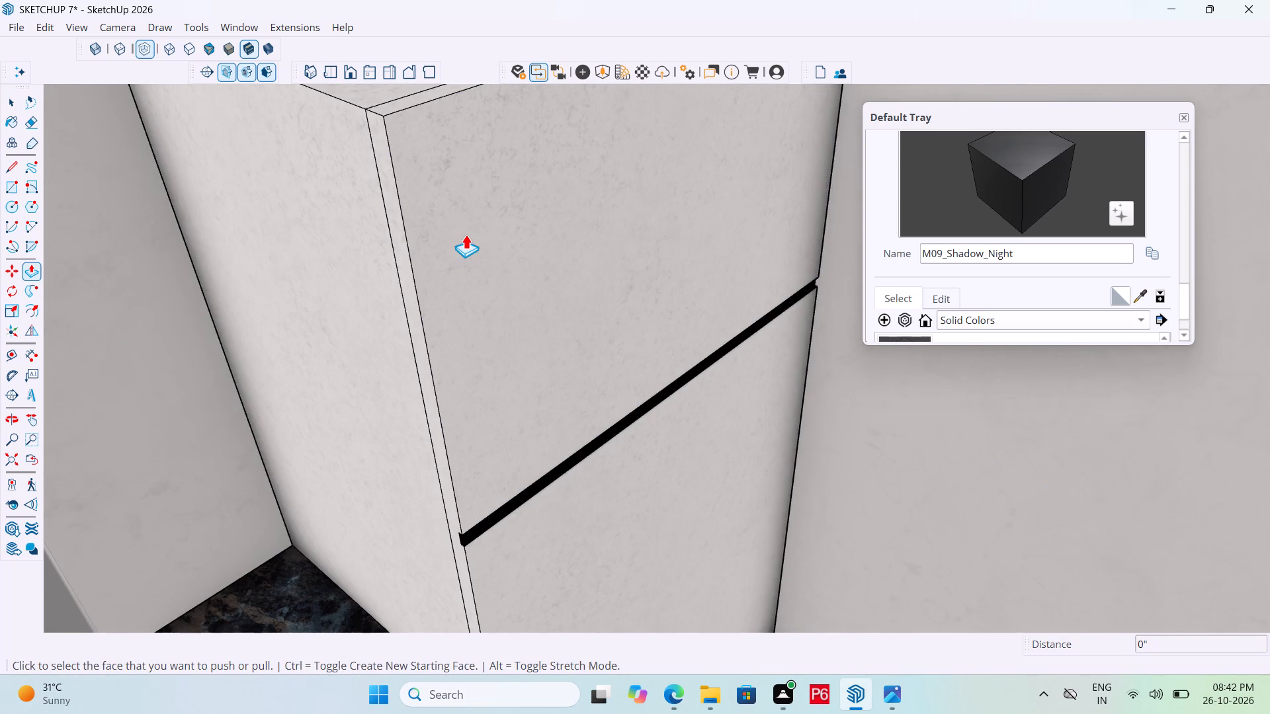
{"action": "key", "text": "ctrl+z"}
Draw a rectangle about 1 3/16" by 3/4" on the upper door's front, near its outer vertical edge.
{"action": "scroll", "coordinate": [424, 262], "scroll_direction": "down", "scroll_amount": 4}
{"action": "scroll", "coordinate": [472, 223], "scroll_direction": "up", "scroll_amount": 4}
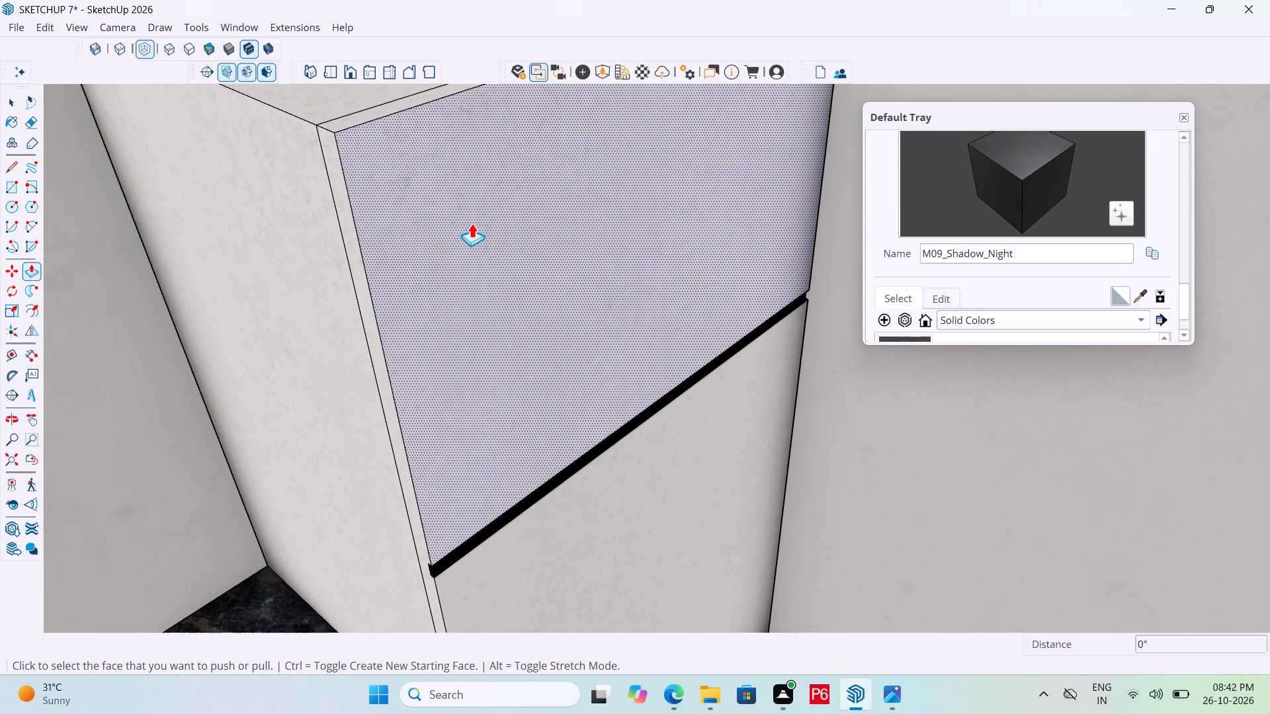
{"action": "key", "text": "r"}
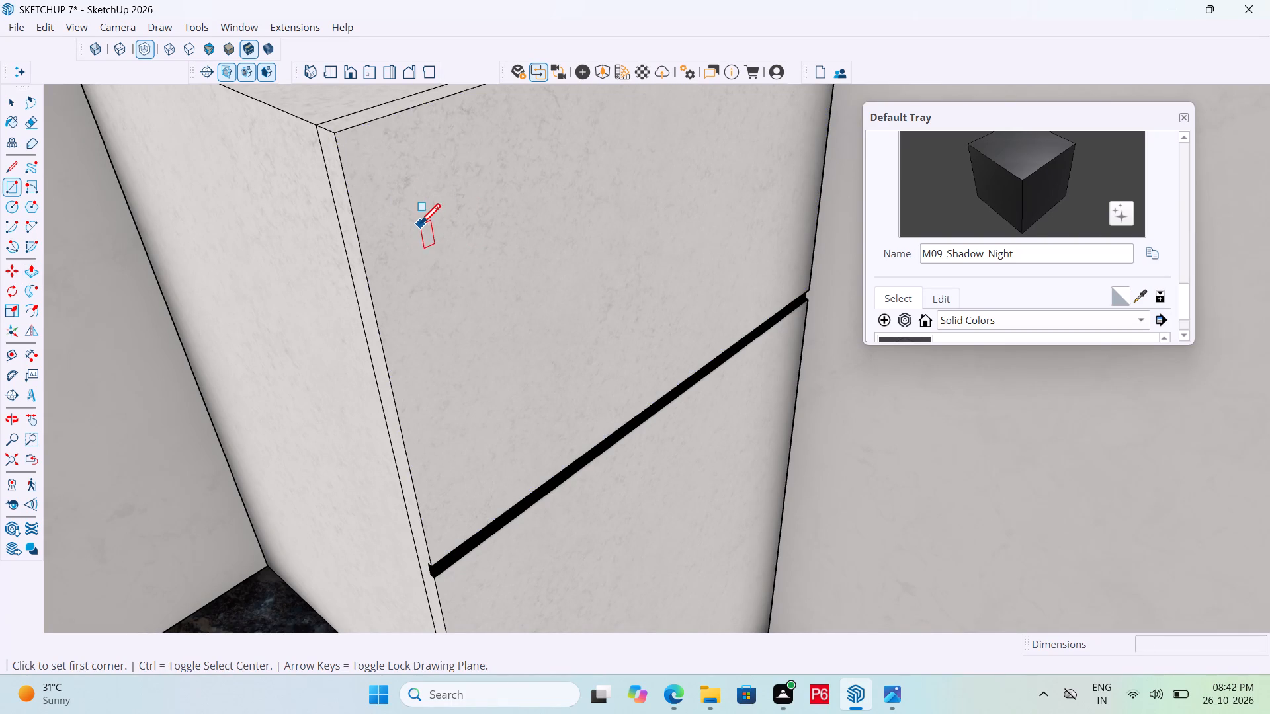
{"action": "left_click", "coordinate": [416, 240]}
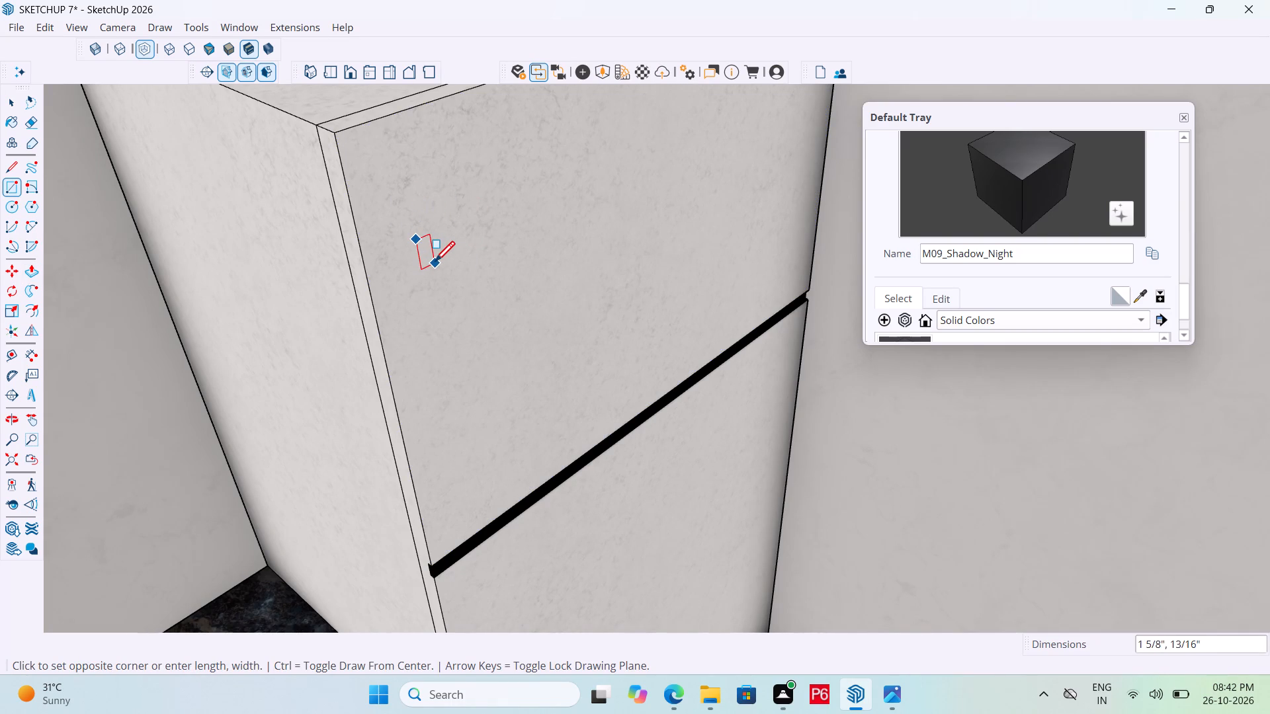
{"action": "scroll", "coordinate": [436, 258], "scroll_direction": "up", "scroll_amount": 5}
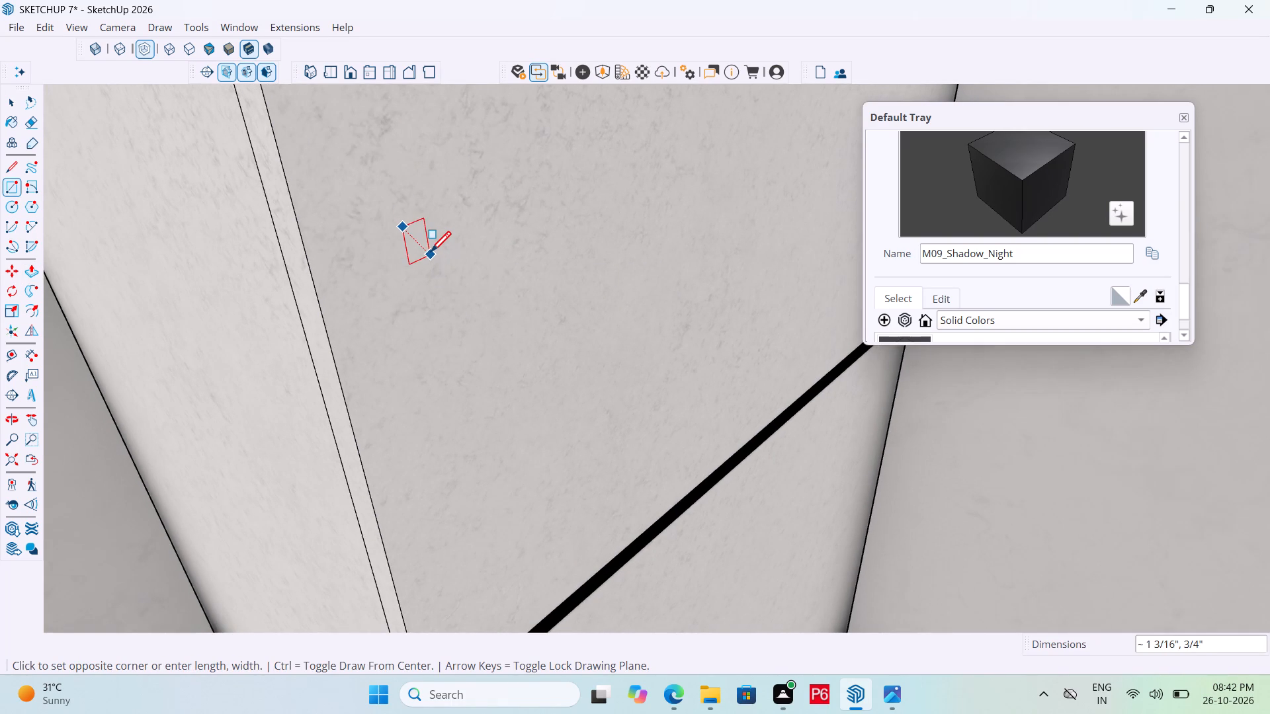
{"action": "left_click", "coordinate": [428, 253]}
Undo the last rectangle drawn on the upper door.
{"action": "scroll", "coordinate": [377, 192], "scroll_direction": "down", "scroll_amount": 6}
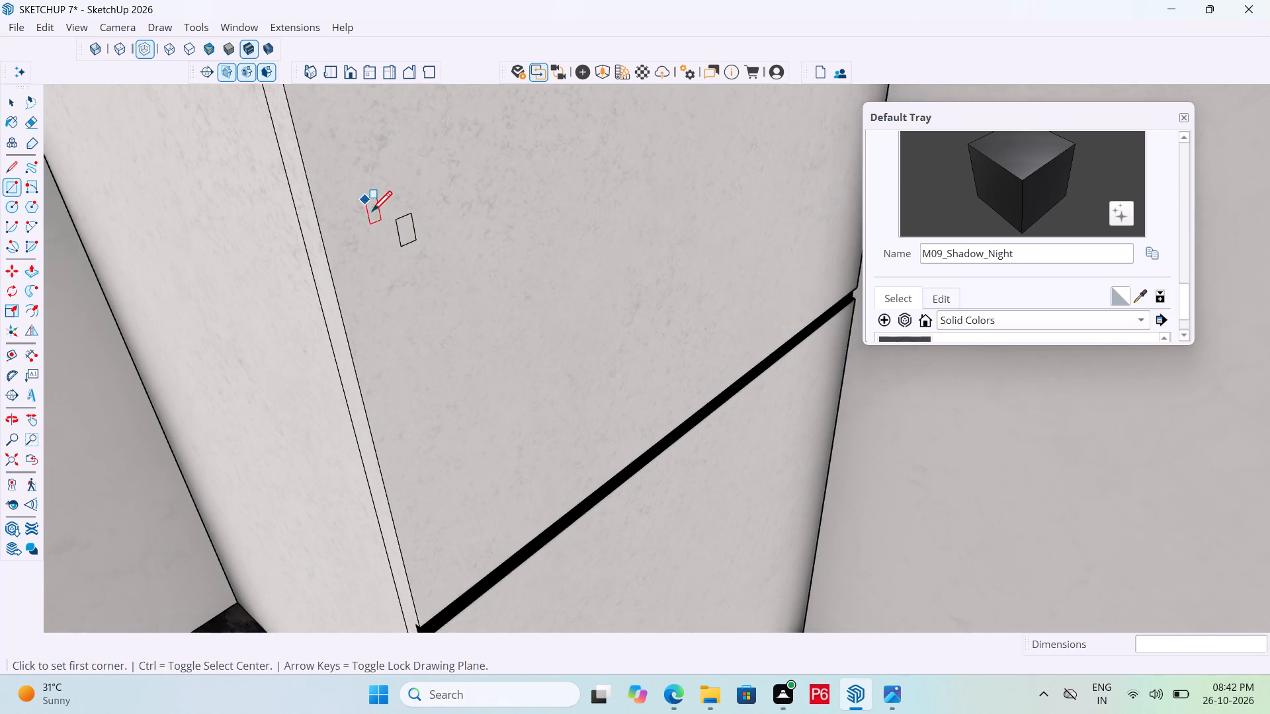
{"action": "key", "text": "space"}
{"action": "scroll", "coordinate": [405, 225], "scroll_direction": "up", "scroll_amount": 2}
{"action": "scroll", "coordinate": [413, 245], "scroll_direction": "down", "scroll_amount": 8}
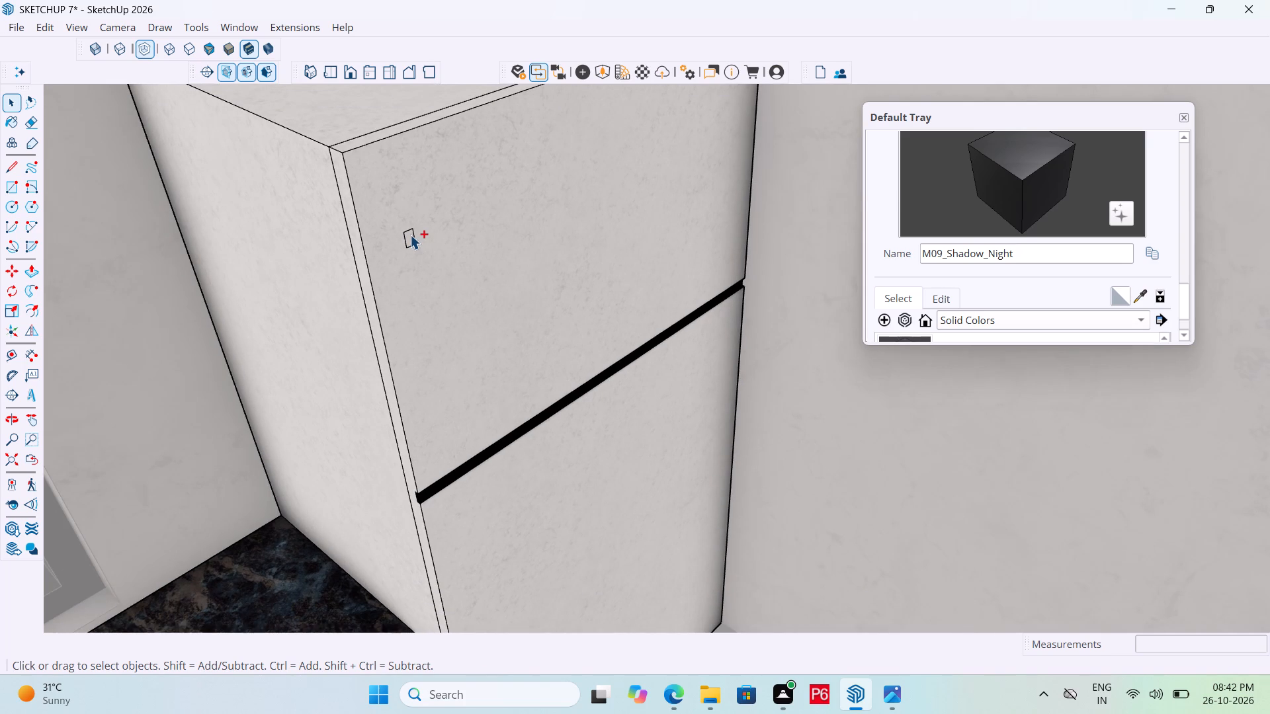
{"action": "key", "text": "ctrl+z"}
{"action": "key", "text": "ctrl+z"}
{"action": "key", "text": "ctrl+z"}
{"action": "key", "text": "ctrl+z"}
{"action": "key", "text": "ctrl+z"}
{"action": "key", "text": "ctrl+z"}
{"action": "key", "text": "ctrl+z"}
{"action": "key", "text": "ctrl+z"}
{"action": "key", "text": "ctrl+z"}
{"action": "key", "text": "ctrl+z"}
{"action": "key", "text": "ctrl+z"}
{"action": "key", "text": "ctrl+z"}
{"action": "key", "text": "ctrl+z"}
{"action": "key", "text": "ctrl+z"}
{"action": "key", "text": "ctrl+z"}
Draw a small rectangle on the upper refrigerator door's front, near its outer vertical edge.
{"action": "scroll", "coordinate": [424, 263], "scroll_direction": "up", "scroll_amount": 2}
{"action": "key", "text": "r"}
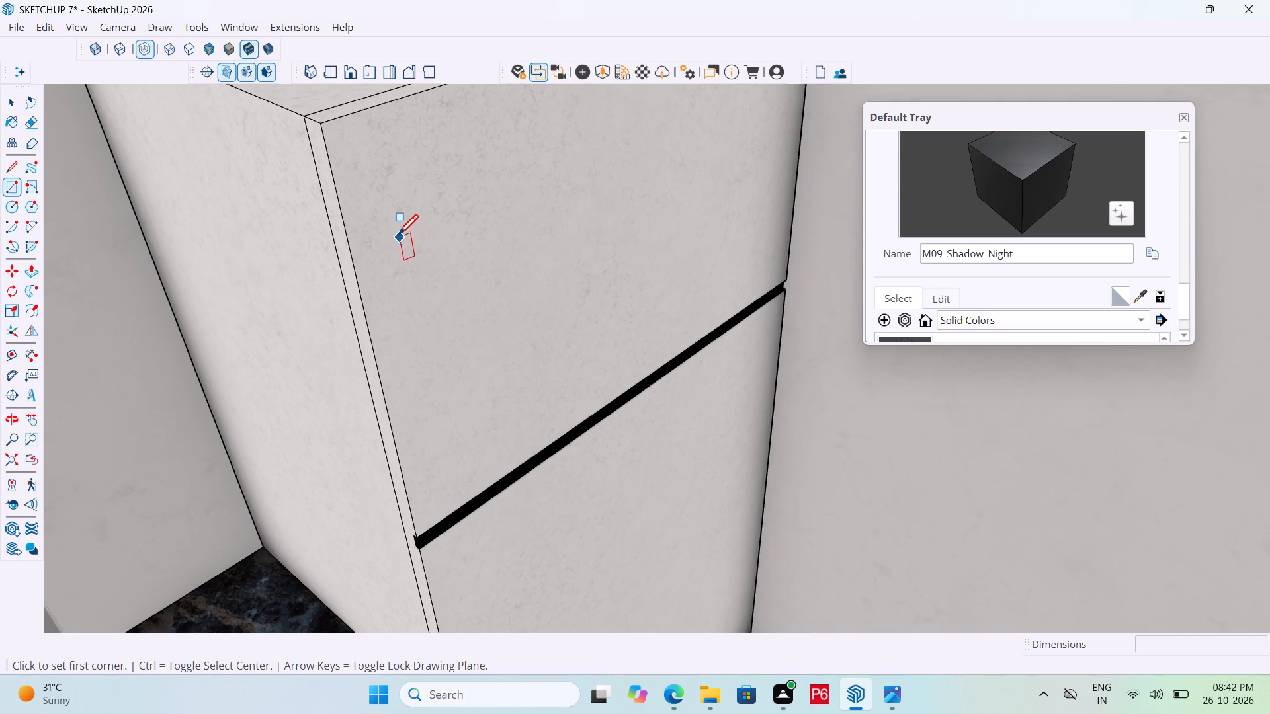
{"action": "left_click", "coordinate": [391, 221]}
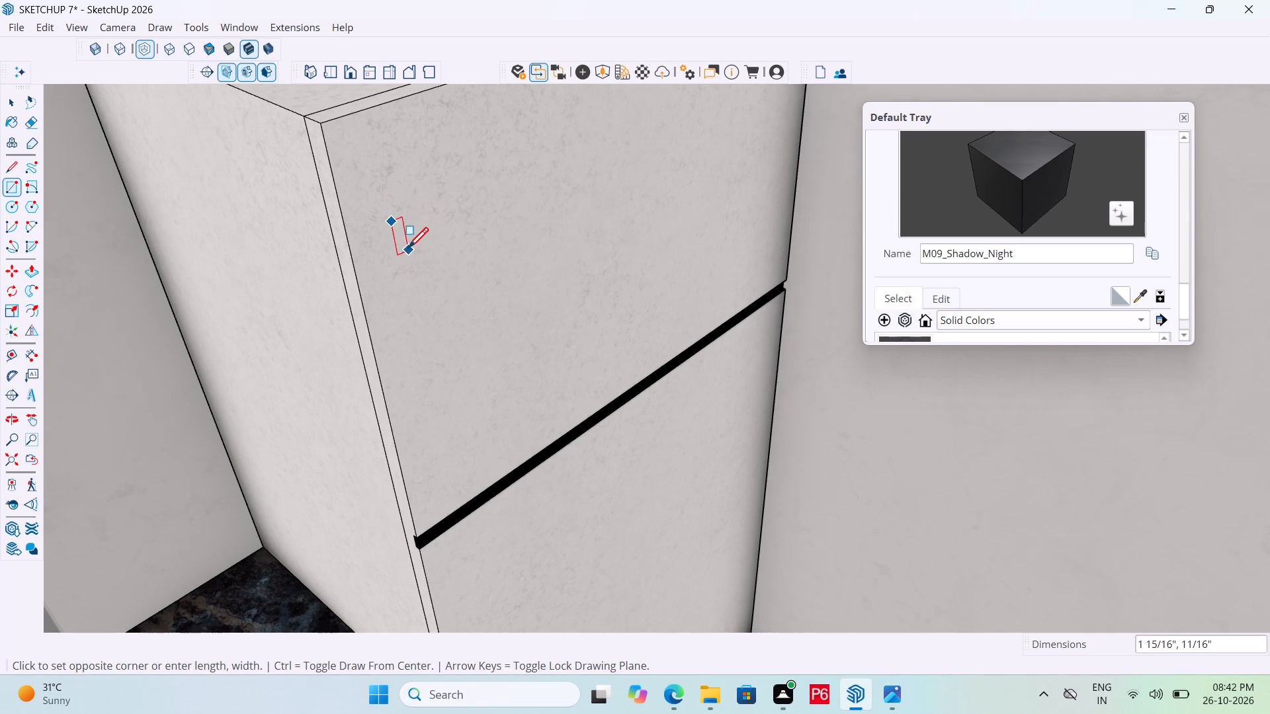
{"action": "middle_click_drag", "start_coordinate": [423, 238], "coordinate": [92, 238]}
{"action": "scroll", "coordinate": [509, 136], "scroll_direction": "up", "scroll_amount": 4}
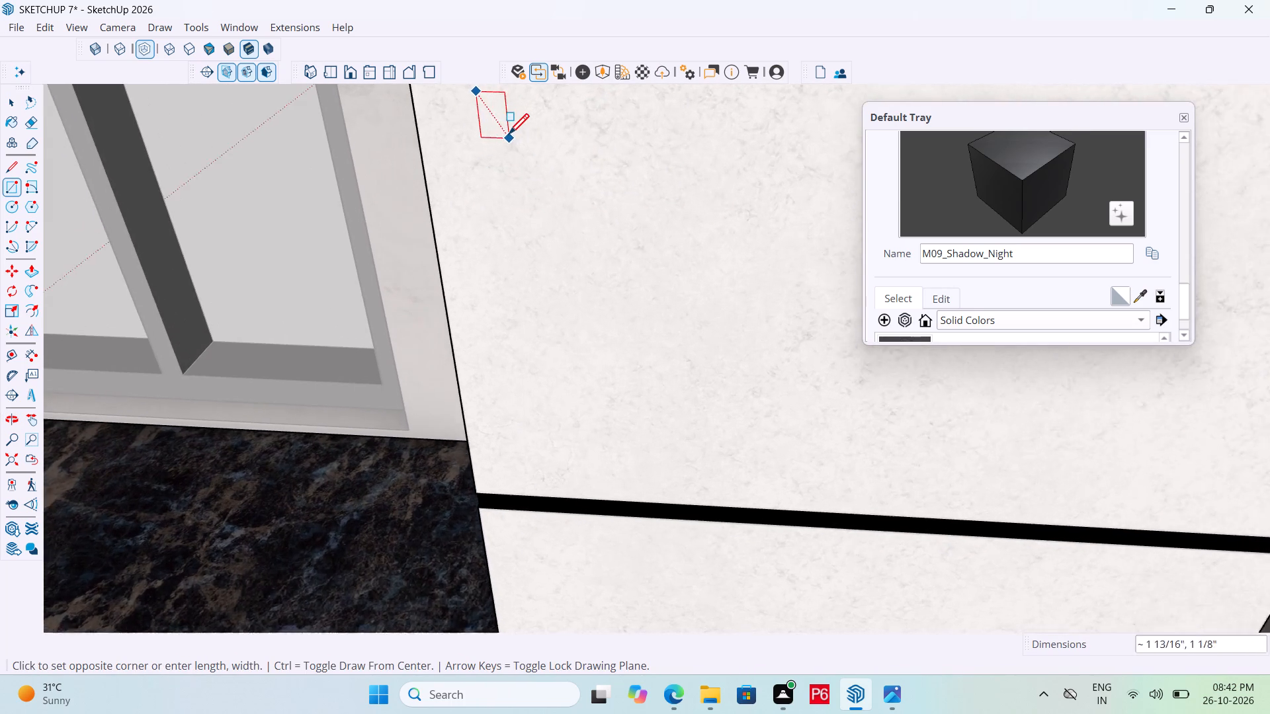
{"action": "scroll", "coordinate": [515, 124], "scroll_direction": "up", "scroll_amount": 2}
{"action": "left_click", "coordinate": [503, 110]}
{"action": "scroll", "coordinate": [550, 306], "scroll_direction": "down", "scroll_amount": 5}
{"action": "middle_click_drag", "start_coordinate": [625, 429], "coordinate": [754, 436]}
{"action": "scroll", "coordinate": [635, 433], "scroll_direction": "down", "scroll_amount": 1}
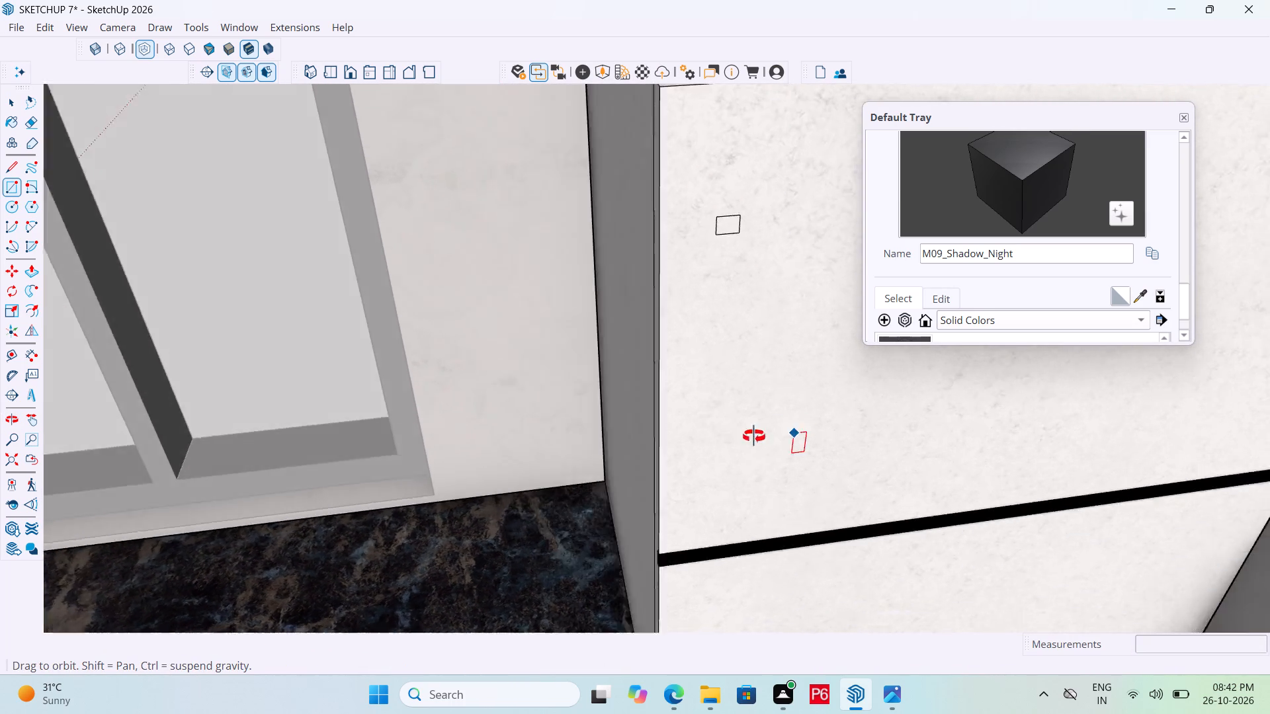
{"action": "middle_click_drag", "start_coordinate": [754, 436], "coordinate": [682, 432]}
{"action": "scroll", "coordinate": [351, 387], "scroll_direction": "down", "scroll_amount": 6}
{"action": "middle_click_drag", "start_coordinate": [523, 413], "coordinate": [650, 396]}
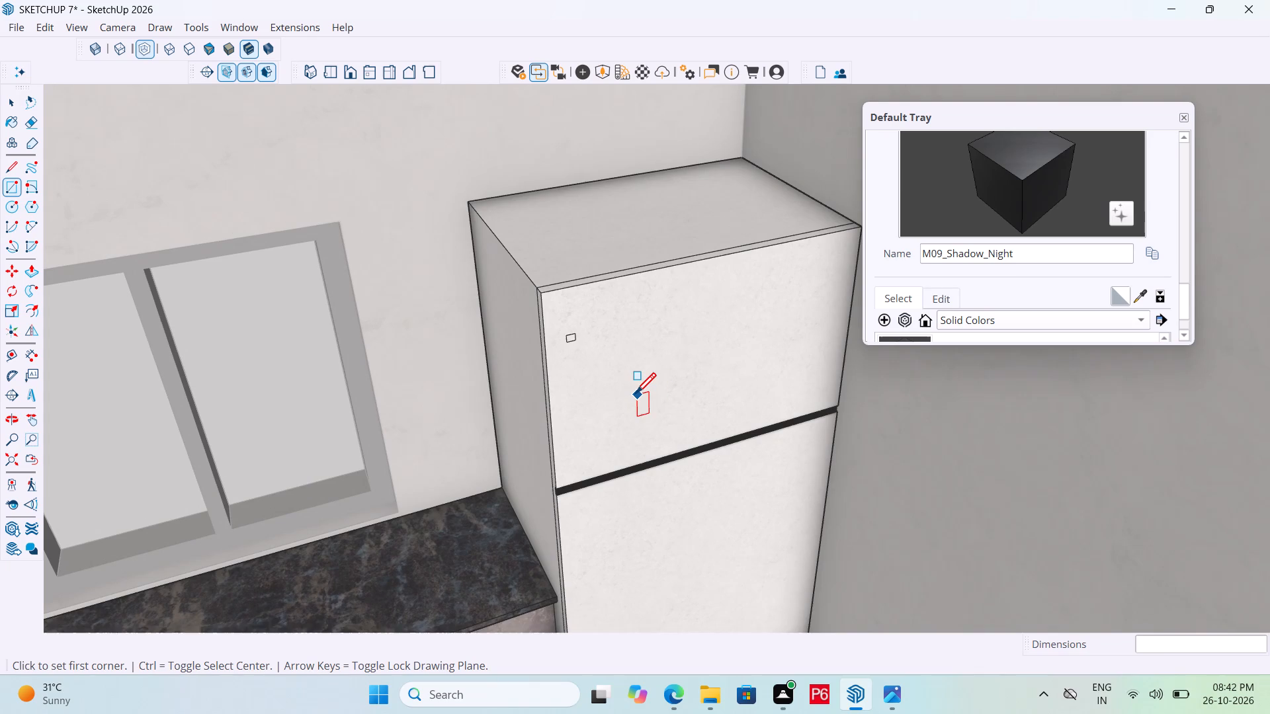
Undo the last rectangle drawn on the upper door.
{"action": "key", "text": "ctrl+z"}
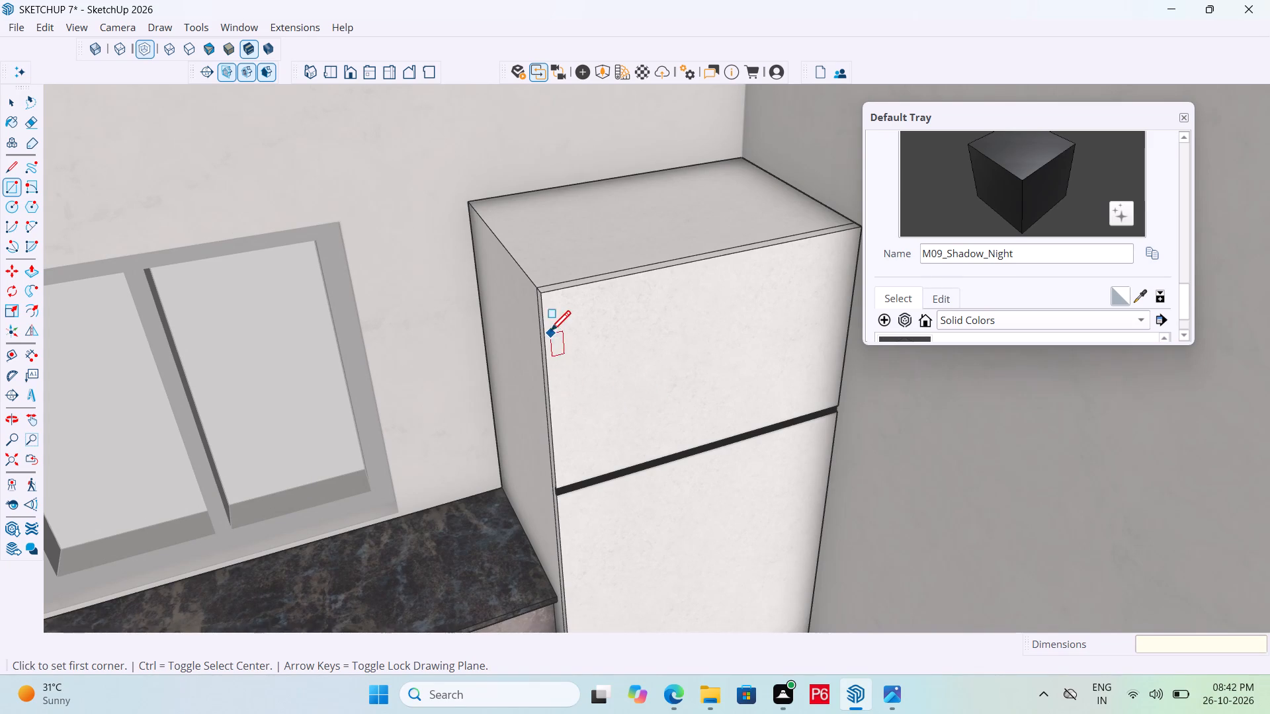
Draw a square about 1 3/16" by 1 3/16" on the upper door's front, near its outer vertical edge and top.
{"action": "scroll", "coordinate": [670, 257], "scroll_direction": "down", "scroll_amount": 11}
{"action": "scroll", "coordinate": [722, 327], "scroll_direction": "down", "scroll_amount": 6}
{"action": "scroll", "coordinate": [786, 380], "scroll_direction": "down", "scroll_amount": 5}
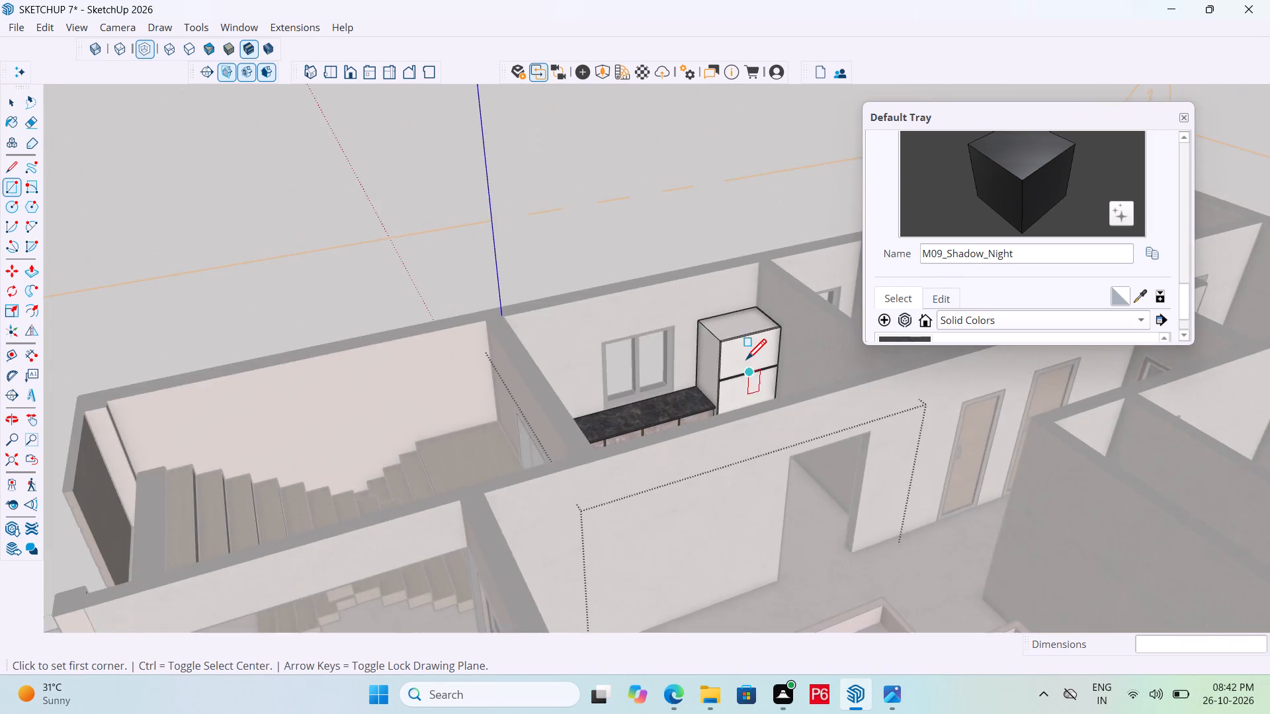
{"action": "scroll", "coordinate": [746, 362], "scroll_direction": "down", "scroll_amount": 14}
{"action": "middle_click_drag", "start_coordinate": [740, 389], "coordinate": [763, 504]}
{"action": "scroll", "coordinate": [730, 278], "scroll_direction": "up", "scroll_amount": 5}
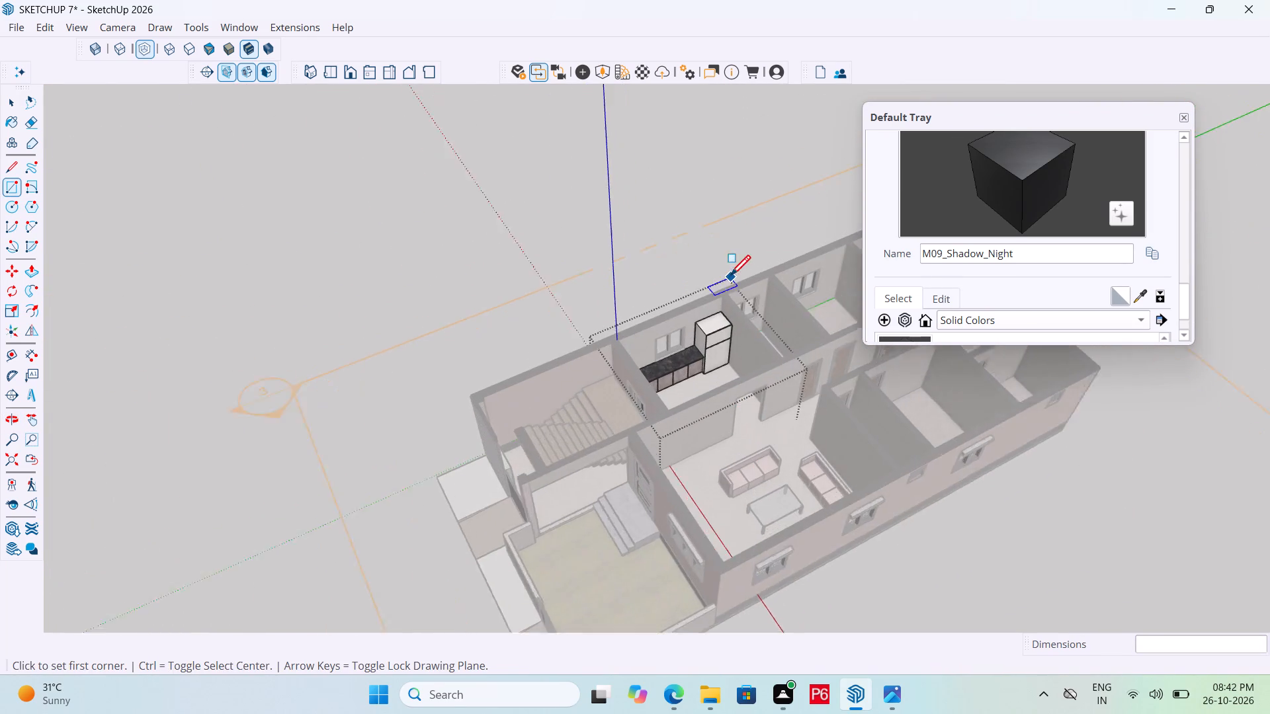
{"action": "scroll", "coordinate": [730, 278], "scroll_direction": "up", "scroll_amount": 1}
{"action": "scroll", "coordinate": [728, 331], "scroll_direction": "up", "scroll_amount": 20}
{"action": "middle_click_drag", "start_coordinate": [668, 387], "coordinate": [661, 303]}
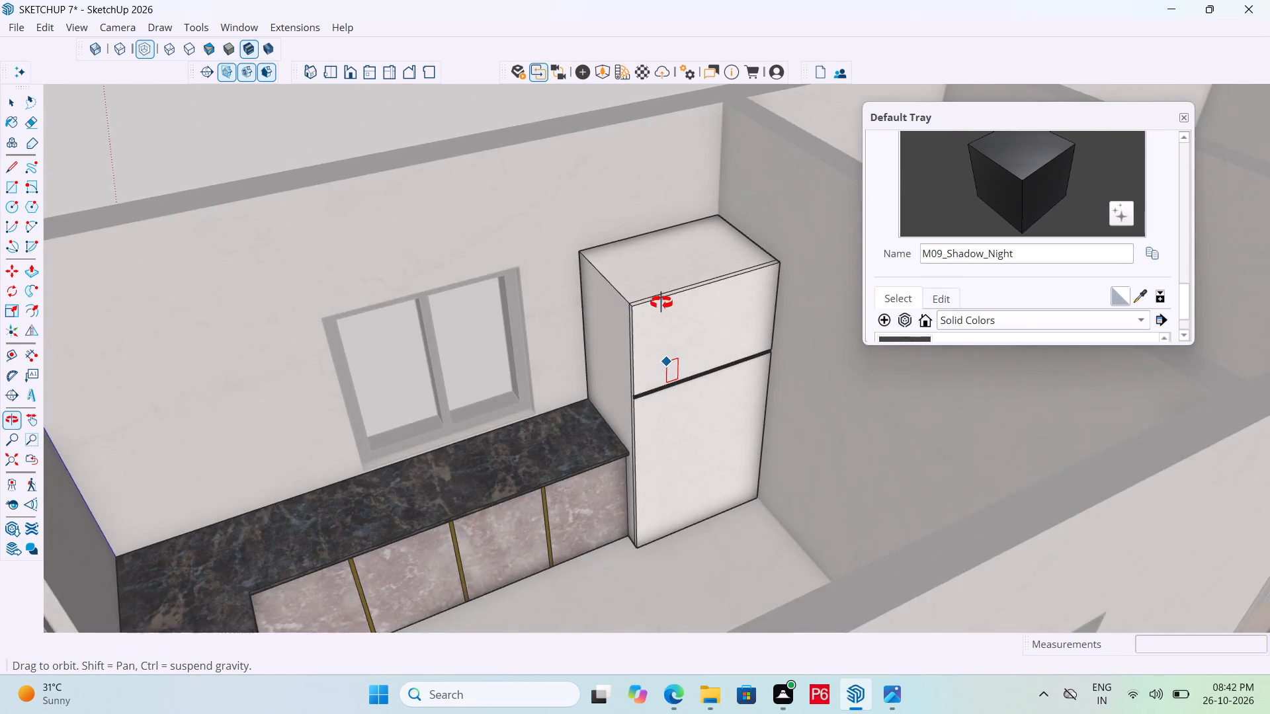
{"action": "middle_click_drag", "start_coordinate": [661, 303], "coordinate": [687, 305]}
{"action": "scroll", "coordinate": [687, 380], "scroll_direction": "up", "scroll_amount": 13}
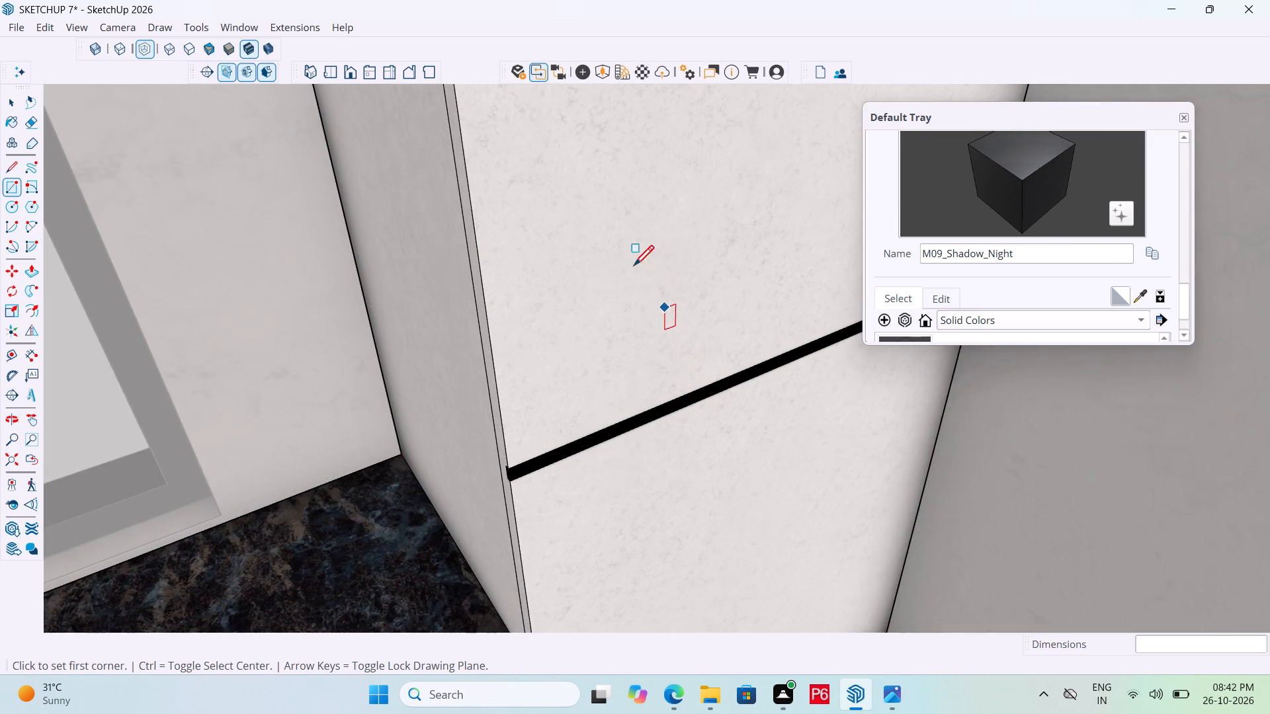
{"action": "scroll", "coordinate": [509, 405], "scroll_direction": "down", "scroll_amount": 6}
{"action": "scroll", "coordinate": [542, 267], "scroll_direction": "up", "scroll_amount": 6}
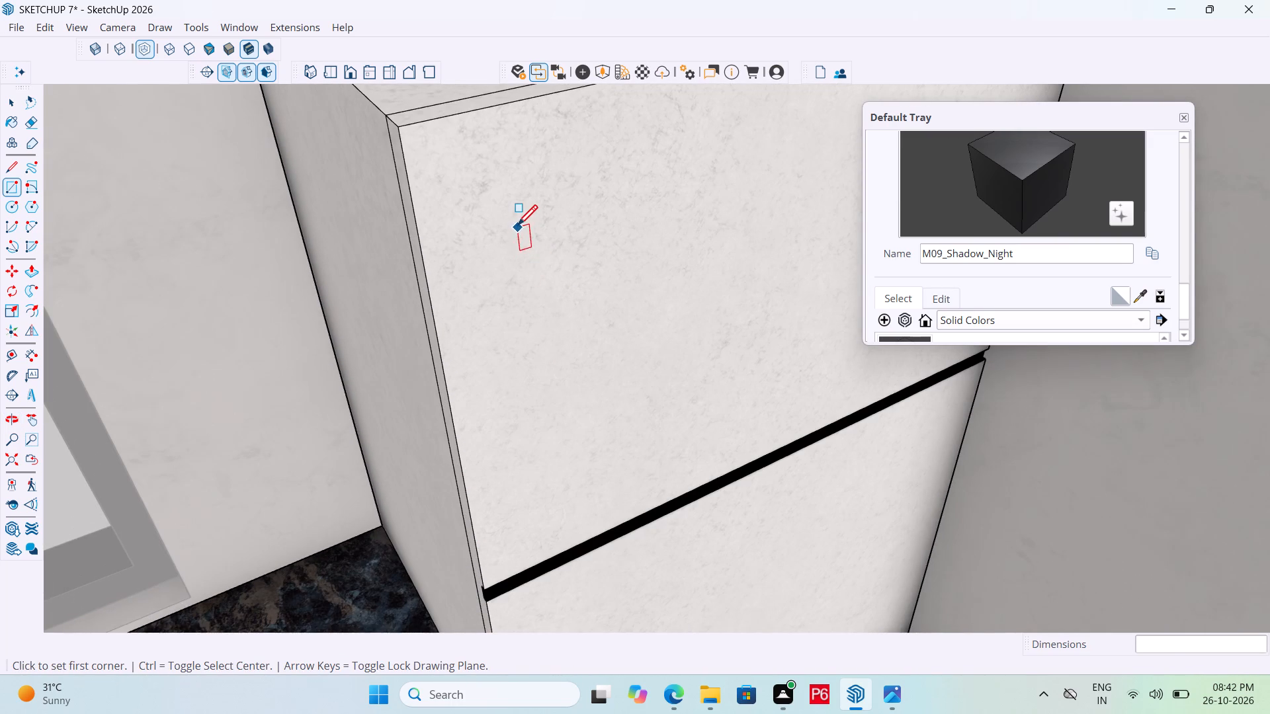
{"action": "left_click", "coordinate": [505, 230]}
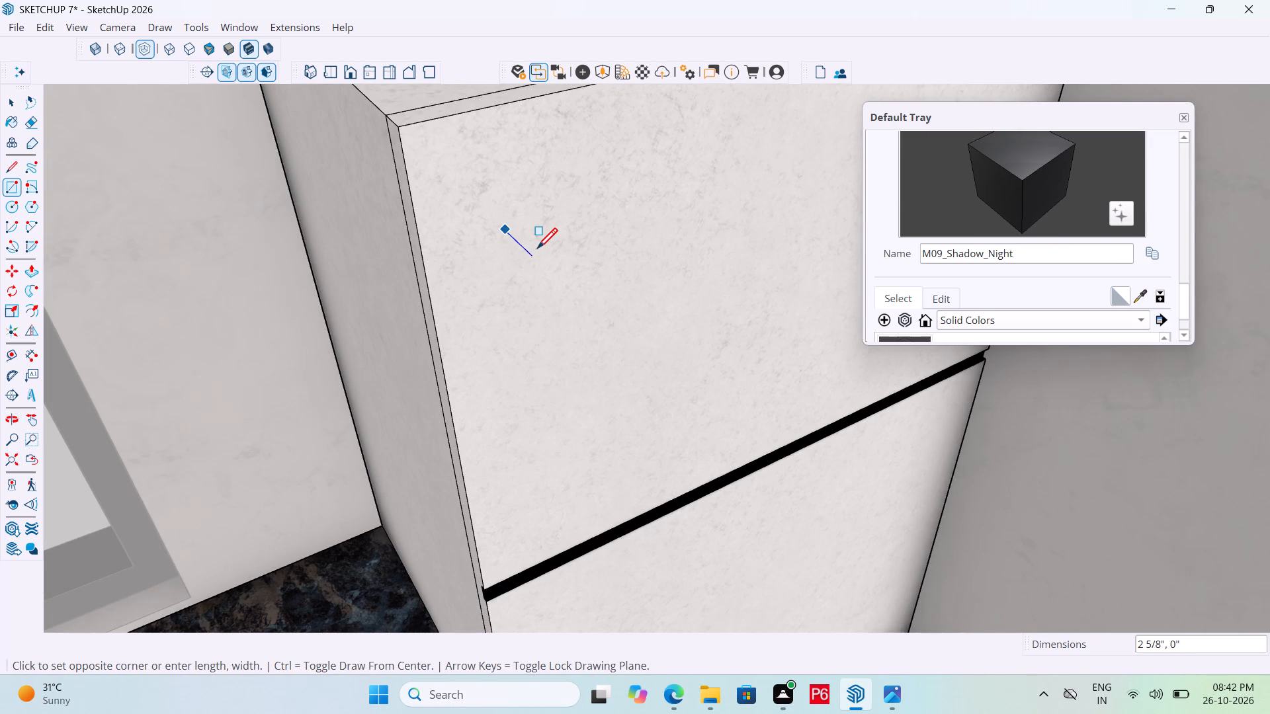
{"action": "scroll", "coordinate": [562, 253], "scroll_direction": "up", "scroll_amount": 4}
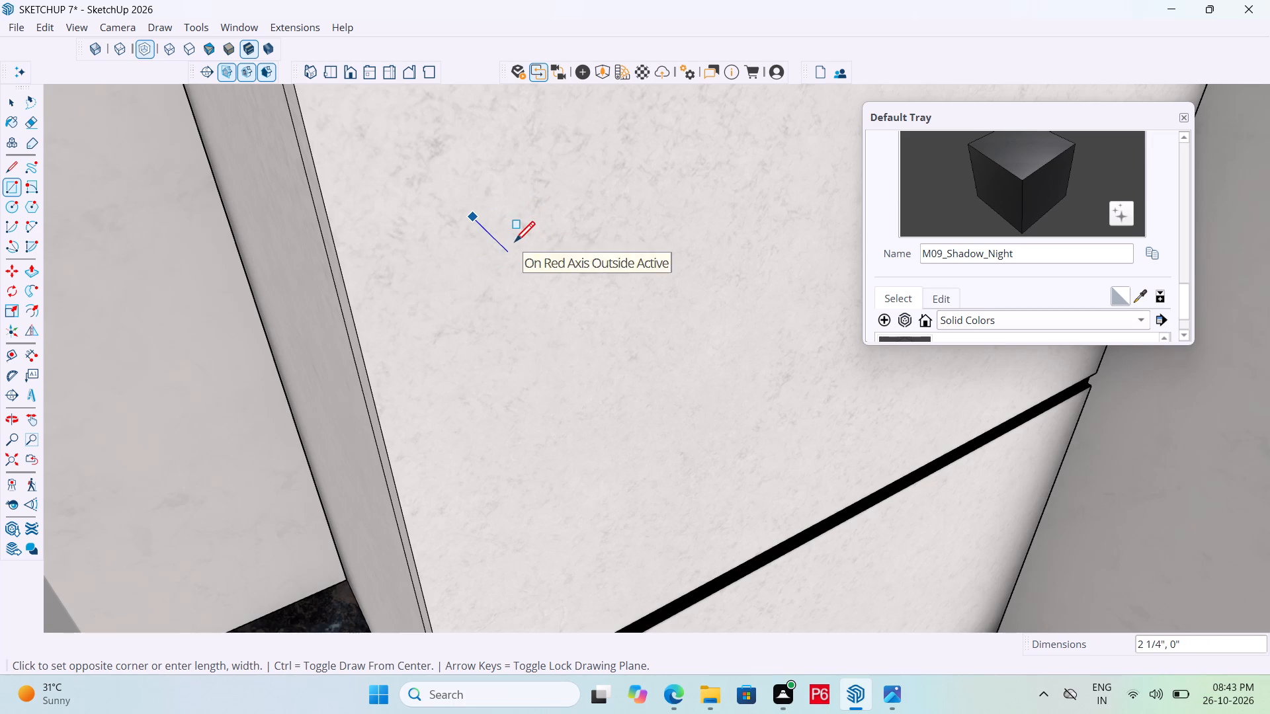
{"action": "middle_click_drag", "start_coordinate": [523, 241], "coordinate": [233, 259]}
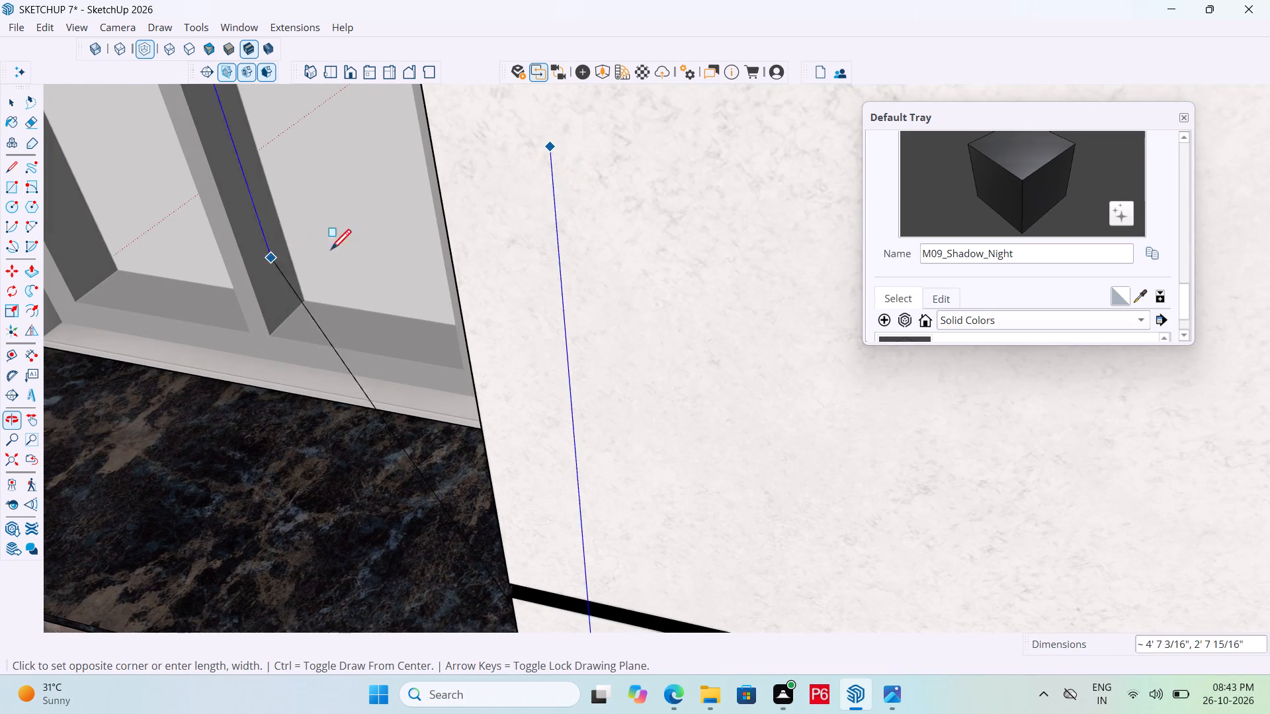
{"action": "left_click", "coordinate": [588, 192]}
Group the small square's face and its edges on the upper door.
{"action": "key", "text": "space"}
{"action": "triple_click", "coordinate": [560, 175]}
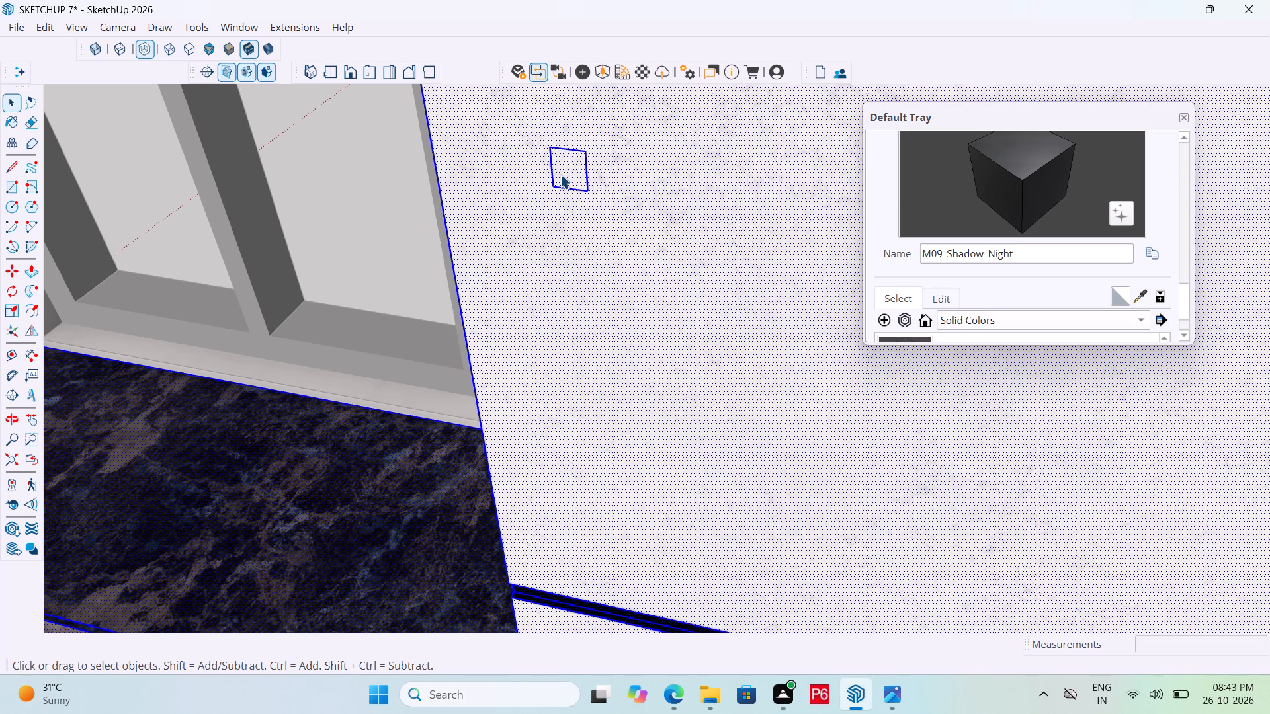
{"action": "left_click", "coordinate": [411, 180]}
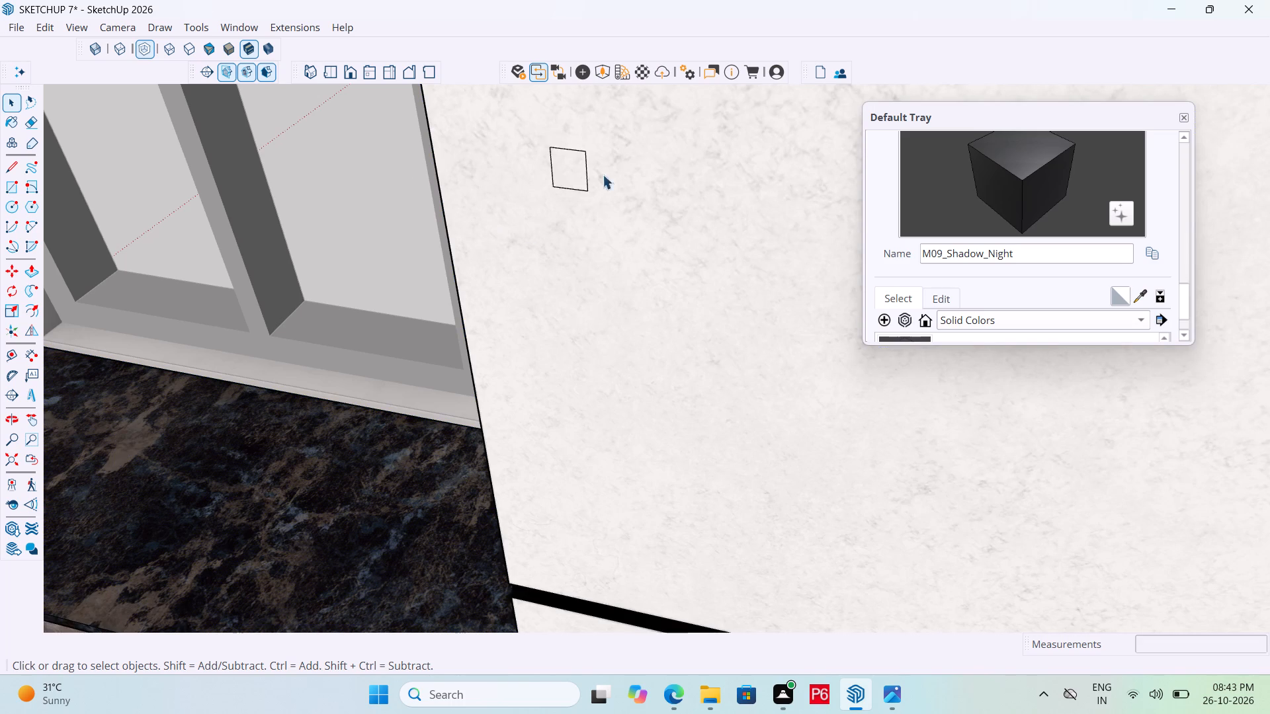
{"action": "left_click", "coordinate": [577, 169]}
{"action": "double_click", "coordinate": [577, 167]}
{"action": "left_click", "coordinate": [616, 178]}
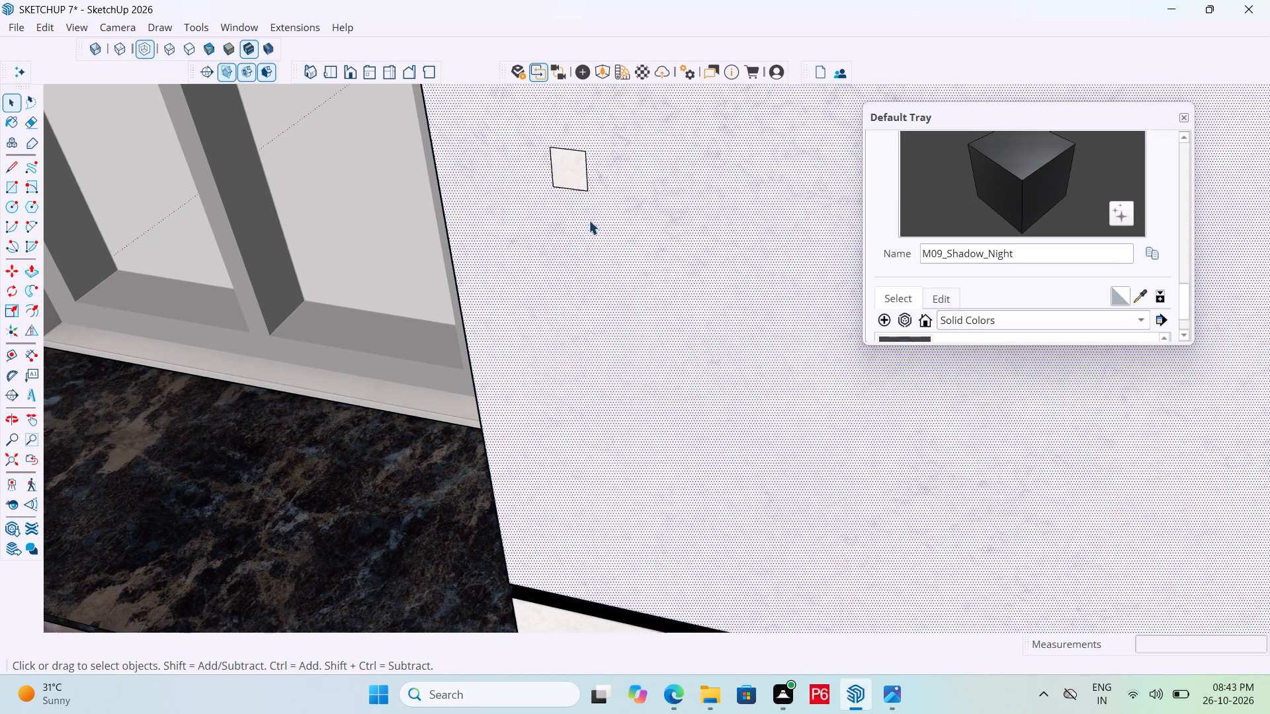
{"action": "scroll", "coordinate": [591, 260], "scroll_direction": "down", "scroll_amount": 20}
{"action": "scroll", "coordinate": [591, 260], "scroll_direction": "down", "scroll_amount": 6}
{"action": "scroll", "coordinate": [601, 201], "scroll_direction": "down", "scroll_amount": 7}
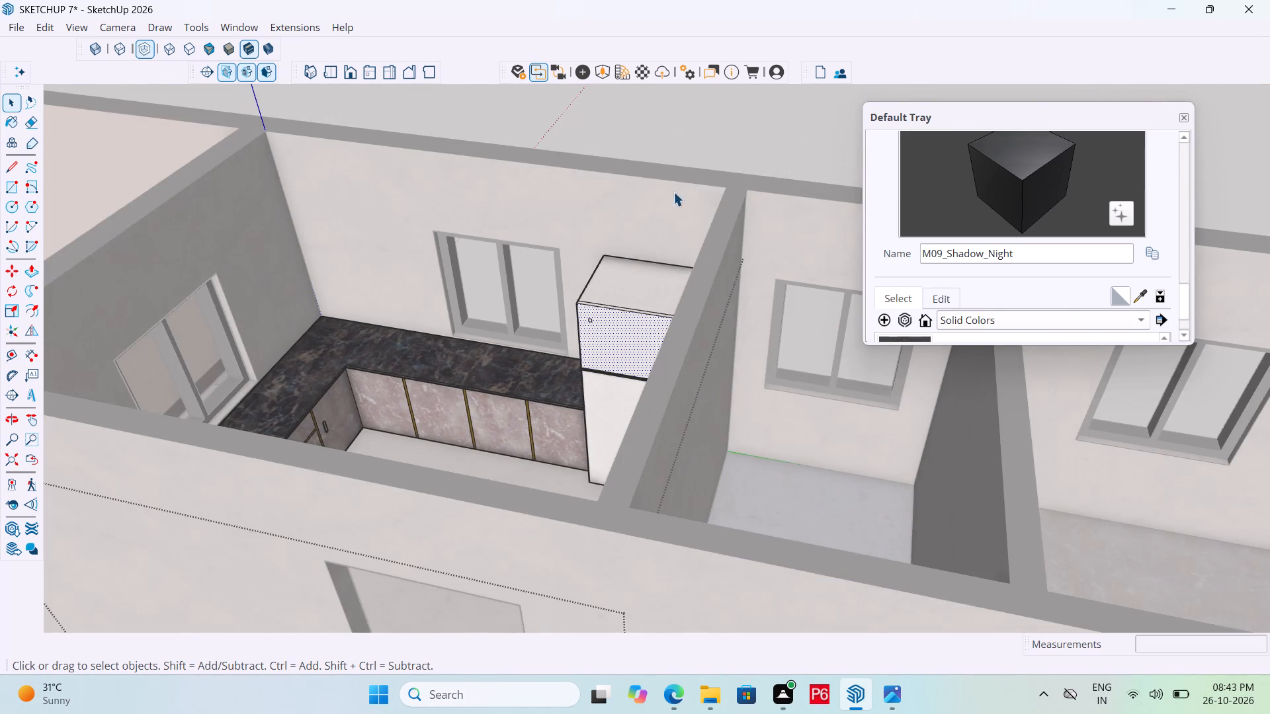
{"action": "left_click", "coordinate": [710, 164]}
{"action": "scroll", "coordinate": [608, 316], "scroll_direction": "up", "scroll_amount": 17}
{"action": "left_click", "coordinate": [564, 323]}
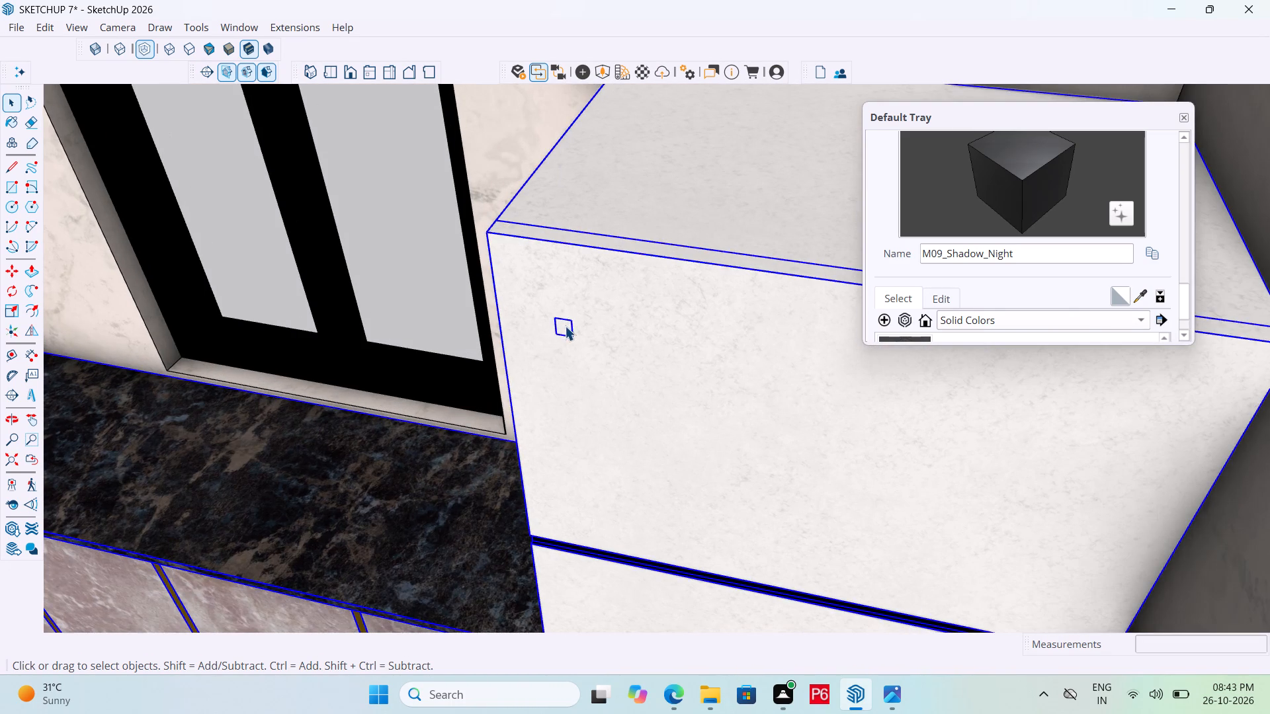
{"action": "triple_click", "coordinate": [565, 326]}
{"action": "left_click", "coordinate": [565, 325]}
{"action": "left_click", "coordinate": [560, 325]}
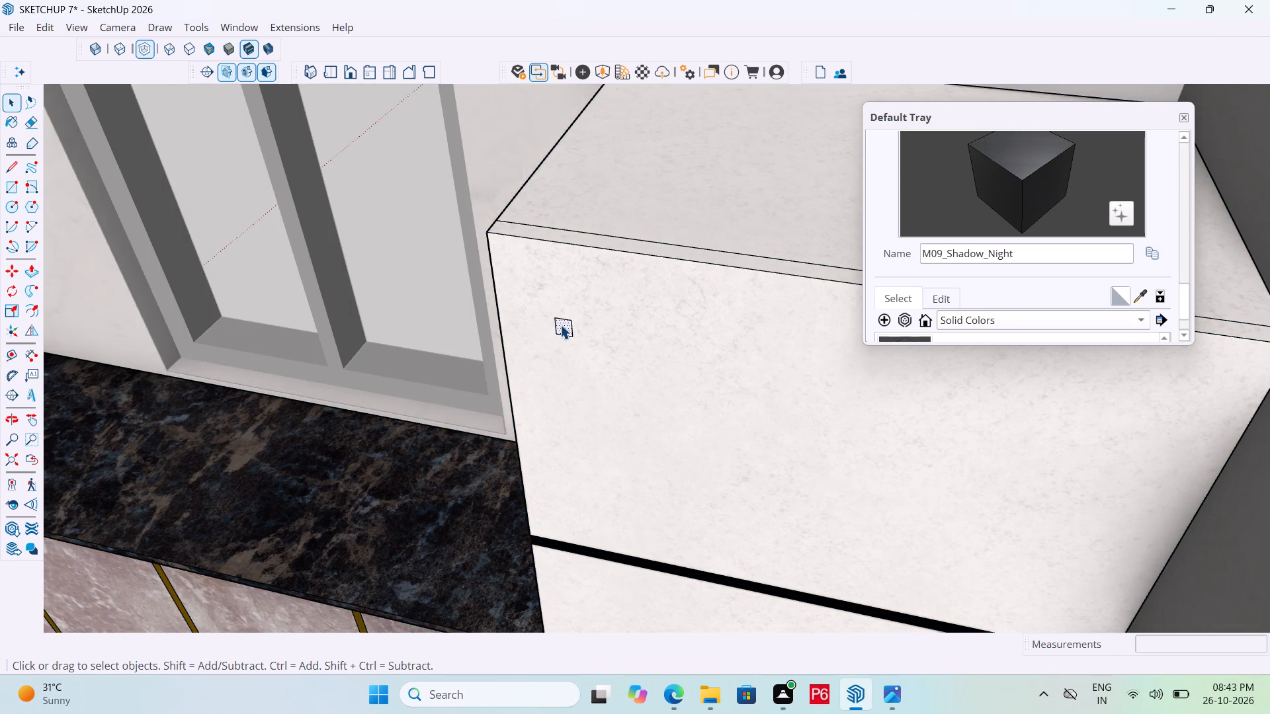
{"action": "double_click", "coordinate": [563, 325]}
{"action": "right_click", "coordinate": [563, 325]}
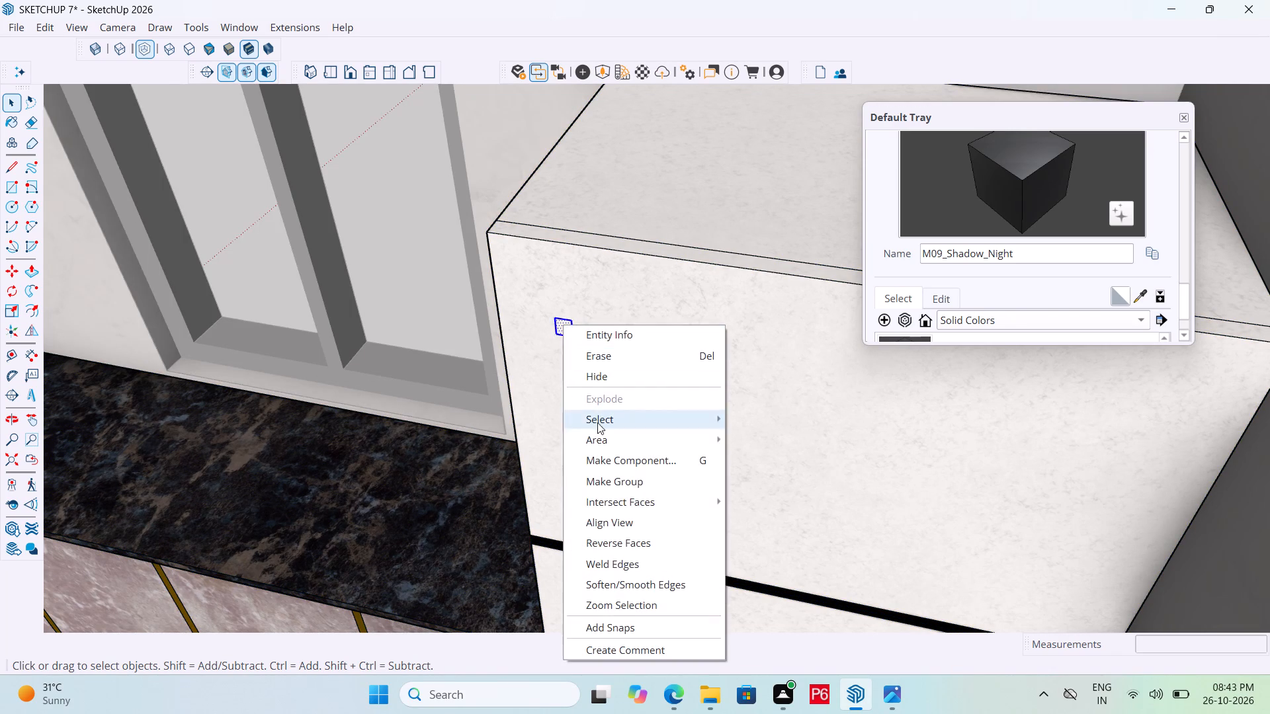
{"action": "left_click", "coordinate": [644, 481]}
Paint the face inside the small square's group with Metal_10_1K from the Metal material collection.
{"action": "left_click", "coordinate": [568, 329]}
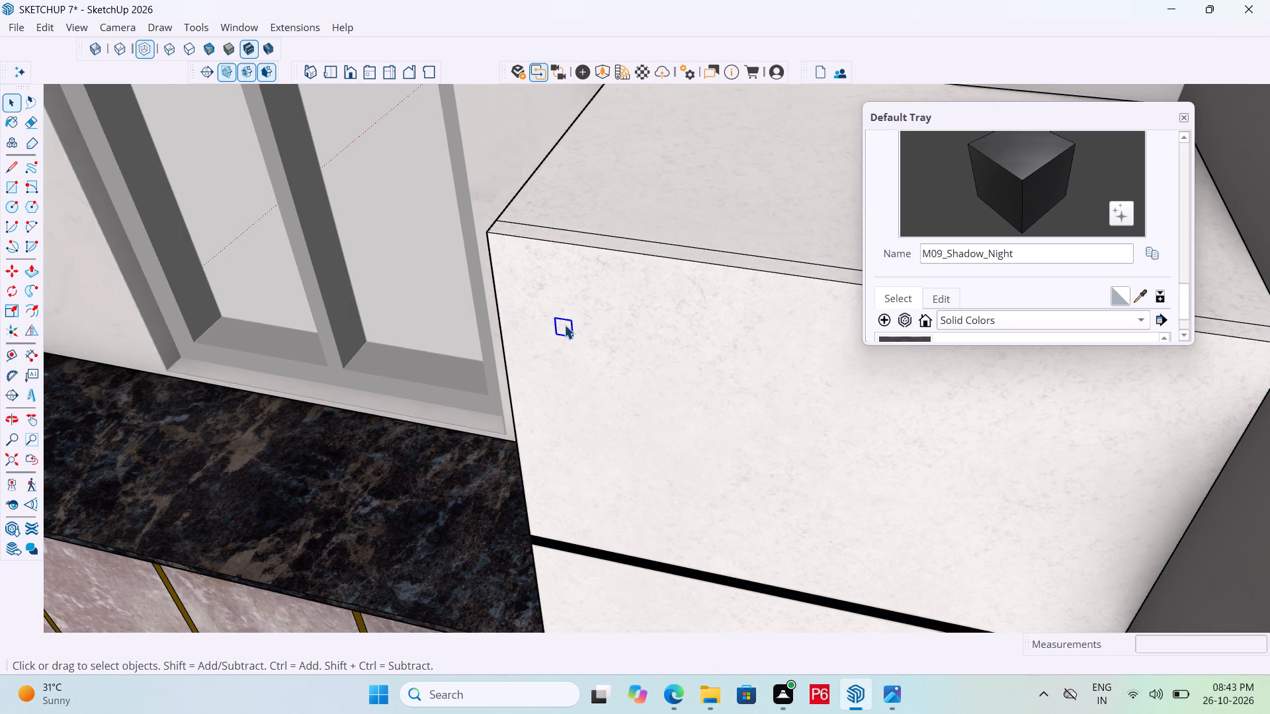
{"action": "left_click", "coordinate": [564, 325]}
{"action": "left_click", "coordinate": [564, 325]}
{"action": "scroll", "coordinate": [564, 329], "scroll_direction": "up", "scroll_amount": 5}
{"action": "left_click", "coordinate": [568, 326]}
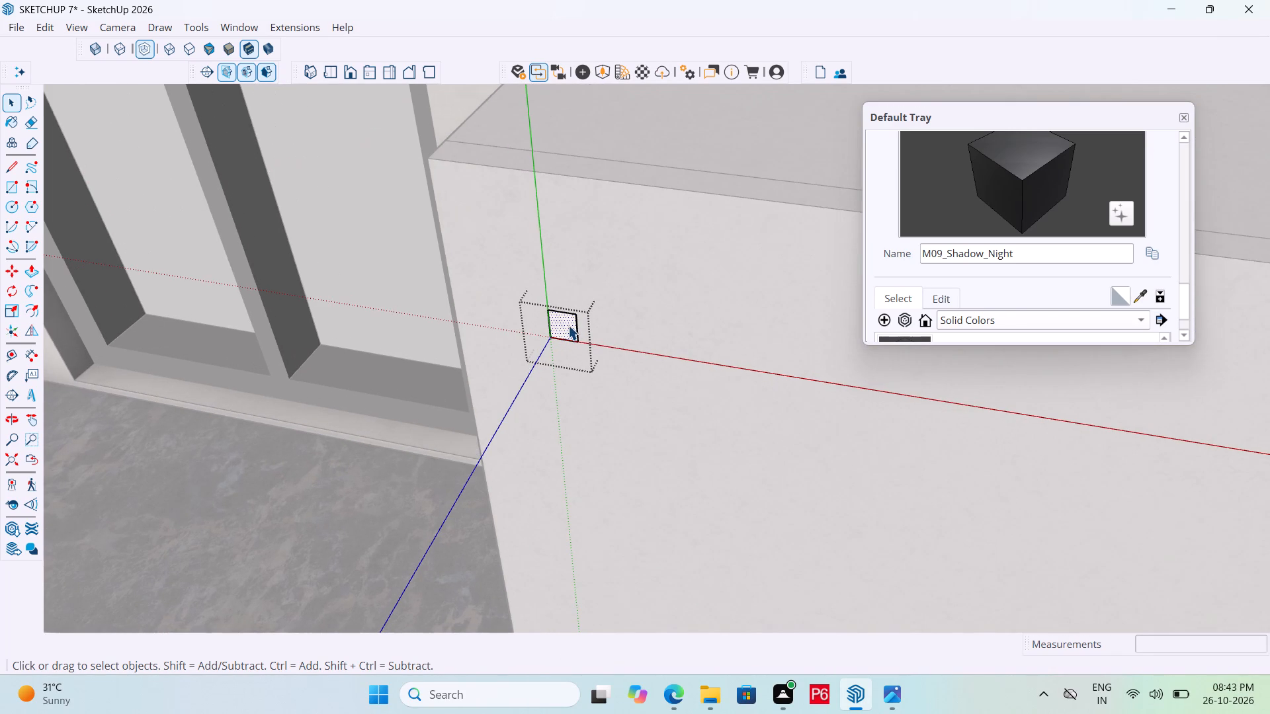
{"action": "key", "text": "p"}
{"action": "scroll", "coordinate": [946, 300], "scroll_direction": "down", "scroll_amount": 4}
{"action": "scroll", "coordinate": [1010, 299], "scroll_direction": "up", "scroll_amount": 2}
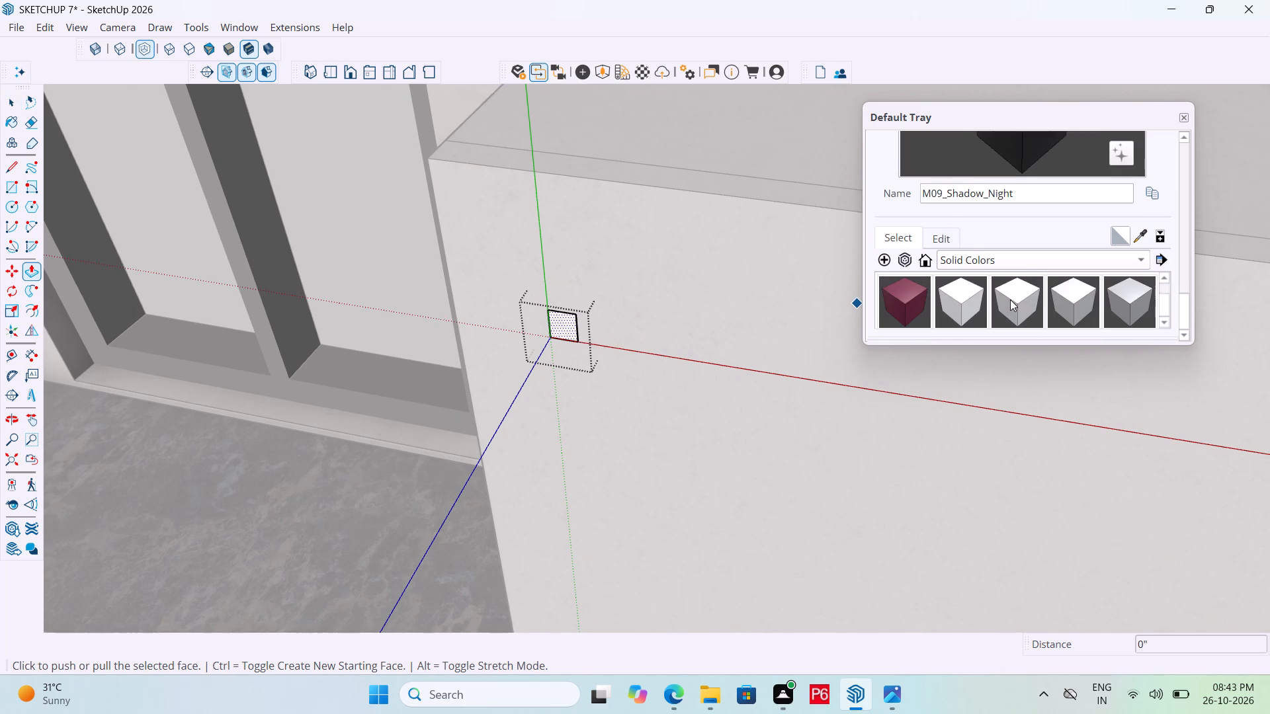
{"action": "left_click", "coordinate": [1026, 266]}
{"action": "left_click", "coordinate": [992, 184]}
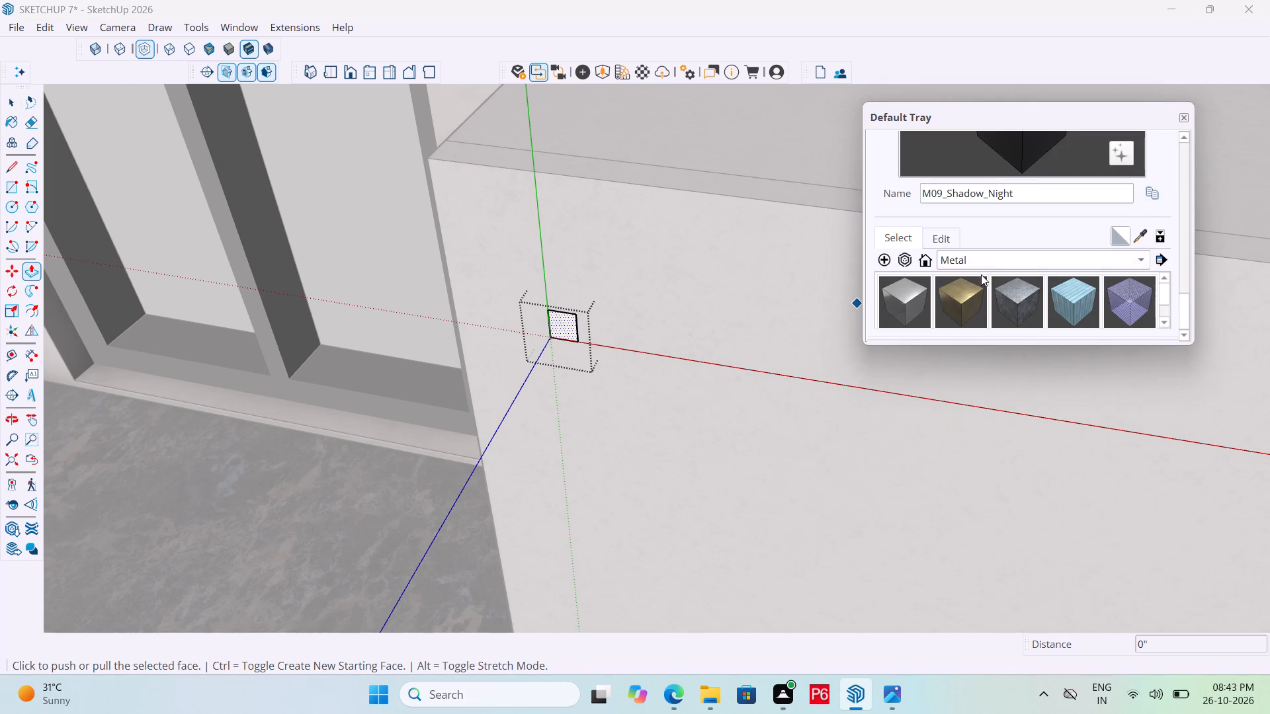
{"action": "left_click", "coordinate": [959, 298]}
{"action": "left_click", "coordinate": [565, 329]}
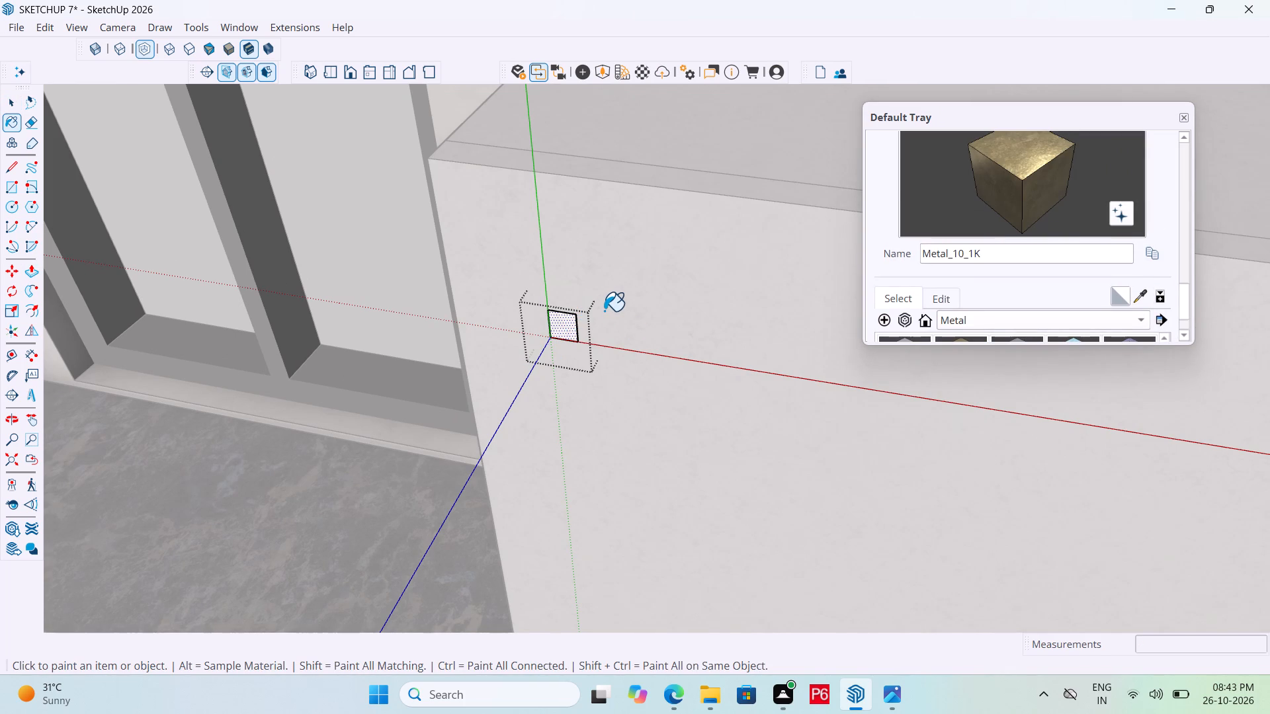
Push/Pull the small gold square on the upper door outward about 4 7/16" to form the handle's upper leg.
{"action": "key", "text": "p"}
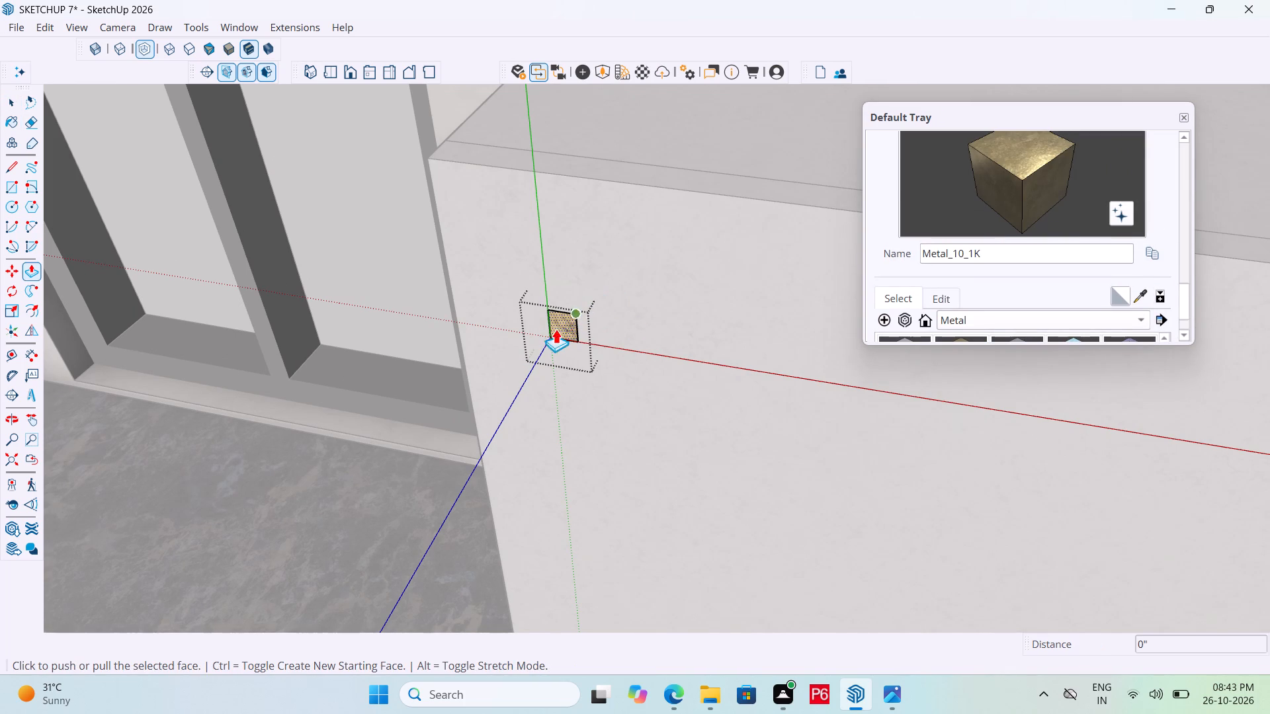
{"action": "left_click", "coordinate": [556, 321]}
{"action": "scroll", "coordinate": [539, 375], "scroll_direction": "down", "scroll_amount": 6}
{"action": "scroll", "coordinate": [683, 333], "scroll_direction": "down", "scroll_amount": 6}
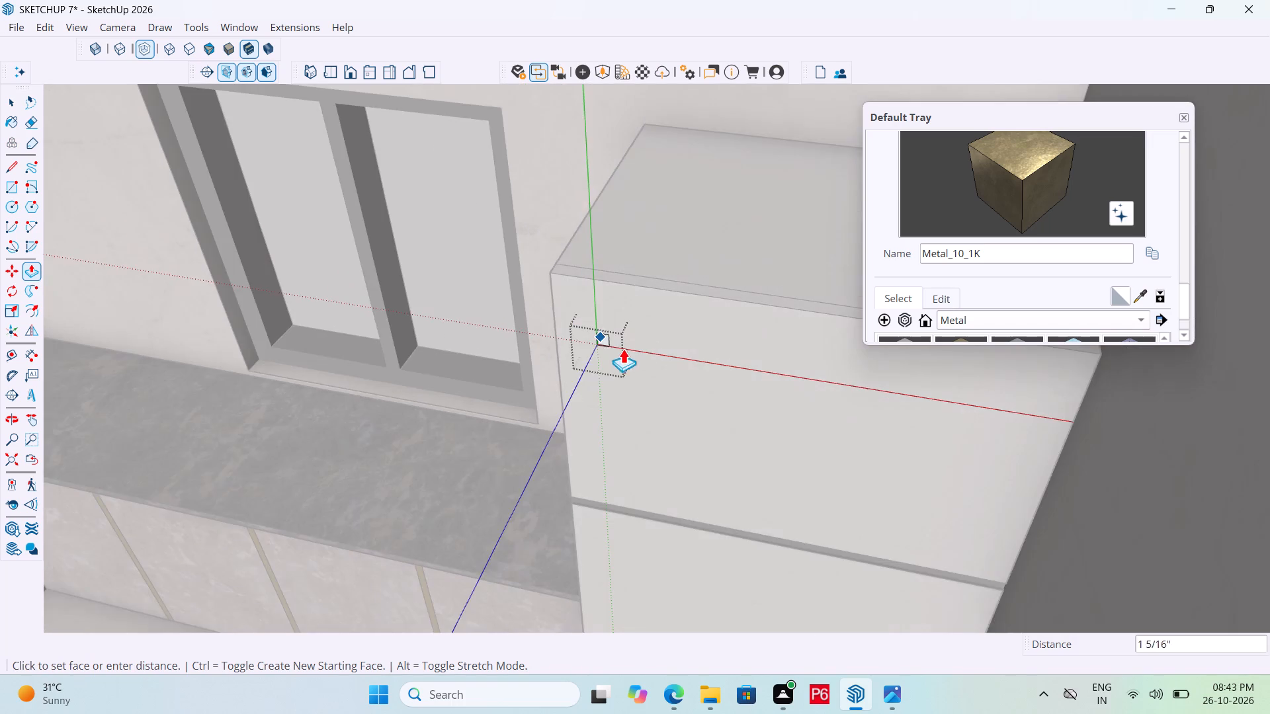
{"action": "scroll", "coordinate": [604, 375], "scroll_direction": "down", "scroll_amount": 4}
{"action": "middle_click_drag", "start_coordinate": [610, 384], "coordinate": [905, 395]}
{"action": "scroll", "coordinate": [816, 395], "scroll_direction": "up", "scroll_amount": 5}
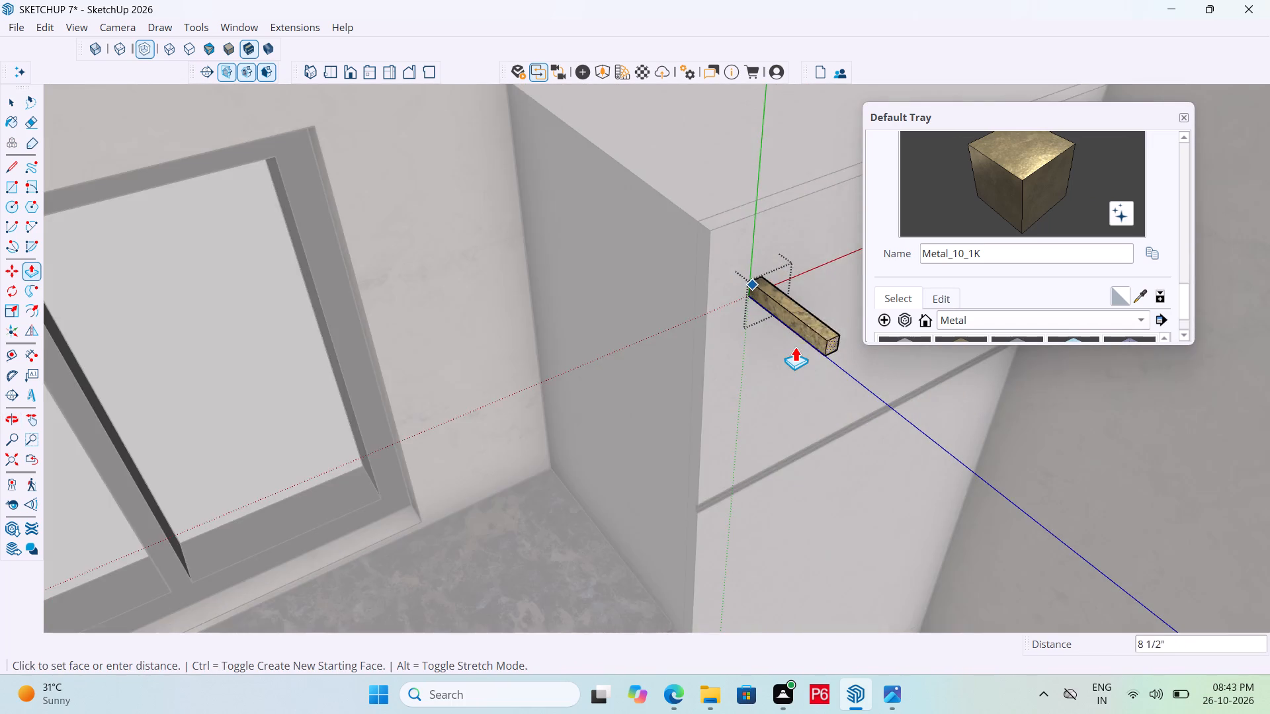
{"action": "scroll", "coordinate": [786, 327], "scroll_direction": "up", "scroll_amount": 10}
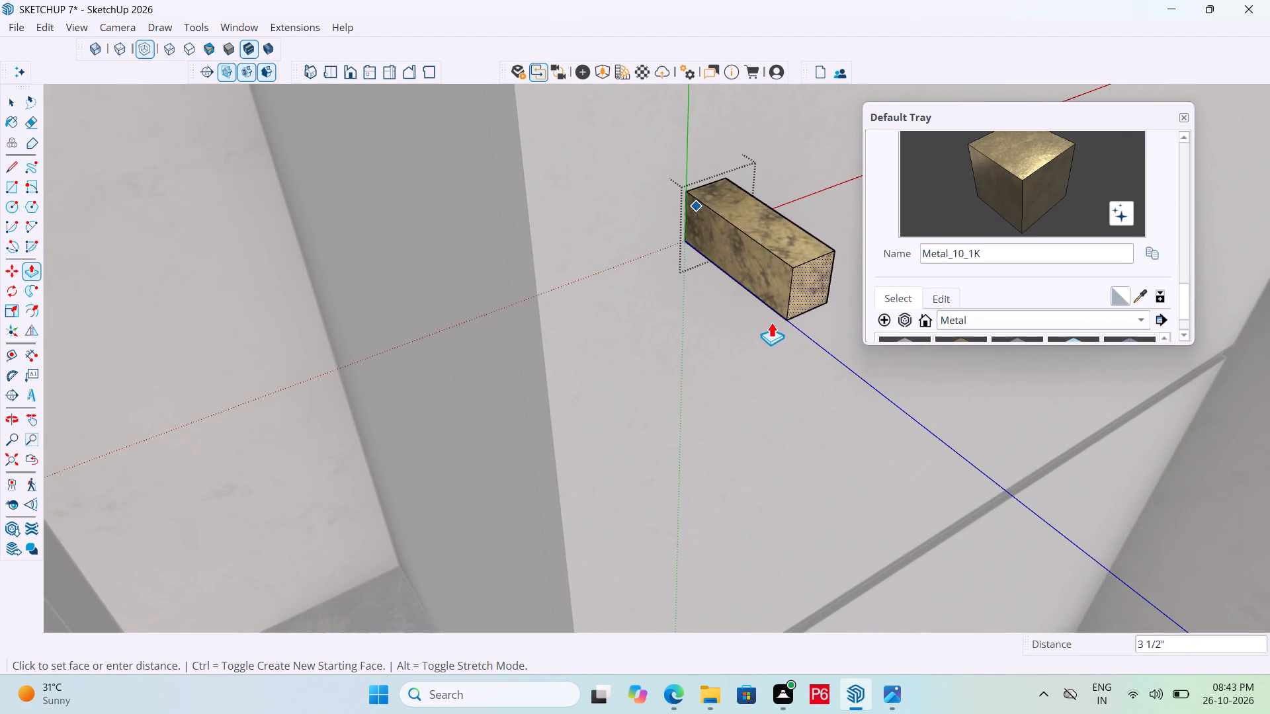
{"action": "left_click", "coordinate": [791, 360]}
{"action": "middle_click_drag", "start_coordinate": [773, 359], "coordinate": [714, 338]}
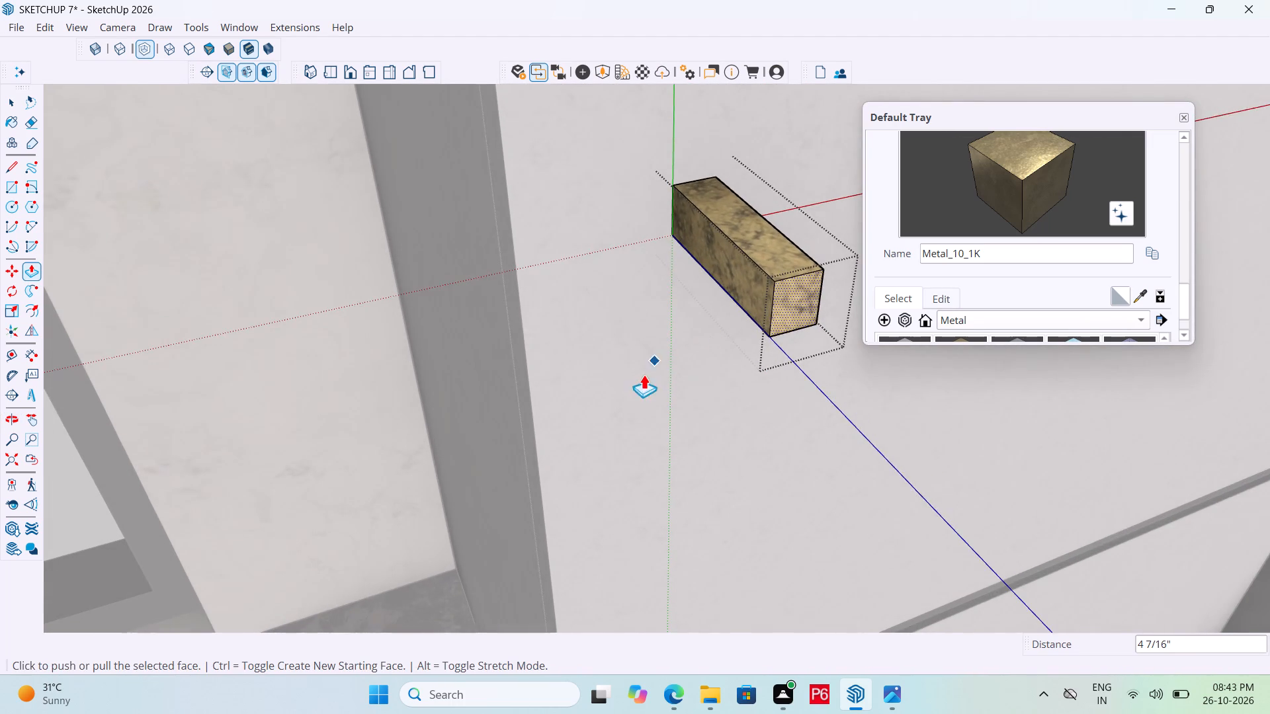
Push/Pull a new starting face at the leg's outer end to separate an end segment about 11/16" deep.
{"action": "scroll", "coordinate": [644, 376], "scroll_direction": "down", "scroll_amount": 1}
{"action": "left_click", "coordinate": [784, 310]}
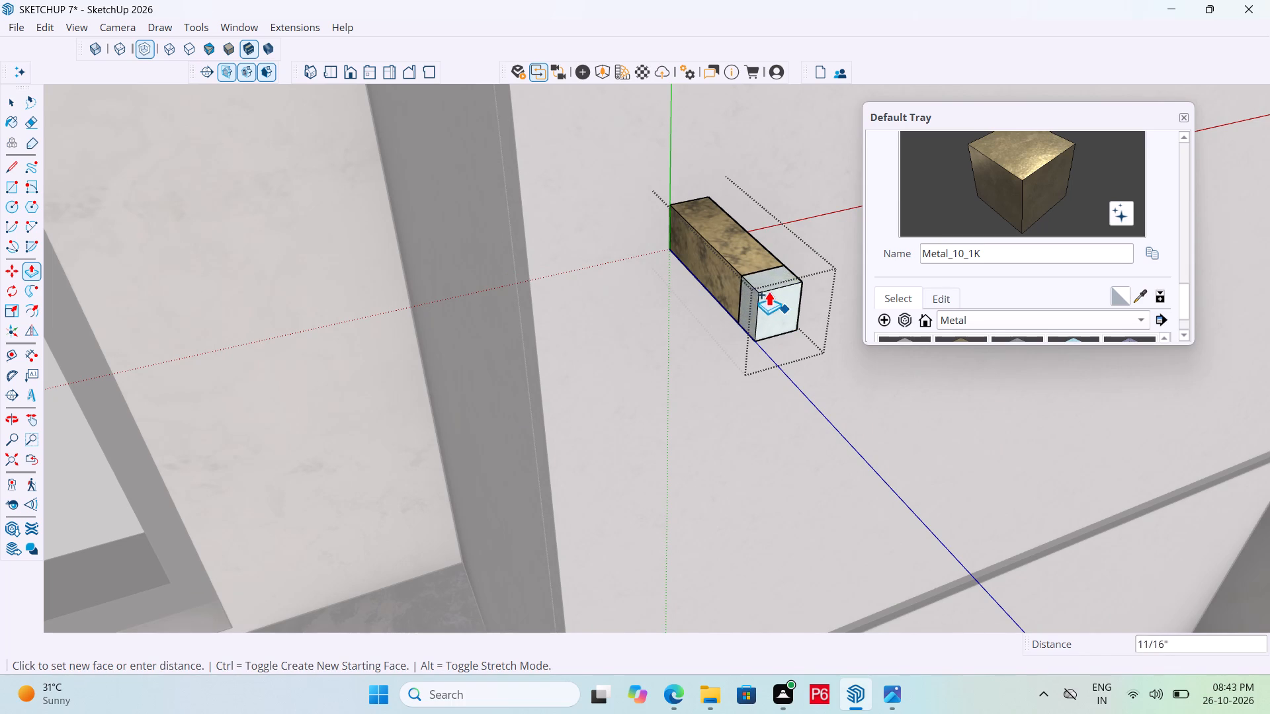
{"action": "left_click", "coordinate": [769, 294]}
Pull the underside of the leg's end segment down about 1' 3" to form the handle's vertical bar.
{"action": "middle_click_drag", "start_coordinate": [781, 315], "coordinate": [768, 257]}
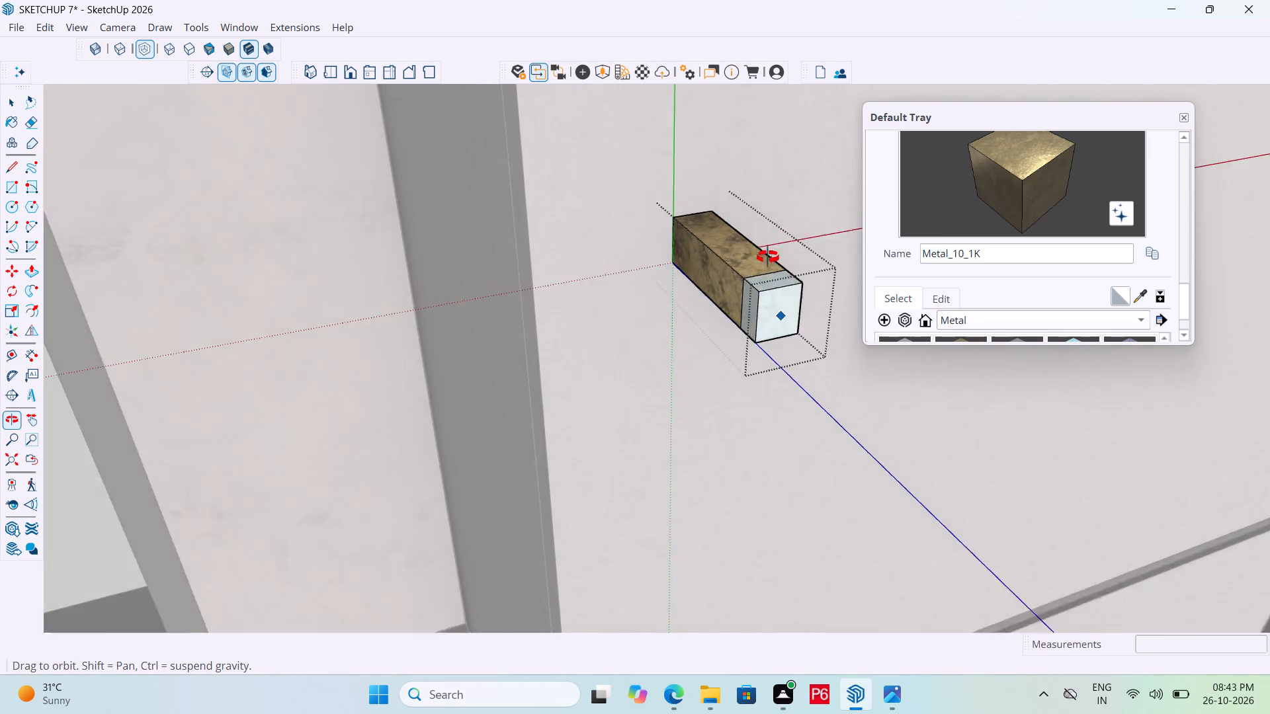
{"action": "middle_click_drag", "start_coordinate": [768, 257], "coordinate": [734, 74]}
{"action": "middle_click_drag", "start_coordinate": [722, 405], "coordinate": [723, 257]}
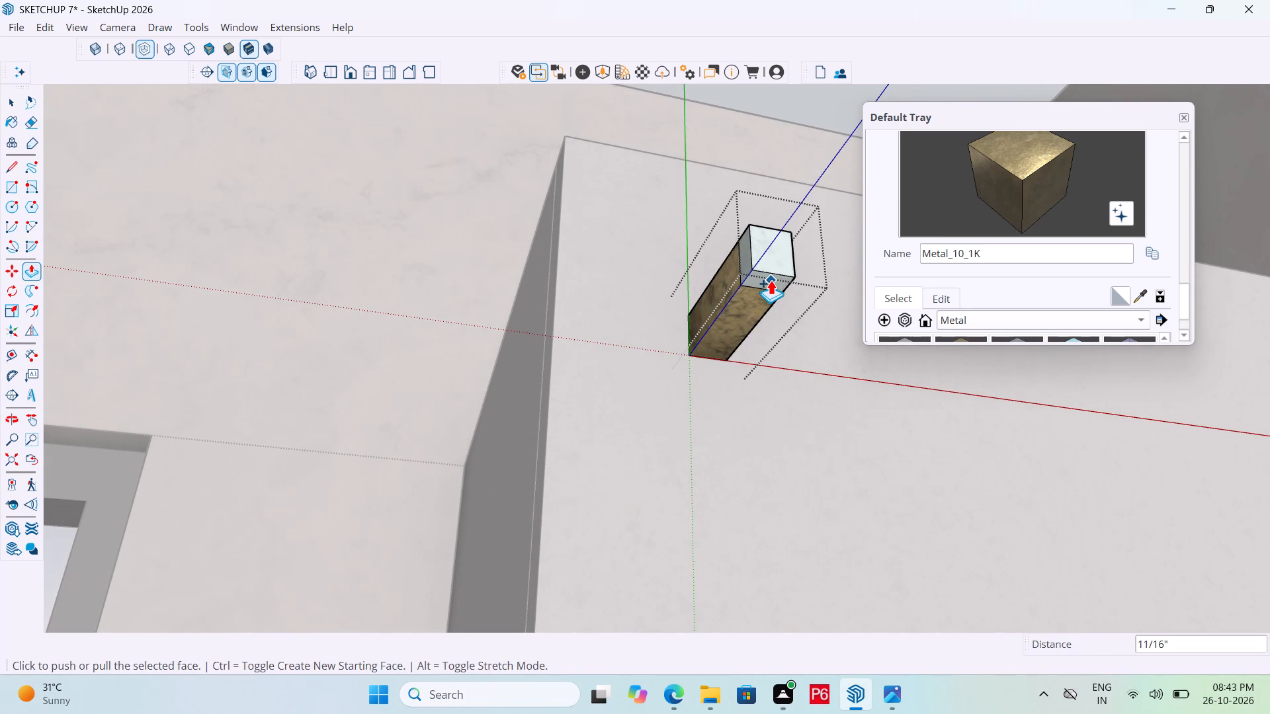
{"action": "key", "text": "space"}
{"action": "double_click", "coordinate": [777, 280]}
{"action": "key", "text": "p"}
{"action": "left_click", "coordinate": [773, 279]}
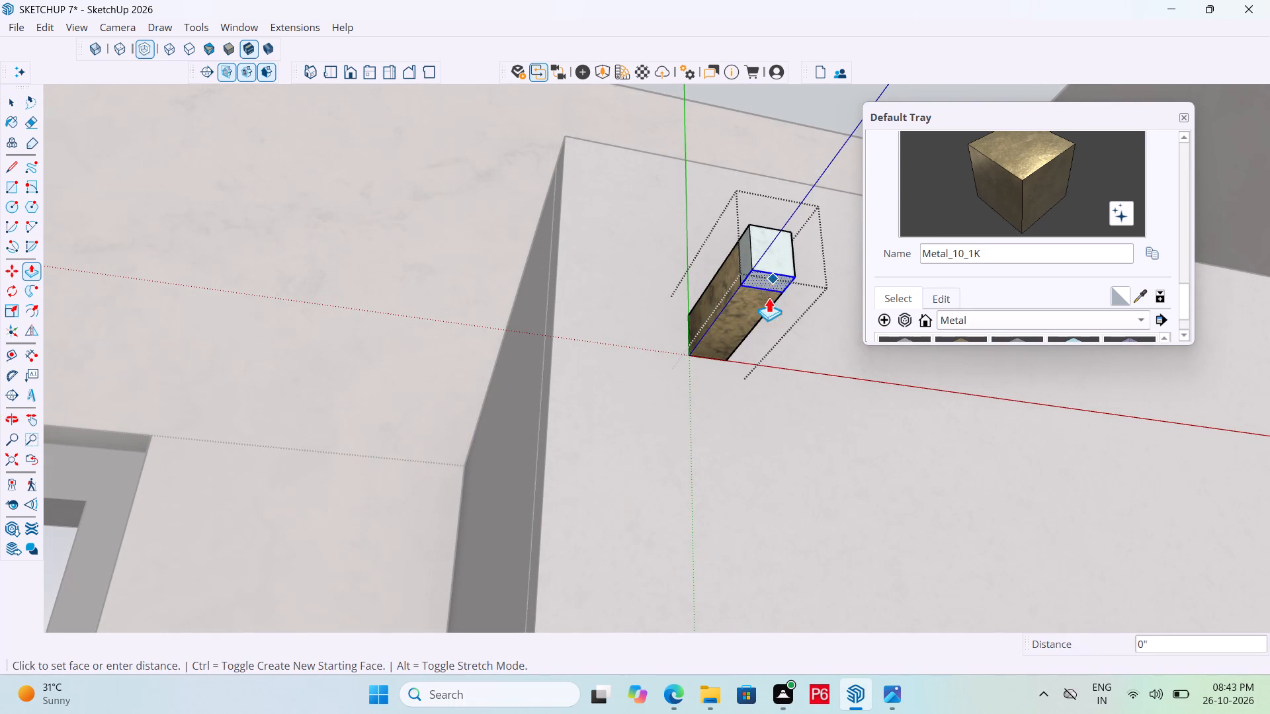
{"action": "scroll", "coordinate": [766, 471], "scroll_direction": "down", "scroll_amount": 15}
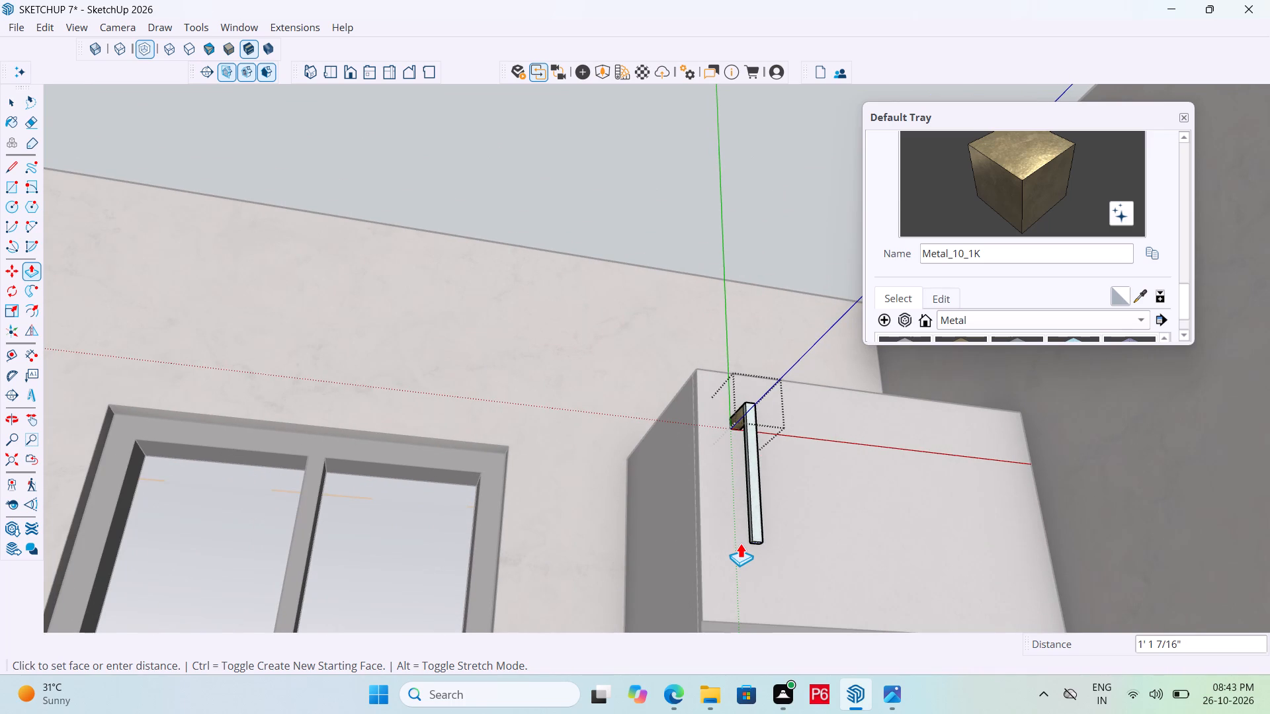
{"action": "left_click", "coordinate": [747, 559]}
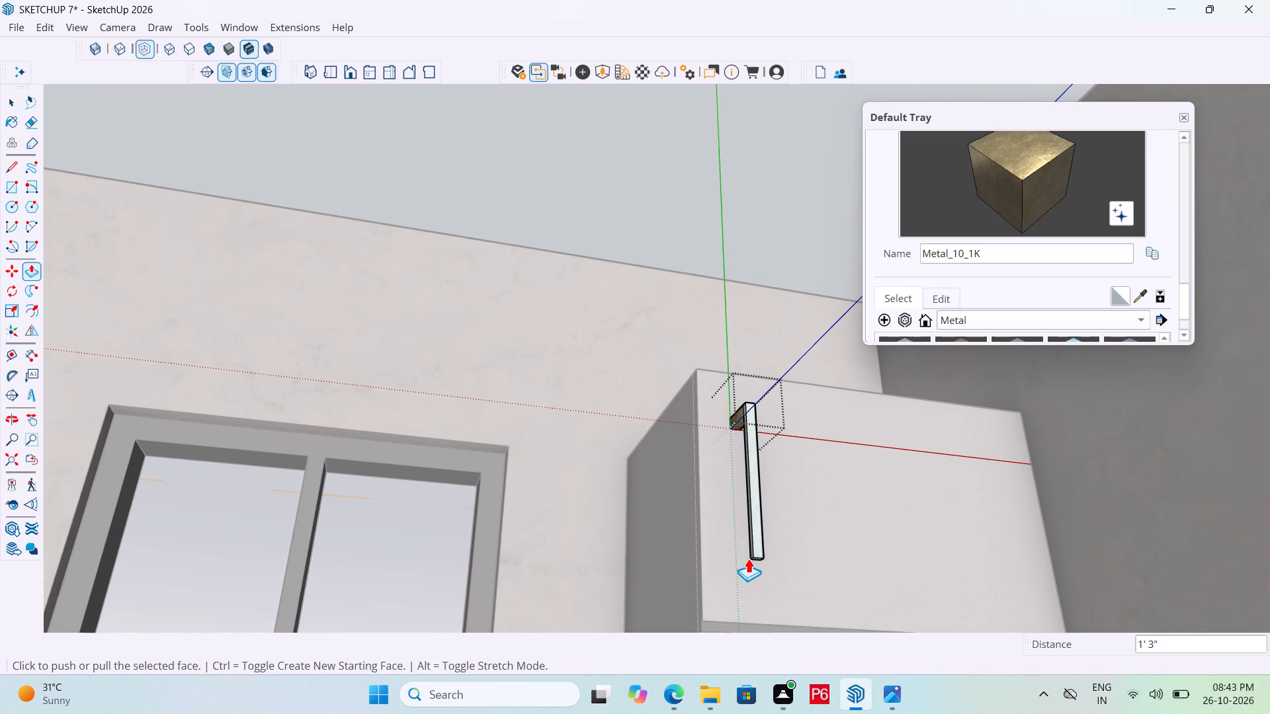
Push/Pull a new starting face at the bar's bottom to separate a lower segment about 1 1/8" high.
{"action": "scroll", "coordinate": [755, 555], "scroll_direction": "up", "scroll_amount": 7}
{"action": "middle_click_drag", "start_coordinate": [762, 545], "coordinate": [805, 518]}
{"action": "scroll", "coordinate": [837, 520], "scroll_direction": "up", "scroll_amount": 5}
{"action": "middle_click", "coordinate": [838, 520]}
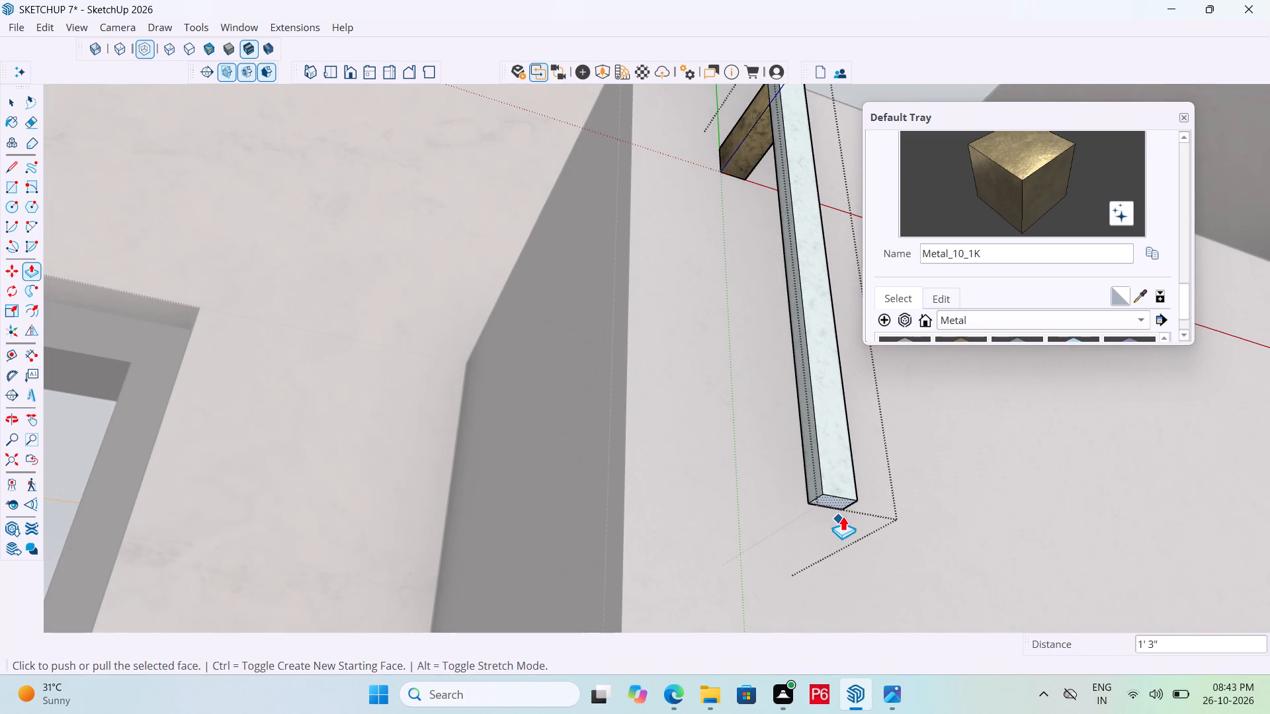
{"action": "left_click", "coordinate": [834, 502]}
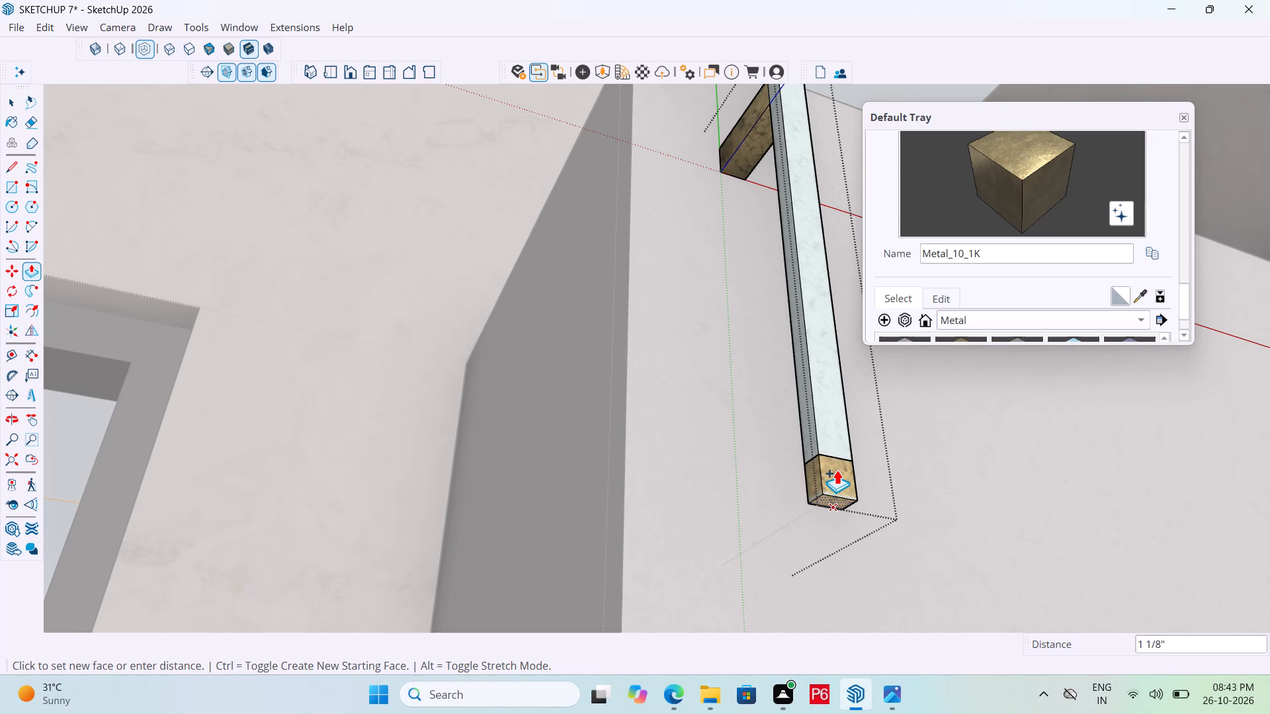
{"action": "left_click", "coordinate": [837, 469]}
Pull the door-facing face of the bar's lower segment about 3 3/4" to the door to form the lower leg.
{"action": "middle_click_drag", "start_coordinate": [820, 487], "coordinate": [1269, 699]}
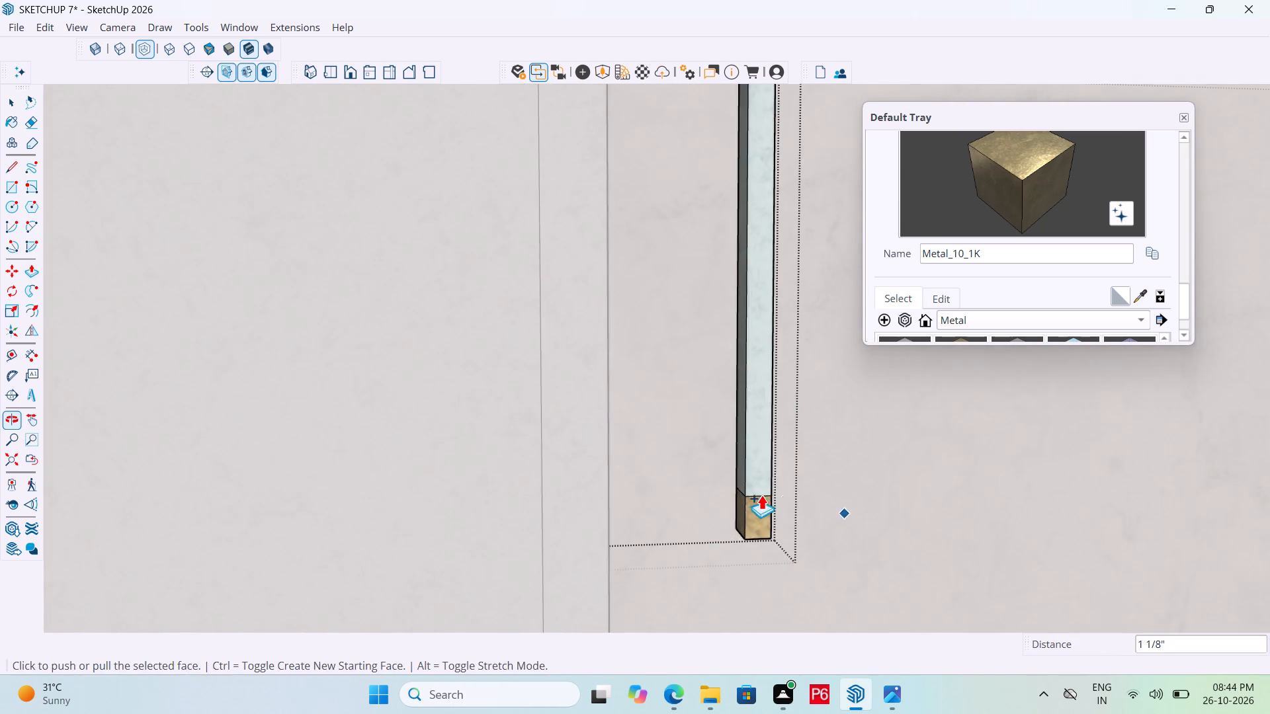
{"action": "scroll", "coordinate": [757, 495], "scroll_direction": "up", "scroll_amount": 5}
{"action": "middle_click", "coordinate": [757, 495]}
{"action": "middle_click_drag", "start_coordinate": [695, 525], "coordinate": [728, 538]}
{"action": "scroll", "coordinate": [518, 409], "scroll_direction": "down", "scroll_amount": 5}
{"action": "scroll", "coordinate": [890, 543], "scroll_direction": "up", "scroll_amount": 5}
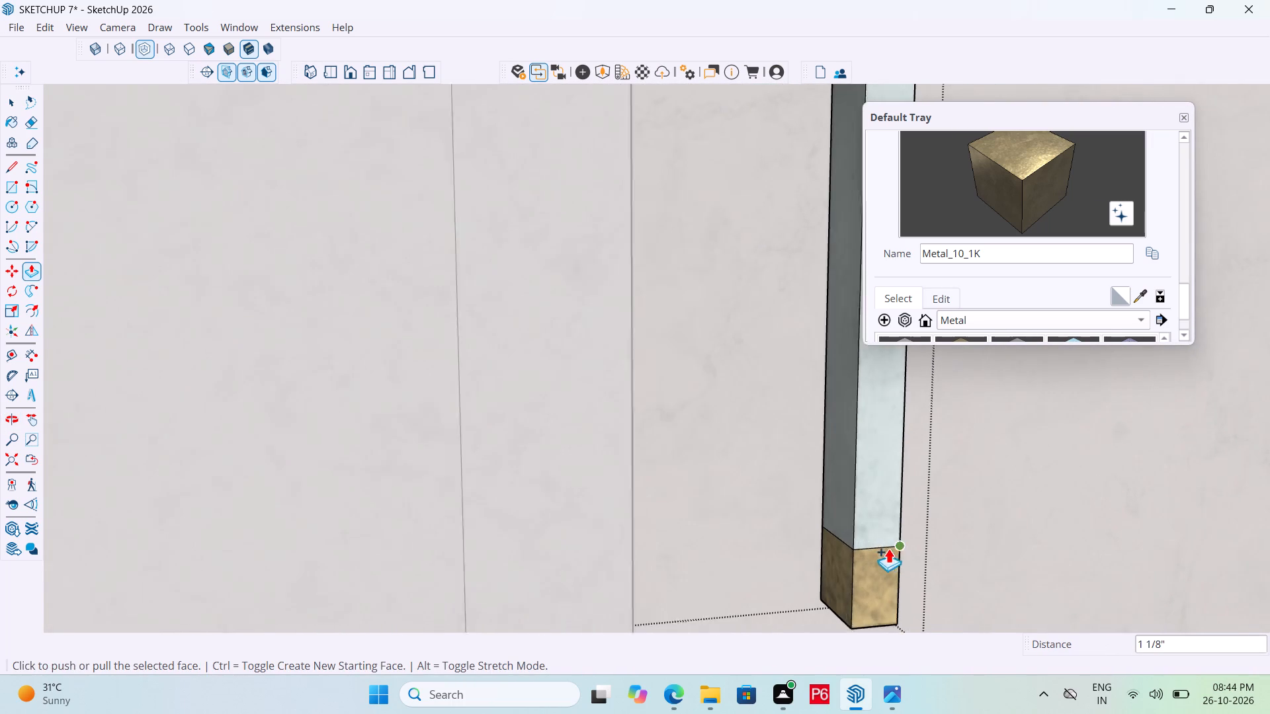
{"action": "key", "text": "space"}
{"action": "left_click", "coordinate": [829, 575]}
{"action": "key", "text": "p"}
{"action": "left_click", "coordinate": [828, 573]}
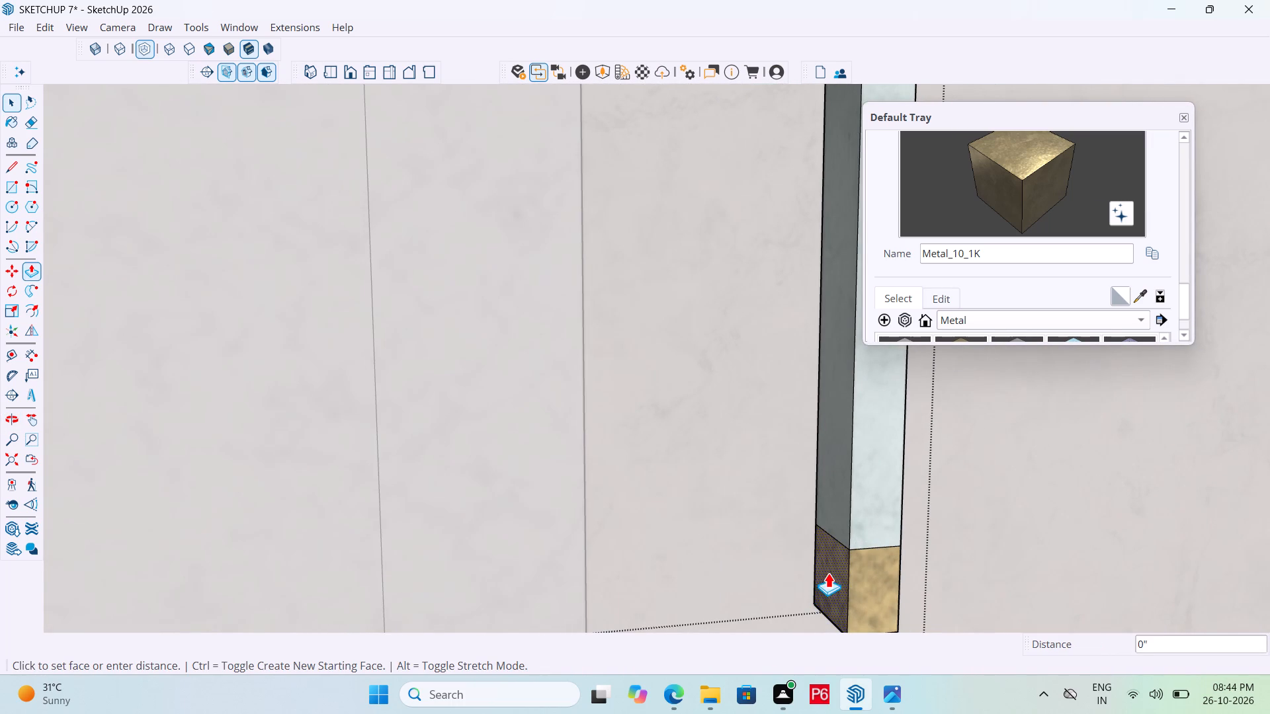
{"action": "scroll", "coordinate": [624, 548], "scroll_direction": "down", "scroll_amount": 11}
{"action": "middle_click_drag", "start_coordinate": [620, 533], "coordinate": [460, 526]}
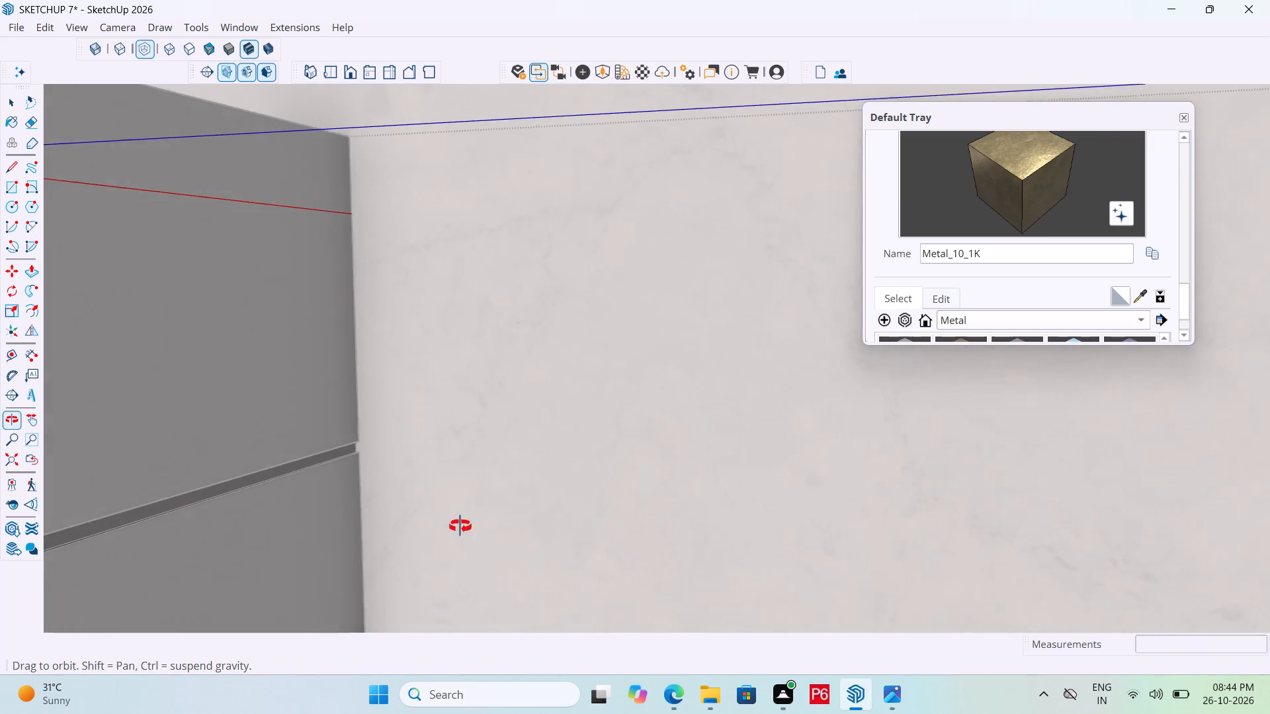
{"action": "middle_click_drag", "start_coordinate": [460, 526], "coordinate": [489, 533]}
{"action": "scroll", "coordinate": [673, 502], "scroll_direction": "down", "scroll_amount": 4}
{"action": "scroll", "coordinate": [550, 497], "scroll_direction": "down", "scroll_amount": 3}
{"action": "scroll", "coordinate": [377, 500], "scroll_direction": "up", "scroll_amount": 5}
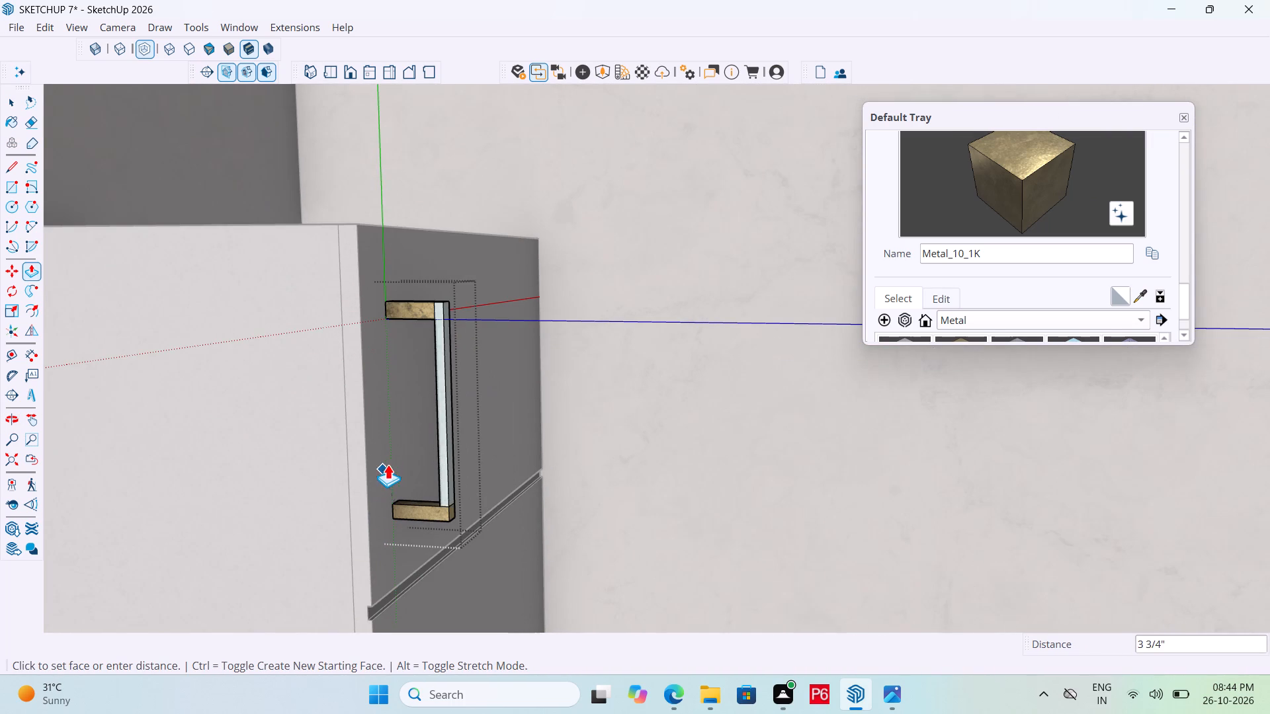
{"action": "left_click", "coordinate": [402, 455]}
Save the model with the handle modelled on the refrigerator's upper door.
{"action": "scroll", "coordinate": [485, 466], "scroll_direction": "down", "scroll_amount": 4}
{"action": "key", "text": "ctrl+s"}
{"action": "key", "text": "ctrl+s"}
{"action": "key", "text": "ctrl+s"}
{"action": "key", "text": "ctrl+s"}
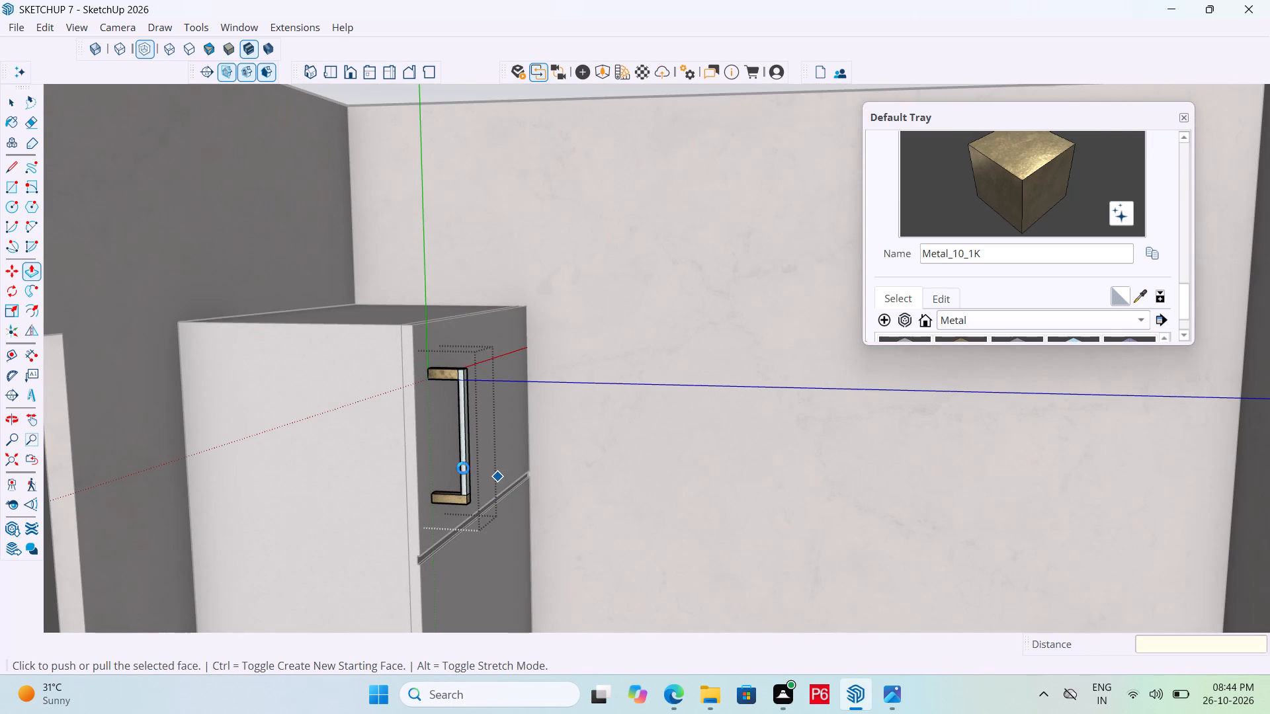
{"action": "key", "text": "ctrl+s"}
{"action": "scroll", "coordinate": [444, 449], "scroll_direction": "down", "scroll_amount": 5, "text": "ctrl"}
{"action": "key", "text": "space"}
{"action": "scroll", "coordinate": [461, 342], "scroll_direction": "down", "scroll_amount": 5}
{"action": "key", "text": "space"}
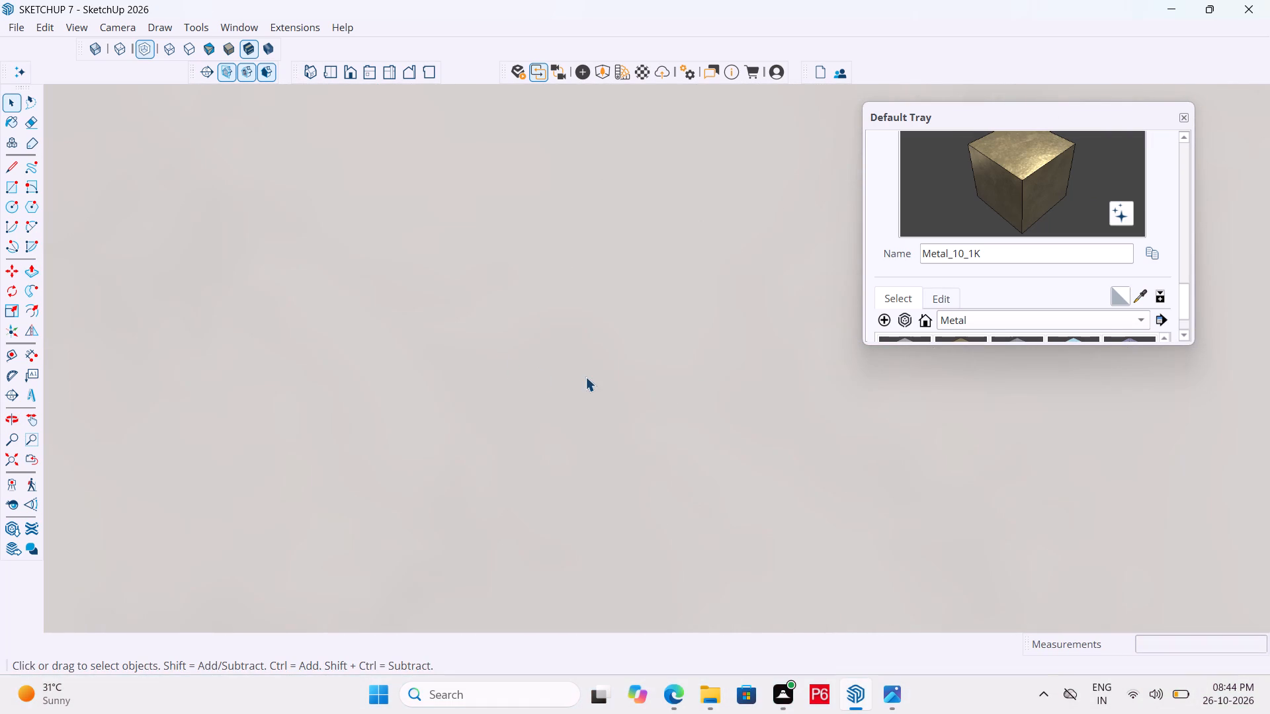
Switch to the standard top view and save the model again.
{"action": "left_click", "coordinate": [332, 67]}
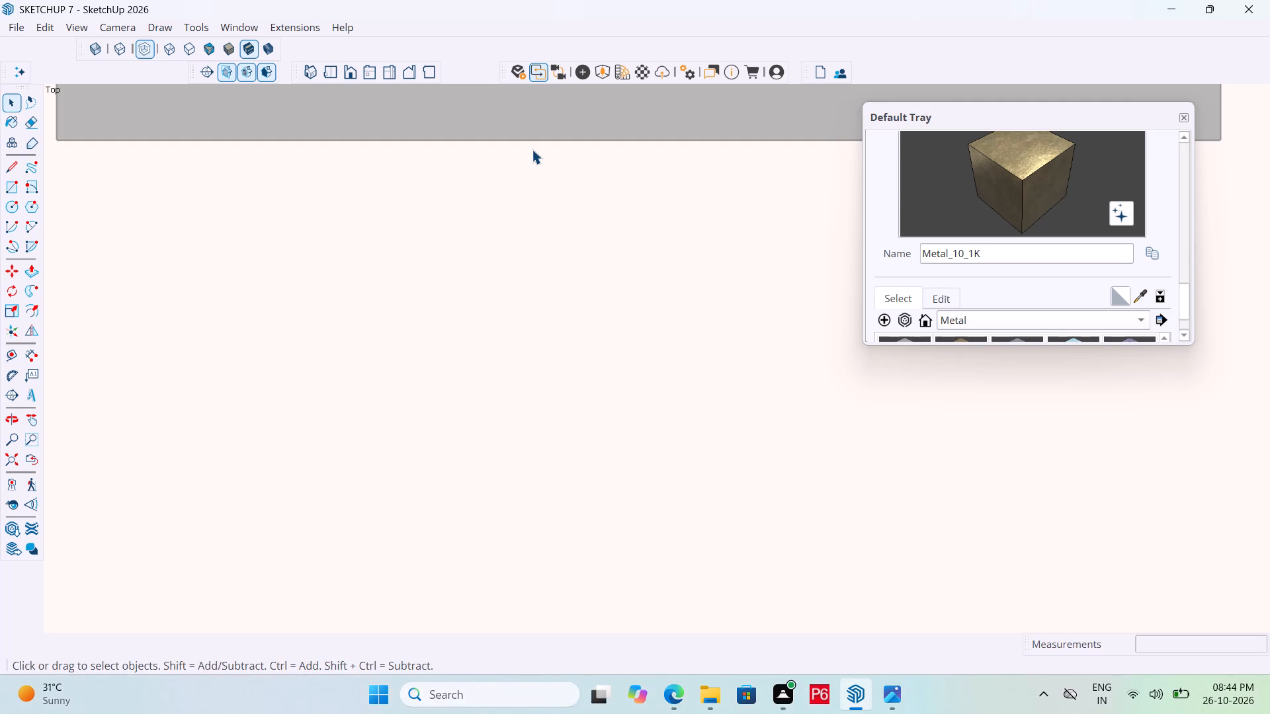
{"action": "scroll", "coordinate": [591, 274], "scroll_direction": "down", "scroll_amount": 6}
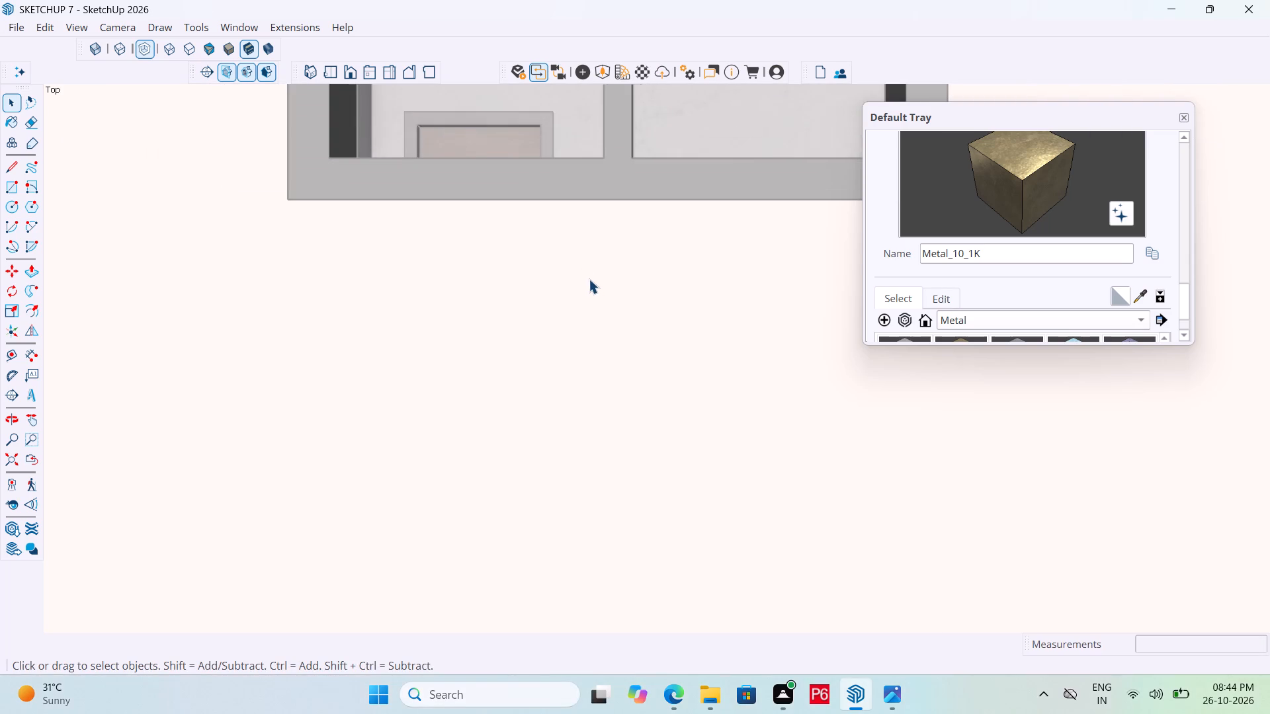
{"action": "scroll", "coordinate": [593, 282], "scroll_direction": "down", "scroll_amount": 7}
{"action": "scroll", "coordinate": [679, 313], "scroll_direction": "down", "scroll_amount": 18}
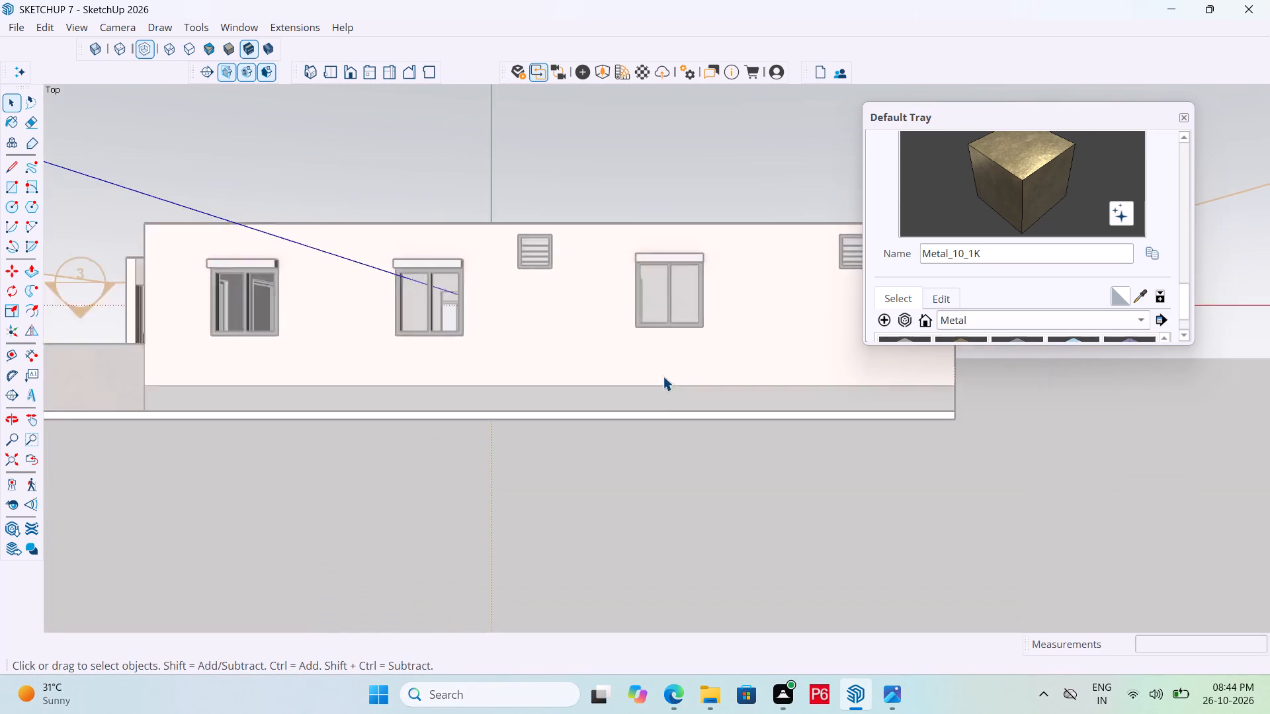
{"action": "scroll", "coordinate": [663, 376], "scroll_direction": "down", "scroll_amount": 2}
{"action": "middle_click_drag", "start_coordinate": [714, 287], "coordinate": [455, 503]}
{"action": "key", "text": "ctrl+s"}
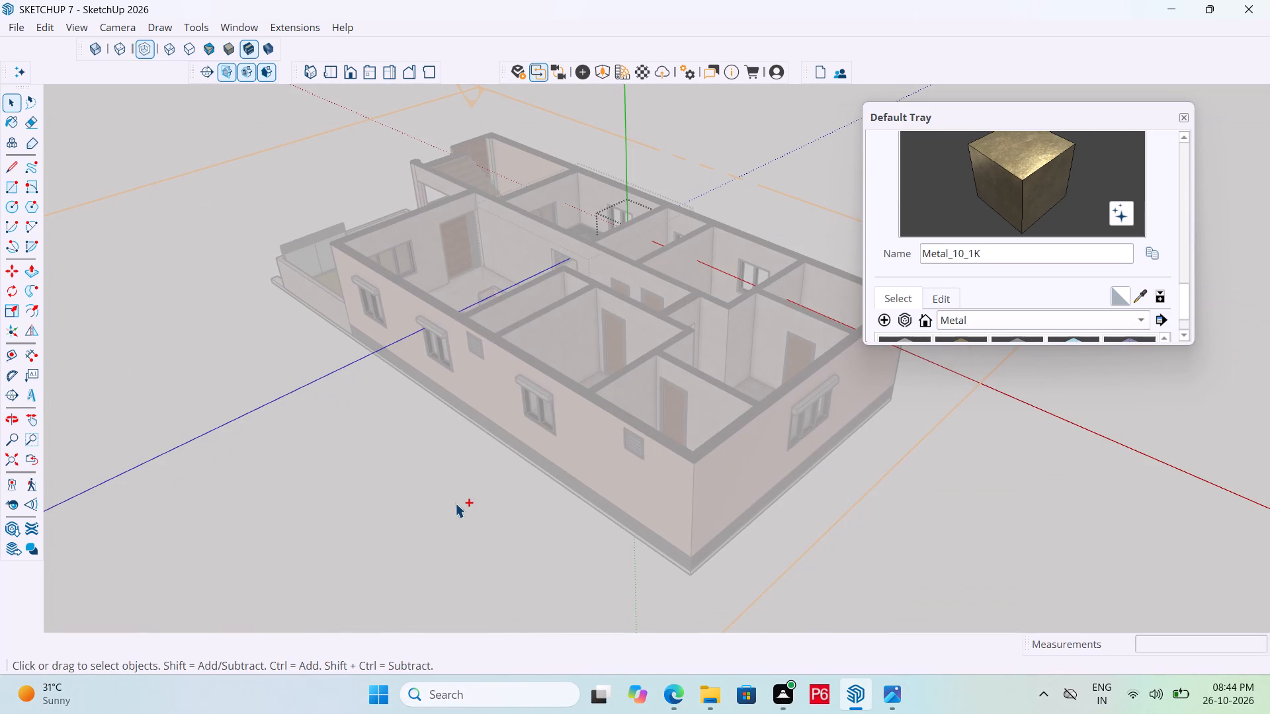
{"action": "key", "text": "ctrl+s"}
{"action": "key", "text": "ctrl+s"}
{"action": "key", "text": "ctrl+s"}
{"action": "key", "text": "ctrl+s"}
{"action": "key", "text": "ctrl+s"}
{"action": "key", "text": "ctrl+s"}
{"action": "key", "text": "ctrl+s"}
{"action": "key", "text": "ctrl+s"}
{"action": "key", "text": "ctrl+s"}
{"action": "key", "text": "ctrl+s"}
{"action": "key", "text": "ctrl+s"}
Return to the kitchen refrigerator and leave the handle group's editing mode.
{"action": "middle_click_drag", "start_coordinate": [452, 379], "coordinate": [697, 411]}
{"action": "scroll", "coordinate": [583, 293], "scroll_direction": "down", "scroll_amount": 4}
{"action": "middle_click_drag", "start_coordinate": [589, 306], "coordinate": [757, 321]}
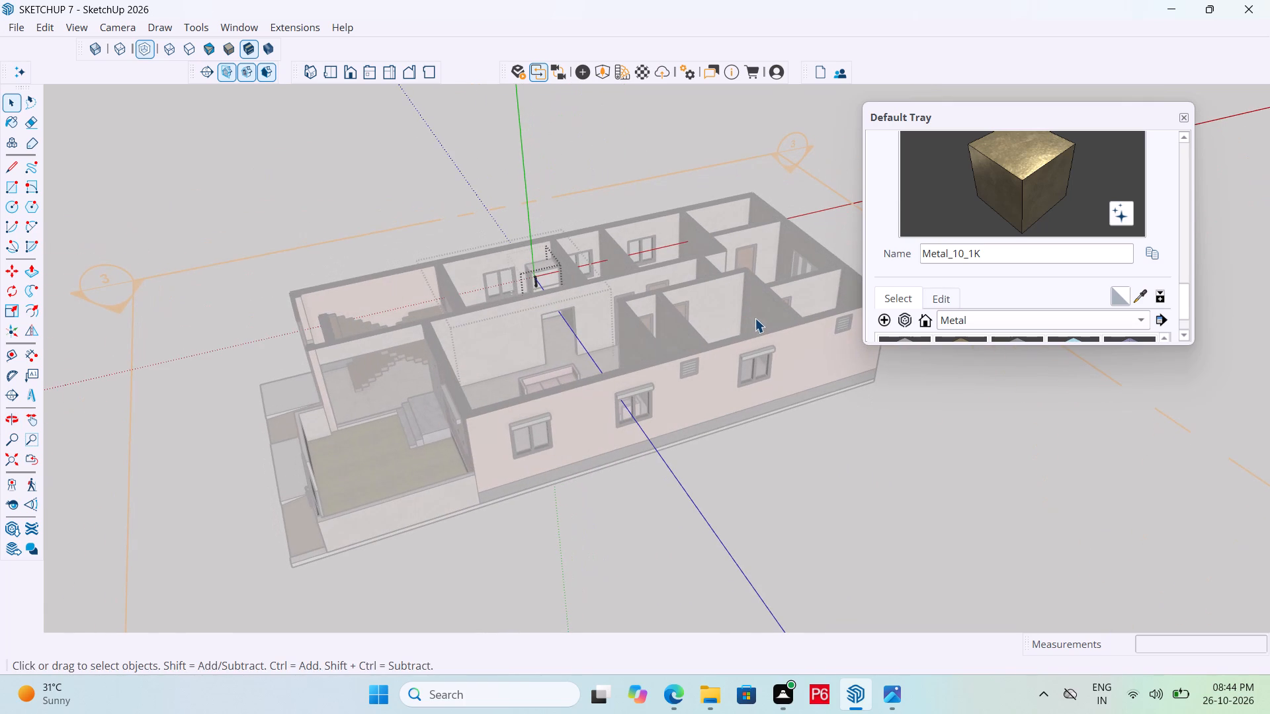
{"action": "scroll", "coordinate": [593, 265], "scroll_direction": "up", "scroll_amount": 16}
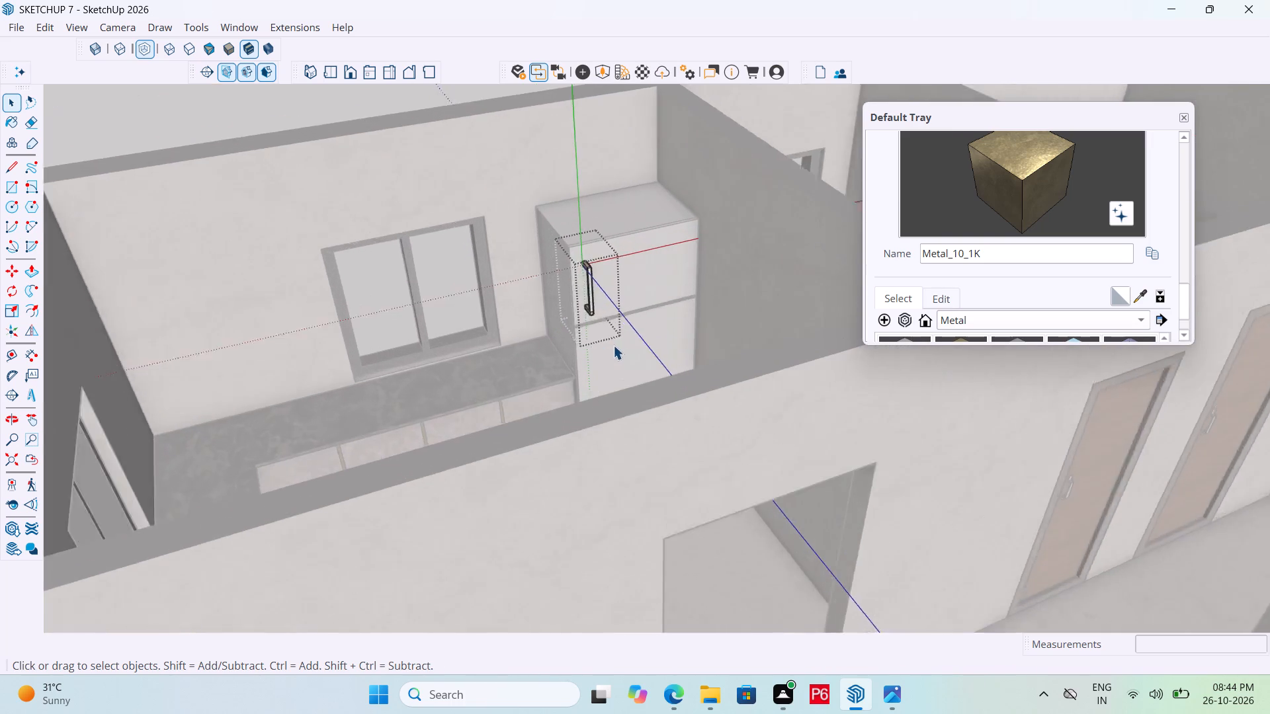
{"action": "scroll", "coordinate": [613, 345], "scroll_direction": "up", "scroll_amount": 2}
{"action": "middle_click_drag", "start_coordinate": [630, 351], "coordinate": [716, 362]}
{"action": "key", "text": "space"}
{"action": "left_click", "coordinate": [767, 280]}
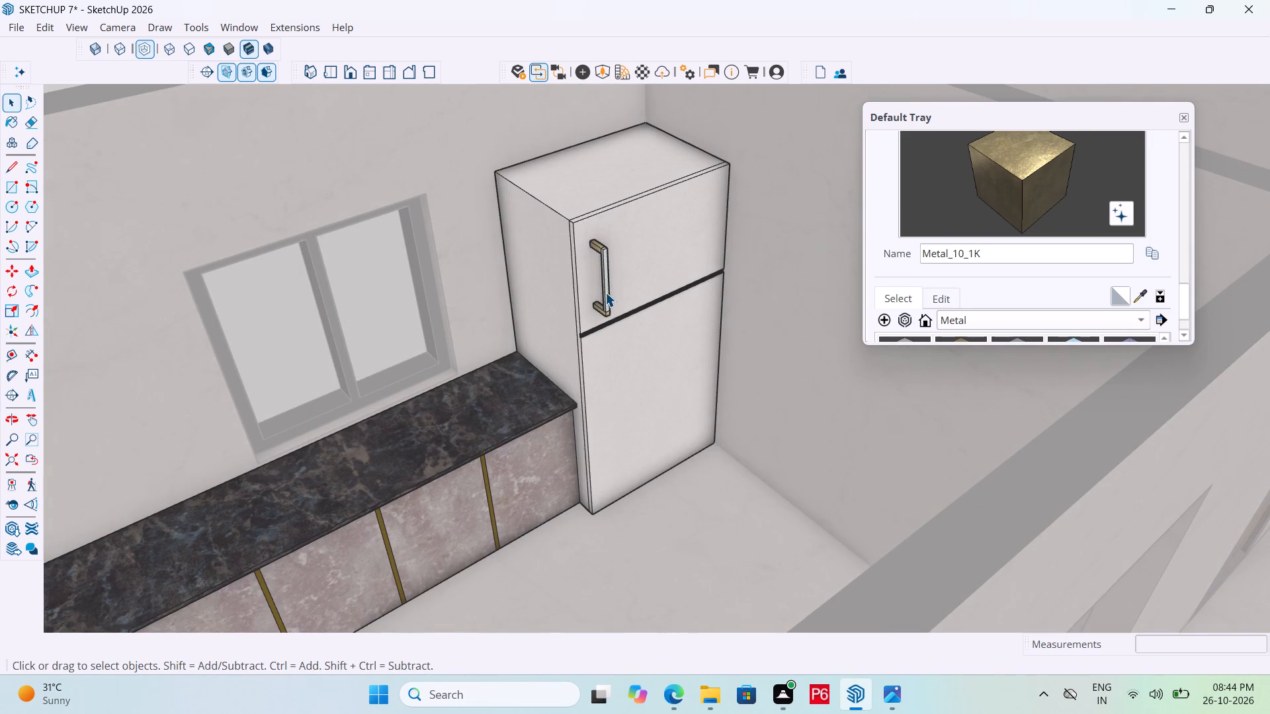
Copy the upper door's handle straight down about 2' 11 3/4" onto the refrigerator's lower door.
{"action": "left_click", "coordinate": [605, 292]}
{"action": "scroll", "coordinate": [583, 340], "scroll_direction": "up", "scroll_amount": 12}
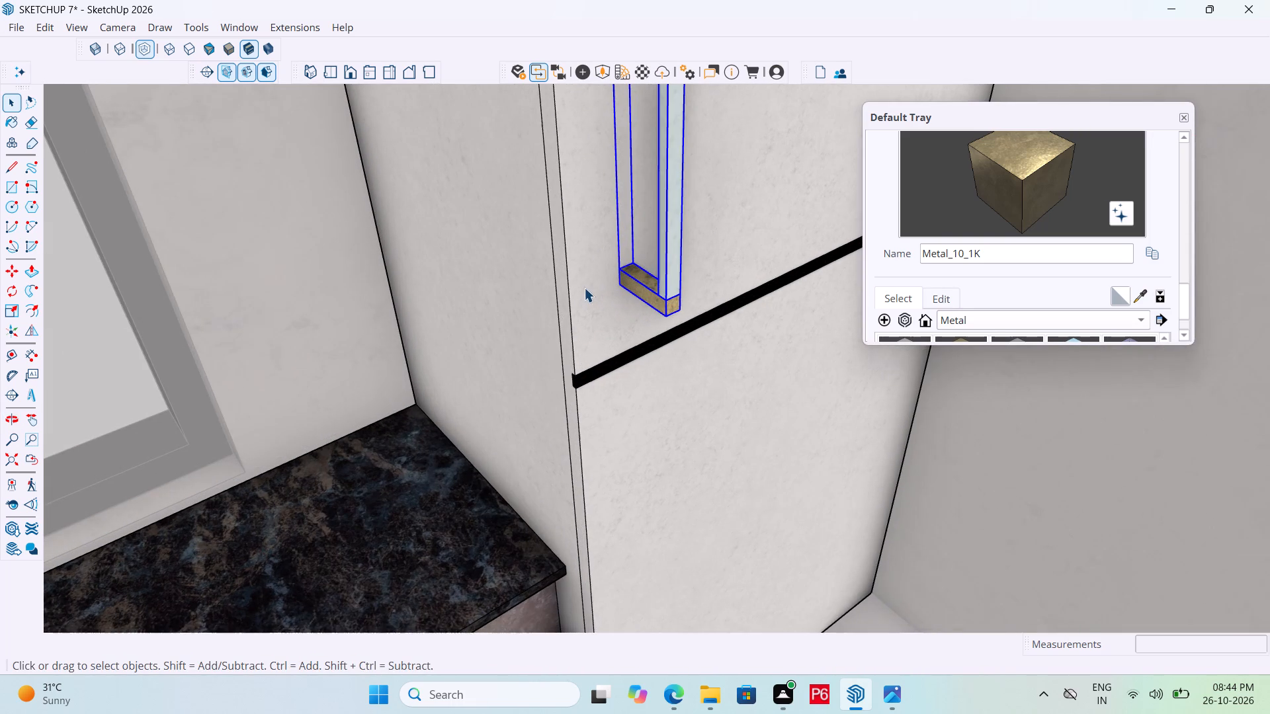
{"action": "key", "text": "m"}
{"action": "scroll", "coordinate": [638, 327], "scroll_direction": "down", "scroll_amount": 5}
{"action": "scroll", "coordinate": [632, 171], "scroll_direction": "up", "scroll_amount": 3}
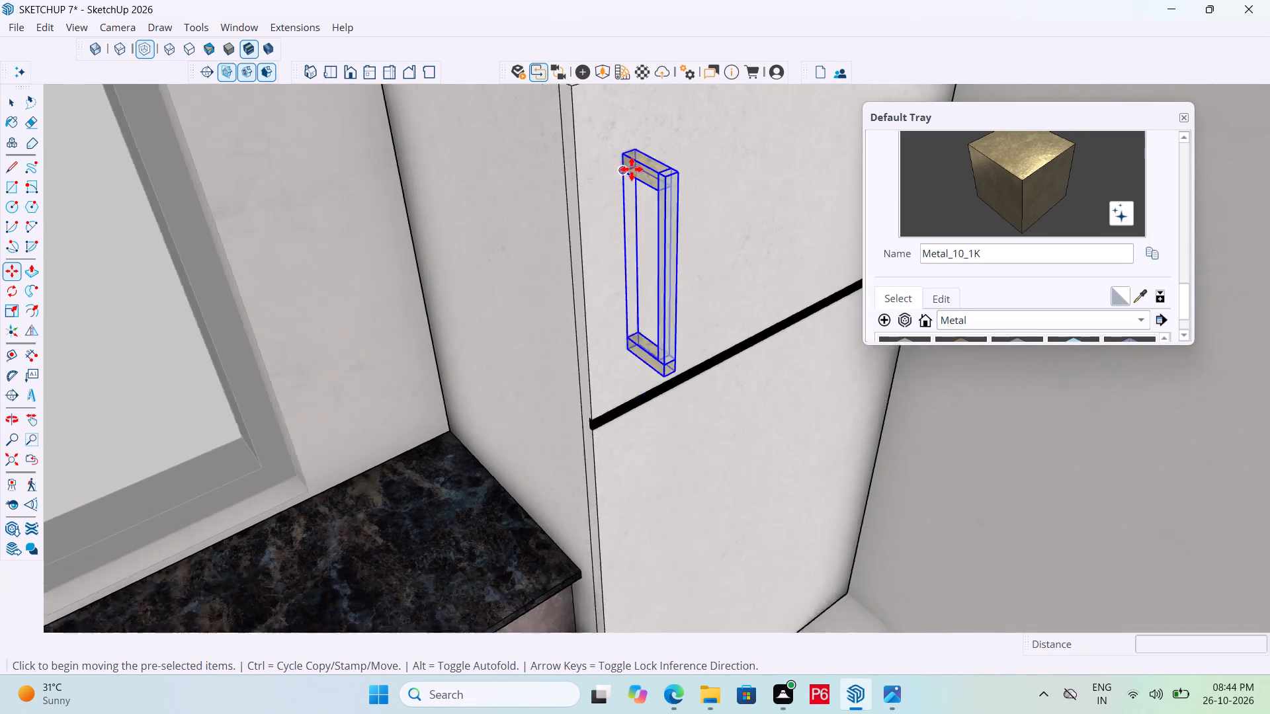
{"action": "scroll", "coordinate": [632, 169], "scroll_direction": "up", "scroll_amount": 2}
{"action": "left_click", "coordinate": [617, 149]}
{"action": "scroll", "coordinate": [601, 156], "scroll_direction": "down", "scroll_amount": 5}
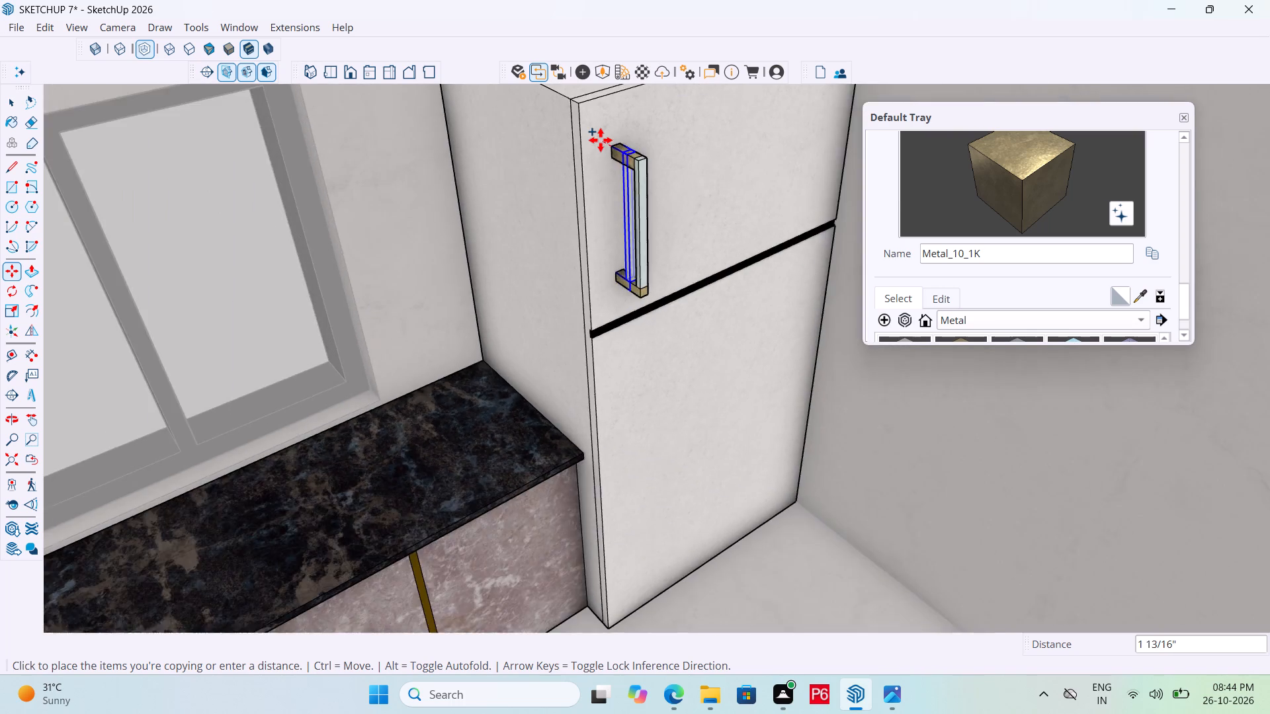
{"action": "scroll", "coordinate": [601, 140], "scroll_direction": "down", "scroll_amount": 6}
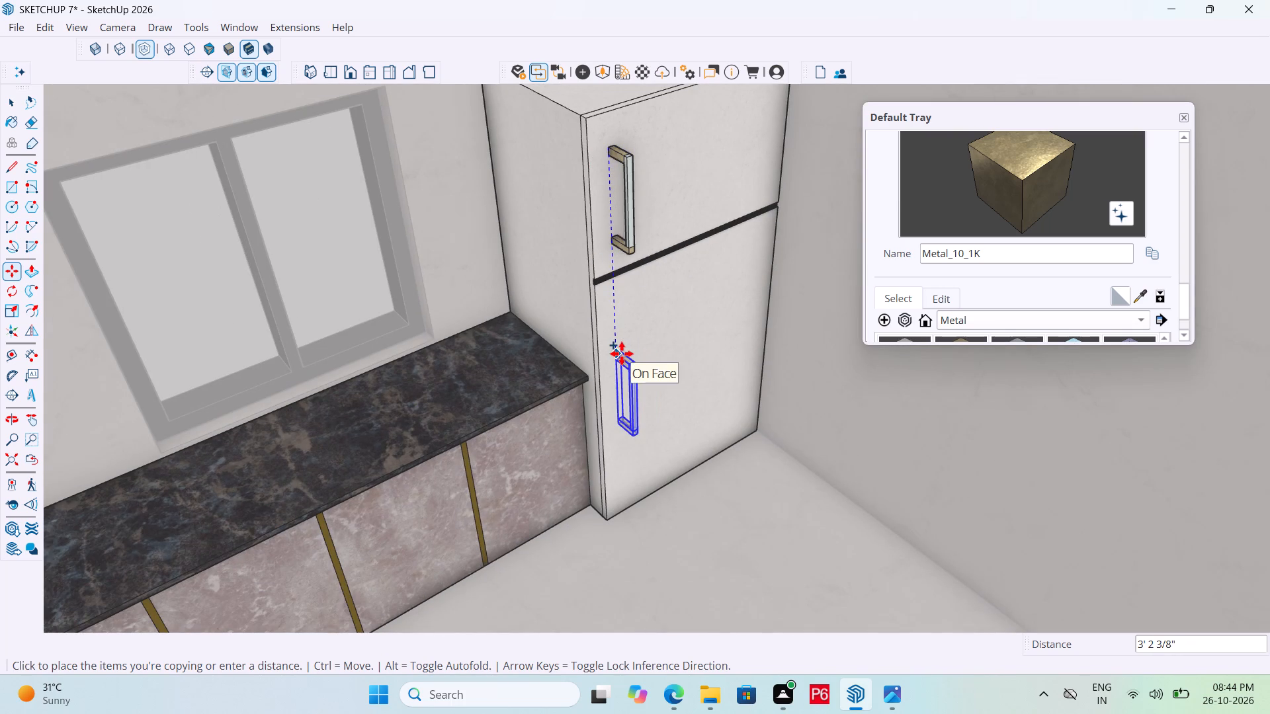
{"action": "left_click", "coordinate": [622, 342]}
Save the model with the handle copied onto the lower door.
{"action": "key", "text": "ctrl+s"}
{"action": "key", "text": "ctrl+s"}
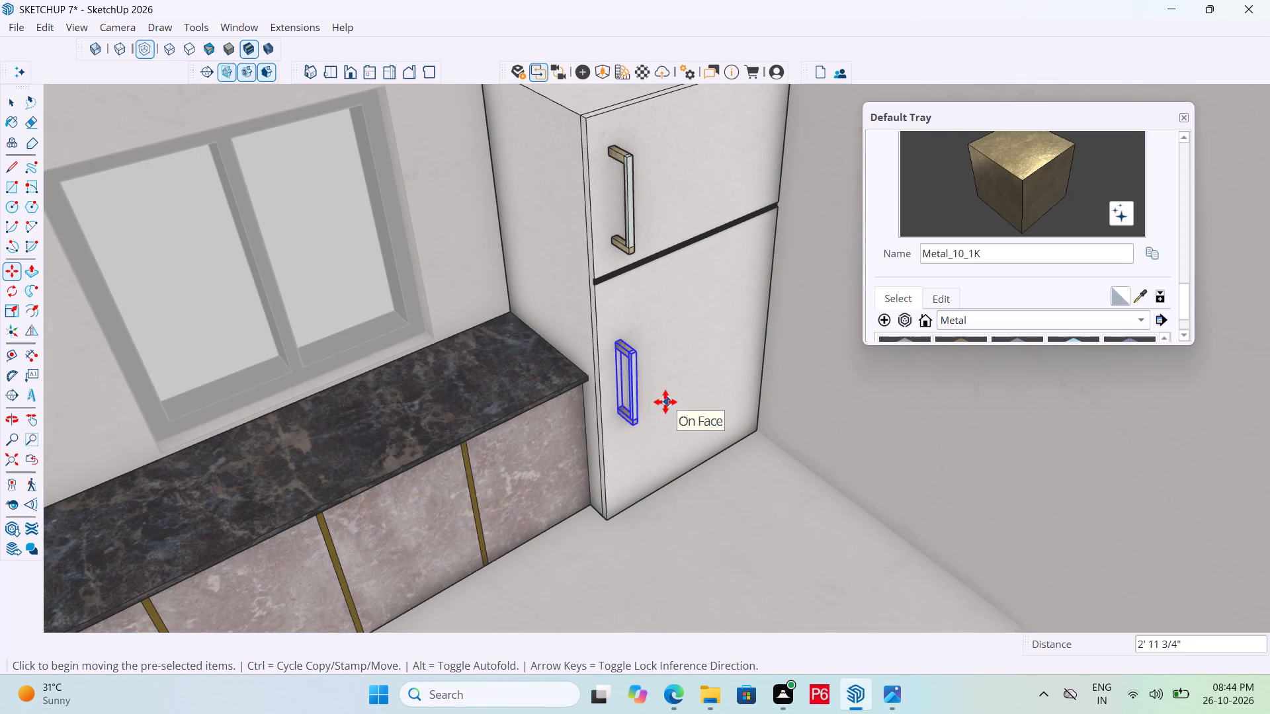
{"action": "key", "text": "ctrl+s"}
{"action": "scroll", "coordinate": [618, 422], "scroll_direction": "down", "scroll_amount": 4, "text": "ctrl"}
{"action": "key", "text": "ctrl+s"}
{"action": "scroll", "coordinate": [597, 439], "scroll_direction": "down", "scroll_amount": 12}
{"action": "key", "text": "space"}
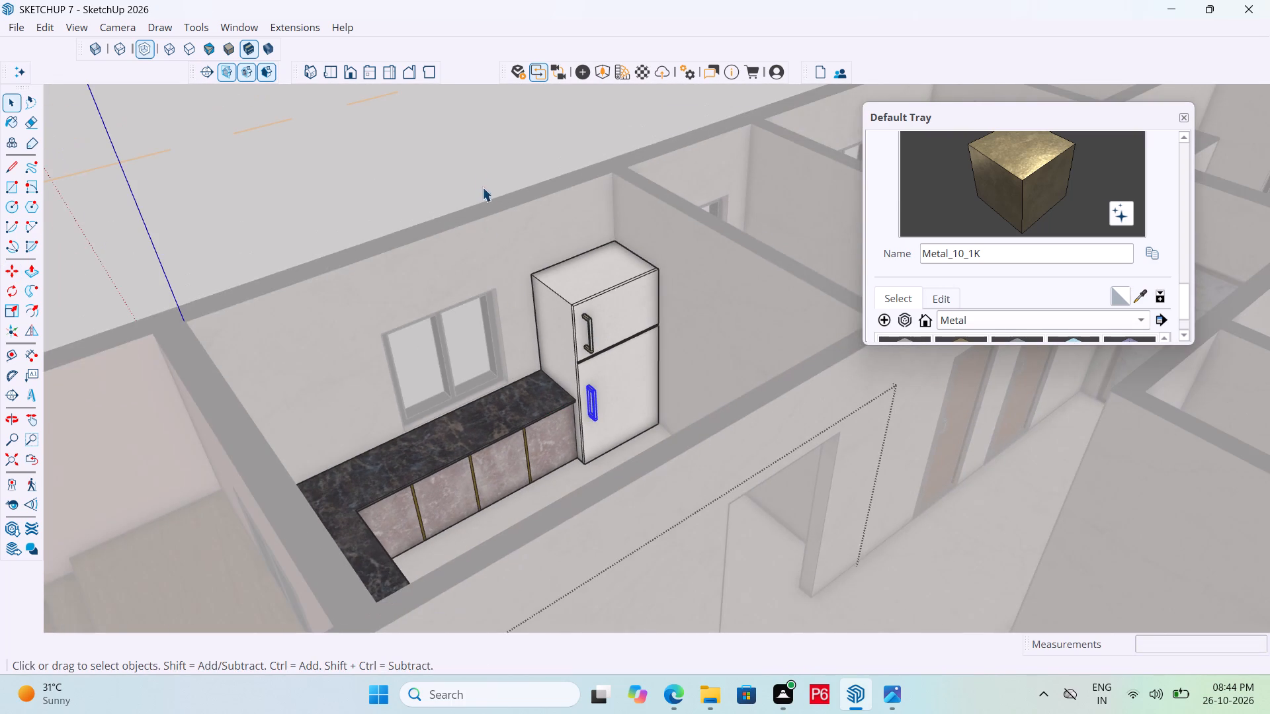
Leave the editing mode of the refrigerator and kitchen furniture groups.
{"action": "left_click", "coordinate": [480, 163]}
{"action": "middle_click_drag", "start_coordinate": [782, 287], "coordinate": [661, 288]}
{"action": "left_click", "coordinate": [631, 292]}
{"action": "middle_click_drag", "start_coordinate": [655, 395], "coordinate": [788, 444]}
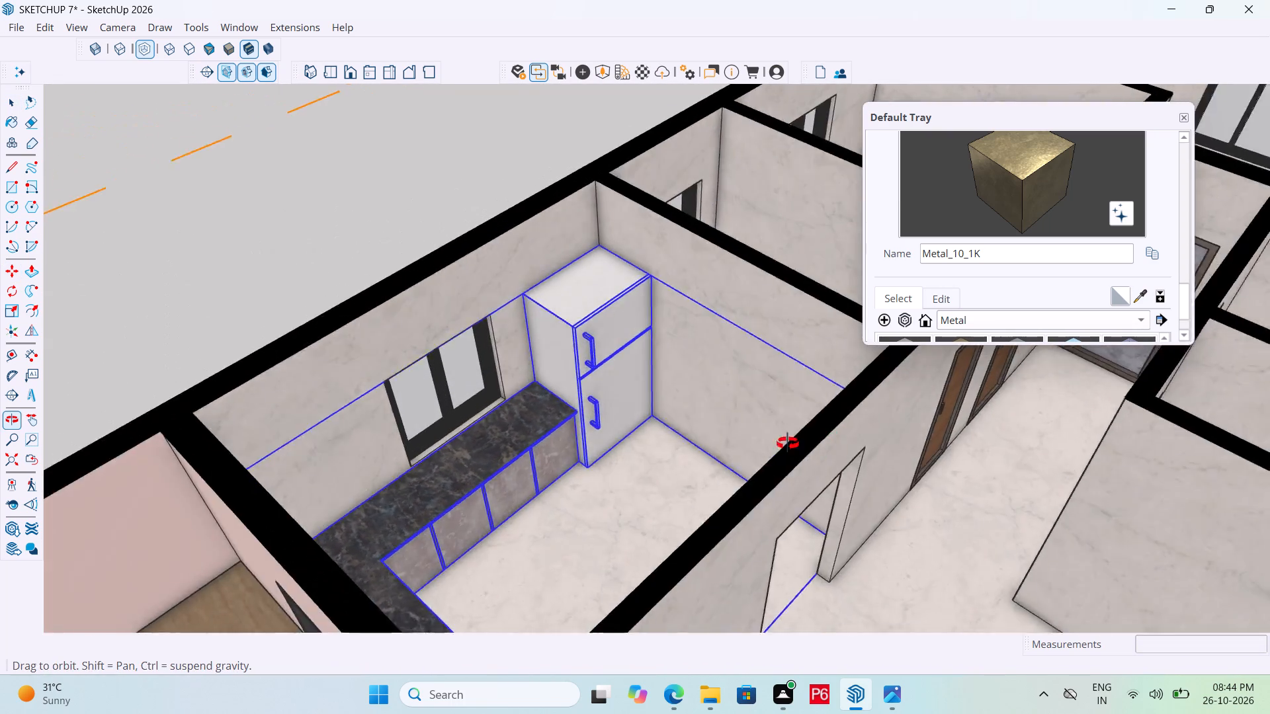
{"action": "middle_click_drag", "start_coordinate": [788, 444], "coordinate": [690, 446]}
{"action": "key", "text": "space"}
{"action": "left_click", "coordinate": [511, 117]}
Draw a 2' by 3' rectangle on the kitchen wall above the drawer counter, starting from the window's upper corner towards the nearer side wall.
{"action": "scroll", "coordinate": [642, 220], "scroll_direction": "down", "scroll_amount": 4}
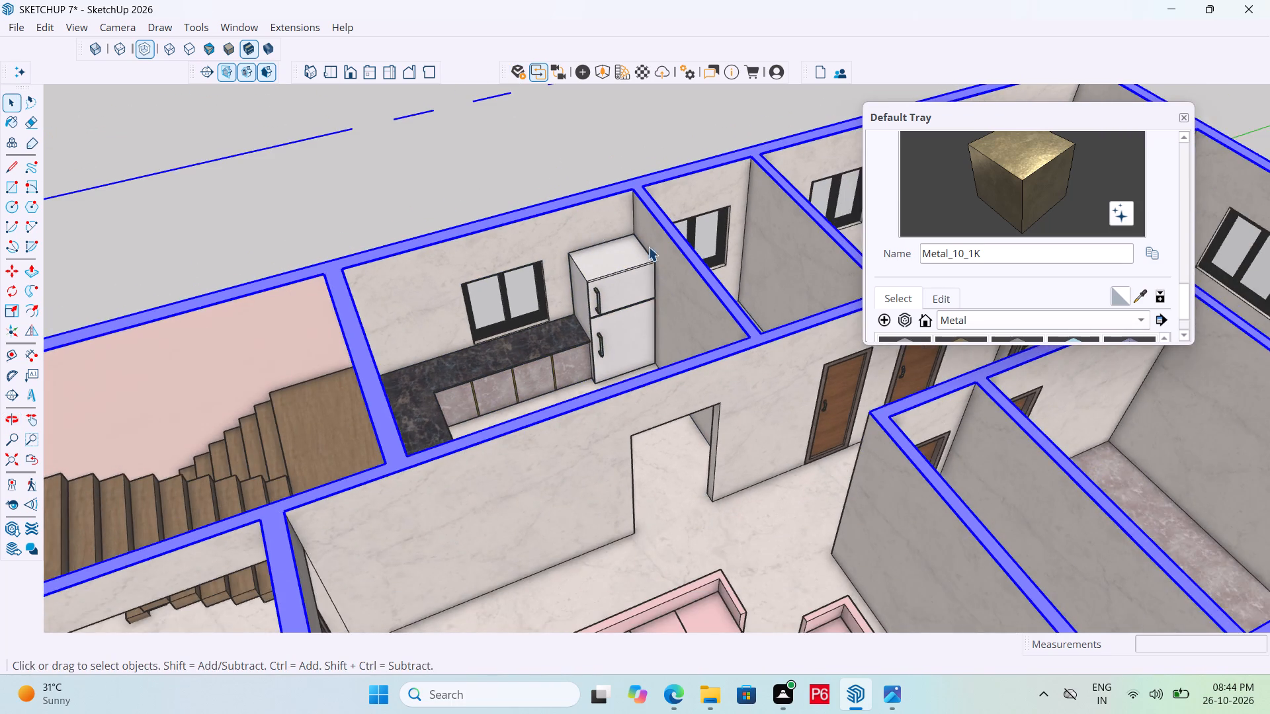
{"action": "middle_click_drag", "start_coordinate": [648, 247], "coordinate": [193, 288]}
{"action": "scroll", "coordinate": [666, 245], "scroll_direction": "up", "scroll_amount": 5}
{"action": "scroll", "coordinate": [438, 317], "scroll_direction": "down", "scroll_amount": 4}
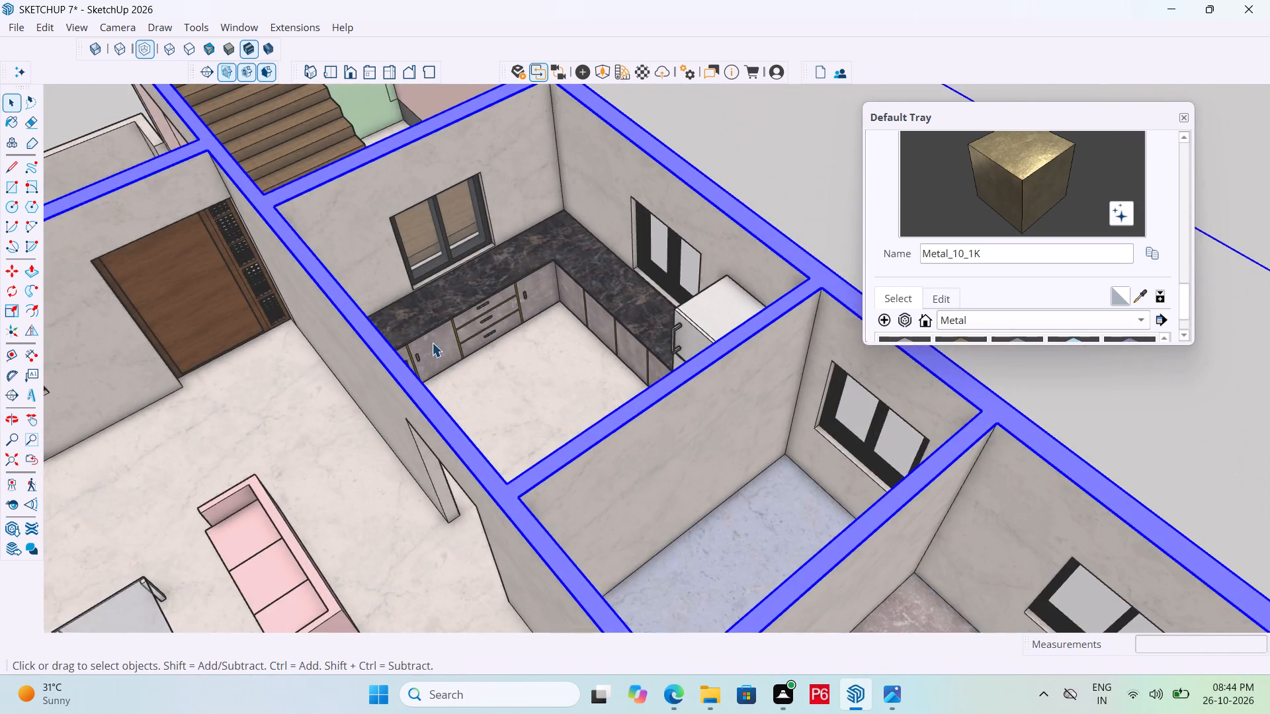
{"action": "middle_click_drag", "start_coordinate": [486, 248], "coordinate": [217, 197]}
{"action": "middle_click_drag", "start_coordinate": [579, 216], "coordinate": [430, 253]}
{"action": "scroll", "coordinate": [534, 352], "scroll_direction": "down", "scroll_amount": 6}
{"action": "scroll", "coordinate": [575, 186], "scroll_direction": "up", "scroll_amount": 5}
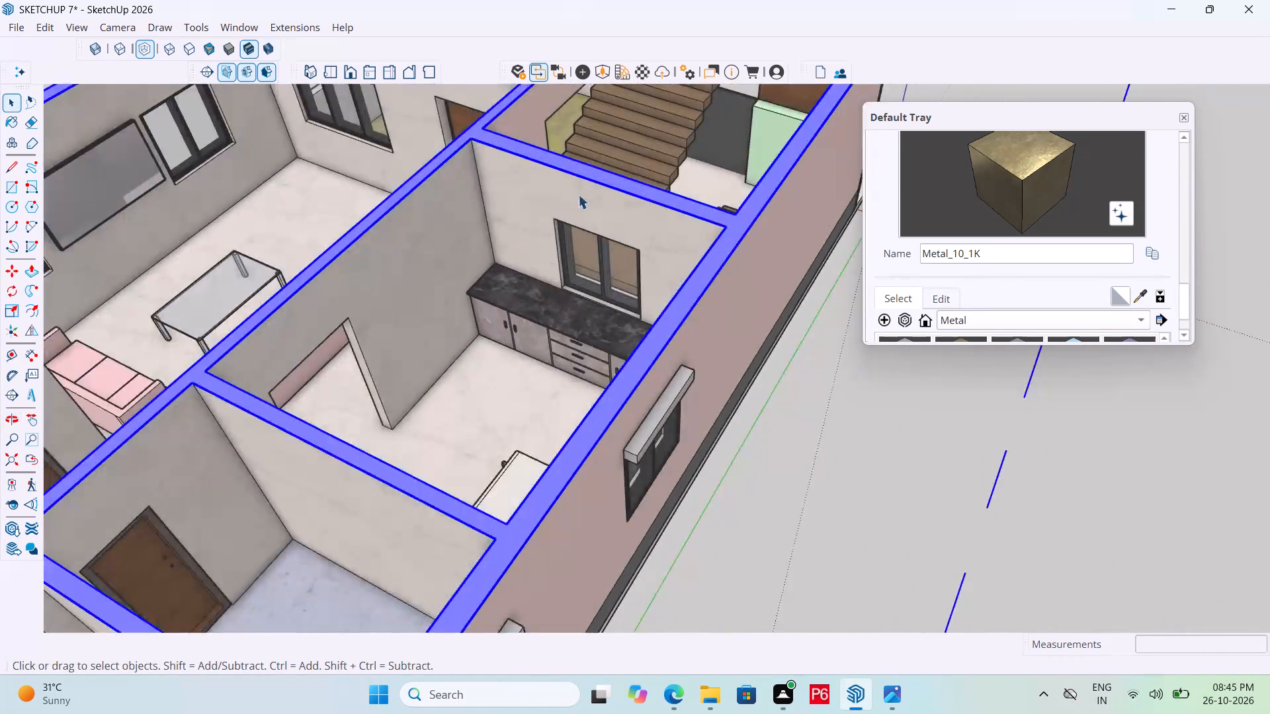
{"action": "scroll", "coordinate": [578, 194], "scroll_direction": "up", "scroll_amount": 2}
{"action": "middle_click_drag", "start_coordinate": [616, 200], "coordinate": [789, 161]}
{"action": "scroll", "coordinate": [705, 224], "scroll_direction": "up", "scroll_amount": 6}
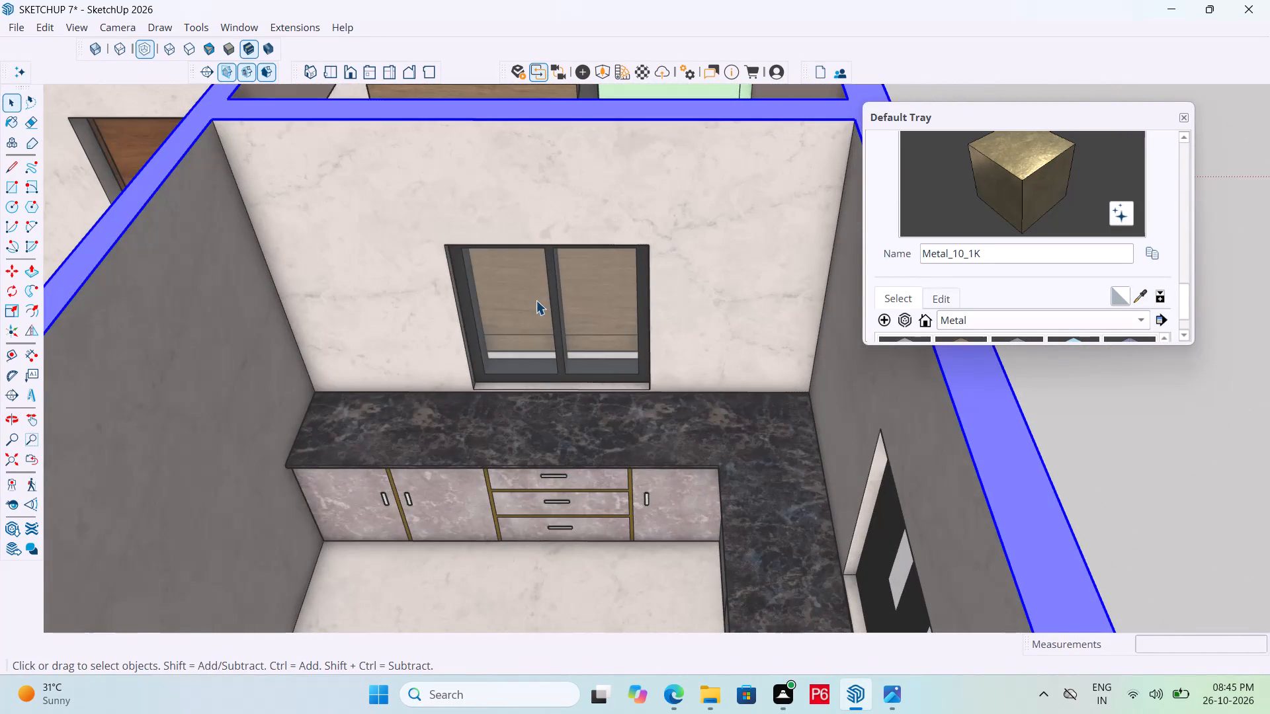
{"action": "key", "text": "r"}
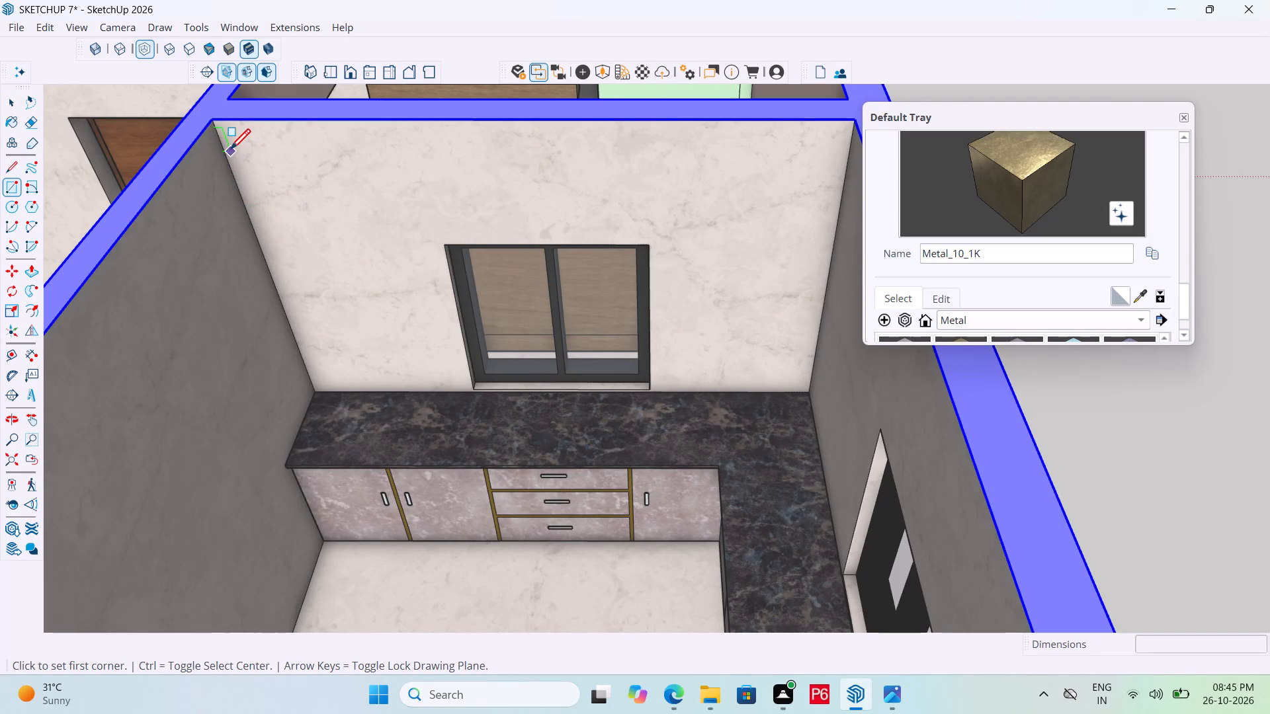
{"action": "left_click", "coordinate": [441, 241]}
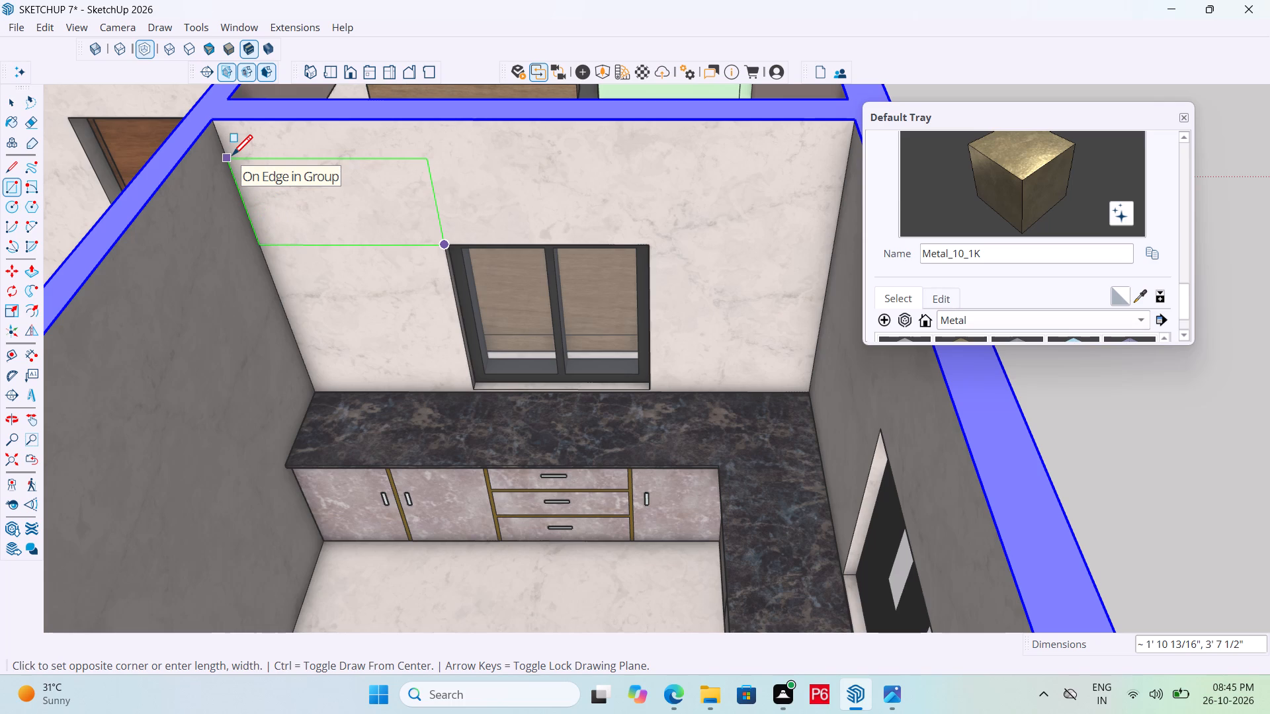
{"action": "type", "text": "3'"}
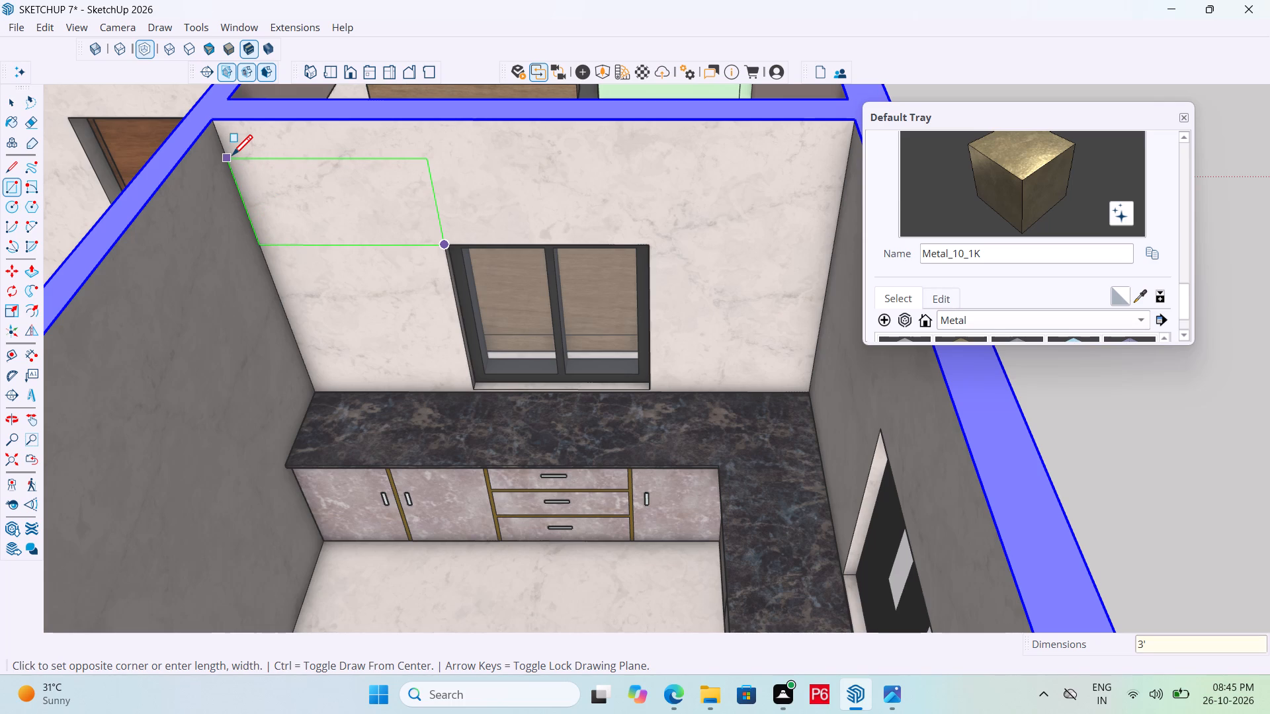
{"action": "key", "text": "BackSpace"}
{"action": "key", "text": "BackSpace"}
{"action": "type", "text": "2'"}
{"action": "type", "text": ",3'"}
{"action": "key", "text": "Return"}
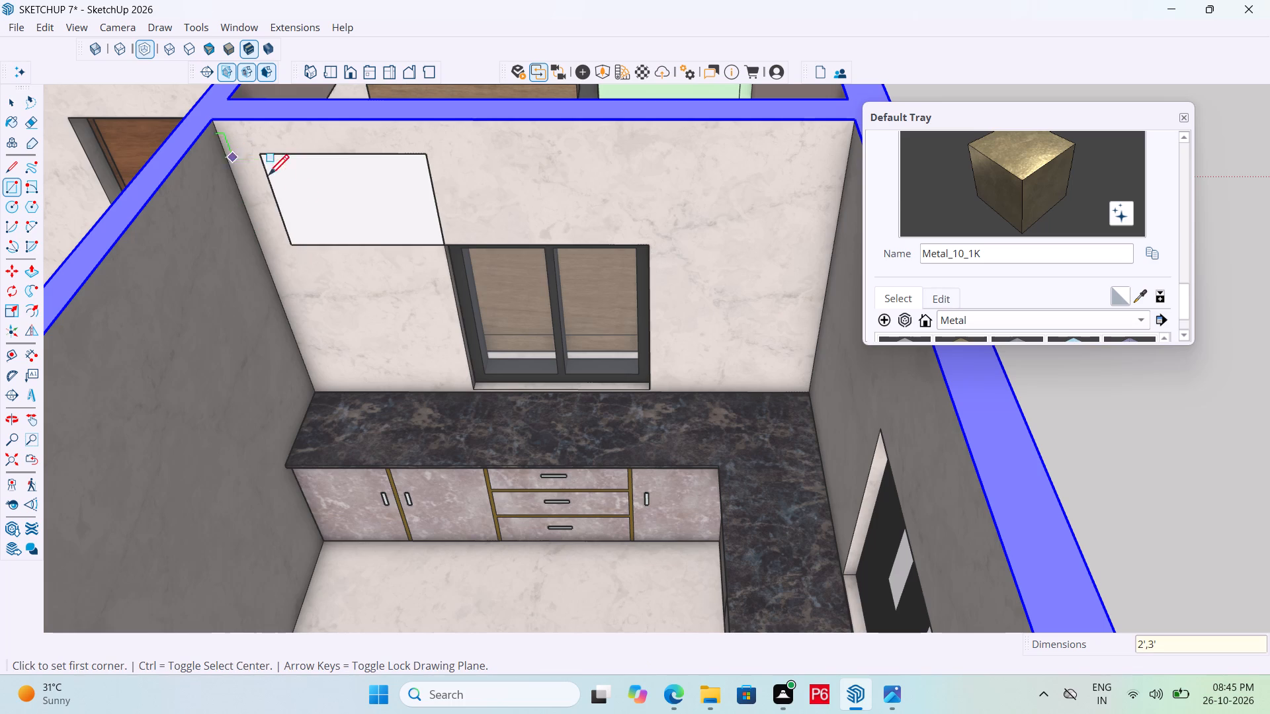
Make the rectangle with its edges into a group and open that group for editing.
{"action": "middle_click_drag", "start_coordinate": [353, 232], "coordinate": [331, 235]}
{"action": "key", "text": "space"}
{"action": "double_click", "coordinate": [364, 196]}
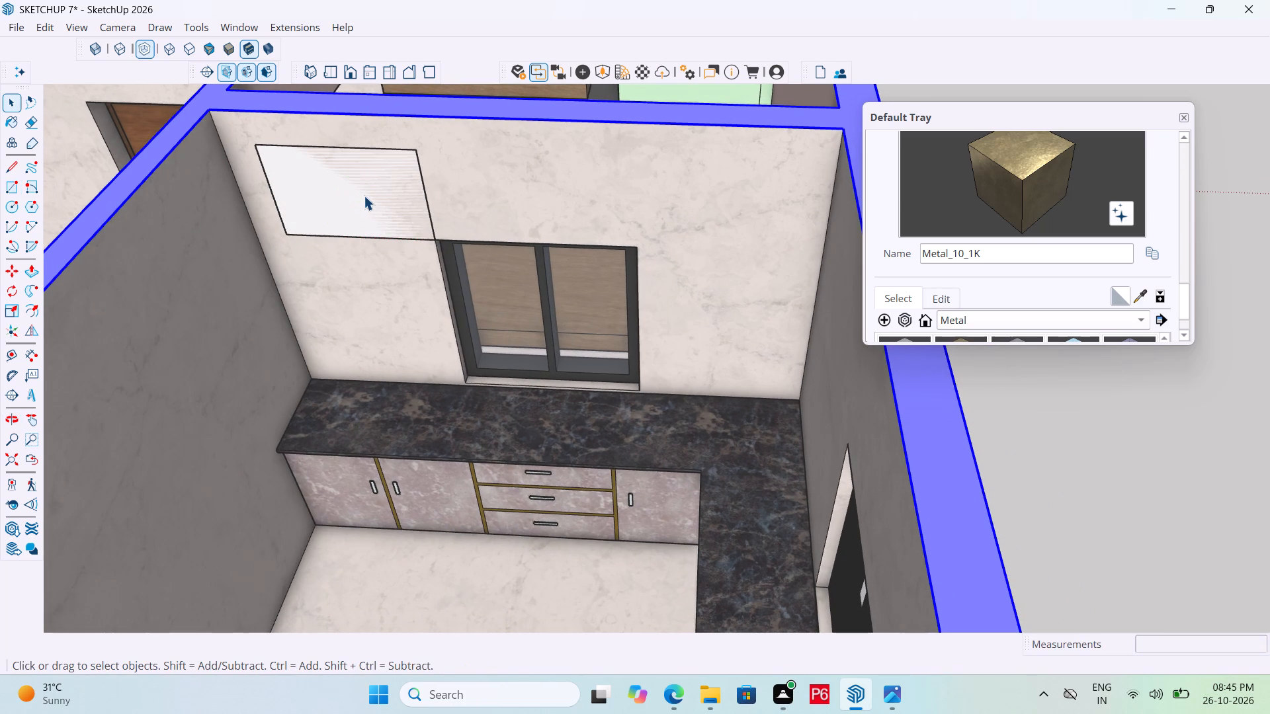
{"action": "right_click", "coordinate": [364, 196]}
{"action": "left_click", "coordinate": [437, 354]}
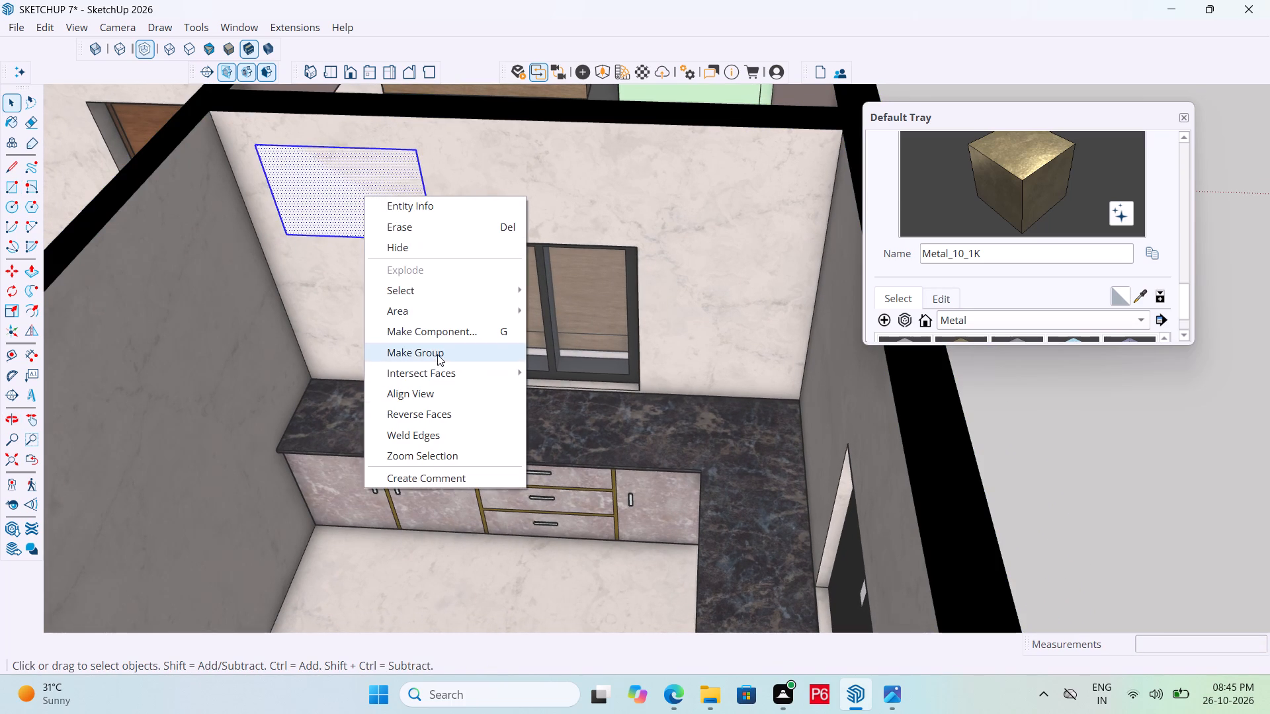
{"action": "double_click", "coordinate": [314, 180]}
{"action": "double_click", "coordinate": [315, 175]}
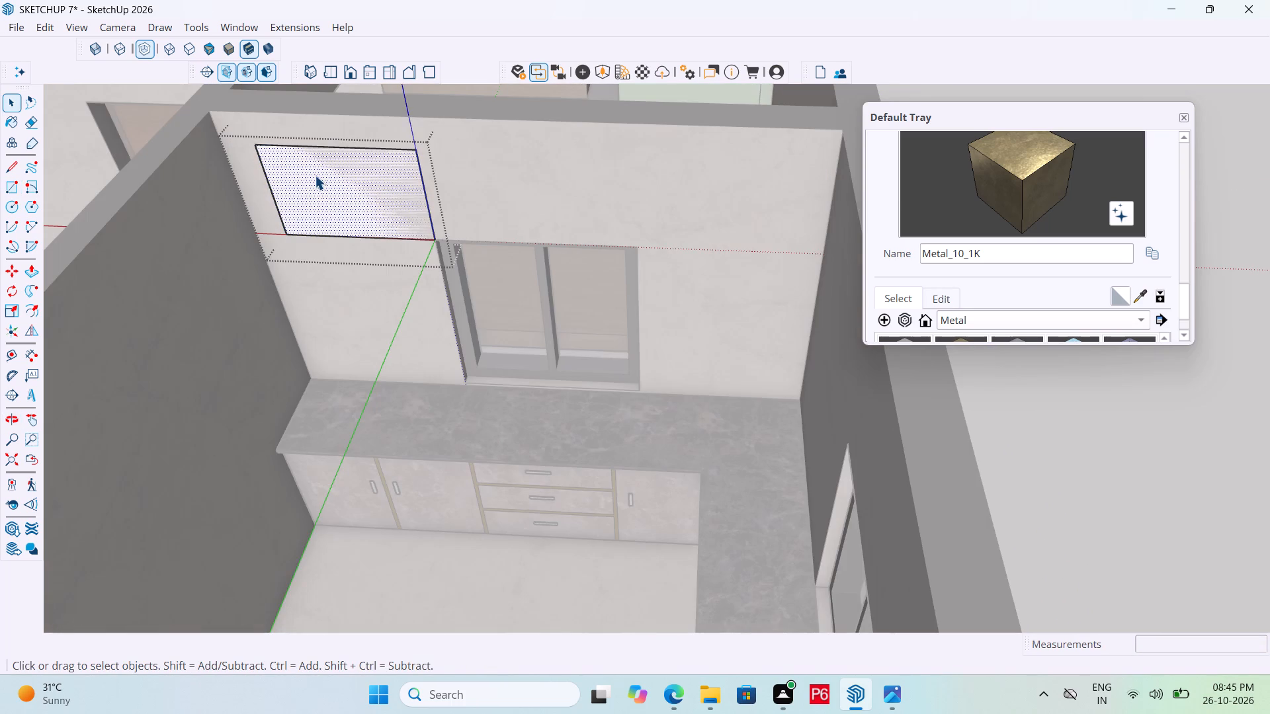
{"action": "scroll", "coordinate": [441, 303], "scroll_direction": "down", "scroll_amount": 6}
{"action": "left_click", "coordinate": [738, 331]}
{"action": "scroll", "coordinate": [319, 268], "scroll_direction": "up", "scroll_amount": 11}
{"action": "double_click", "coordinate": [451, 243]}
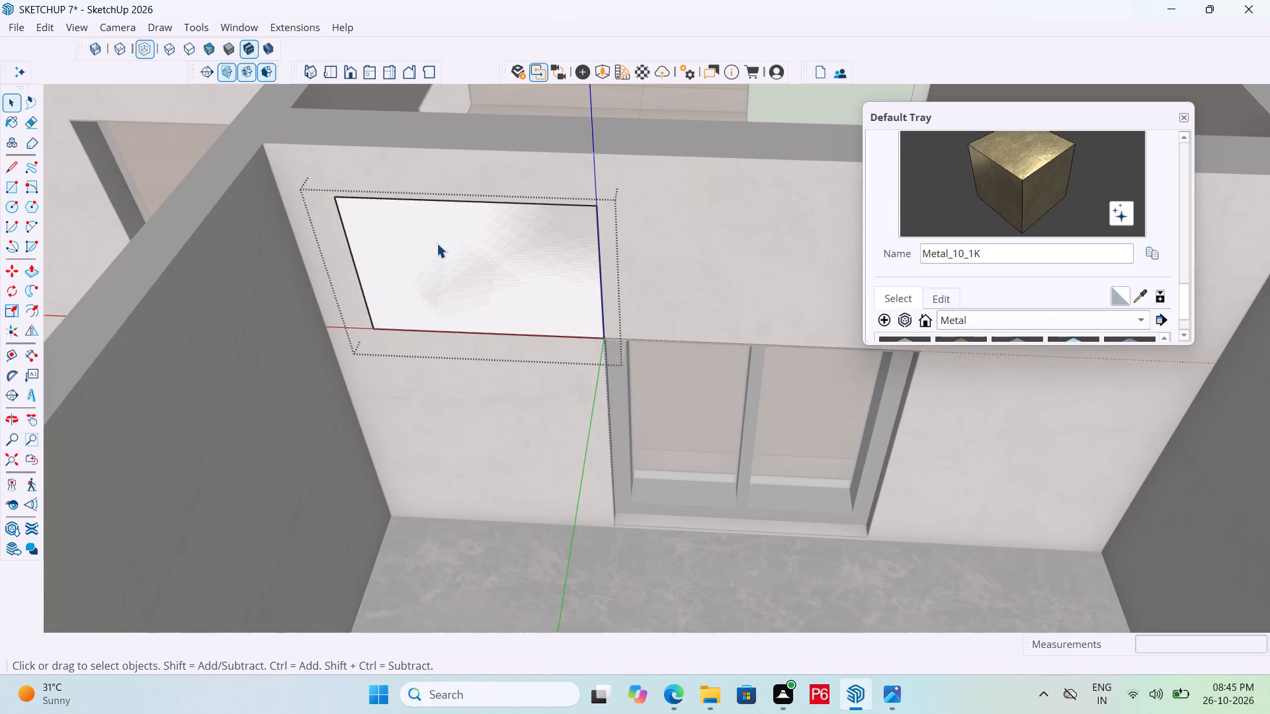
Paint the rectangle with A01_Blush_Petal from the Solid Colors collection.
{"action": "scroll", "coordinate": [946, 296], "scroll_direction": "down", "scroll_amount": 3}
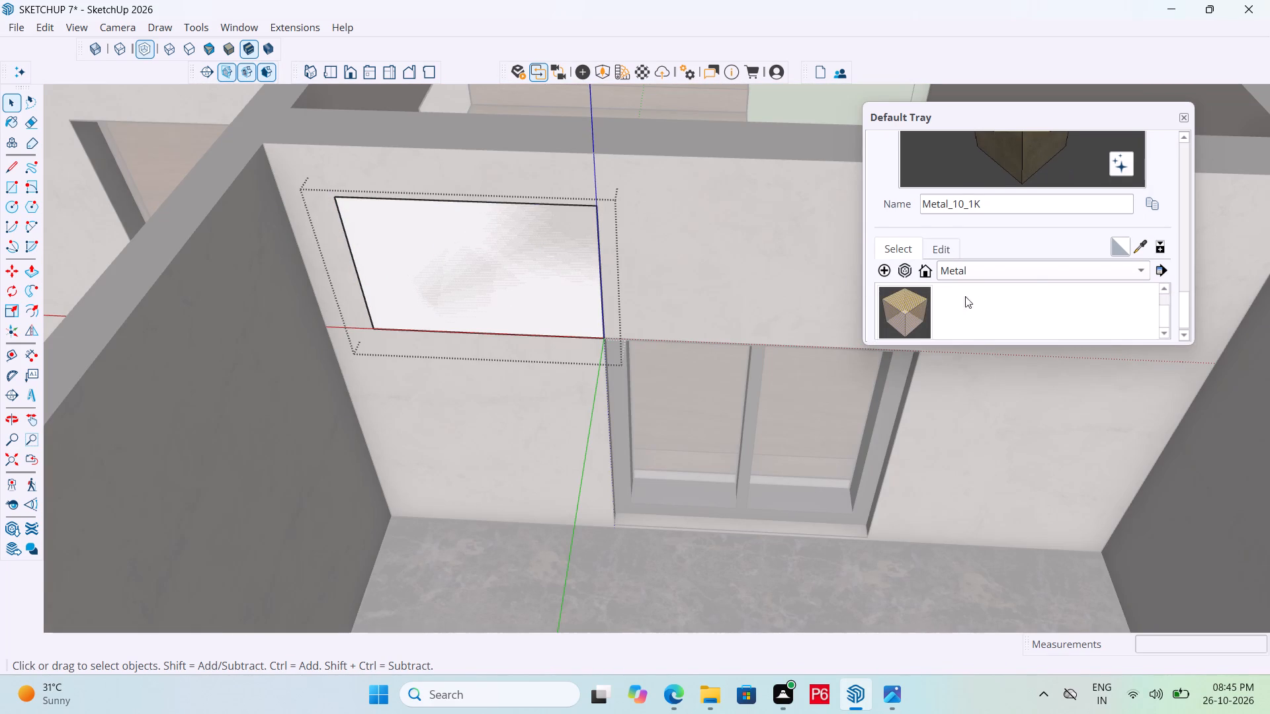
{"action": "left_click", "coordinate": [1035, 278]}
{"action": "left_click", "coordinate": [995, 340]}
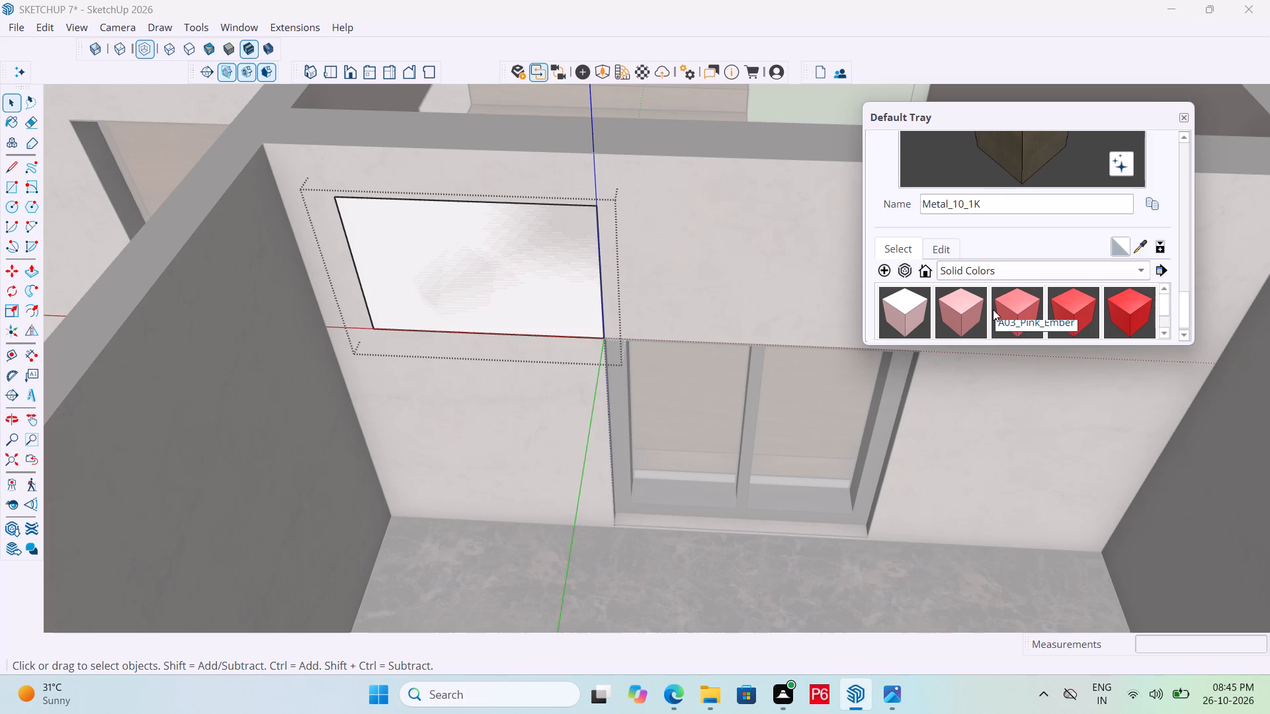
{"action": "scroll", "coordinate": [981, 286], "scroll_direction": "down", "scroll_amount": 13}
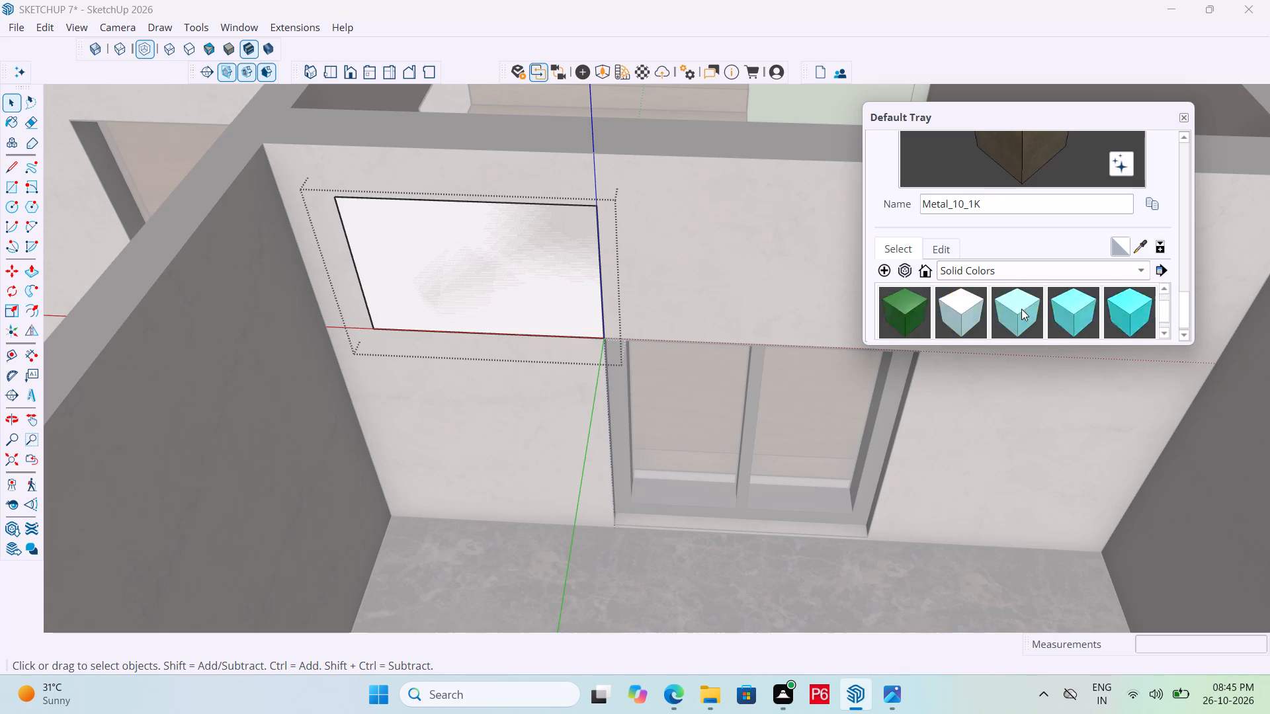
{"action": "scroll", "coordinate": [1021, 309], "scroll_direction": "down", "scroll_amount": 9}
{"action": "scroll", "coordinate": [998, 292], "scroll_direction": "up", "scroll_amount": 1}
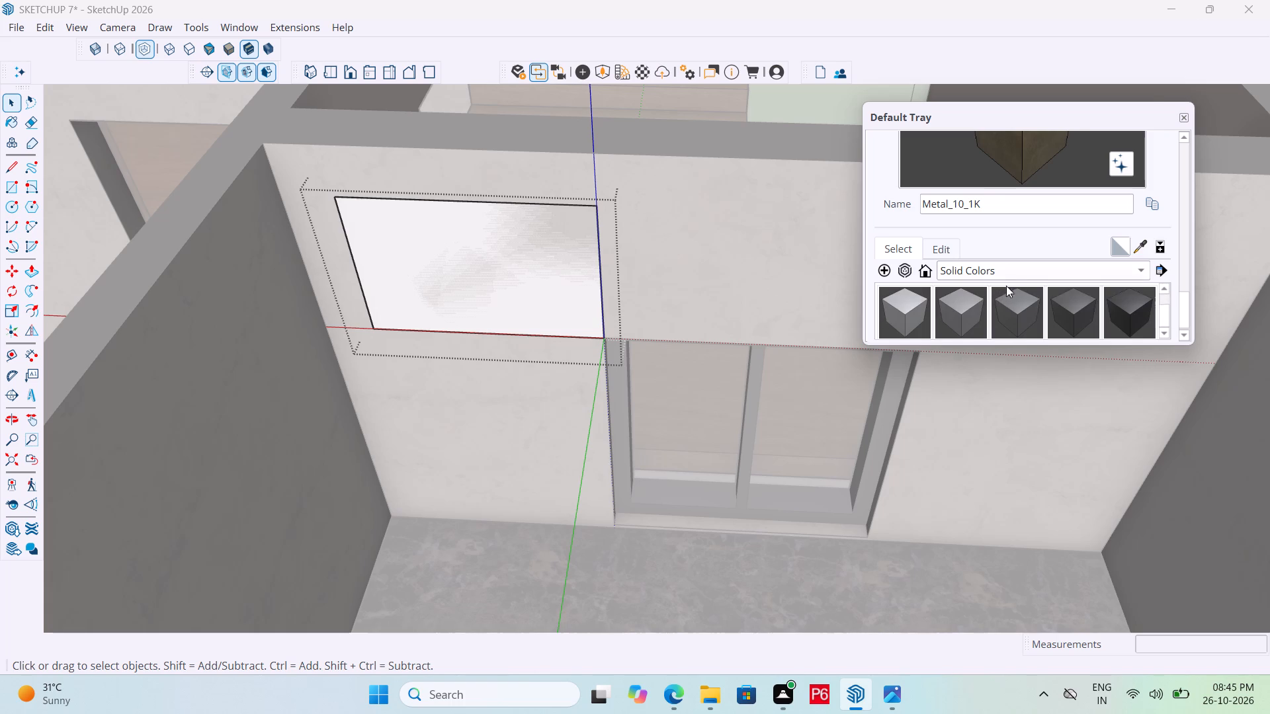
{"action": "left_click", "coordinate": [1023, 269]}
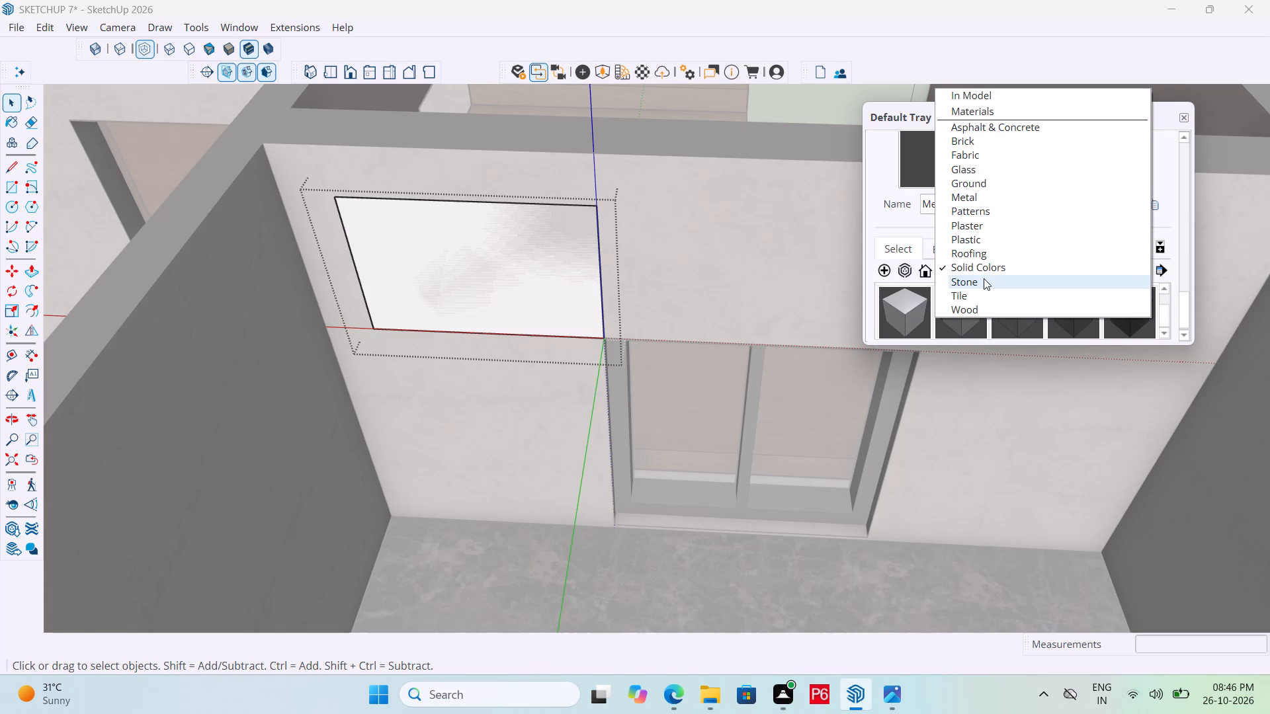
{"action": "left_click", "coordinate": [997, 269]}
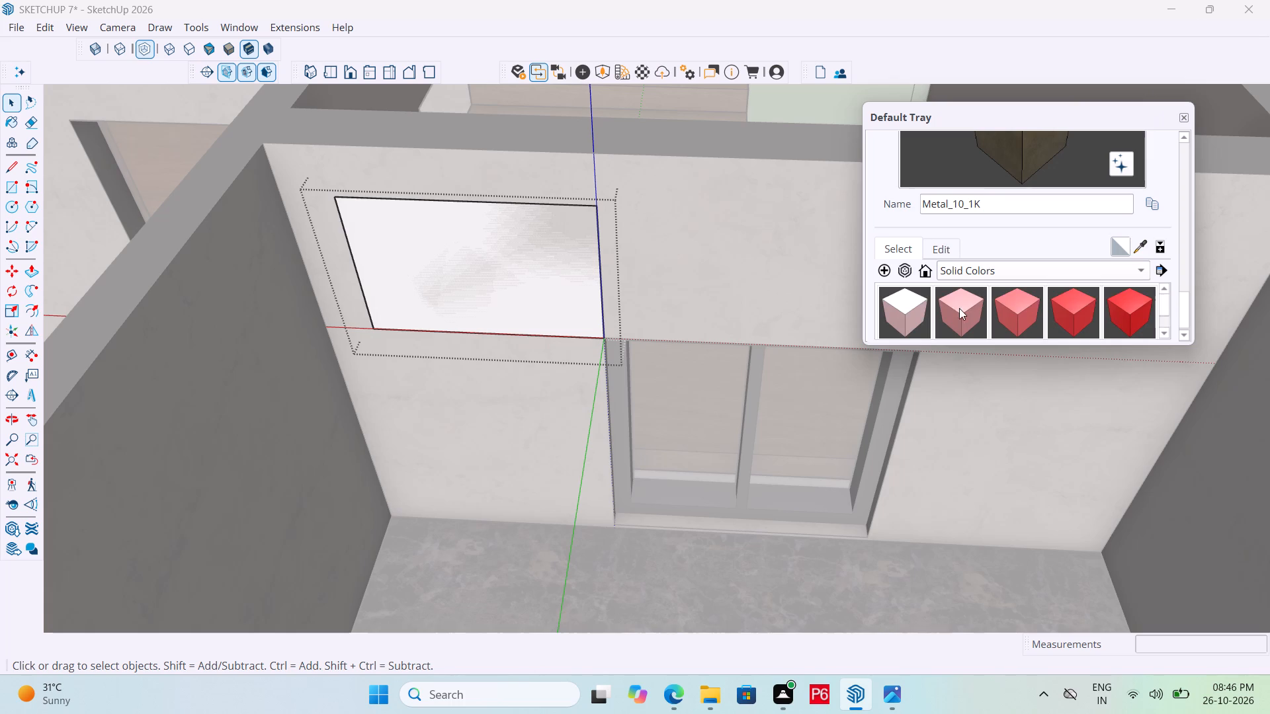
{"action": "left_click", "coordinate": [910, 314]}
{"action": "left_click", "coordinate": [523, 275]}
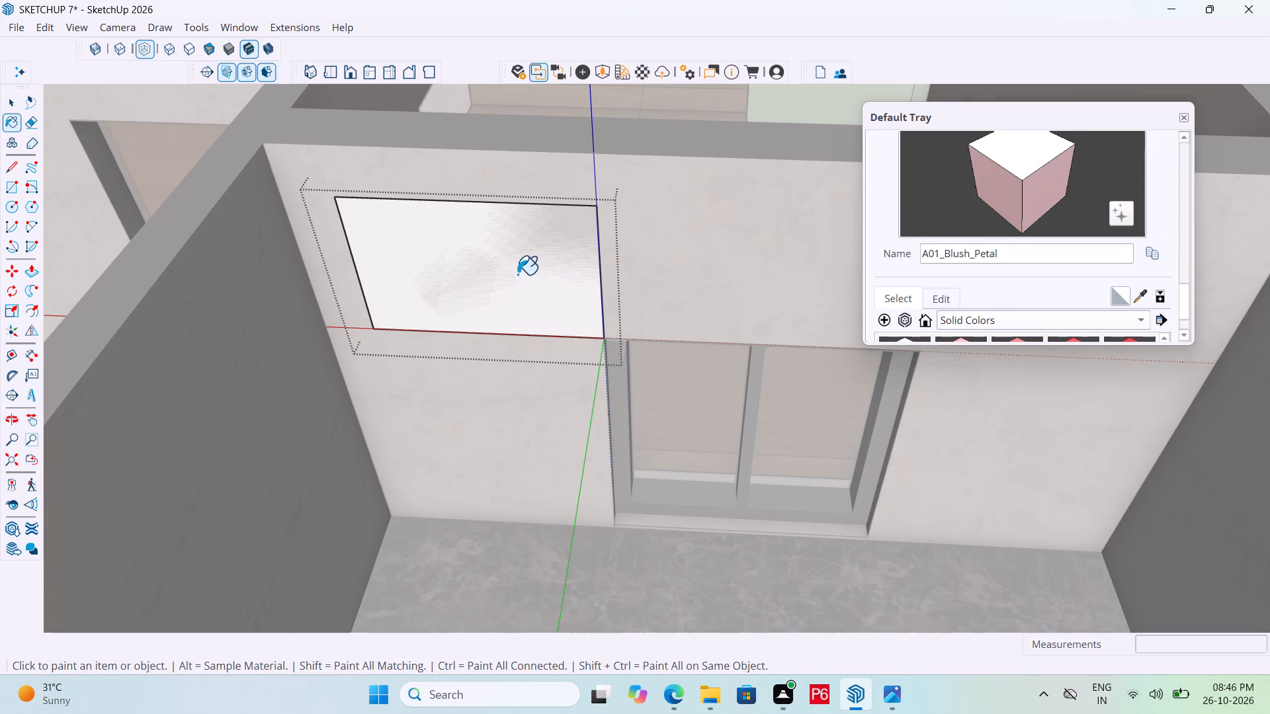
Paint the rectangle with the solid colour B01_Ivory_Dust and leave the group's editing mode.
{"action": "scroll", "coordinate": [434, 300], "scroll_direction": "up", "scroll_amount": 1}
{"action": "scroll", "coordinate": [423, 299], "scroll_direction": "down", "scroll_amount": 1}
{"action": "scroll", "coordinate": [980, 276], "scroll_direction": "down", "scroll_amount": 4}
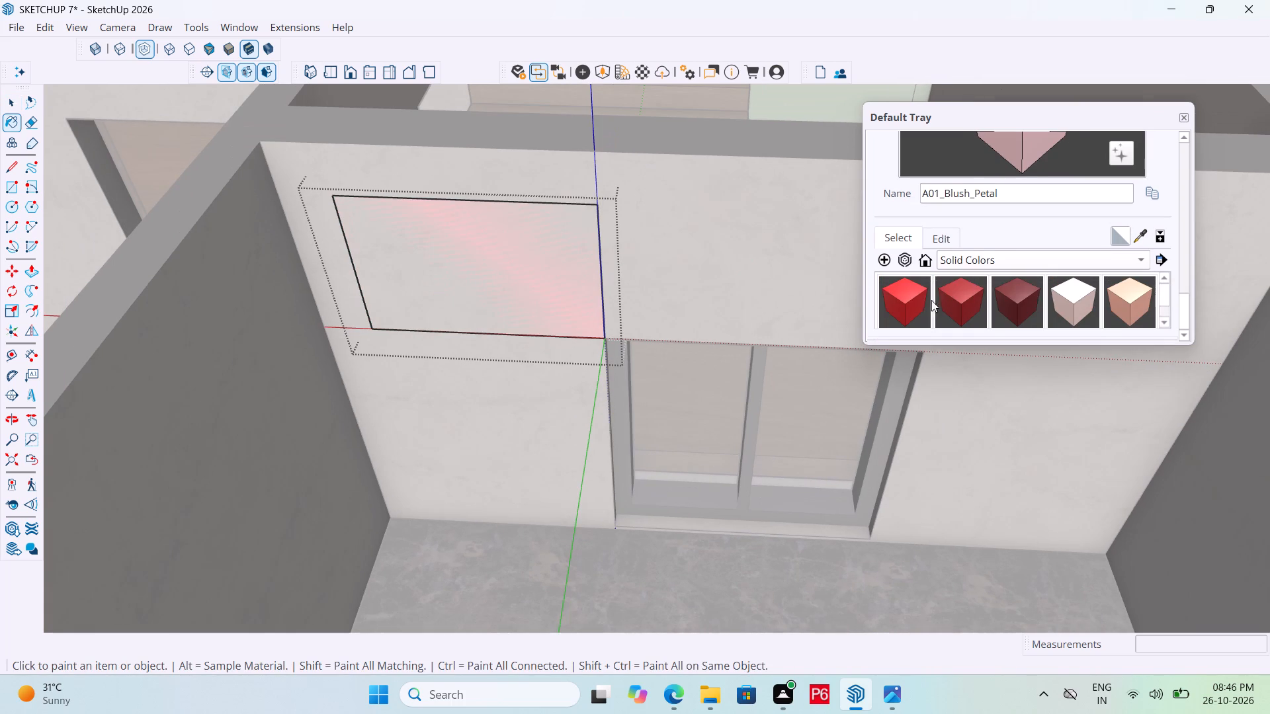
{"action": "left_click", "coordinate": [1080, 280]}
{"action": "left_click", "coordinate": [491, 270]}
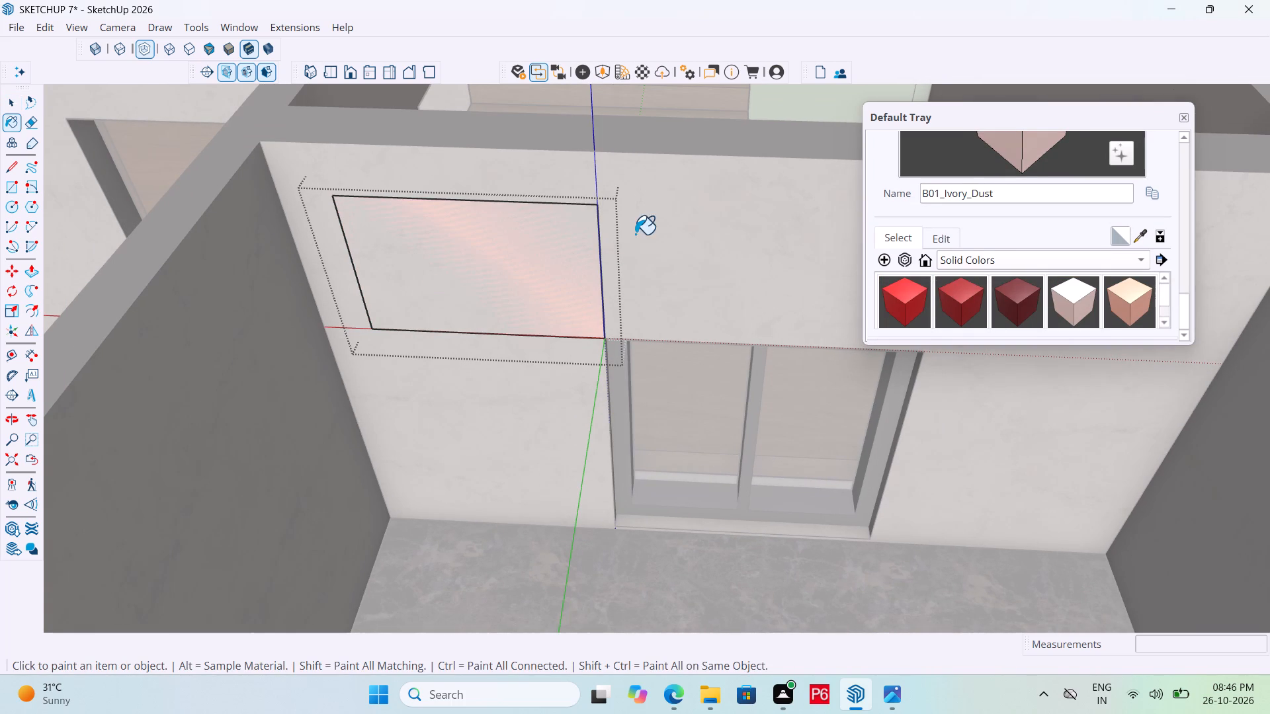
{"action": "key", "text": "space"}
{"action": "left_click", "coordinate": [640, 231]}
Reopen the rectangle's group and extrude its face 1' 6" out from the wall as an overhead cabinet box.
{"action": "left_click", "coordinate": [544, 248]}
{"action": "left_click", "coordinate": [513, 241]}
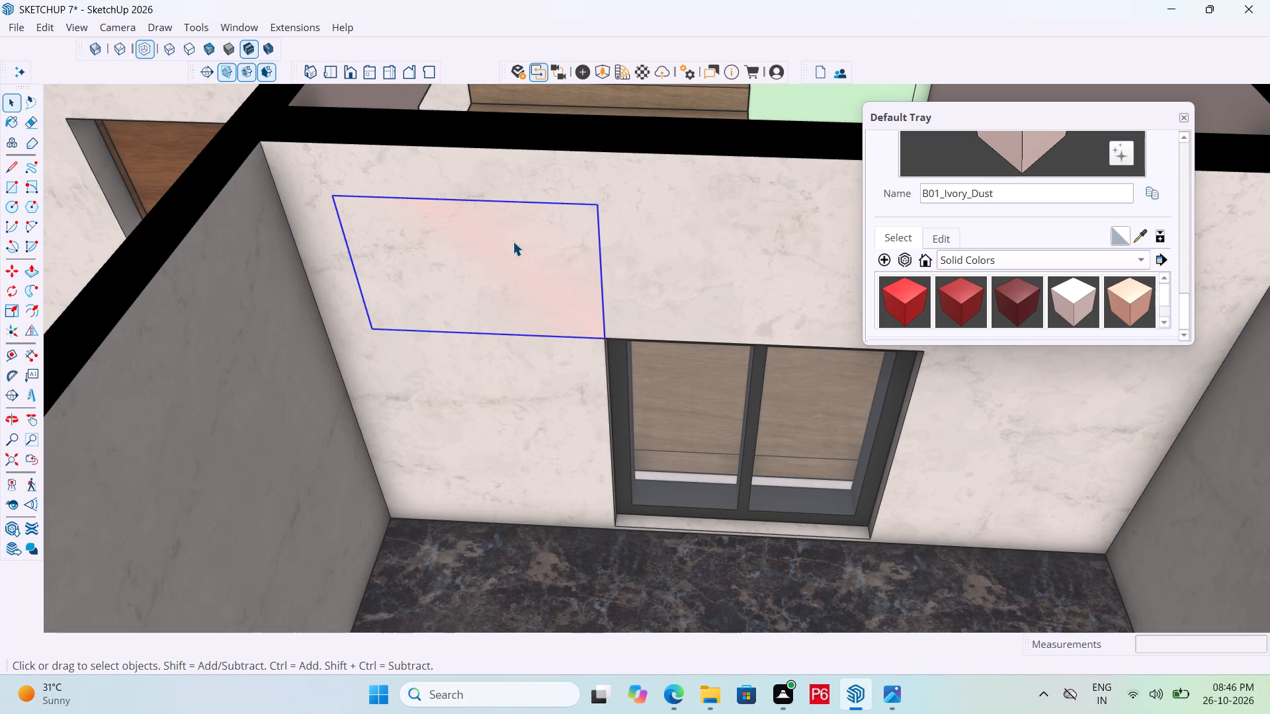
{"action": "double_click", "coordinate": [513, 241]}
{"action": "key", "text": "p"}
{"action": "left_click", "coordinate": [513, 239]}
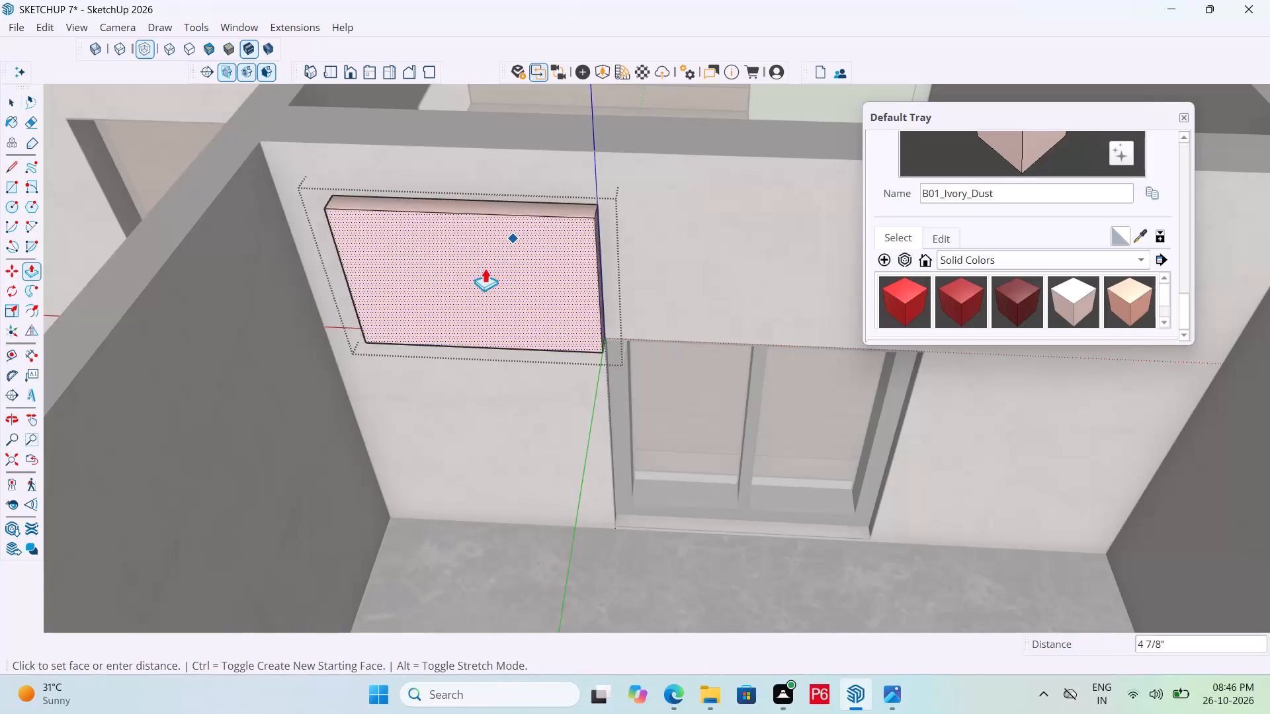
{"action": "middle_click_drag", "start_coordinate": [522, 304], "coordinate": [178, 237]}
{"action": "scroll", "coordinate": [522, 304], "scroll_direction": "down", "scroll_amount": 1}
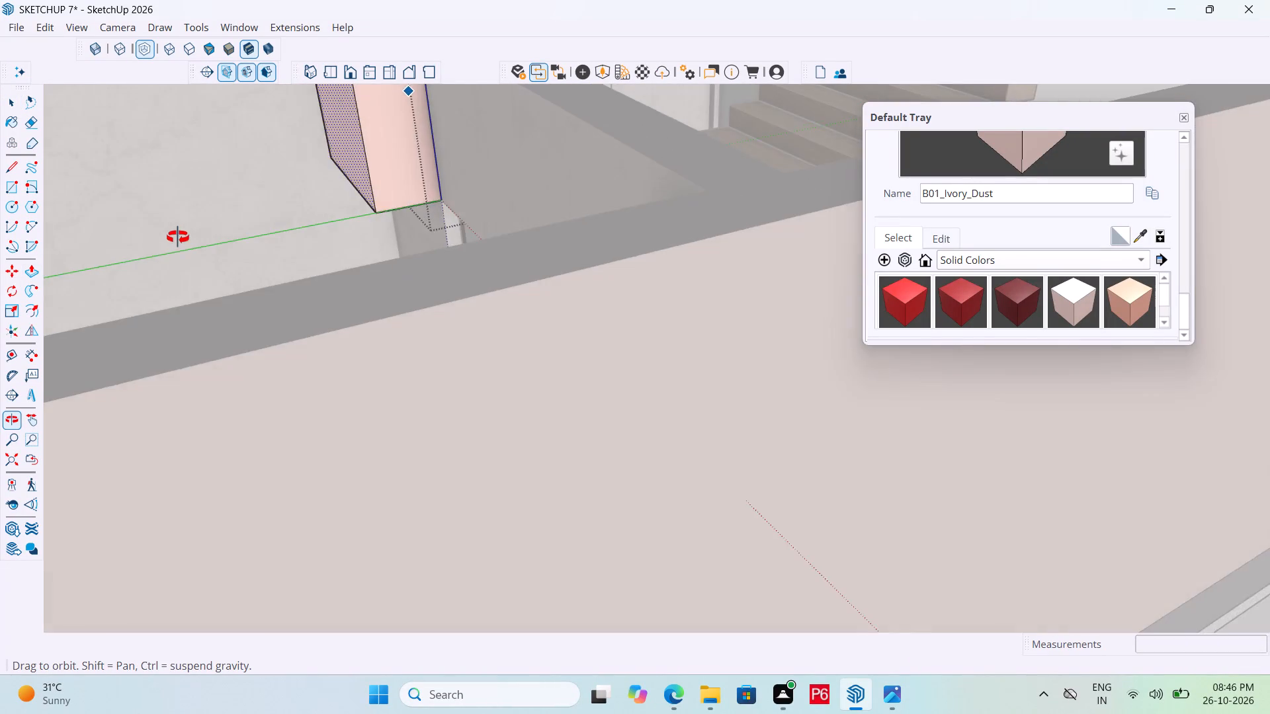
{"action": "middle_click_drag", "start_coordinate": [178, 237], "coordinate": [226, 306]}
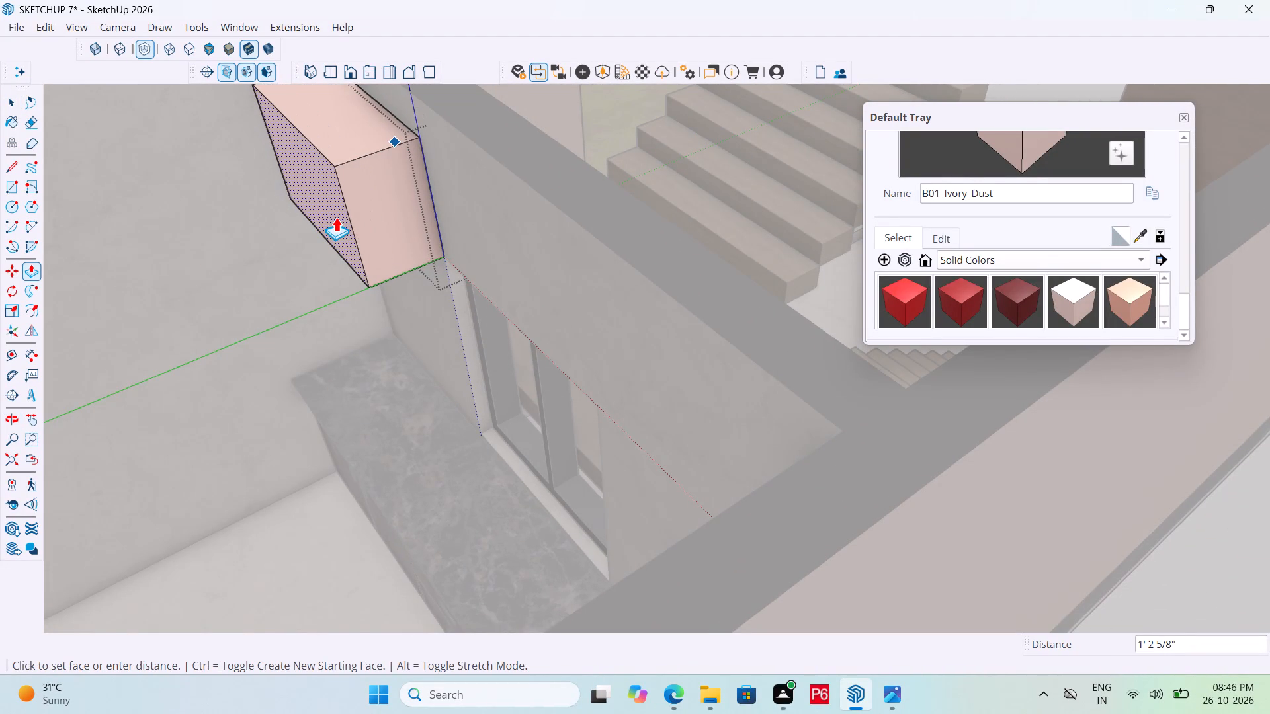
{"action": "type", "text": "1'"}
{"action": "type", "text": "6\""}
{"action": "key", "text": "Return"}
Push the cabinet box's front face back by 6".
{"action": "middle_click_drag", "start_coordinate": [296, 232], "coordinate": [351, 236]}
{"action": "left_click", "coordinate": [350, 237]}
{"action": "type", "text": "6\""}
{"action": "key", "text": "Return"}
Save the model with the new overhead cabinet box.
{"action": "middle_click_drag", "start_coordinate": [349, 233], "coordinate": [360, 235]}
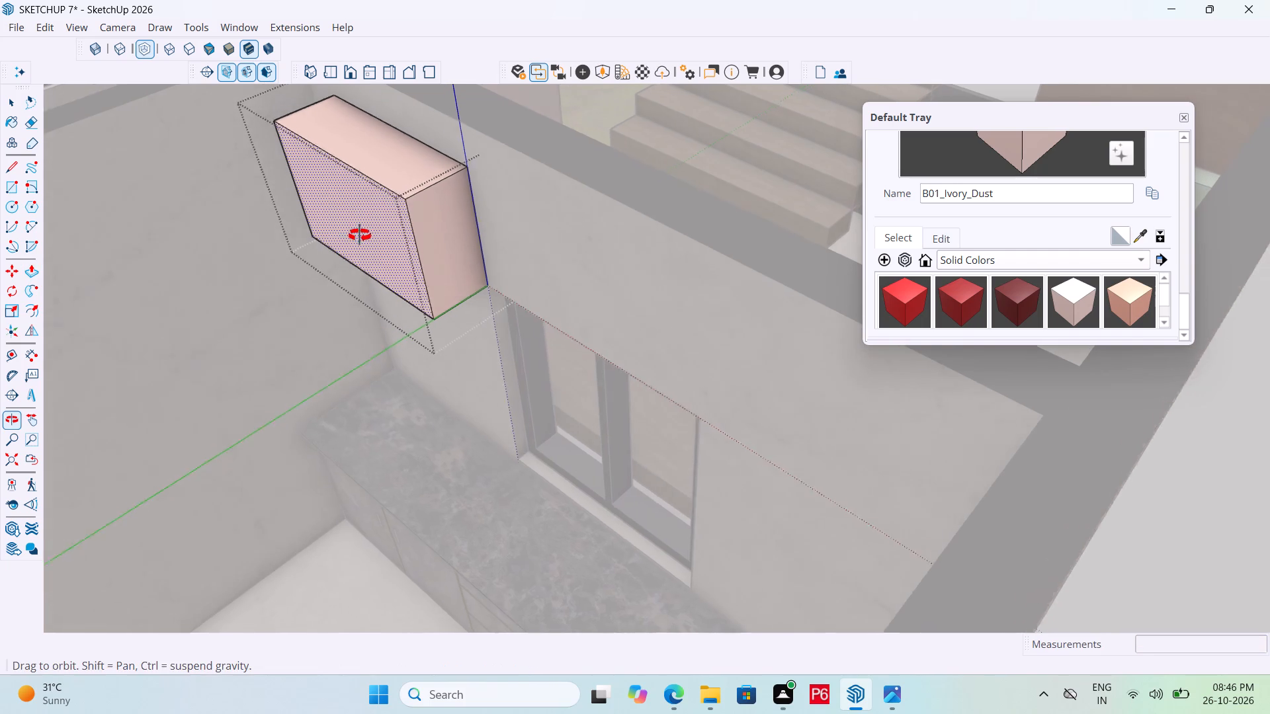
{"action": "middle_click_drag", "start_coordinate": [360, 235], "coordinate": [373, 233]}
{"action": "key", "text": "ctrl+s"}
{"action": "key", "text": "ctrl+s"}
{"action": "key", "text": "ctrl+s"}
{"action": "key", "text": "ctrl+s"}
Extend the cabinet box's end face away from the window until it meets the adjacent kitchen side wall.
{"action": "middle_click_drag", "start_coordinate": [376, 233], "coordinate": [613, 216]}
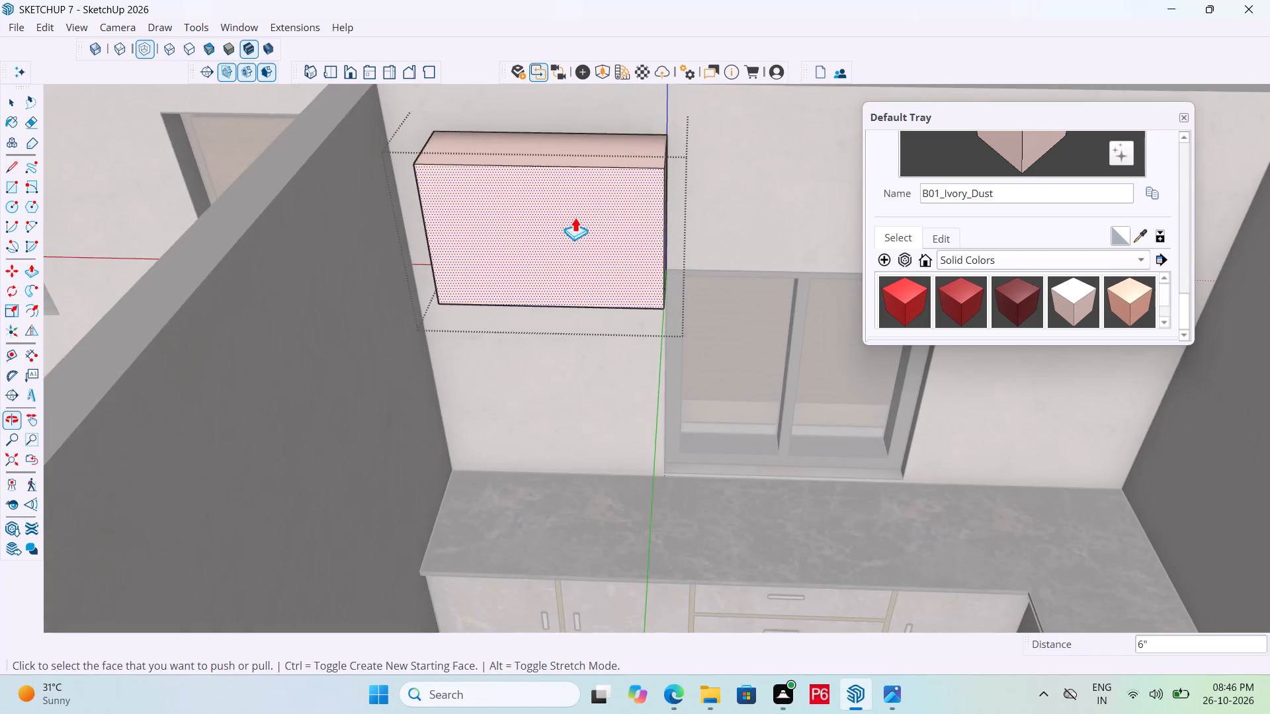
{"action": "middle_click_drag", "start_coordinate": [459, 231], "coordinate": [624, 297]}
{"action": "scroll", "coordinate": [550, 370], "scroll_direction": "up", "scroll_amount": 10}
{"action": "middle_click_drag", "start_coordinate": [550, 370], "coordinate": [582, 358]}
{"action": "middle_click_drag", "start_coordinate": [630, 345], "coordinate": [602, 351]}
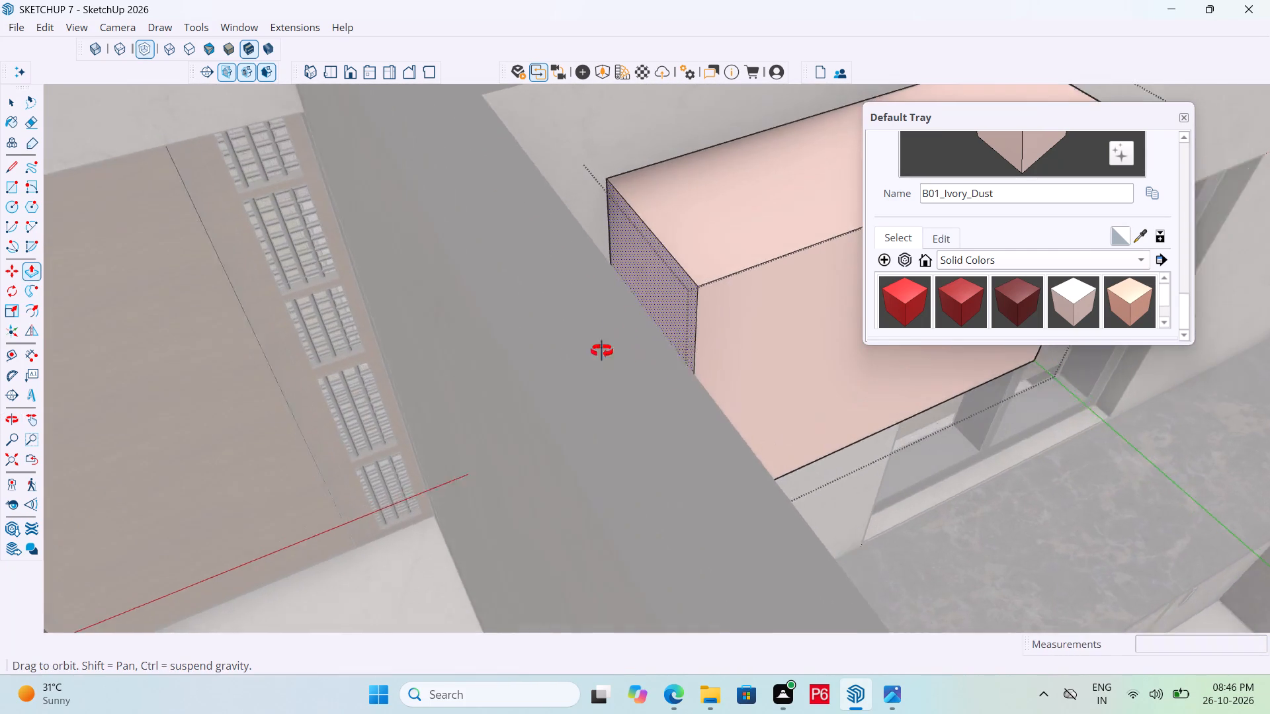
{"action": "middle_click_drag", "start_coordinate": [602, 351], "coordinate": [510, 354]}
{"action": "left_click", "coordinate": [667, 325]}
{"action": "middle_click_drag", "start_coordinate": [553, 356], "coordinate": [519, 344]}
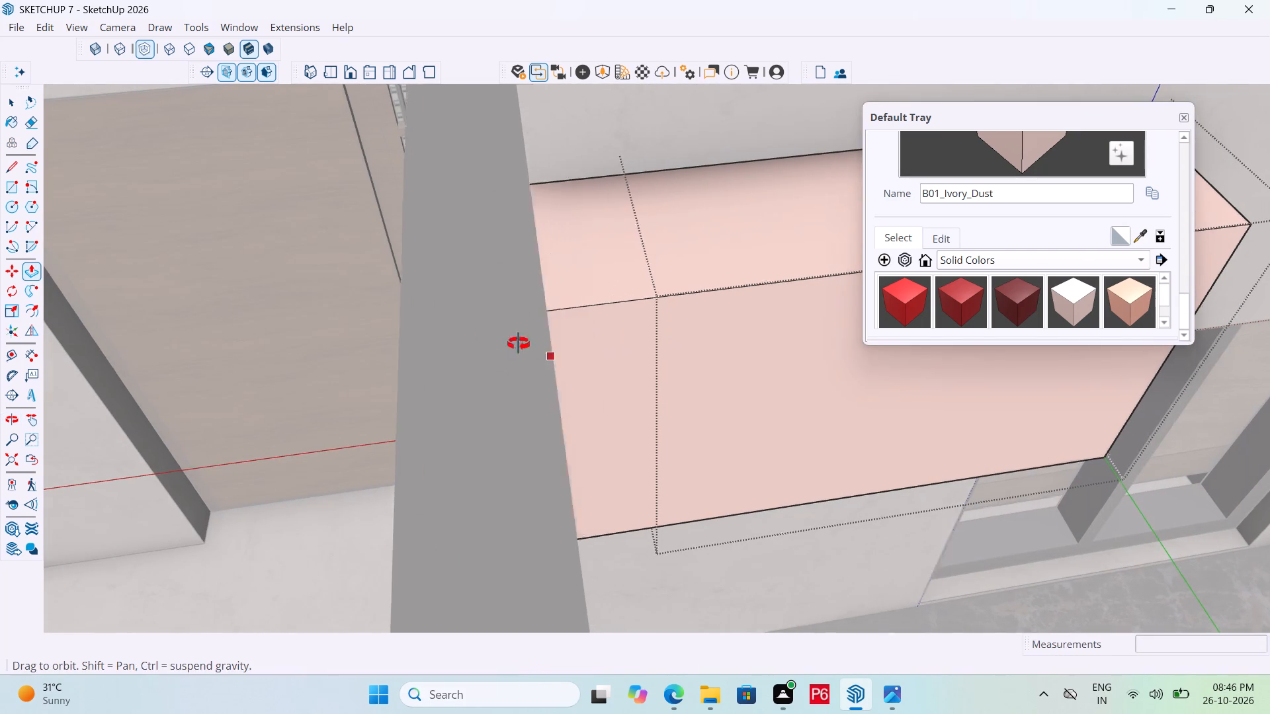
{"action": "middle_click_drag", "start_coordinate": [519, 344], "coordinate": [372, 310]}
{"action": "left_click_drag", "start_coordinate": [493, 302], "coordinate": [468, 294]}
Extend the box's window-side end face about 7' 7 1/2" over the window to the opposite kitchen wall.
{"action": "scroll", "coordinate": [283, 203], "scroll_direction": "down", "scroll_amount": 11}
{"action": "scroll", "coordinate": [462, 284], "scroll_direction": "up", "scroll_amount": 5}
{"action": "scroll", "coordinate": [384, 204], "scroll_direction": "up", "scroll_amount": 2}
{"action": "left_click", "coordinate": [372, 205]}
{"action": "scroll", "coordinate": [680, 258], "scroll_direction": "down", "scroll_amount": 7}
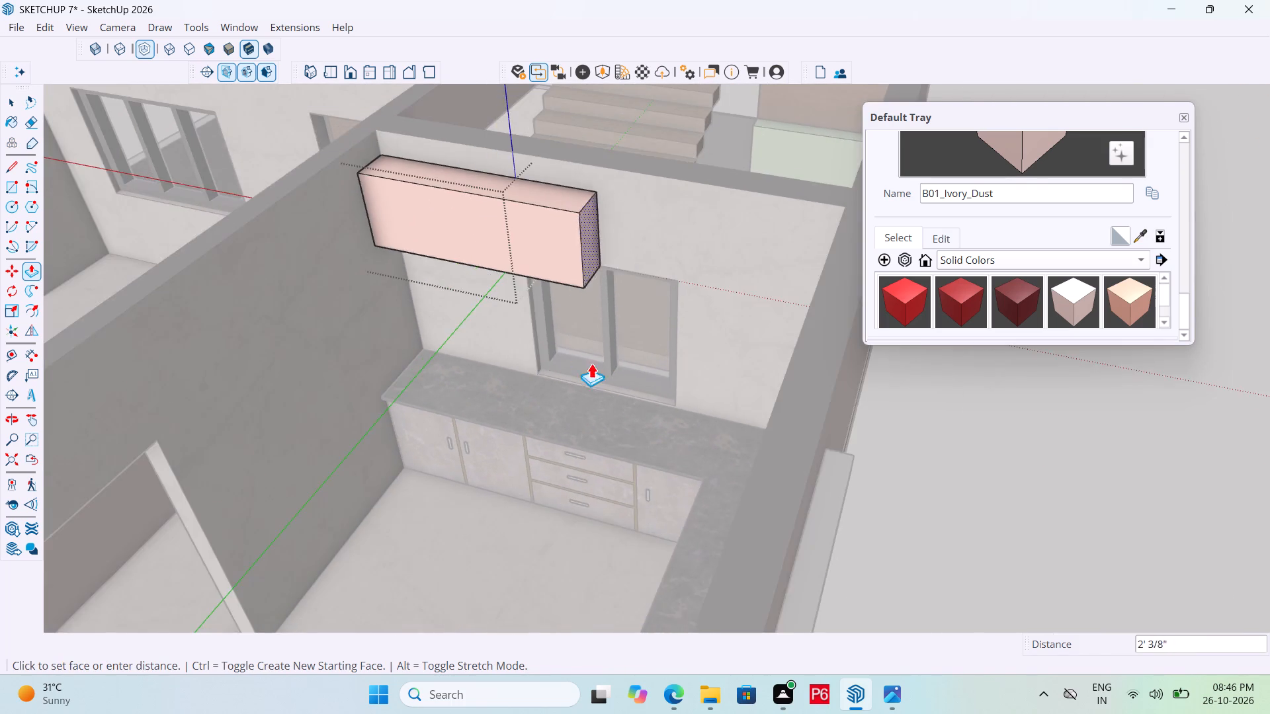
{"action": "middle_click_drag", "start_coordinate": [597, 364], "coordinate": [871, 358]}
{"action": "scroll", "coordinate": [452, 393], "scroll_direction": "down", "scroll_amount": 5}
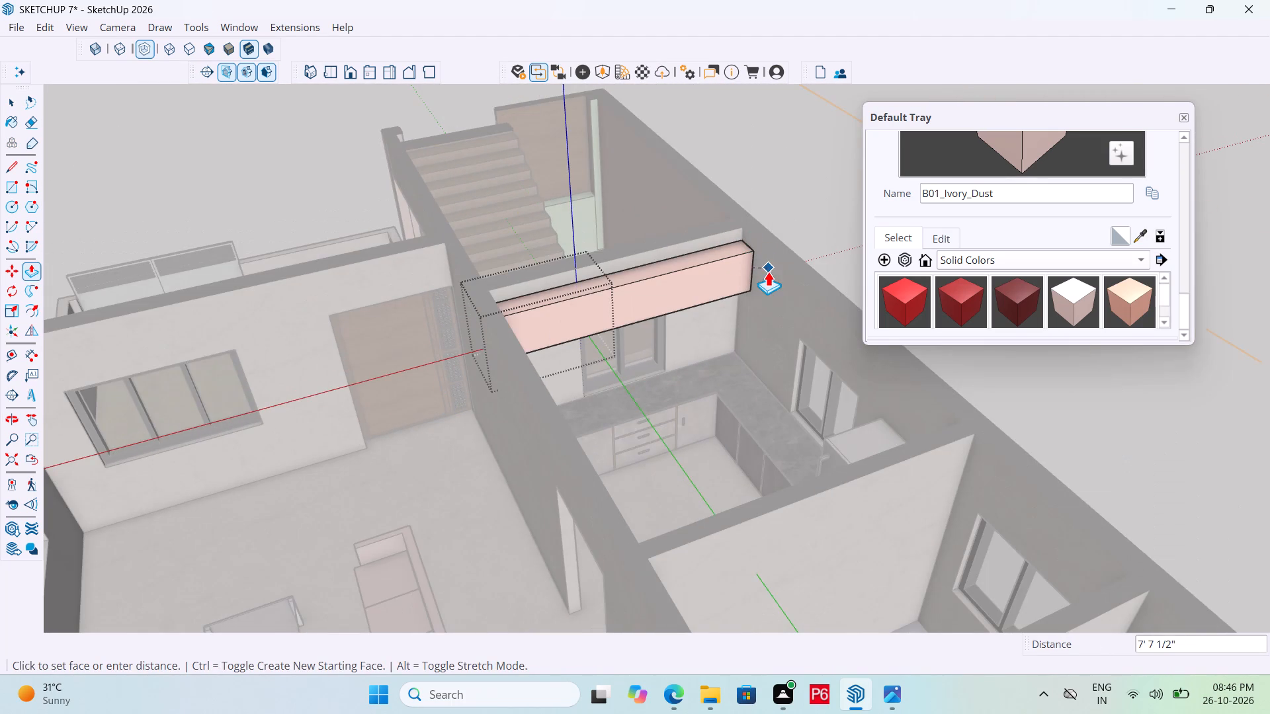
{"action": "left_click", "coordinate": [768, 271]}
Save the model with the overhead cabinet box spanning the full wall.
{"action": "middle_click_drag", "start_coordinate": [771, 290], "coordinate": [732, 293]}
{"action": "key", "text": "ctrl+s"}
{"action": "key", "text": "ctrl+s"}
{"action": "key", "text": "ctrl+s"}
{"action": "key", "text": "ctrl+s"}
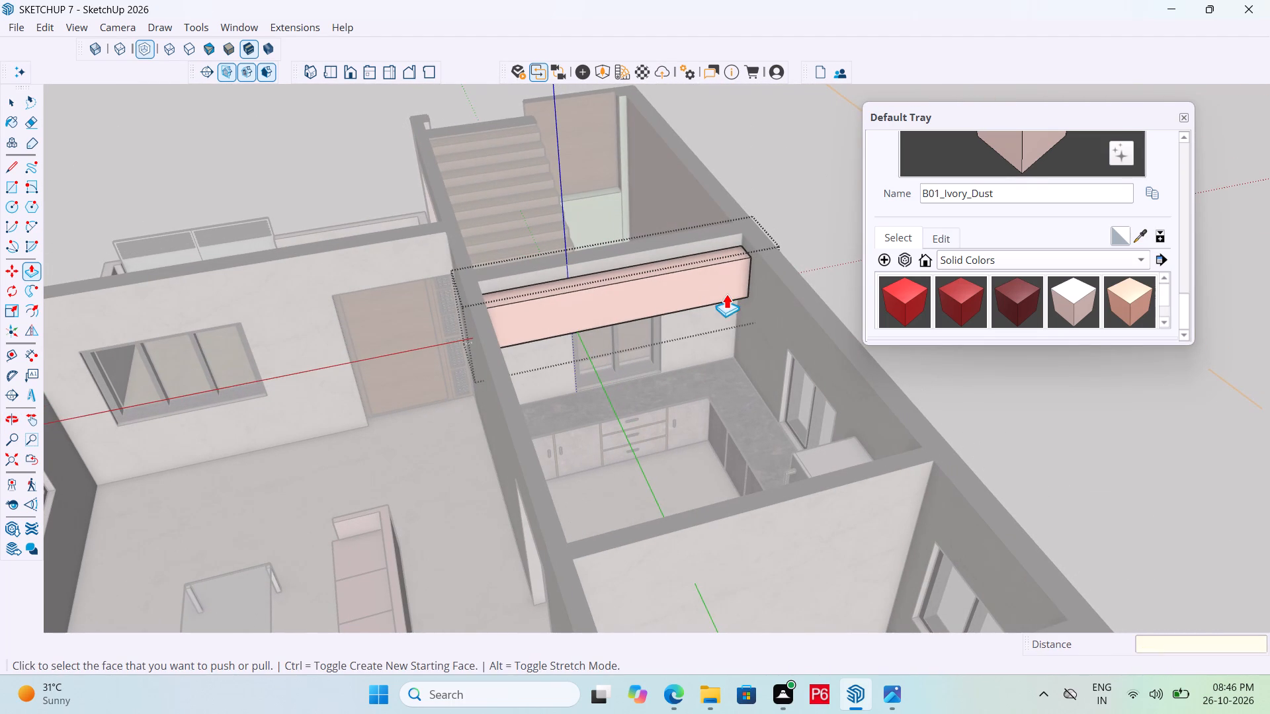
Save the model and close the overhead cabinet box's group after editing.
{"action": "key", "text": "ctrl+s"}
{"action": "scroll", "coordinate": [747, 243], "scroll_direction": "down", "scroll_amount": 6}
{"action": "middle_click", "coordinate": [736, 270]}
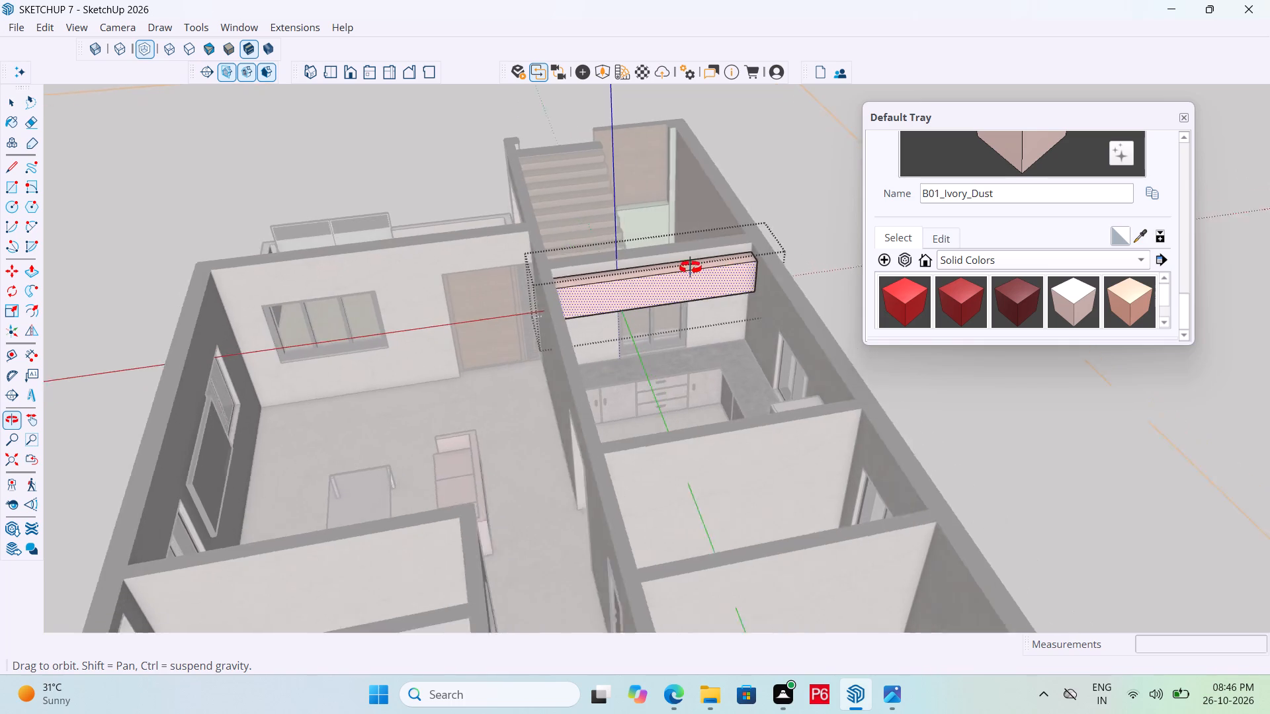
{"action": "scroll", "coordinate": [750, 274], "scroll_direction": "up", "scroll_amount": 6}
{"action": "key", "text": "space"}
{"action": "left_click", "coordinate": [811, 214]}
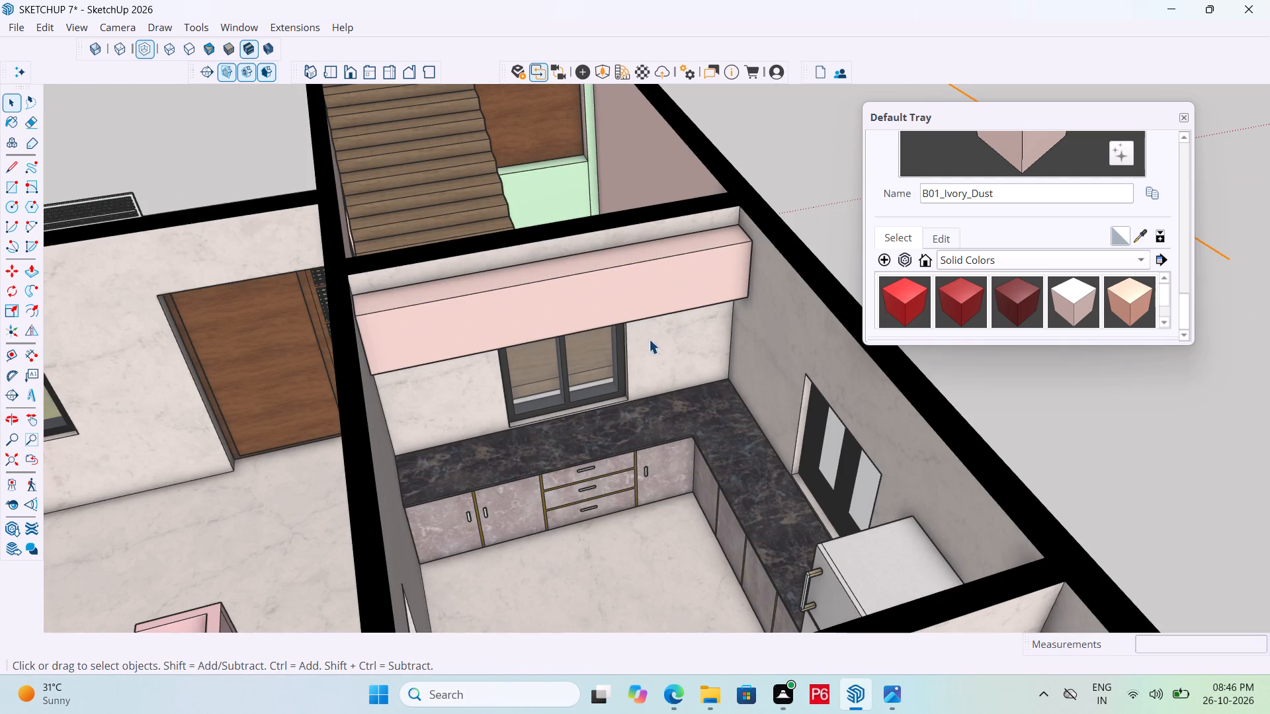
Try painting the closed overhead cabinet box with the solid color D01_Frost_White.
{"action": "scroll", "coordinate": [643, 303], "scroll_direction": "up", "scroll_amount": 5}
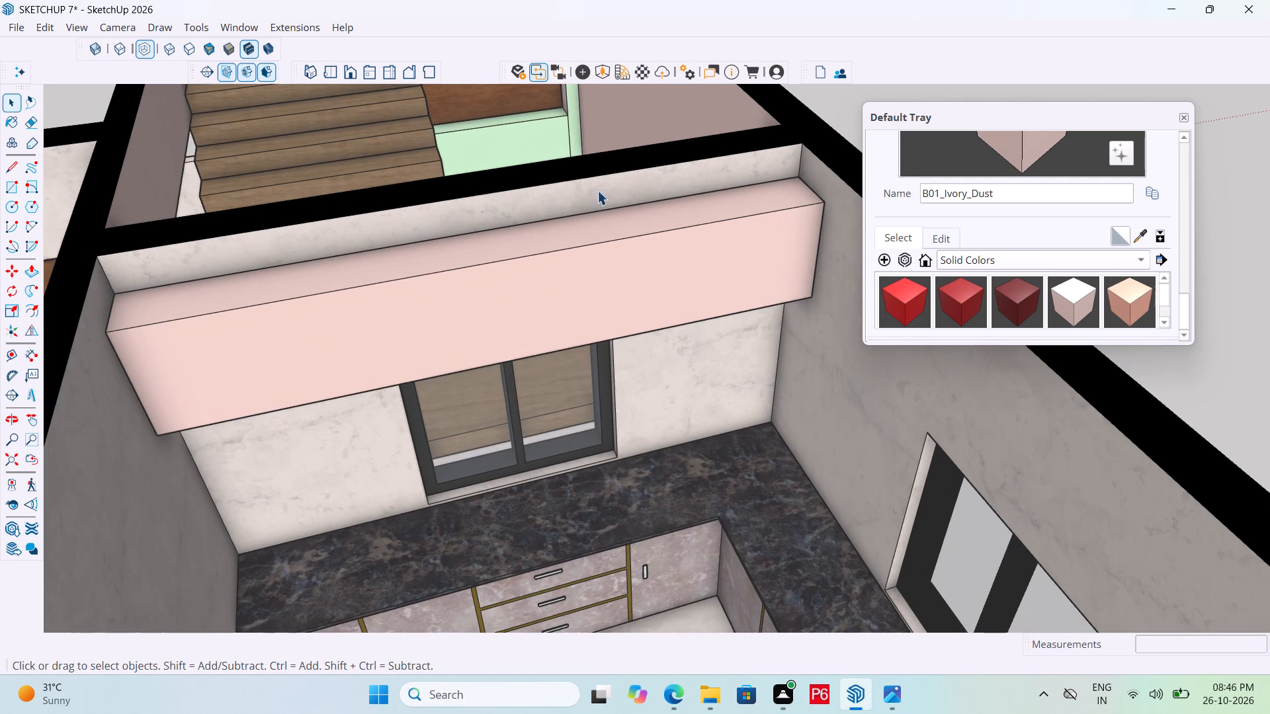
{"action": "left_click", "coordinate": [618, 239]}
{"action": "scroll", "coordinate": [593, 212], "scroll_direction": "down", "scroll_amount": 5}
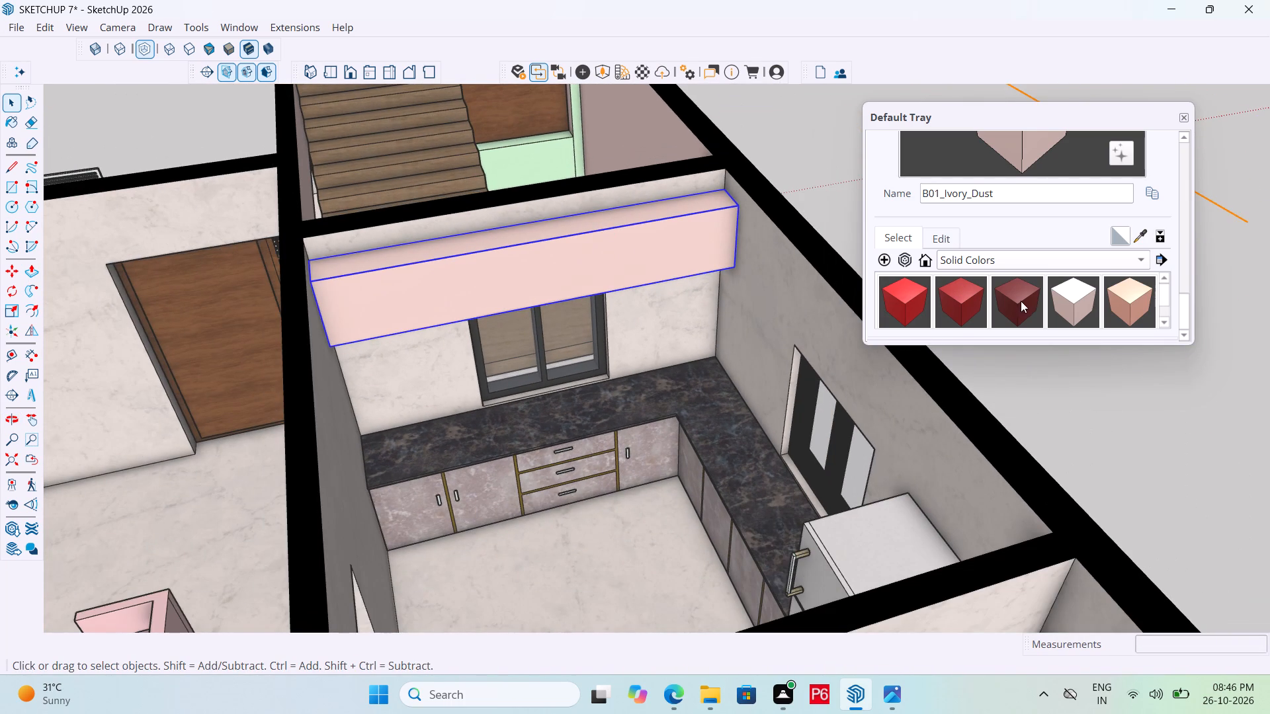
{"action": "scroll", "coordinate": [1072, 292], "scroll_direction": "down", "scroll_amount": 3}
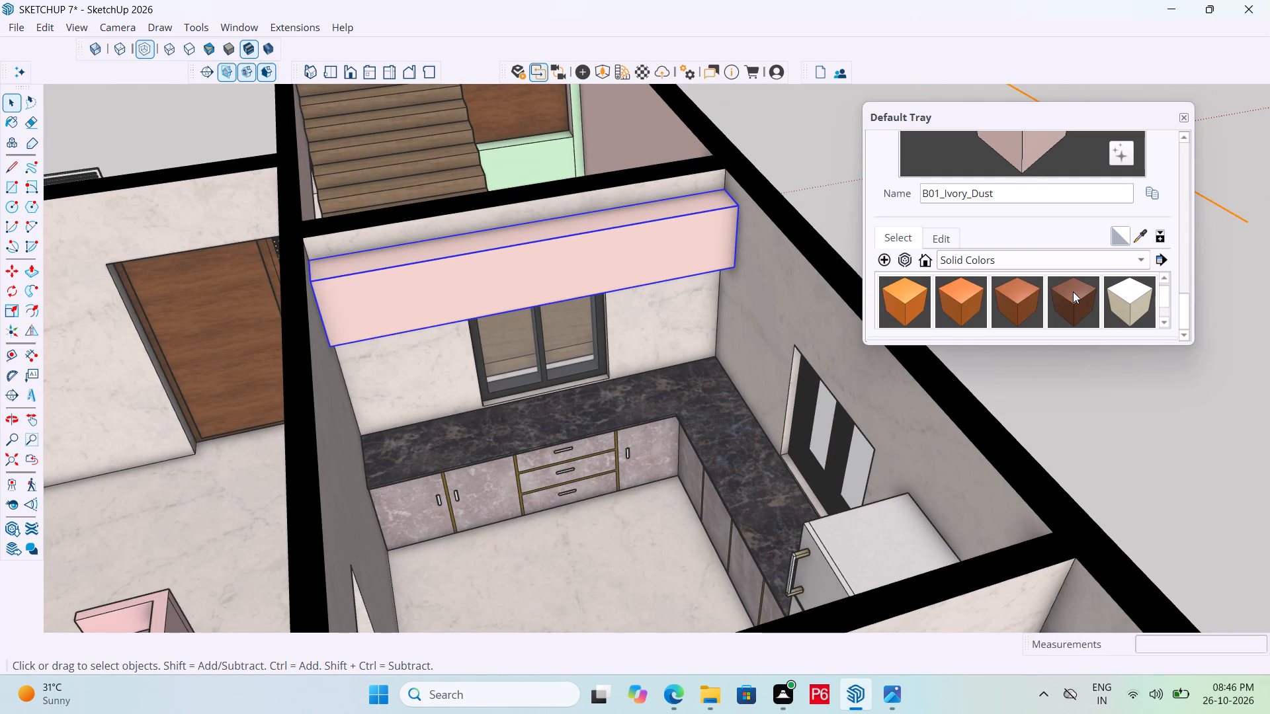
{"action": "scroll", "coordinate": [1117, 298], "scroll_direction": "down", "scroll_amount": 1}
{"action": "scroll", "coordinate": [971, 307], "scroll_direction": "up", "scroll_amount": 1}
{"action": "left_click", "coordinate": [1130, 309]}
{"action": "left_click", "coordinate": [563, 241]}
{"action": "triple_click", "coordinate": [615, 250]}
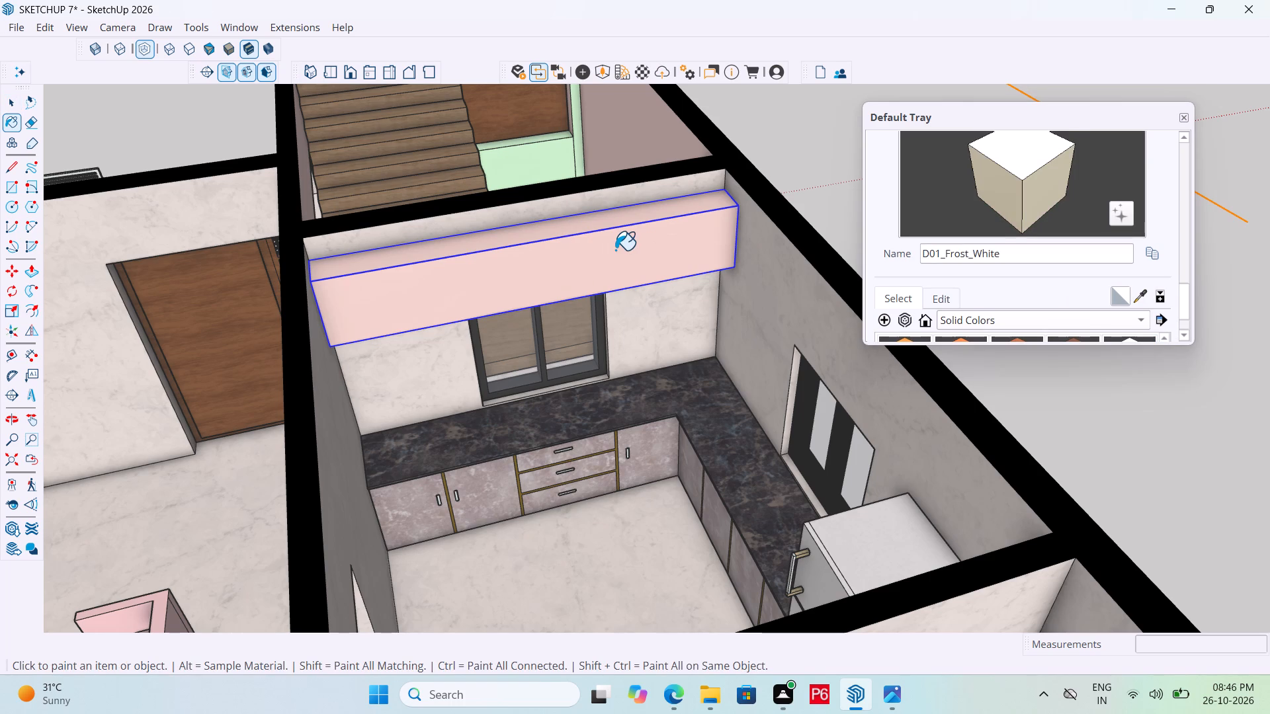
Open the overhead cabinet box's group, select all its faces and paint them E01_Mint_Frost.
{"action": "key", "text": "space"}
{"action": "left_click", "coordinate": [693, 235]}
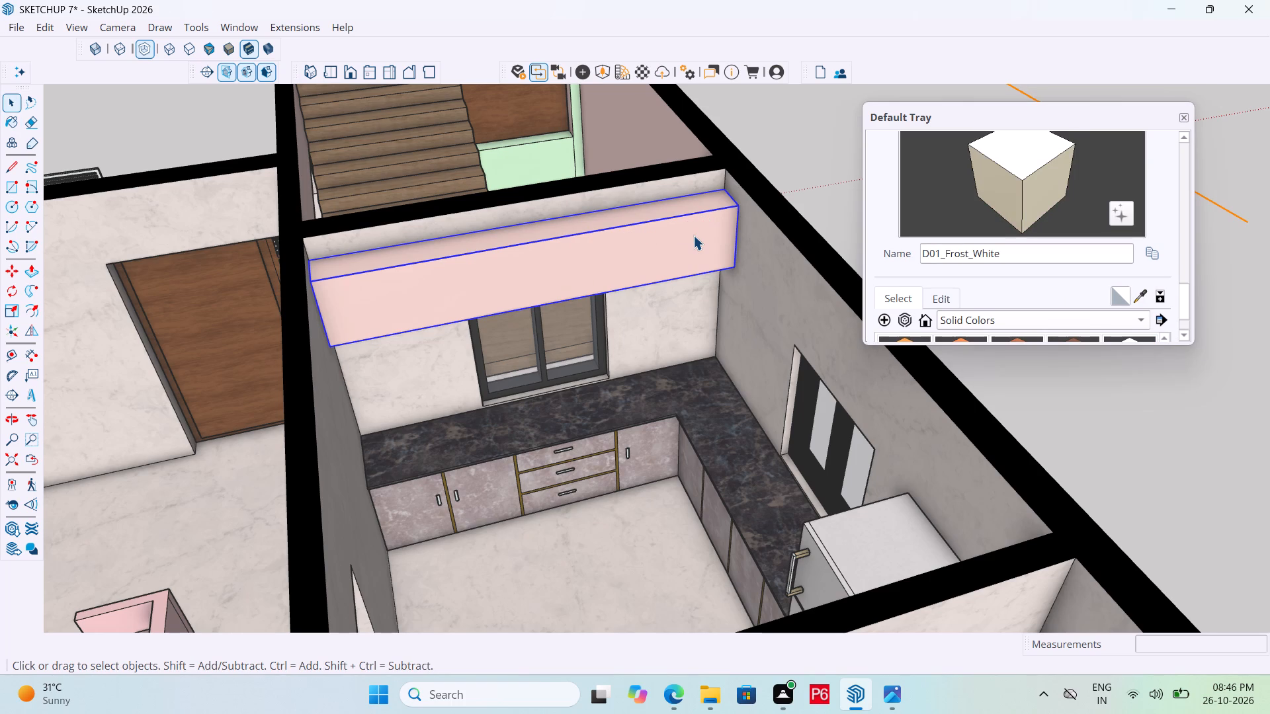
{"action": "triple_click", "coordinate": [693, 235]}
{"action": "scroll", "coordinate": [1029, 280], "scroll_direction": "down", "scroll_amount": 4}
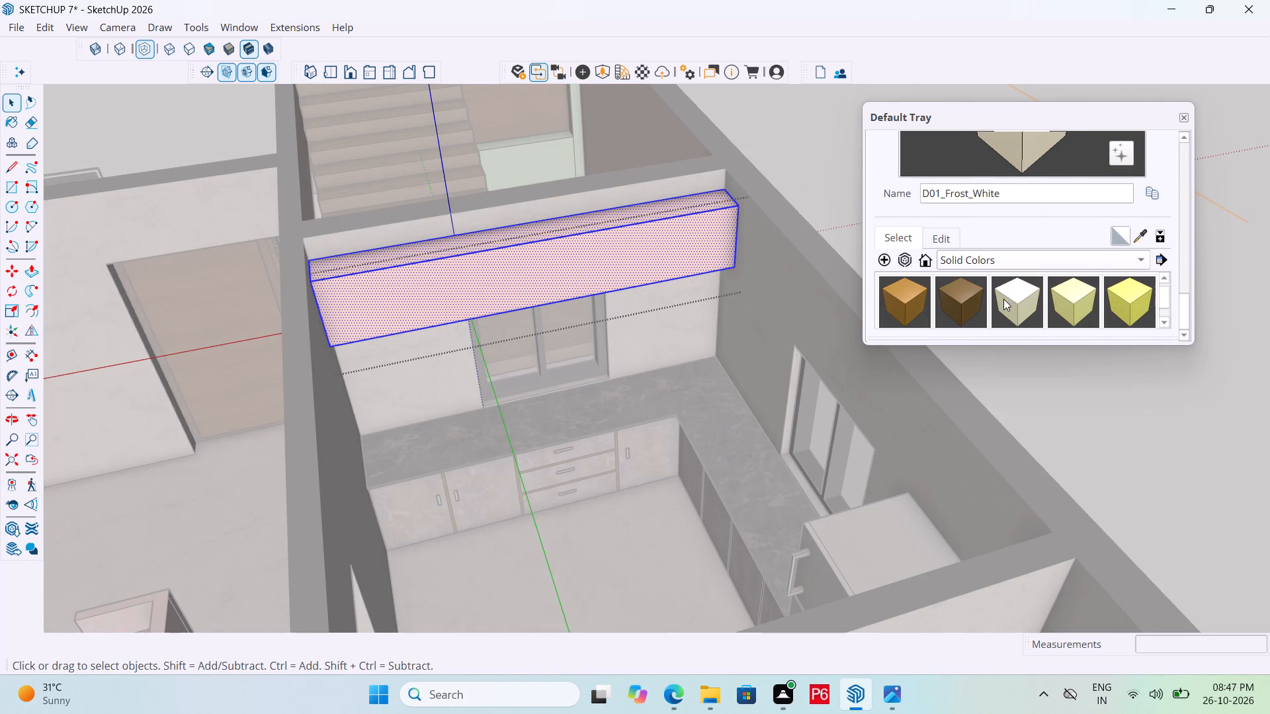
{"action": "left_click", "coordinate": [1015, 297]}
{"action": "left_click", "coordinate": [574, 253]}
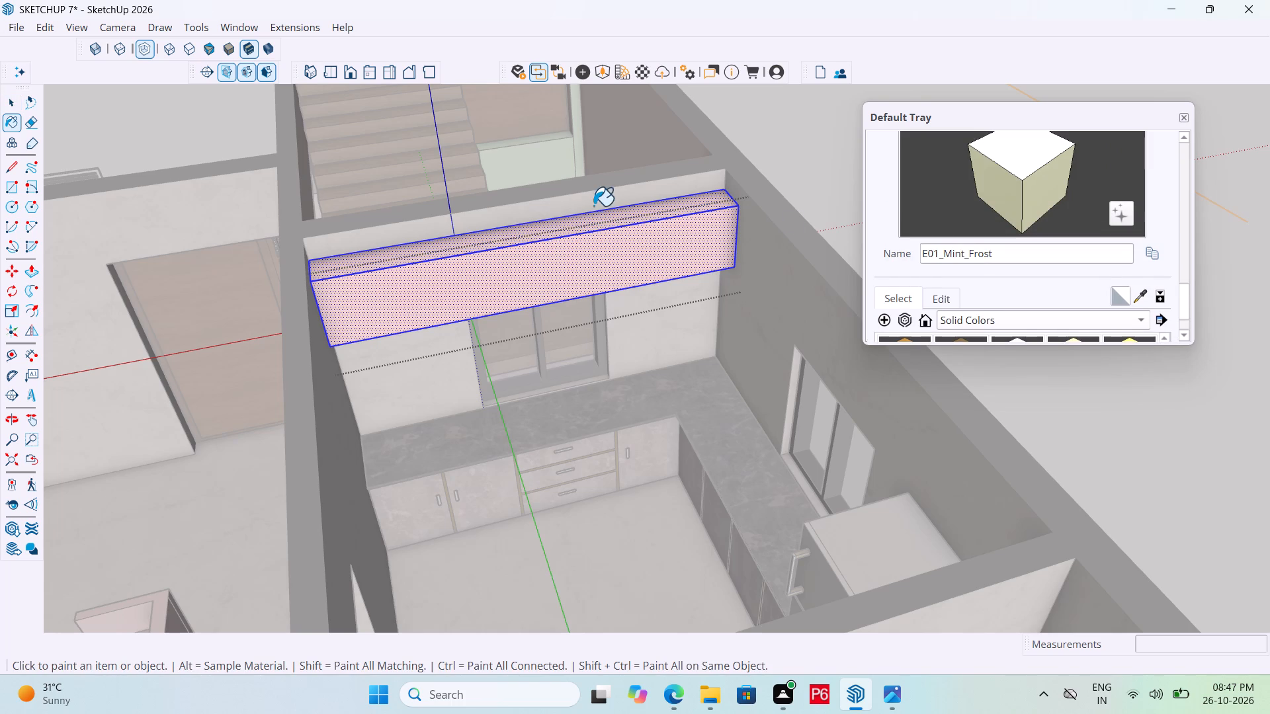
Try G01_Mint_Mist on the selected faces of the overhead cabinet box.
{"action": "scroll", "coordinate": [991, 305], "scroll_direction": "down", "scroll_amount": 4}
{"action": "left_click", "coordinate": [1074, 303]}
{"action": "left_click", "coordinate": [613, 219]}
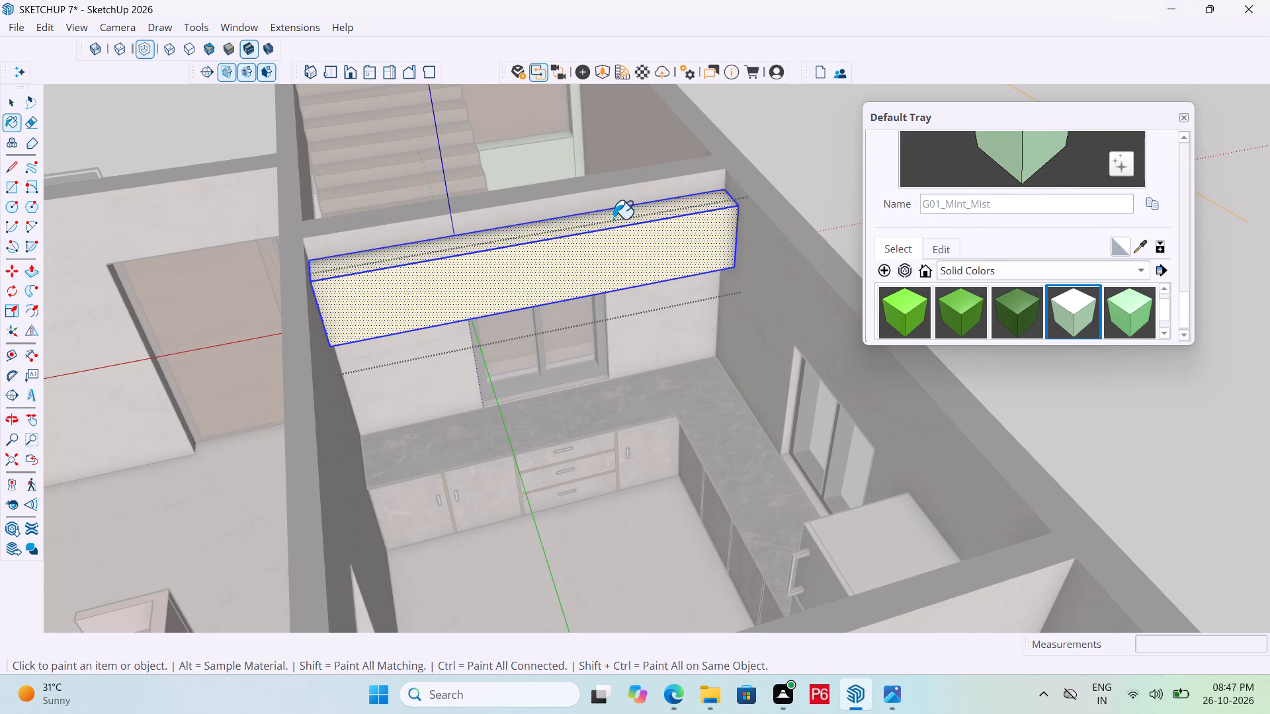
Paint all selected faces of the overhead cabinet box M01_Silver_Fog and close its group.
{"action": "scroll", "coordinate": [664, 187], "scroll_direction": "down", "scroll_amount": 5}
{"action": "scroll", "coordinate": [971, 275], "scroll_direction": "down", "scroll_amount": 5}
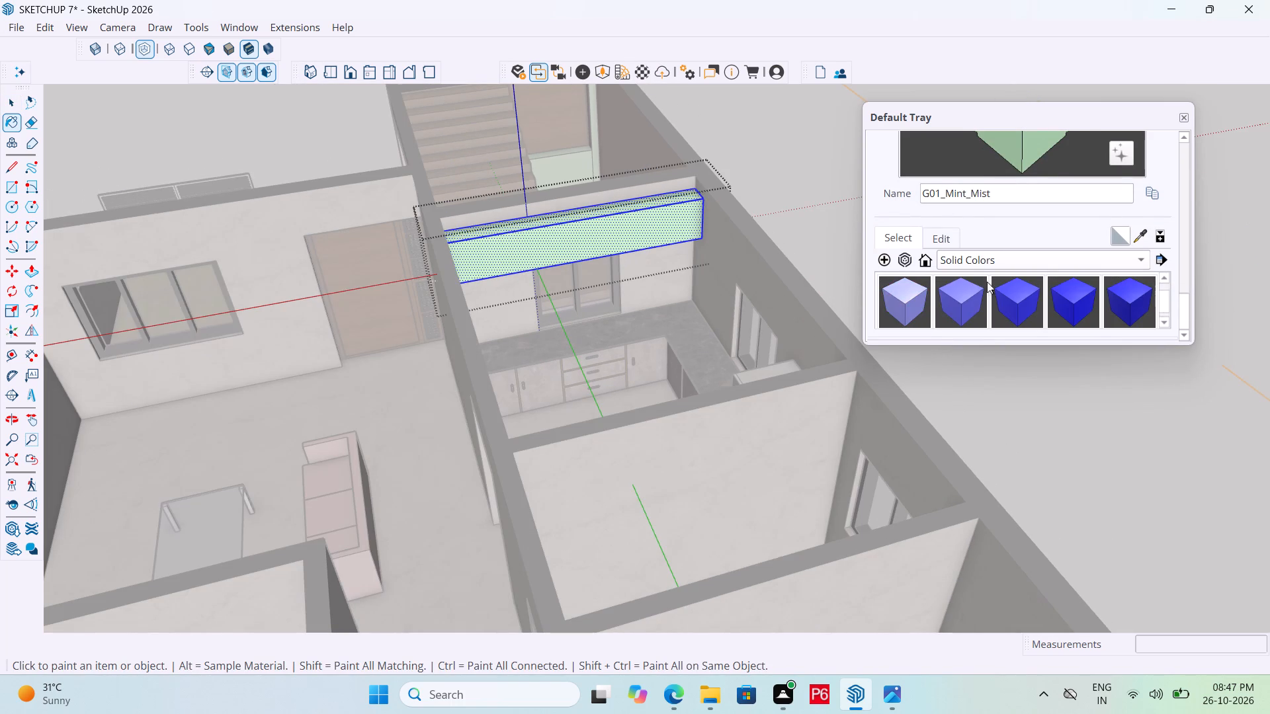
{"action": "scroll", "coordinate": [1048, 296], "scroll_direction": "down", "scroll_amount": 7}
{"action": "scroll", "coordinate": [1049, 292], "scroll_direction": "up", "scroll_amount": 1}
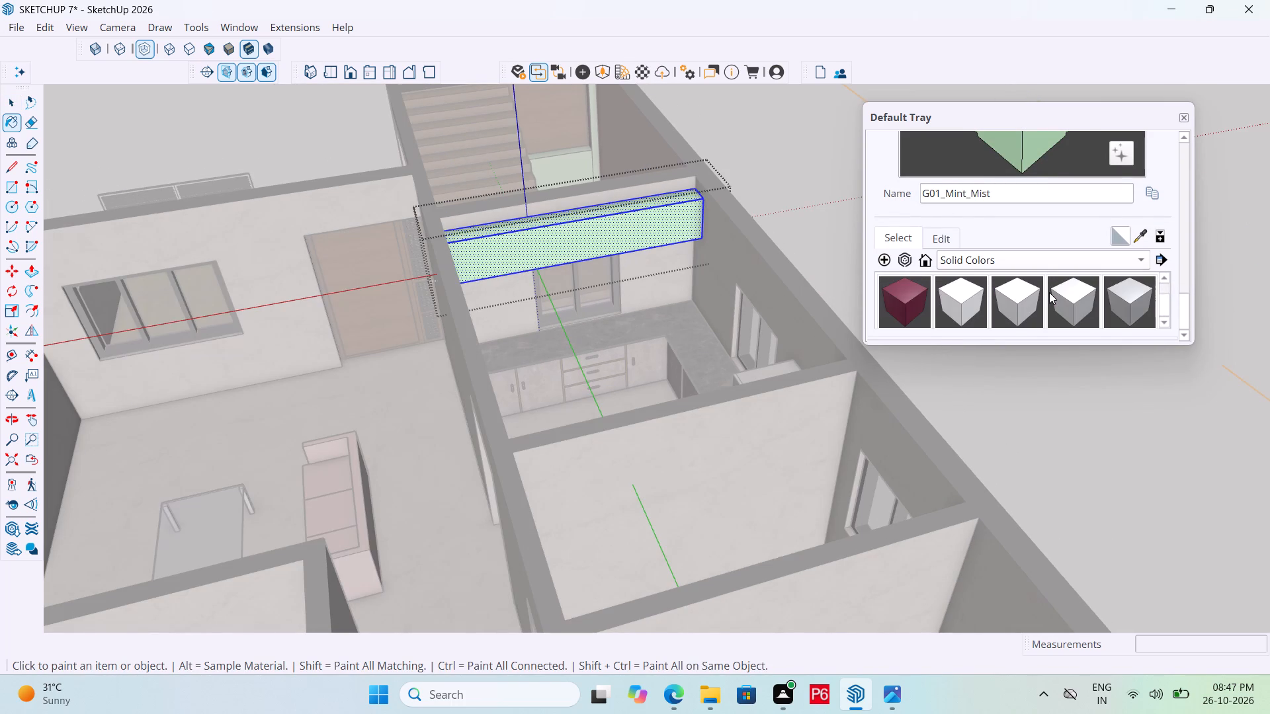
{"action": "scroll", "coordinate": [1089, 297], "scroll_direction": "up", "scroll_amount": 1}
{"action": "scroll", "coordinate": [1058, 298], "scroll_direction": "down", "scroll_amount": 1}
{"action": "left_click", "coordinate": [1015, 298]}
{"action": "left_click", "coordinate": [665, 233]}
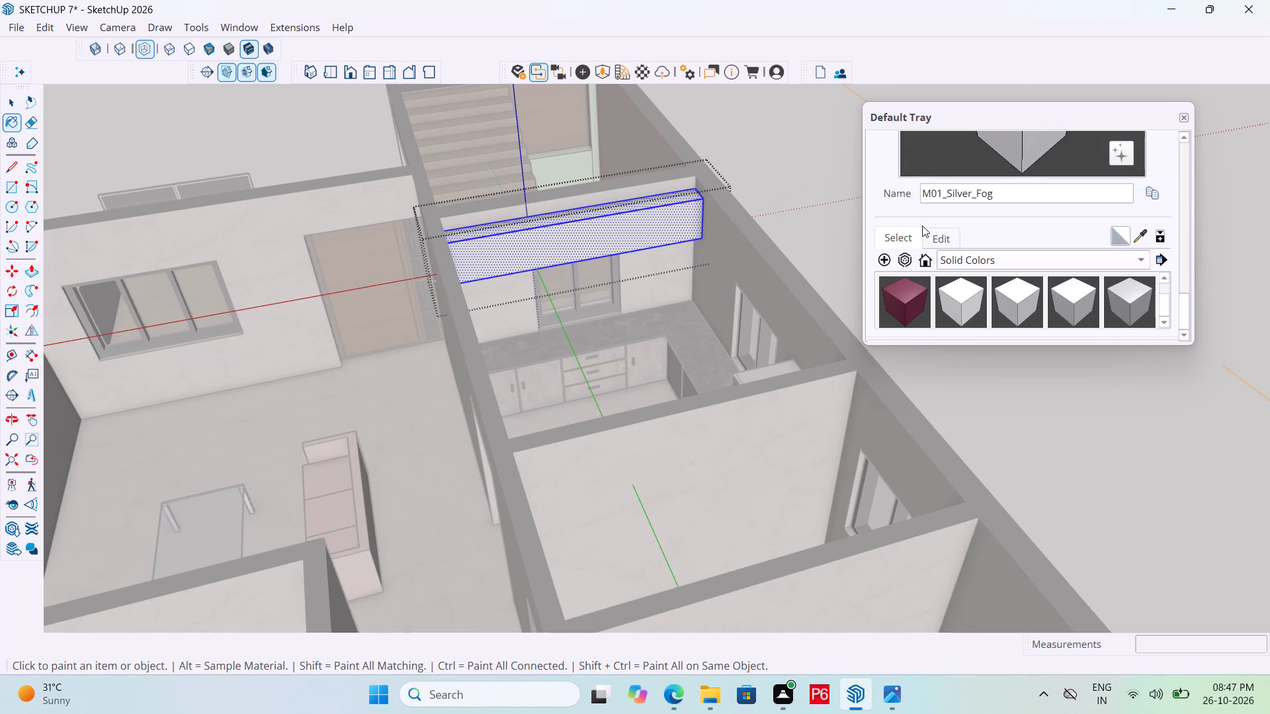
{"action": "key", "text": "space"}
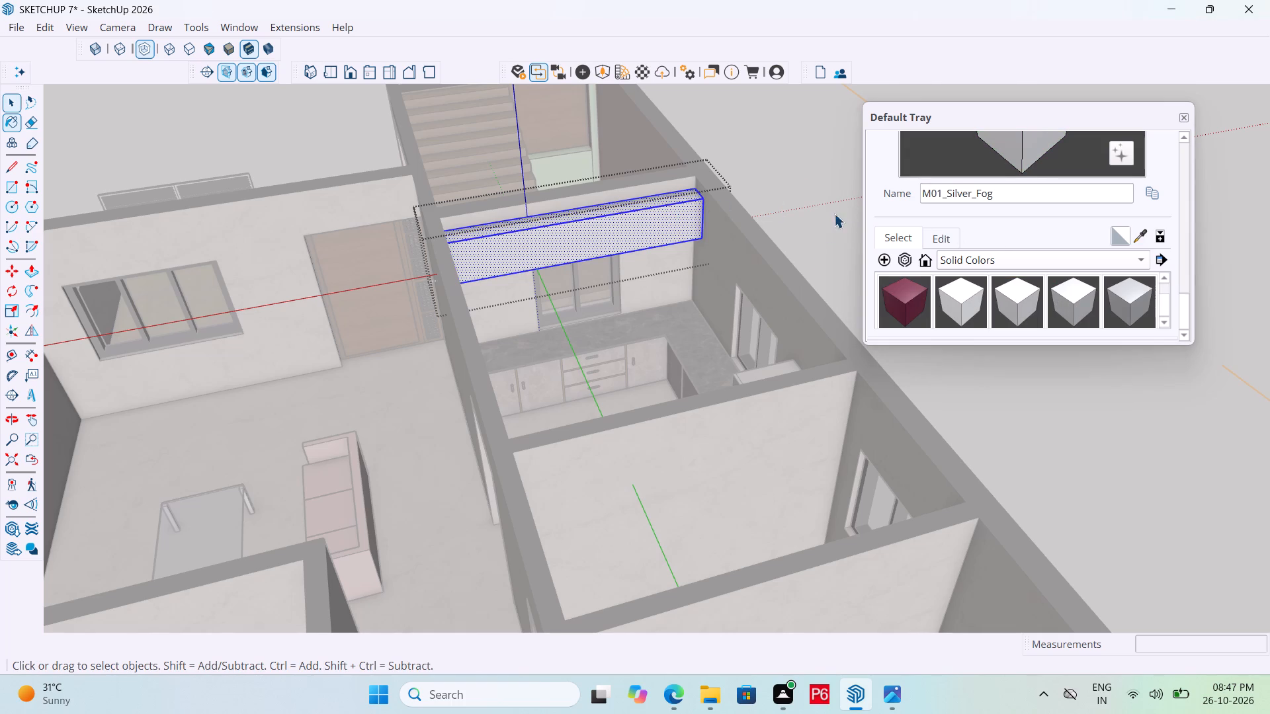
{"action": "left_click", "coordinate": [813, 202]}
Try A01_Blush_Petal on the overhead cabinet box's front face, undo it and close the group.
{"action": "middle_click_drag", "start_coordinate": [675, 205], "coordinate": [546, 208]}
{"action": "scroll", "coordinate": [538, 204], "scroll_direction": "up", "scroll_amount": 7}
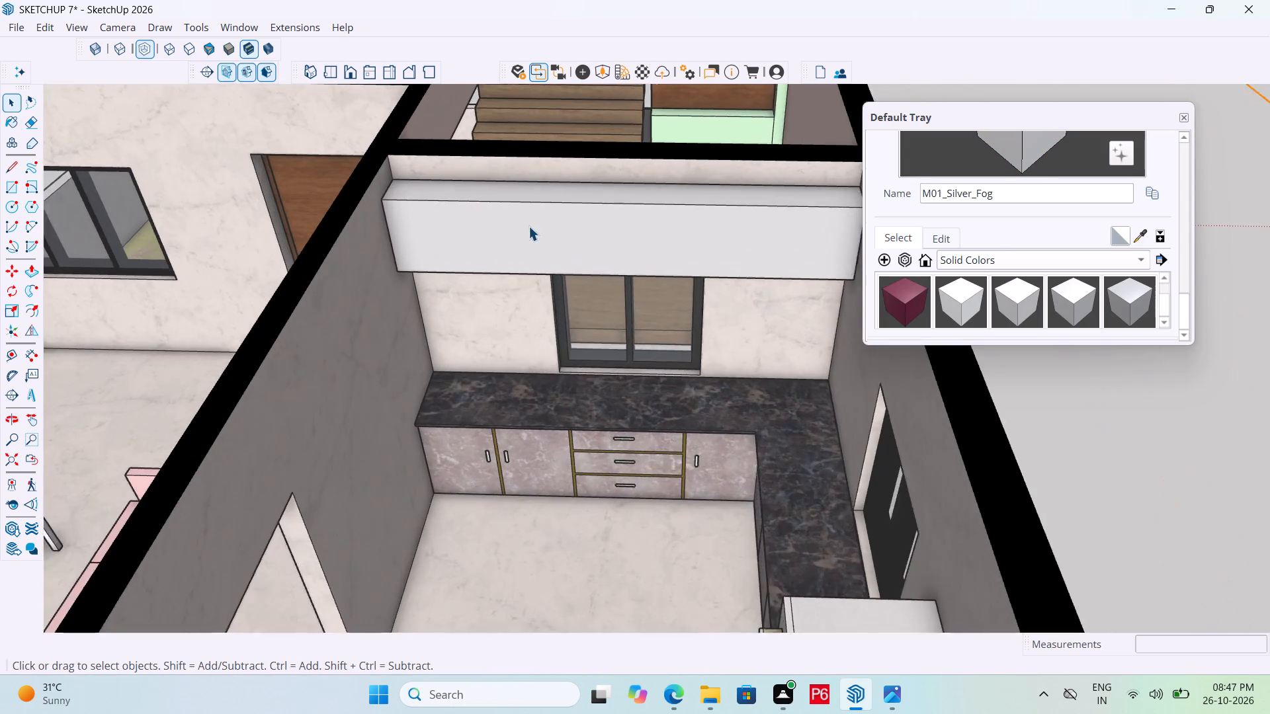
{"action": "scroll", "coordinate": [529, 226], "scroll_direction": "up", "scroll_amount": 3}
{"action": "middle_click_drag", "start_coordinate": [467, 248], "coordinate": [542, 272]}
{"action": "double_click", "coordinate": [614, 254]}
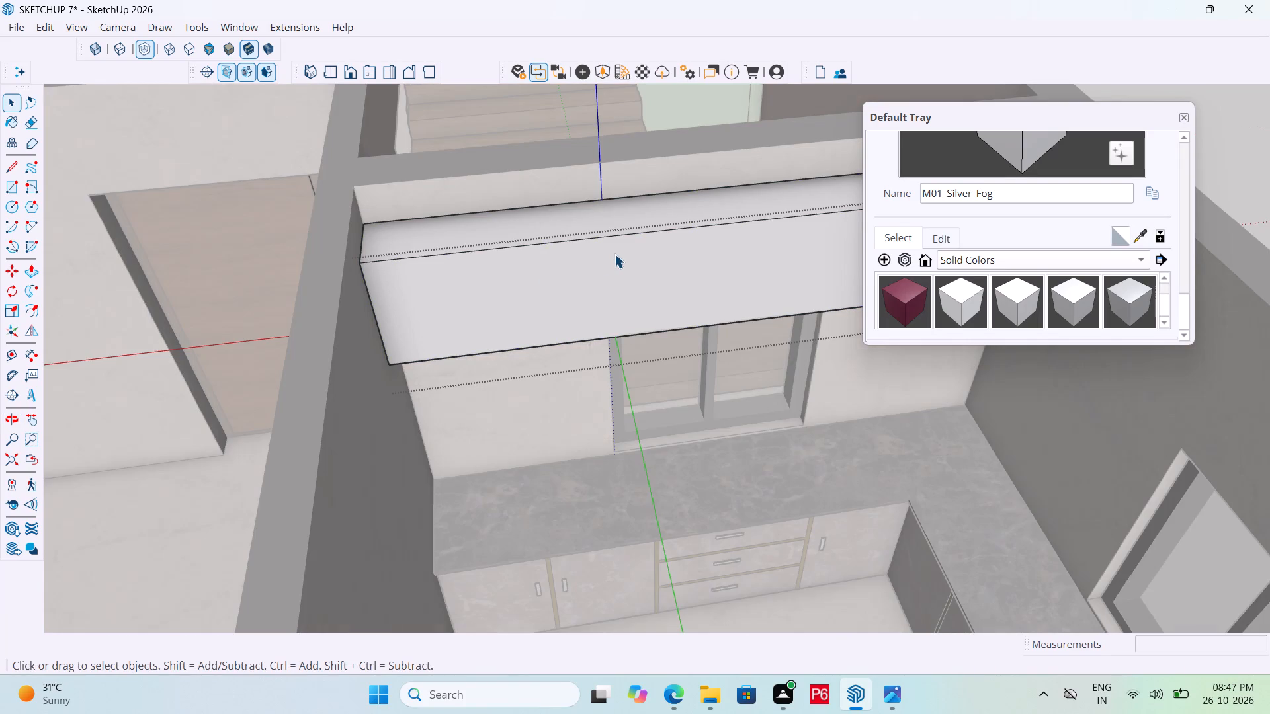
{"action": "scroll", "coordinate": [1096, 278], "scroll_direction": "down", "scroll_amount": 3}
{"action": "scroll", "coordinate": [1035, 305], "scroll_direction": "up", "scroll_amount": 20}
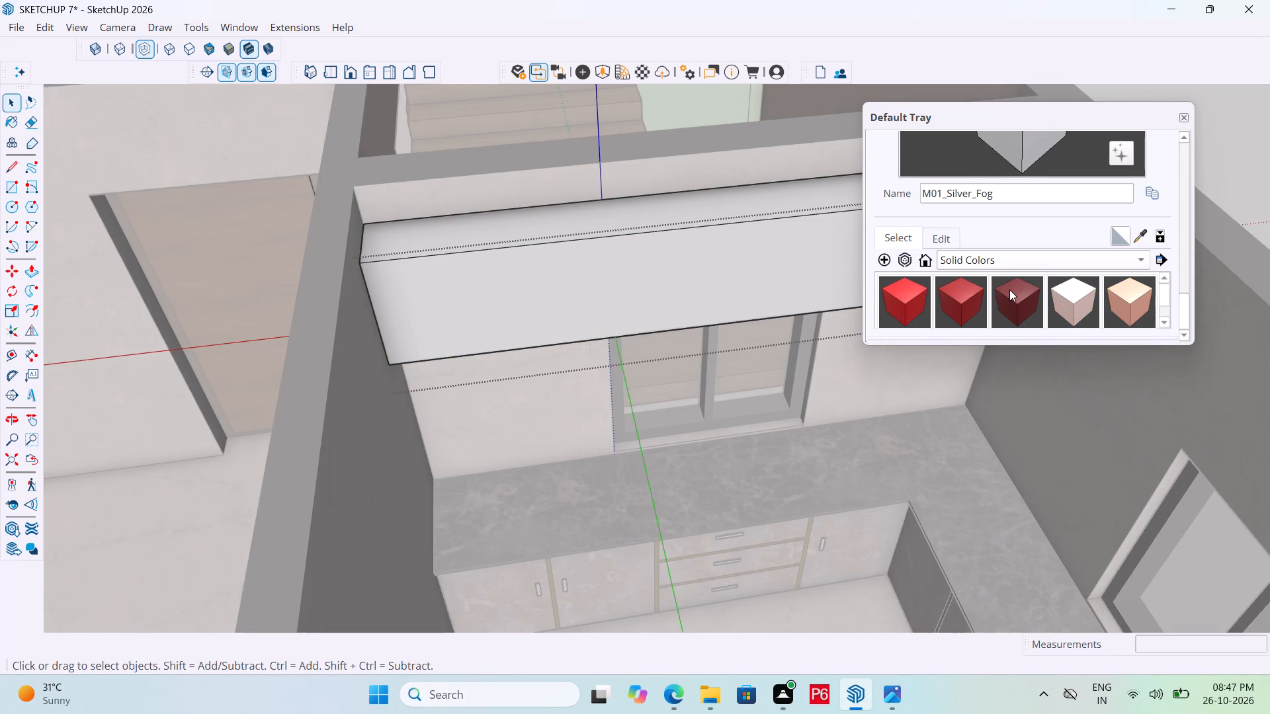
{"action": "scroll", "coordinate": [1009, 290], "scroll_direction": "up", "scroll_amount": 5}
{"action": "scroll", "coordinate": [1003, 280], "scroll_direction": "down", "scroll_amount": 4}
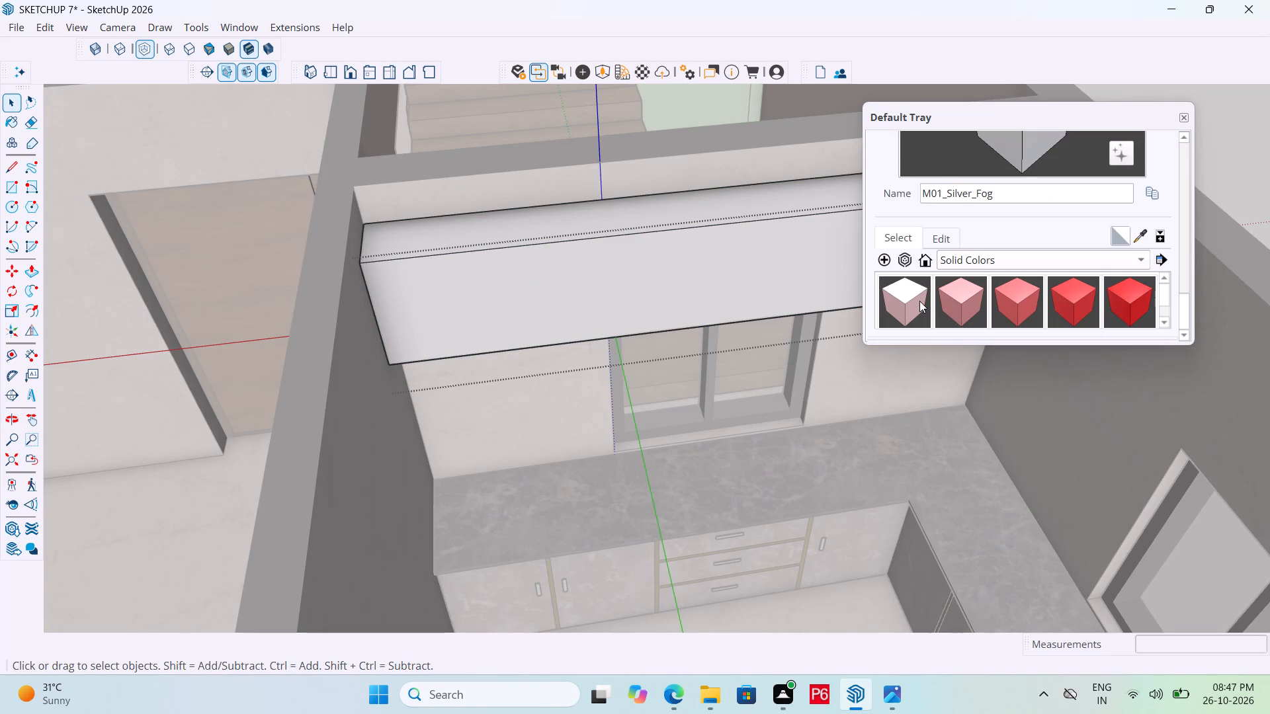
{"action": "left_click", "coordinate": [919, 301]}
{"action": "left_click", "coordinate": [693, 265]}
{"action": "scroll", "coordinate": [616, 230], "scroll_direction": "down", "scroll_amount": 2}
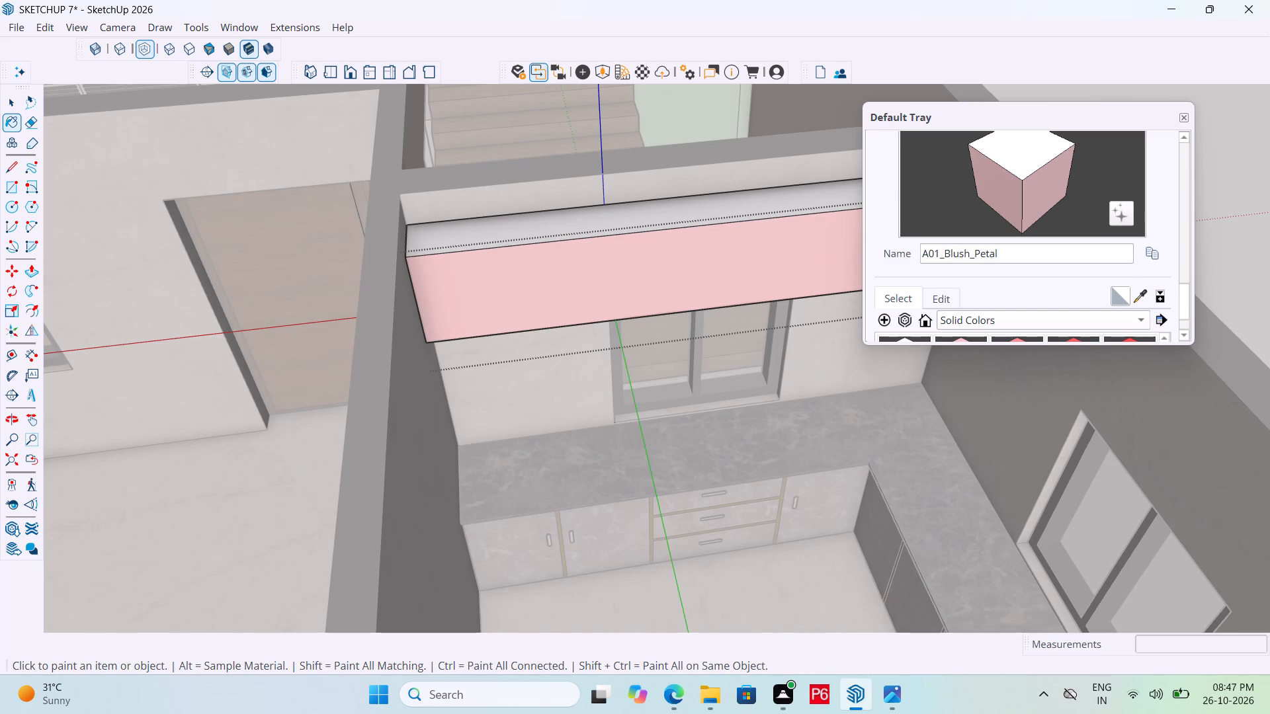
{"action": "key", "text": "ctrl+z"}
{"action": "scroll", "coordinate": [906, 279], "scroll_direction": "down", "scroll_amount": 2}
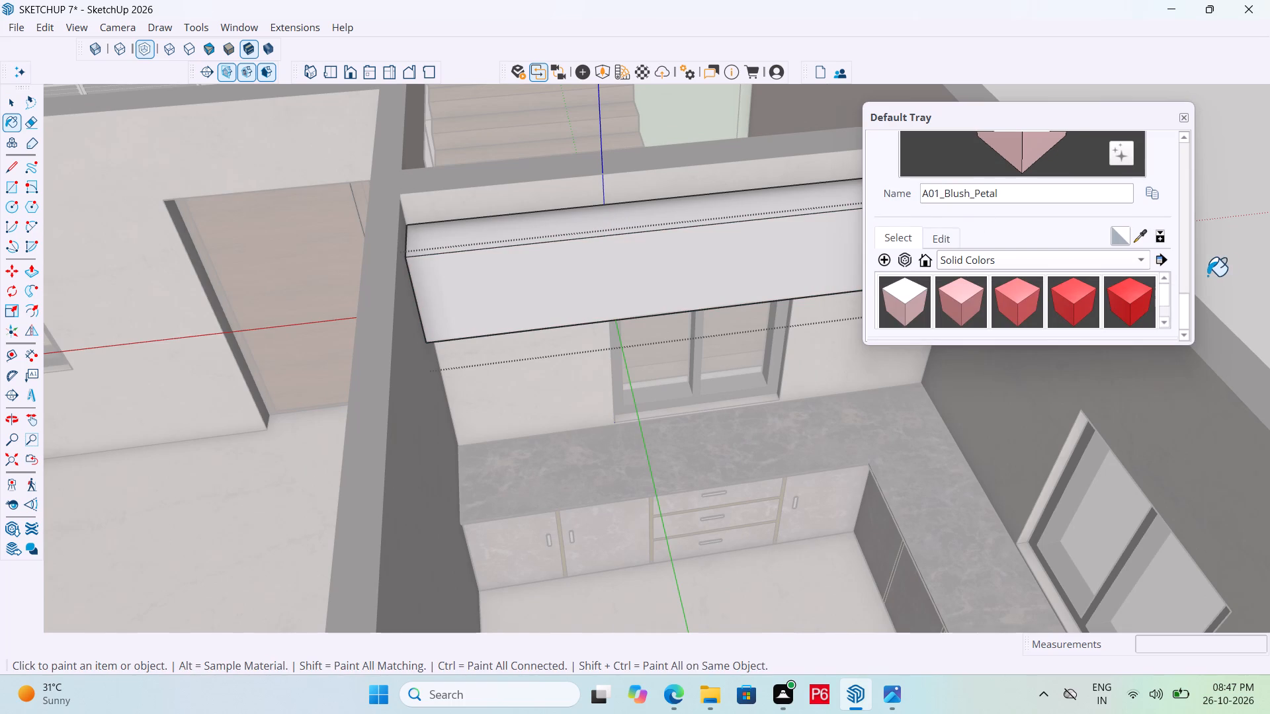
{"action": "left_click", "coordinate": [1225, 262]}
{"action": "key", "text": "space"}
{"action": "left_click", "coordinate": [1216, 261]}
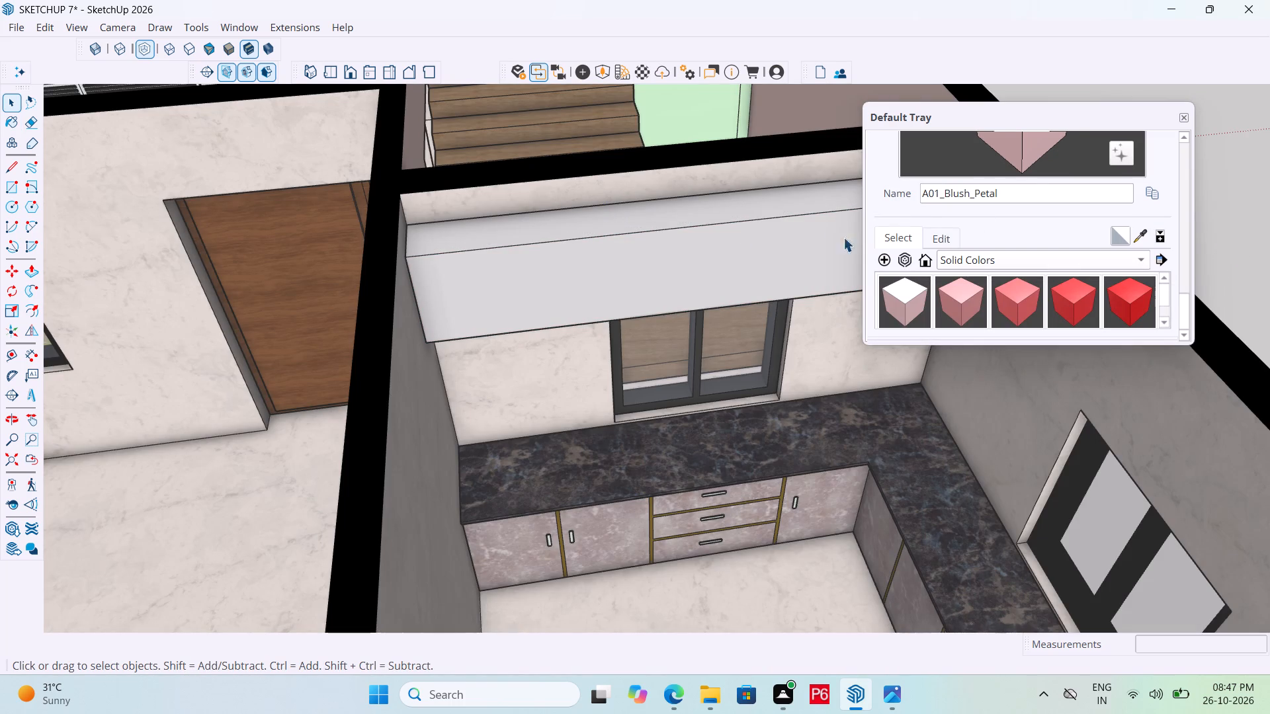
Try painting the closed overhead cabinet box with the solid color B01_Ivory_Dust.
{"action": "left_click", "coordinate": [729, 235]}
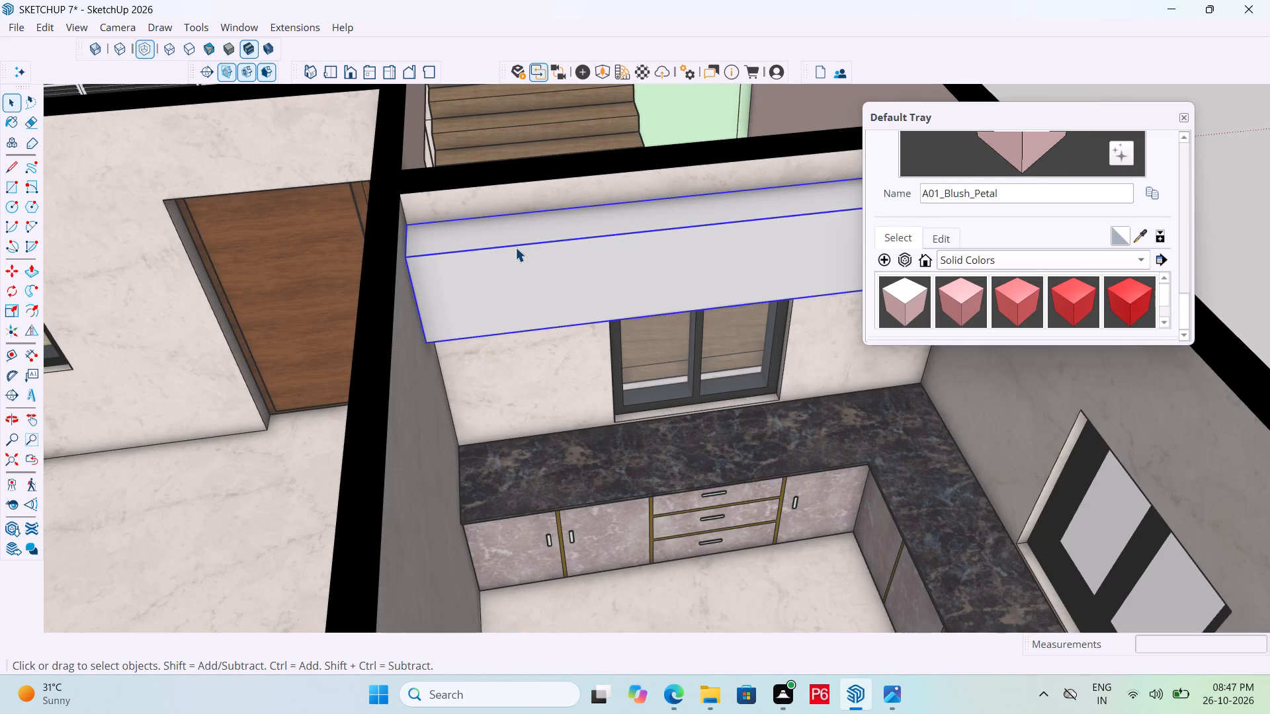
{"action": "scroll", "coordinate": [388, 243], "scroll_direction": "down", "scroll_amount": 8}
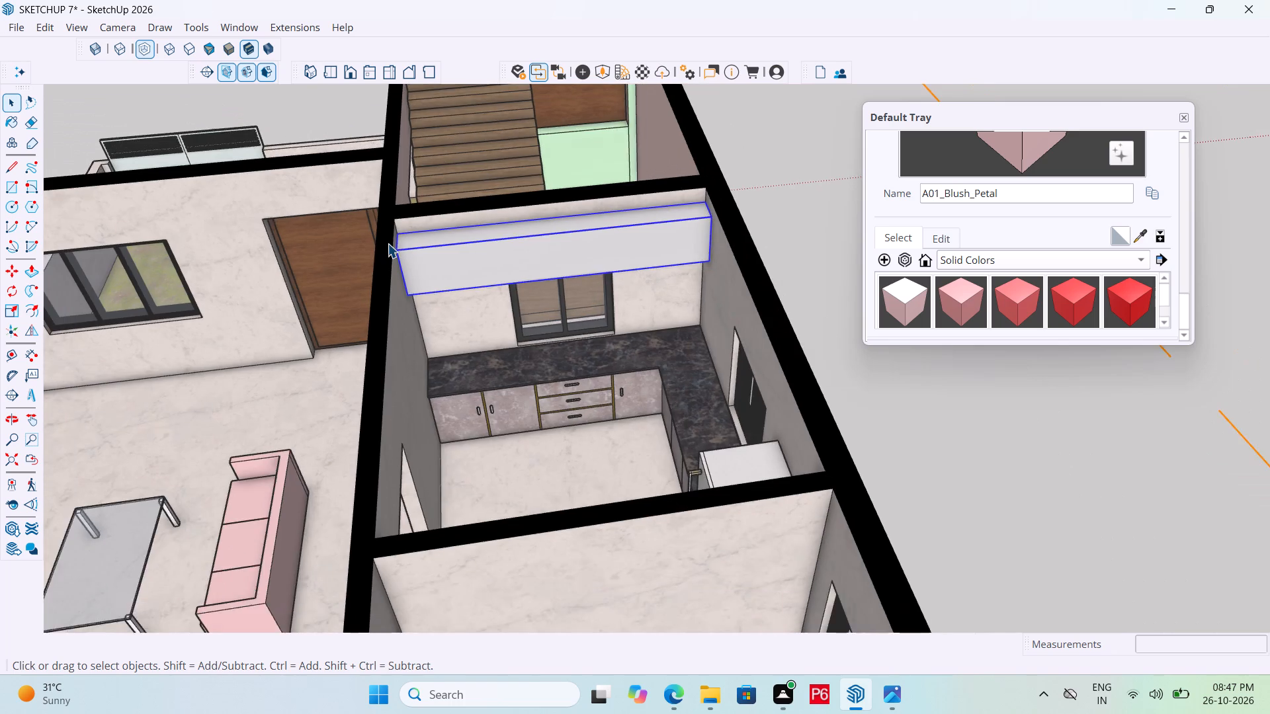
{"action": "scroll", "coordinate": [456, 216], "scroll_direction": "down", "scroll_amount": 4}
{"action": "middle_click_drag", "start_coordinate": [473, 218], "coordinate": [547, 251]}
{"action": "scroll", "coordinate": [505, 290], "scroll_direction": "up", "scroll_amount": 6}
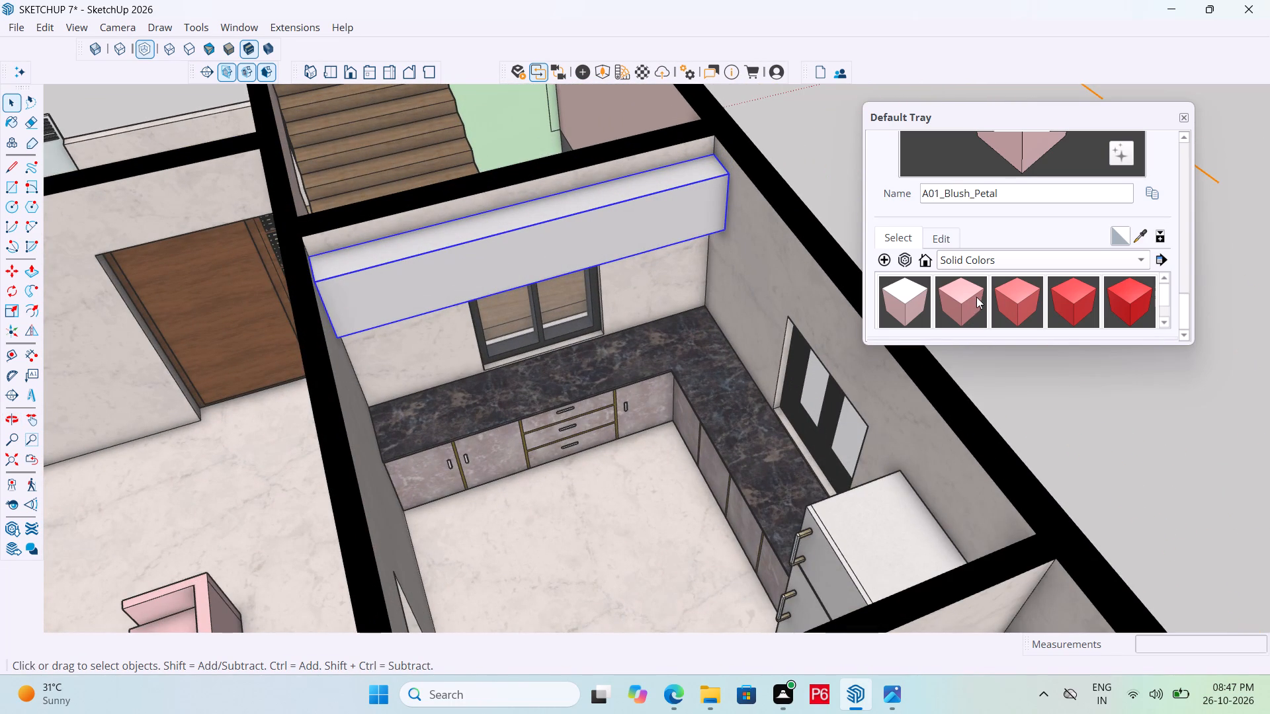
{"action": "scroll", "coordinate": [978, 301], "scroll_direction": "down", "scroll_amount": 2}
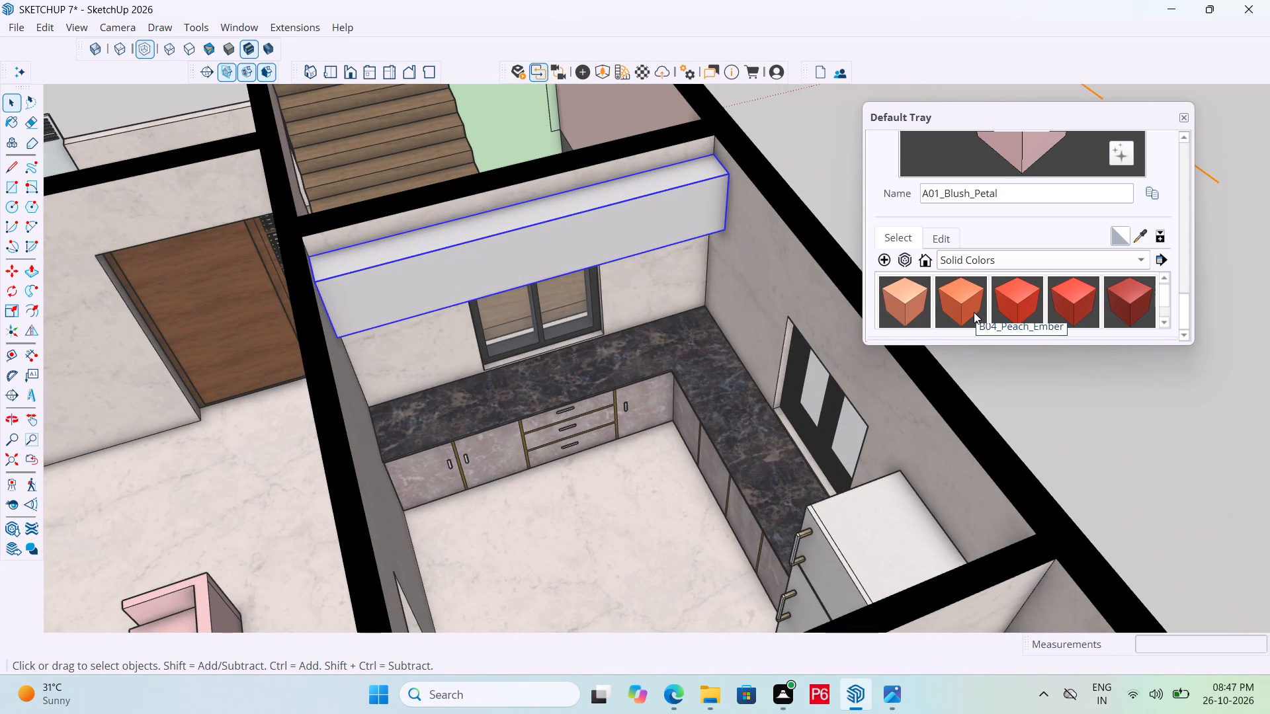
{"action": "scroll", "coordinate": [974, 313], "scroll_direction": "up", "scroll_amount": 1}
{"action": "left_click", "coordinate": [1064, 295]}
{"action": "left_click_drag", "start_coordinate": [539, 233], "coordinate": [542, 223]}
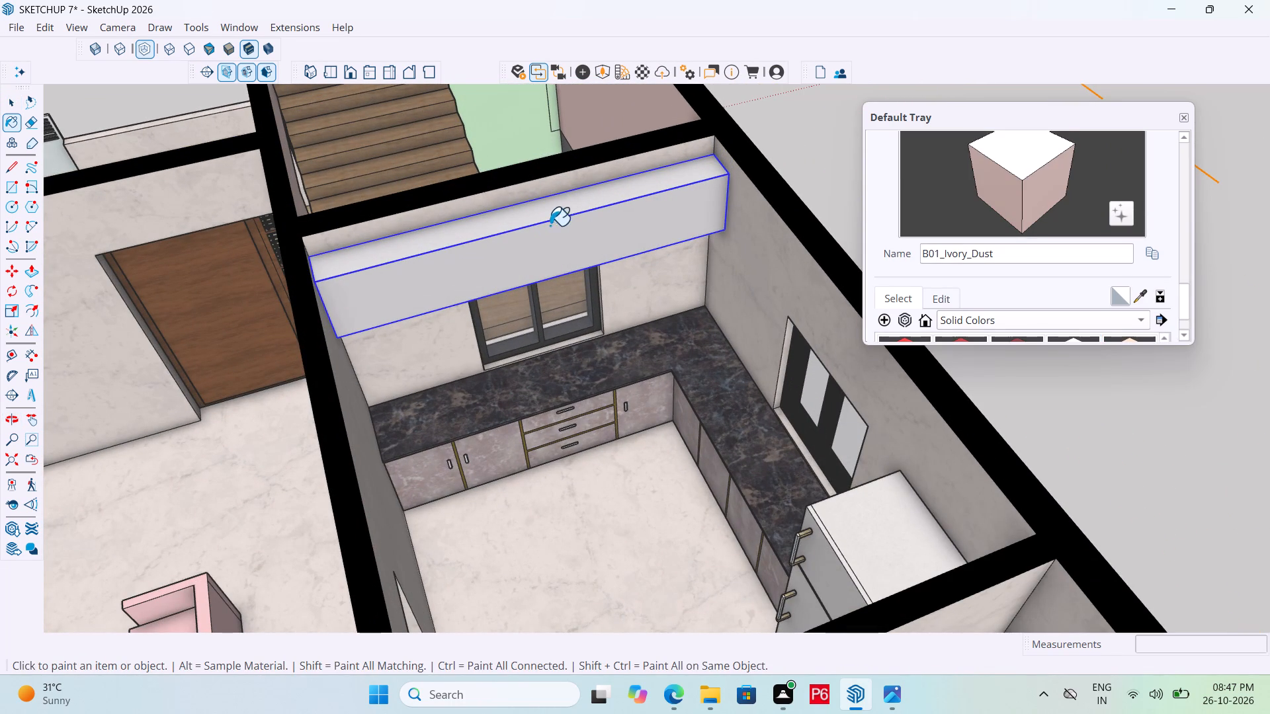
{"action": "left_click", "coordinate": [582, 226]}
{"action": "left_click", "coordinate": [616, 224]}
Open the overhead cabinet box's group and paint its front and top faces C01_Vanilla_Cream.
{"action": "key", "text": "space"}
{"action": "double_click", "coordinate": [633, 212]}
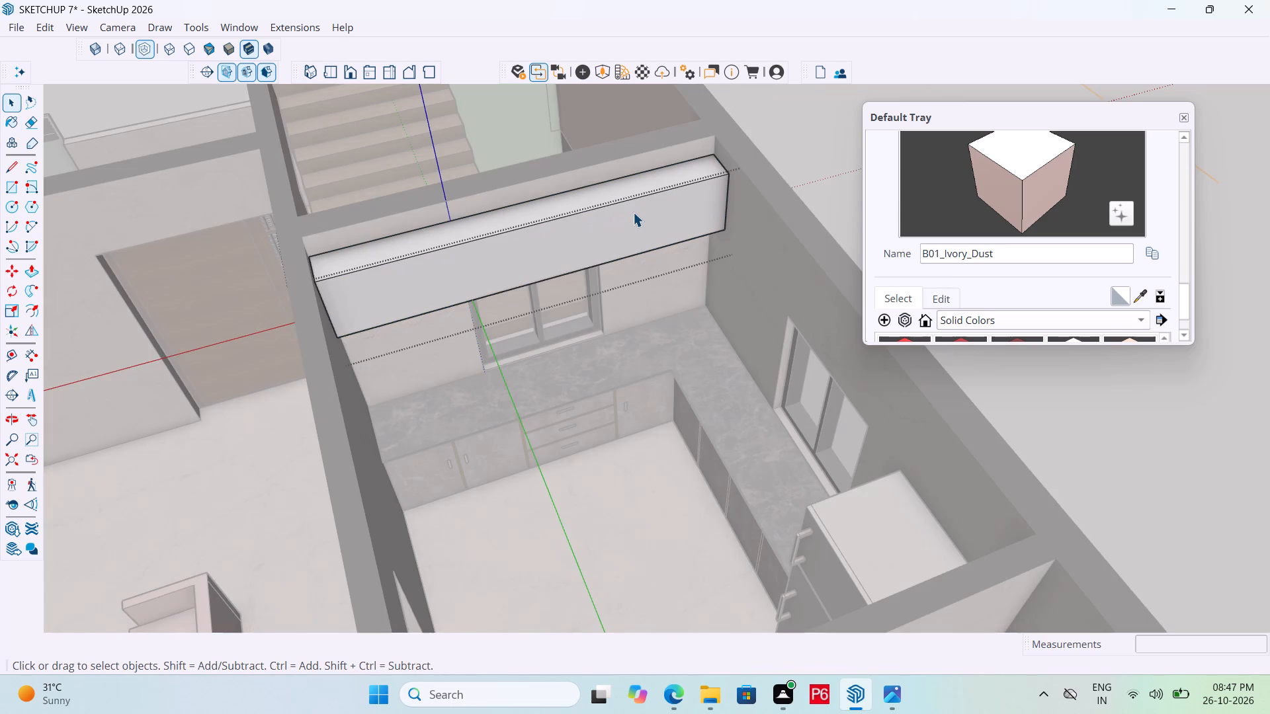
{"action": "scroll", "coordinate": [1054, 296], "scroll_direction": "down", "scroll_amount": 3}
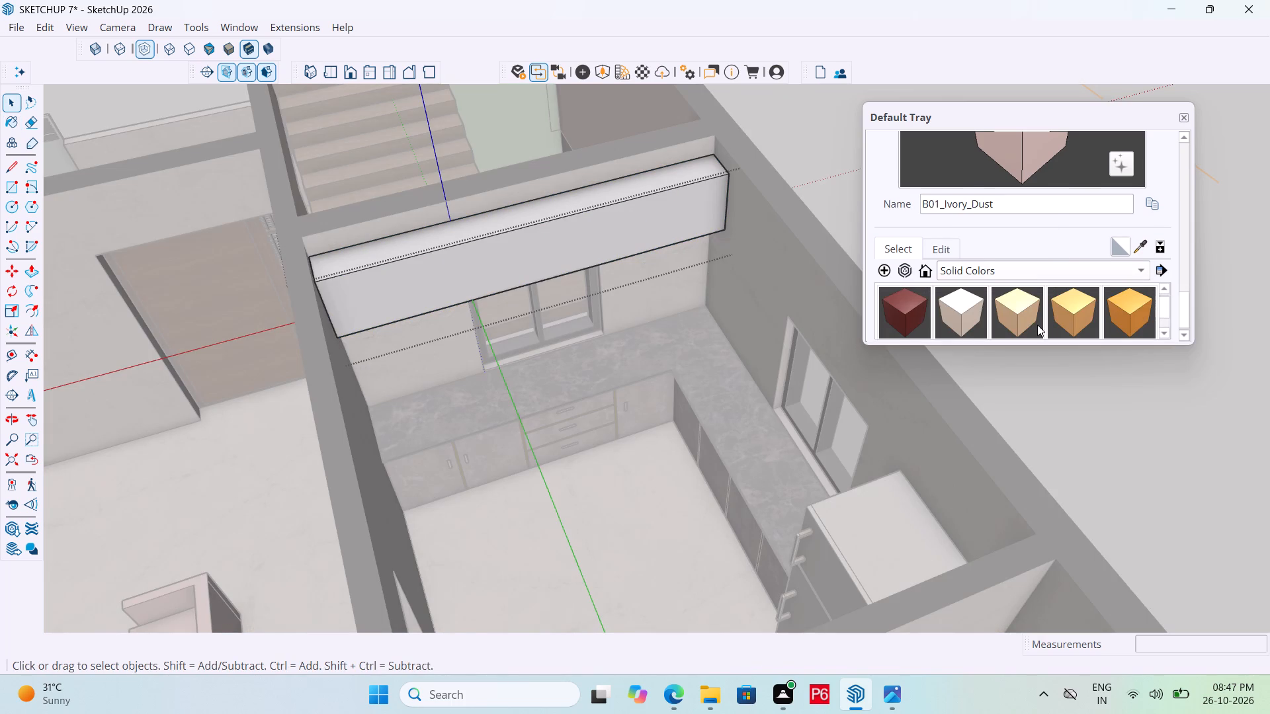
{"action": "left_click", "coordinate": [960, 316]}
{"action": "left_click", "coordinate": [548, 239]}
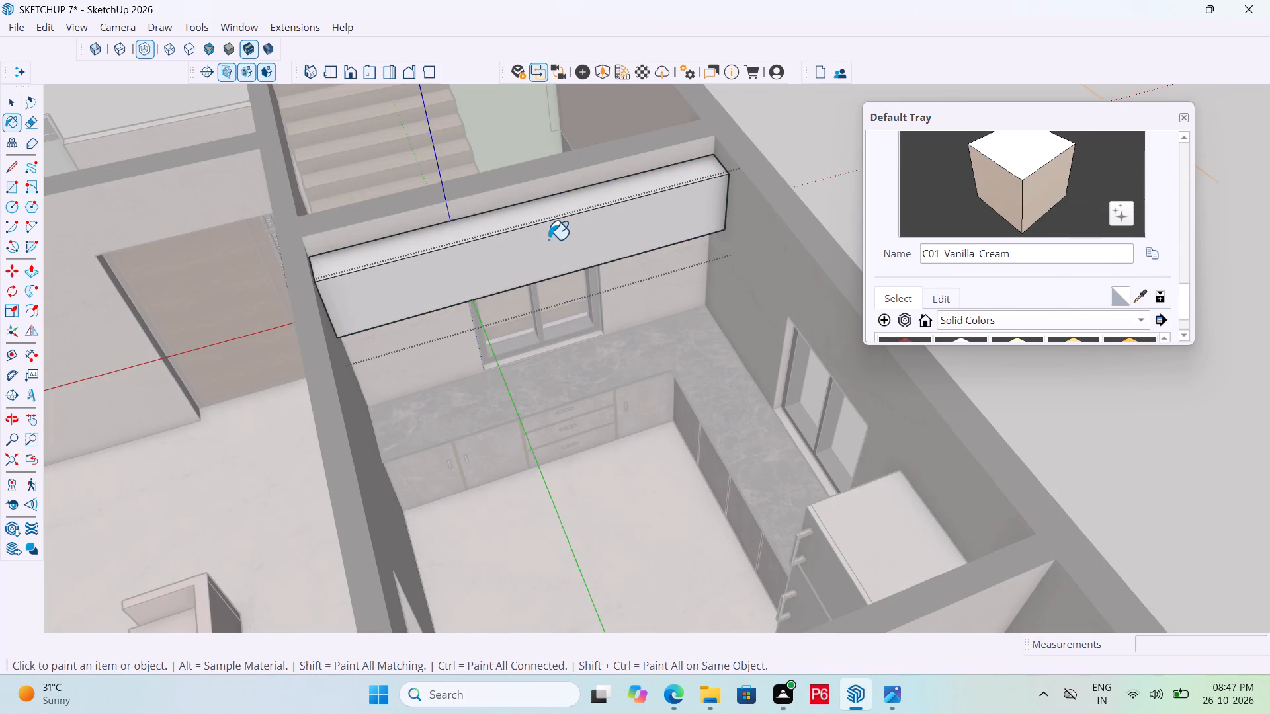
{"action": "left_click", "coordinate": [558, 204]}
Paint the underside of the overhead cabinet box C01_Vanilla_Cream.
{"action": "scroll", "coordinate": [392, 244], "scroll_direction": "up", "scroll_amount": 6}
{"action": "middle_click_drag", "start_coordinate": [497, 291], "coordinate": [356, 58]}
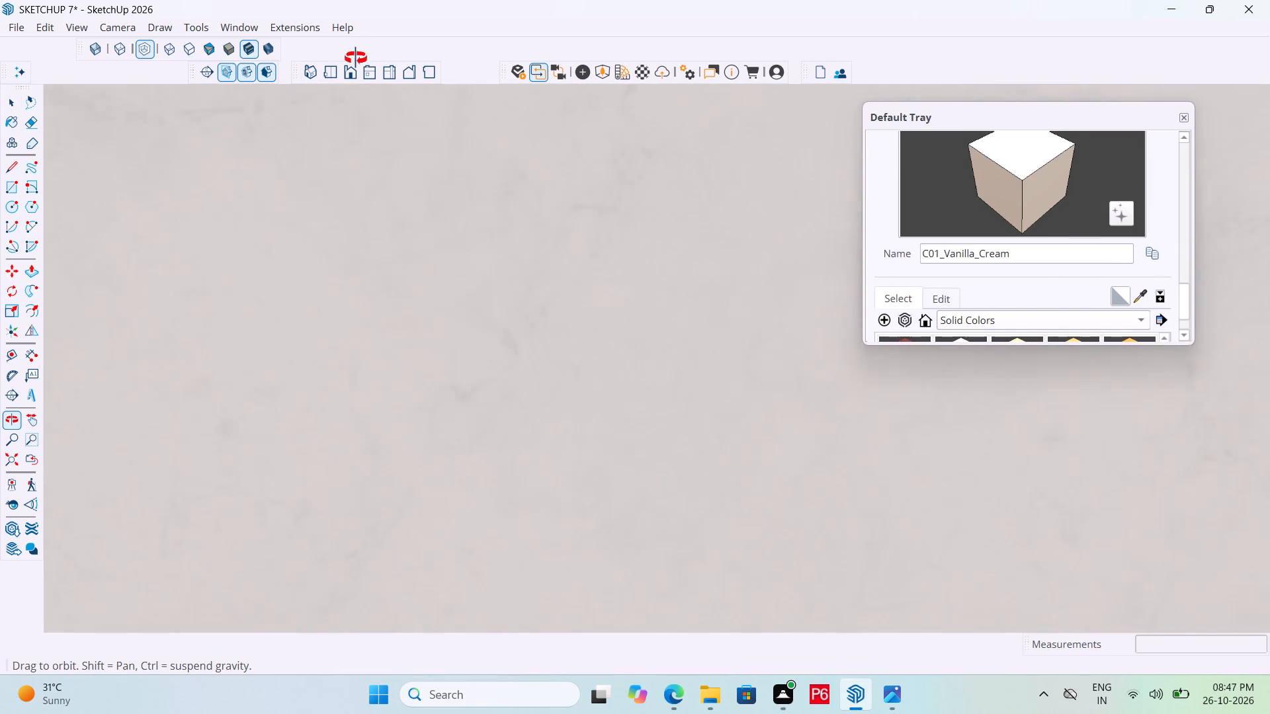
{"action": "middle_click_drag", "start_coordinate": [356, 58], "coordinate": [419, 294]}
{"action": "scroll", "coordinate": [511, 348], "scroll_direction": "up", "scroll_amount": 7}
{"action": "scroll", "coordinate": [275, 212], "scroll_direction": "up", "scroll_amount": 1}
{"action": "middle_click_drag", "start_coordinate": [275, 212], "coordinate": [300, 89]}
{"action": "scroll", "coordinate": [275, 156], "scroll_direction": "up", "scroll_amount": 1}
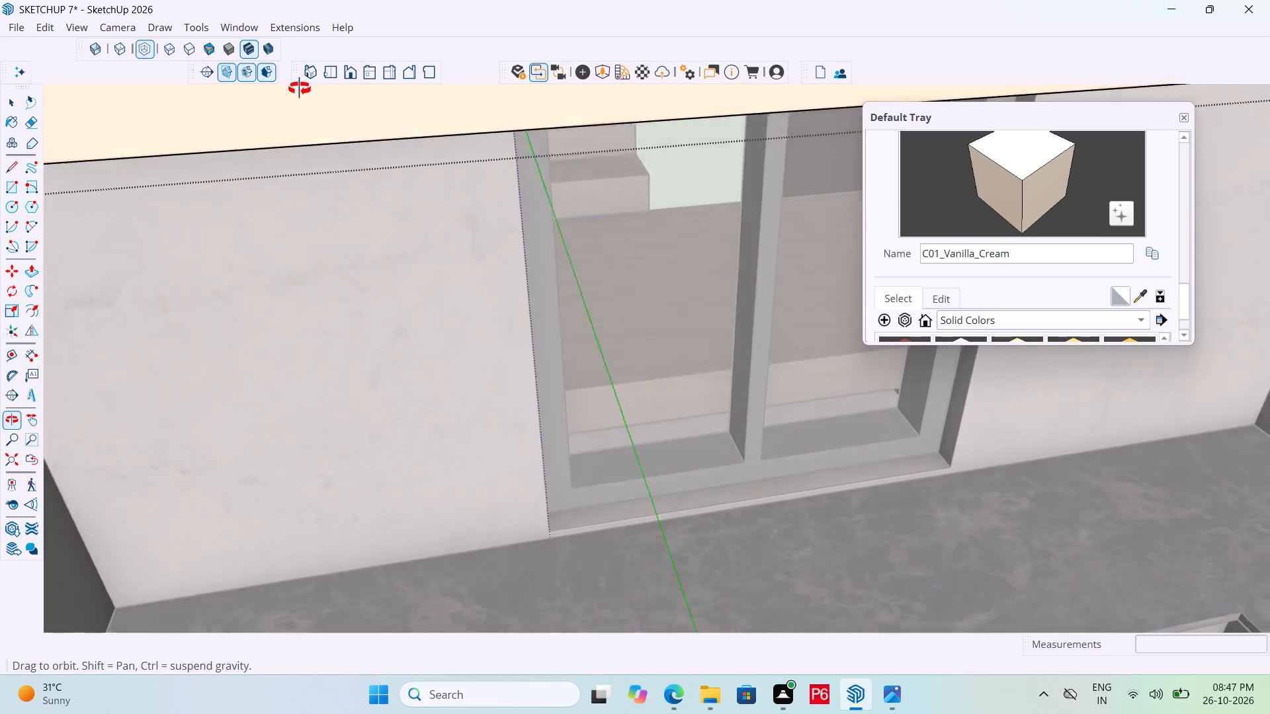
{"action": "middle_click_drag", "start_coordinate": [300, 89], "coordinate": [448, 42]}
{"action": "scroll", "coordinate": [427, 459], "scroll_direction": "down", "scroll_amount": 3}
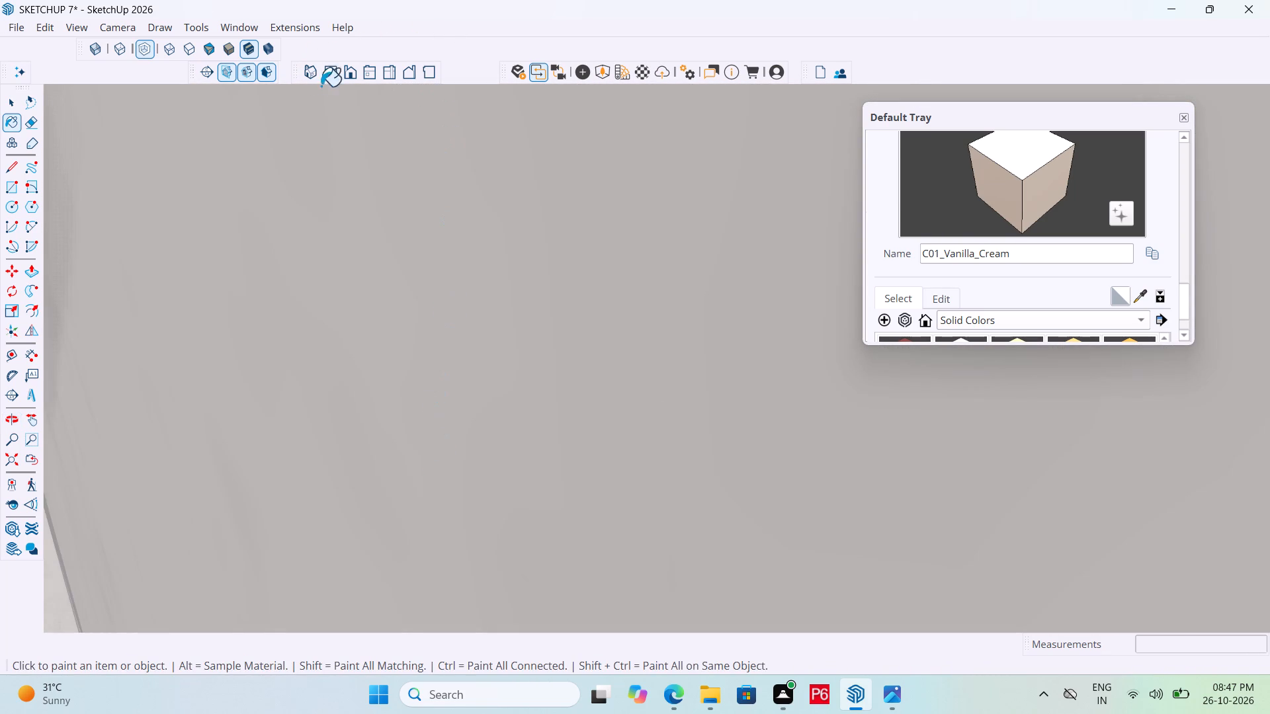
{"action": "left_click", "coordinate": [306, 71]}
{"action": "scroll", "coordinate": [517, 301], "scroll_direction": "down", "scroll_amount": 11}
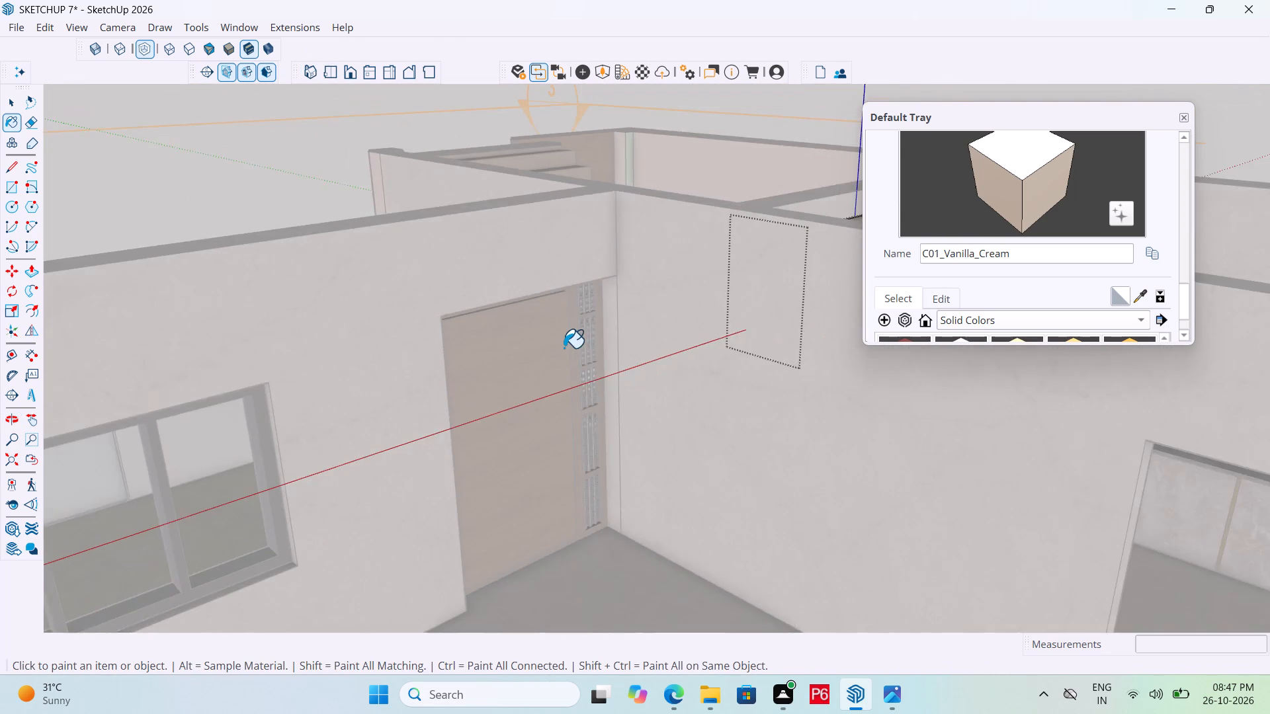
{"action": "scroll", "coordinate": [570, 349], "scroll_direction": "down", "scroll_amount": 8}
{"action": "middle_click_drag", "start_coordinate": [809, 272], "coordinate": [349, 272]}
{"action": "scroll", "coordinate": [668, 325], "scroll_direction": "up", "scroll_amount": 7}
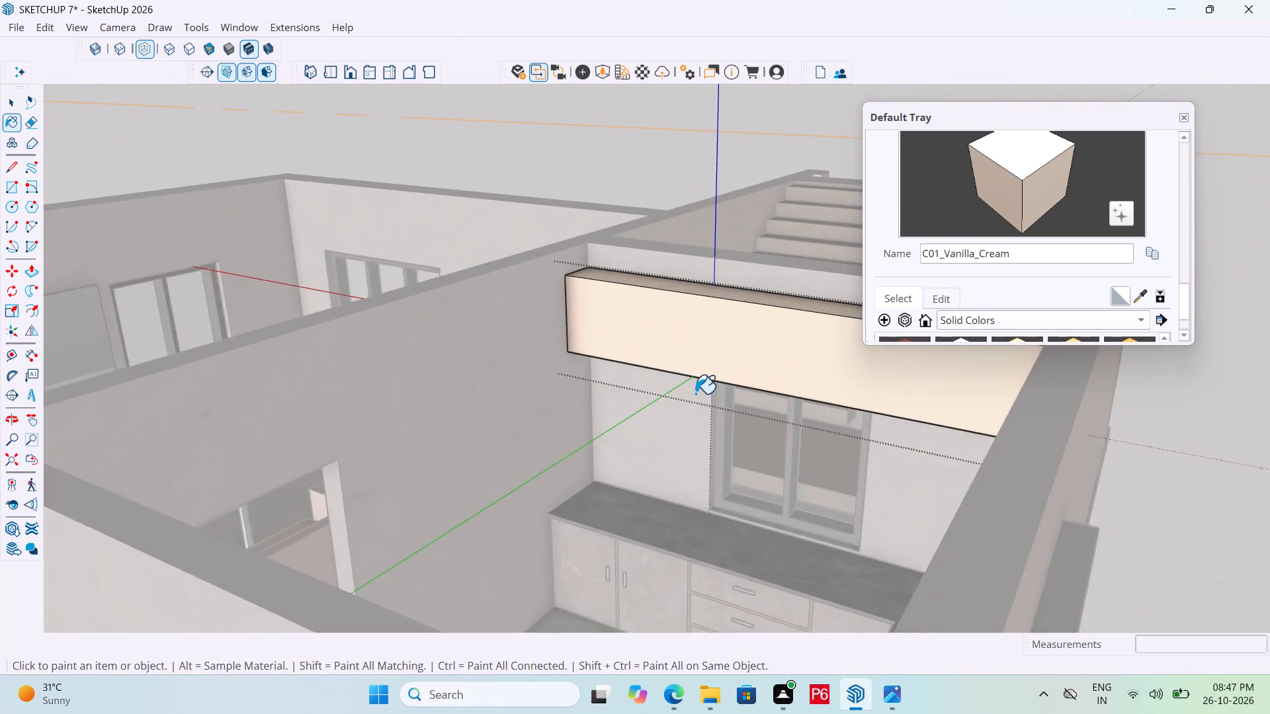
{"action": "scroll", "coordinate": [695, 393], "scroll_direction": "up", "scroll_amount": 13}
{"action": "middle_click_drag", "start_coordinate": [656, 307], "coordinate": [656, 184]}
{"action": "scroll", "coordinate": [657, 292], "scroll_direction": "up", "scroll_amount": 1}
{"action": "left_click", "coordinate": [652, 192]}
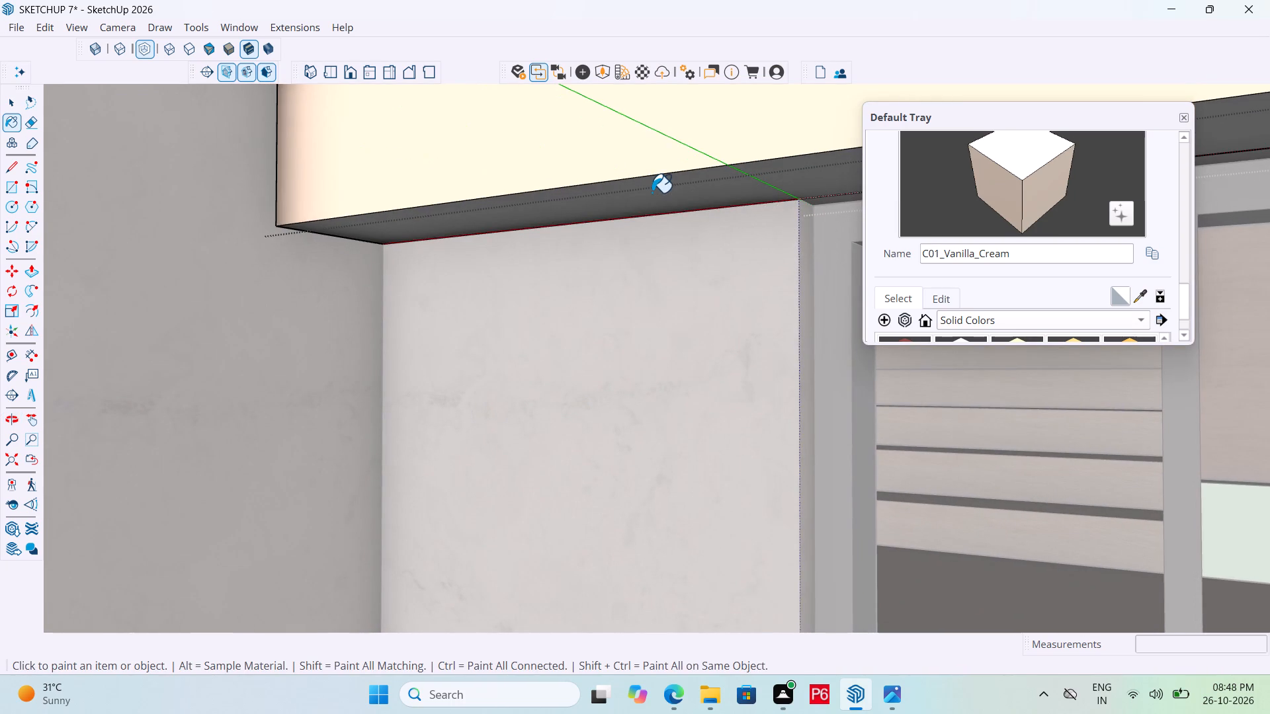
{"action": "scroll", "coordinate": [653, 236], "scroll_direction": "down", "scroll_amount": 4}
Save the model.
{"action": "key", "text": "ctrl+s"}
{"action": "key", "text": "ctrl+s"}
{"action": "key", "text": "ctrl+s"}
{"action": "key", "text": "ctrl+s"}
Offset the outline of the overhead cabinet box's front face 1" inward.
{"action": "scroll", "coordinate": [665, 301], "scroll_direction": "down", "scroll_amount": 2}
{"action": "middle_click_drag", "start_coordinate": [665, 301], "coordinate": [667, 309]}
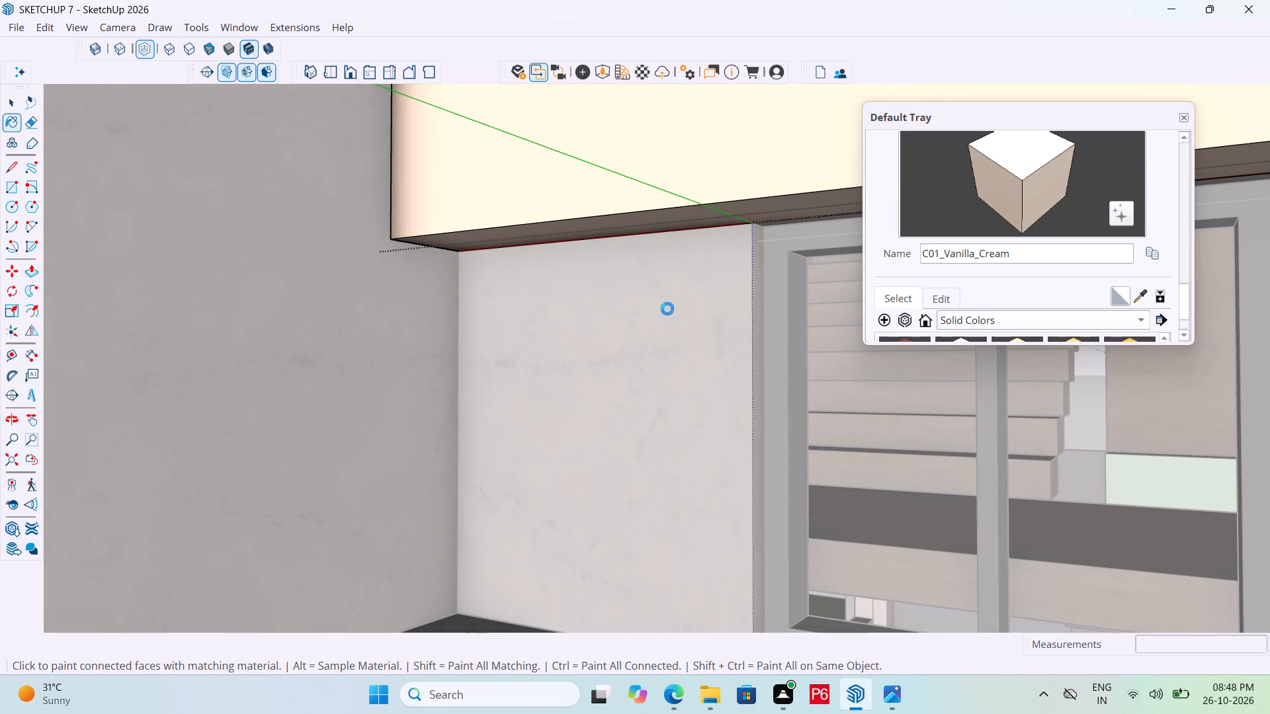
{"action": "middle_click_drag", "start_coordinate": [667, 309], "coordinate": [753, 496]}
{"action": "scroll", "coordinate": [391, 272], "scroll_direction": "down", "scroll_amount": 6}
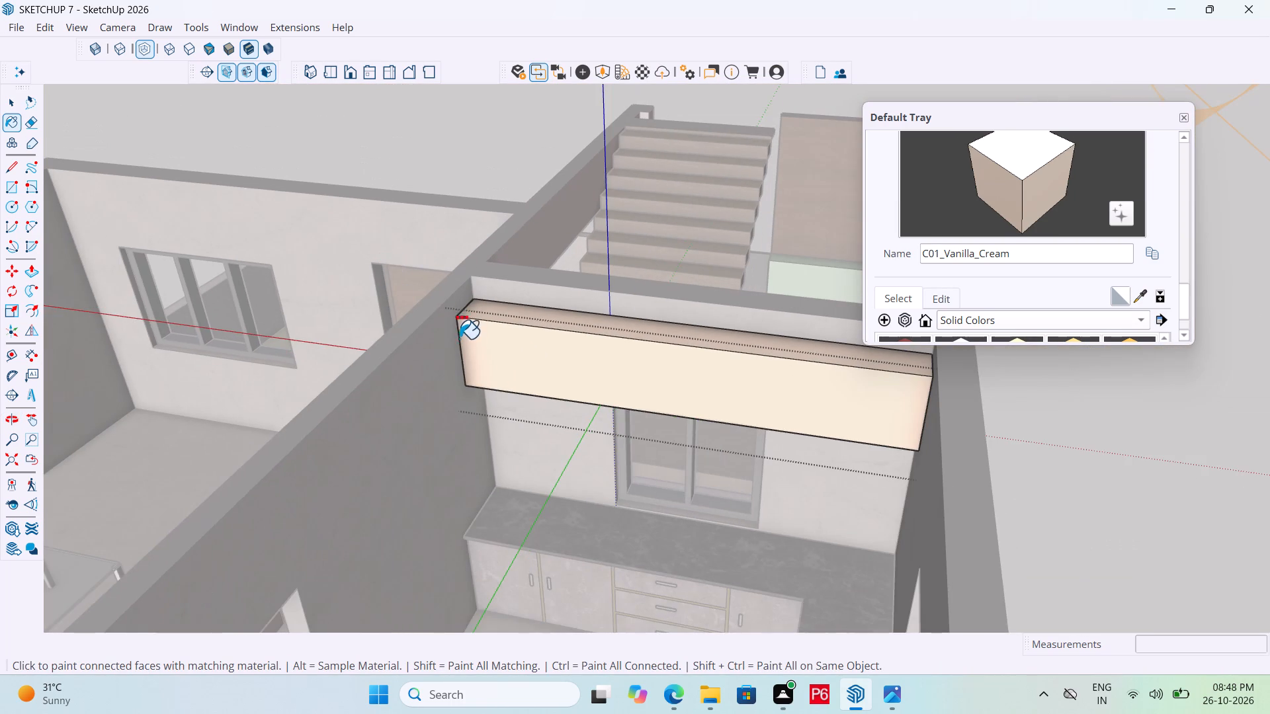
{"action": "scroll", "coordinate": [308, 317], "scroll_direction": "down", "scroll_amount": 1}
{"action": "middle_click_drag", "start_coordinate": [372, 354], "coordinate": [433, 368]}
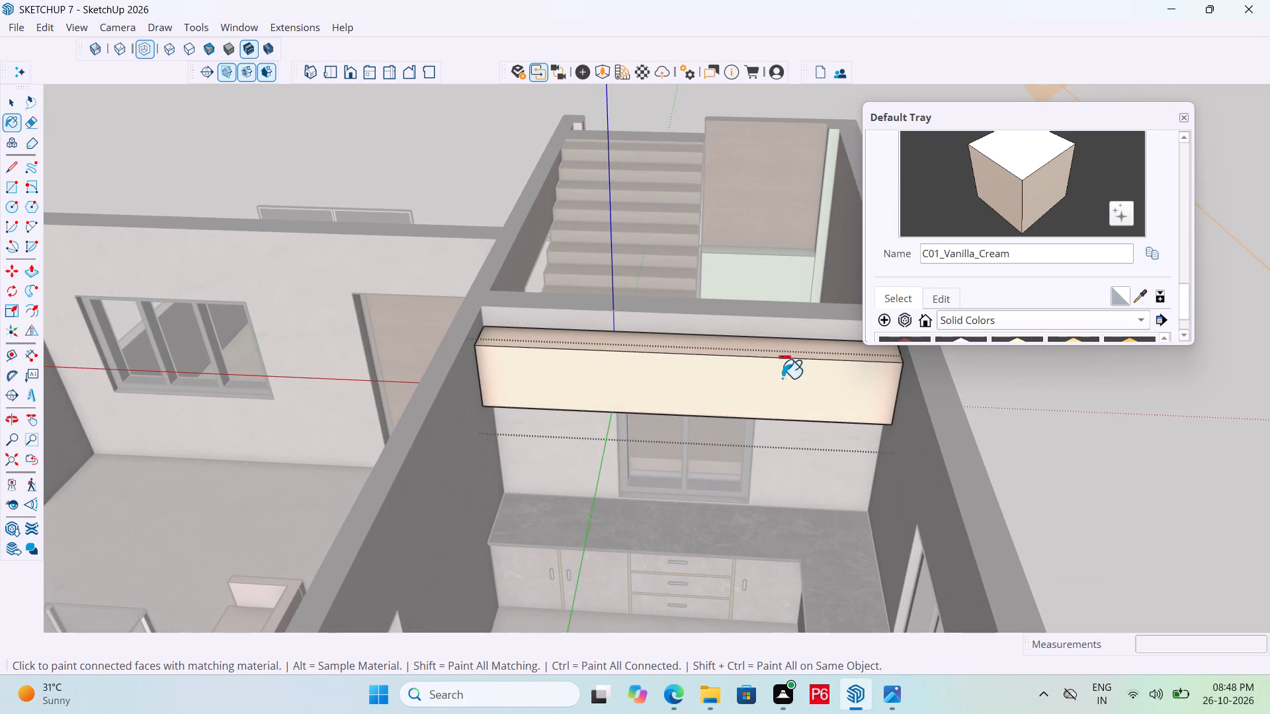
{"action": "scroll", "coordinate": [804, 378], "scroll_direction": "up", "scroll_amount": 5}
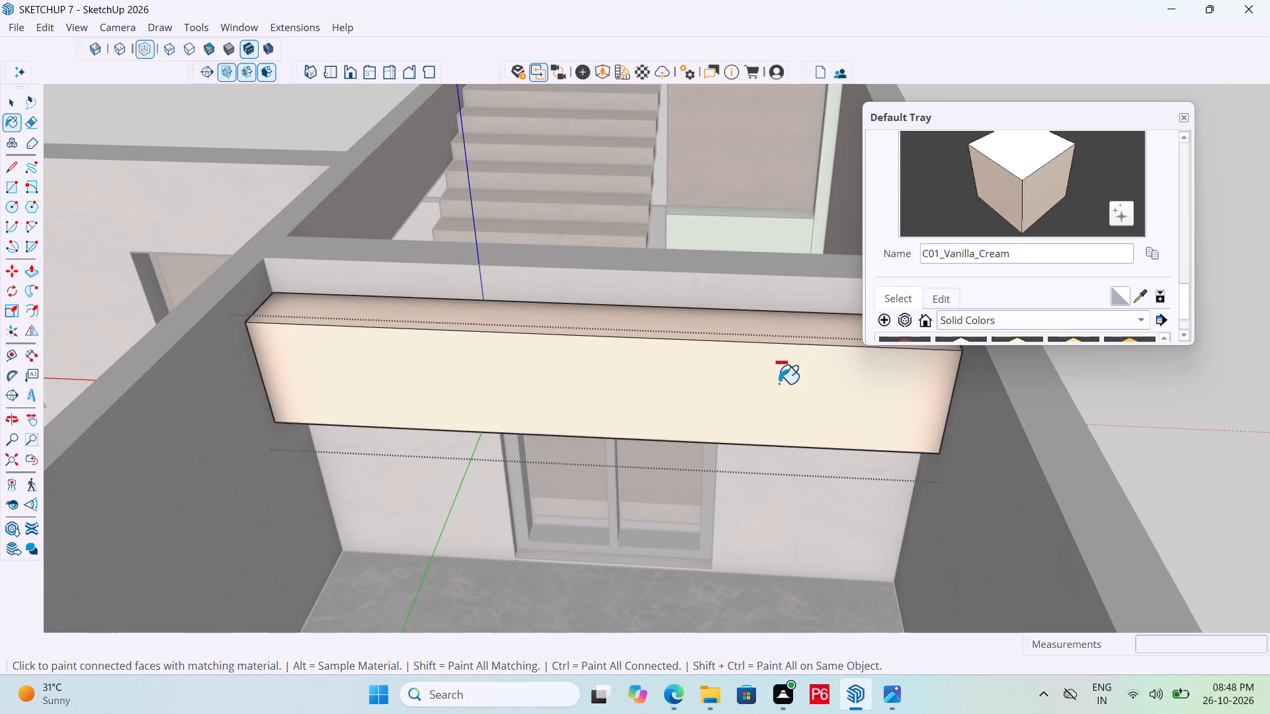
{"action": "key", "text": "t"}
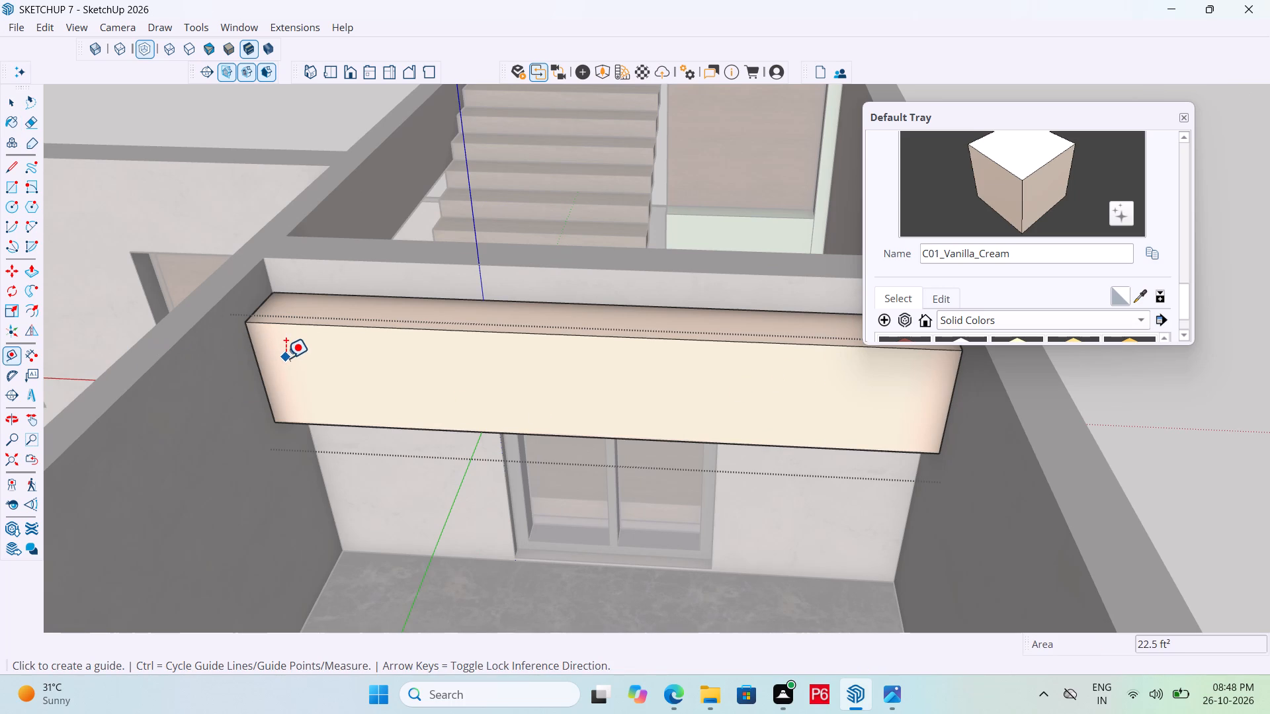
{"action": "key", "text": "r"}
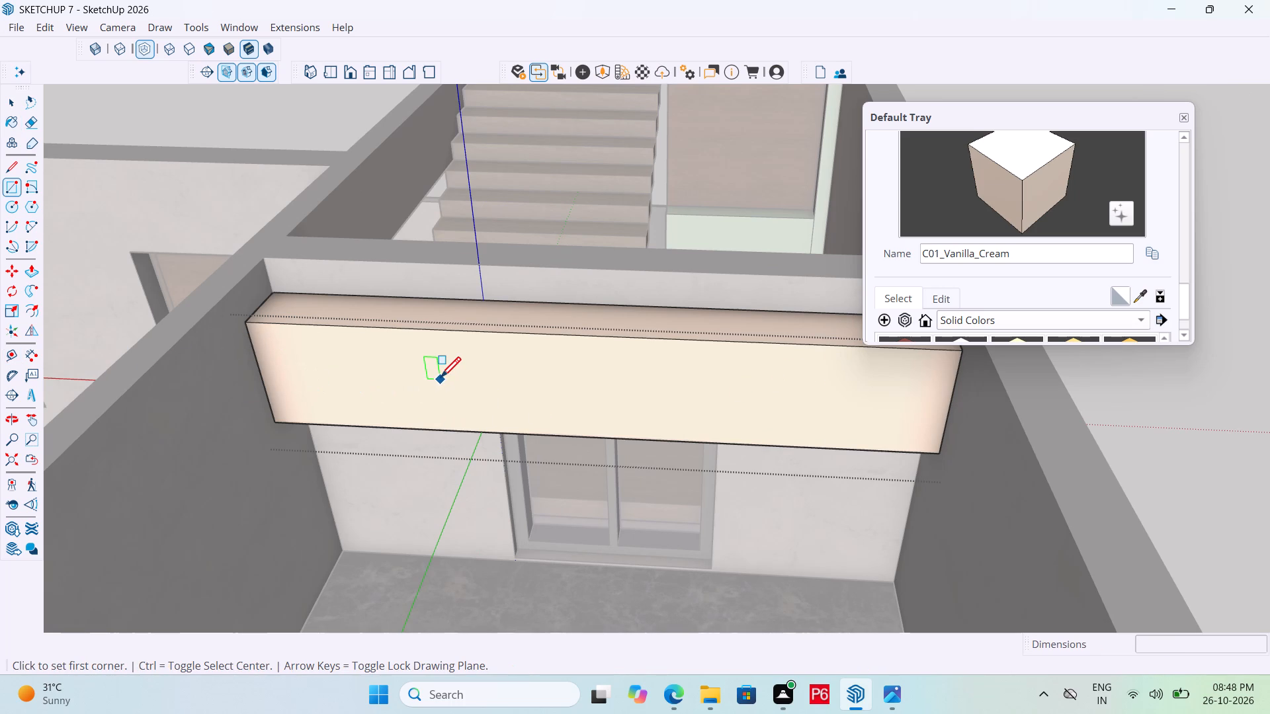
{"action": "key", "text": "space"}
{"action": "left_click", "coordinate": [478, 366]}
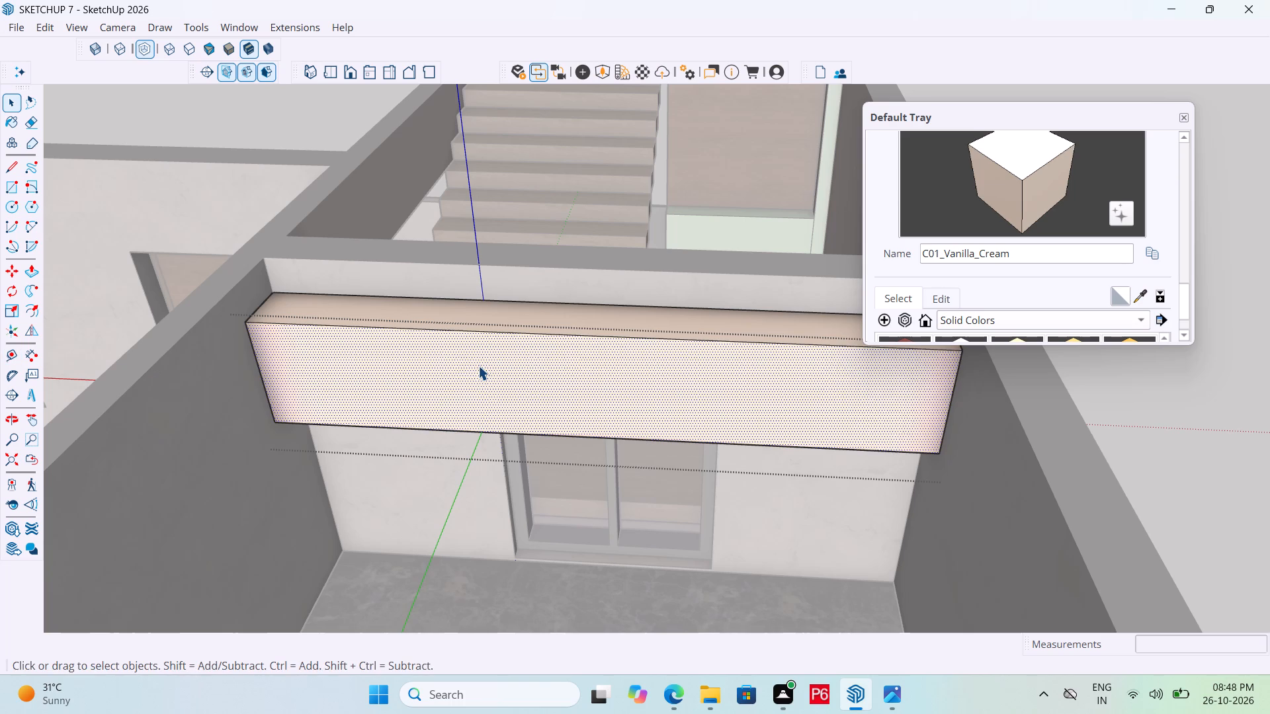
{"action": "left_click", "coordinate": [31, 307]}
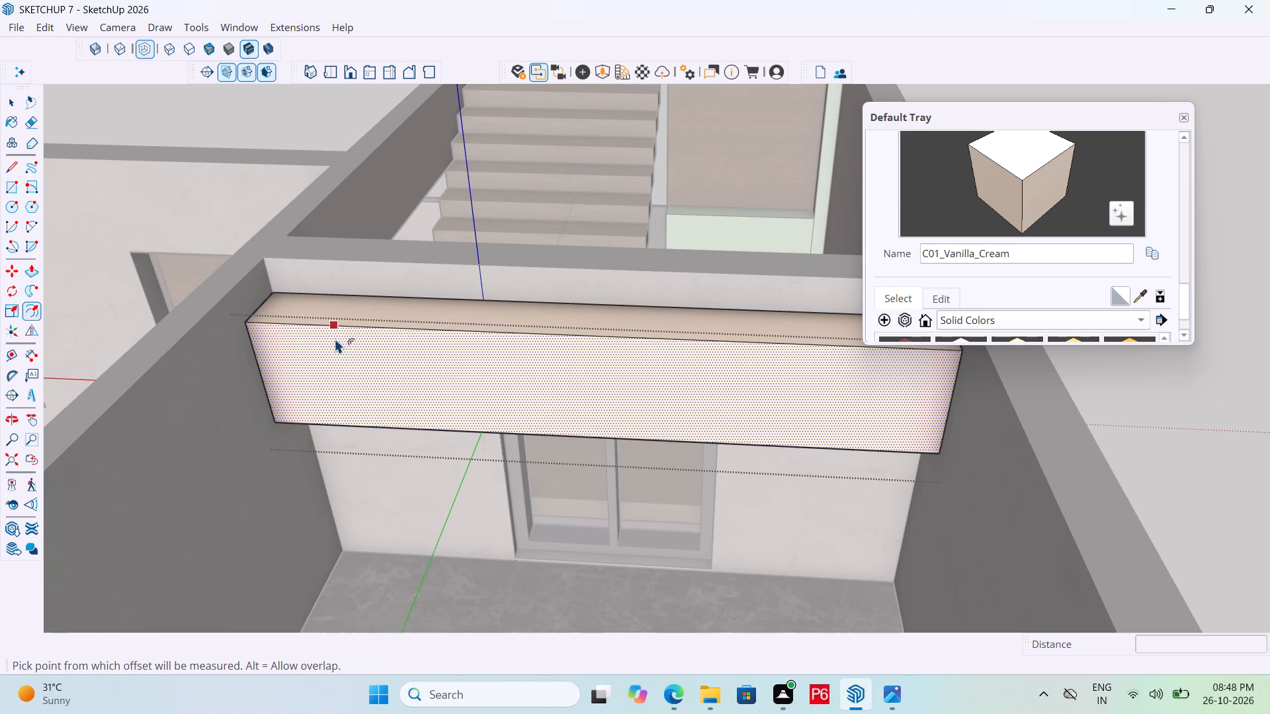
{"action": "left_click", "coordinate": [334, 346]}
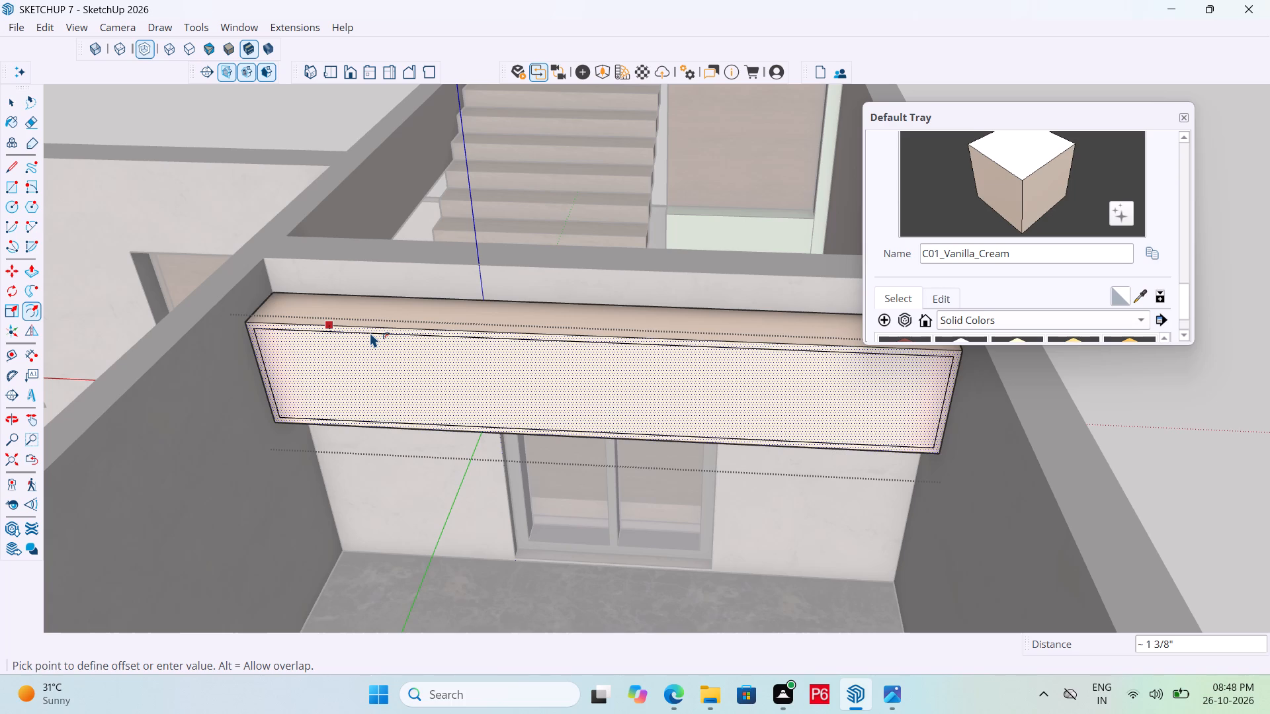
{"action": "type", "text": "1\""}
{"action": "key", "text": "Return"}
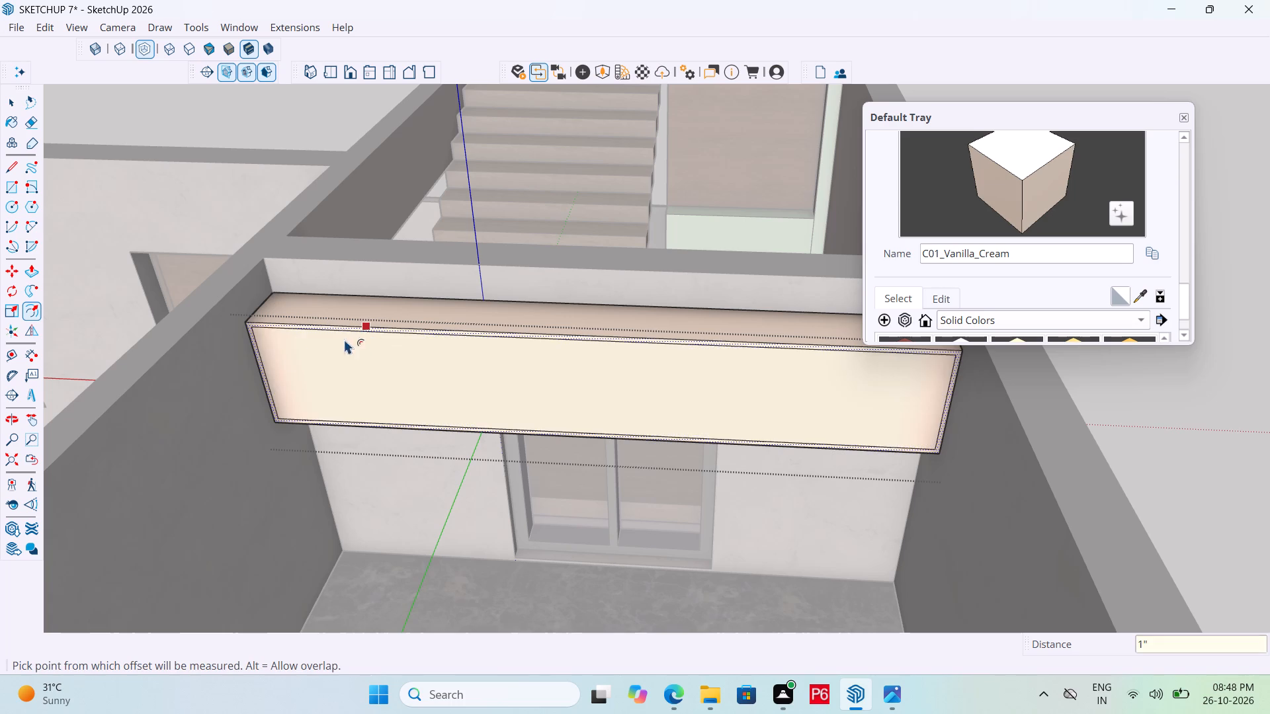
Place a guide 1'6" from the front face's inner left border edge and another 1" beyond it.
{"action": "scroll", "coordinate": [265, 348], "scroll_direction": "up", "scroll_amount": 3}
{"action": "key", "text": "l"}
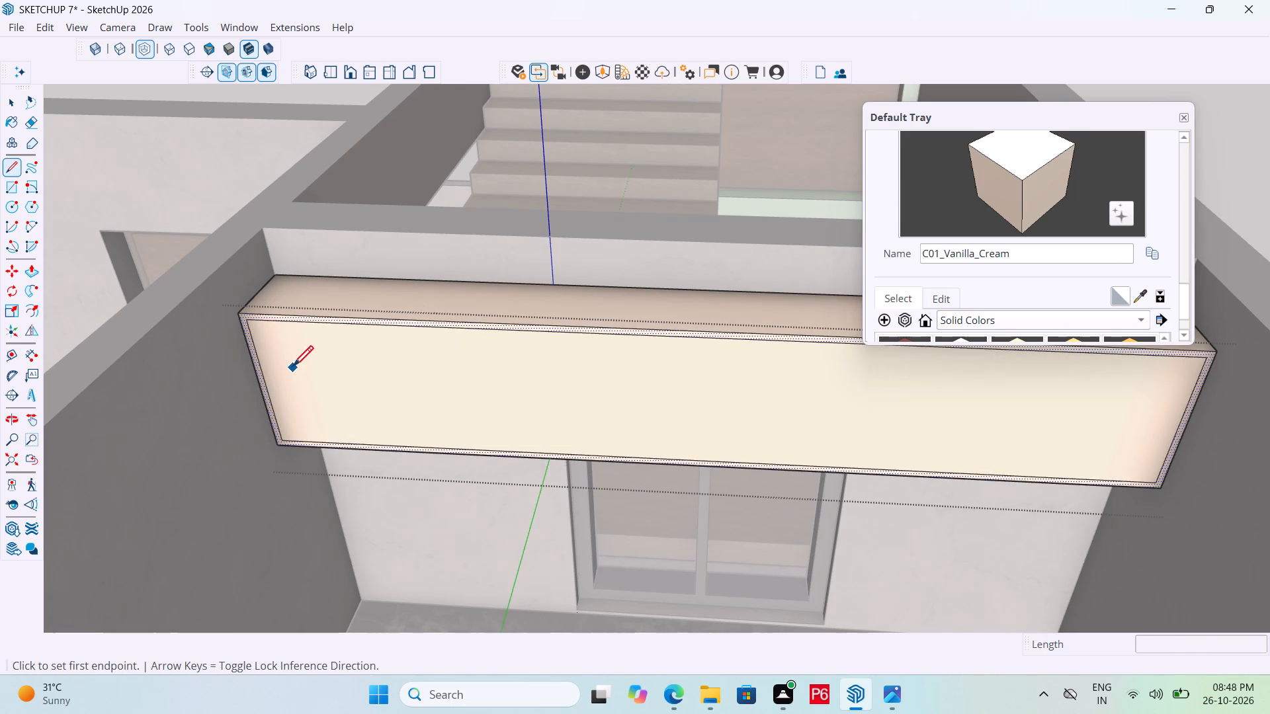
{"action": "key", "text": "t"}
{"action": "left_click", "coordinate": [261, 377]}
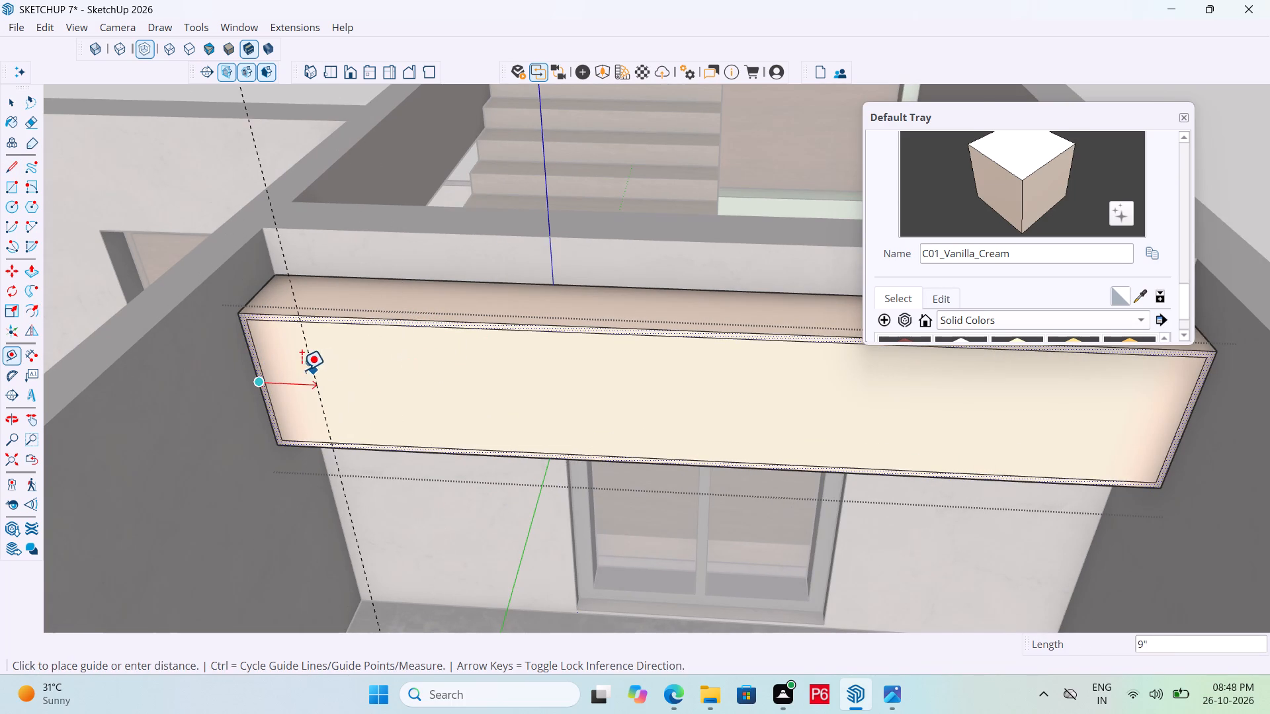
{"action": "key", "text": "Escape"}
{"action": "scroll", "coordinate": [293, 374], "scroll_direction": "up", "scroll_amount": 3}
{"action": "left_click", "coordinate": [245, 358]}
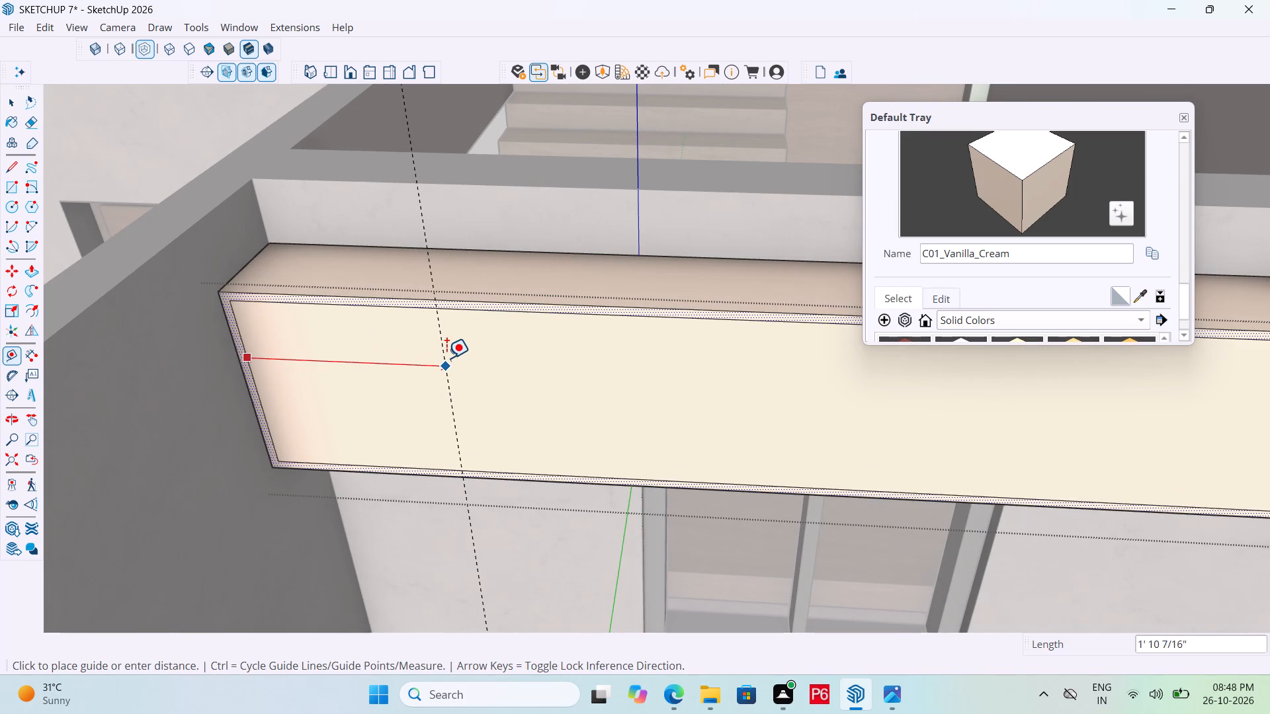
{"action": "type", "text": "1'6\""}
{"action": "key", "text": "Return"}
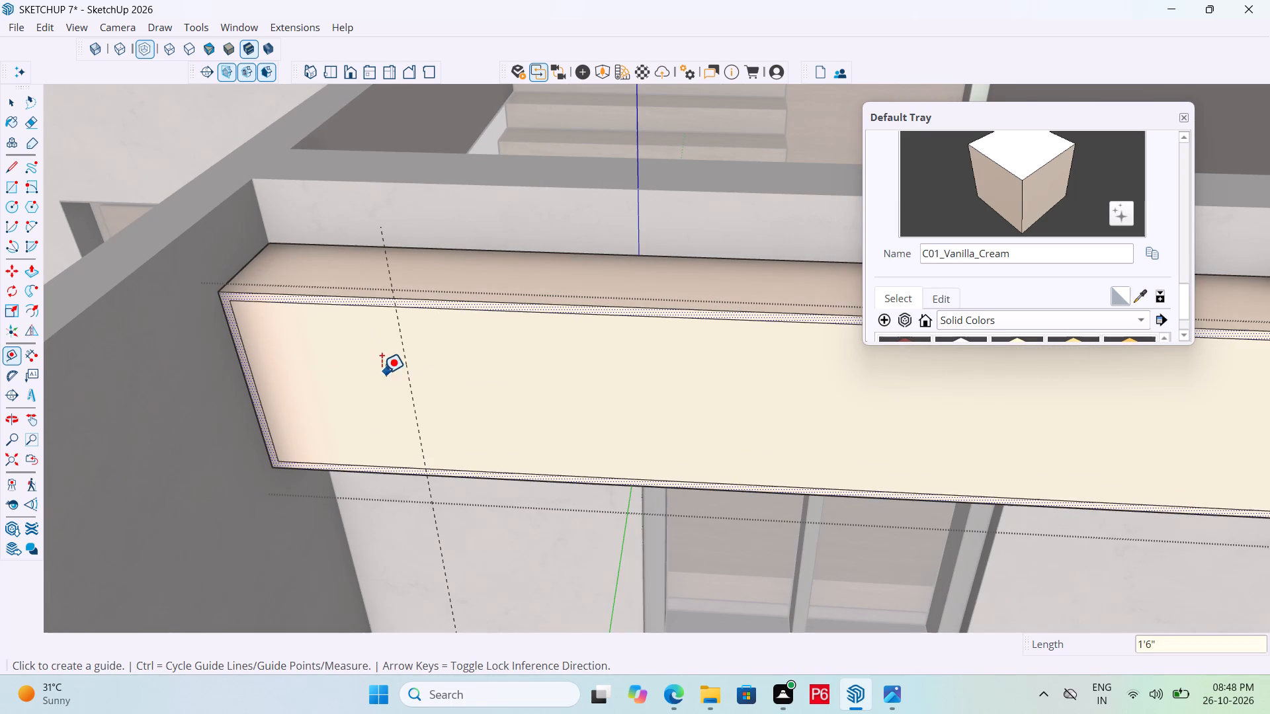
{"action": "left_click", "coordinate": [410, 366]}
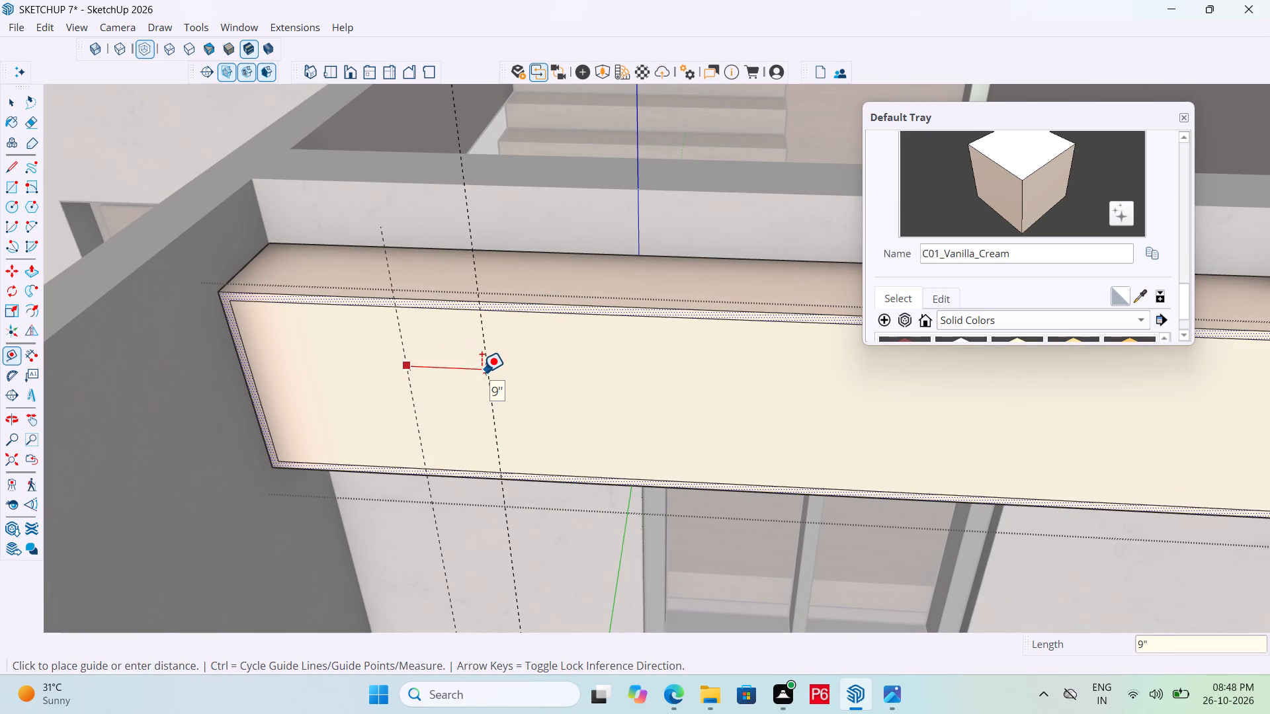
{"action": "type", "text": "1\""}
{"action": "key", "text": "Return"}
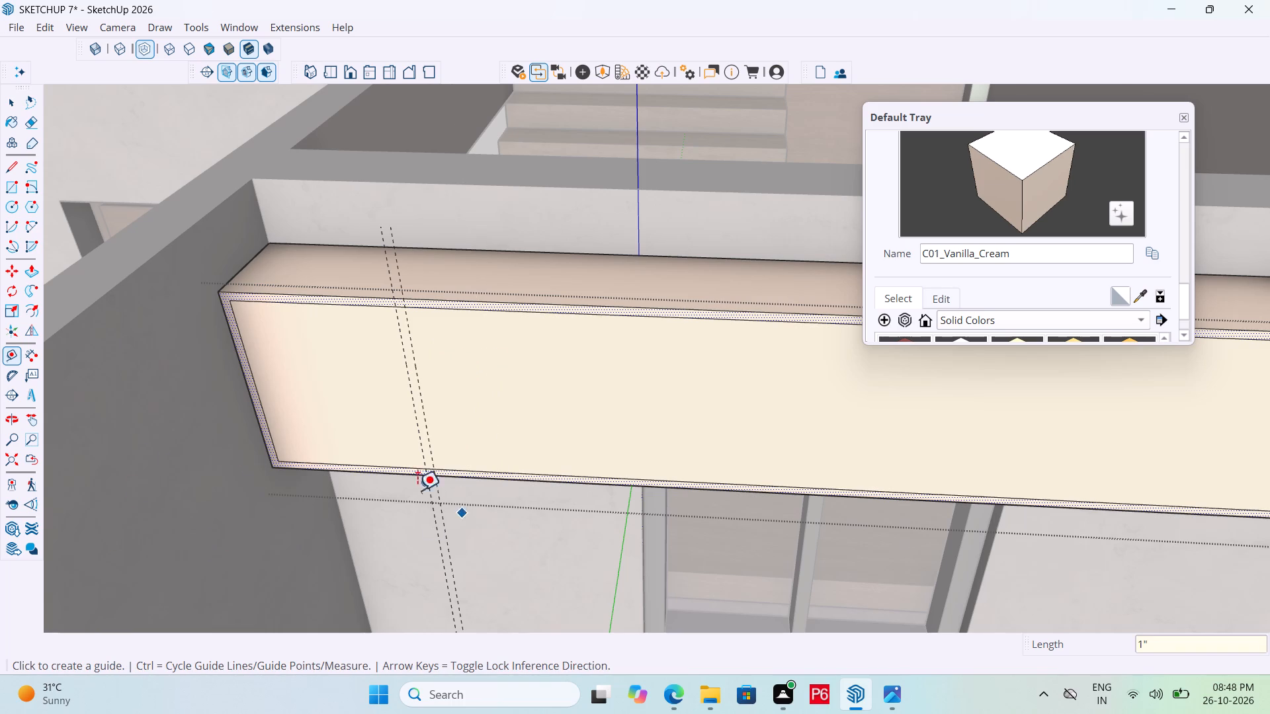
Place a second pair of vertical guides on the cabinet front, 1'6" past the first pair and 1" apart.
{"action": "scroll", "coordinate": [120, 475], "scroll_direction": "down", "scroll_amount": 6}
{"action": "scroll", "coordinate": [522, 499], "scroll_direction": "up", "scroll_amount": 4}
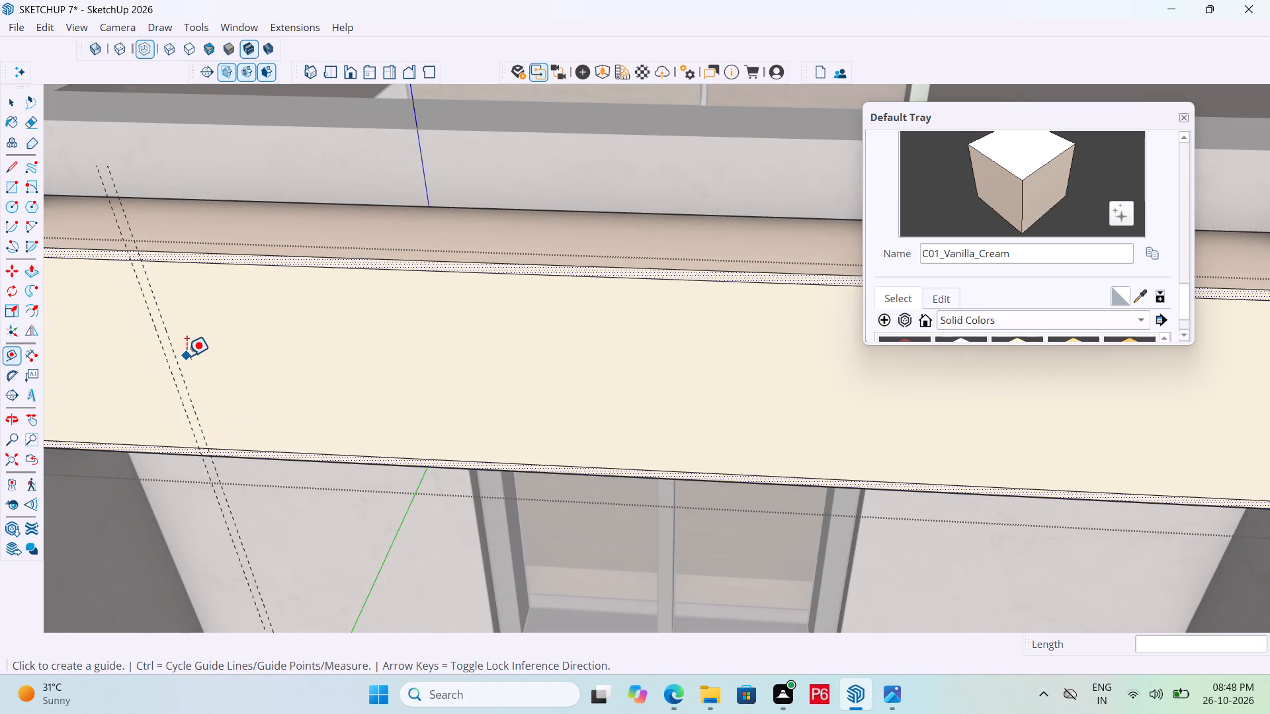
{"action": "left_click", "coordinate": [175, 360]}
{"action": "type", "text": "1'6\""}
{"action": "key", "text": "Return"}
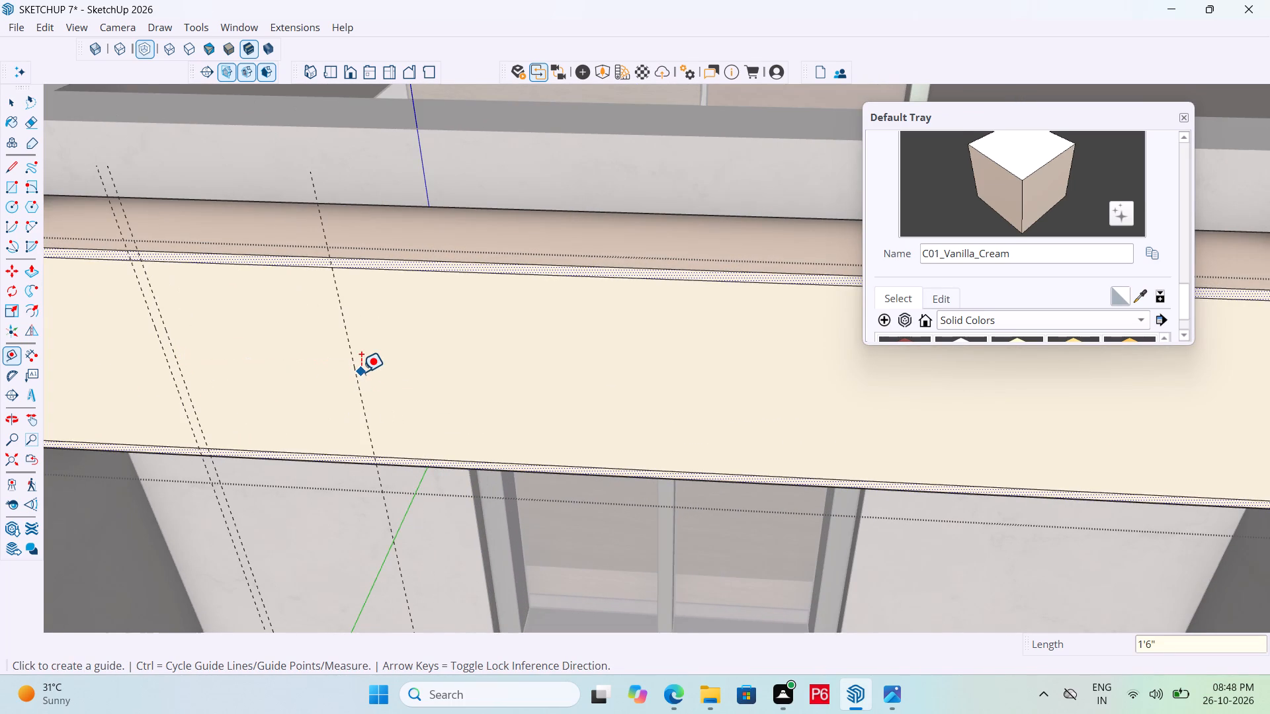
{"action": "left_click", "coordinate": [361, 372]}
{"action": "key", "text": "space"}
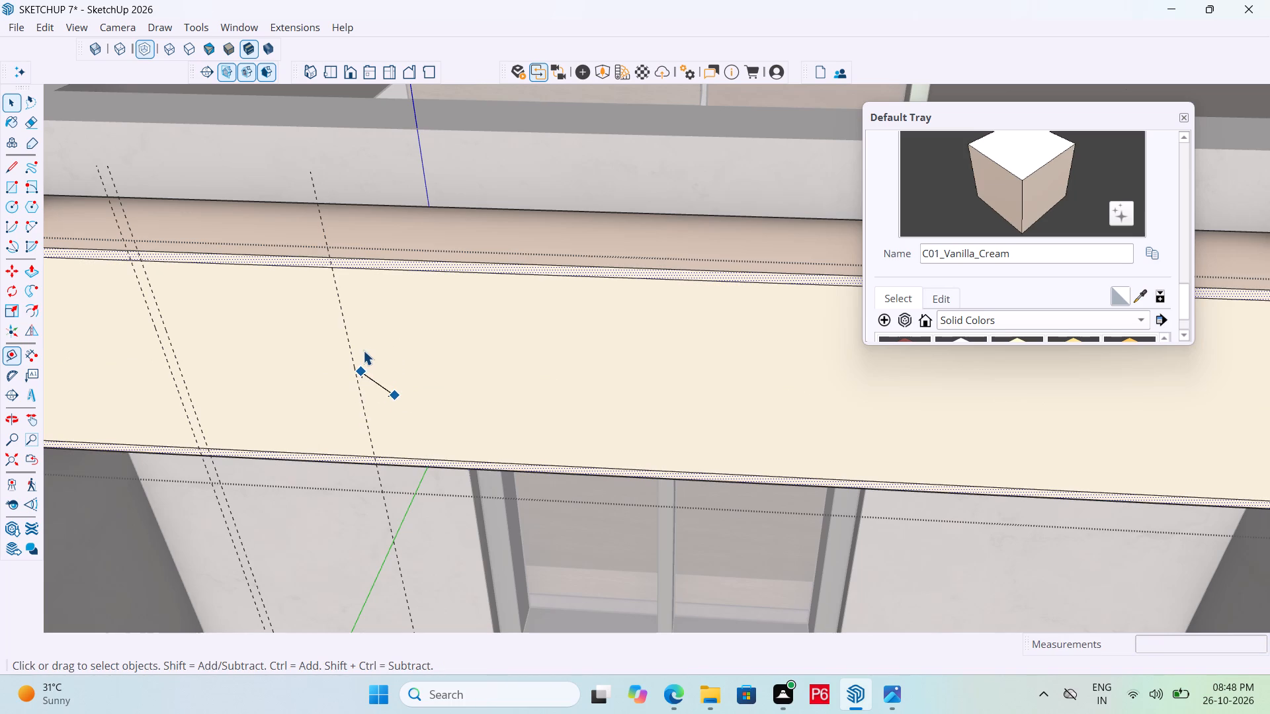
{"action": "key", "text": "t"}
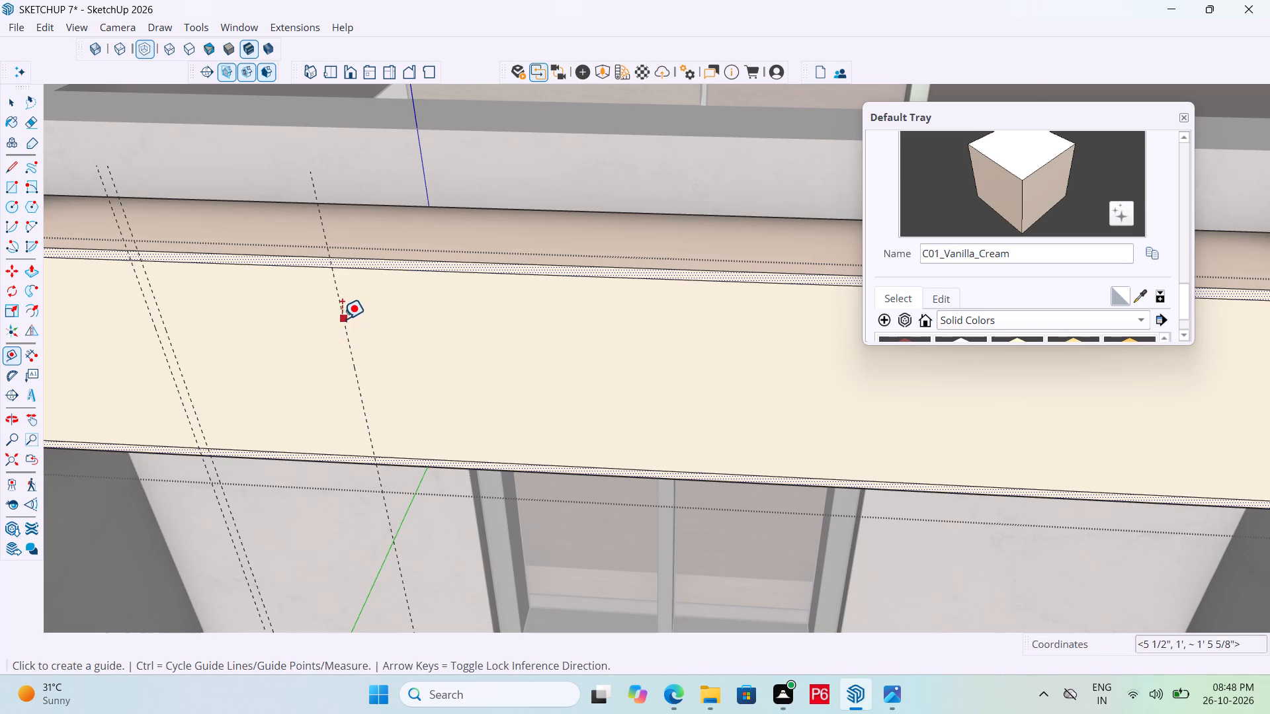
{"action": "left_click", "coordinate": [342, 319]}
{"action": "type", "text": "1\""}
{"action": "key", "text": "Return"}
Place a third pair of vertical guides on the cabinet front, 1'6" past the second pair and 1" apart.
{"action": "scroll", "coordinate": [271, 299], "scroll_direction": "down", "scroll_amount": 6}
{"action": "scroll", "coordinate": [402, 379], "scroll_direction": "up", "scroll_amount": 5}
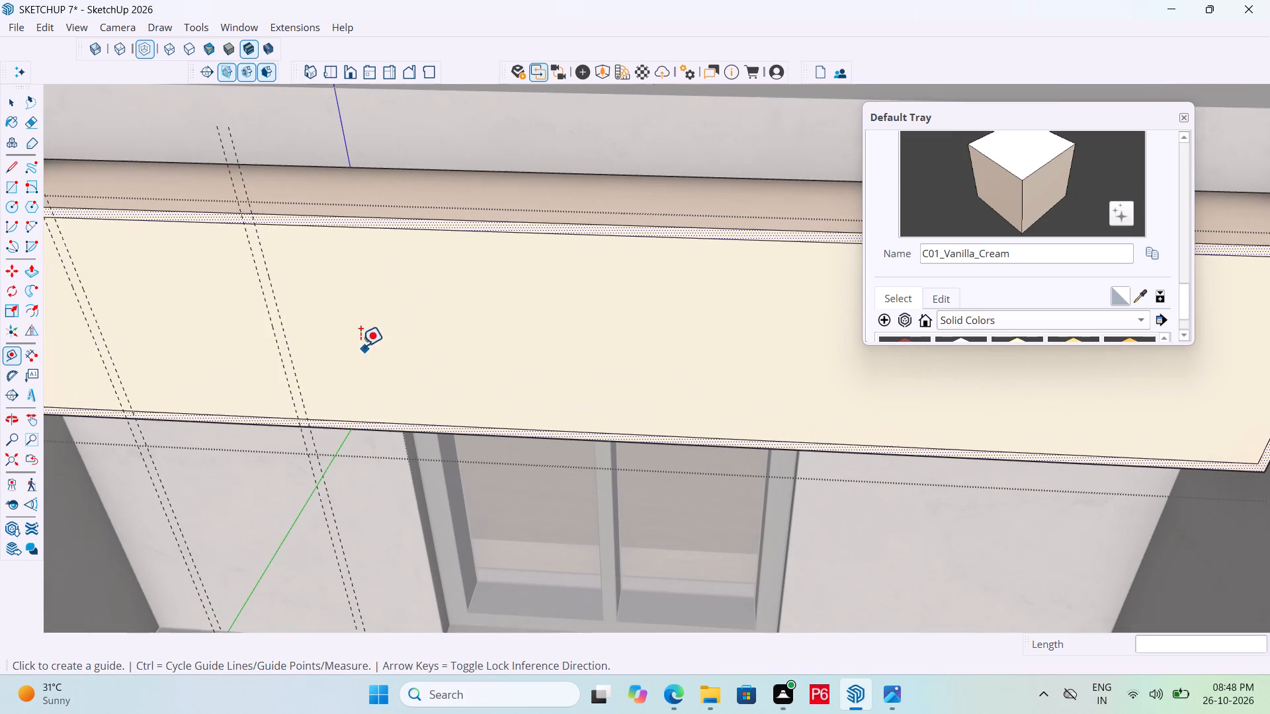
{"action": "left_click", "coordinate": [275, 297]}
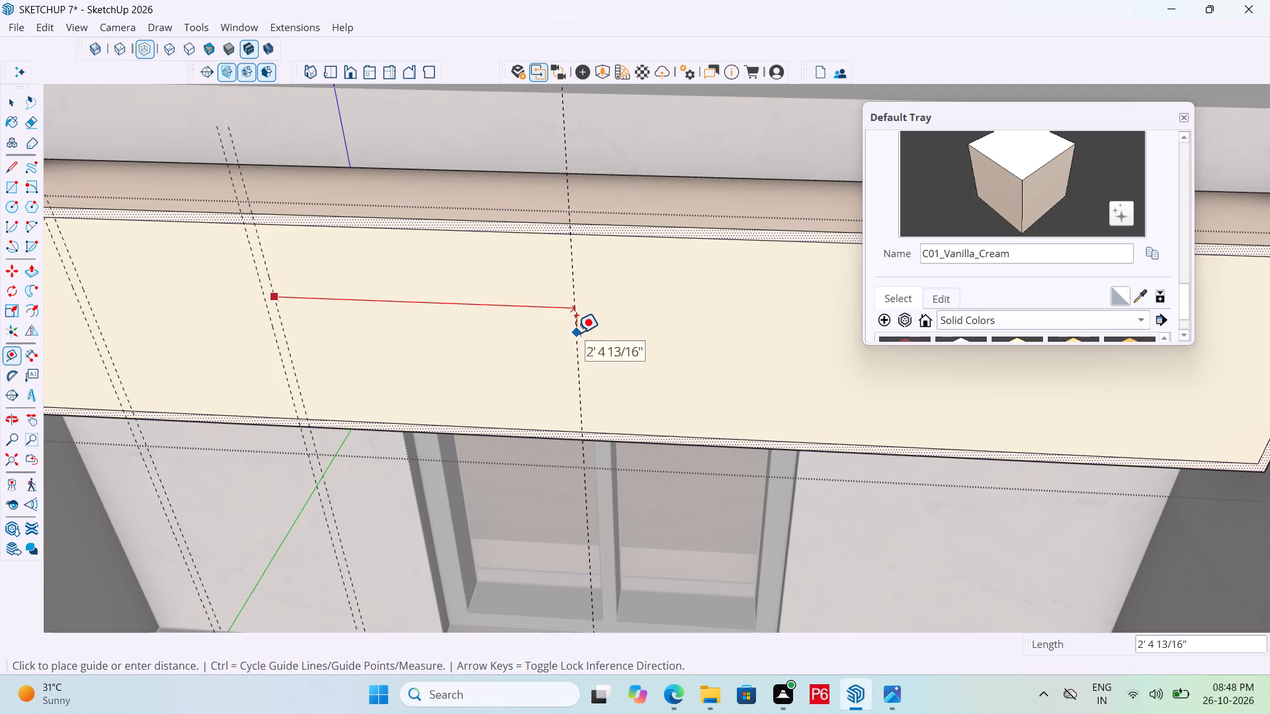
{"action": "type", "text": "1'6\""}
{"action": "key", "text": "Return"}
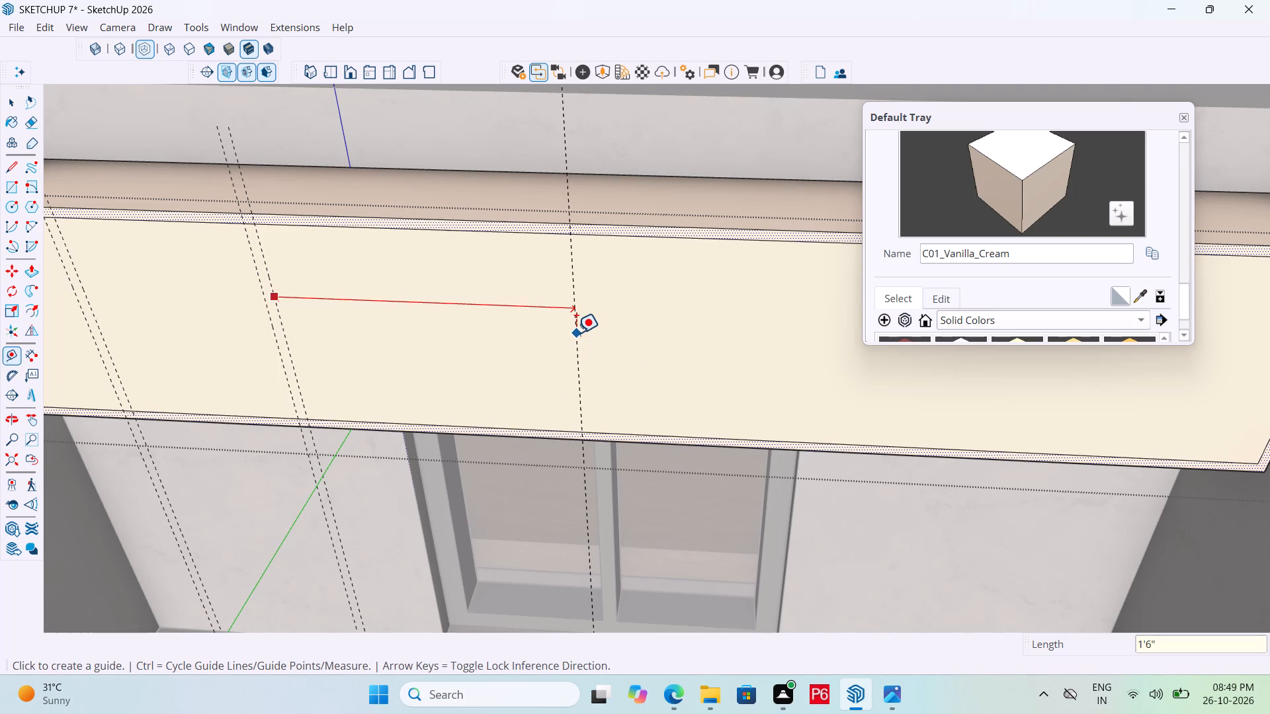
{"action": "scroll", "coordinate": [525, 327], "scroll_direction": "down", "scroll_amount": 6}
{"action": "scroll", "coordinate": [572, 362], "scroll_direction": "up", "scroll_amount": 5}
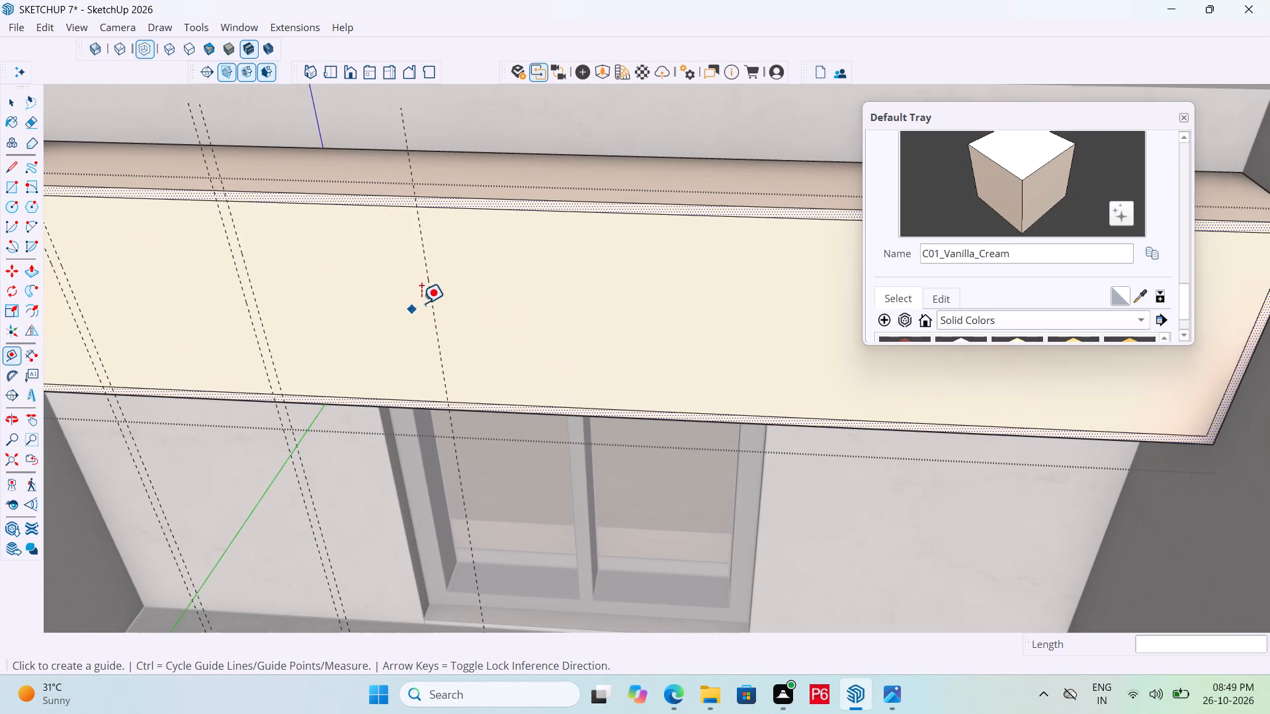
{"action": "left_click", "coordinate": [426, 282]}
{"action": "type", "text": "1\""}
{"action": "key", "text": "Return"}
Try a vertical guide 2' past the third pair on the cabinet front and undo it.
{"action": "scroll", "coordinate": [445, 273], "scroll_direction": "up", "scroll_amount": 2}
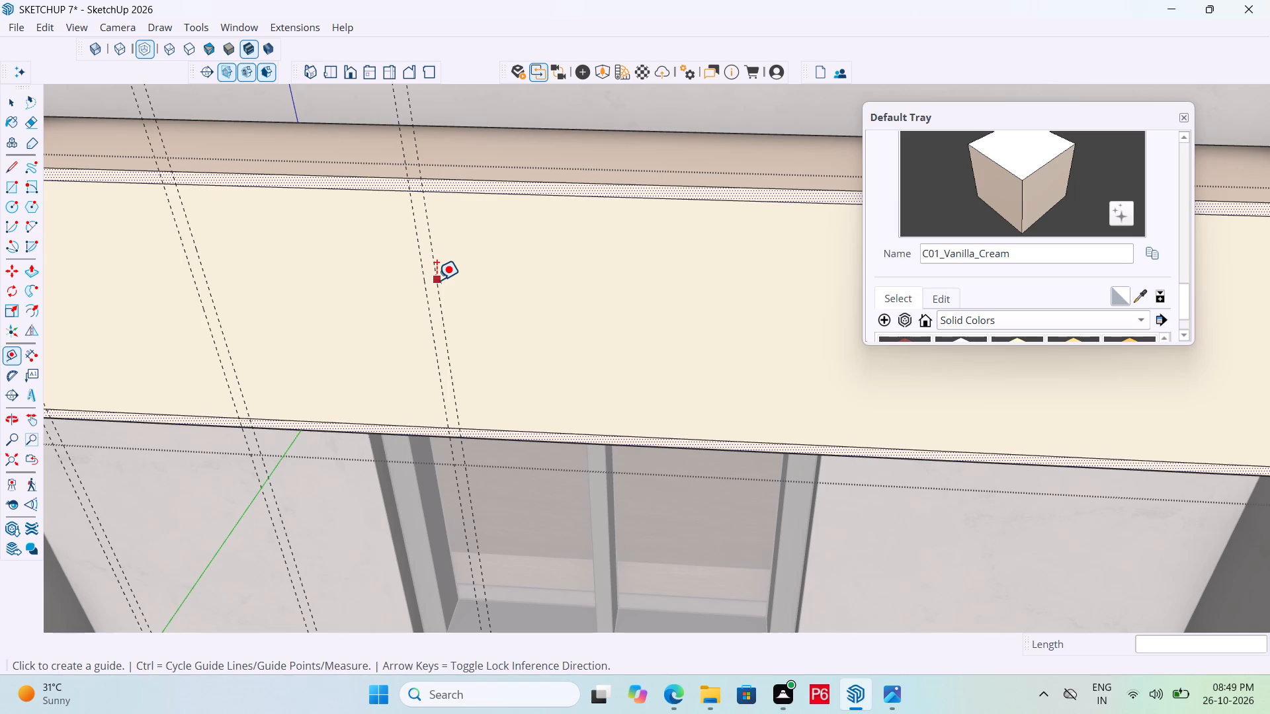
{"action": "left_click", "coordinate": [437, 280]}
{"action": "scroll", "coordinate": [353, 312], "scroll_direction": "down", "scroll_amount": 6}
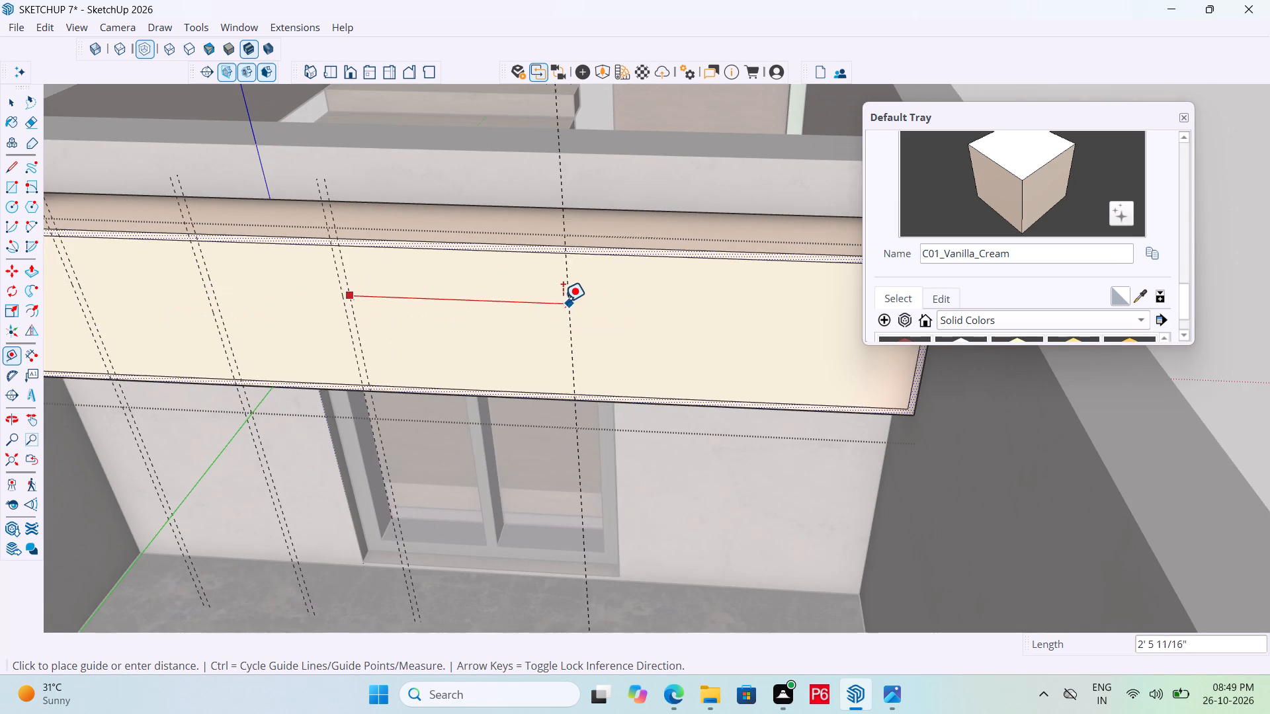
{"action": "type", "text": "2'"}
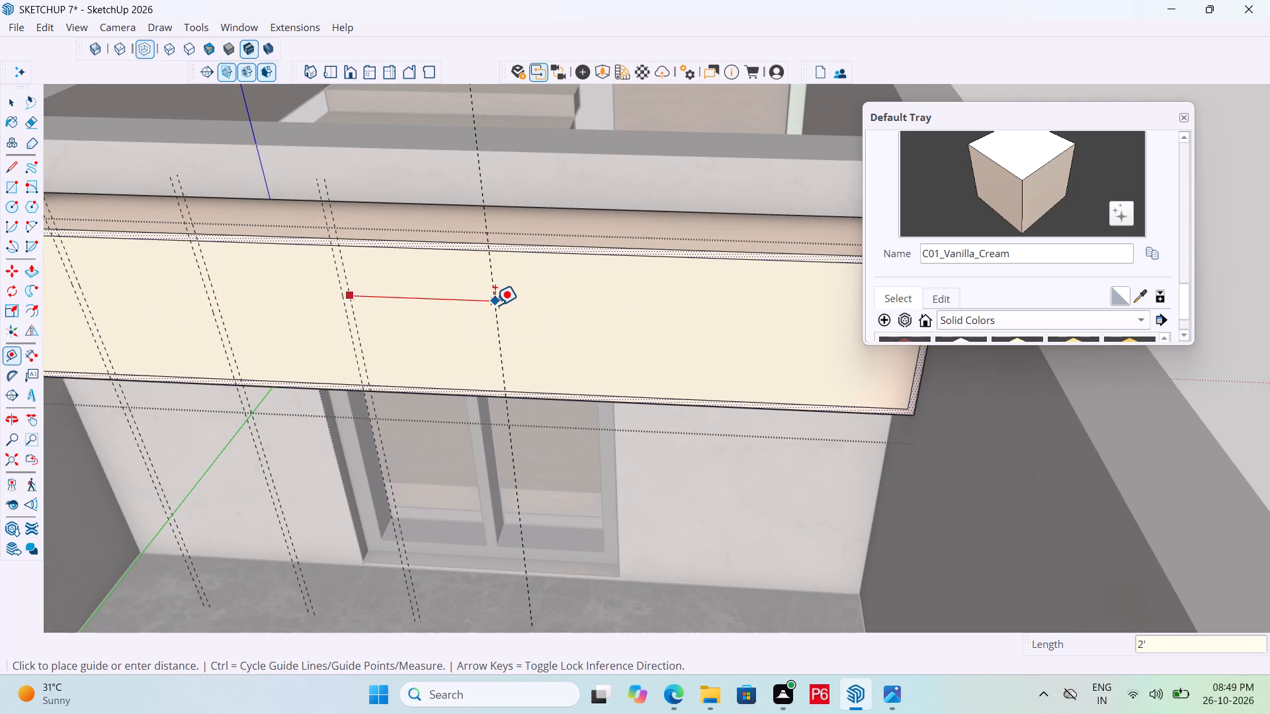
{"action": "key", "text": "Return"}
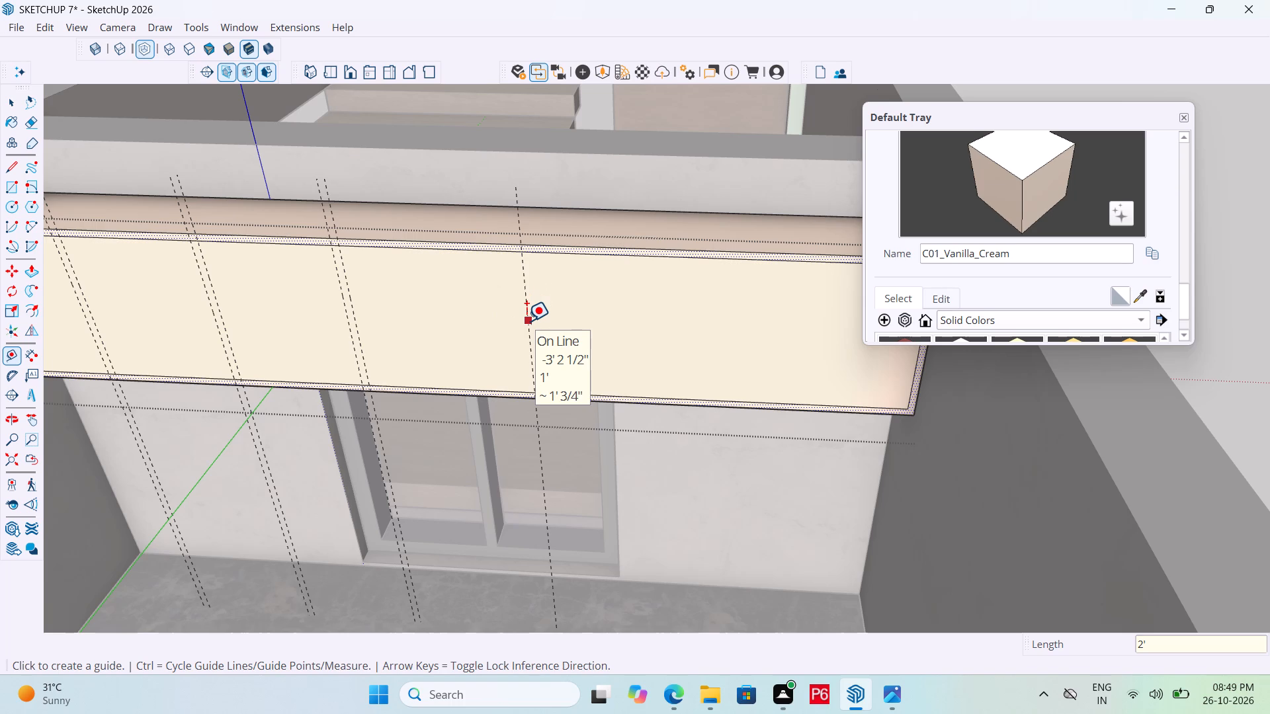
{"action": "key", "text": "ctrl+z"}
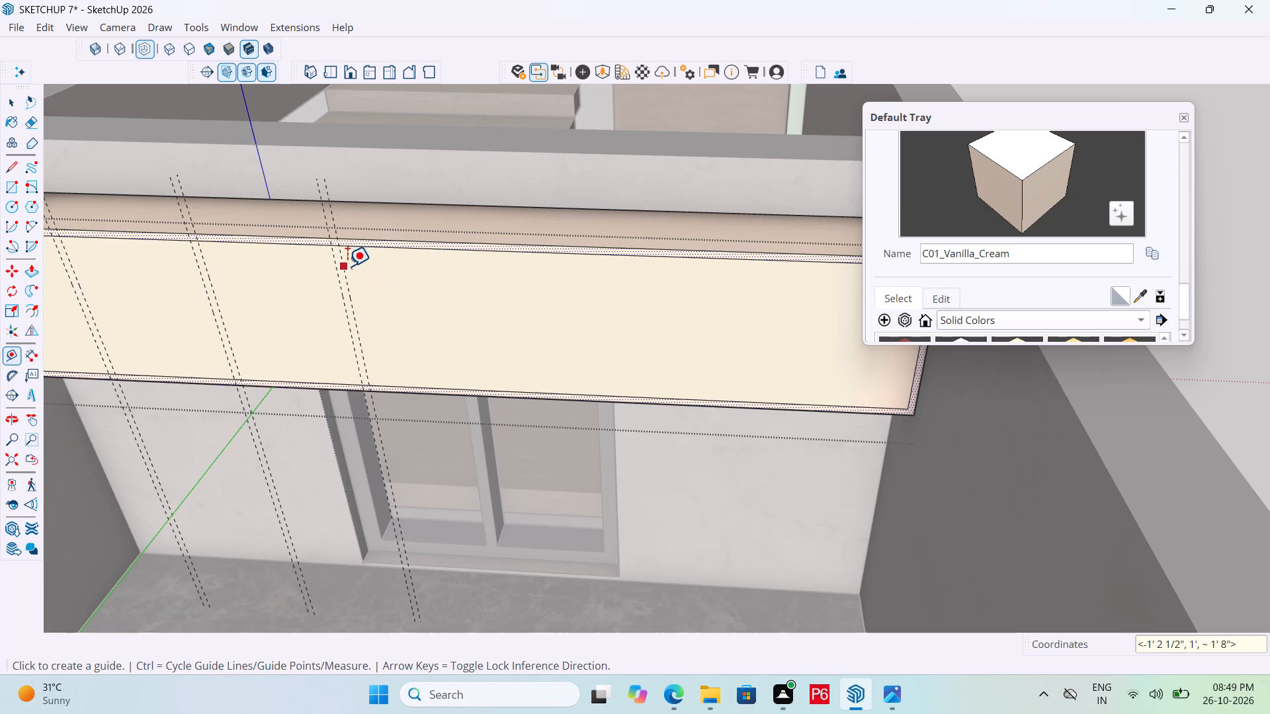
Place a fourth pair of vertical guides on the cabinet front, 1'6" past the third pair and 1" apart.
{"action": "left_click", "coordinate": [346, 268]}
{"action": "type", "text": "1'"}
{"action": "type", "text": "6\""}
{"action": "key", "text": "Return"}
{"action": "left_click", "coordinate": [483, 319]}
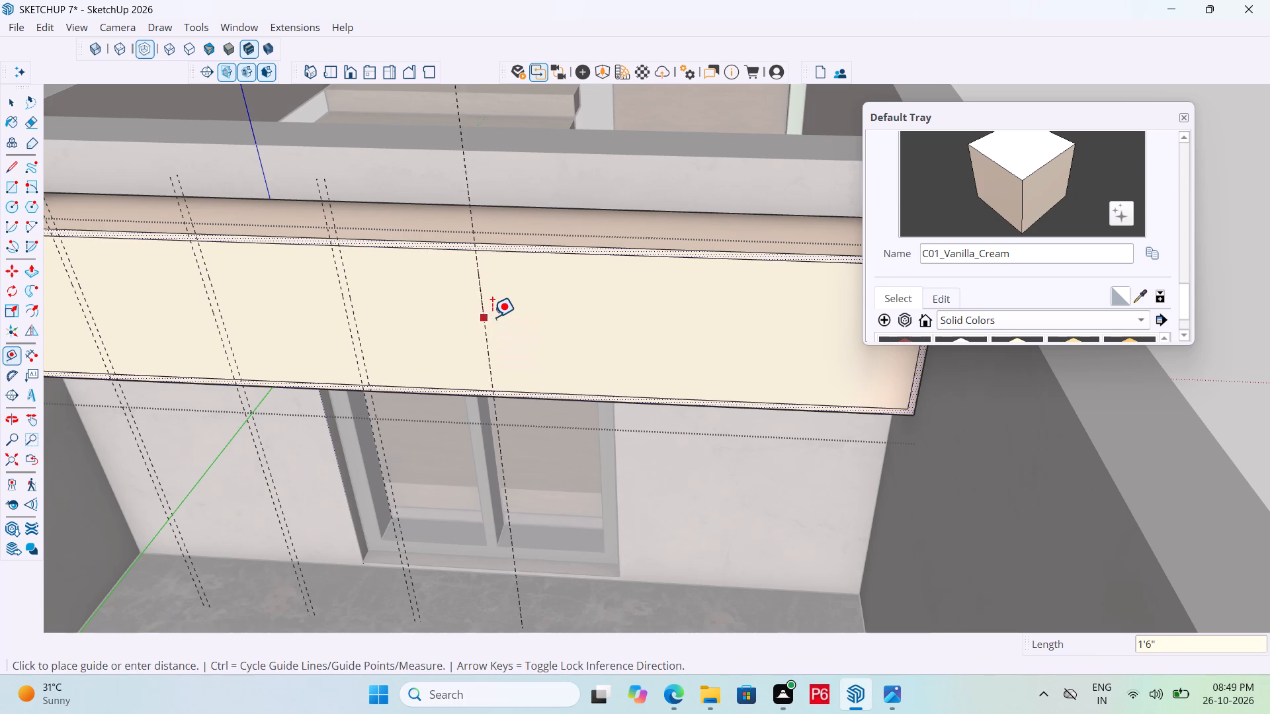
{"action": "type", "text": "1\""}
{"action": "key", "text": "Return"}
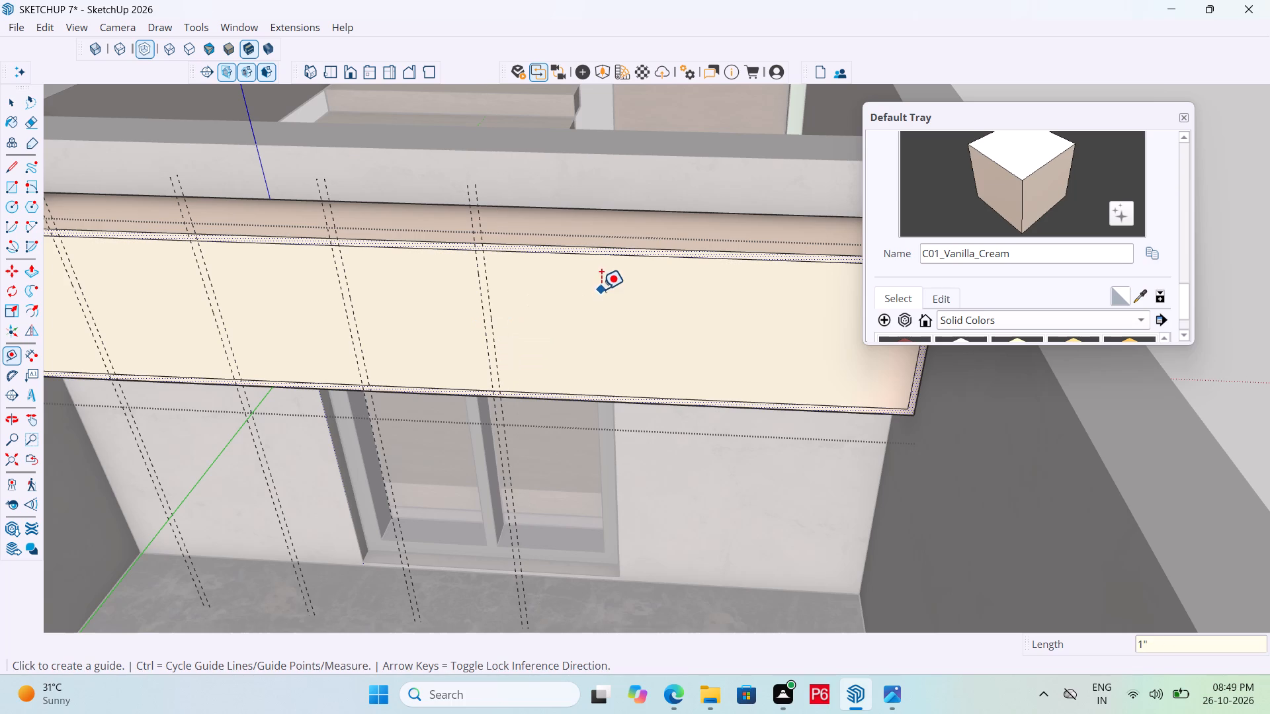
Place a fifth pair of vertical guides on the cabinet front, 1'6" past the fourth pair and 1" apart.
{"action": "scroll", "coordinate": [347, 342], "scroll_direction": "down", "scroll_amount": 4}
{"action": "scroll", "coordinate": [551, 321], "scroll_direction": "up", "scroll_amount": 5}
{"action": "scroll", "coordinate": [425, 321], "scroll_direction": "up", "scroll_amount": 5}
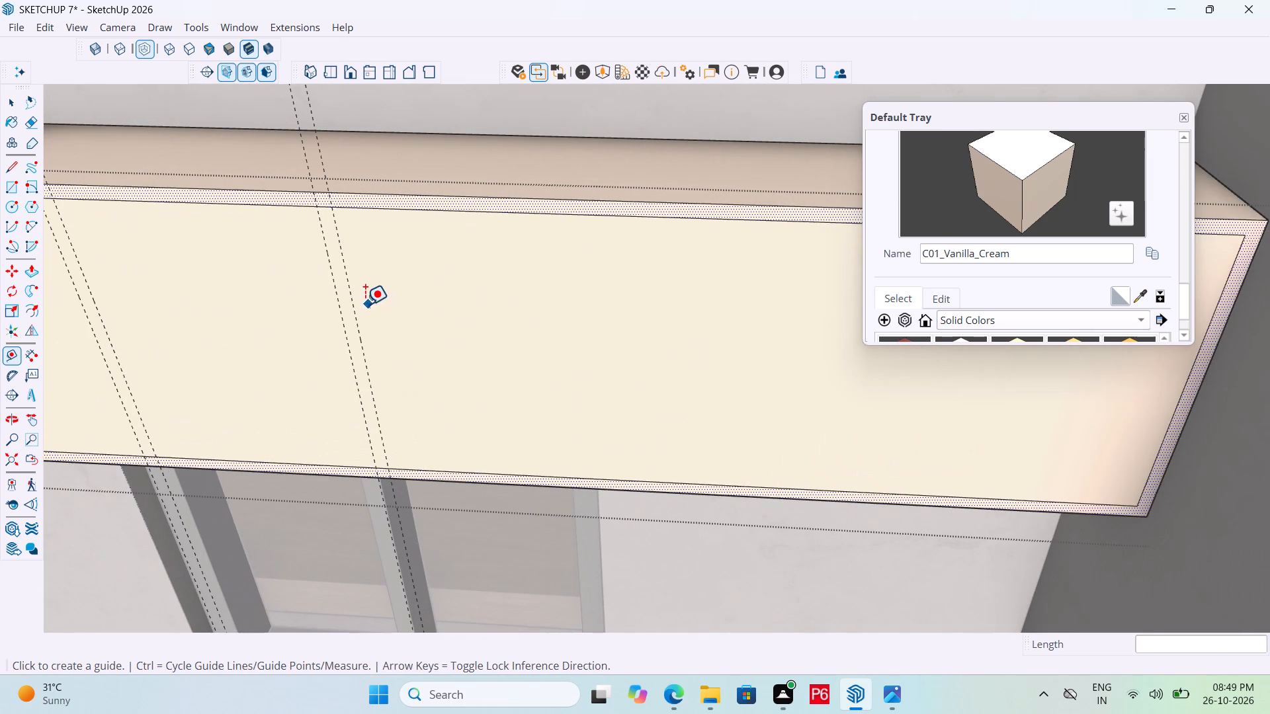
{"action": "left_click", "coordinate": [355, 303]}
{"action": "type", "text": "1'6\""}
{"action": "key", "text": "Return"}
{"action": "scroll", "coordinate": [442, 283], "scroll_direction": "down", "scroll_amount": 6}
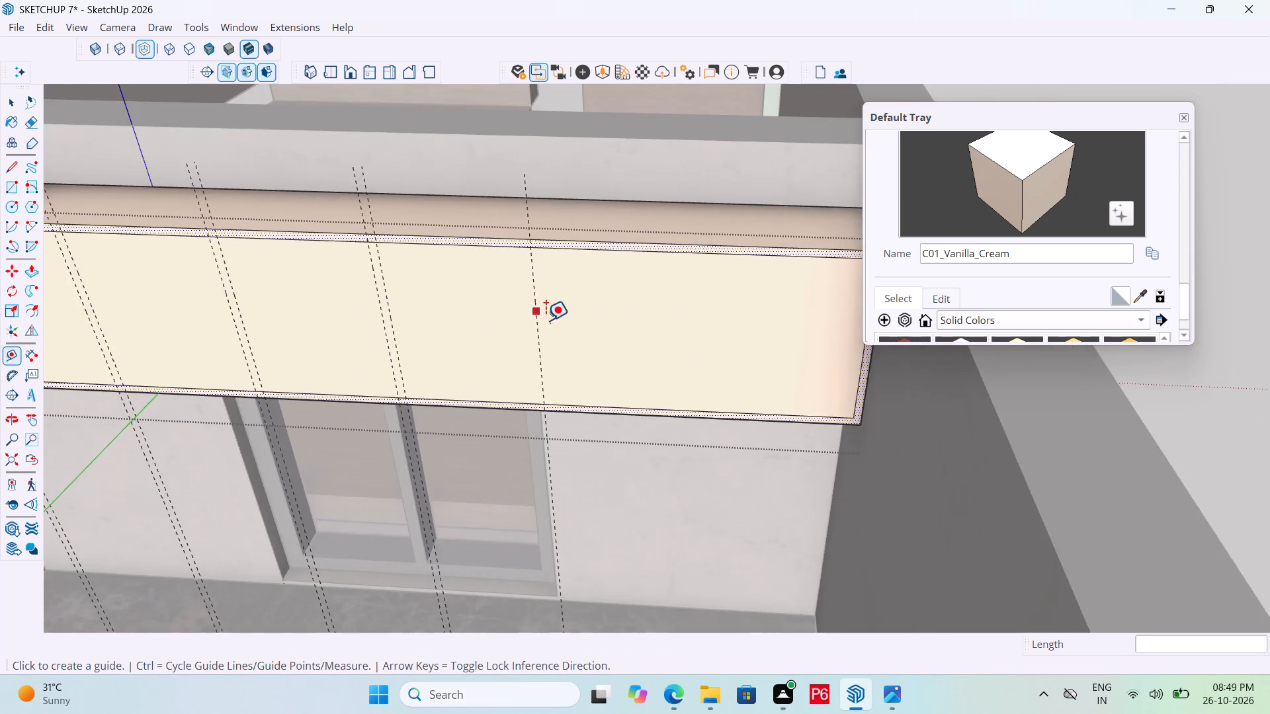
{"action": "scroll", "coordinate": [565, 332], "scroll_direction": "down", "scroll_amount": 5}
{"action": "scroll", "coordinate": [561, 346], "scroll_direction": "up", "scroll_amount": 4}
{"action": "left_click", "coordinate": [548, 306]}
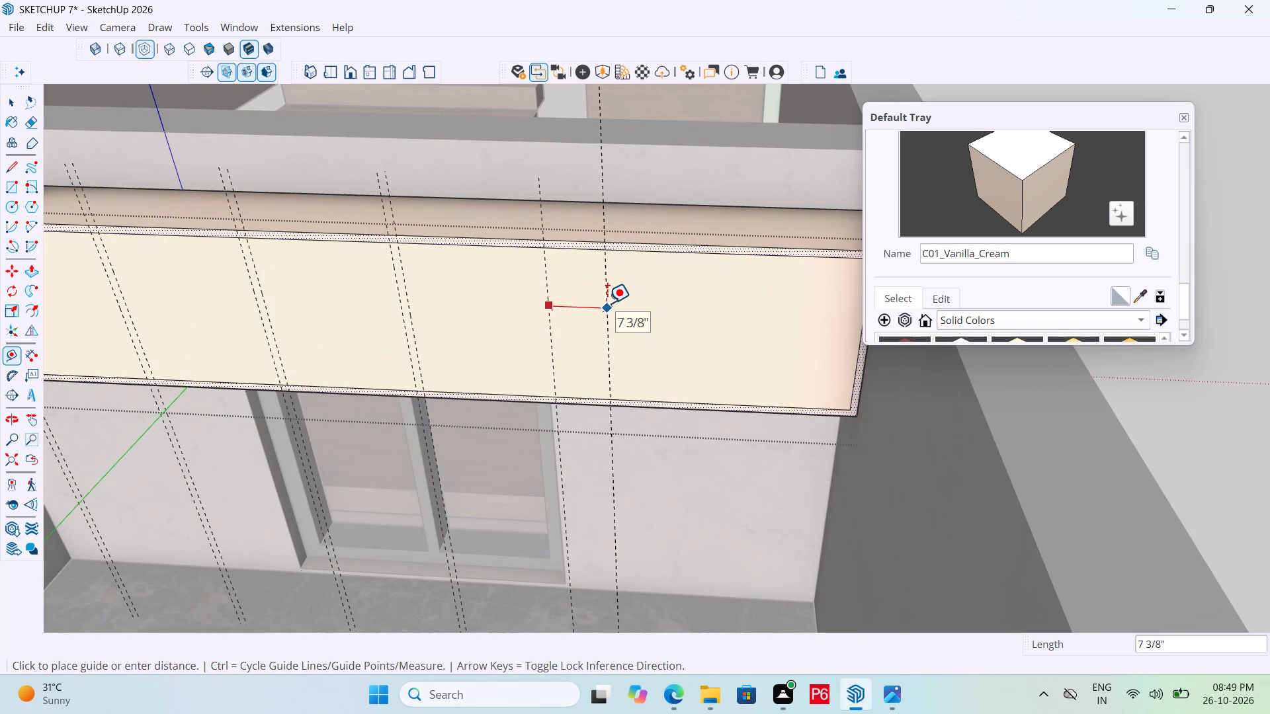
{"action": "type", "text": "1\""}
{"action": "key", "text": "Return"}
Place a sixth pair of vertical guides on the cabinet front, 1'6" past the fifth pair and 1" apart.
{"action": "scroll", "coordinate": [490, 236], "scroll_direction": "down", "scroll_amount": 6}
{"action": "middle_click_drag", "start_coordinate": [609, 338], "coordinate": [640, 348]}
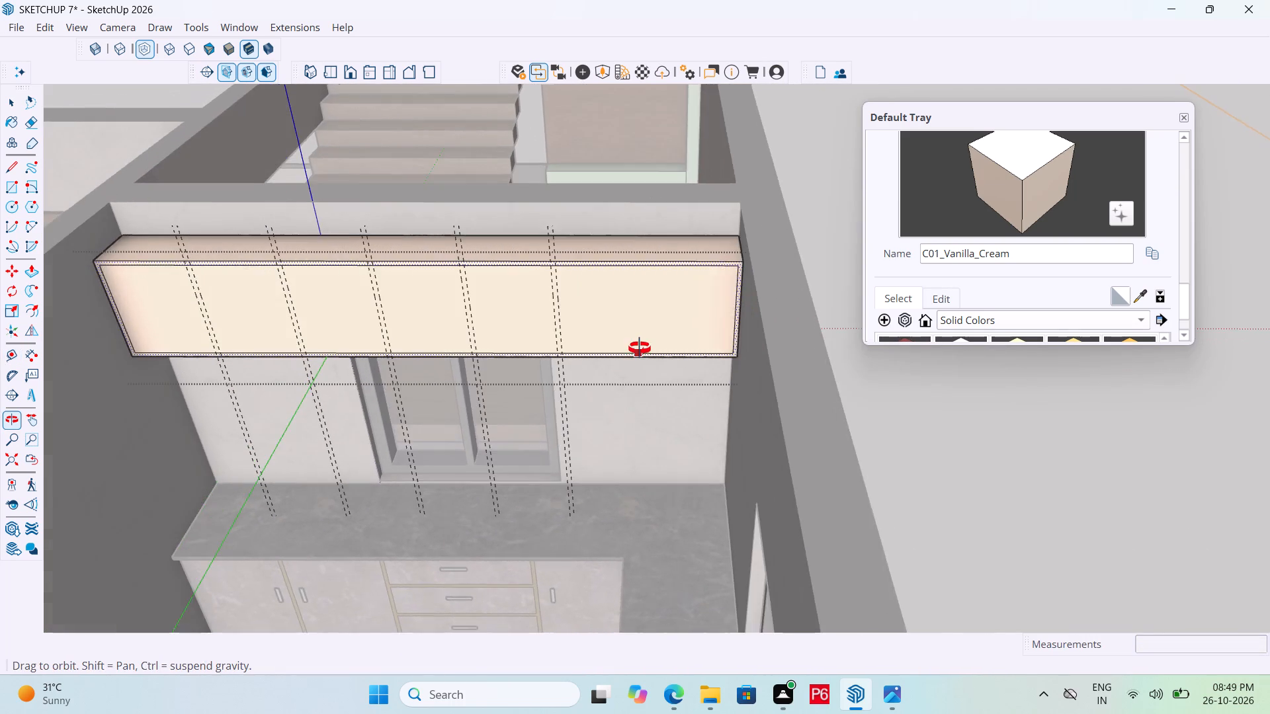
{"action": "middle_click_drag", "start_coordinate": [640, 348], "coordinate": [644, 349]}
{"action": "scroll", "coordinate": [656, 348], "scroll_direction": "up", "scroll_amount": 10}
{"action": "left_click", "coordinate": [318, 309]}
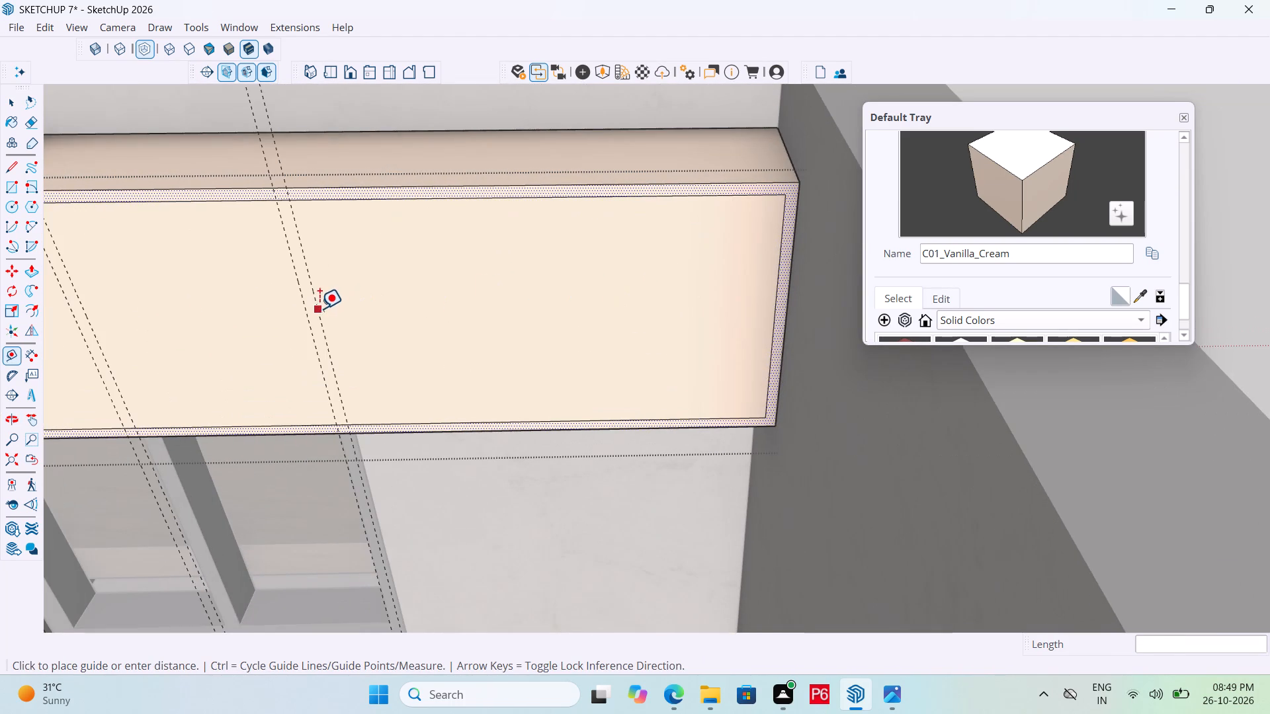
{"action": "key", "text": "1"}
{"action": "type", "text": "'6"}
{"action": "key", "text": "shift+quotedbl"}
{"action": "key", "text": "Return"}
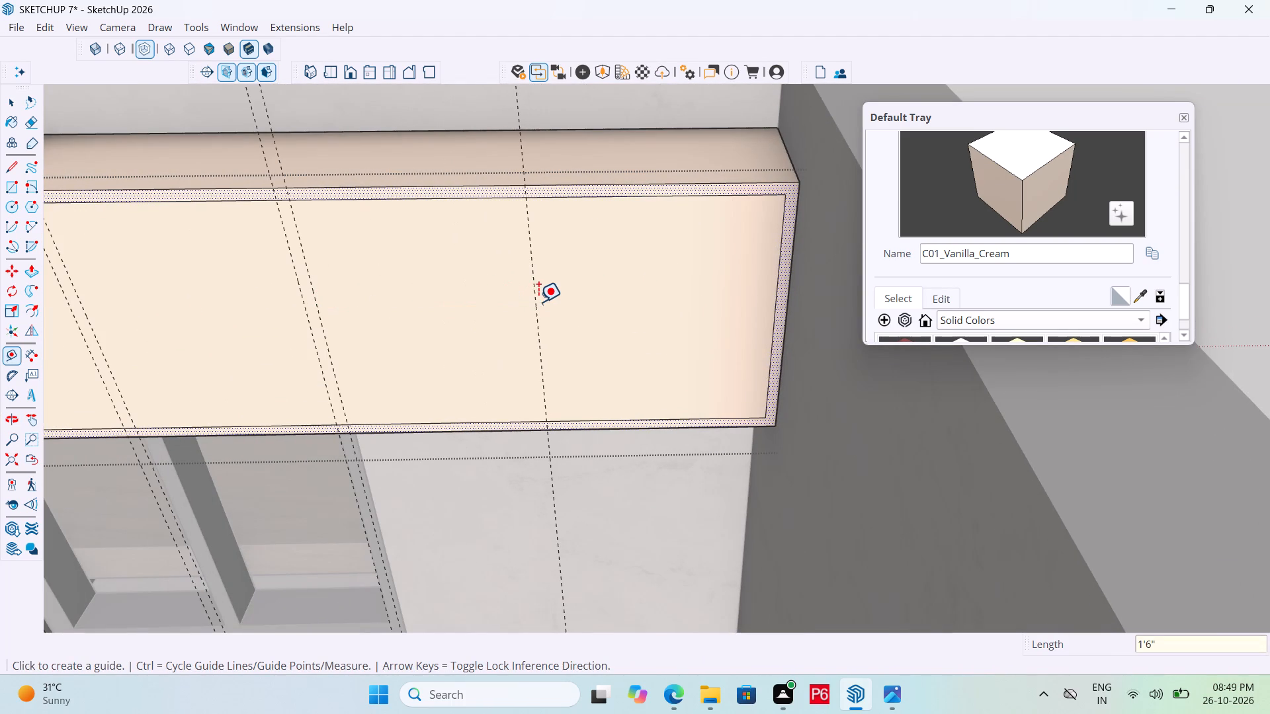
{"action": "left_click", "coordinate": [535, 290]}
{"action": "key", "text": "1"}
{"action": "key", "text": "shift+quotedbl"}
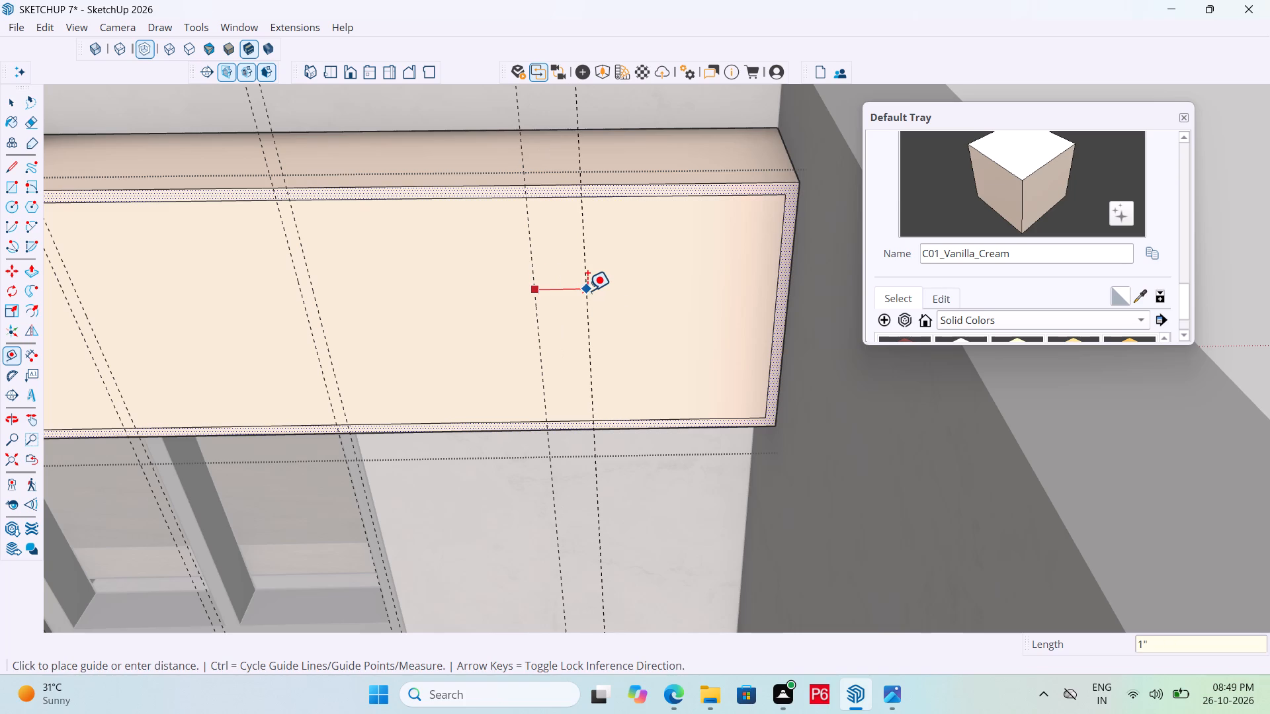
{"action": "key", "text": "Return"}
Draw 1" by 1'10" rectangles between the first and second guide pairs, spanning from the upper to the lower inner border edge.
{"action": "scroll", "coordinate": [610, 262], "scroll_direction": "down", "scroll_amount": 5}
{"action": "scroll", "coordinate": [732, 301], "scroll_direction": "down", "scroll_amount": 5}
{"action": "scroll", "coordinate": [641, 358], "scroll_direction": "down", "scroll_amount": 4}
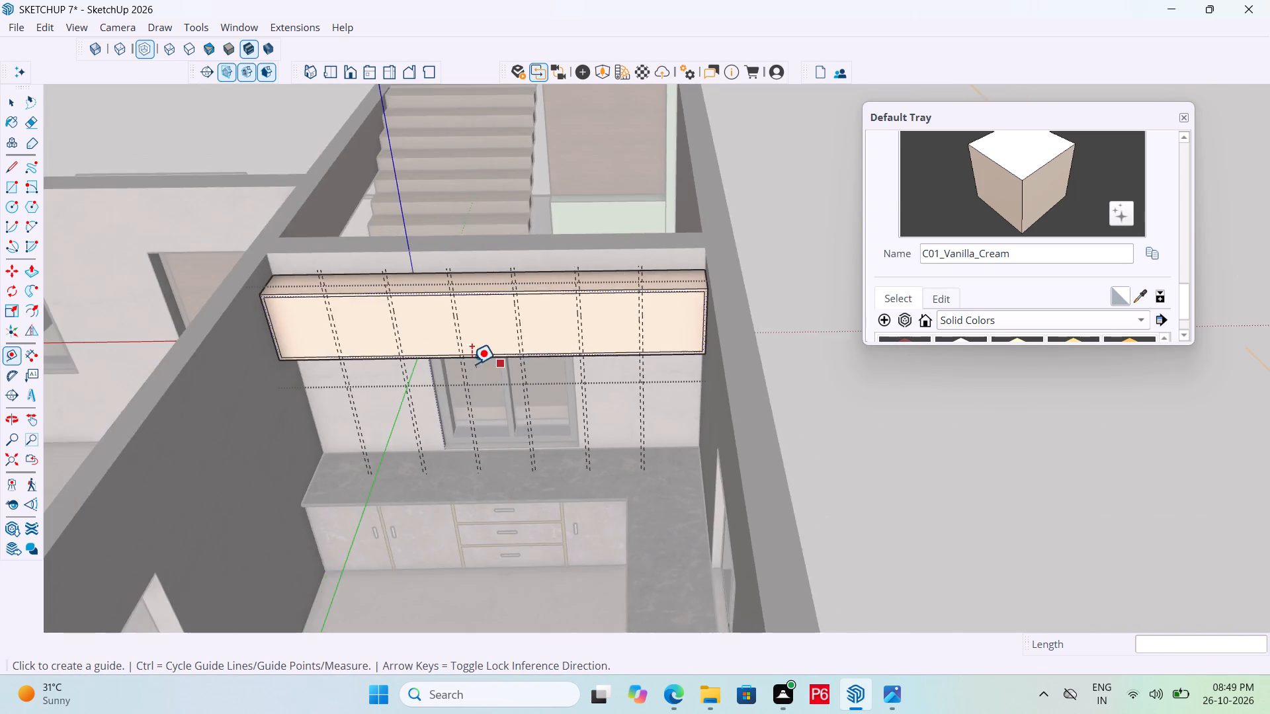
{"action": "scroll", "coordinate": [464, 364], "scroll_direction": "up", "scroll_amount": 11}
{"action": "key", "text": "r"}
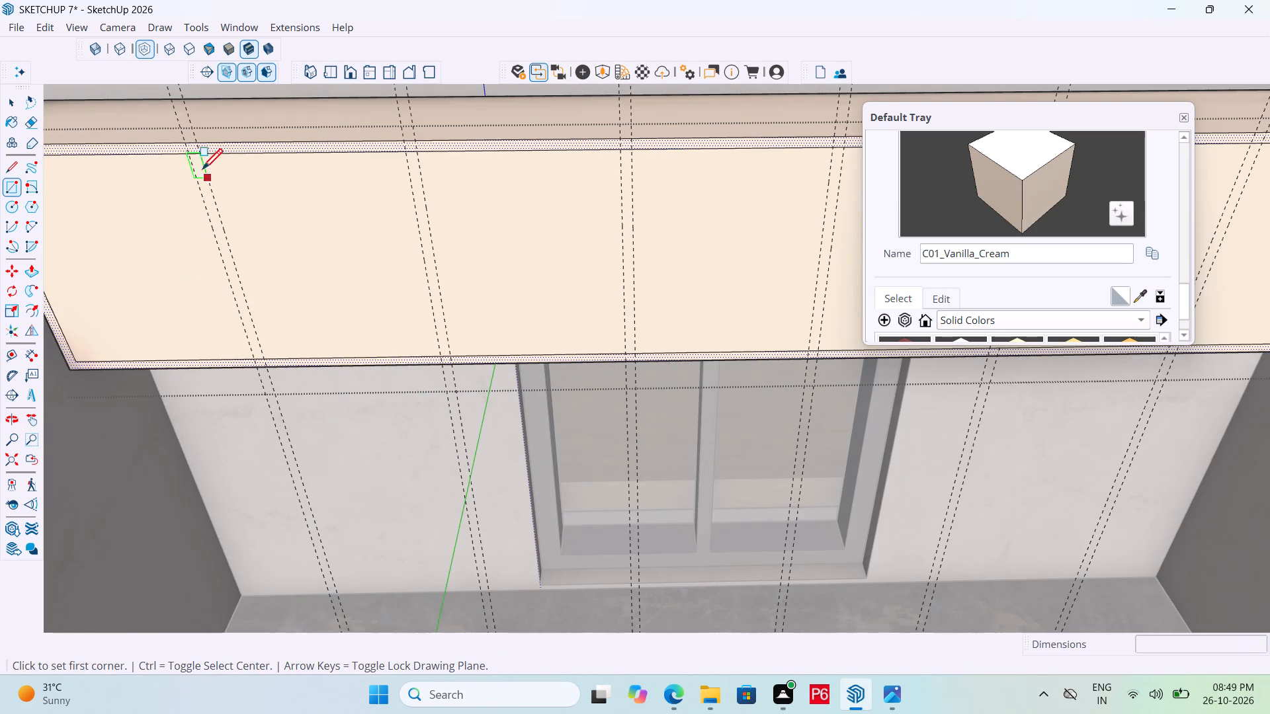
{"action": "scroll", "coordinate": [197, 162], "scroll_direction": "up", "scroll_amount": 7}
{"action": "left_click", "coordinate": [187, 152]}
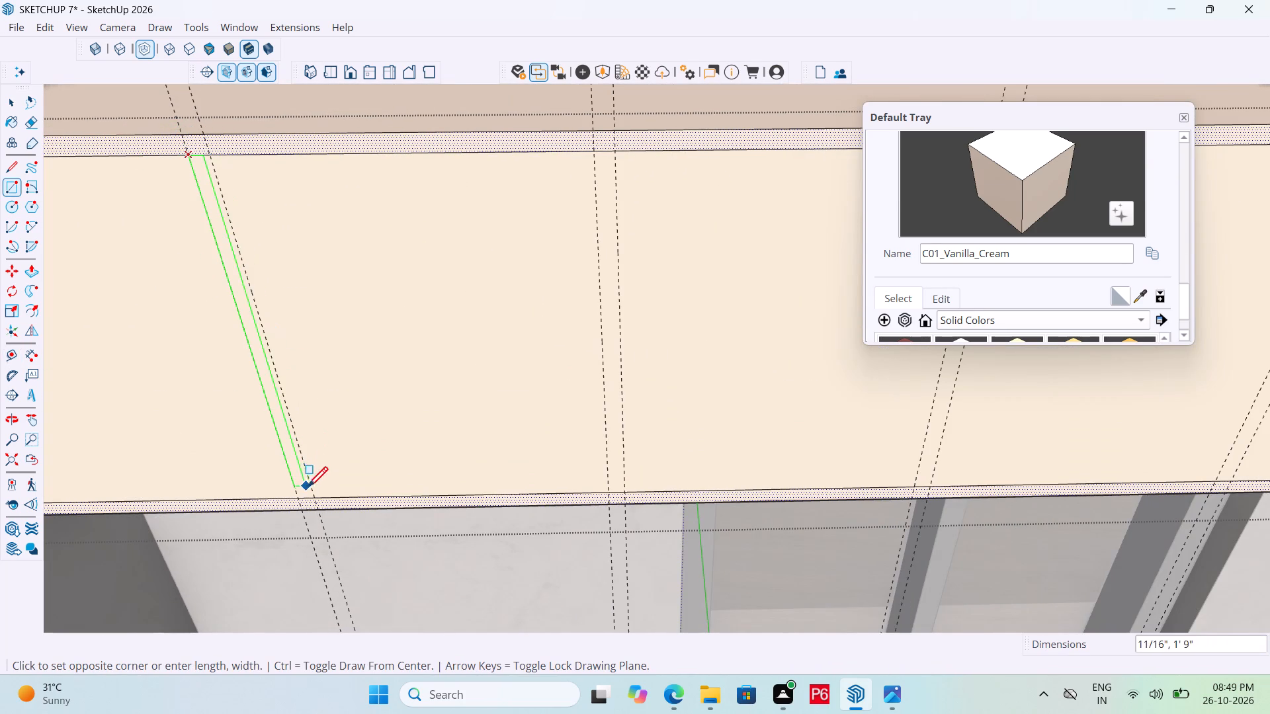
{"action": "left_click", "coordinate": [314, 501]}
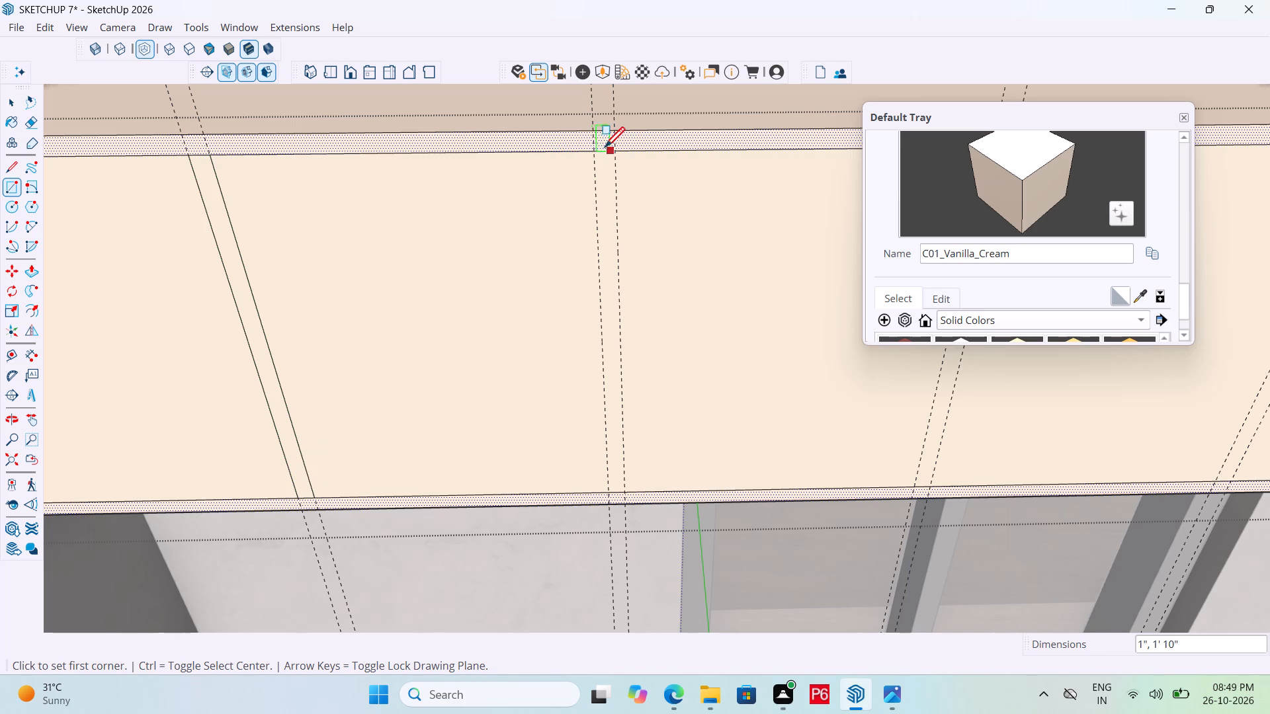
{"action": "left_click", "coordinate": [595, 153]}
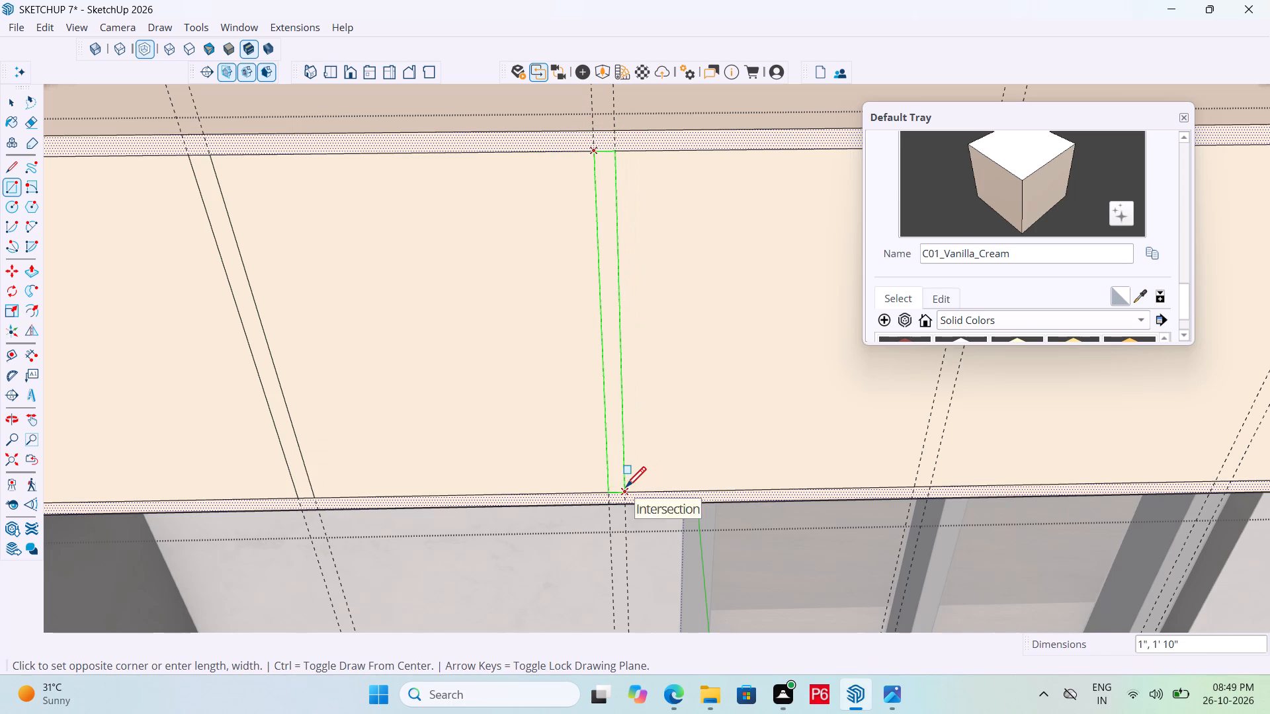
{"action": "left_click", "coordinate": [626, 489]}
Draw 1" wide divider rectangles within the third and fourth guide pairs, from the upper to the lower inner border edge.
{"action": "scroll", "coordinate": [1, 305], "scroll_direction": "down", "scroll_amount": 6}
{"action": "scroll", "coordinate": [109, 295], "scroll_direction": "down", "scroll_amount": 12}
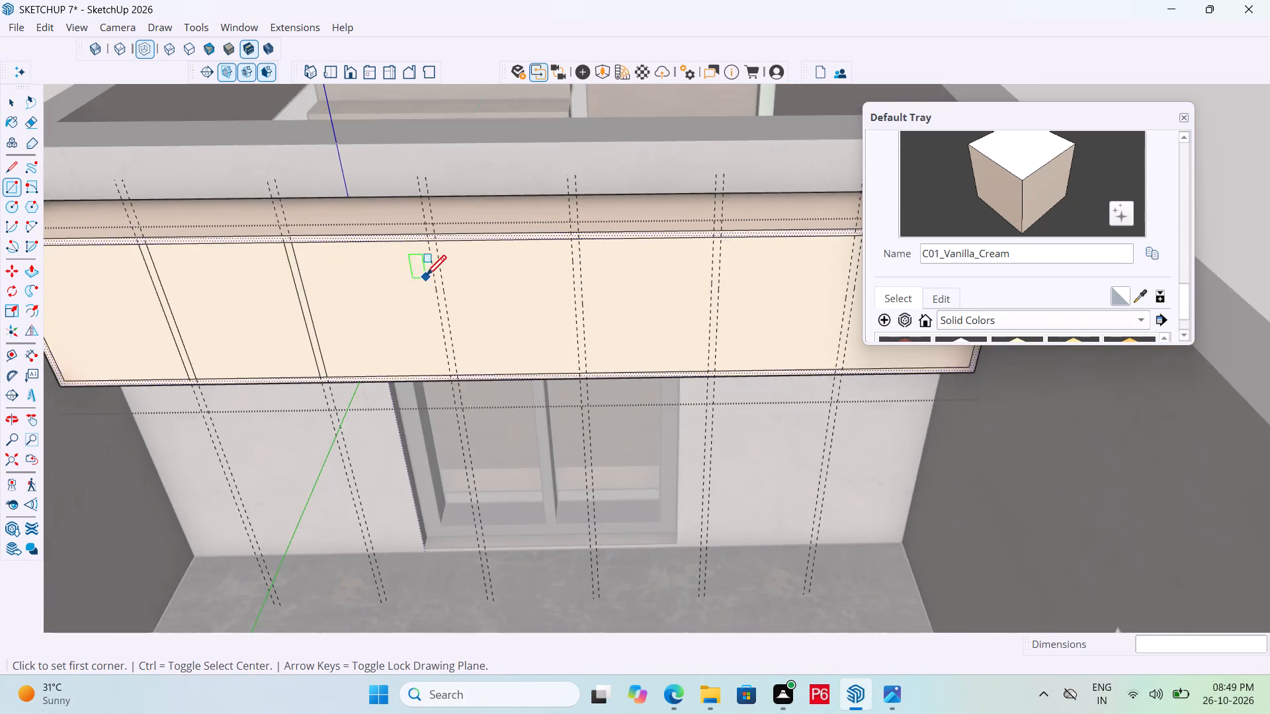
{"action": "scroll", "coordinate": [427, 282], "scroll_direction": "up", "scroll_amount": 5}
{"action": "scroll", "coordinate": [454, 234], "scroll_direction": "up", "scroll_amount": 4}
{"action": "left_click", "coordinate": [413, 194]}
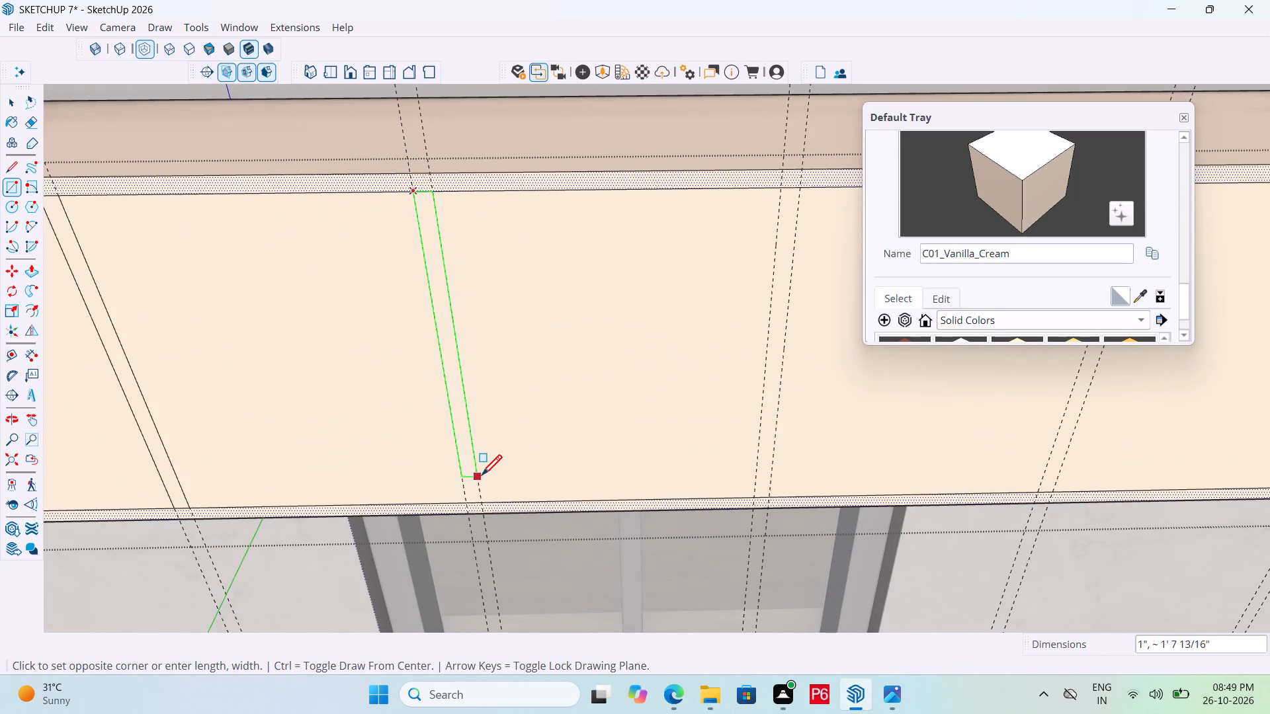
{"action": "left_click", "coordinate": [480, 504]}
{"action": "scroll", "coordinate": [297, 325], "scroll_direction": "down", "scroll_amount": 6}
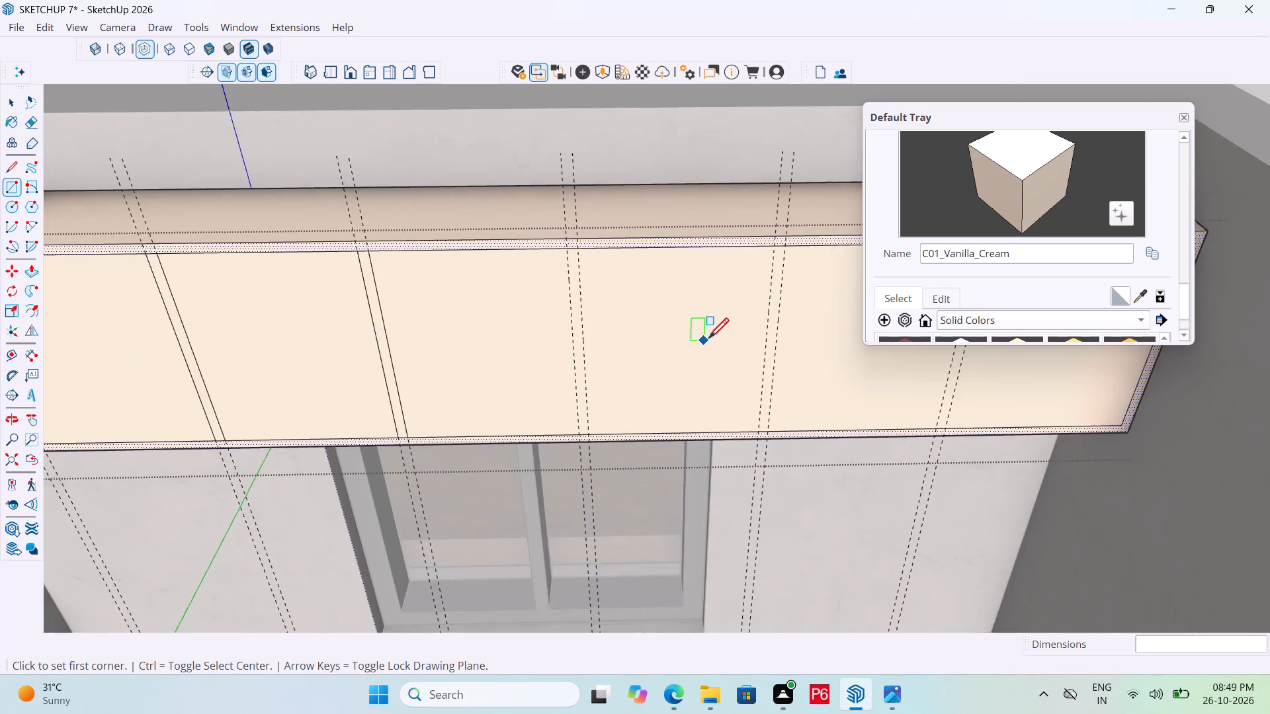
{"action": "scroll", "coordinate": [708, 340], "scroll_direction": "up", "scroll_amount": 6}
{"action": "left_click", "coordinate": [422, 159]}
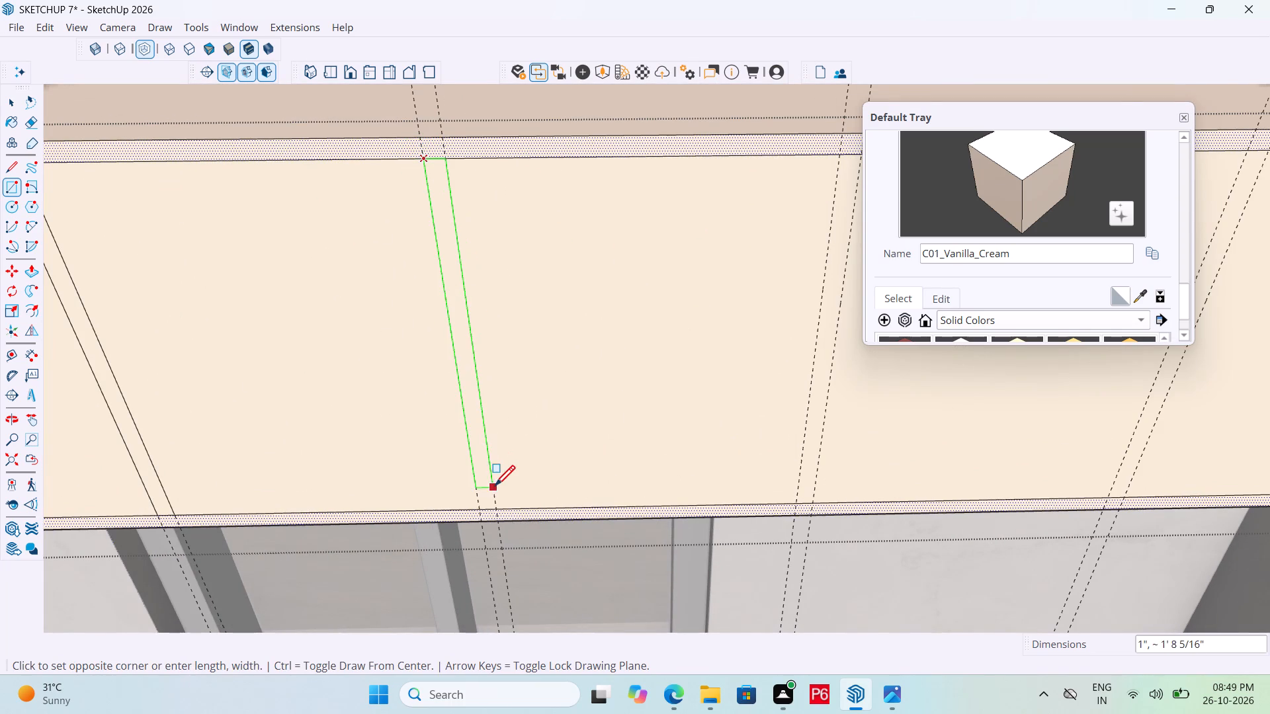
{"action": "left_click", "coordinate": [499, 514]}
Draw 1" by 1'10" divider rectangles within the fifth and sixth guide pairs on the cabinet front.
{"action": "scroll", "coordinate": [329, 383], "scroll_direction": "down", "scroll_amount": 8}
{"action": "scroll", "coordinate": [571, 369], "scroll_direction": "up", "scroll_amount": 6}
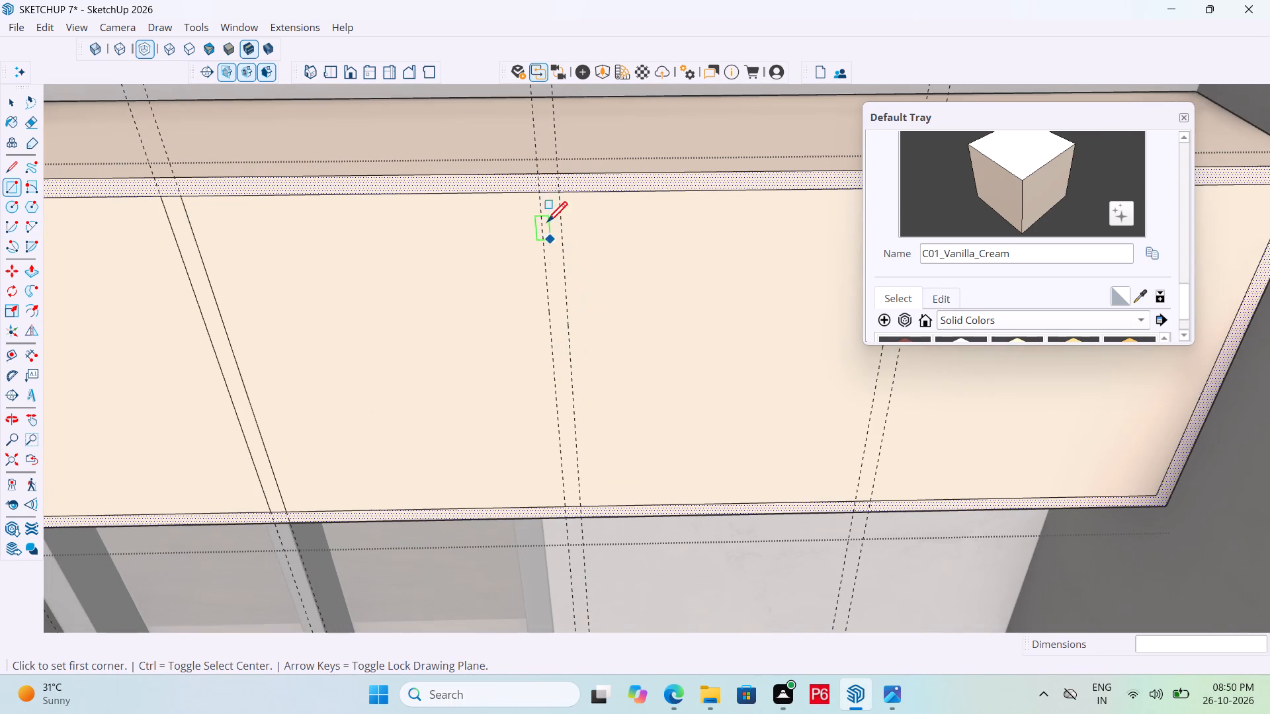
{"action": "left_click", "coordinate": [538, 193]}
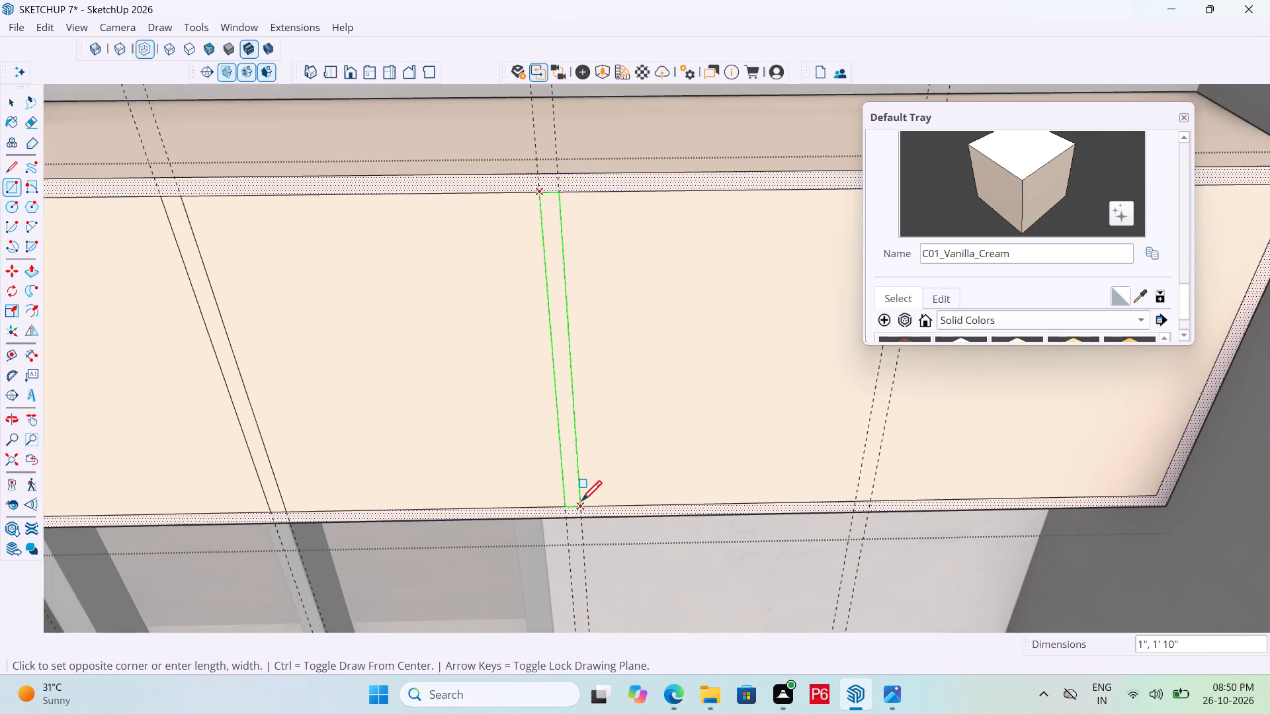
{"action": "left_click", "coordinate": [581, 503]}
{"action": "scroll", "coordinate": [427, 377], "scroll_direction": "down", "scroll_amount": 7}
{"action": "scroll", "coordinate": [750, 408], "scroll_direction": "up", "scroll_amount": 6}
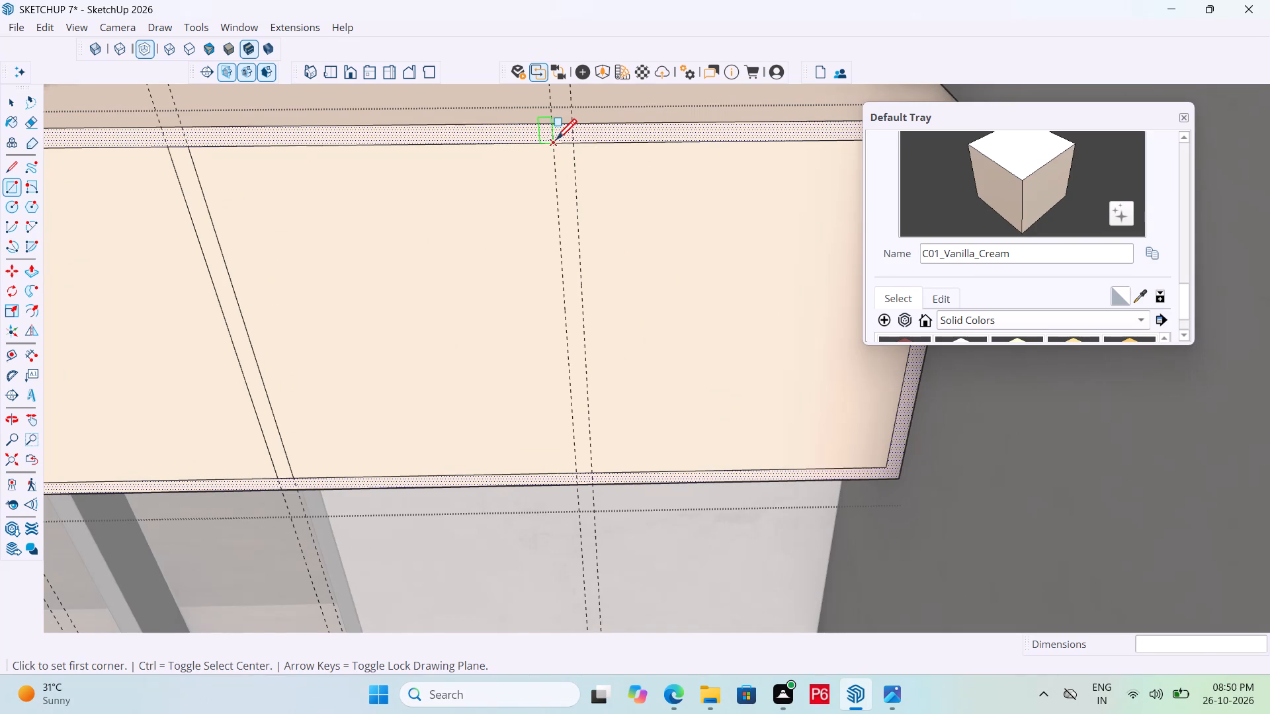
{"action": "left_click", "coordinate": [554, 143]}
{"action": "left_click", "coordinate": [591, 471]}
Save the model.
{"action": "scroll", "coordinate": [669, 383], "scroll_direction": "down", "scroll_amount": 7}
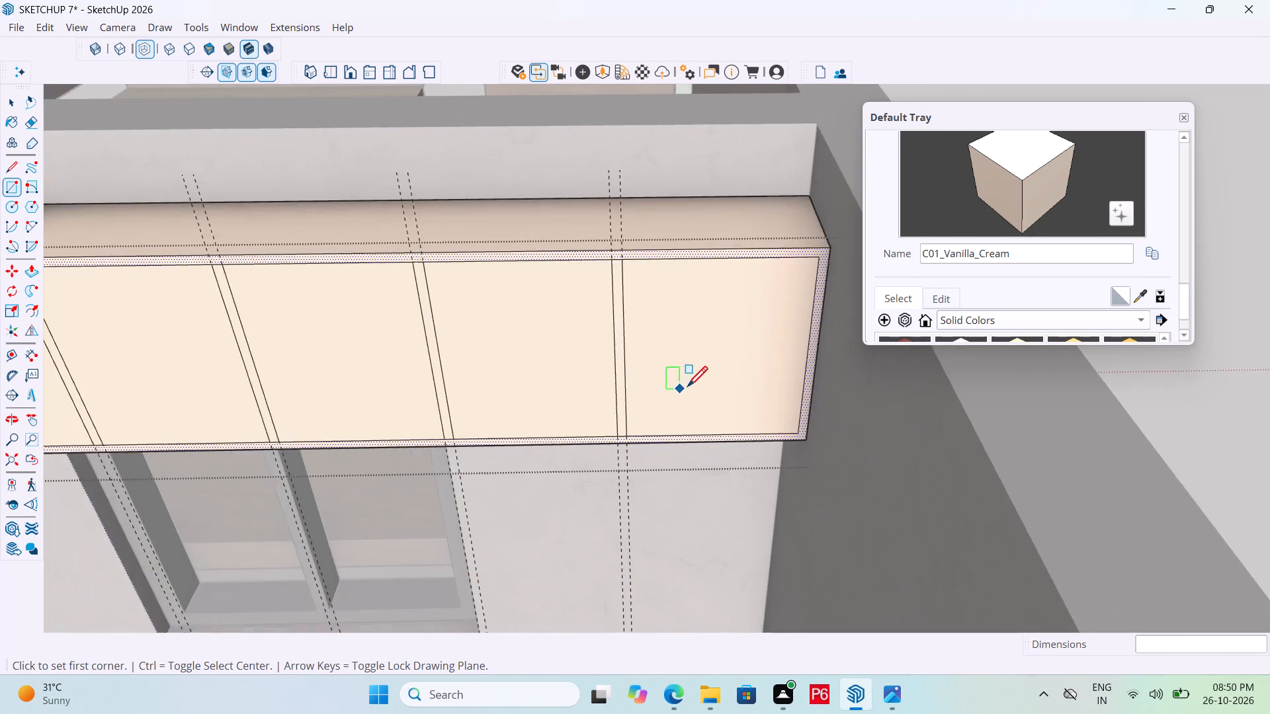
{"action": "scroll", "coordinate": [687, 389], "scroll_direction": "down", "scroll_amount": 3}
{"action": "key", "text": "ctrl+s"}
{"action": "key", "text": "ctrl+s"}
{"action": "key", "text": "ctrl+s"}
{"action": "key", "text": "ctrl+s"}
{"action": "key", "text": "ctrl+s"}
Erase all six pairs of vertical guides below the overhead cabinet.
{"action": "scroll", "coordinate": [800, 414], "scroll_direction": "down", "scroll_amount": 3, "text": "ctrl"}
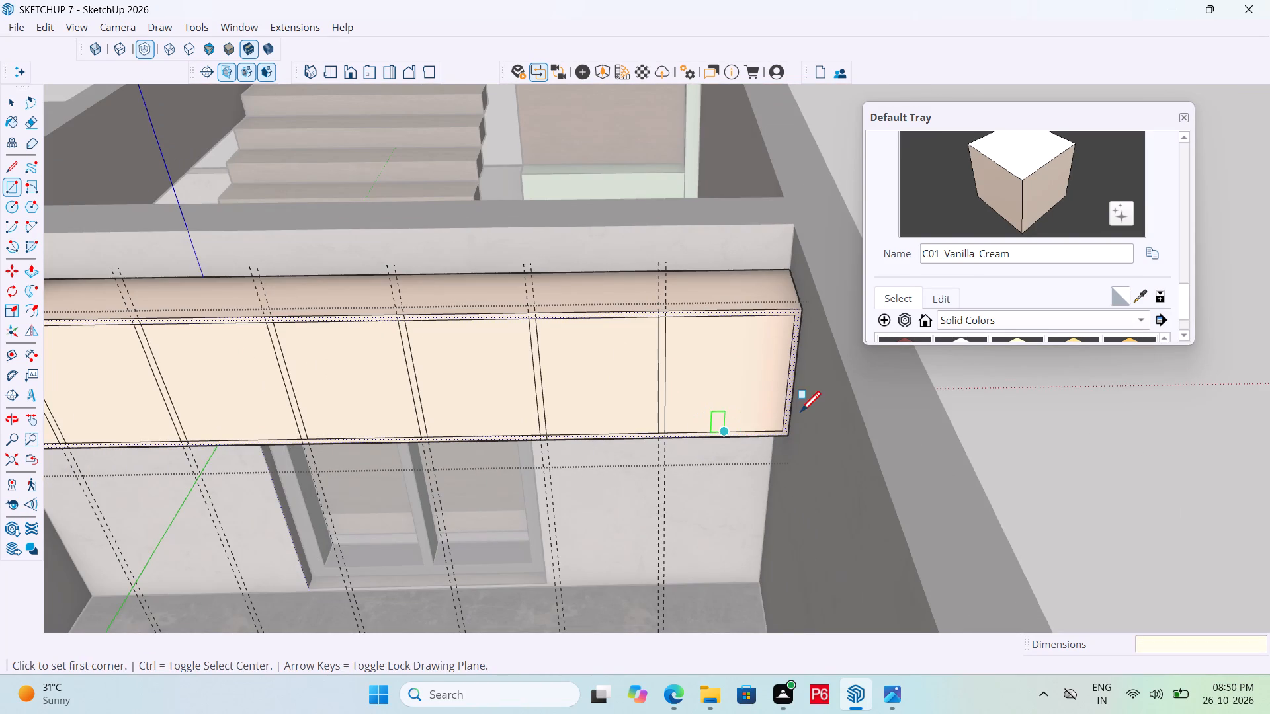
{"action": "scroll", "coordinate": [800, 414], "scroll_direction": "down", "scroll_amount": 2, "text": "ctrl"}
{"action": "scroll", "coordinate": [776, 366], "scroll_direction": "down", "scroll_amount": 2}
{"action": "middle_click_drag", "start_coordinate": [719, 493], "coordinate": [675, 511]}
{"action": "key", "text": "e"}
{"action": "left_click_drag", "start_coordinate": [676, 547], "coordinate": [454, 516]}
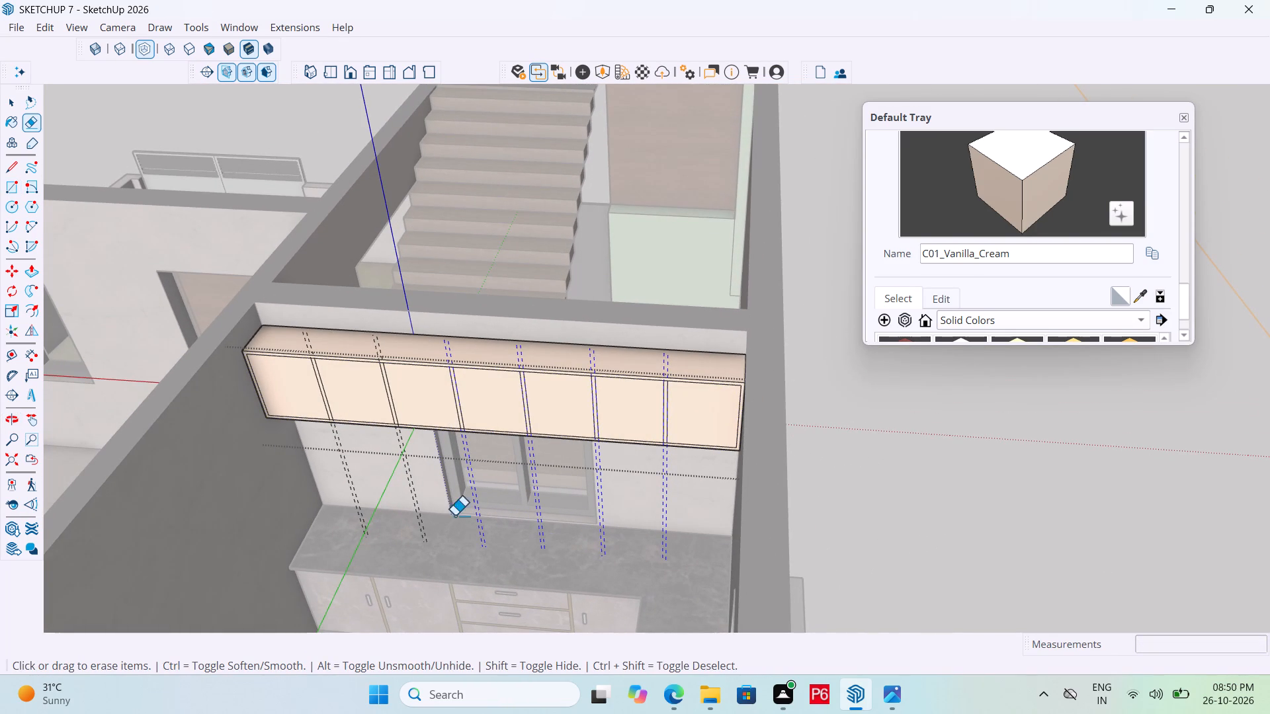
{"action": "left_click_drag", "start_coordinate": [454, 516], "coordinate": [337, 494]}
Erase the short edges joining the tops of the first three dividers to the upper border.
{"action": "middle_click_drag", "start_coordinate": [380, 381], "coordinate": [421, 376]}
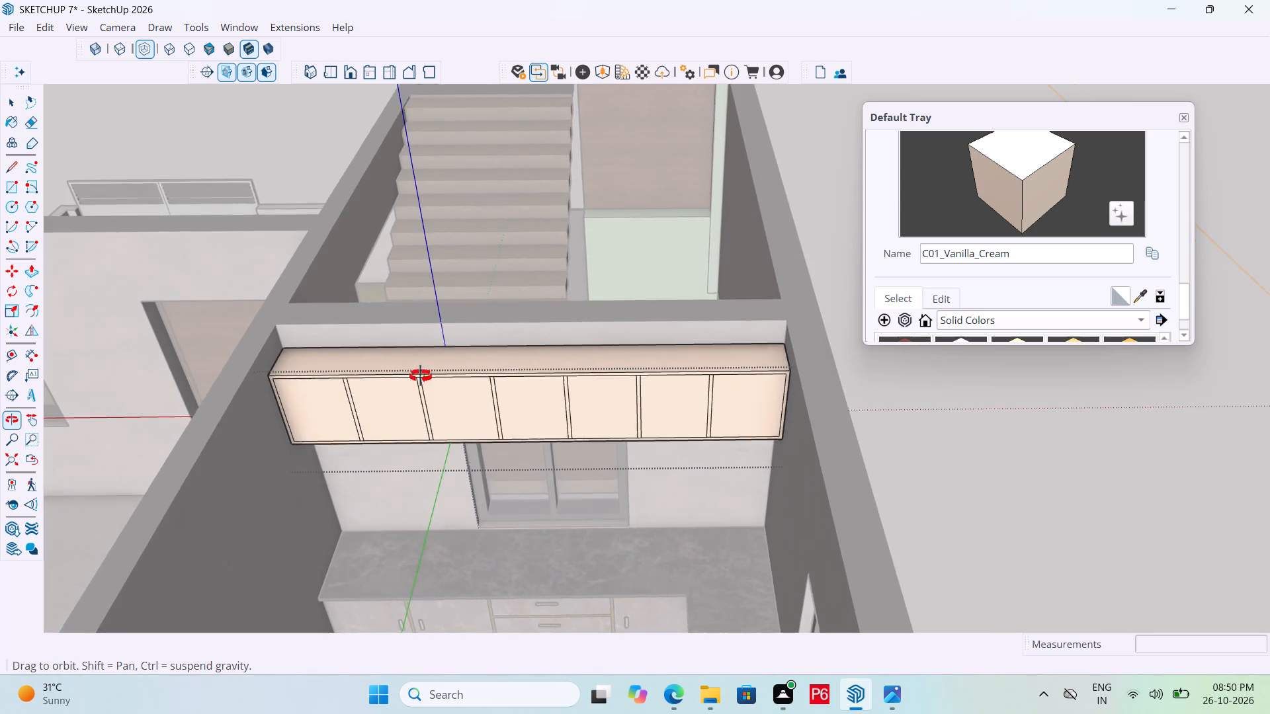
{"action": "middle_click_drag", "start_coordinate": [421, 376], "coordinate": [421, 374]}
{"action": "scroll", "coordinate": [405, 364], "scroll_direction": "up", "scroll_amount": 20}
{"action": "left_click", "coordinate": [351, 370]}
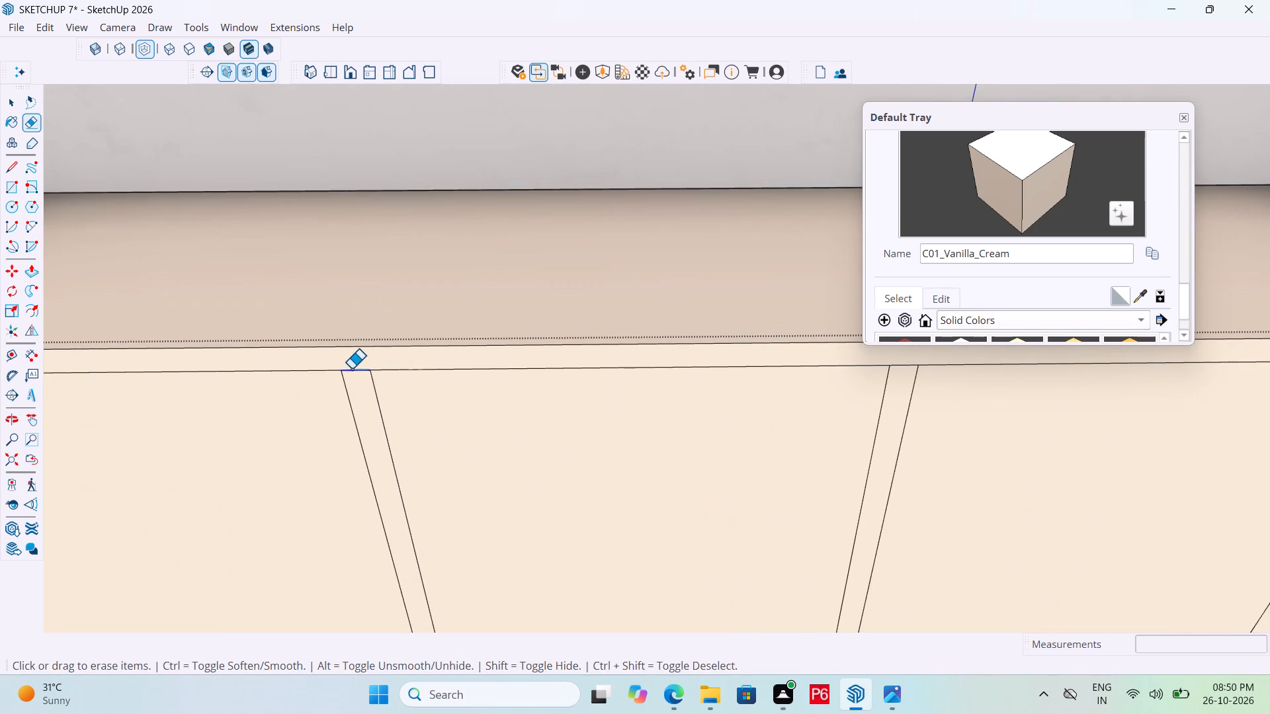
{"action": "scroll", "coordinate": [366, 416], "scroll_direction": "down", "scroll_amount": 4}
{"action": "scroll", "coordinate": [816, 420], "scroll_direction": "up", "scroll_amount": 5}
{"action": "left_click_drag", "start_coordinate": [677, 360], "coordinate": [677, 352]}
{"action": "scroll", "coordinate": [553, 348], "scroll_direction": "down", "scroll_amount": 12}
{"action": "scroll", "coordinate": [935, 432], "scroll_direction": "up", "scroll_amount": 4}
{"action": "scroll", "coordinate": [710, 370], "scroll_direction": "up", "scroll_amount": 6}
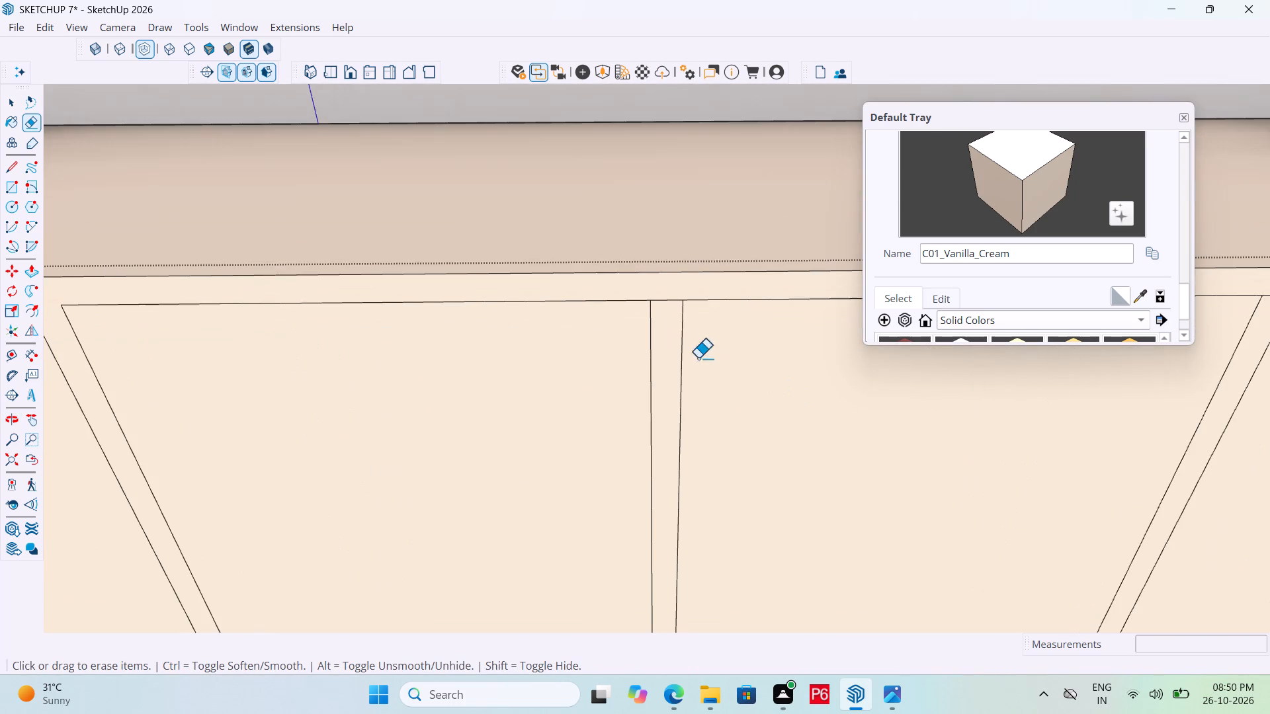
{"action": "left_click_drag", "start_coordinate": [668, 307], "coordinate": [663, 299]}
Close the Default Tray and erase the short edges at the tops of the fourth, fifth and sixth dividers.
{"action": "scroll", "coordinate": [528, 342], "scroll_direction": "down", "scroll_amount": 11}
{"action": "scroll", "coordinate": [1036, 415], "scroll_direction": "up", "scroll_amount": 5}
{"action": "scroll", "coordinate": [773, 401], "scroll_direction": "up", "scroll_amount": 1}
{"action": "middle_click_drag", "start_coordinate": [743, 401], "coordinate": [784, 432]}
{"action": "scroll", "coordinate": [781, 432], "scroll_direction": "up", "scroll_amount": 1}
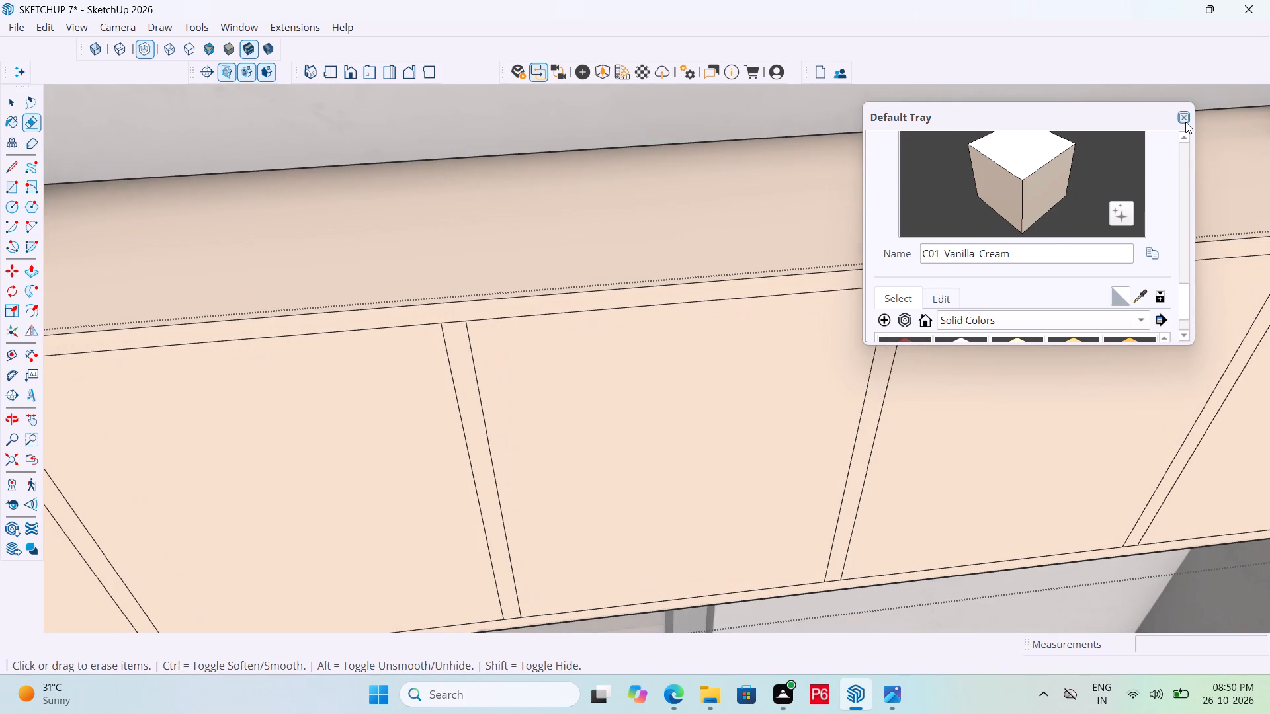
{"action": "left_click", "coordinate": [1185, 118]}
{"action": "left_click", "coordinate": [458, 322]}
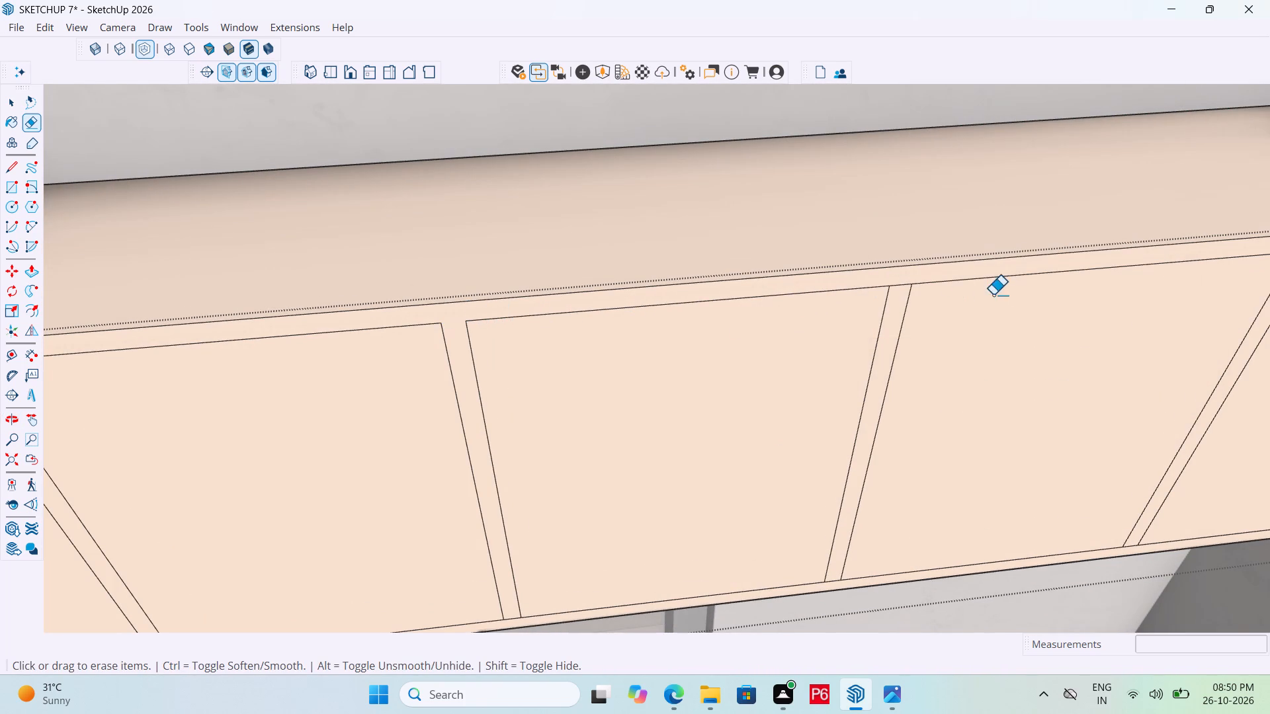
{"action": "left_click", "coordinate": [897, 286]}
{"action": "scroll", "coordinate": [616, 327], "scroll_direction": "down", "scroll_amount": 6}
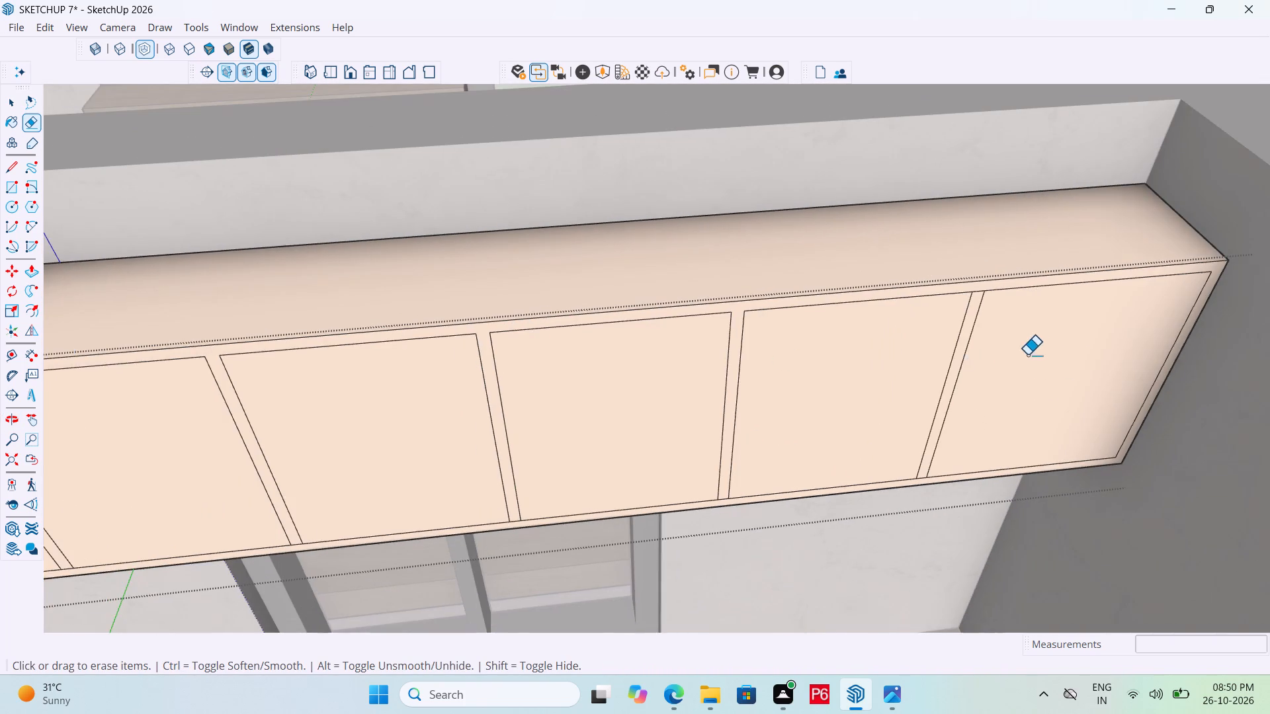
{"action": "scroll", "coordinate": [1032, 353], "scroll_direction": "up", "scroll_amount": 5}
{"action": "double_click", "coordinate": [942, 251]}
{"action": "scroll", "coordinate": [782, 225], "scroll_direction": "down", "scroll_amount": 5}
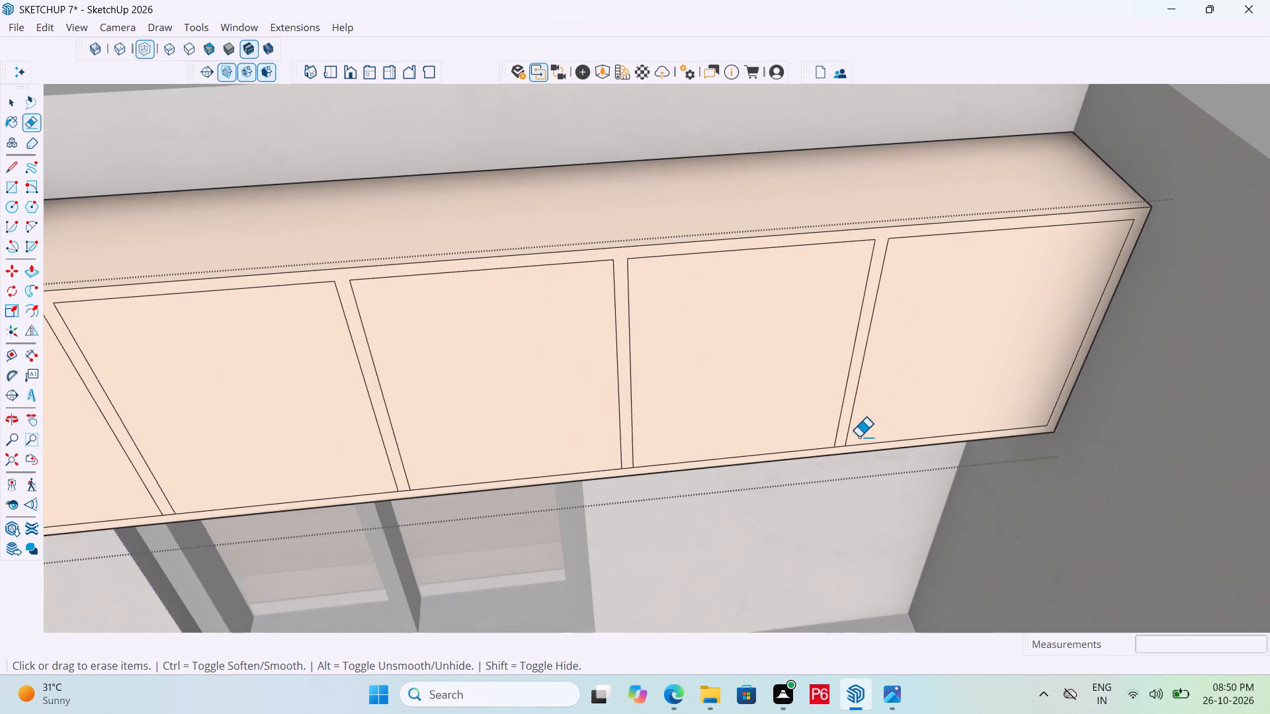
Erase the short edges joining the lower border to the three dividers nearest the overhead cabinet's right end.
{"action": "middle_click_drag", "start_coordinate": [853, 438], "coordinate": [849, 352]}
{"action": "scroll", "coordinate": [841, 329], "scroll_direction": "up", "scroll_amount": 5}
{"action": "left_click", "coordinate": [834, 331]}
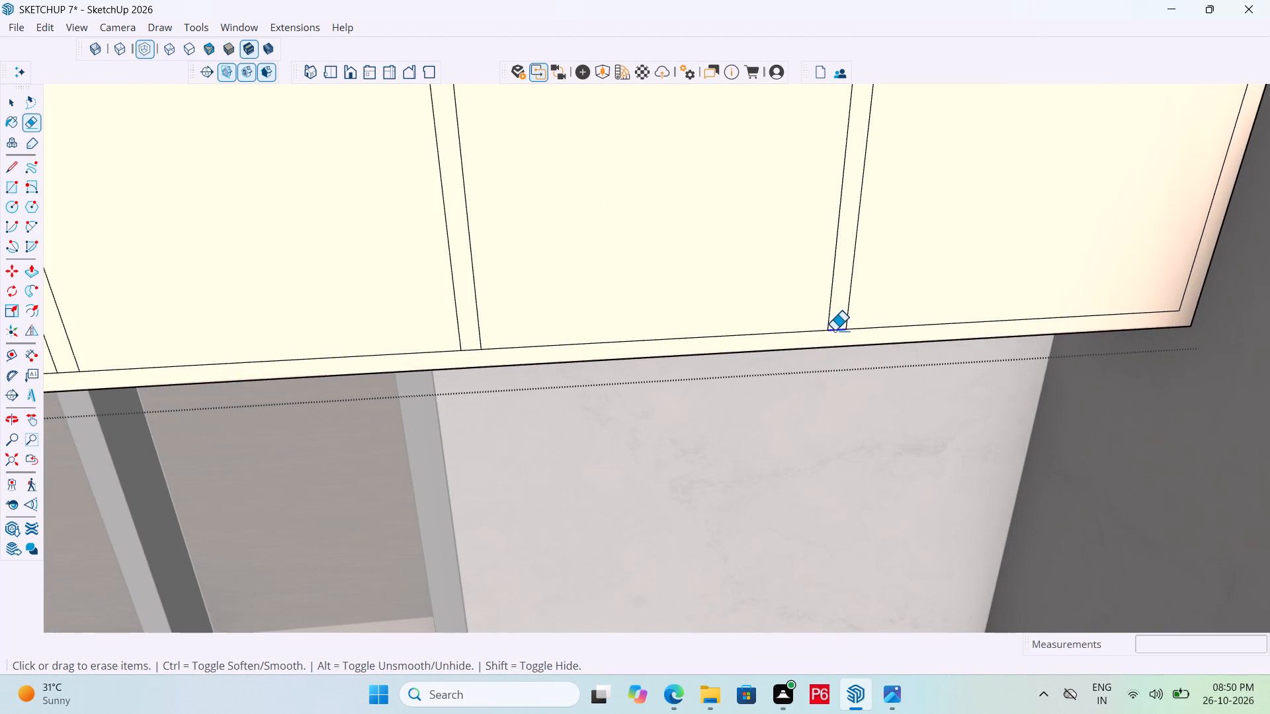
{"action": "left_click", "coordinate": [468, 350]}
{"action": "scroll", "coordinate": [990, 416], "scroll_direction": "down", "scroll_amount": 5}
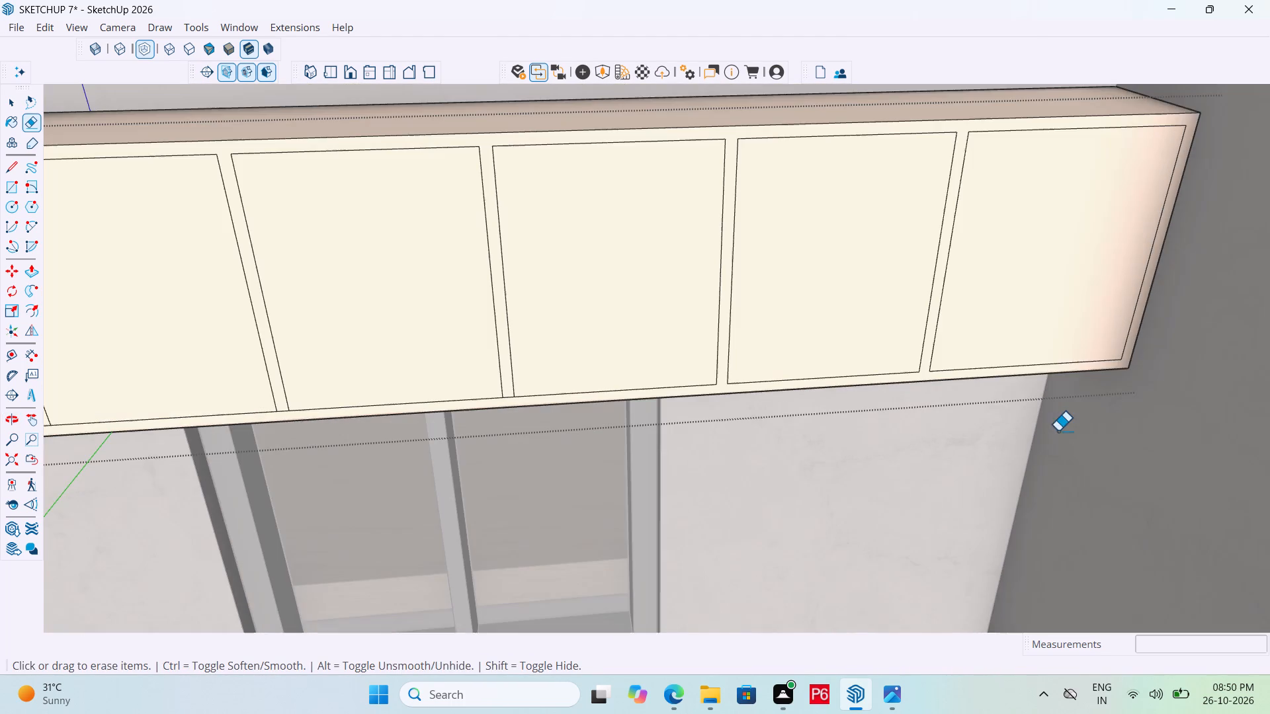
{"action": "scroll", "coordinate": [521, 402], "scroll_direction": "up", "scroll_amount": 6}
{"action": "left_click", "coordinate": [499, 394]}
{"action": "scroll", "coordinate": [837, 396], "scroll_direction": "down", "scroll_amount": 6}
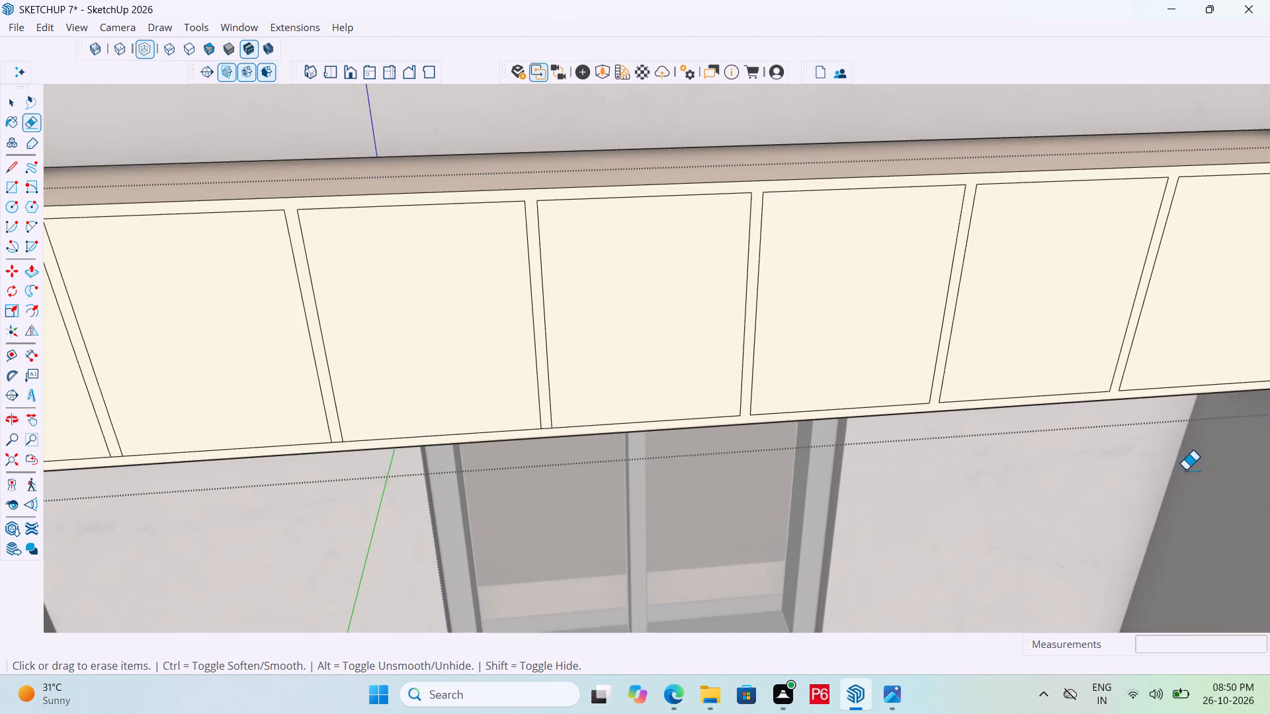
Erase the short edges joining the lower border to the three remaining dividers, toward the cabinet's left end.
{"action": "scroll", "coordinate": [490, 456], "scroll_direction": "up", "scroll_amount": 5}
{"action": "left_click", "coordinate": [593, 411]}
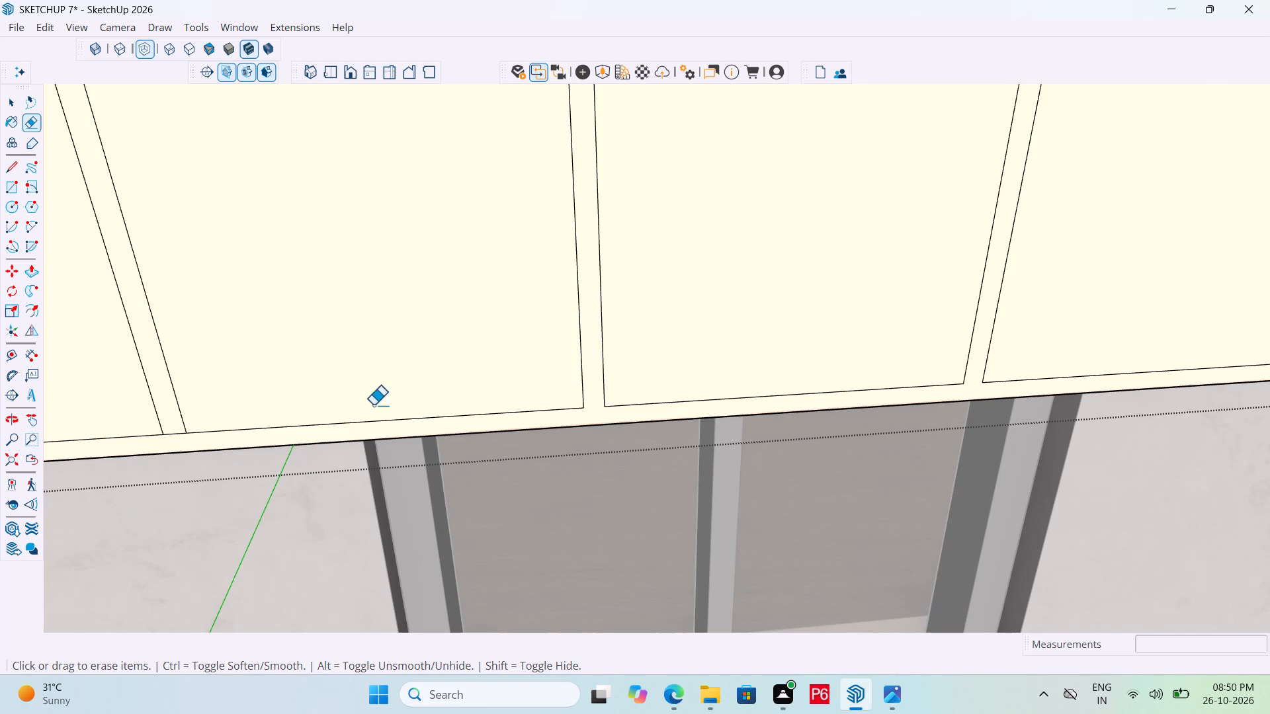
{"action": "left_click_drag", "start_coordinate": [169, 434], "coordinate": [177, 434]}
{"action": "scroll", "coordinate": [1027, 389], "scroll_direction": "down", "scroll_amount": 7}
{"action": "scroll", "coordinate": [315, 441], "scroll_direction": "up", "scroll_amount": 6}
{"action": "left_click", "coordinate": [400, 414]}
{"action": "scroll", "coordinate": [339, 451], "scroll_direction": "down", "scroll_amount": 4}
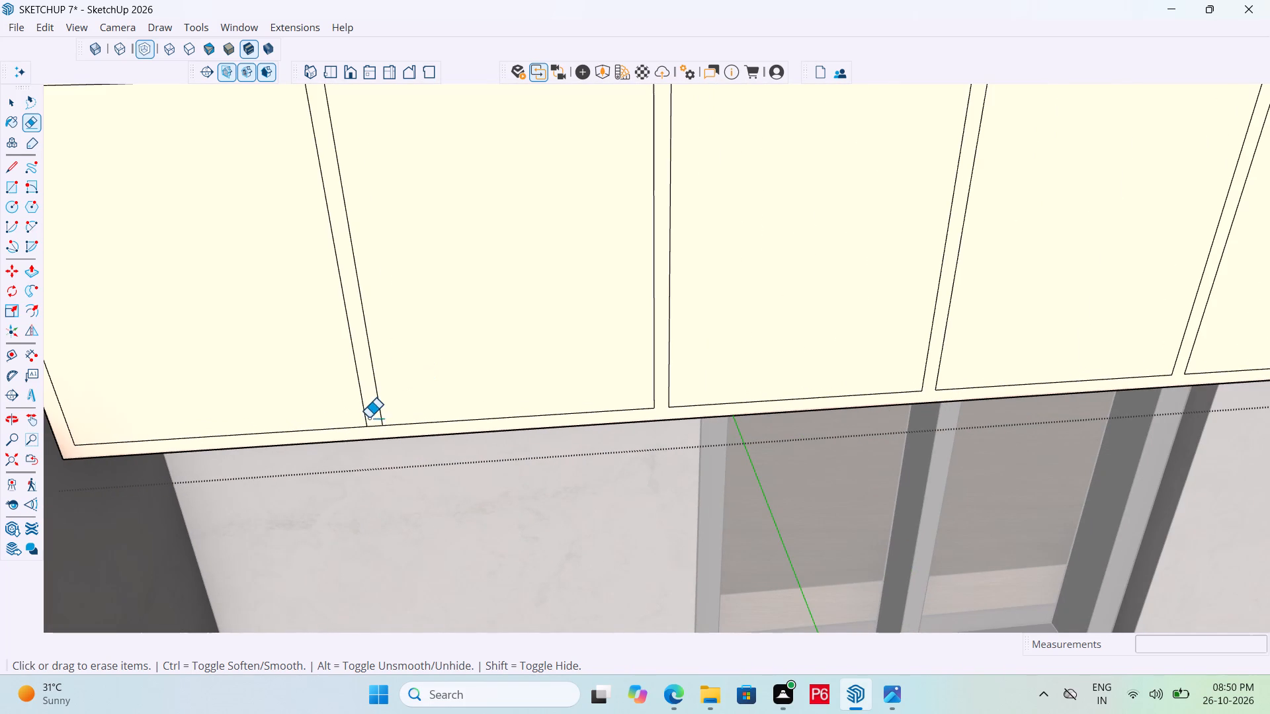
{"action": "left_click", "coordinate": [374, 427]}
{"action": "scroll", "coordinate": [387, 457], "scroll_direction": "down", "scroll_amount": 4}
Save the model.
{"action": "key", "text": "ctrl+s"}
{"action": "key", "text": "ctrl+s"}
{"action": "key", "text": "ctrl+s"}
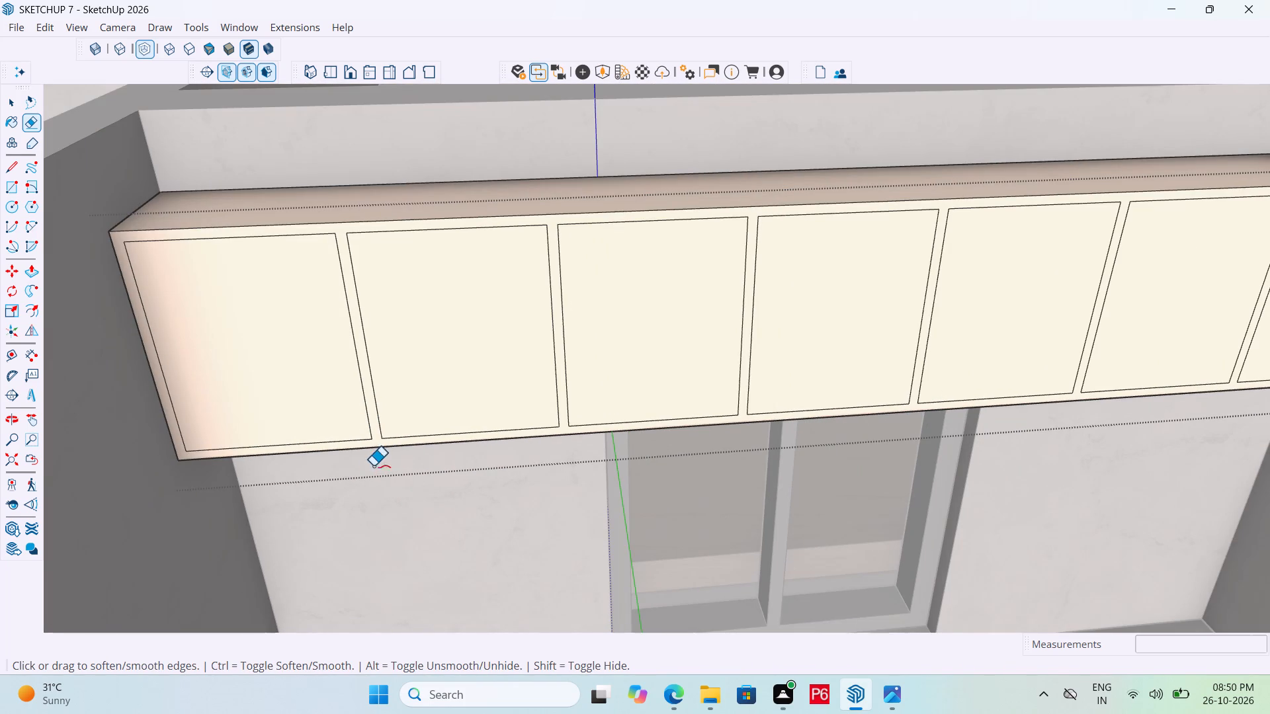
{"action": "key", "text": "ctrl+s"}
{"action": "key", "text": "ctrl+s"}
{"action": "key", "text": "ctrl+s"}
{"action": "key", "text": "ctrl+s"}
{"action": "key", "text": "ctrl+s"}
{"action": "key", "text": "ctrl+s"}
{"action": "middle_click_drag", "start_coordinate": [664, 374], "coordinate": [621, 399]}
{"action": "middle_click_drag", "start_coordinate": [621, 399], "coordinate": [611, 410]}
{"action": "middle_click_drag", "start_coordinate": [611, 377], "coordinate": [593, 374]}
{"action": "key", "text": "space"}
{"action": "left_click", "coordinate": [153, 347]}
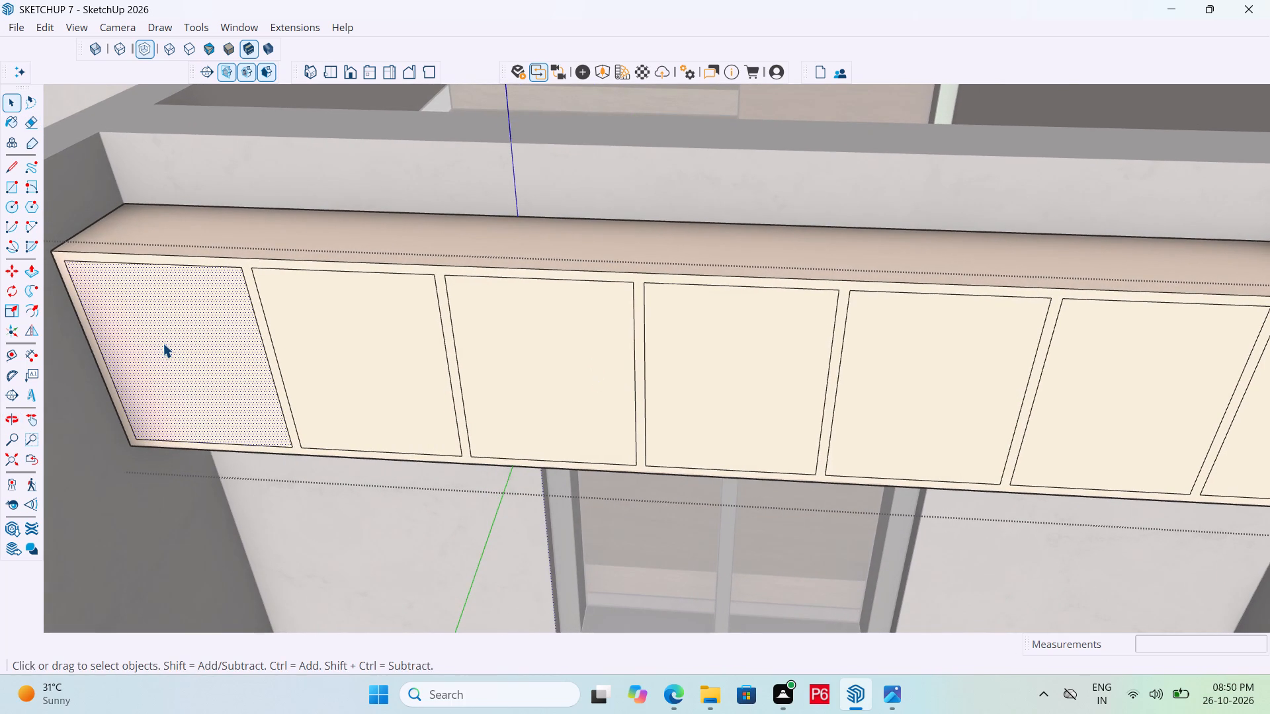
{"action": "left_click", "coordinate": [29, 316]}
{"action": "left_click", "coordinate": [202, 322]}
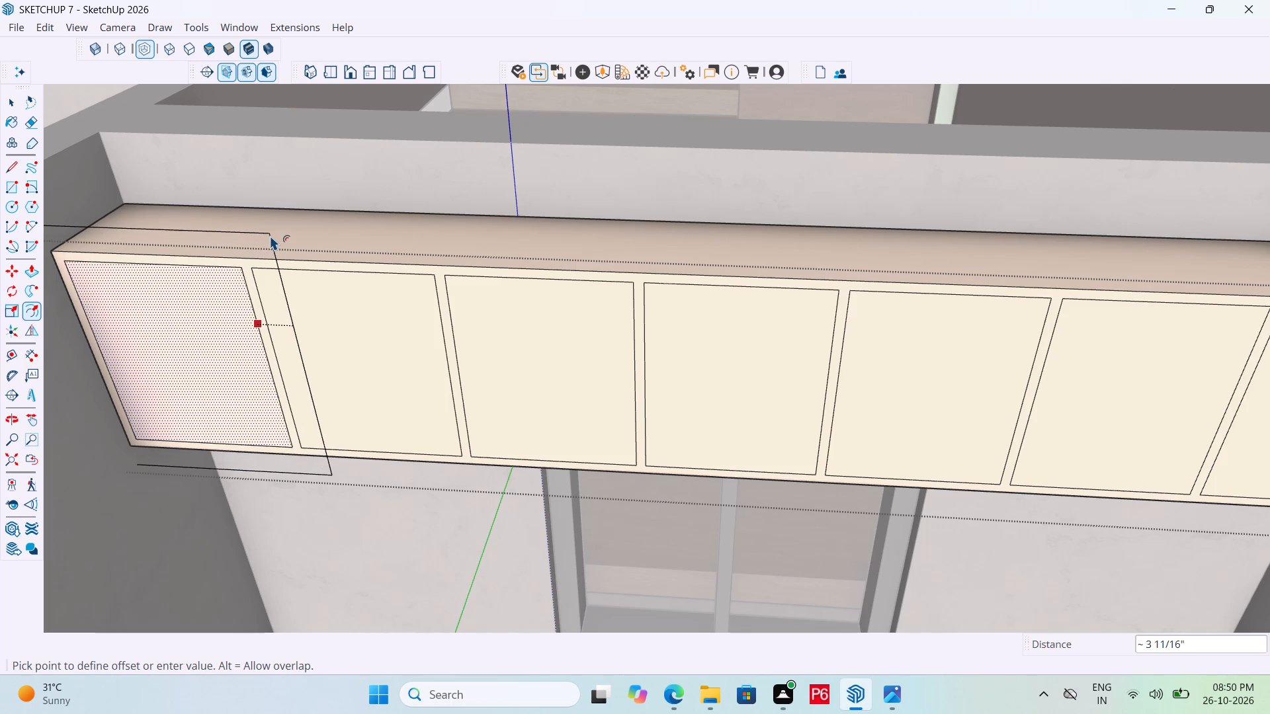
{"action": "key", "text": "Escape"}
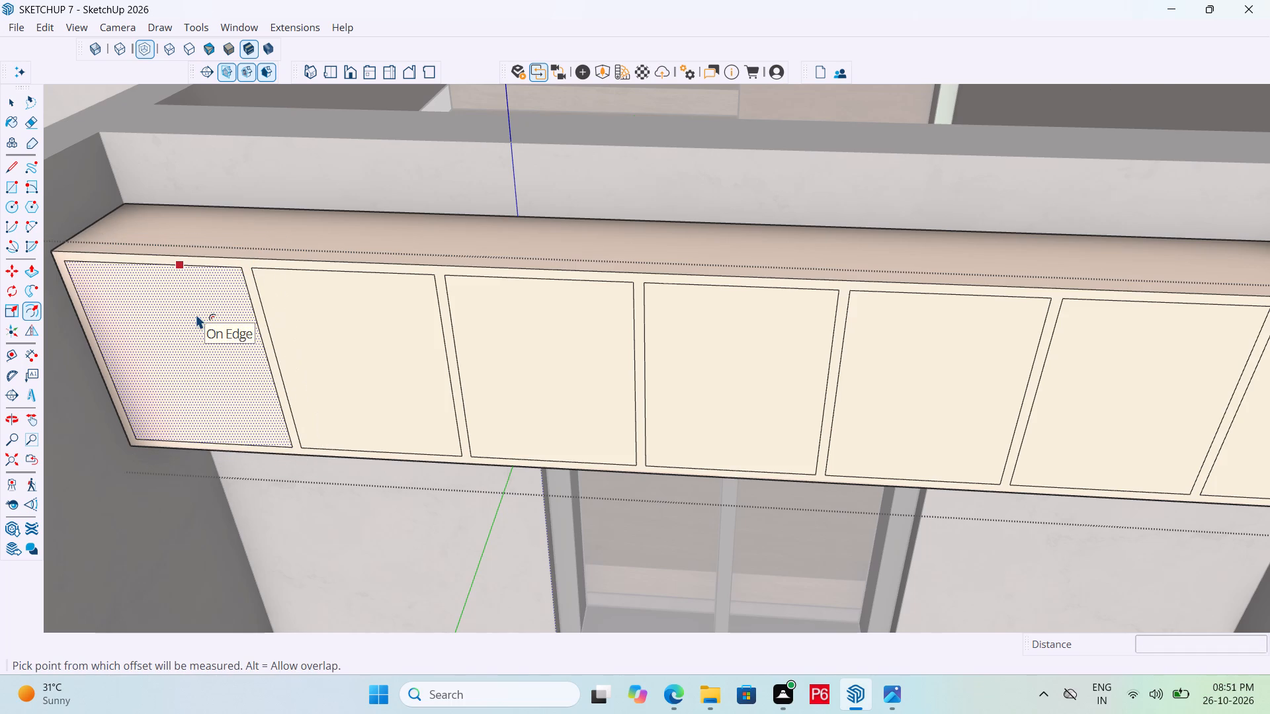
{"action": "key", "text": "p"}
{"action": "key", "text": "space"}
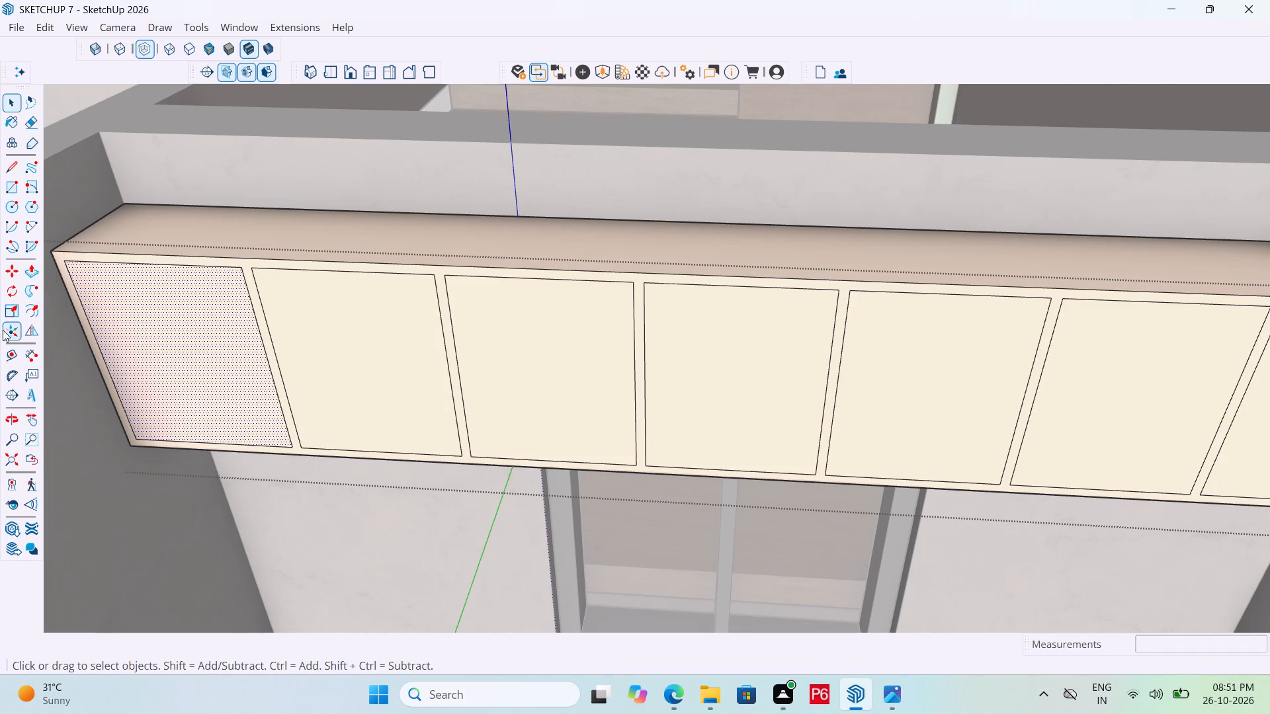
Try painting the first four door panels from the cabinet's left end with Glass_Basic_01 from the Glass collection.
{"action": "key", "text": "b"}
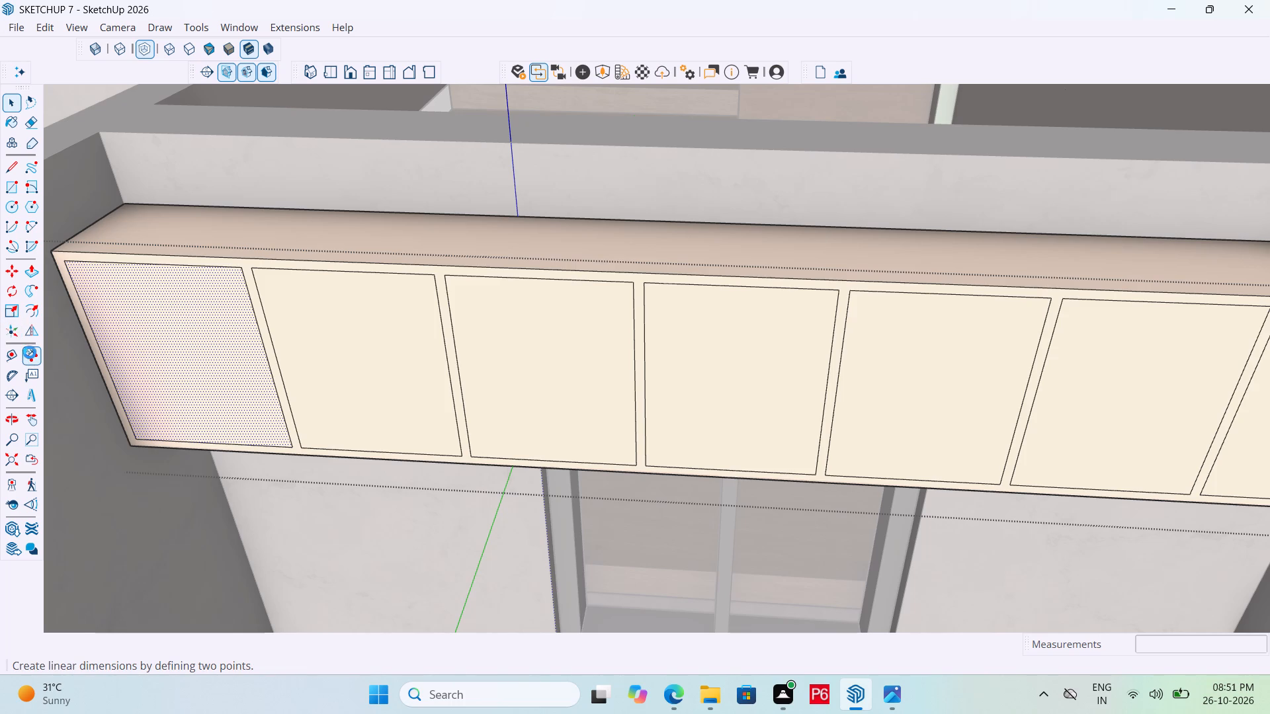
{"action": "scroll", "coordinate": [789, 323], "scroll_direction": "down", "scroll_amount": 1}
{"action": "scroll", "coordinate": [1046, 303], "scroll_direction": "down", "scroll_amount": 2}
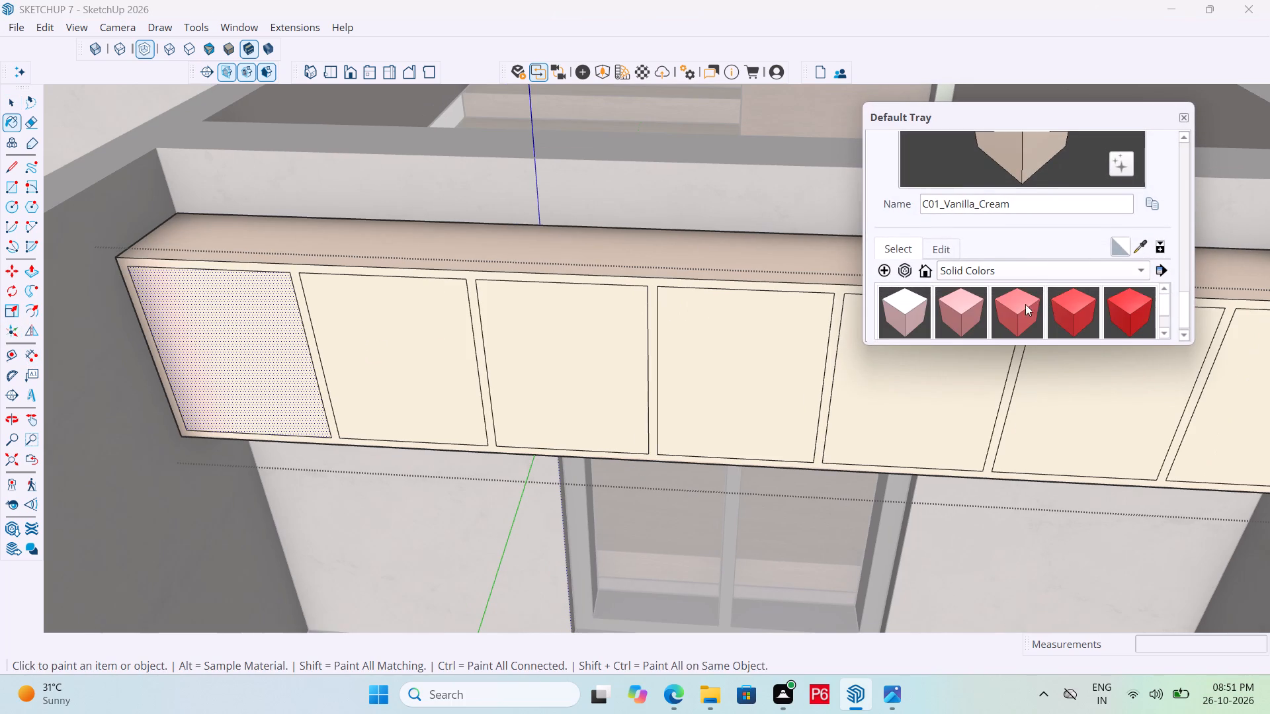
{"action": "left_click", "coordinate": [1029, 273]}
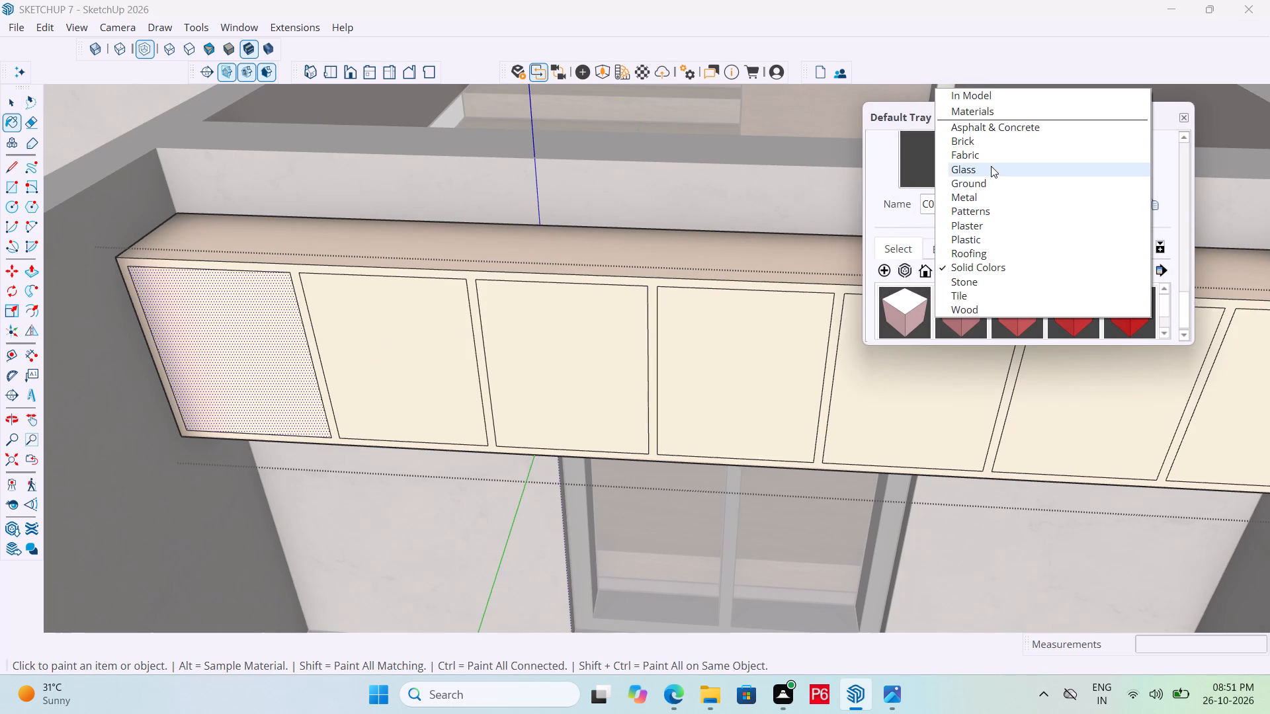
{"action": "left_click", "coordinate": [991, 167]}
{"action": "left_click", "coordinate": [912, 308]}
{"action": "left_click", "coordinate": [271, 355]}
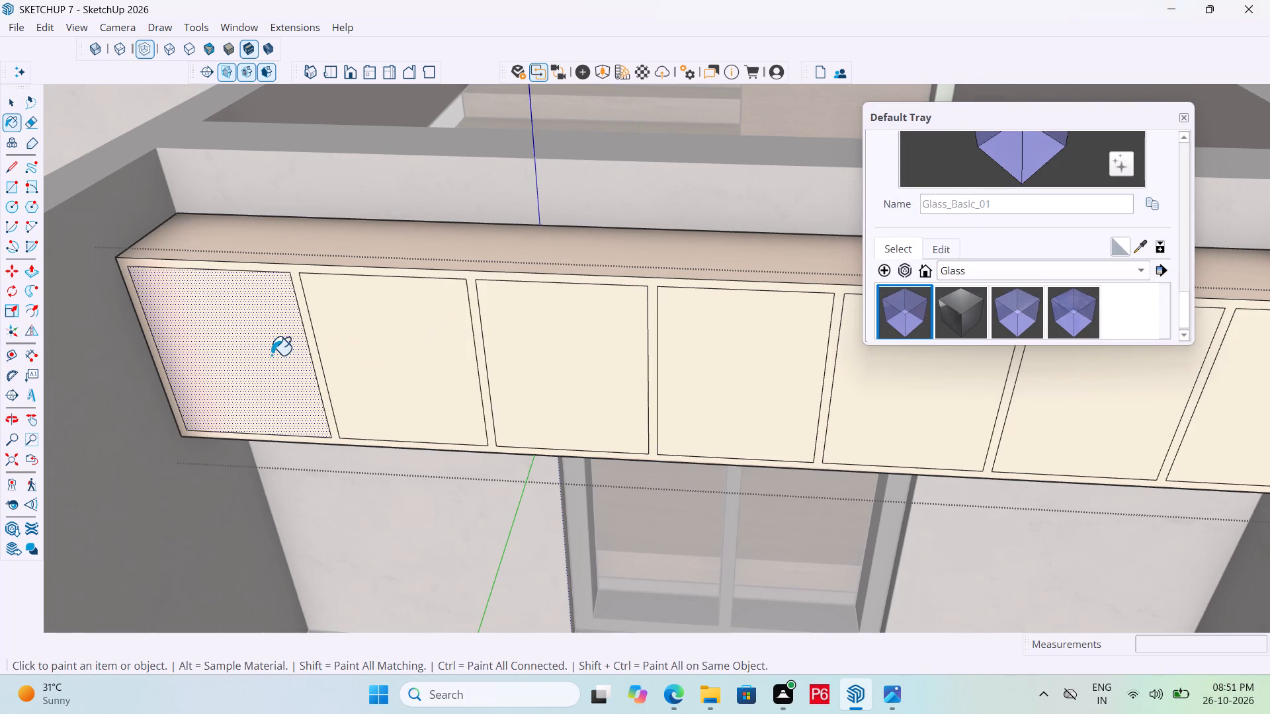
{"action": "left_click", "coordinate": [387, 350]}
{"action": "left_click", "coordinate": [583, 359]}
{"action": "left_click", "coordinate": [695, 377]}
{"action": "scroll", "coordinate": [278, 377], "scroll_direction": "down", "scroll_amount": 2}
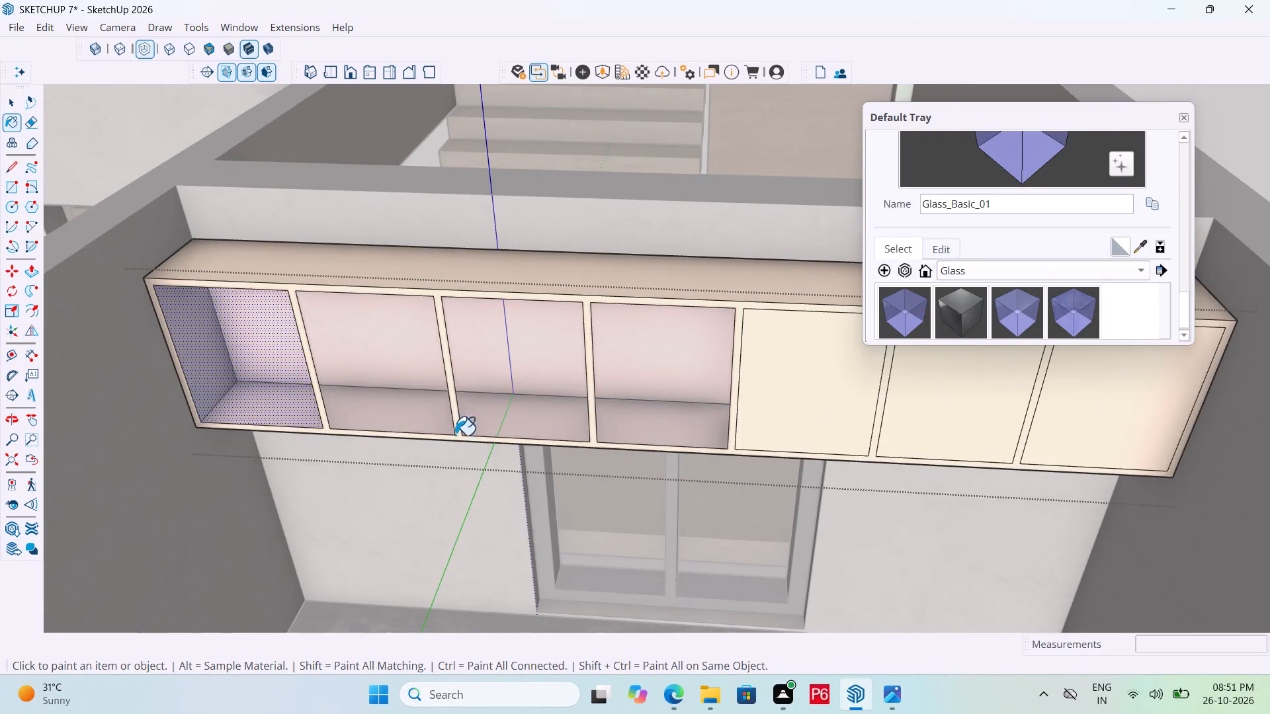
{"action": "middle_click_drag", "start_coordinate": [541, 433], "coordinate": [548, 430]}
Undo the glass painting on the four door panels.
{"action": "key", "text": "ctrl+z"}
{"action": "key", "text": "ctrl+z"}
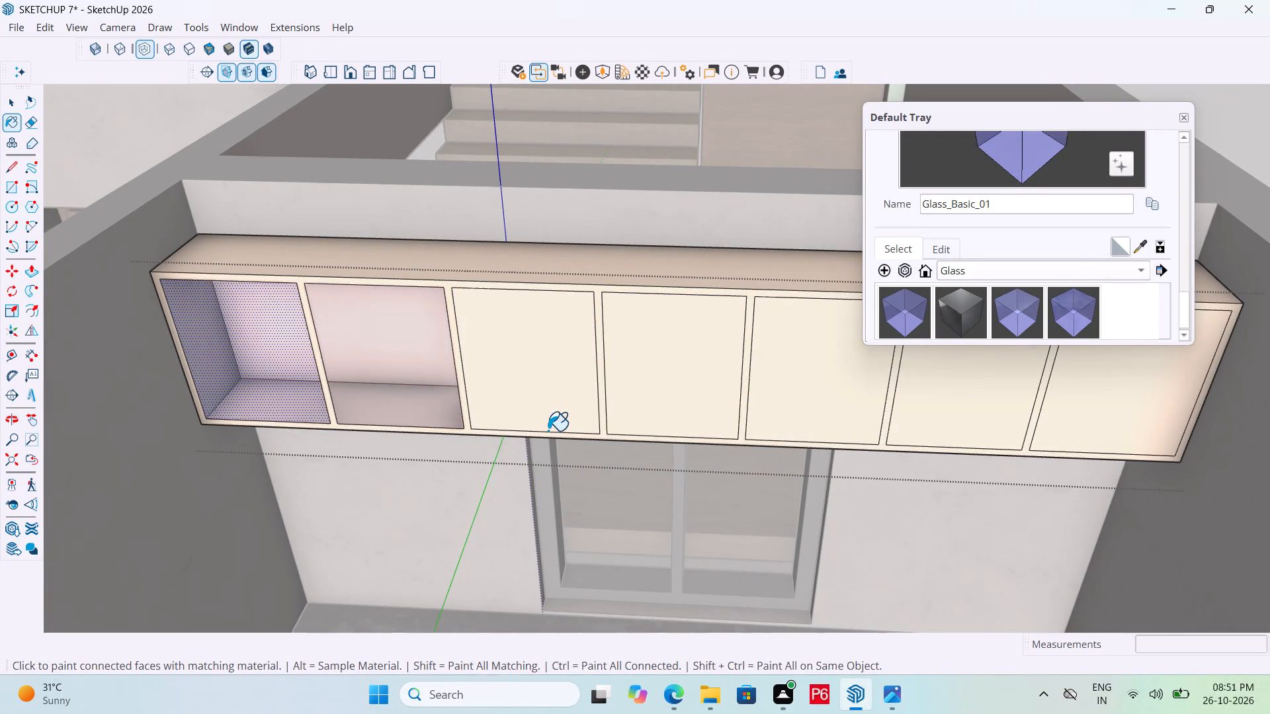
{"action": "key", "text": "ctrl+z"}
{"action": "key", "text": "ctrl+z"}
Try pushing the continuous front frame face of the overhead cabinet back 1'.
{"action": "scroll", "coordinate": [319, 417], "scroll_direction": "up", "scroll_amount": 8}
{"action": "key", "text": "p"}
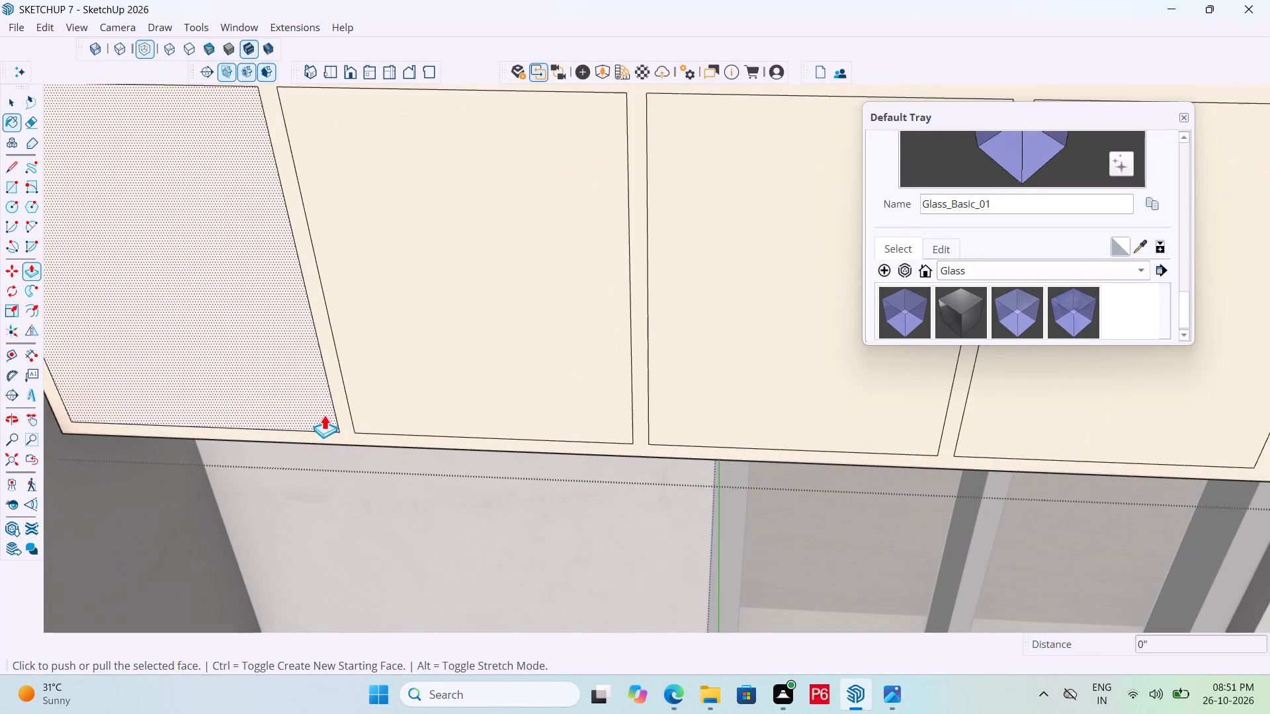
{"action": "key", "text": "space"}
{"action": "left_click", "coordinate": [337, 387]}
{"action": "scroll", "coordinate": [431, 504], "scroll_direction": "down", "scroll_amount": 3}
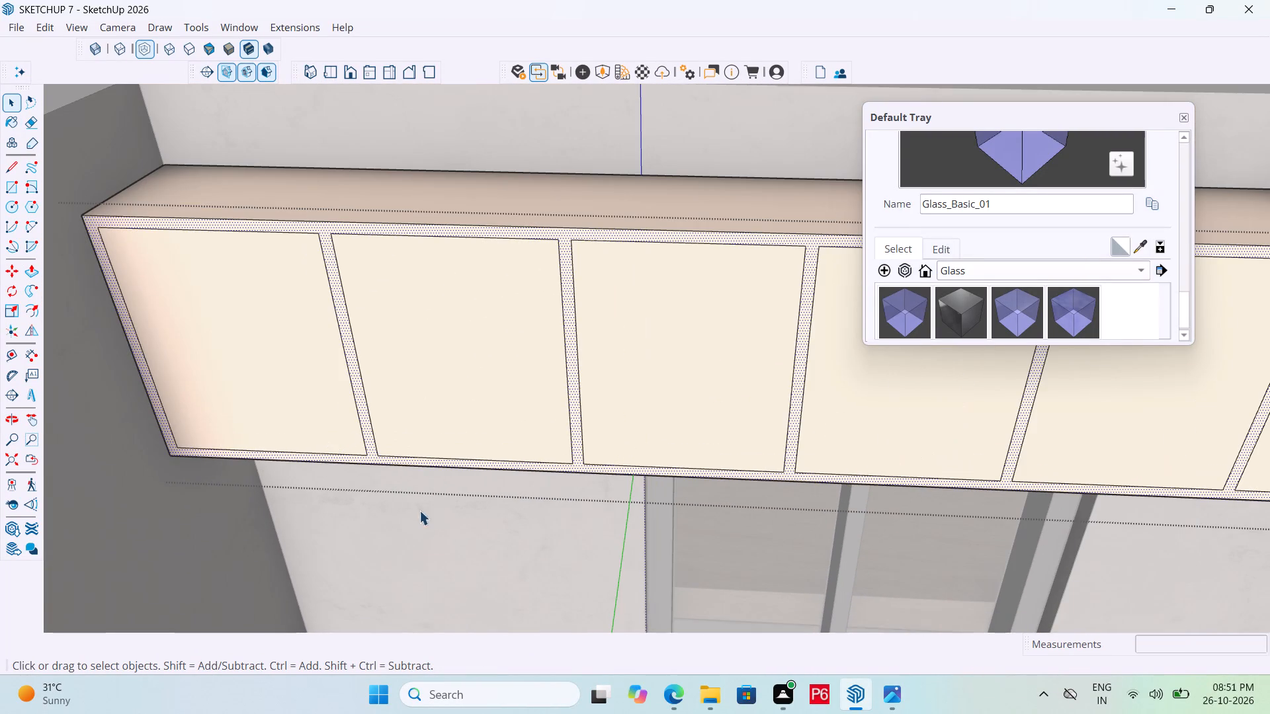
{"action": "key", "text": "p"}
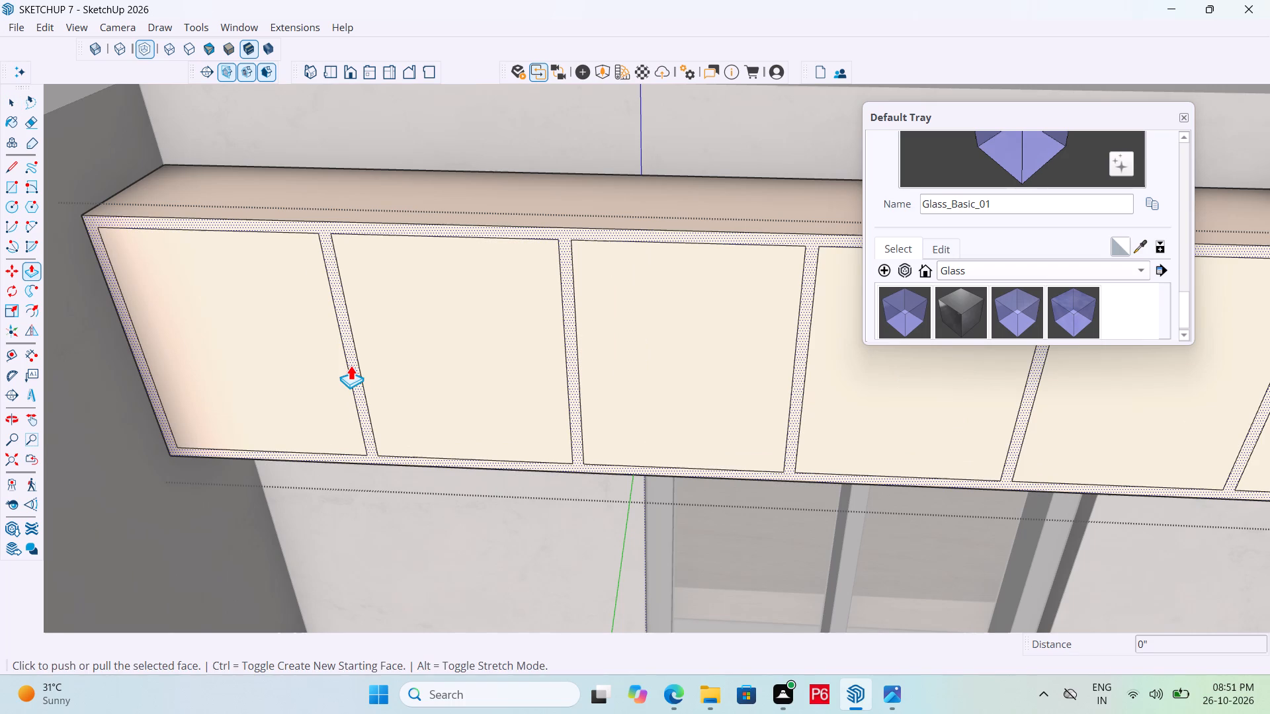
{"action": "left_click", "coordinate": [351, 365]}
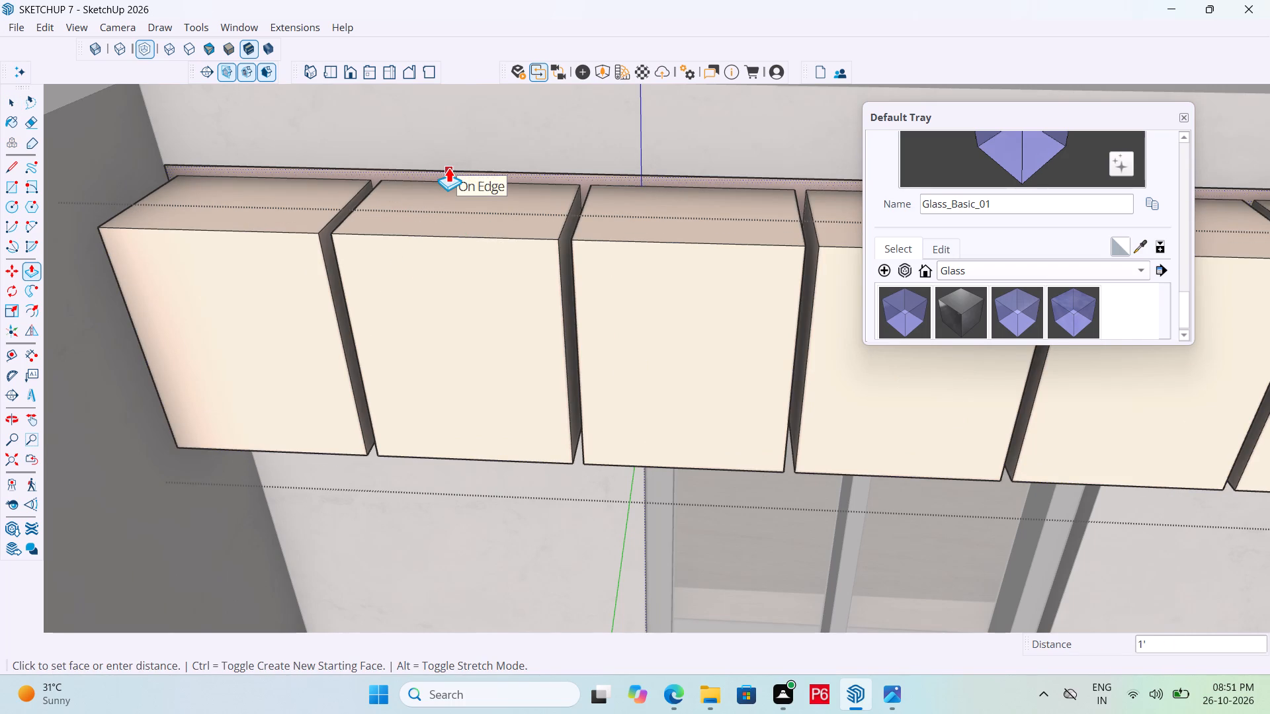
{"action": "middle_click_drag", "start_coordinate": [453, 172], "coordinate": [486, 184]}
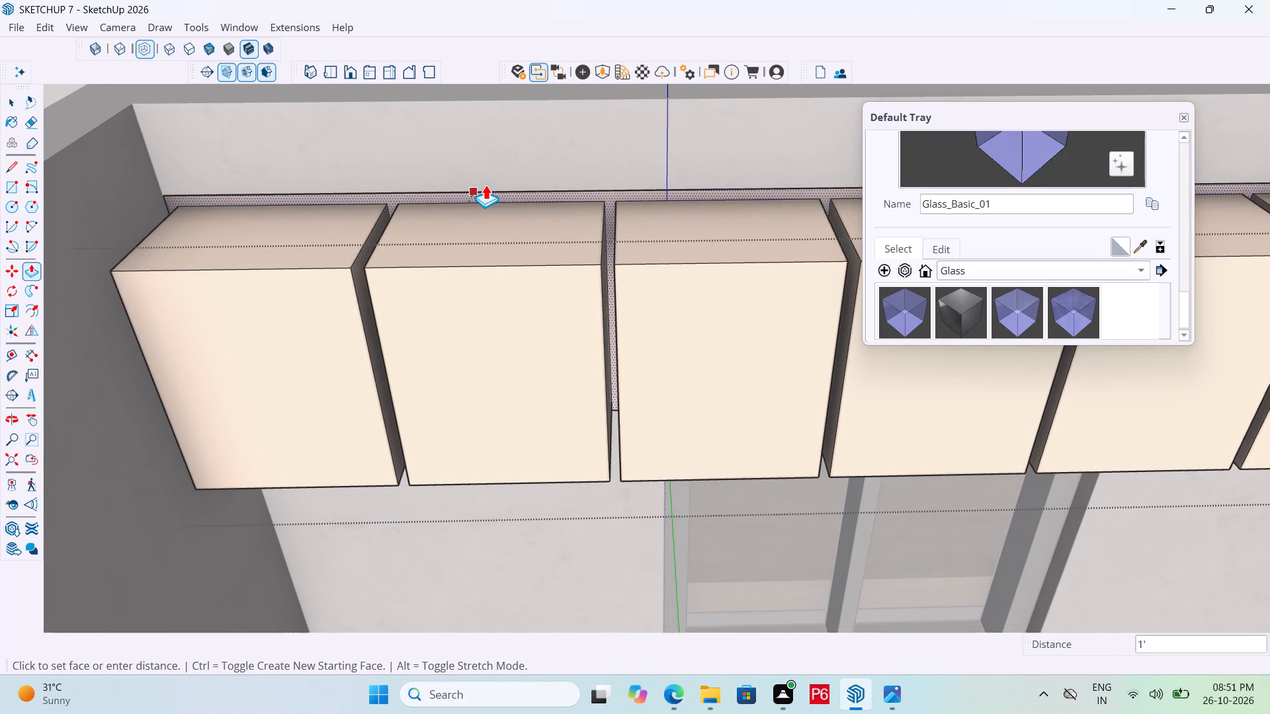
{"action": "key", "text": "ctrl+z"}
Push the door panel at the cabinet's left end back 1' to open that compartment through to the wall.
{"action": "middle_click_drag", "start_coordinate": [352, 372], "coordinate": [372, 337]}
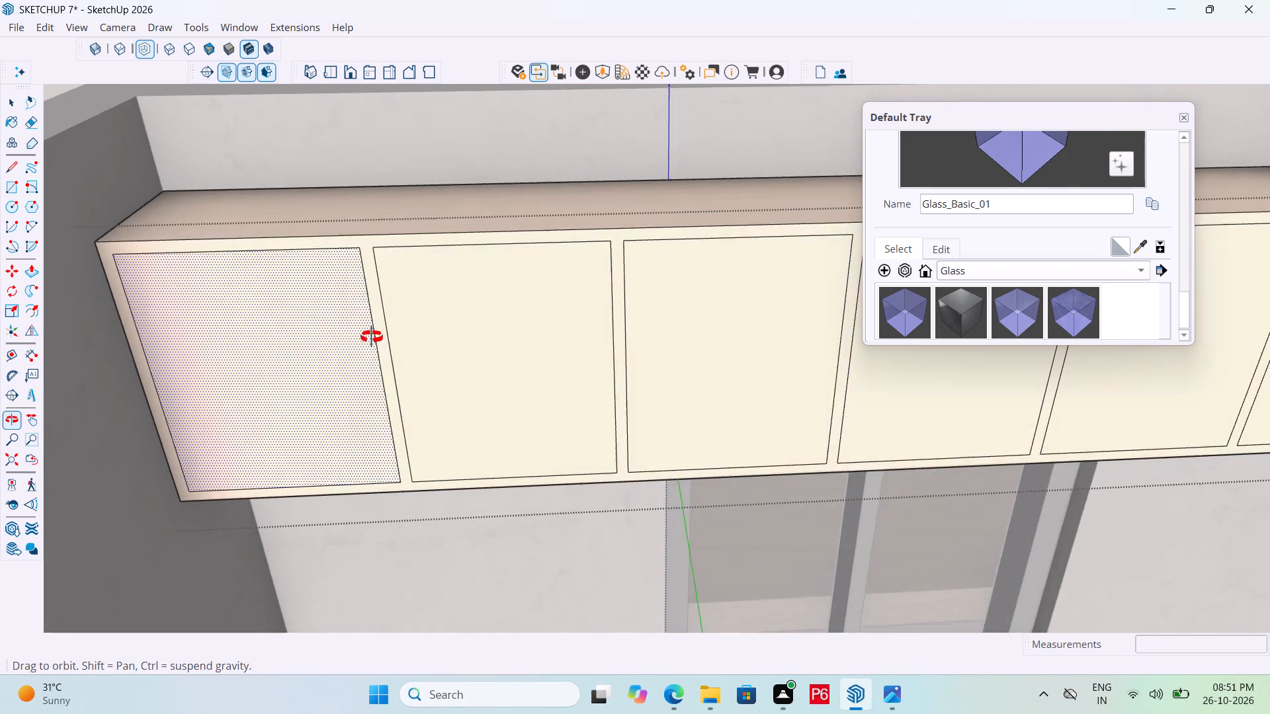
{"action": "middle_click_drag", "start_coordinate": [372, 337], "coordinate": [486, 337]}
{"action": "left_click", "coordinate": [338, 427]}
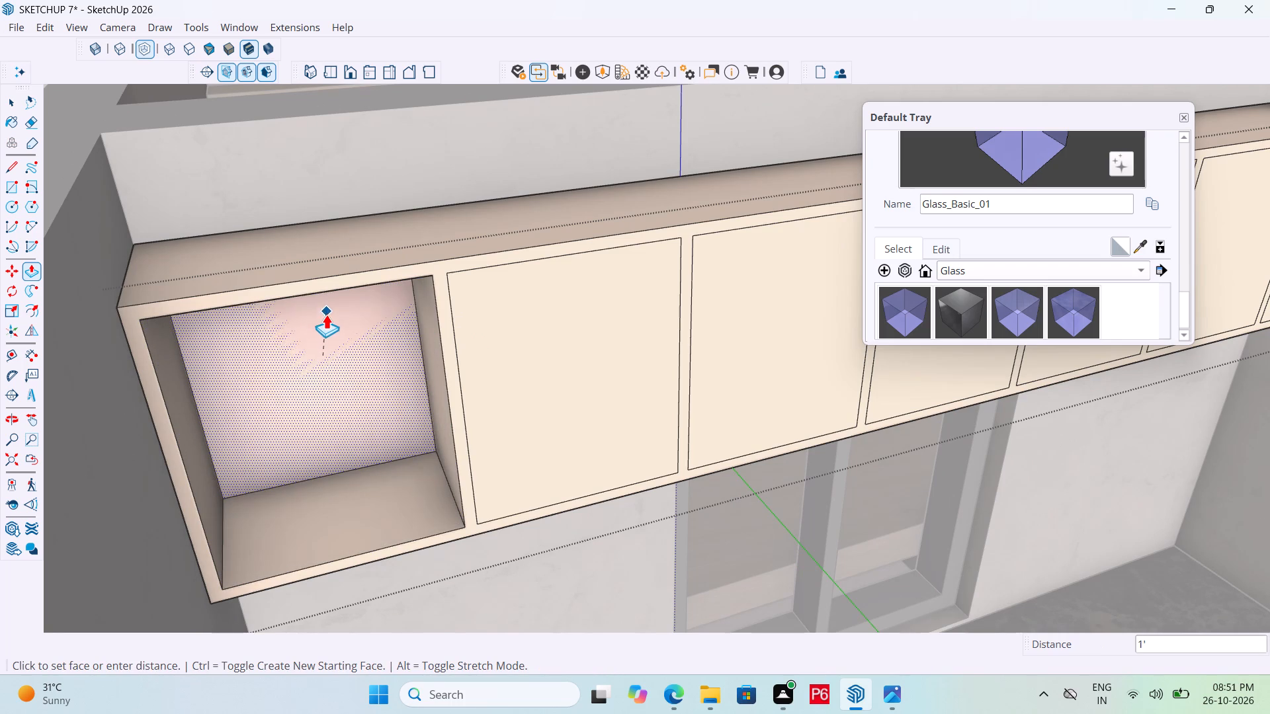
{"action": "left_click", "coordinate": [326, 319]}
{"action": "scroll", "coordinate": [218, 389], "scroll_direction": "down", "scroll_amount": 2}
{"action": "middle_click_drag", "start_coordinate": [218, 389], "coordinate": [245, 356]}
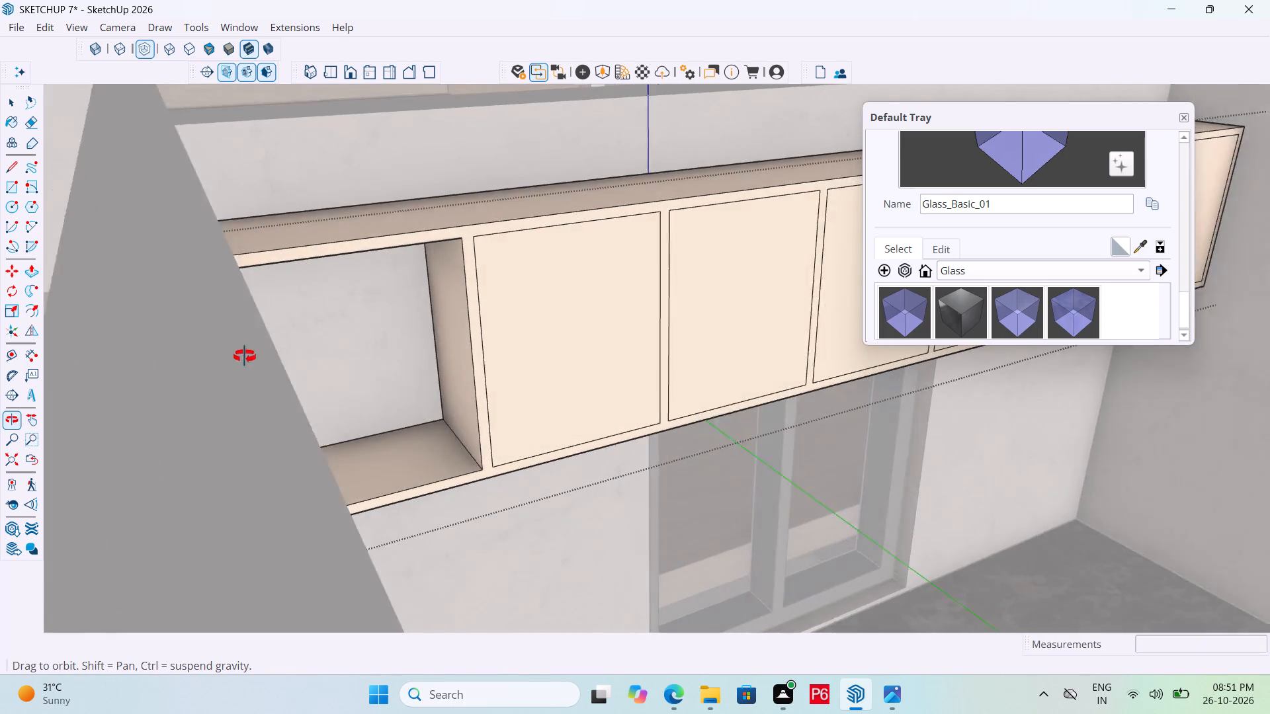
{"action": "middle_click_drag", "start_coordinate": [245, 356], "coordinate": [208, 360]}
Repeat the 1' push on the remaining six door panels so every compartment is open through to the wall.
{"action": "double_click", "coordinate": [458, 363]}
{"action": "scroll", "coordinate": [262, 396], "scroll_direction": "down", "scroll_amount": 4}
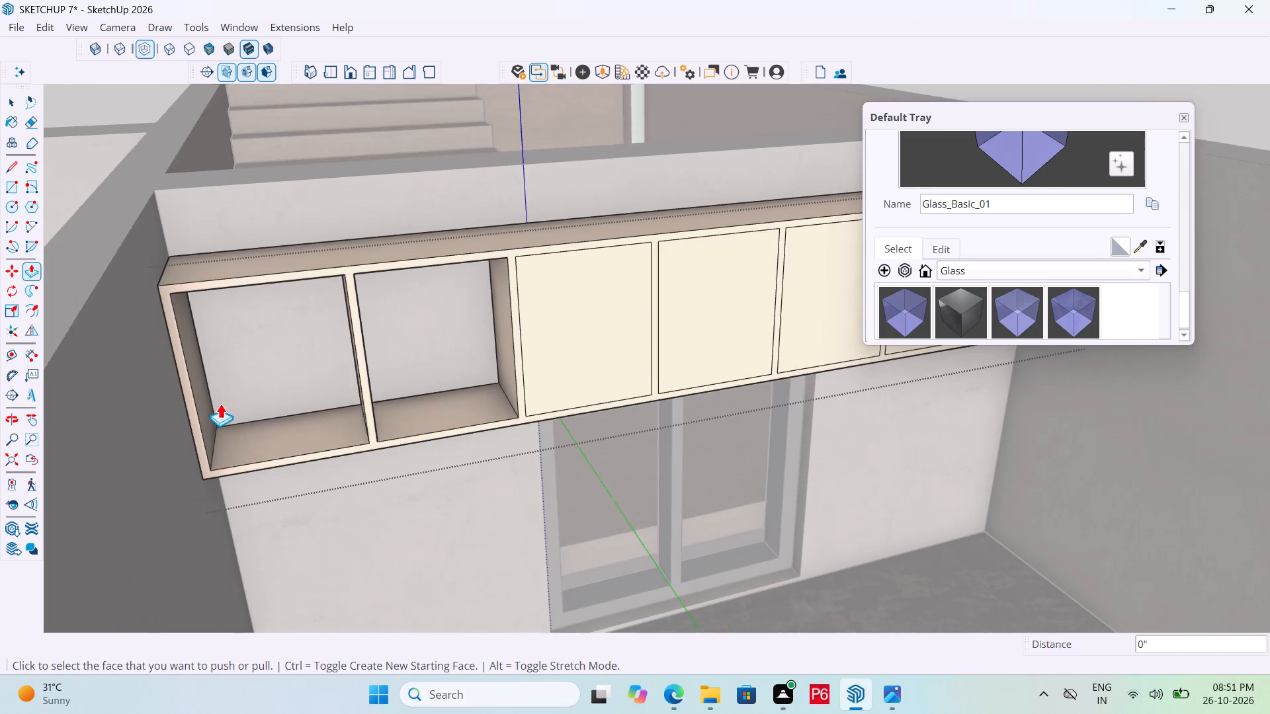
{"action": "double_click", "coordinate": [571, 346]}
{"action": "double_click", "coordinate": [665, 335]}
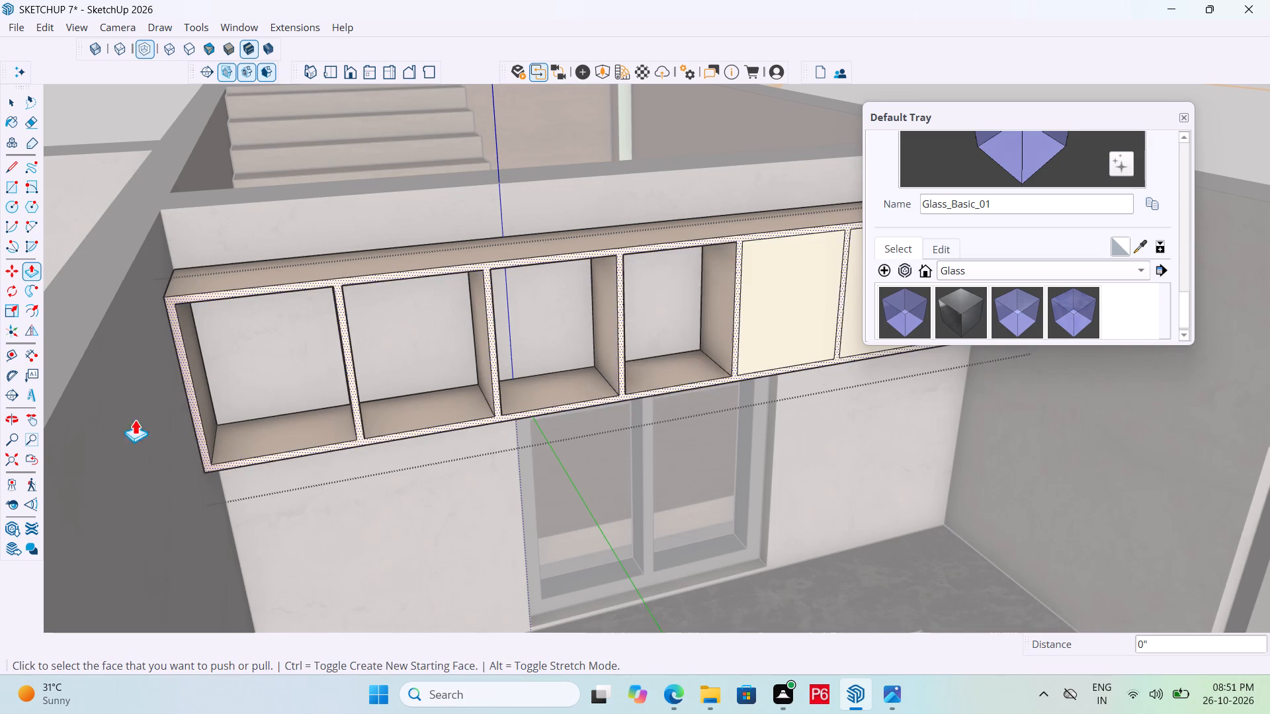
{"action": "scroll", "coordinate": [85, 438], "scroll_direction": "down", "scroll_amount": 4}
{"action": "scroll", "coordinate": [723, 358], "scroll_direction": "up", "scroll_amount": 3}
{"action": "triple_click", "coordinate": [681, 321]}
{"action": "scroll", "coordinate": [165, 414], "scroll_direction": "down", "scroll_amount": 3}
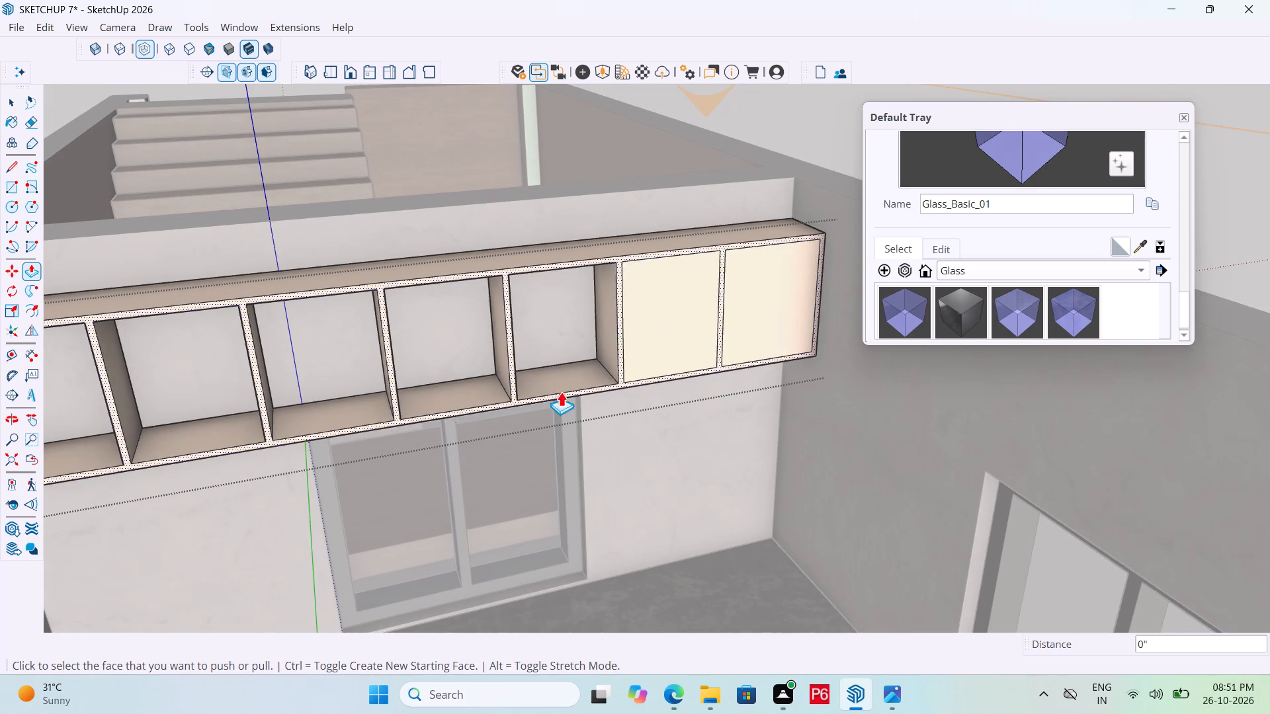
{"action": "double_click", "coordinate": [652, 333]}
{"action": "double_click", "coordinate": [751, 306]}
{"action": "scroll", "coordinate": [789, 366], "scroll_direction": "down", "scroll_amount": 5}
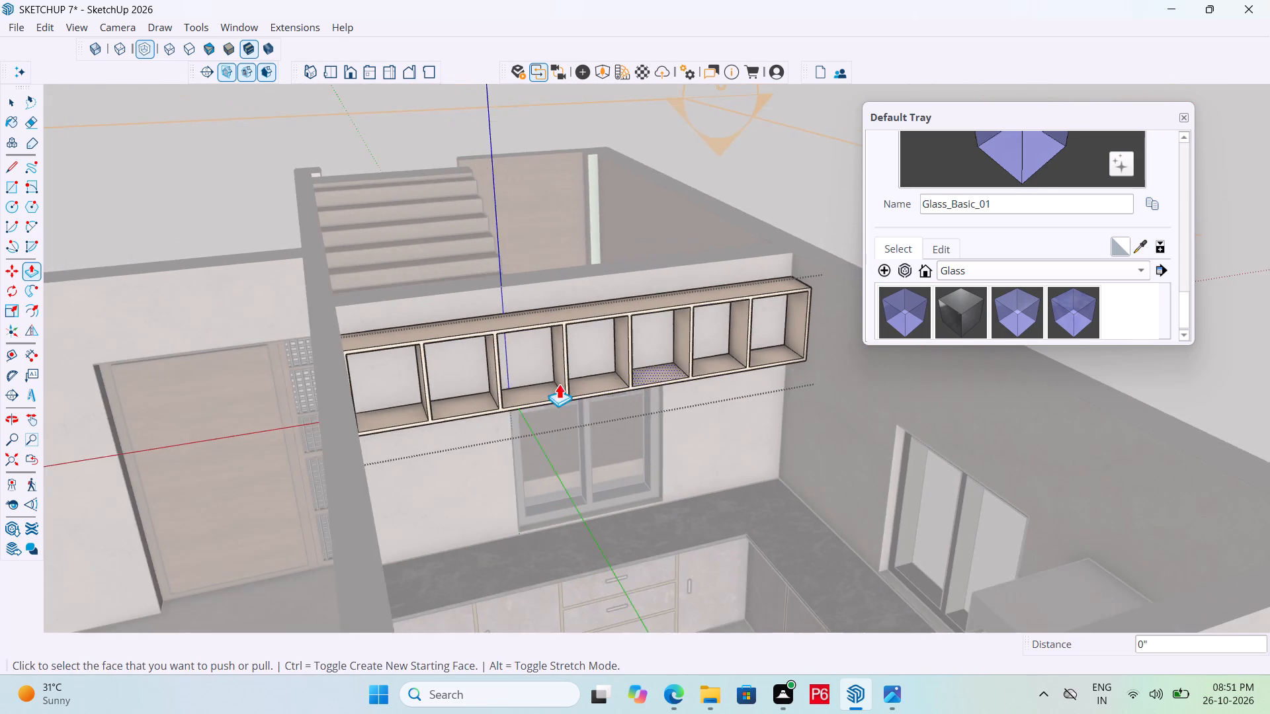
Draw a rectangle about 11' 1" by 1' 10" across the back of the overhead cabinet as a rear panel for all seven compartments.
{"action": "middle_click_drag", "start_coordinate": [523, 376], "coordinate": [405, 324]}
{"action": "key", "text": "t"}
{"action": "scroll", "coordinate": [196, 305], "scroll_direction": "up", "scroll_amount": 4}
{"action": "key", "text": "r"}
{"action": "scroll", "coordinate": [368, 251], "scroll_direction": "up", "scroll_amount": 4}
{"action": "middle_click_drag", "start_coordinate": [355, 258], "coordinate": [358, 208]}
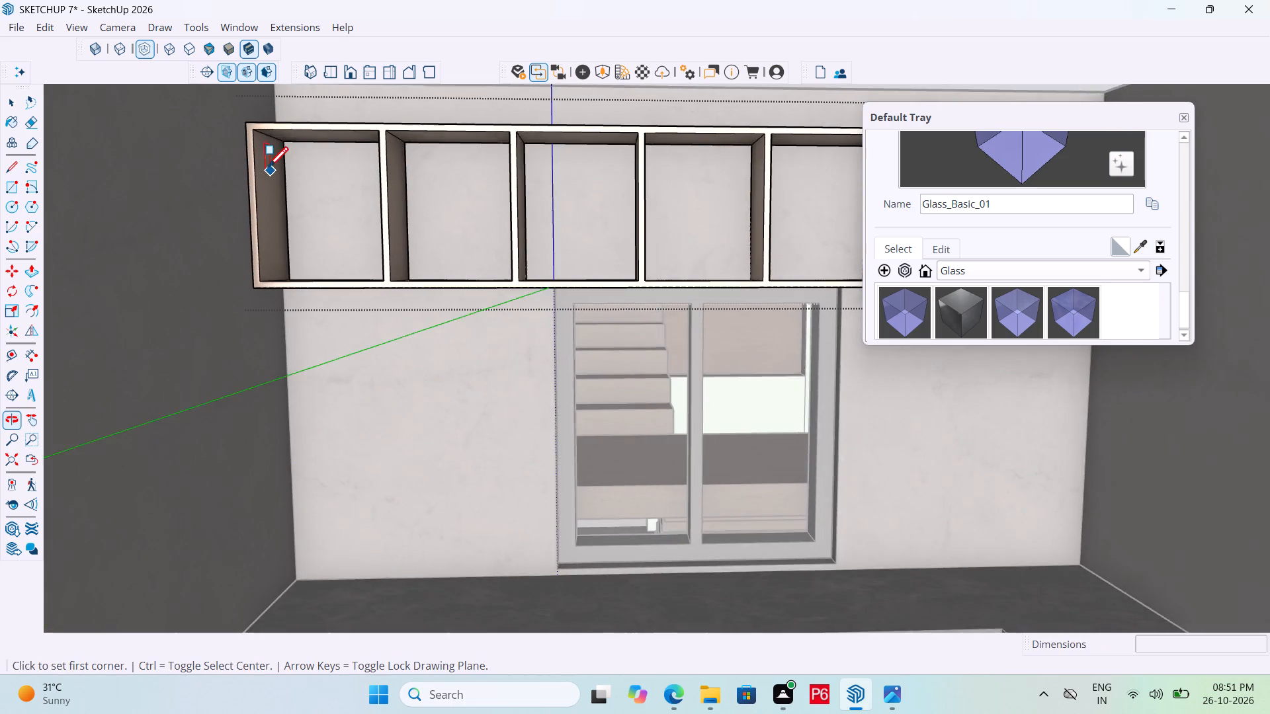
{"action": "scroll", "coordinate": [269, 162], "scroll_direction": "up", "scroll_amount": 5}
{"action": "left_click", "coordinate": [293, 134]}
{"action": "scroll", "coordinate": [380, 389], "scroll_direction": "down", "scroll_amount": 5}
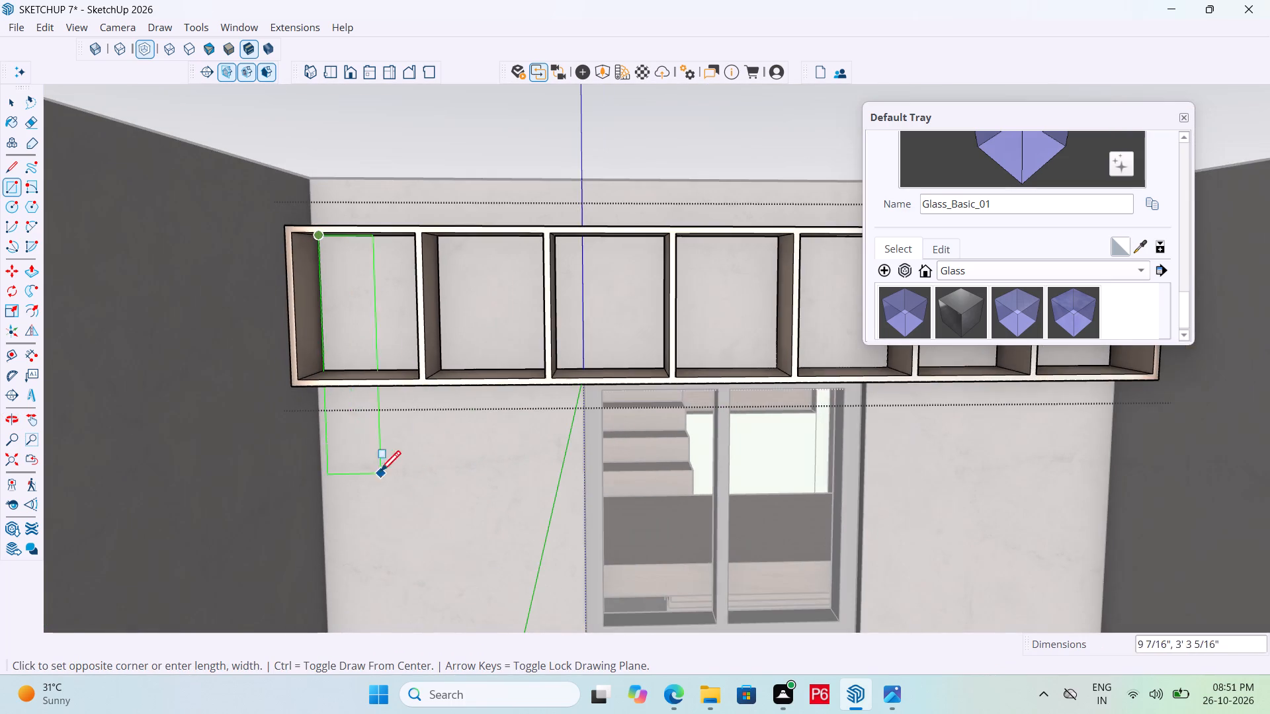
{"action": "scroll", "coordinate": [371, 477], "scroll_direction": "down", "scroll_amount": 6}
{"action": "left_click", "coordinate": [323, 77]}
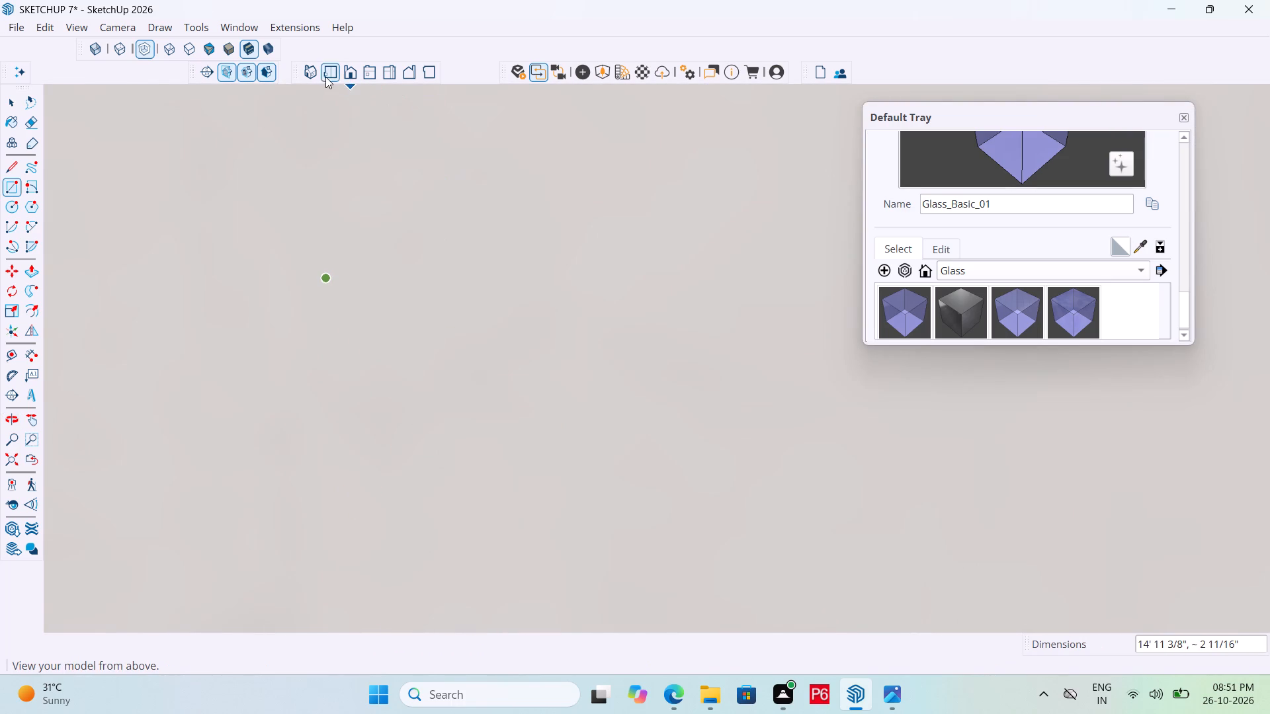
{"action": "scroll", "coordinate": [517, 316], "scroll_direction": "down", "scroll_amount": 12}
{"action": "middle_click_drag", "start_coordinate": [716, 365], "coordinate": [3, 369]}
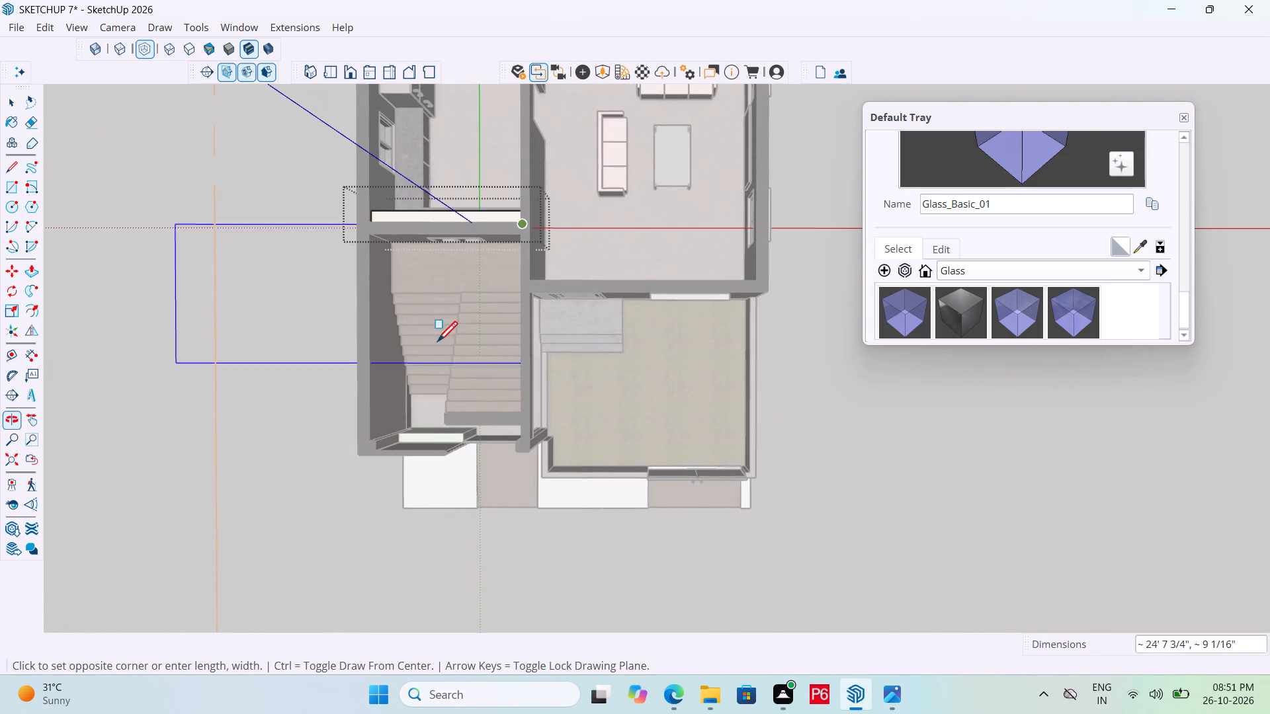
{"action": "middle_click_drag", "start_coordinate": [662, 316], "coordinate": [1036, 199]}
{"action": "middle_click_drag", "start_coordinate": [685, 480], "coordinate": [796, 348]}
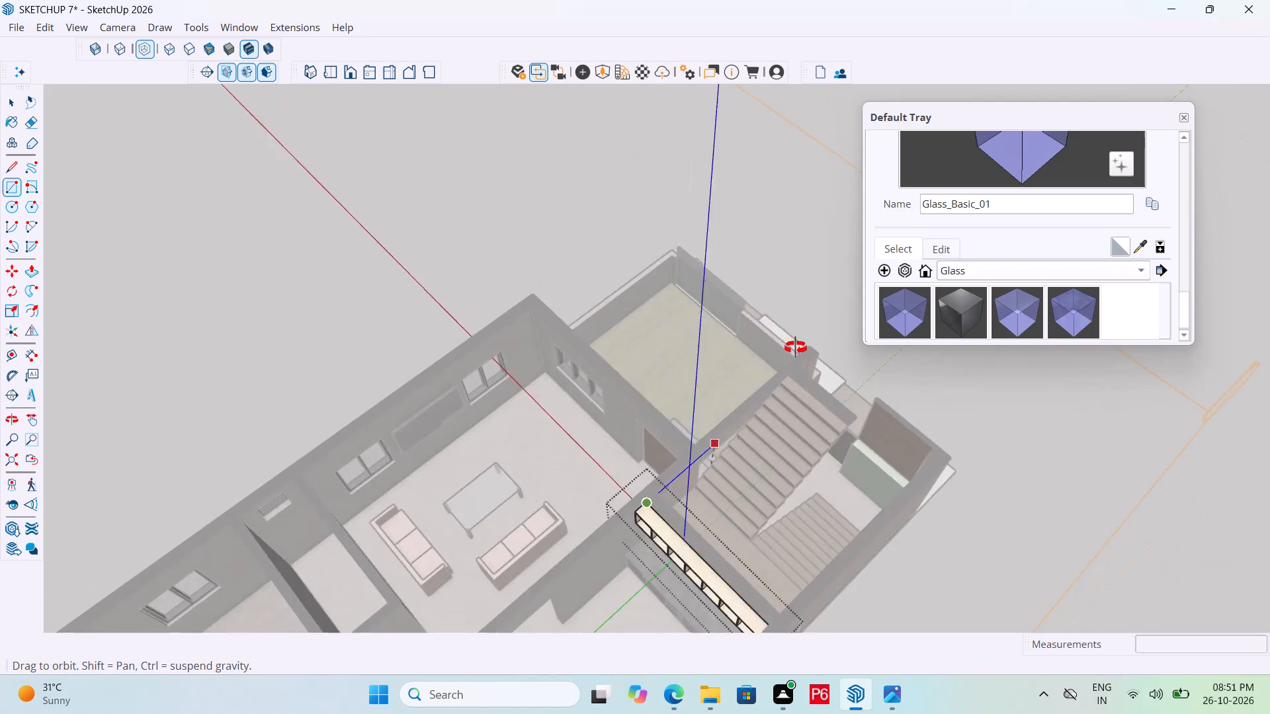
{"action": "middle_click_drag", "start_coordinate": [796, 348], "coordinate": [819, 299]}
{"action": "scroll", "coordinate": [614, 370], "scroll_direction": "down", "scroll_amount": 5}
{"action": "middle_click_drag", "start_coordinate": [697, 545], "coordinate": [984, 484]}
{"action": "scroll", "coordinate": [849, 434], "scroll_direction": "up", "scroll_amount": 12}
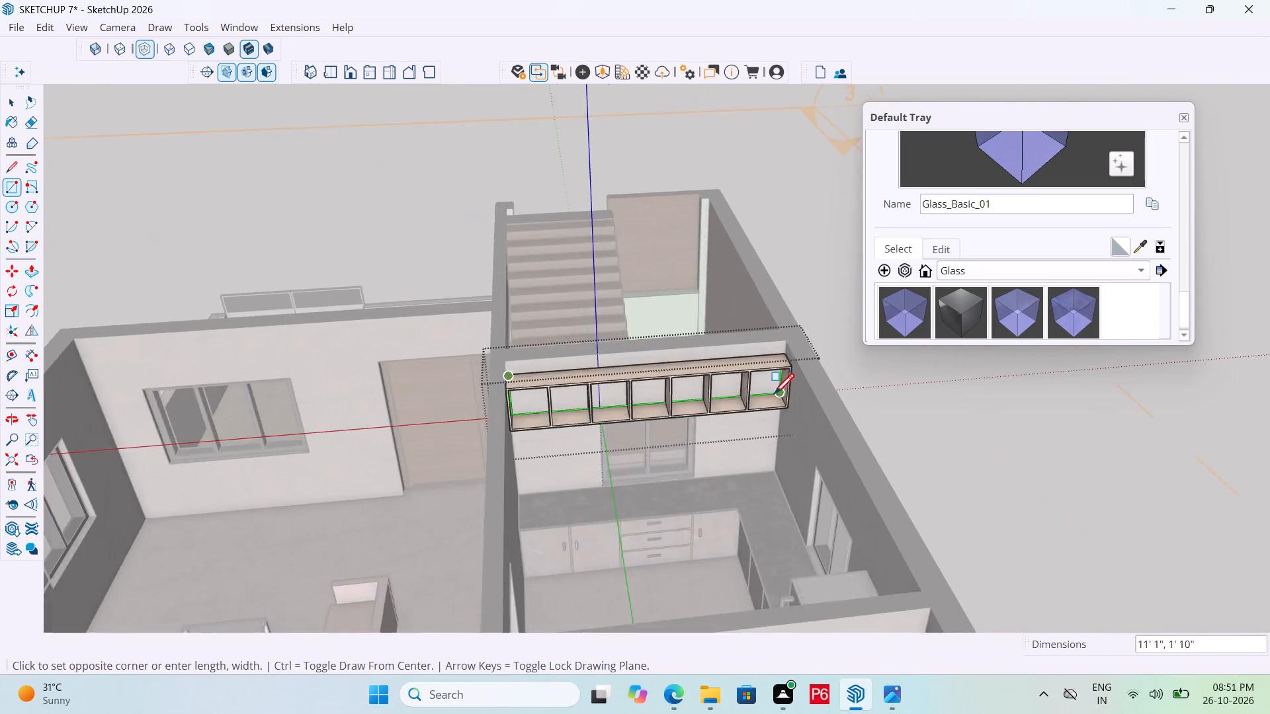
{"action": "scroll", "coordinate": [774, 396], "scroll_direction": "up", "scroll_amount": 13}
{"action": "middle_click", "coordinate": [765, 389]}
{"action": "left_click", "coordinate": [798, 401]}
{"action": "key", "text": "space"}
{"action": "scroll", "coordinate": [691, 417], "scroll_direction": "down", "scroll_amount": 5}
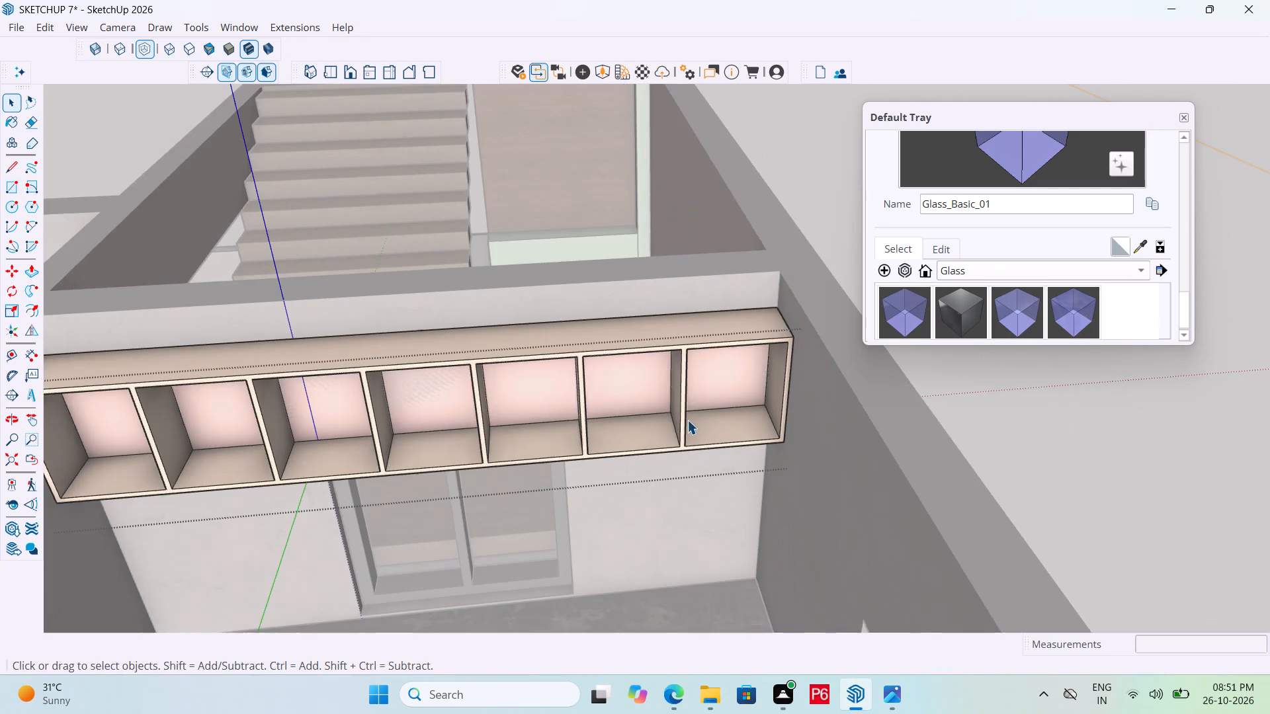
{"action": "middle_click_drag", "start_coordinate": [674, 422], "coordinate": [680, 379]}
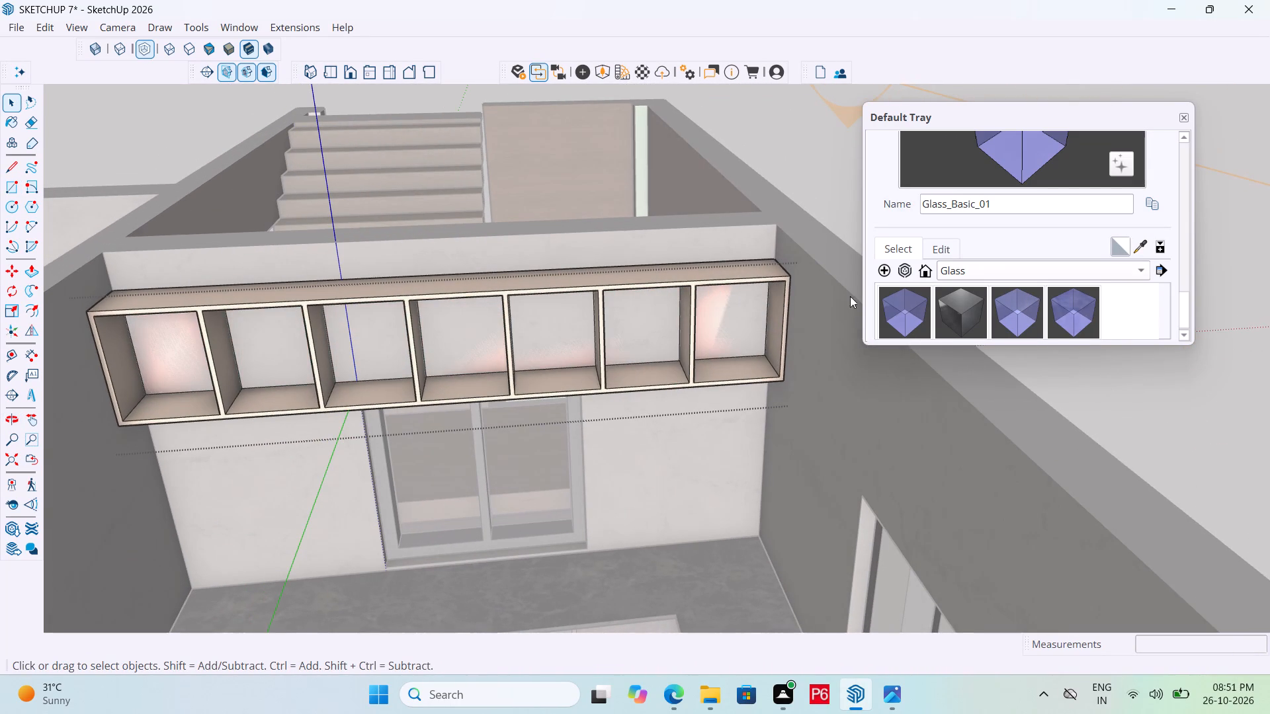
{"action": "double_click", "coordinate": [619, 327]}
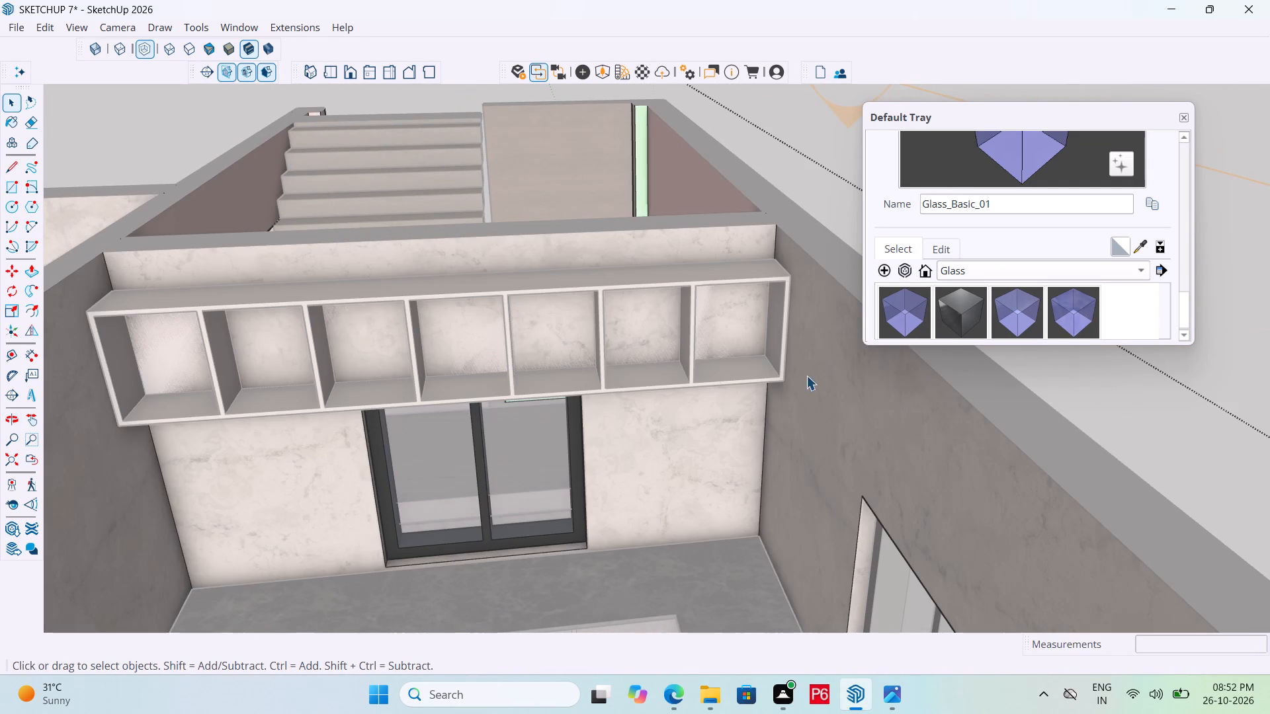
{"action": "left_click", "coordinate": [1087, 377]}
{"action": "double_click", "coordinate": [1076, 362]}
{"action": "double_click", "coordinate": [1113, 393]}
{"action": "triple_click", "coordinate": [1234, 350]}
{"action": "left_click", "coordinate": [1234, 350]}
Reopen the overhead cabinet for editing and pull the leftmost compartment's rear face forward 1".
{"action": "left_click", "coordinate": [562, 332]}
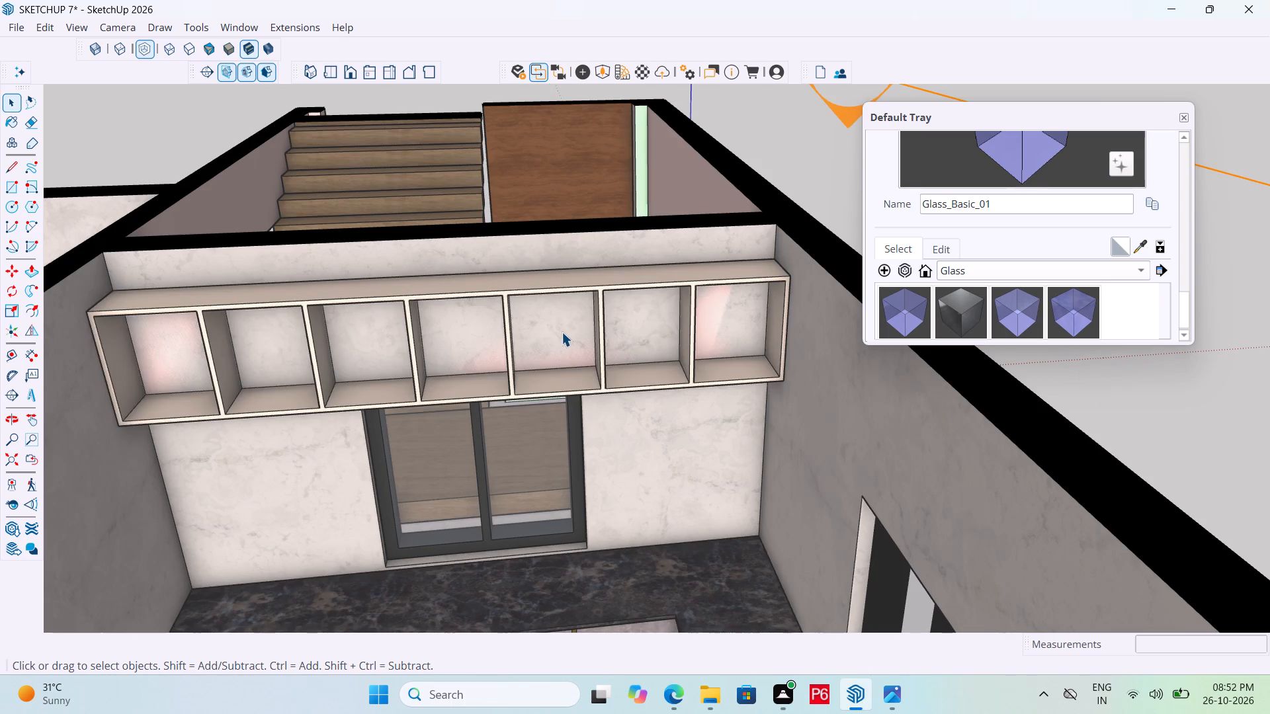
{"action": "double_click", "coordinate": [534, 329]}
{"action": "left_click", "coordinate": [529, 319]}
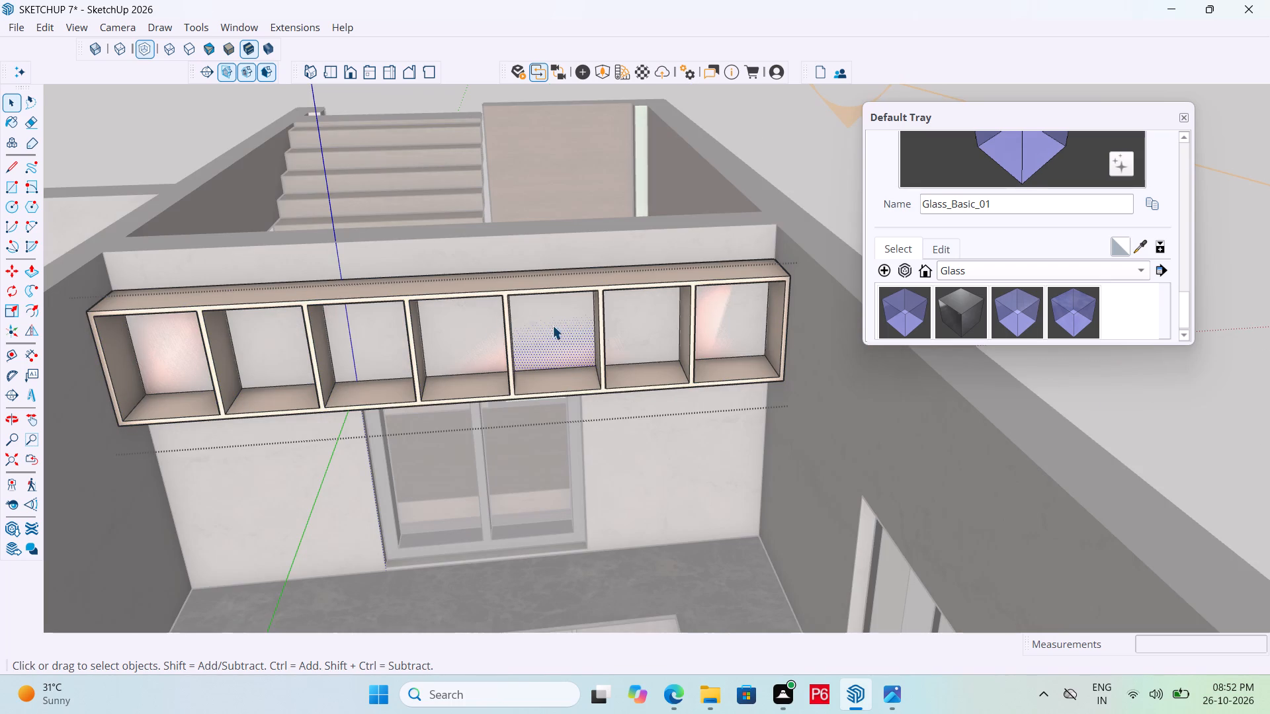
{"action": "left_click", "coordinate": [155, 355]}
{"action": "scroll", "coordinate": [148, 377], "scroll_direction": "up", "scroll_amount": 6}
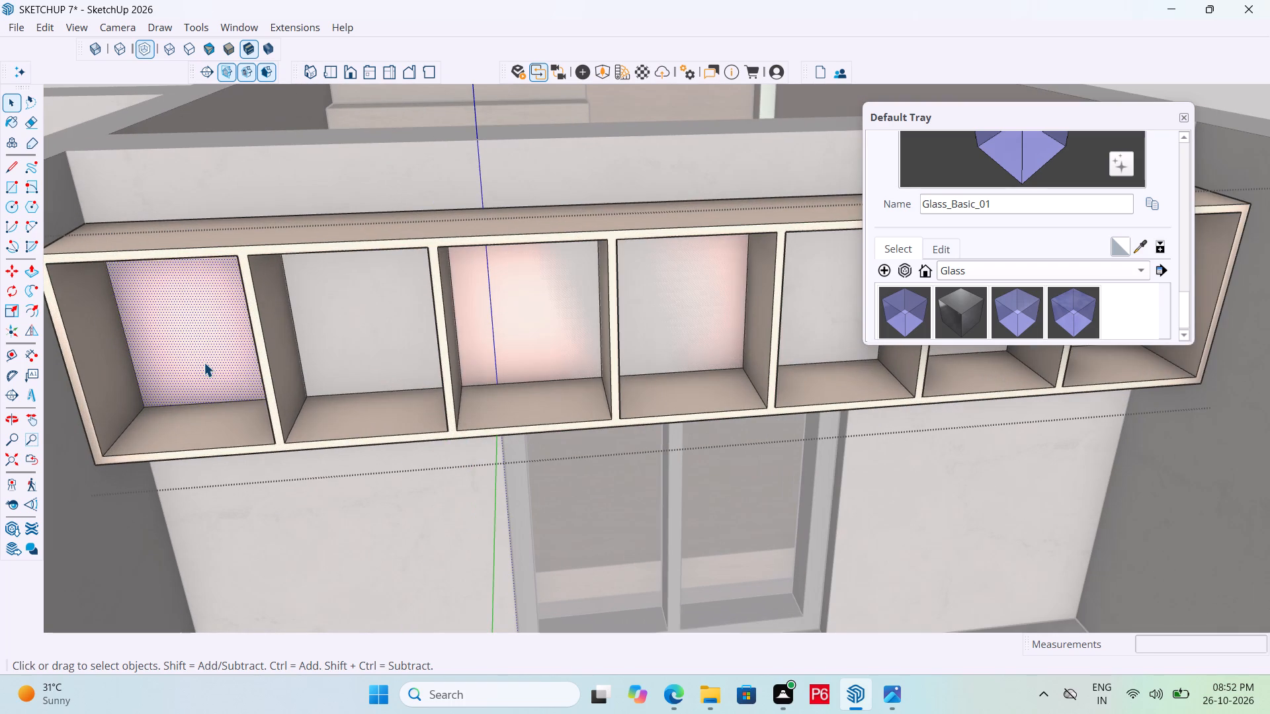
{"action": "key", "text": "p"}
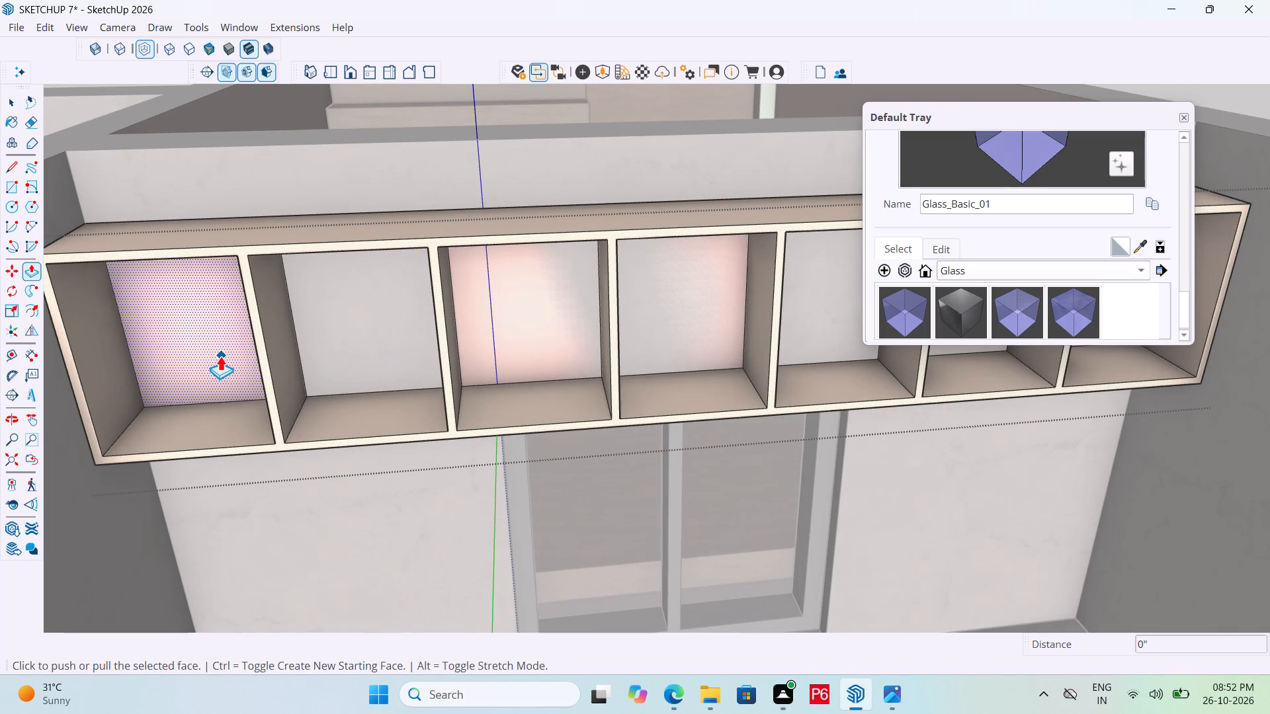
{"action": "key", "text": "Escape"}
{"action": "left_click", "coordinate": [220, 347]}
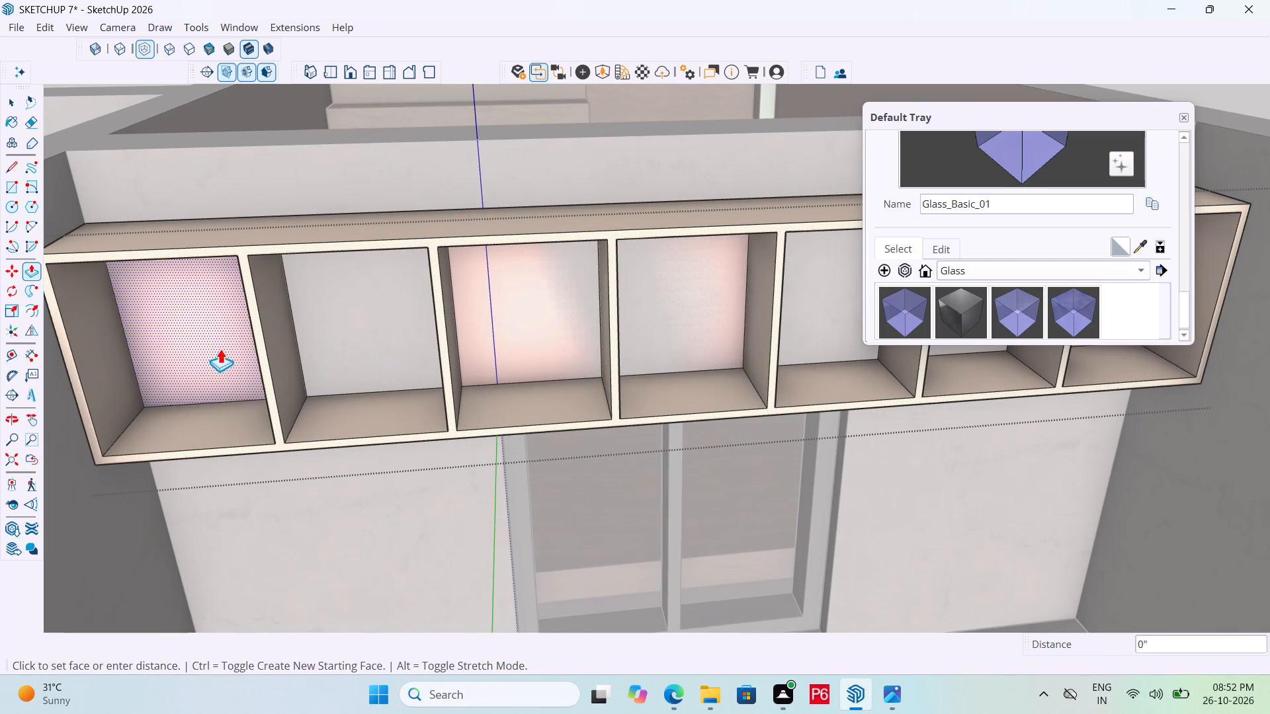
{"action": "type", "text": "1\""}
{"action": "key", "text": "Return"}
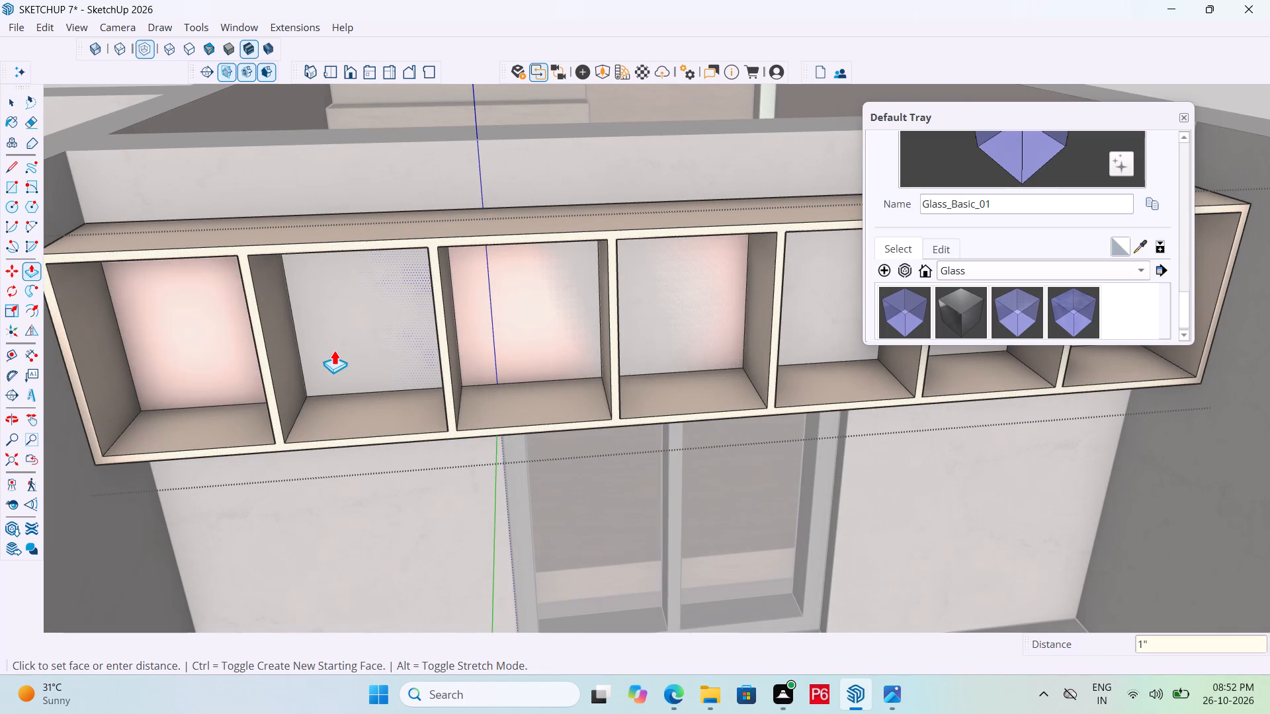
Pull the rear faces of the second, third and fourth compartments forward 1", level with the first one.
{"action": "double_click", "coordinate": [336, 349]}
{"action": "triple_click", "coordinate": [509, 333]}
{"action": "double_click", "coordinate": [687, 333]}
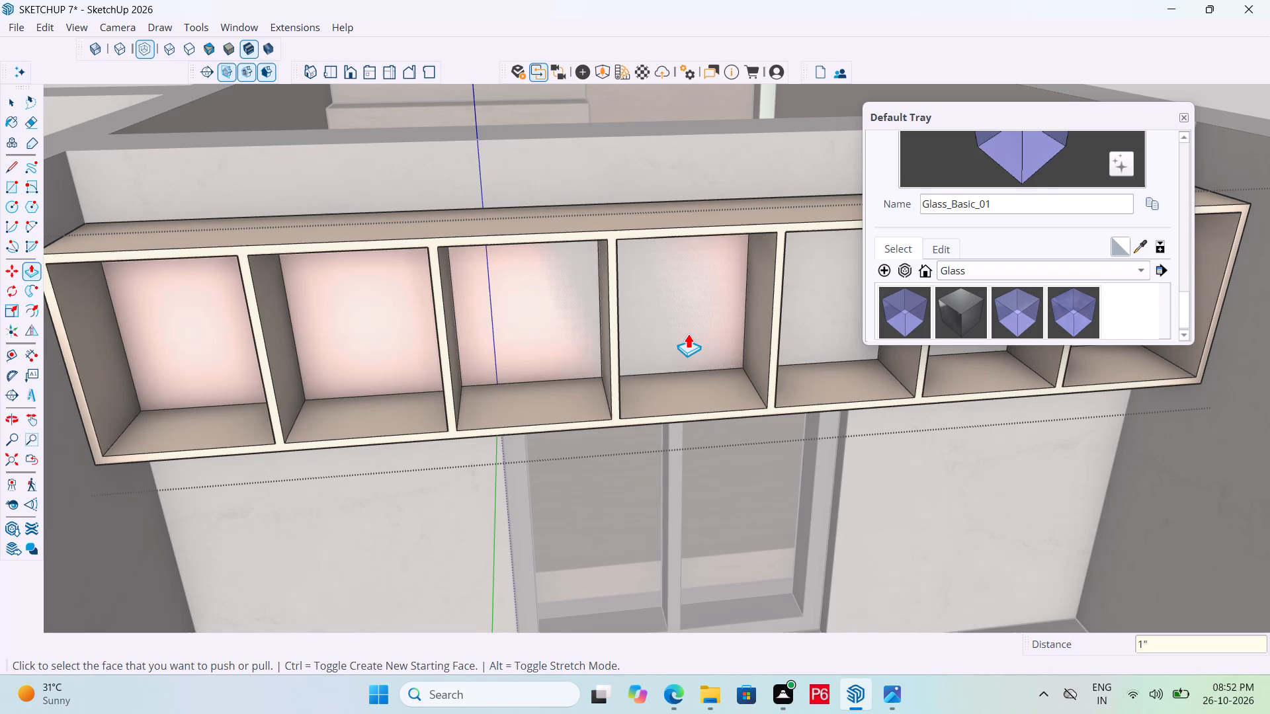
{"action": "key", "text": "Escape"}
{"action": "scroll", "coordinate": [329, 342], "scroll_direction": "down", "scroll_amount": 4}
{"action": "scroll", "coordinate": [608, 335], "scroll_direction": "up", "scroll_amount": 1}
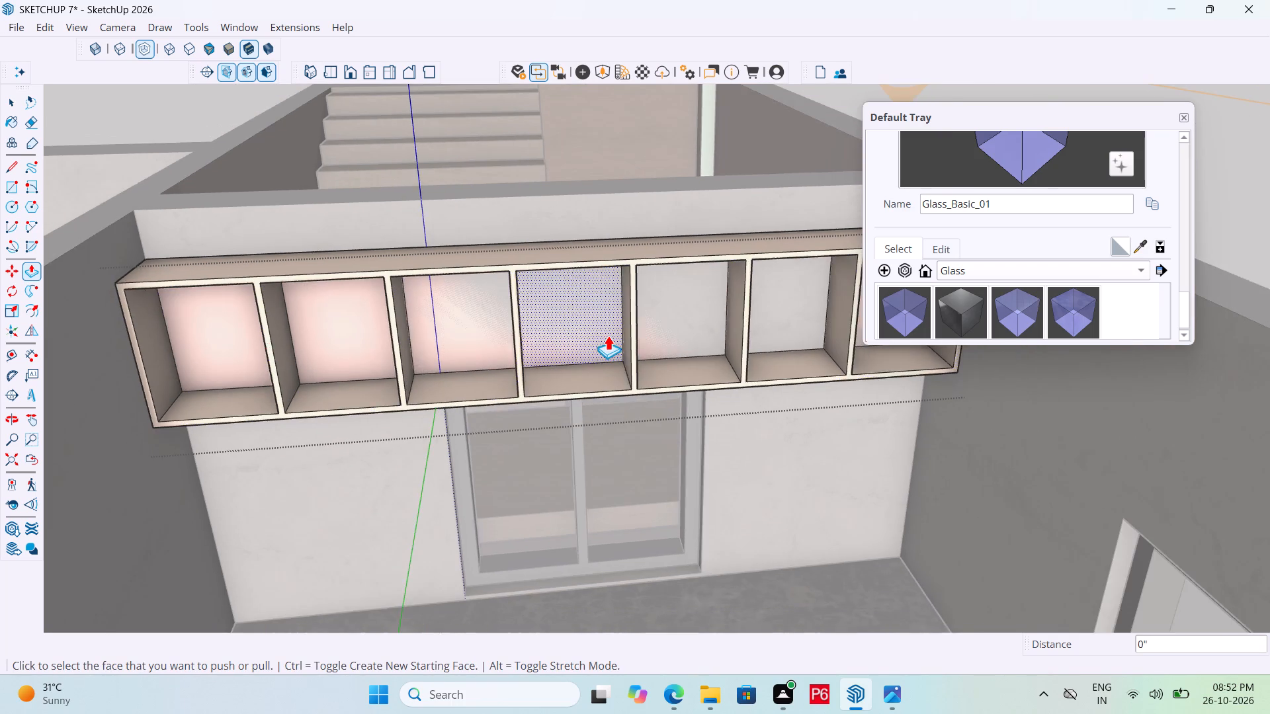
{"action": "scroll", "coordinate": [608, 335], "scroll_direction": "up", "scroll_amount": 2}
{"action": "double_click", "coordinate": [581, 323]}
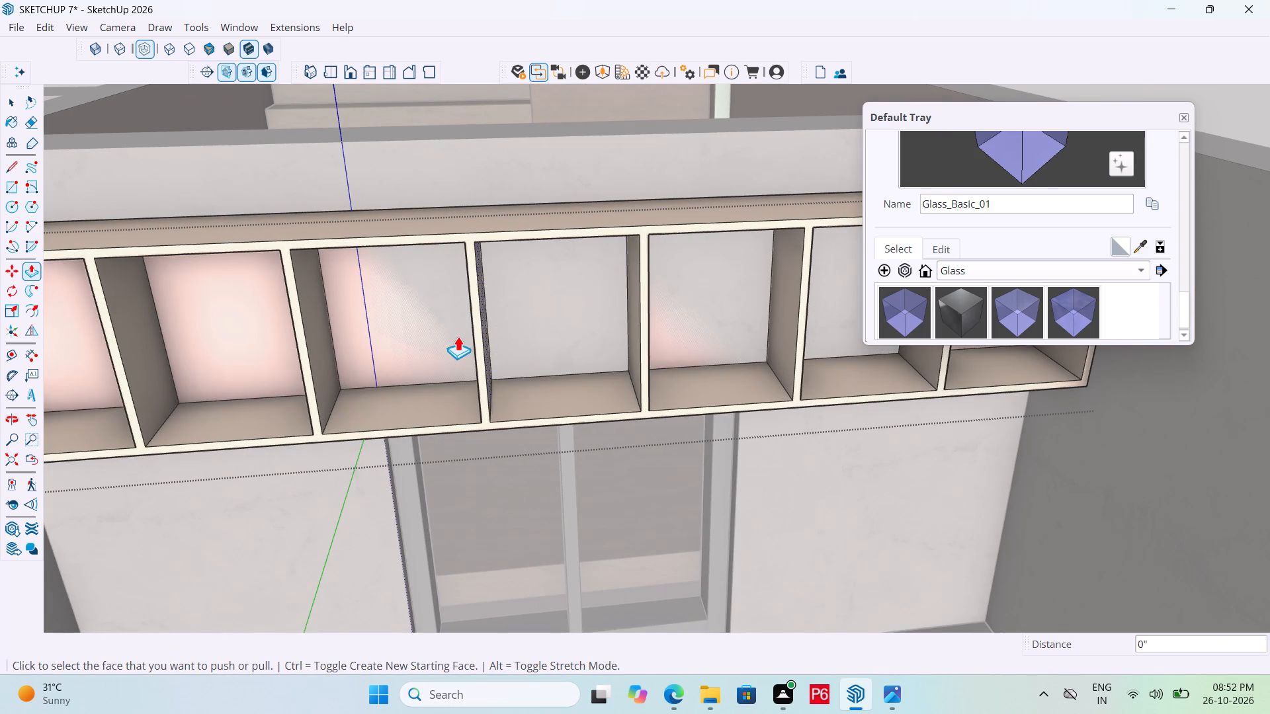
{"action": "key", "text": "ctrl+z"}
{"action": "left_click", "coordinate": [528, 313]}
{"action": "left_click", "coordinate": [266, 347]}
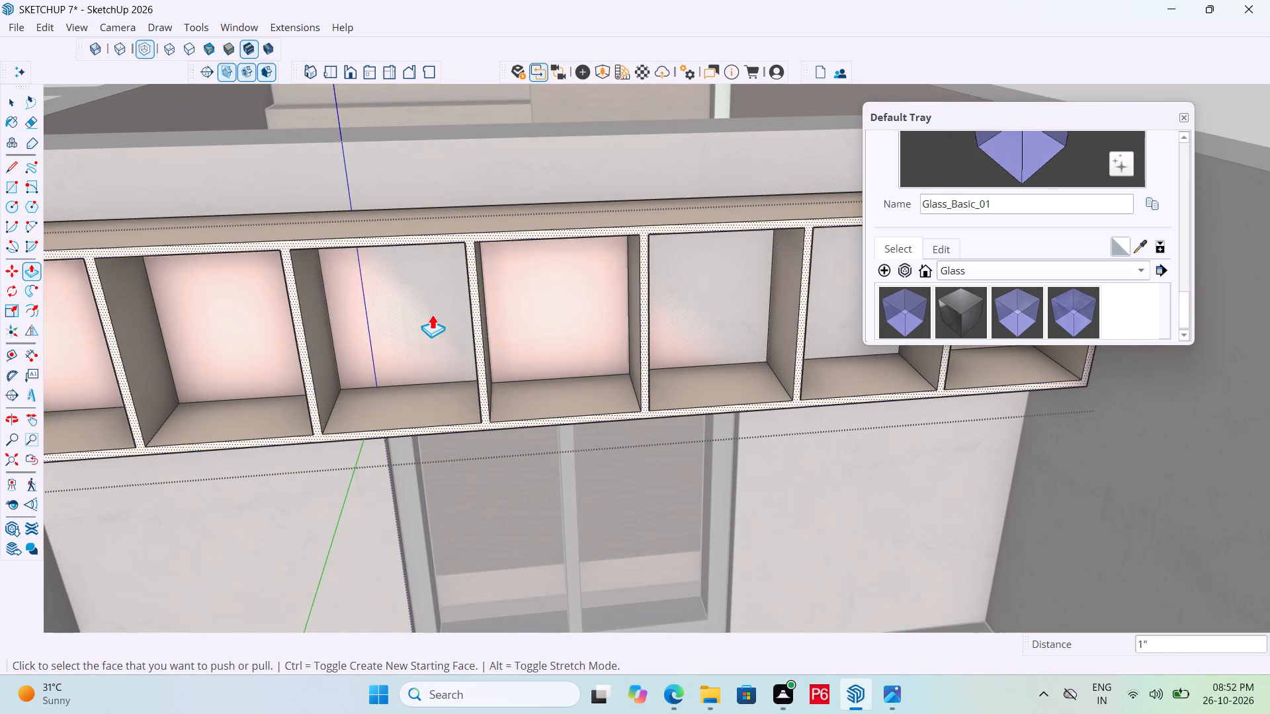
{"action": "double_click", "coordinate": [431, 314]}
{"action": "key", "text": "ctrl+z"}
{"action": "left_click", "coordinate": [392, 325]}
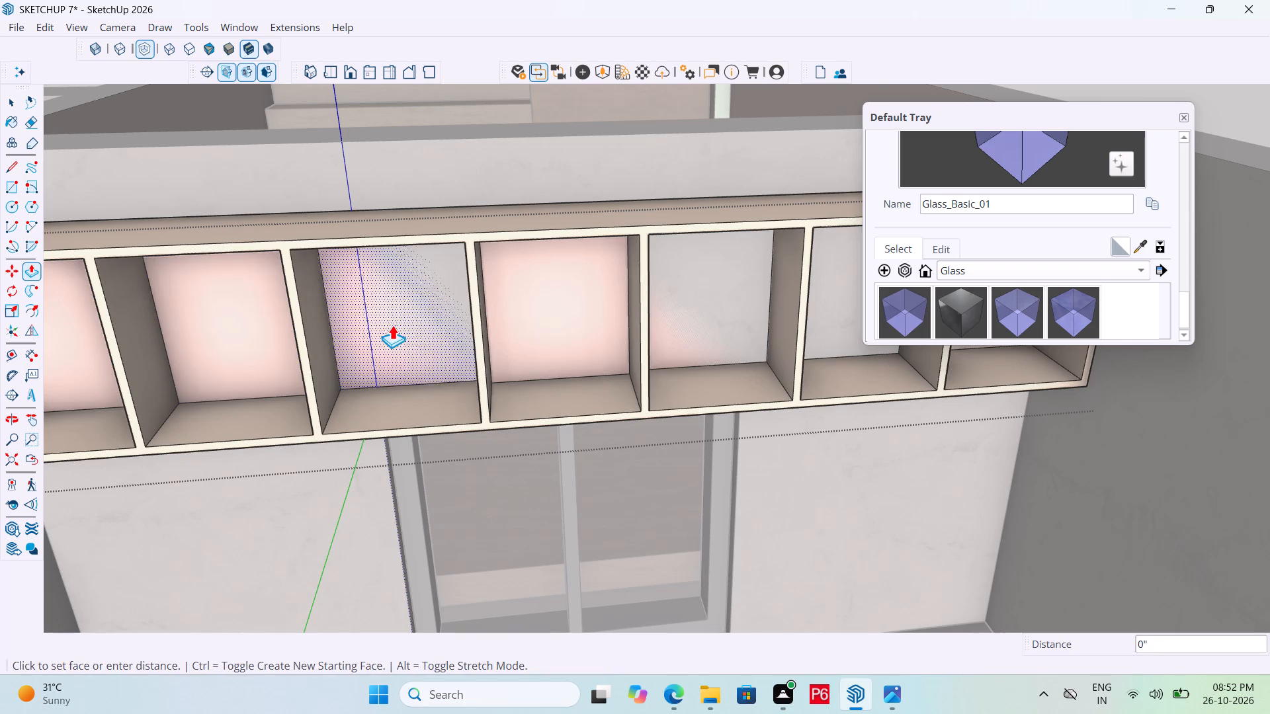
{"action": "left_click", "coordinate": [243, 329]}
Repeat the 1" forward pull on the rear faces of the remaining three compartments.
{"action": "scroll", "coordinate": [386, 318], "scroll_direction": "down", "scroll_amount": 5}
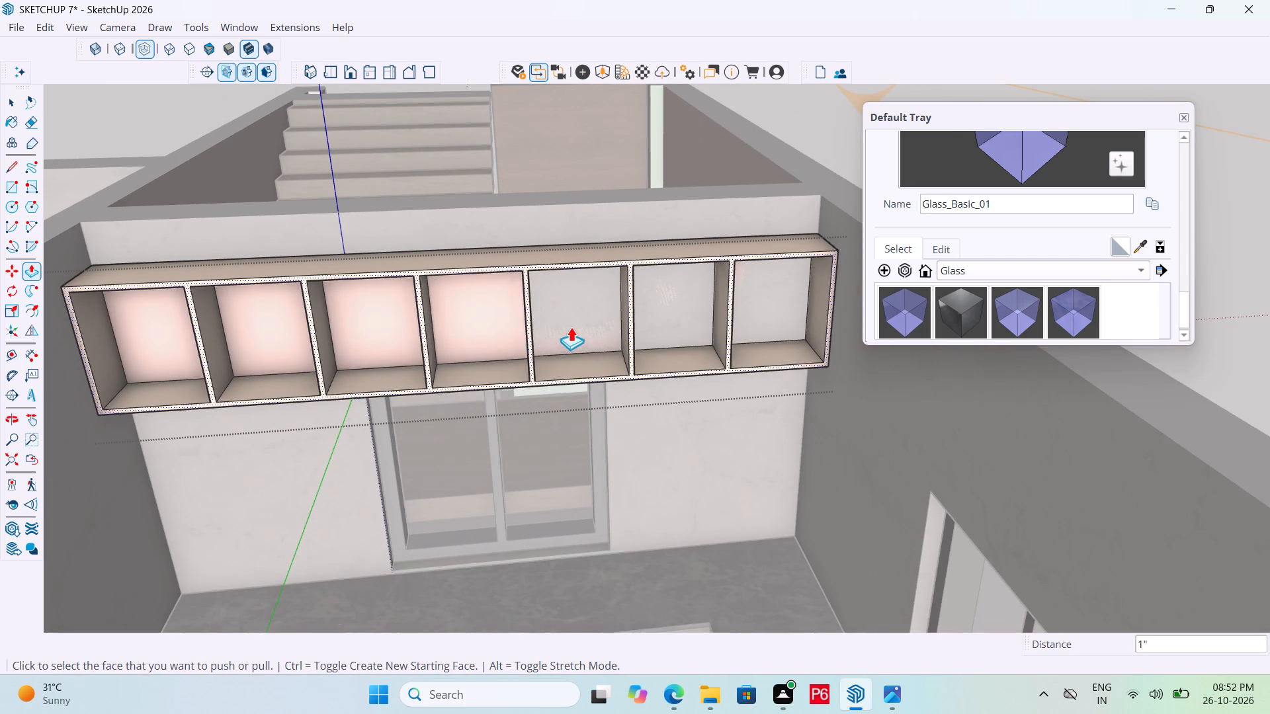
{"action": "double_click", "coordinate": [571, 327]}
{"action": "double_click", "coordinate": [669, 325]}
{"action": "double_click", "coordinate": [786, 312]}
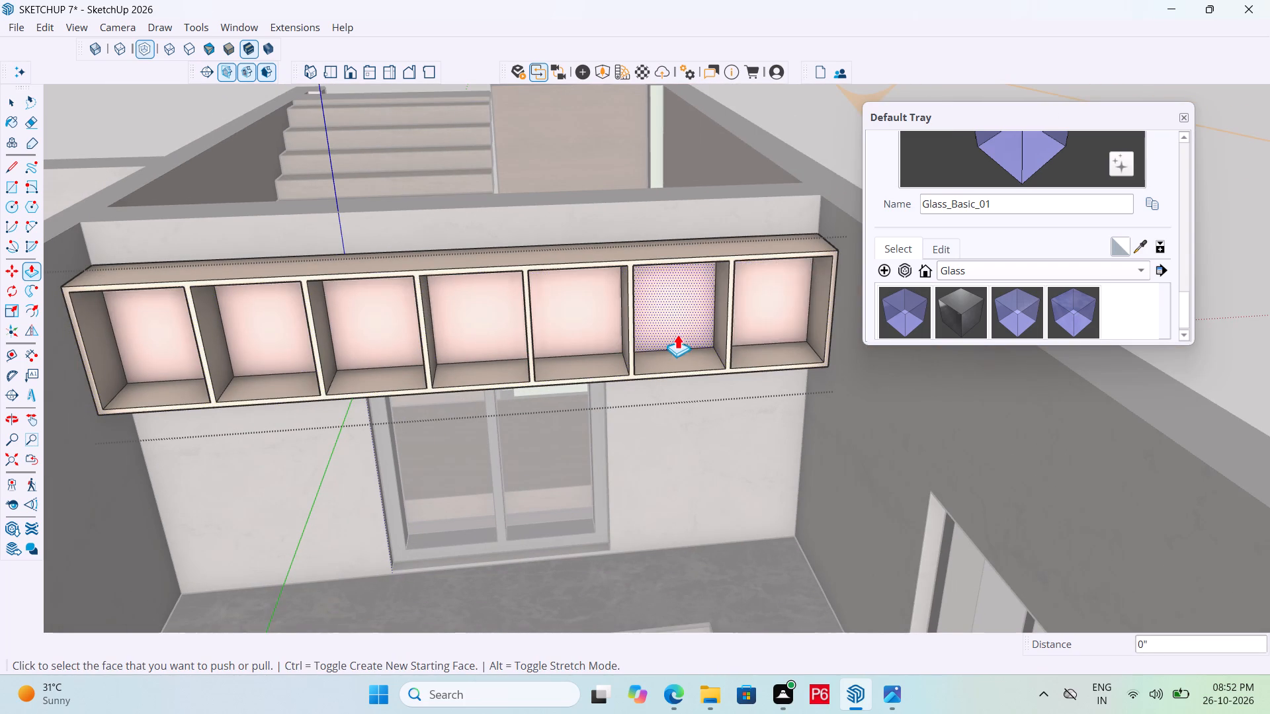
Save the model.
{"action": "scroll", "coordinate": [677, 339], "scroll_direction": "down", "scroll_amount": 3}
{"action": "key", "text": "ctrl+s"}
{"action": "key", "text": "ctrl+s"}
{"action": "key", "text": "ctrl+s"}
{"action": "key", "text": "ctrl+s"}
Paint the overhead cabinet's continuous front frame with M09_Shadow_Night from the Solid Colors collection.
{"action": "middle_click_drag", "start_coordinate": [681, 343], "coordinate": [634, 338]}
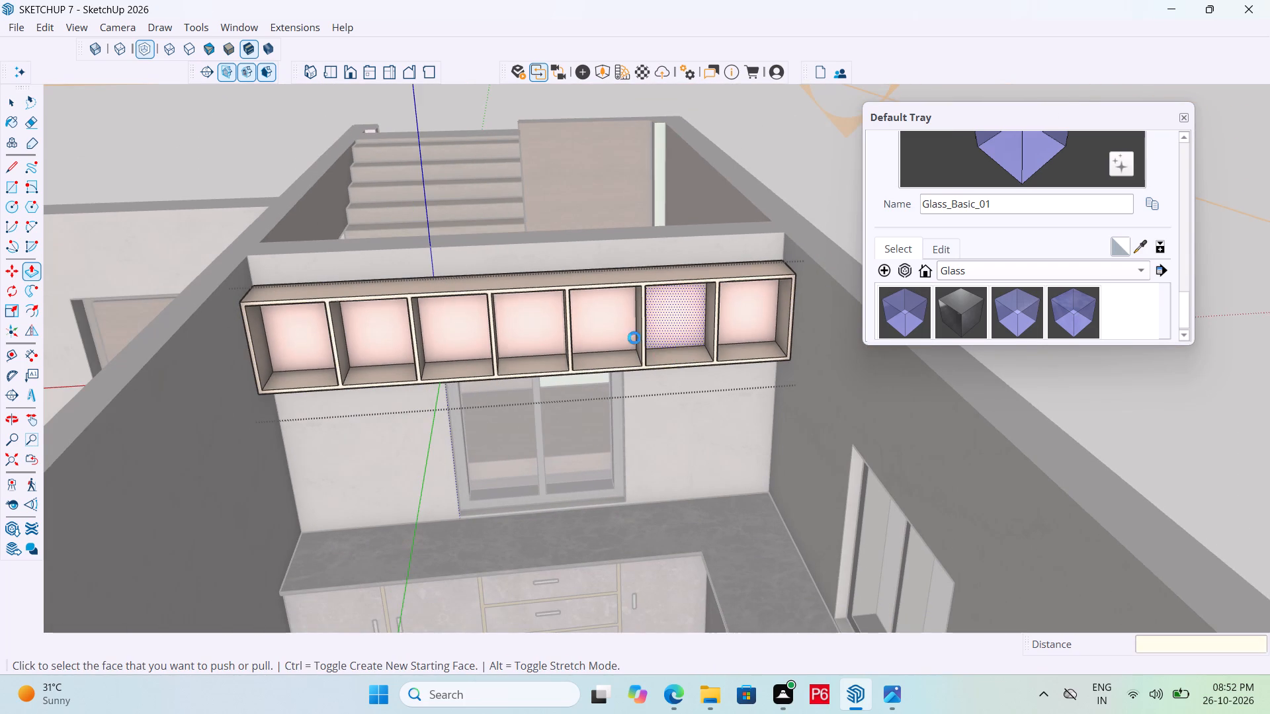
{"action": "middle_click_drag", "start_coordinate": [634, 338], "coordinate": [505, 336]}
{"action": "middle_click_drag", "start_coordinate": [482, 352], "coordinate": [608, 375]}
{"action": "scroll", "coordinate": [749, 432], "scroll_direction": "down", "scroll_amount": 5}
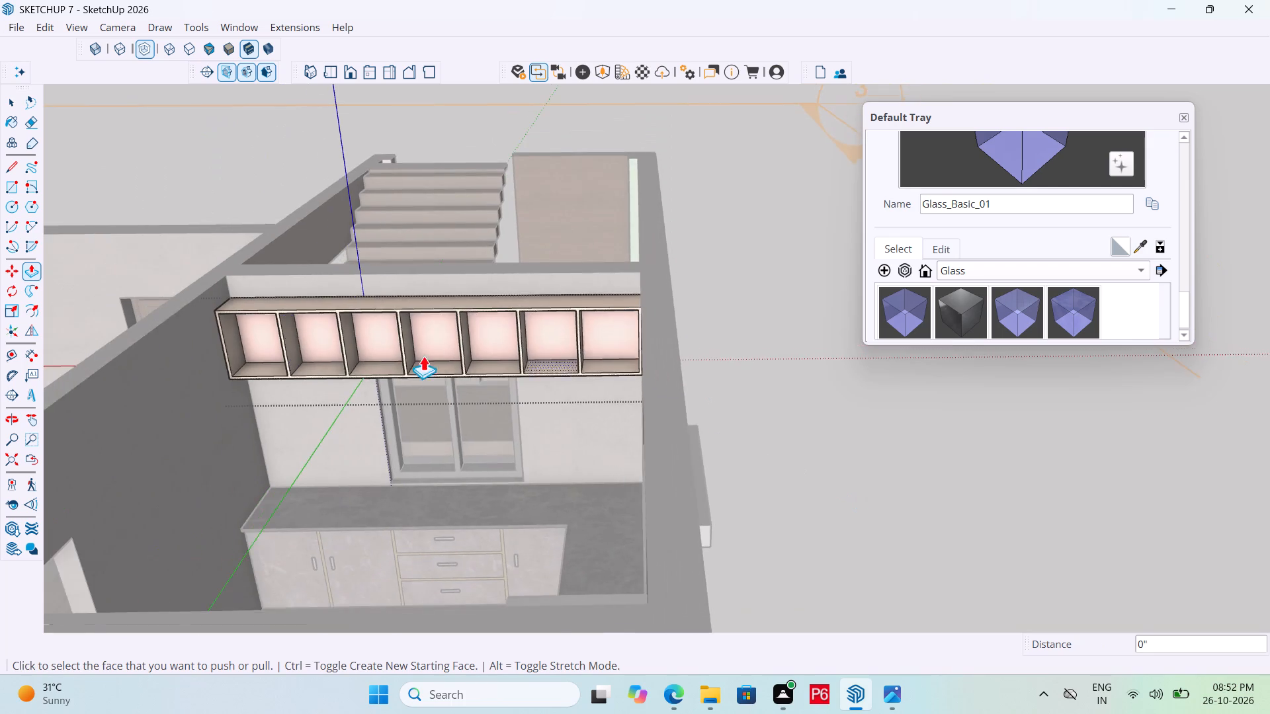
{"action": "scroll", "coordinate": [332, 351], "scroll_direction": "down", "scroll_amount": 4}
{"action": "scroll", "coordinate": [268, 339], "scroll_direction": "up", "scroll_amount": 11}
{"action": "scroll", "coordinate": [416, 345], "scroll_direction": "up", "scroll_amount": 5}
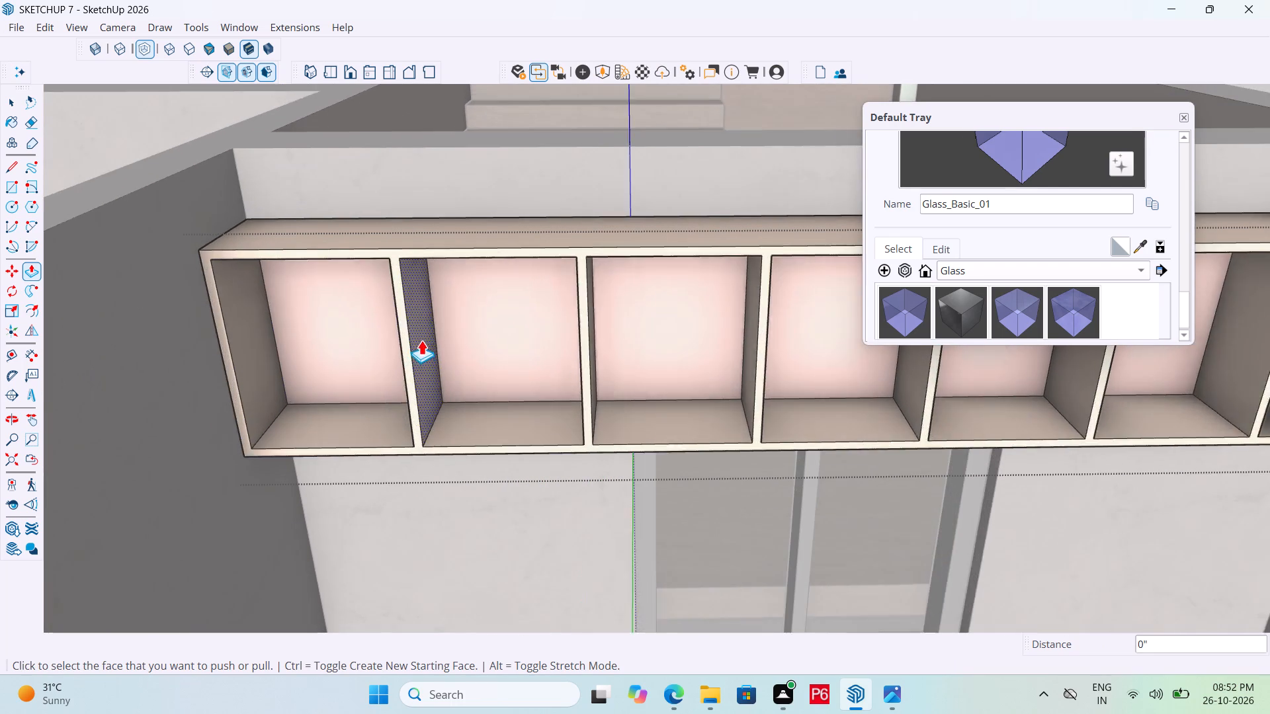
{"action": "scroll", "coordinate": [394, 249], "scroll_direction": "up", "scroll_amount": 5}
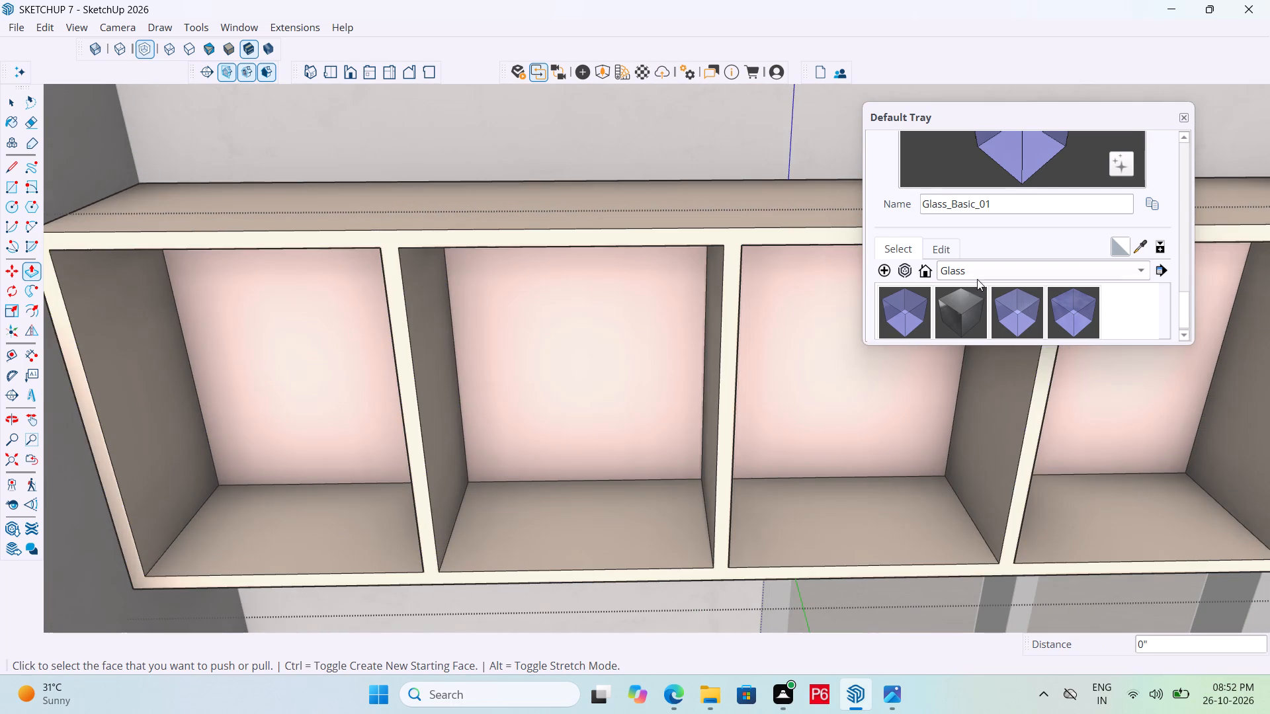
{"action": "double_click", "coordinate": [980, 276]}
{"action": "left_click", "coordinate": [1002, 367]}
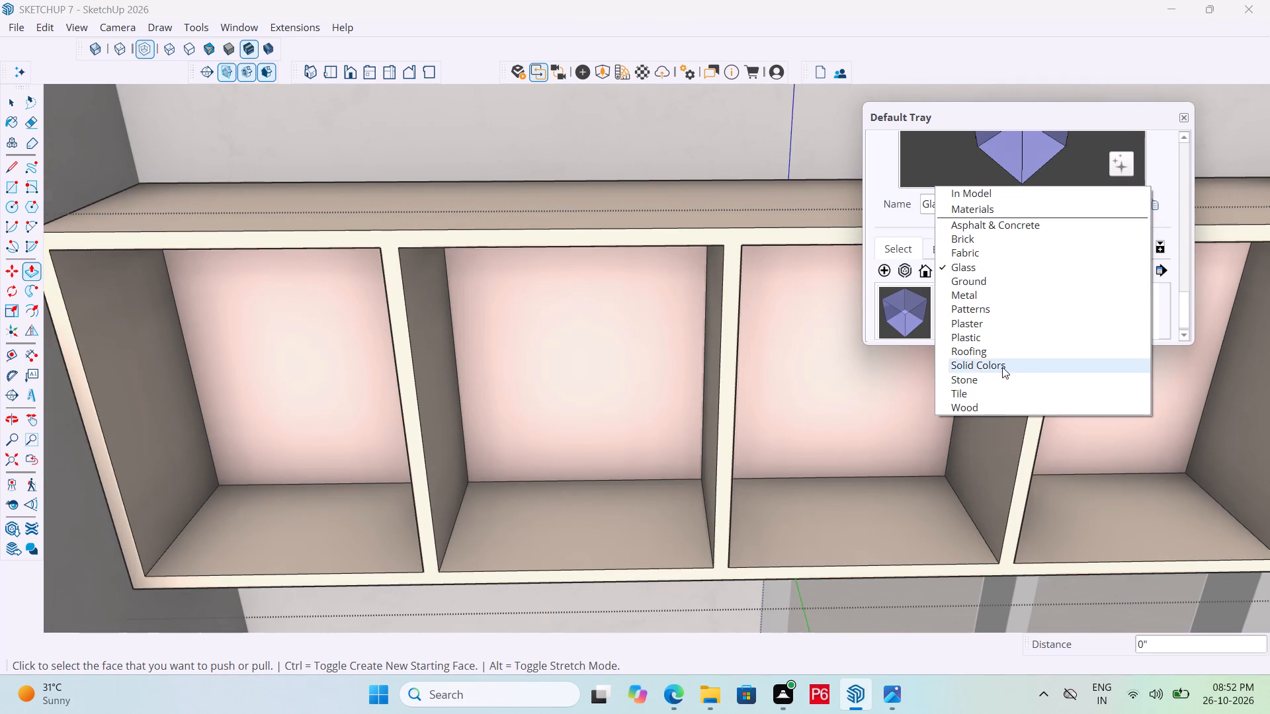
{"action": "scroll", "coordinate": [973, 334], "scroll_direction": "down", "scroll_amount": 1}
{"action": "scroll", "coordinate": [1044, 289], "scroll_direction": "down", "scroll_amount": 14}
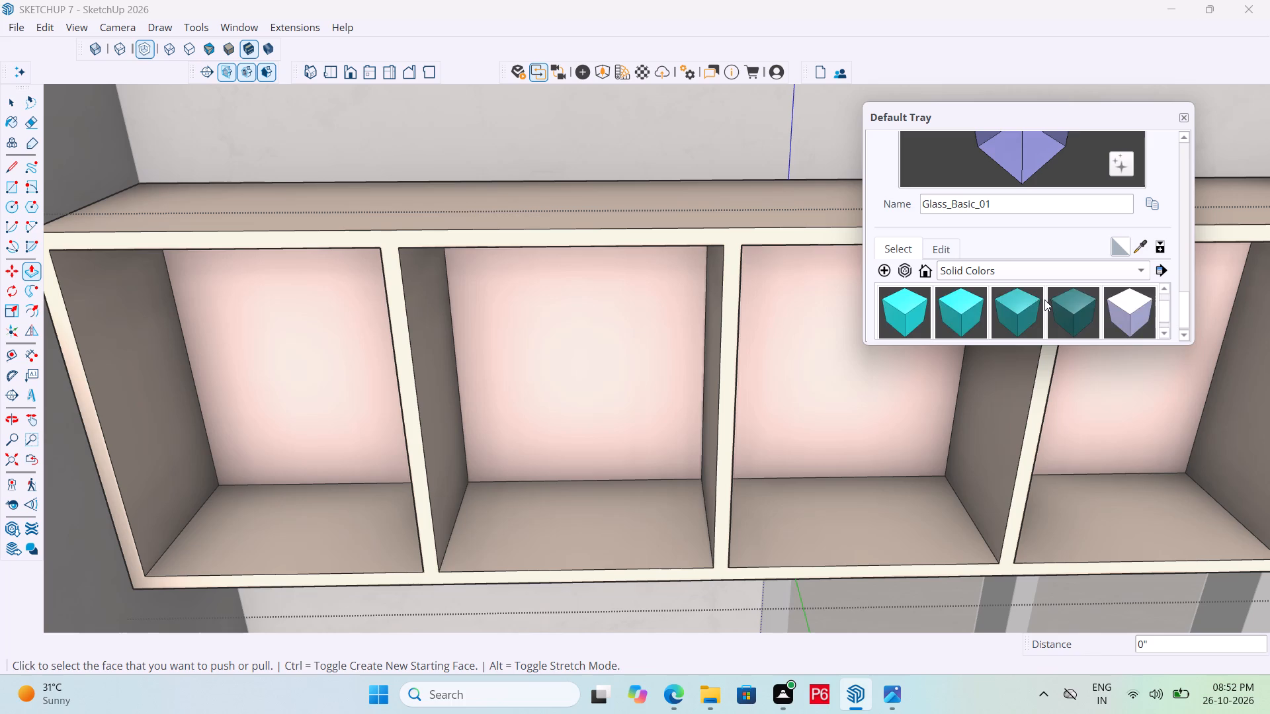
{"action": "scroll", "coordinate": [1044, 299], "scroll_direction": "down", "scroll_amount": 10}
{"action": "left_click", "coordinate": [907, 296]}
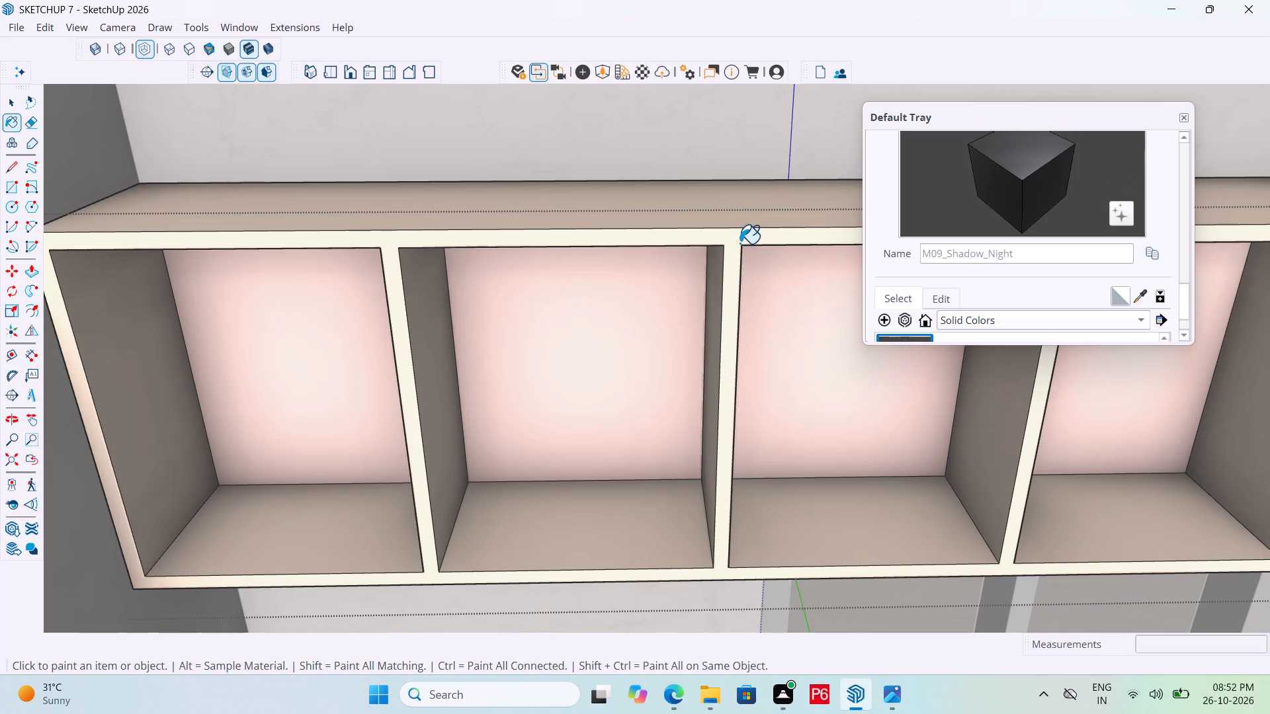
{"action": "left_click", "coordinate": [739, 241]}
Save the model with the painted cabinet frame.
{"action": "scroll", "coordinate": [575, 308], "scroll_direction": "down", "scroll_amount": 6}
{"action": "key", "text": "ctrl+s"}
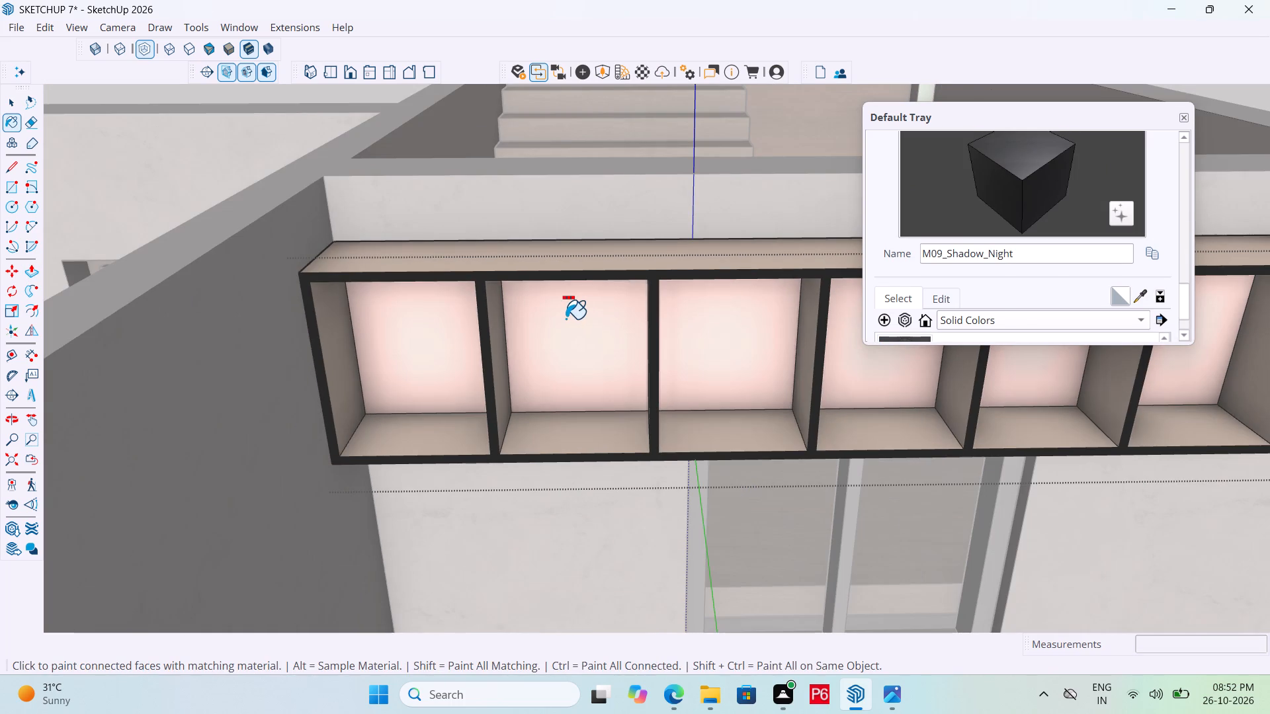
{"action": "key", "text": "ctrl+s"}
{"action": "key", "text": "ctrl+s"}
{"action": "key", "text": "ctrl+s"}
{"action": "key", "text": "ctrl+s"}
{"action": "key", "text": "ctrl+s"}
{"action": "key", "text": "ctrl+s"}
{"action": "key", "text": "ctrl+s"}
{"action": "key", "text": "ctrl+s"}
{"action": "key", "text": "ctrl+s"}
{"action": "key", "text": "ctrl+s"}
{"action": "key", "text": "ctrl+s"}
Draw one rectangle across the overhead cabinet's front between opposite frame corners, closing all seven compartments with front panels.
{"action": "scroll", "coordinate": [392, 380], "scroll_direction": "down", "scroll_amount": 6}
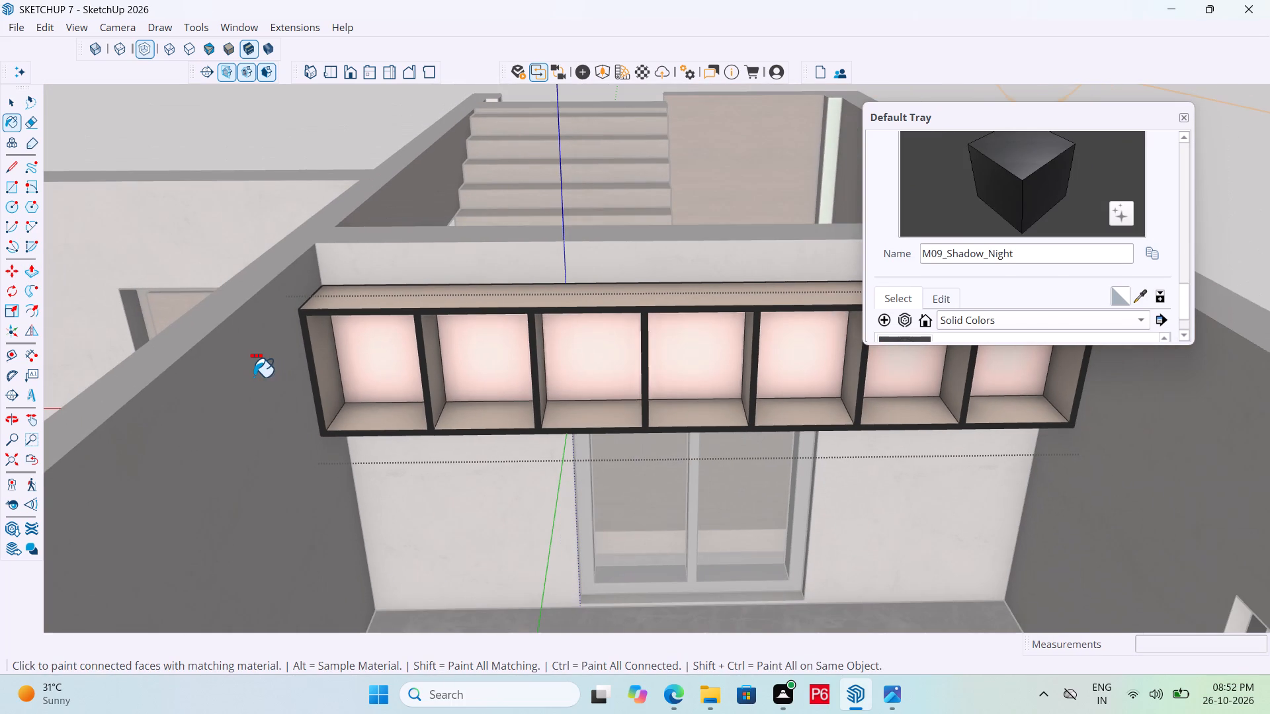
{"action": "key", "text": "r"}
{"action": "scroll", "coordinate": [364, 333], "scroll_direction": "up", "scroll_amount": 10}
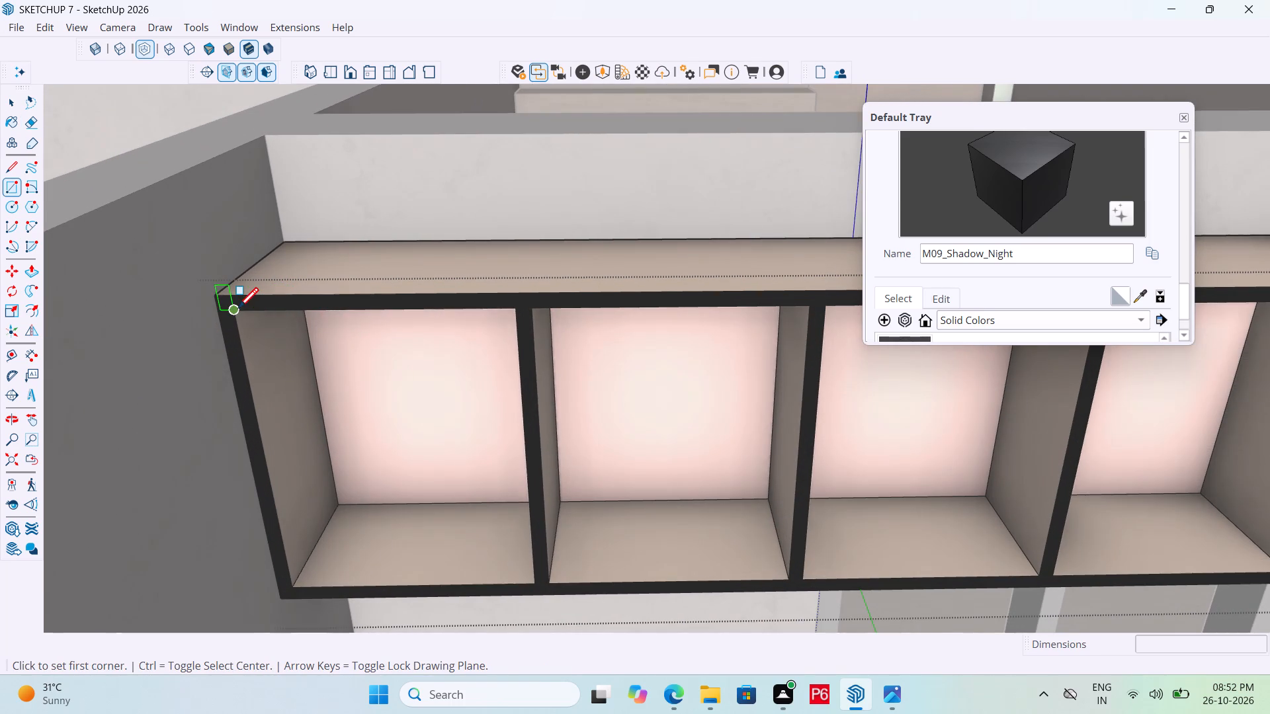
{"action": "left_click", "coordinate": [236, 310]}
{"action": "scroll", "coordinate": [464, 469], "scroll_direction": "down", "scroll_amount": 8}
{"action": "scroll", "coordinate": [286, 440], "scroll_direction": "down", "scroll_amount": 4}
{"action": "scroll", "coordinate": [988, 512], "scroll_direction": "up", "scroll_amount": 4}
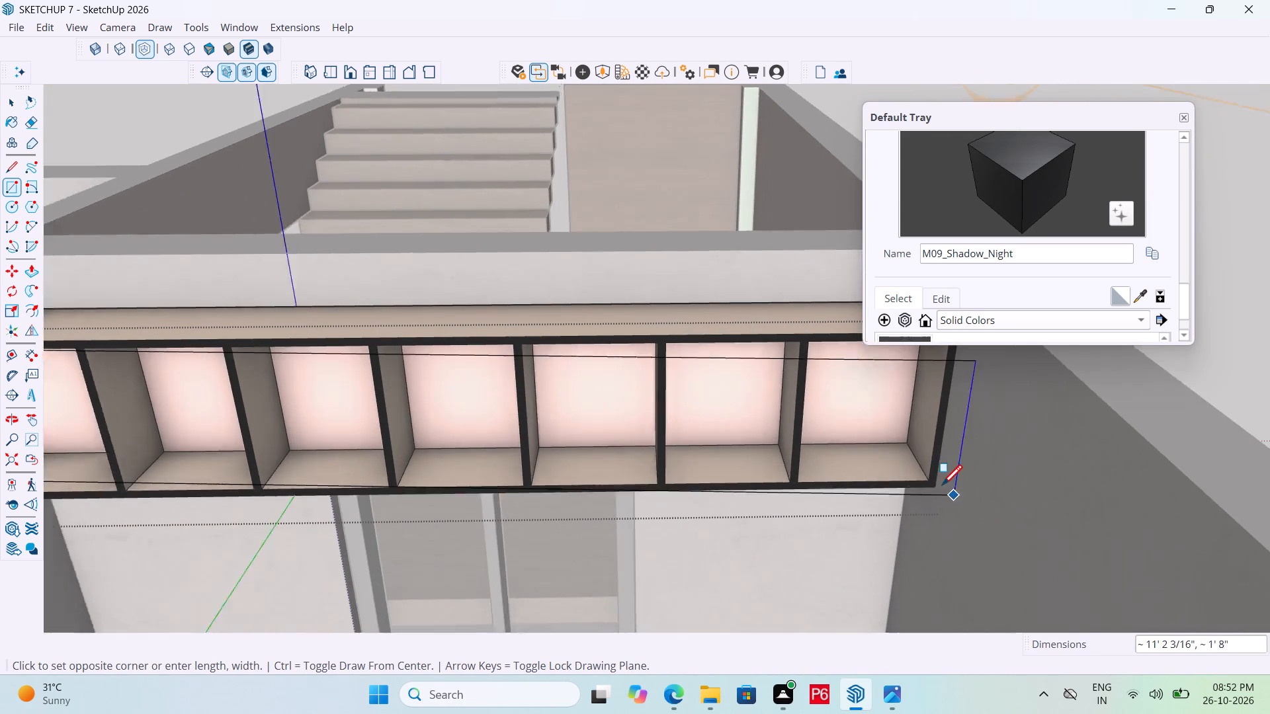
{"action": "scroll", "coordinate": [942, 487], "scroll_direction": "up", "scroll_amount": 2}
{"action": "left_click", "coordinate": [923, 473]}
{"action": "key", "text": "space"}
{"action": "triple_click", "coordinate": [735, 385]}
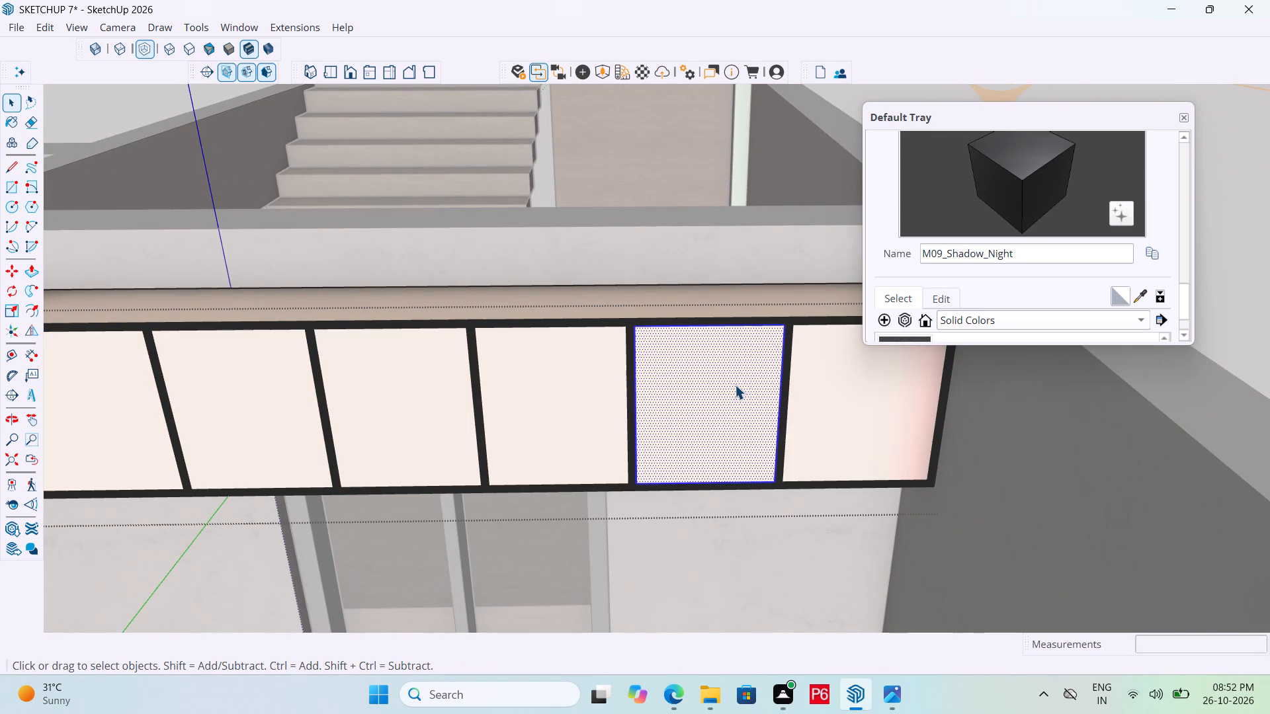
{"action": "left_click", "coordinate": [714, 411]}
{"action": "left_click", "coordinate": [682, 411]}
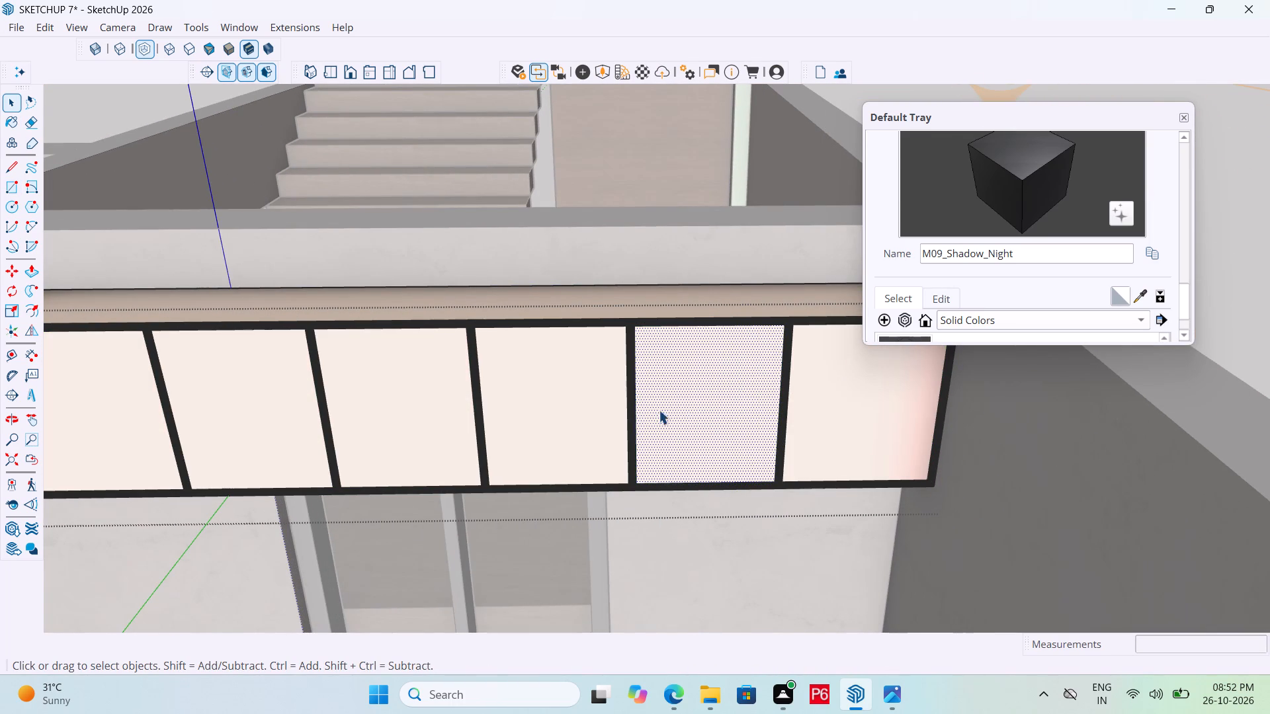
Paint all seven front panels of the overhead cabinet with Glass_Basic_01 from the Glass collection.
{"action": "scroll", "coordinate": [829, 457], "scroll_direction": "down", "scroll_amount": 4}
{"action": "middle_click_drag", "start_coordinate": [717, 409], "coordinate": [691, 411]}
{"action": "left_click", "coordinate": [994, 327]}
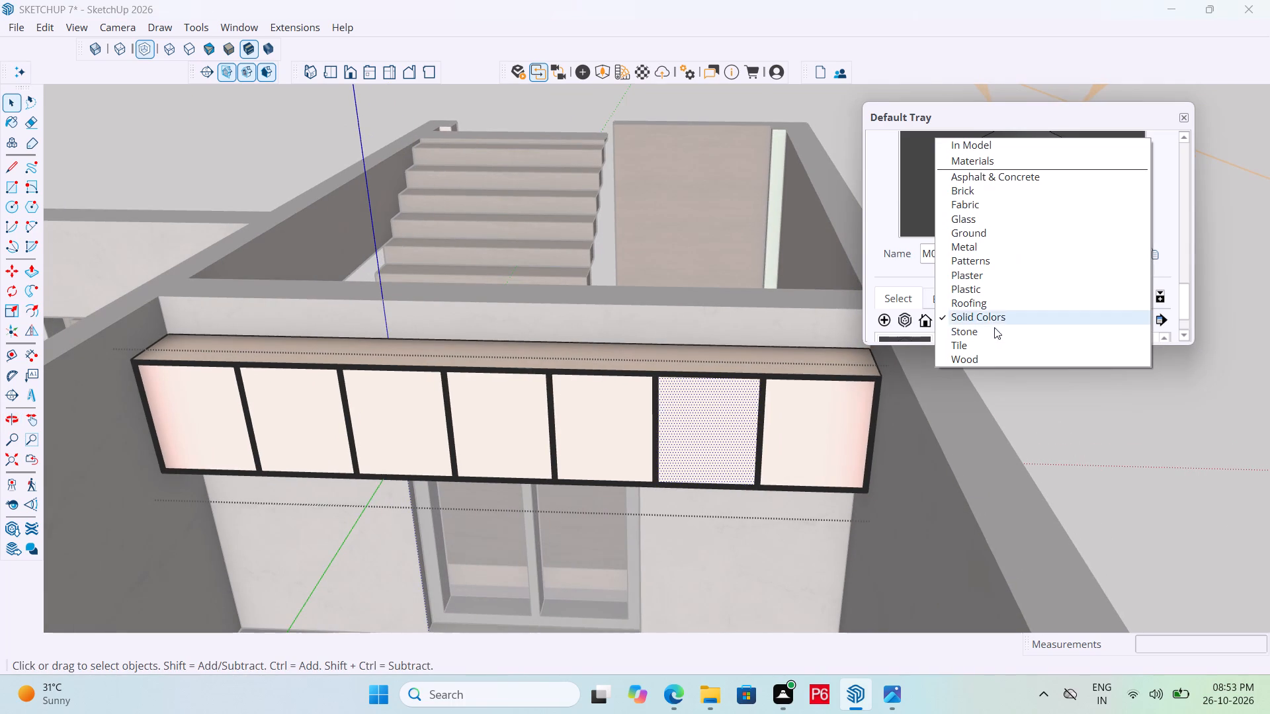
{"action": "left_click", "coordinate": [997, 238]}
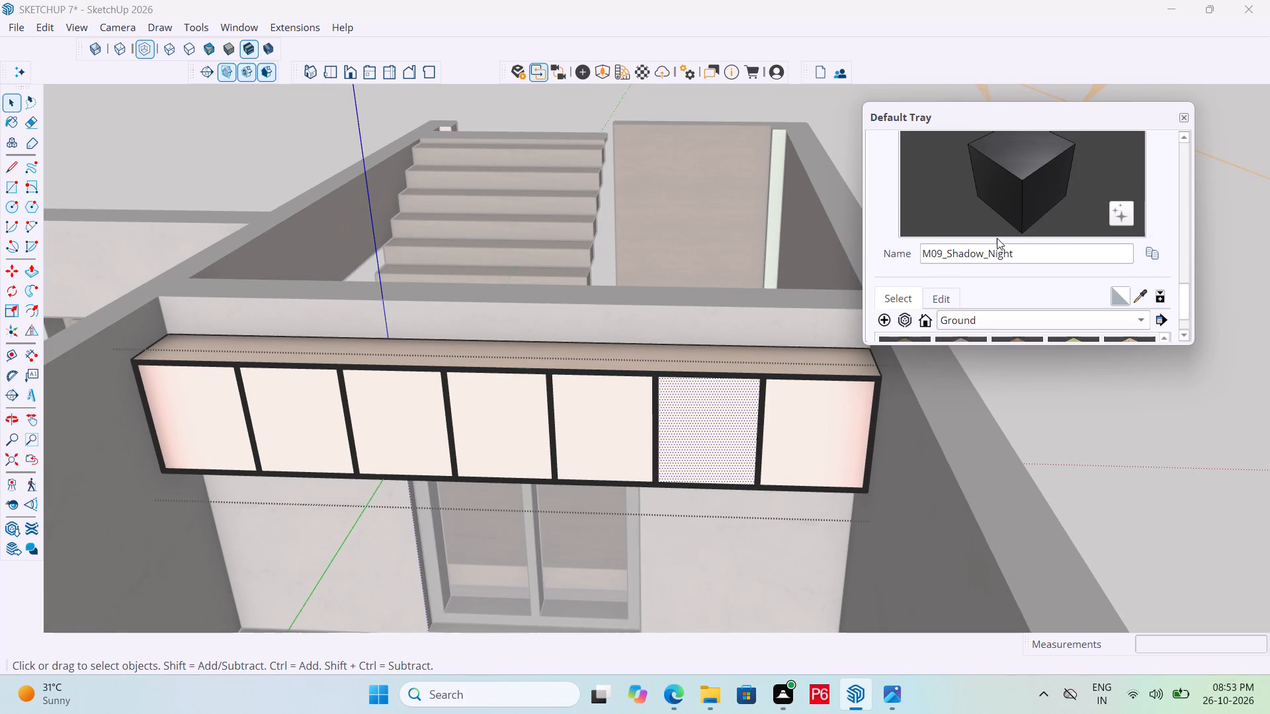
{"action": "left_click", "coordinate": [1005, 321]}
{"action": "left_click", "coordinate": [992, 303]}
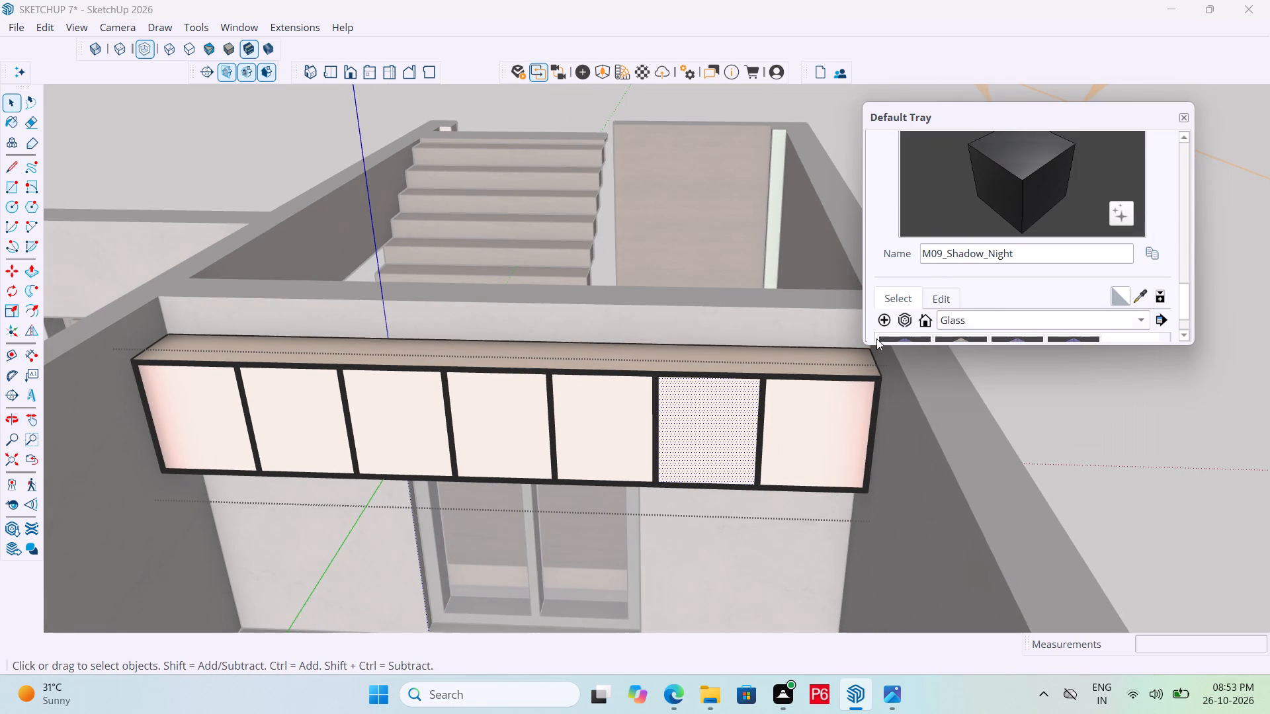
{"action": "scroll", "coordinate": [962, 229], "scroll_direction": "down", "scroll_amount": 2}
{"action": "left_click", "coordinate": [915, 297]}
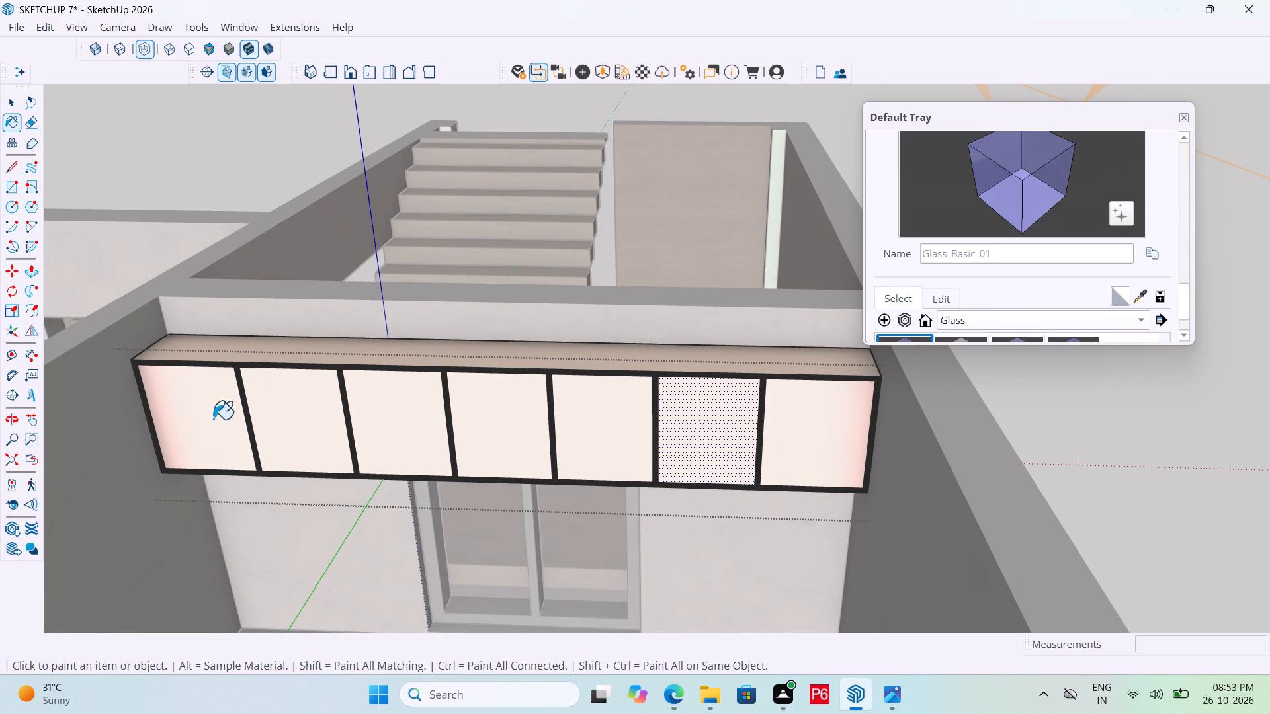
{"action": "left_click", "coordinate": [213, 419]}
{"action": "left_click_drag", "start_coordinate": [274, 415], "coordinate": [280, 412]}
{"action": "left_click", "coordinate": [407, 415]}
{"action": "left_click_drag", "start_coordinate": [506, 416], "coordinate": [520, 416]}
{"action": "left_click", "coordinate": [587, 418]}
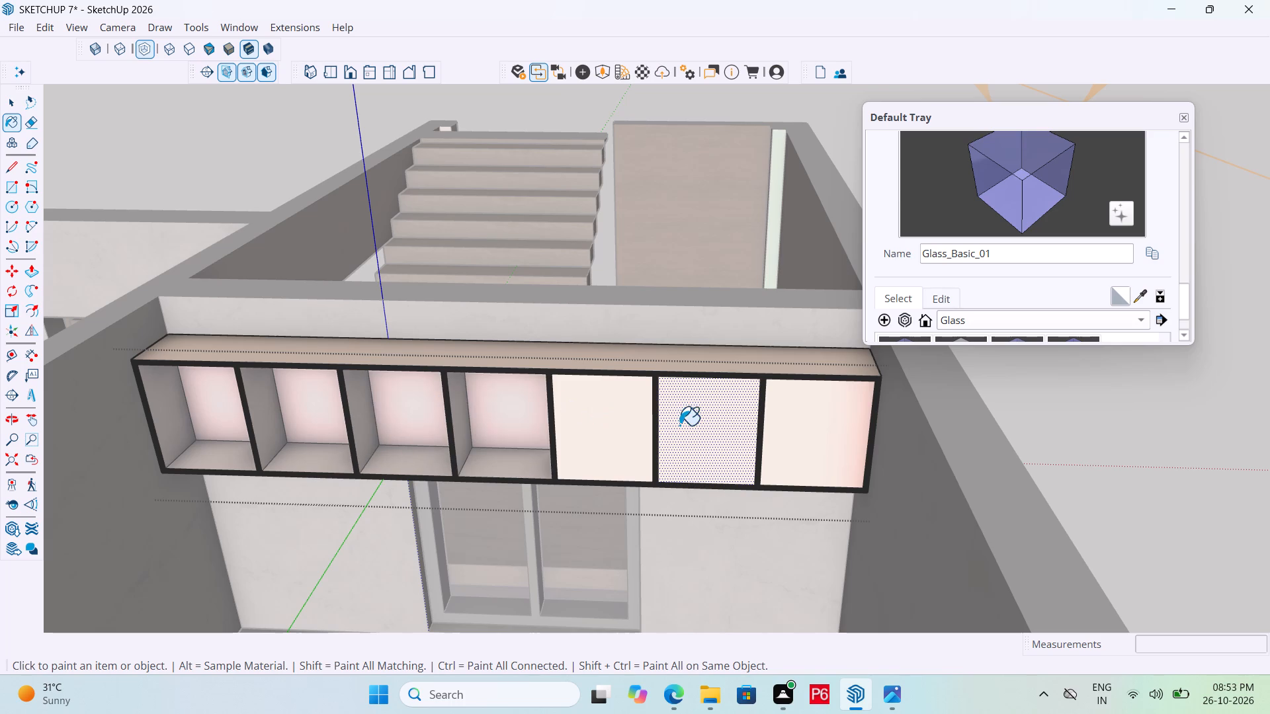
{"action": "left_click_drag", "start_coordinate": [679, 425], "coordinate": [691, 425]}
{"action": "left_click", "coordinate": [794, 424]}
{"action": "middle_click_drag", "start_coordinate": [704, 395], "coordinate": [661, 389]}
{"action": "key", "text": "space"}
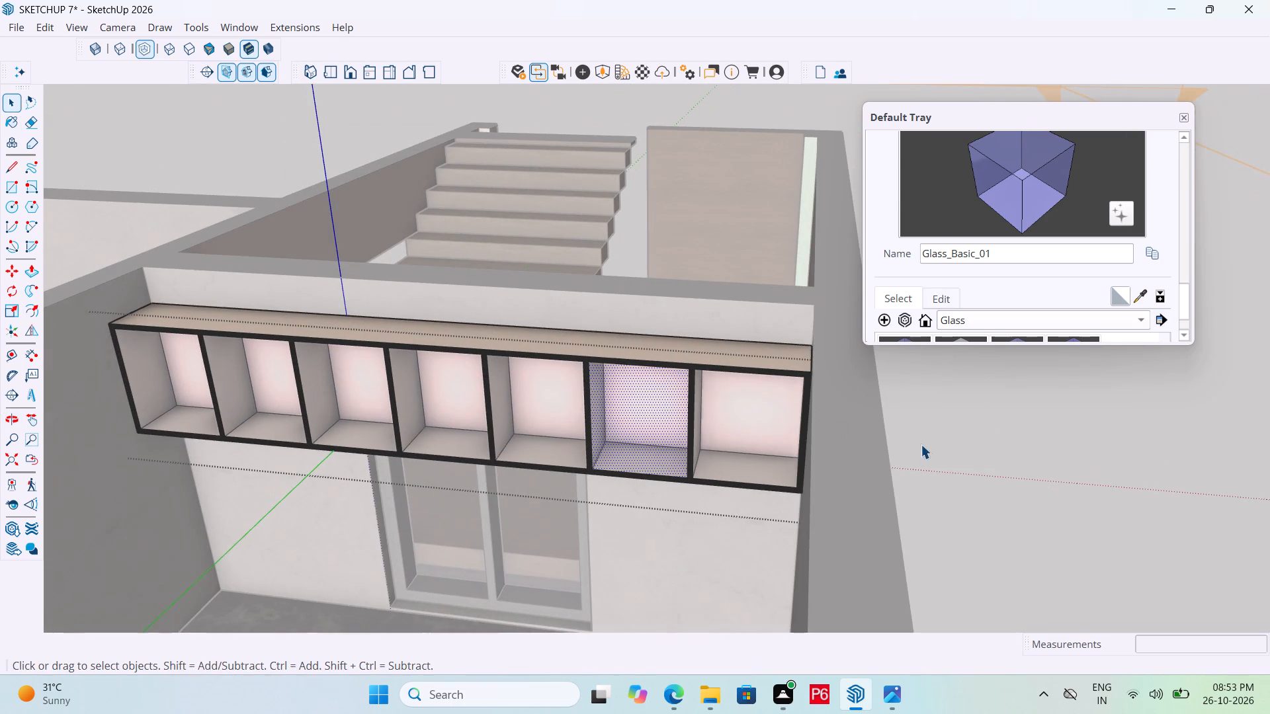
{"action": "left_click", "coordinate": [921, 444]}
Save the model with the glass front panels.
{"action": "middle_click_drag", "start_coordinate": [802, 449], "coordinate": [814, 450]}
{"action": "key", "text": "ctrl+s"}
{"action": "key", "text": "ctrl+s"}
{"action": "key", "text": "ctrl+s"}
{"action": "key", "text": "ctrl+s"}
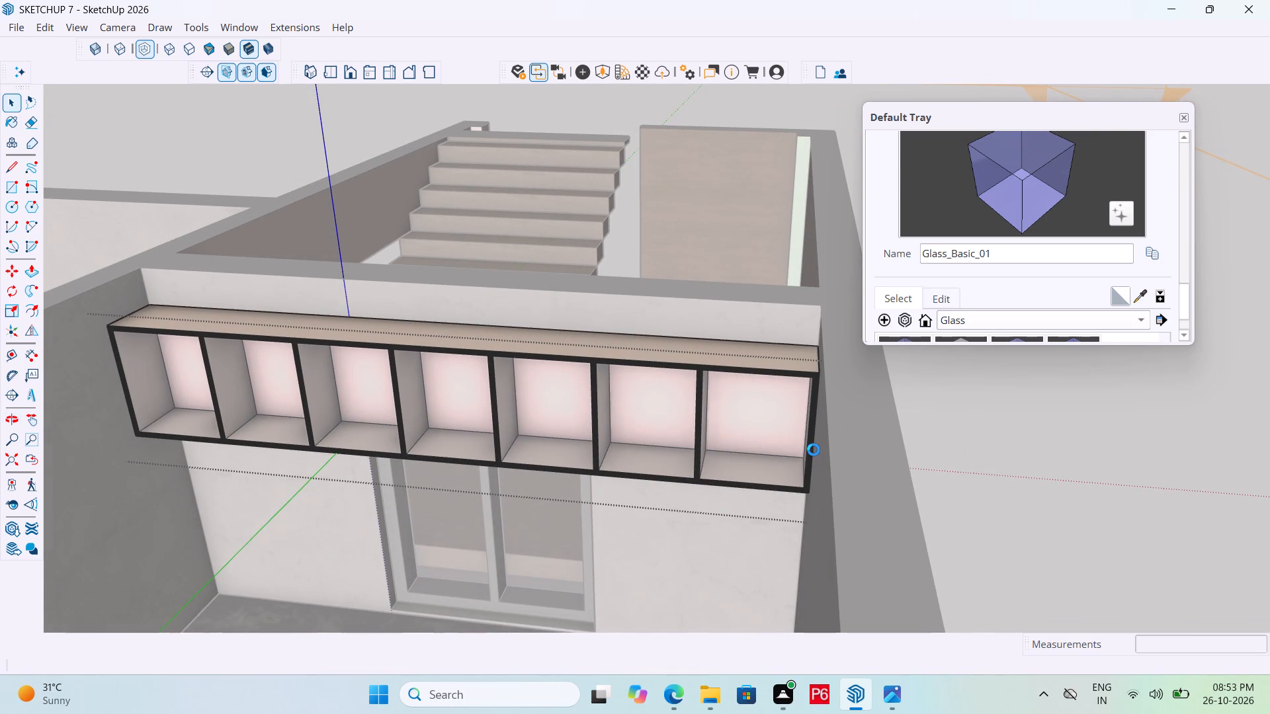
{"action": "key", "text": "ctrl+s"}
{"action": "key", "text": "ctrl+s"}
{"action": "key", "text": "ctrl+s"}
{"action": "key", "text": "ctrl+s"}
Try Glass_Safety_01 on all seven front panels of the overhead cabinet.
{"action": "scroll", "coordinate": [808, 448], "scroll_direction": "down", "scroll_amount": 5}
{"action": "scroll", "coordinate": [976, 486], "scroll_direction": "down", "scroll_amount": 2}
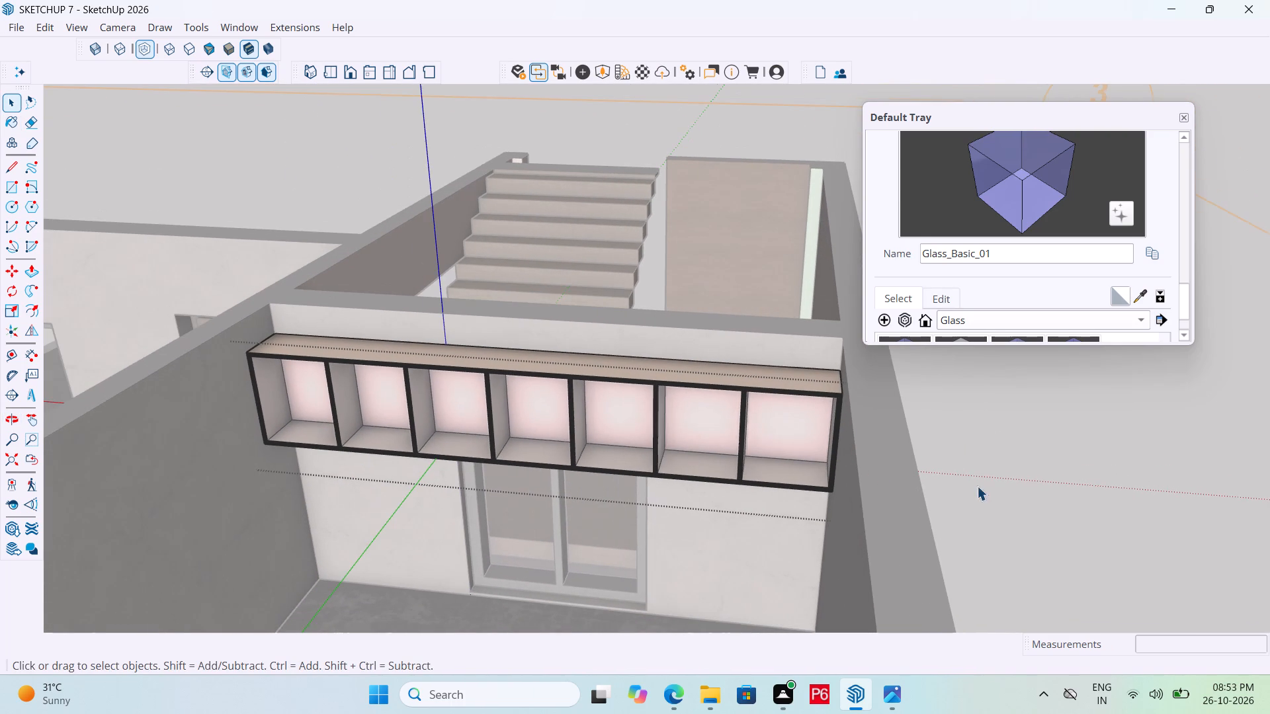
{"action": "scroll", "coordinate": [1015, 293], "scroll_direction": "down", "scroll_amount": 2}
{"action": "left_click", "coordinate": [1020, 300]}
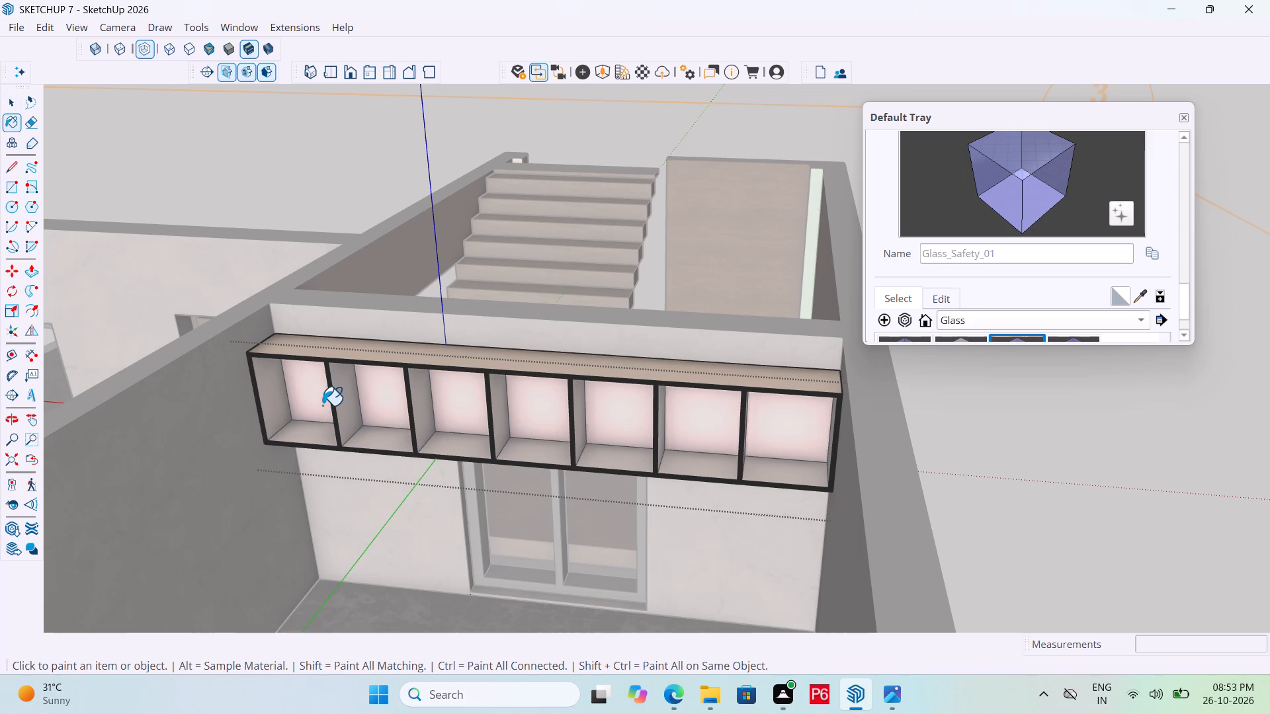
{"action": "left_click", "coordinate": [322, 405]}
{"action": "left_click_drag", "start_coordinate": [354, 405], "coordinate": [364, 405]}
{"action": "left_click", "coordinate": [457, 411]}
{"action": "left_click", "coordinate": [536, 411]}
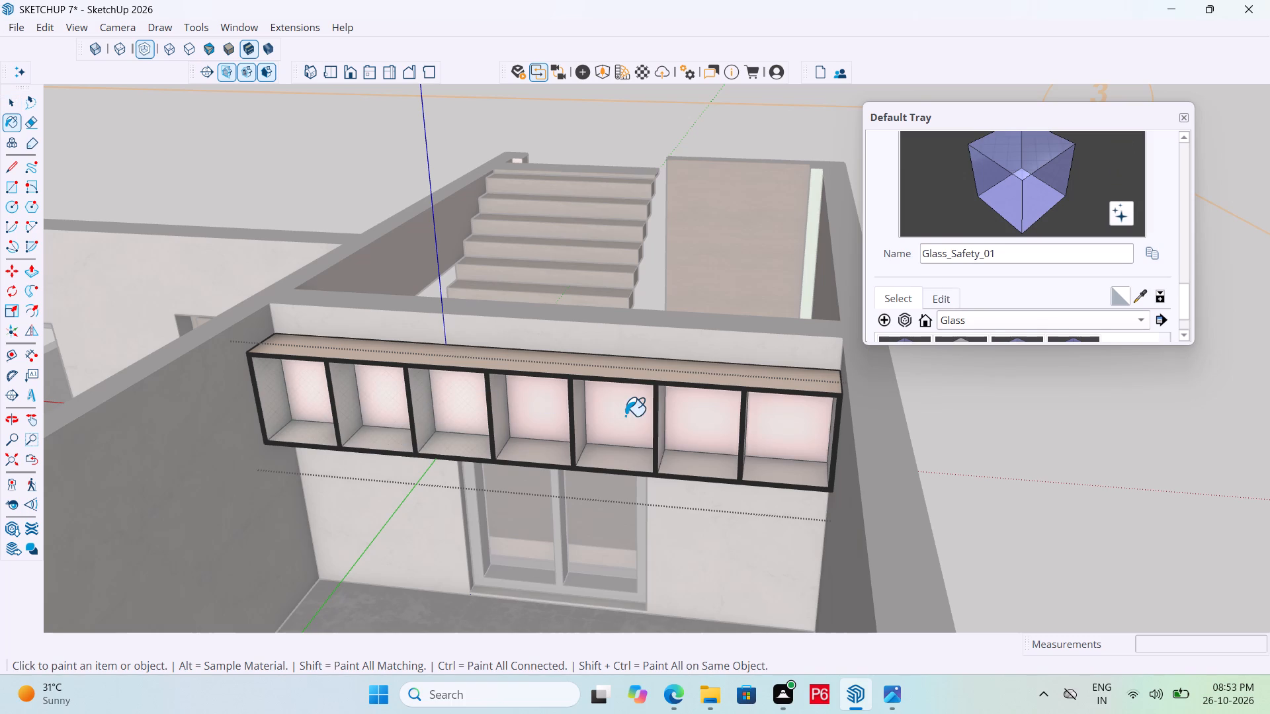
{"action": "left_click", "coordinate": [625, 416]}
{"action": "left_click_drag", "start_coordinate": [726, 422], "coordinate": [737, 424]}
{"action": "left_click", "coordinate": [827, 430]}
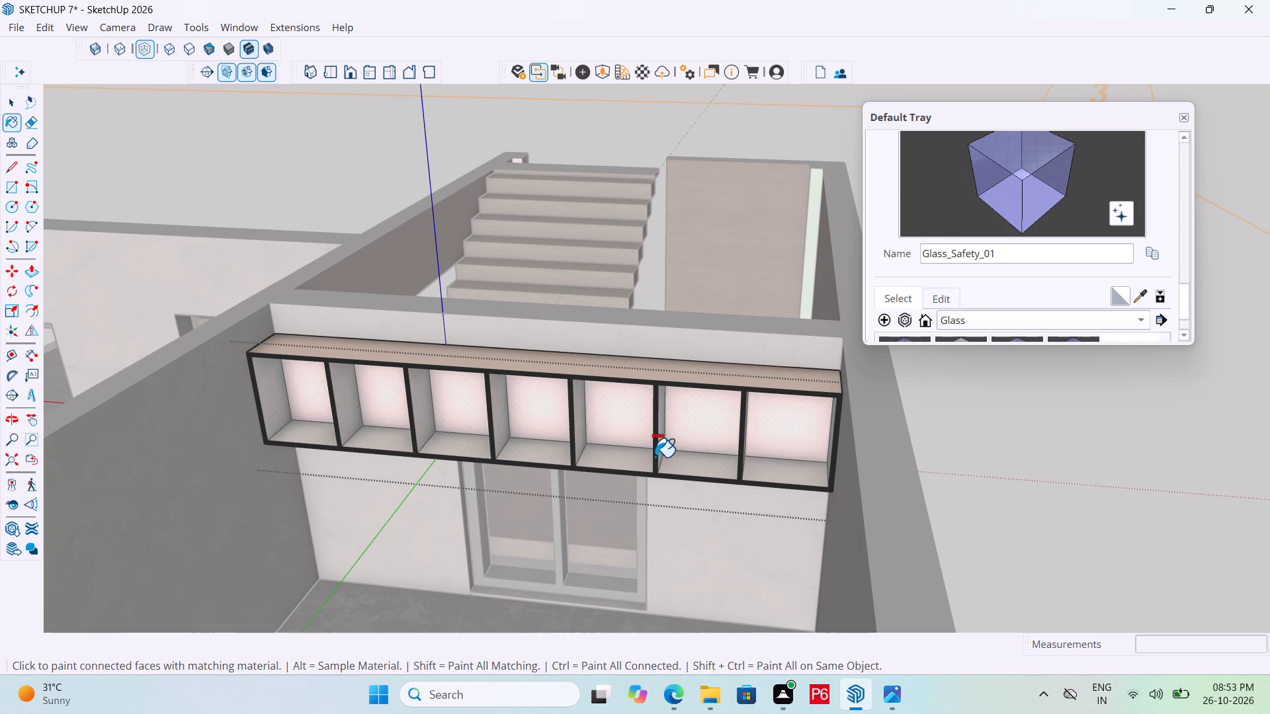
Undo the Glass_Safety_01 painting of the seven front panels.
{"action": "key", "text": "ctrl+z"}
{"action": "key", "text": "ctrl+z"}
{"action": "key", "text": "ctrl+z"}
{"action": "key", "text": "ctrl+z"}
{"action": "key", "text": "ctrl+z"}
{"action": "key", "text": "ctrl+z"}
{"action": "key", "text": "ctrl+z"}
Repaint all seven front panels of the overhead cabinet with Glass_Sky Reflection_01 from the Glass collection.
{"action": "scroll", "coordinate": [971, 328], "scroll_direction": "down", "scroll_amount": 2}
{"action": "left_click", "coordinate": [1069, 308]}
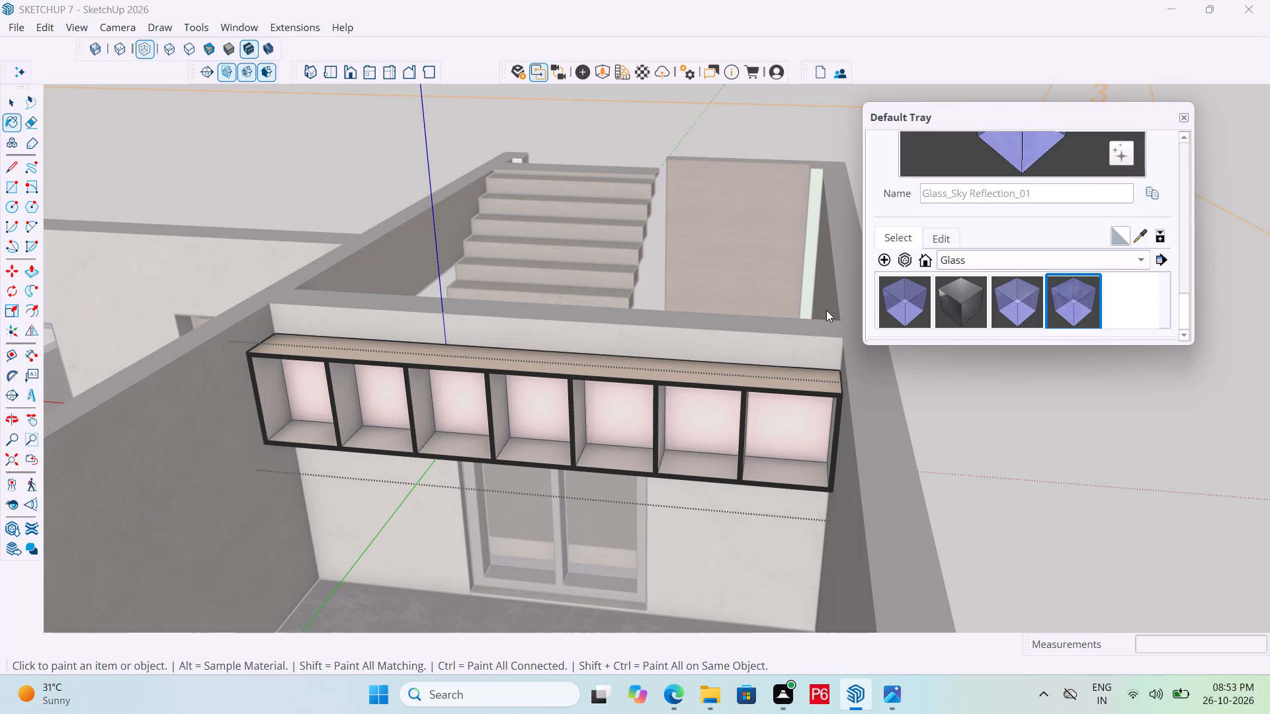
{"action": "double_click", "coordinate": [322, 400]}
{"action": "left_click", "coordinate": [355, 399]}
{"action": "left_click", "coordinate": [452, 399]}
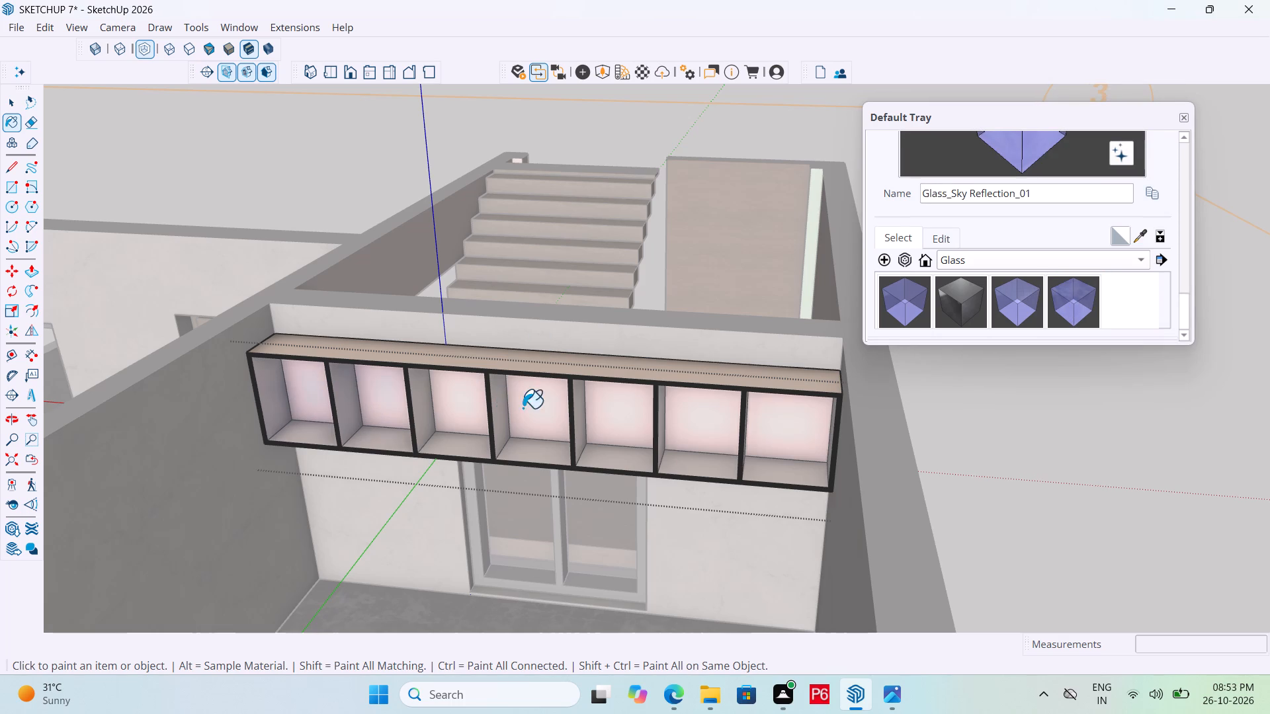
{"action": "left_click_drag", "start_coordinate": [523, 408], "coordinate": [531, 408]}
{"action": "left_click", "coordinate": [615, 419]}
{"action": "left_click_drag", "start_coordinate": [698, 425], "coordinate": [710, 425]}
{"action": "left_click", "coordinate": [768, 426]}
{"action": "middle_click_drag", "start_coordinate": [649, 424], "coordinate": [851, 427]}
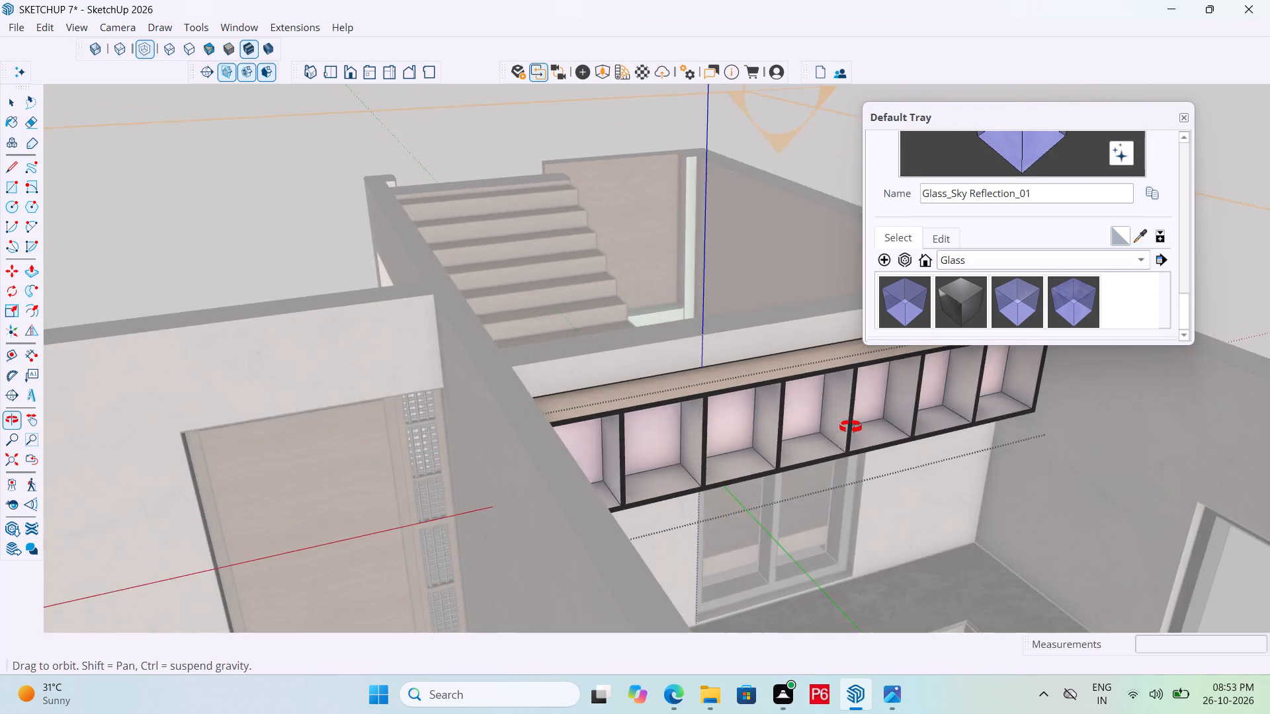
{"action": "middle_click_drag", "start_coordinate": [851, 427], "coordinate": [711, 433]}
Draw a narrow upright handle rectangle on the first compartment's glass panel, near the divider to the second compartment.
{"action": "scroll", "coordinate": [289, 461], "scroll_direction": "up", "scroll_amount": 11}
{"action": "middle_click_drag", "start_coordinate": [394, 448], "coordinate": [365, 433]}
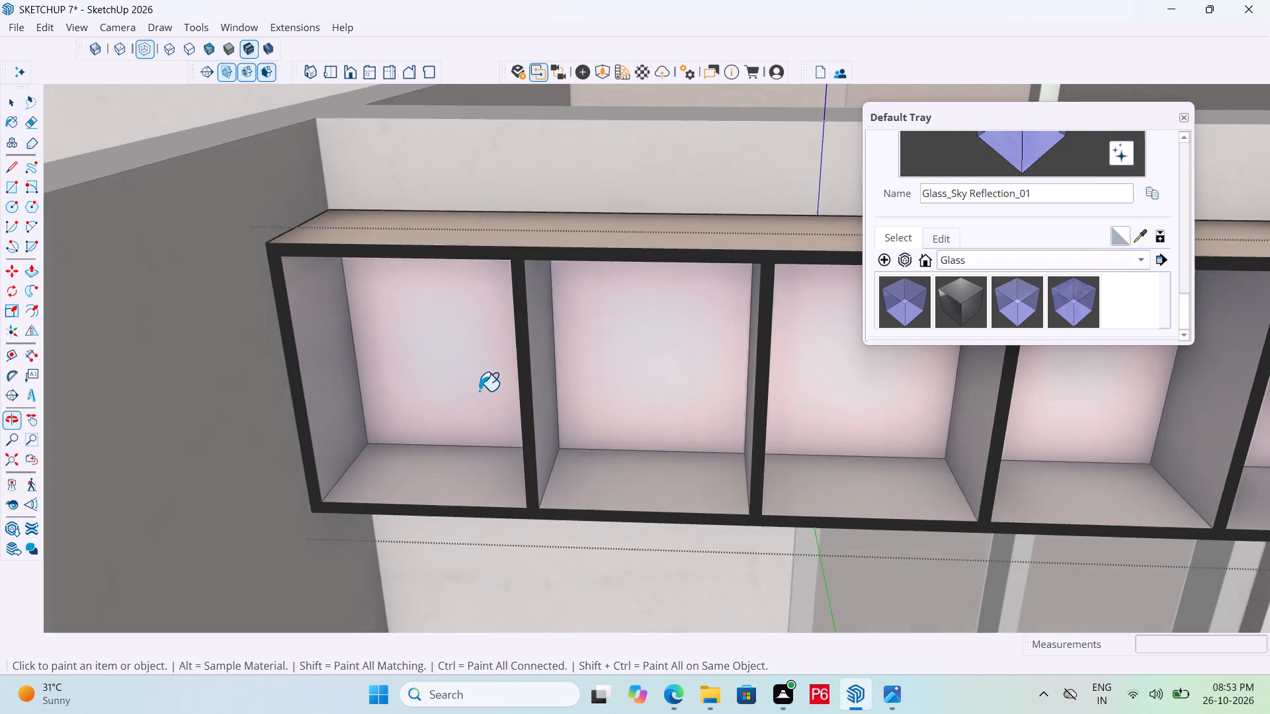
{"action": "scroll", "coordinate": [480, 387], "scroll_direction": "up", "scroll_amount": 4}
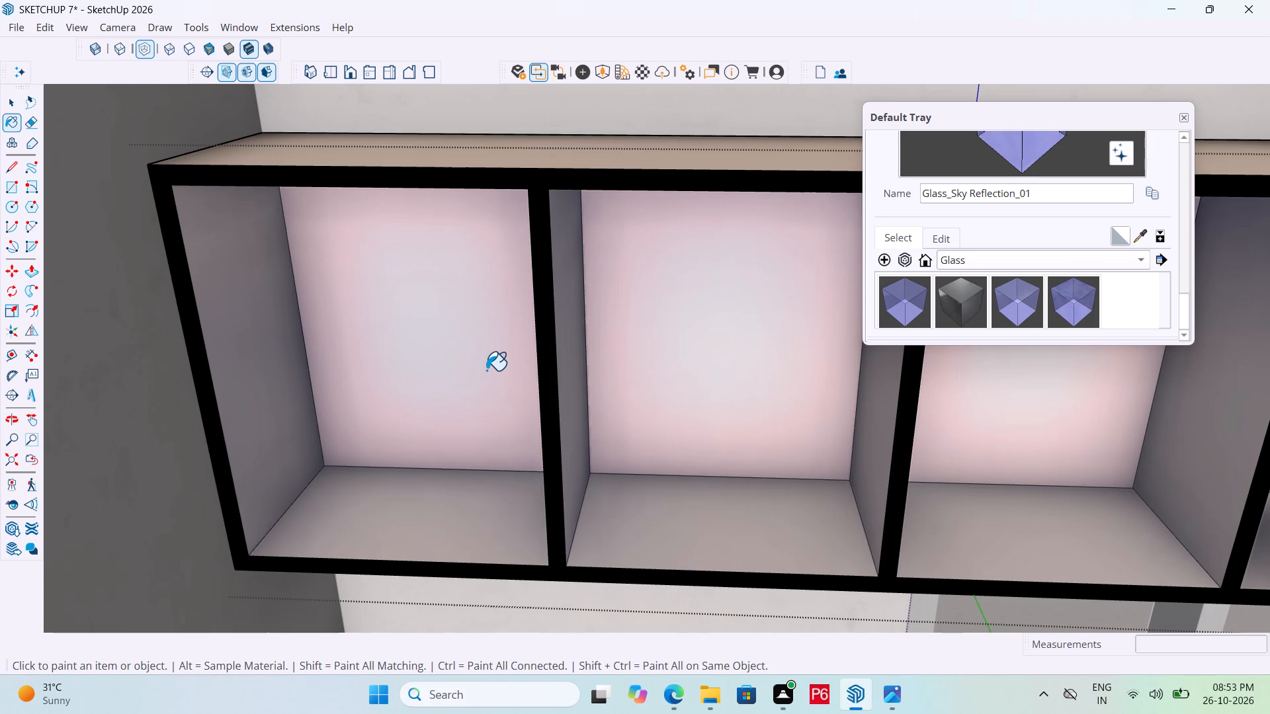
{"action": "key", "text": "r"}
{"action": "scroll", "coordinate": [440, 352], "scroll_direction": "down", "scroll_amount": 3}
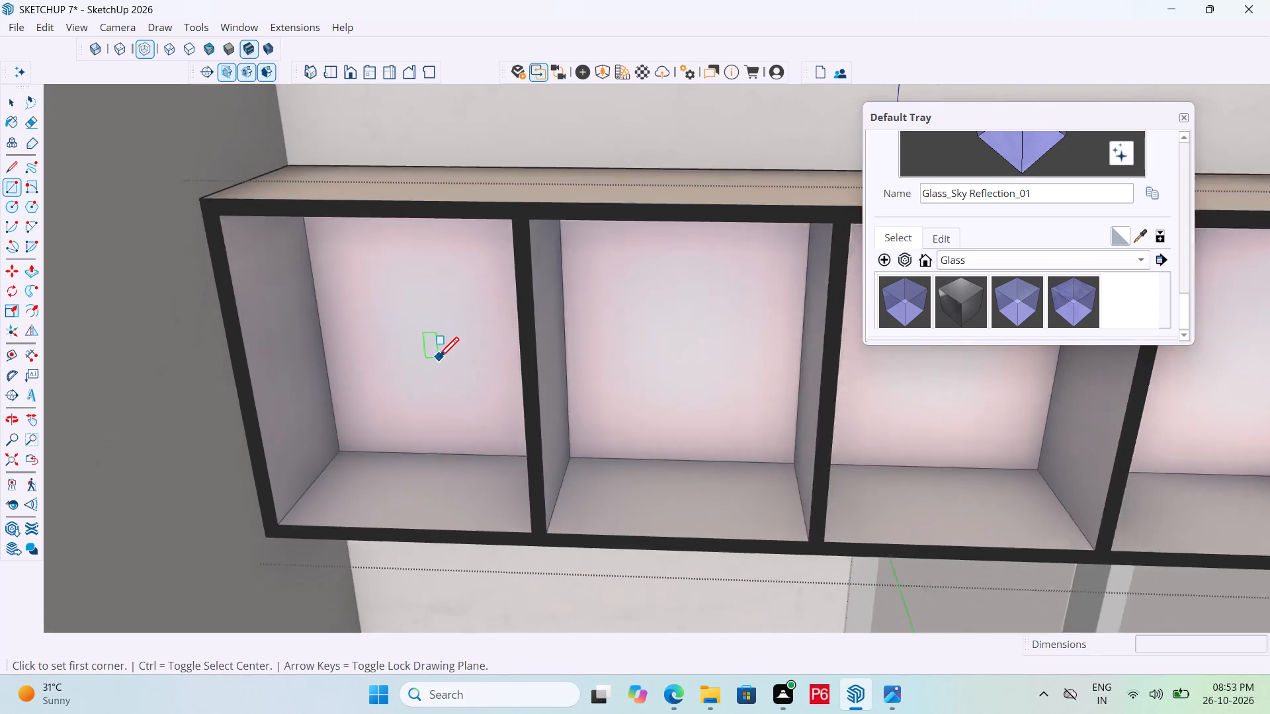
{"action": "scroll", "coordinate": [439, 360], "scroll_direction": "down", "scroll_amount": 2}
{"action": "middle_click_drag", "start_coordinate": [503, 357], "coordinate": [482, 390]}
{"action": "scroll", "coordinate": [367, 399], "scroll_direction": "down", "scroll_amount": 5}
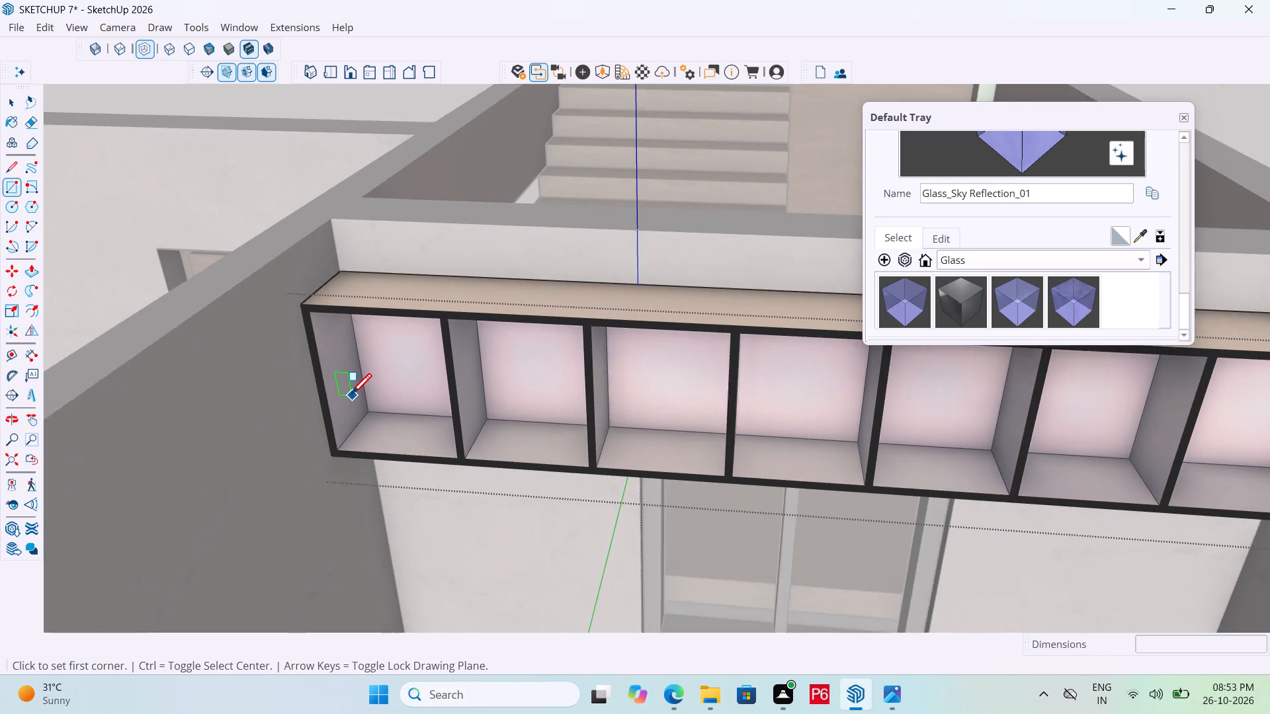
{"action": "scroll", "coordinate": [351, 396], "scroll_direction": "down", "scroll_amount": 6}
{"action": "middle_click_drag", "start_coordinate": [364, 397], "coordinate": [442, 407]}
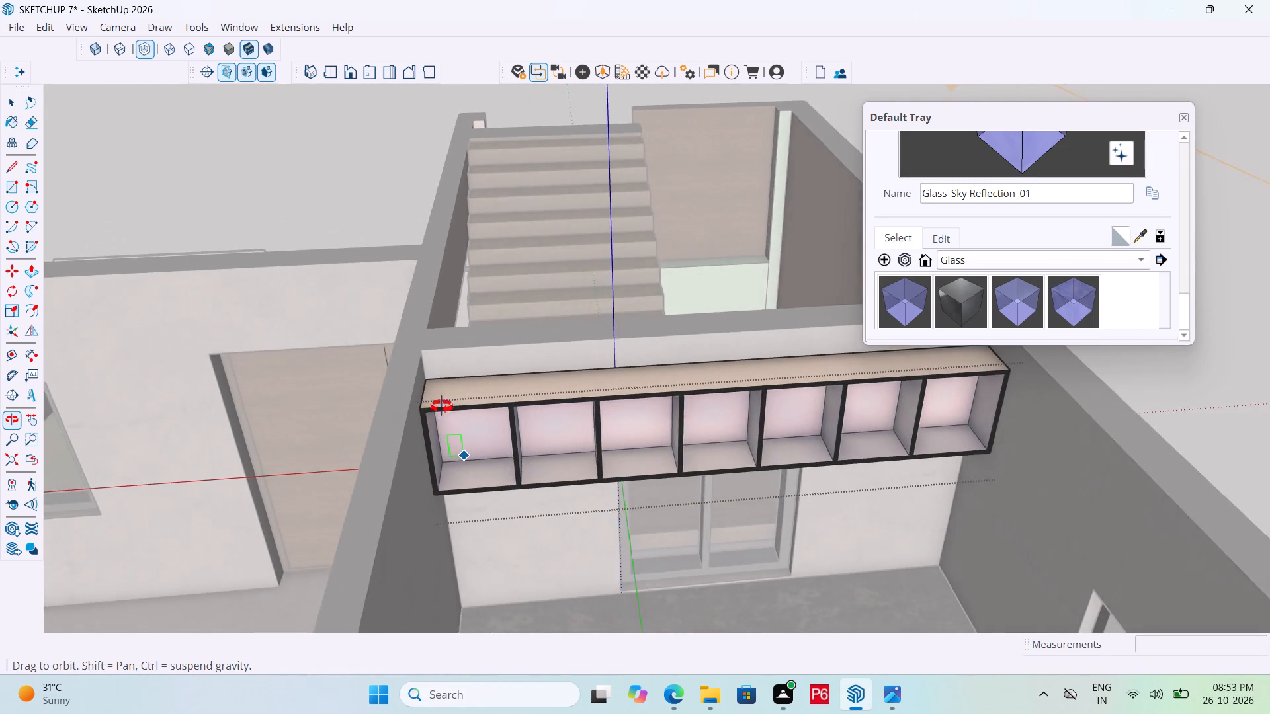
{"action": "middle_click_drag", "start_coordinate": [442, 407], "coordinate": [410, 381]}
{"action": "scroll", "coordinate": [413, 382], "scroll_direction": "up", "scroll_amount": 11}
{"action": "middle_click_drag", "start_coordinate": [450, 383], "coordinate": [390, 371]}
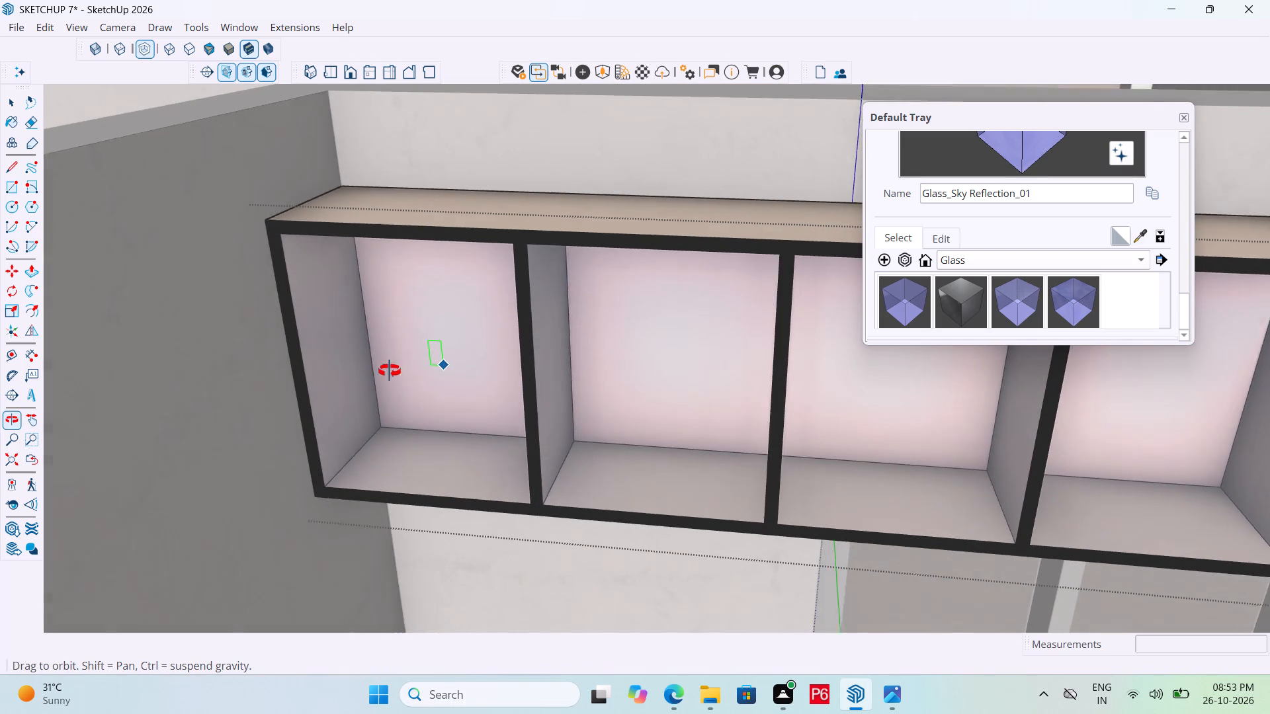
{"action": "middle_click_drag", "start_coordinate": [390, 371], "coordinate": [373, 366]}
{"action": "scroll", "coordinate": [507, 327], "scroll_direction": "up", "scroll_amount": 4}
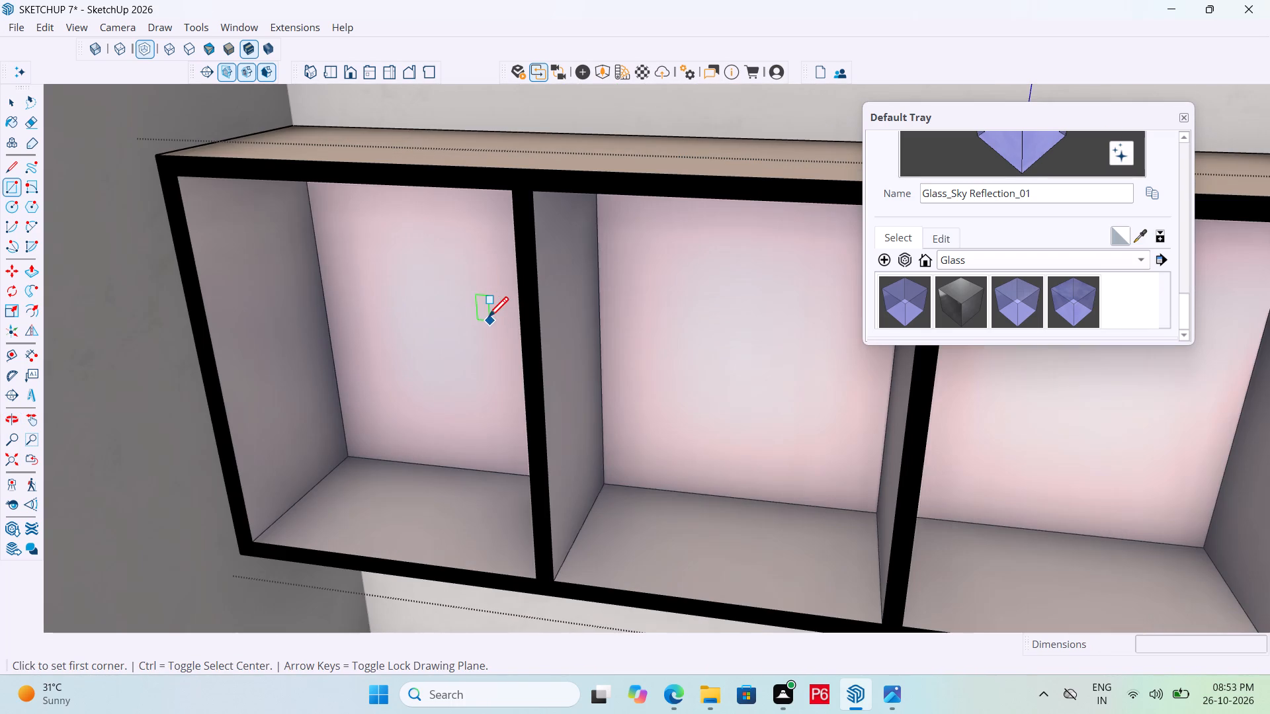
{"action": "left_click", "coordinate": [471, 323]}
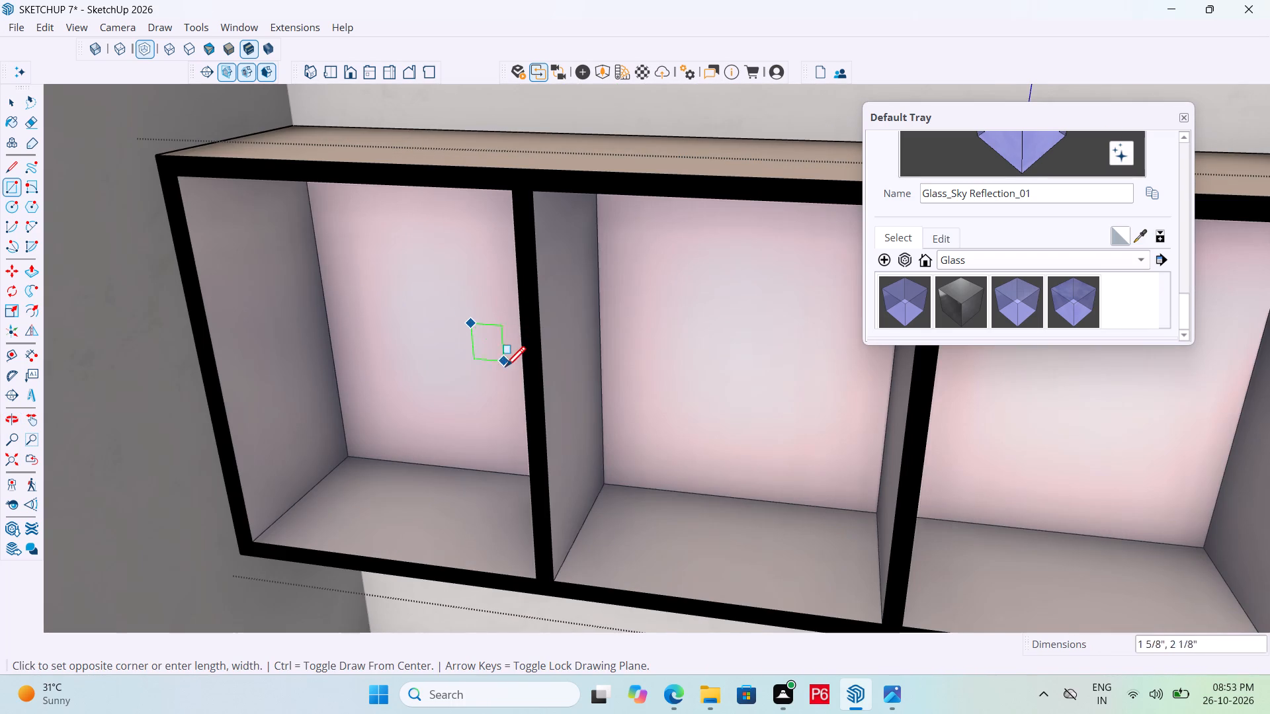
{"action": "left_click", "coordinate": [491, 398]}
Group the handle rectangle's face together with its edges.
{"action": "key", "text": "space"}
{"action": "double_click", "coordinate": [481, 366]}
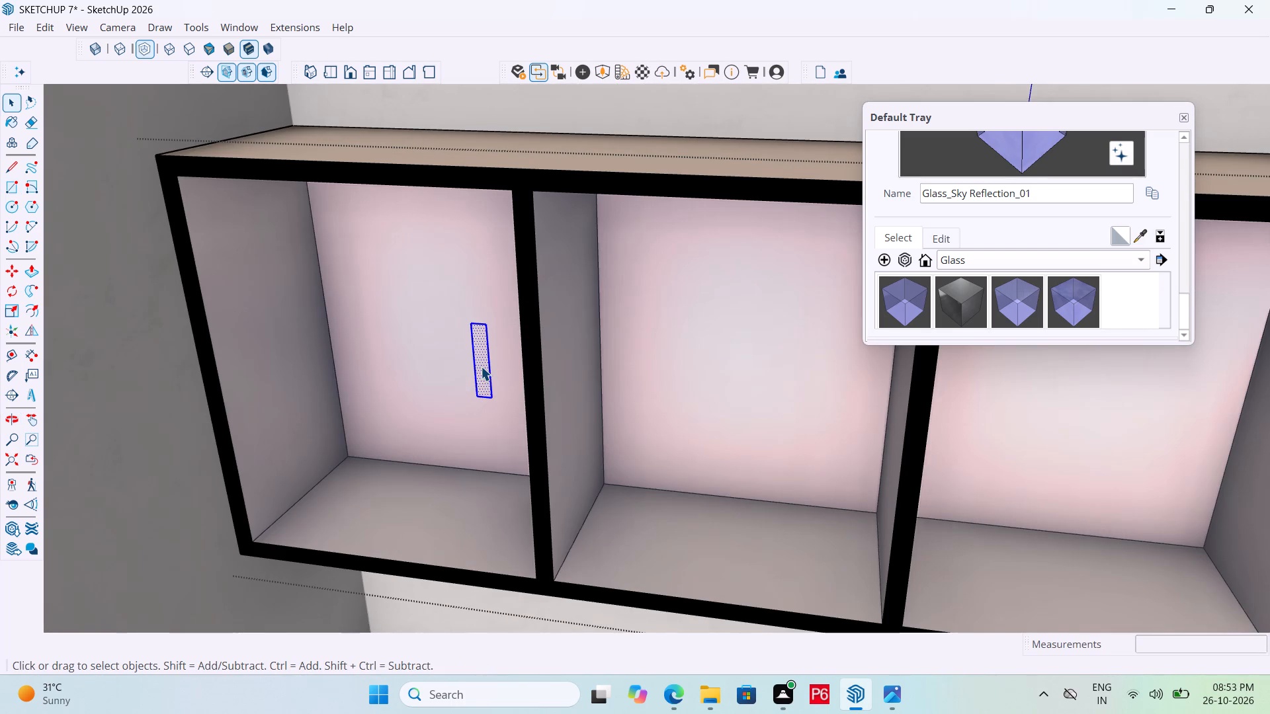
{"action": "right_click", "coordinate": [481, 366]}
{"action": "left_click", "coordinate": [530, 524]}
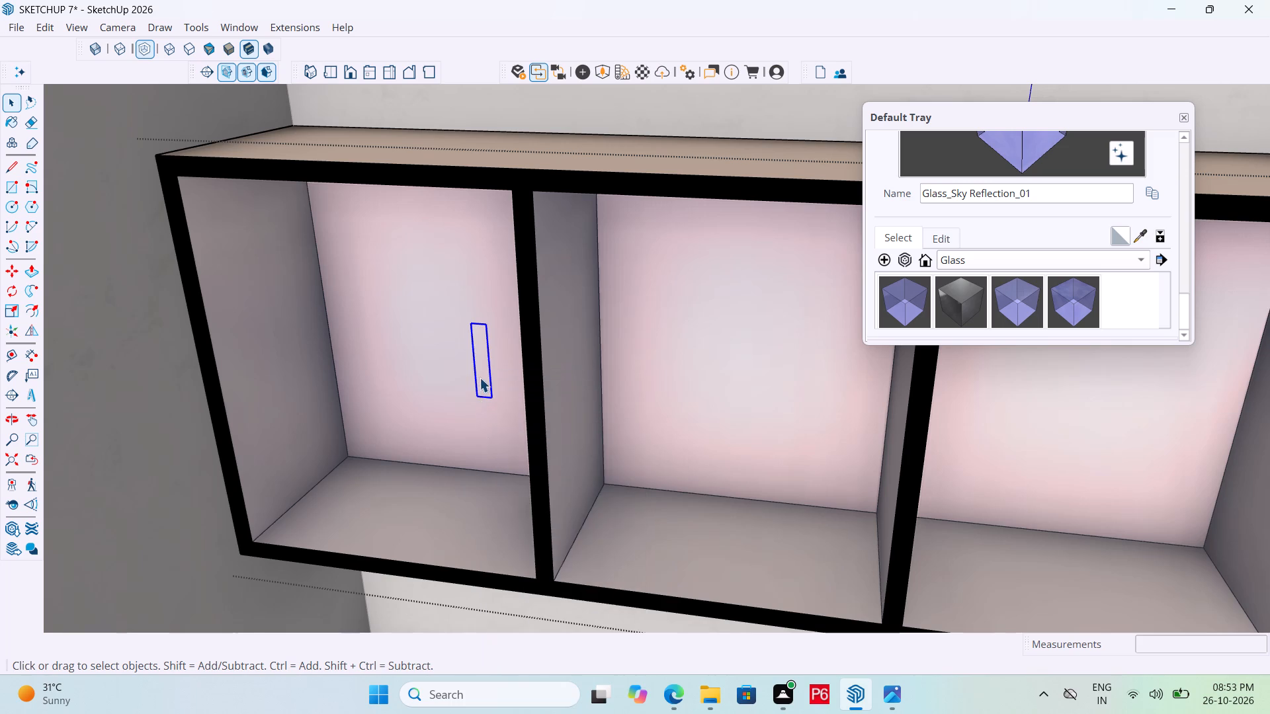
Open the handle group and paint its face with Metal_06_1K1 from the Metal collection.
{"action": "double_click", "coordinate": [480, 377]}
{"action": "left_click", "coordinate": [482, 370]}
{"action": "left_click", "coordinate": [975, 258]}
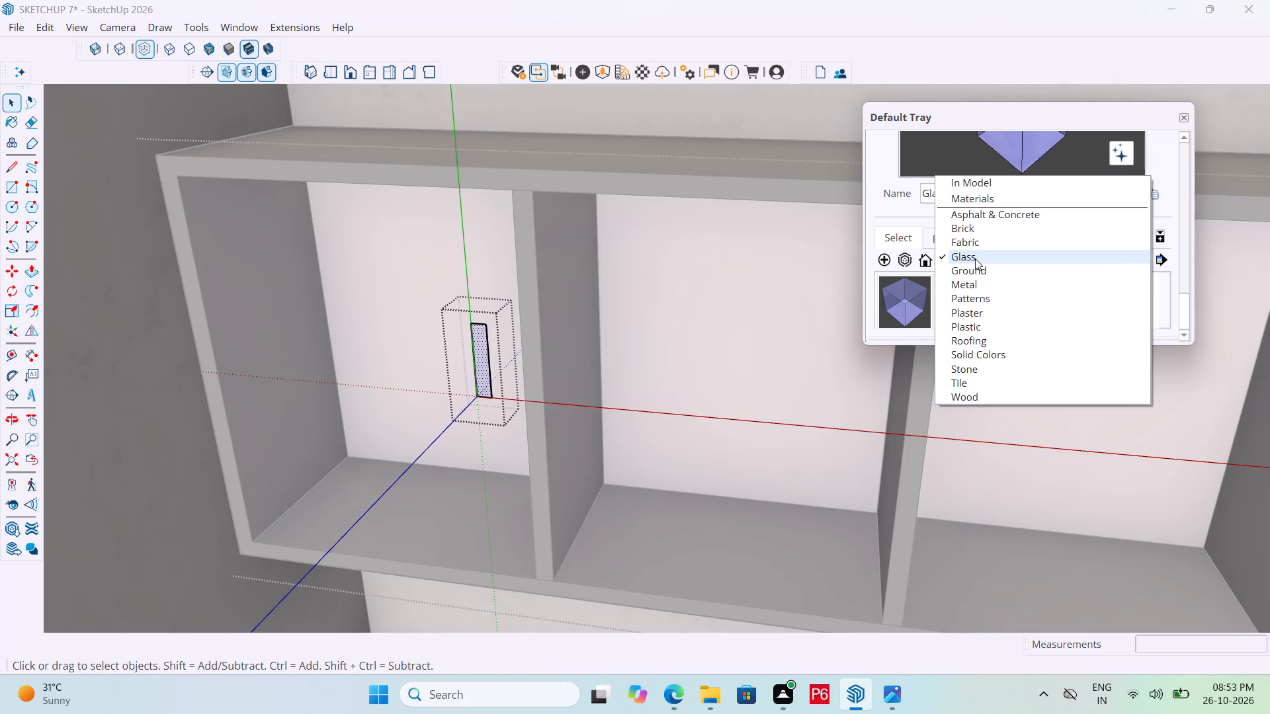
{"action": "left_click", "coordinate": [992, 284]}
{"action": "left_click_drag", "start_coordinate": [925, 307], "coordinate": [917, 306]}
{"action": "left_click", "coordinate": [903, 303]}
{"action": "left_click", "coordinate": [487, 356]}
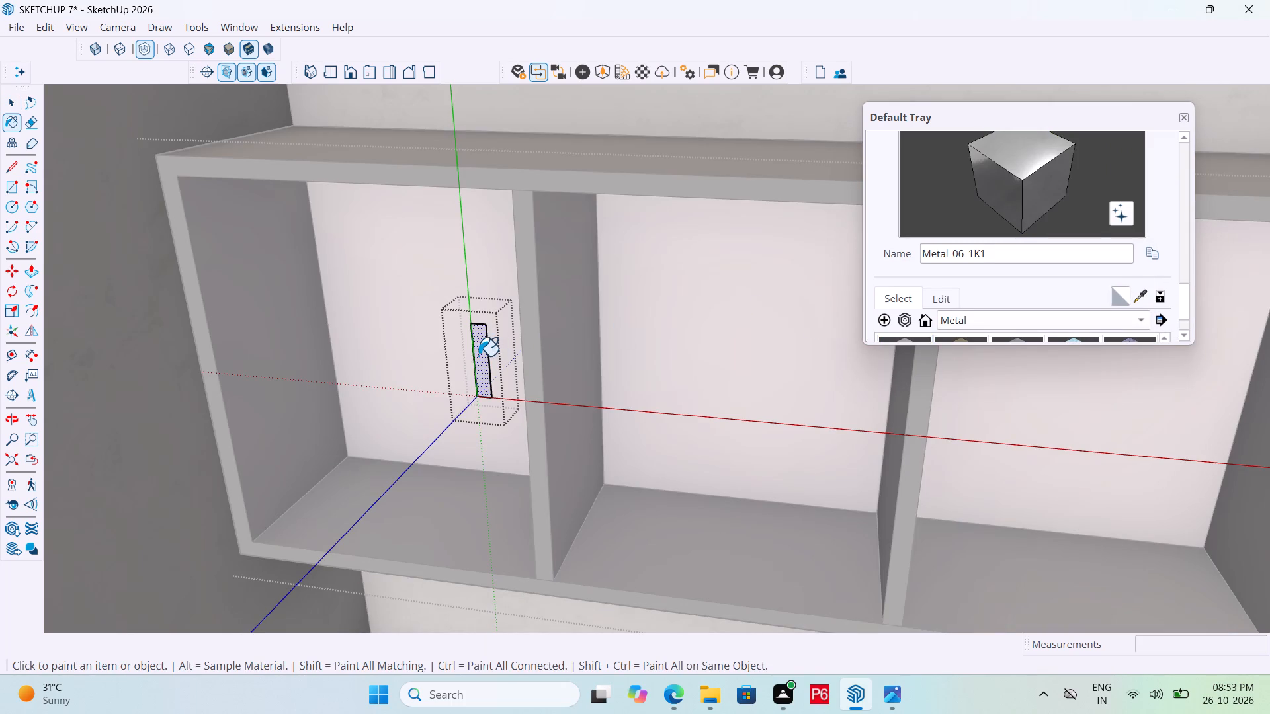
Push/Pull the handle's face 0.4" out from the glass panel, adjust its depth slightly by eye and close the group.
{"action": "scroll", "coordinate": [423, 366], "scroll_direction": "down", "scroll_amount": 3}
{"action": "key", "text": "p"}
{"action": "scroll", "coordinate": [458, 366], "scroll_direction": "up", "scroll_amount": 9}
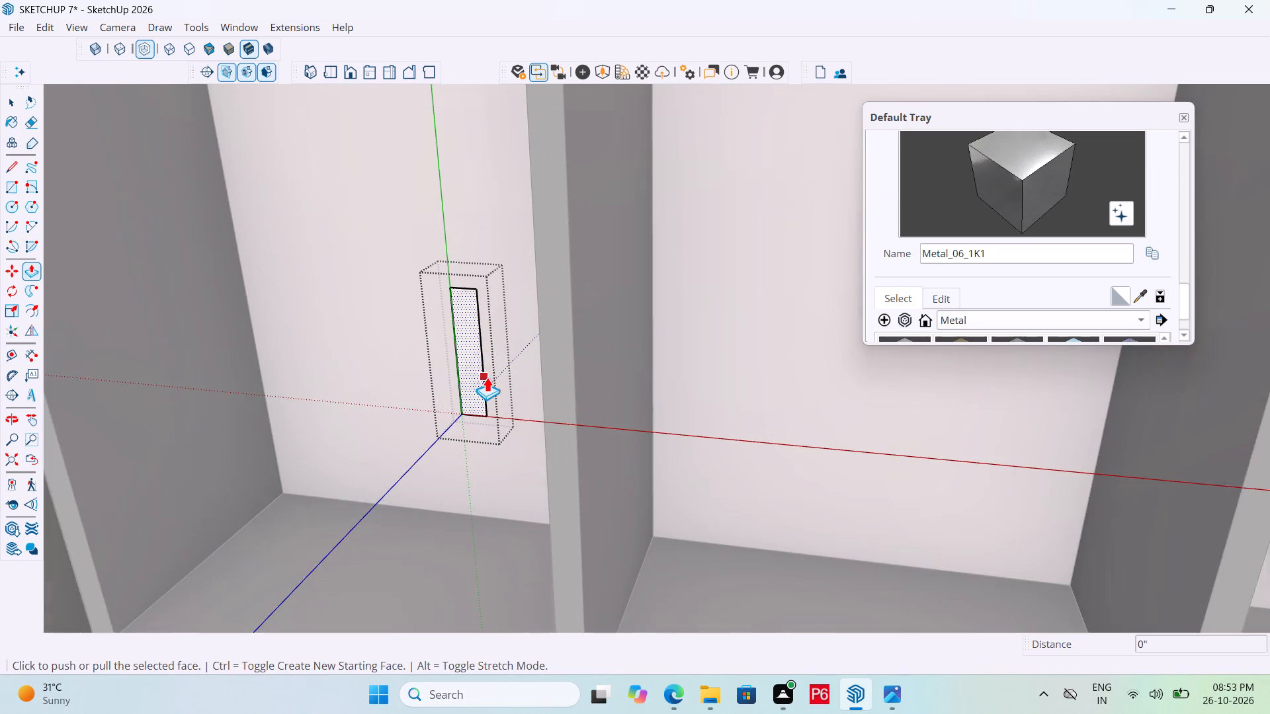
{"action": "left_click", "coordinate": [474, 391]}
{"action": "middle_click_drag", "start_coordinate": [472, 397], "coordinate": [468, 400]}
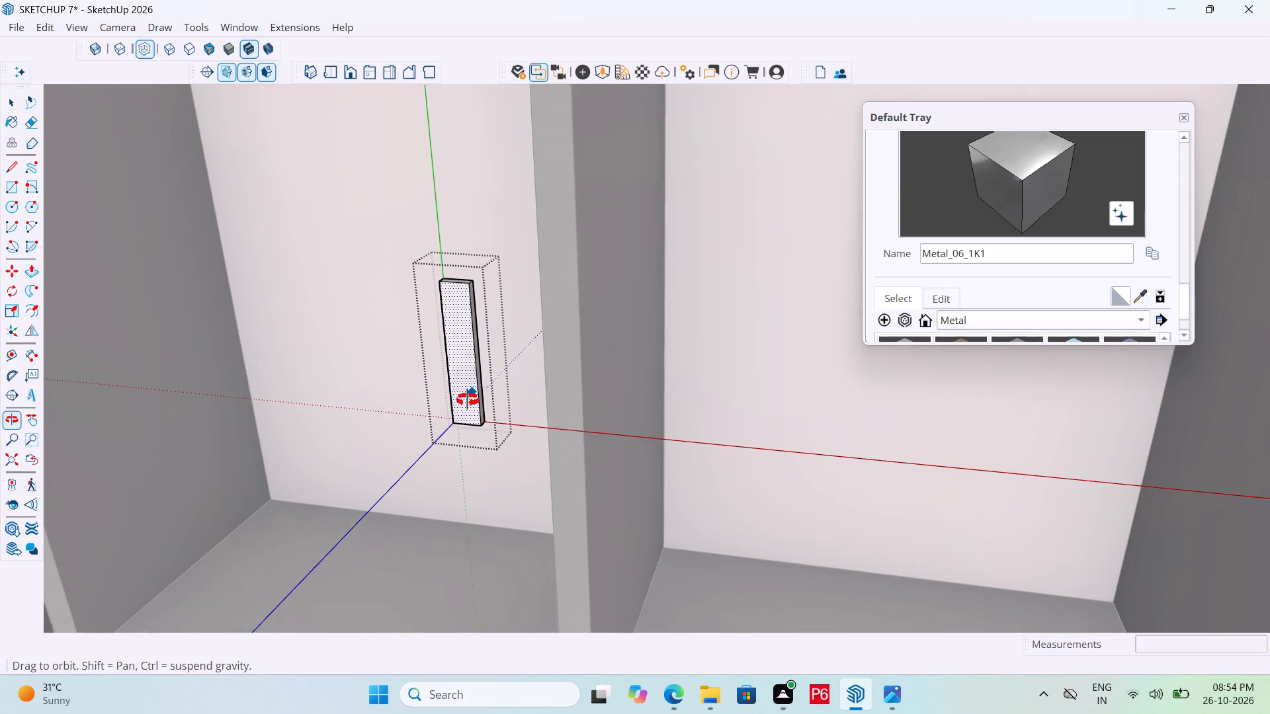
{"action": "middle_click_drag", "start_coordinate": [468, 400], "coordinate": [412, 405]}
{"action": "type", "text": "0.4\""}
{"action": "key", "text": "Return"}
{"action": "left_click", "coordinate": [364, 403]}
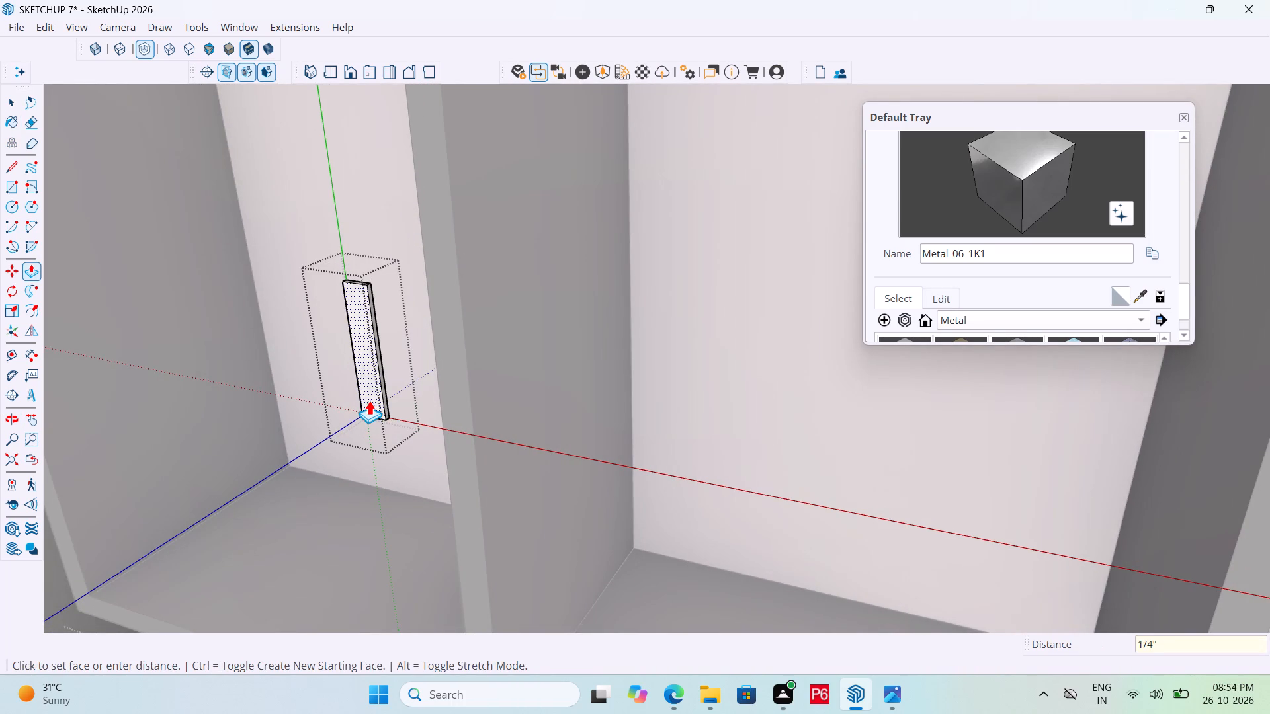
{"action": "left_click", "coordinate": [369, 401]}
{"action": "key", "text": "space"}
{"action": "scroll", "coordinate": [434, 395], "scroll_direction": "down", "scroll_amount": 2}
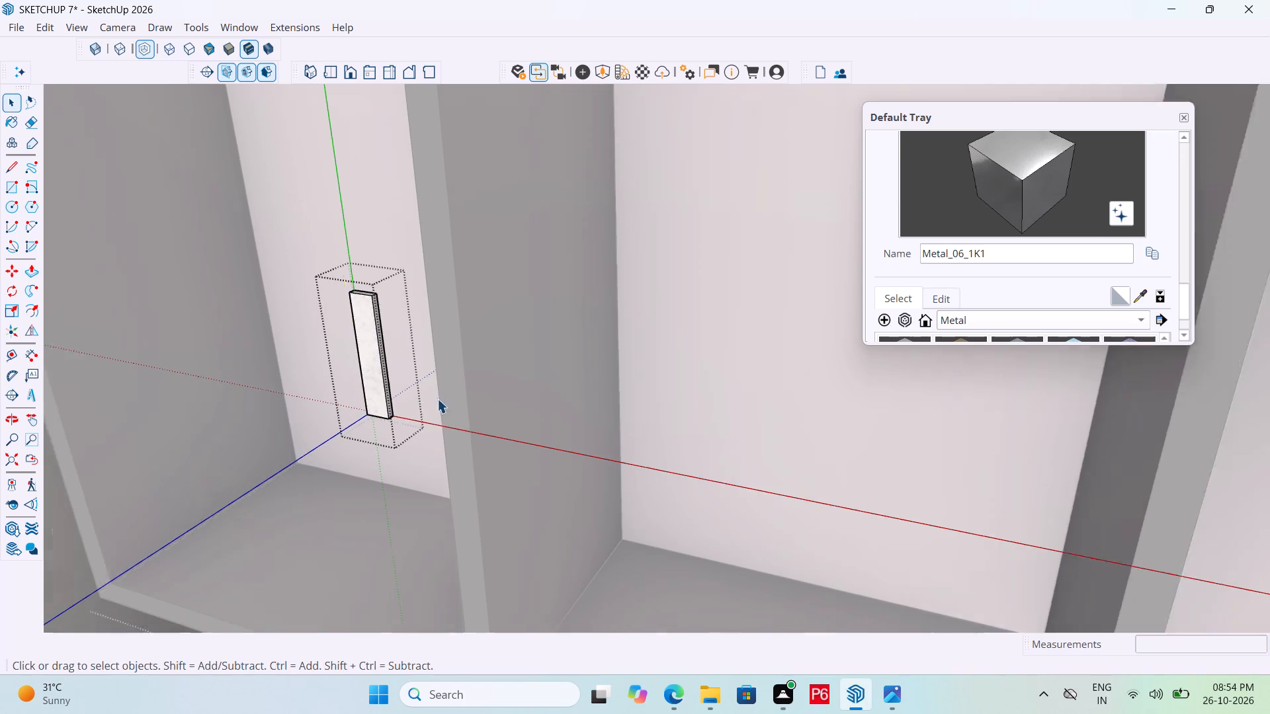
{"action": "scroll", "coordinate": [437, 399], "scroll_direction": "down", "scroll_amount": 9}
{"action": "left_click", "coordinate": [566, 227]}
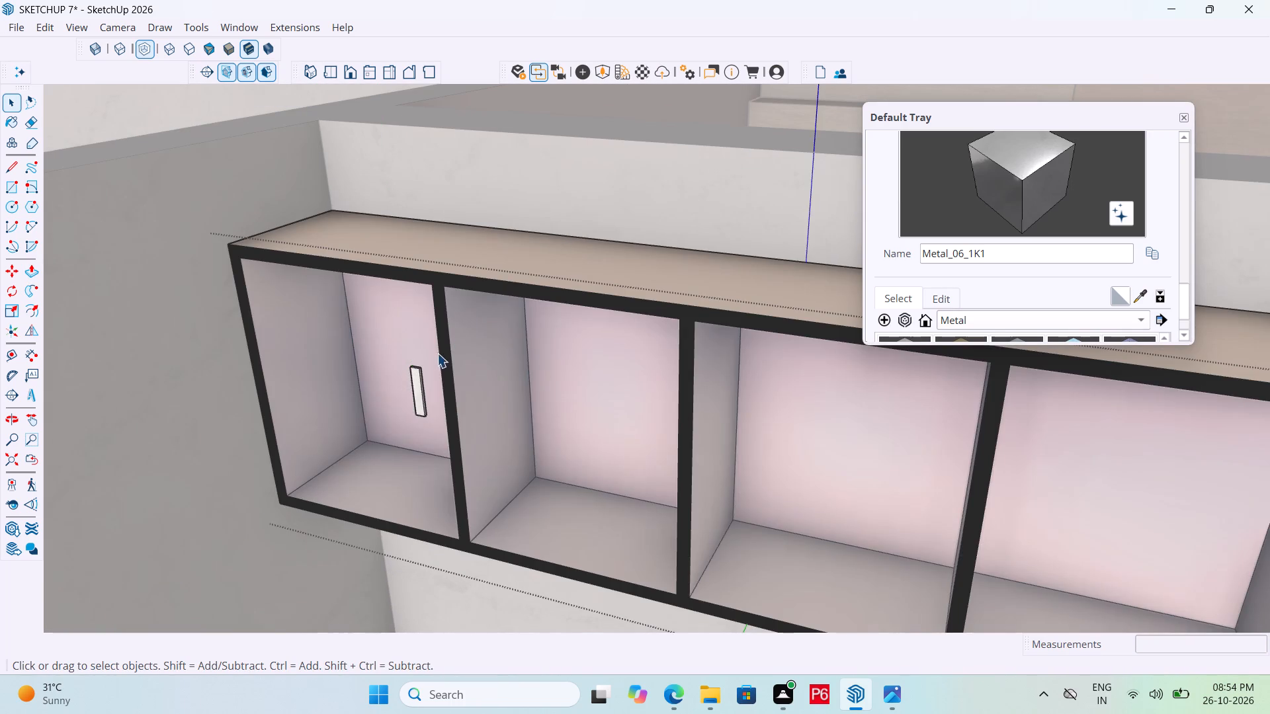
Copy the handle about 5 5/16" across the divider into the second compartment, level with the original.
{"action": "middle_click_drag", "start_coordinate": [439, 356], "coordinate": [456, 368]}
{"action": "scroll", "coordinate": [449, 452], "scroll_direction": "up", "scroll_amount": 5}
{"action": "left_click", "coordinate": [425, 410]}
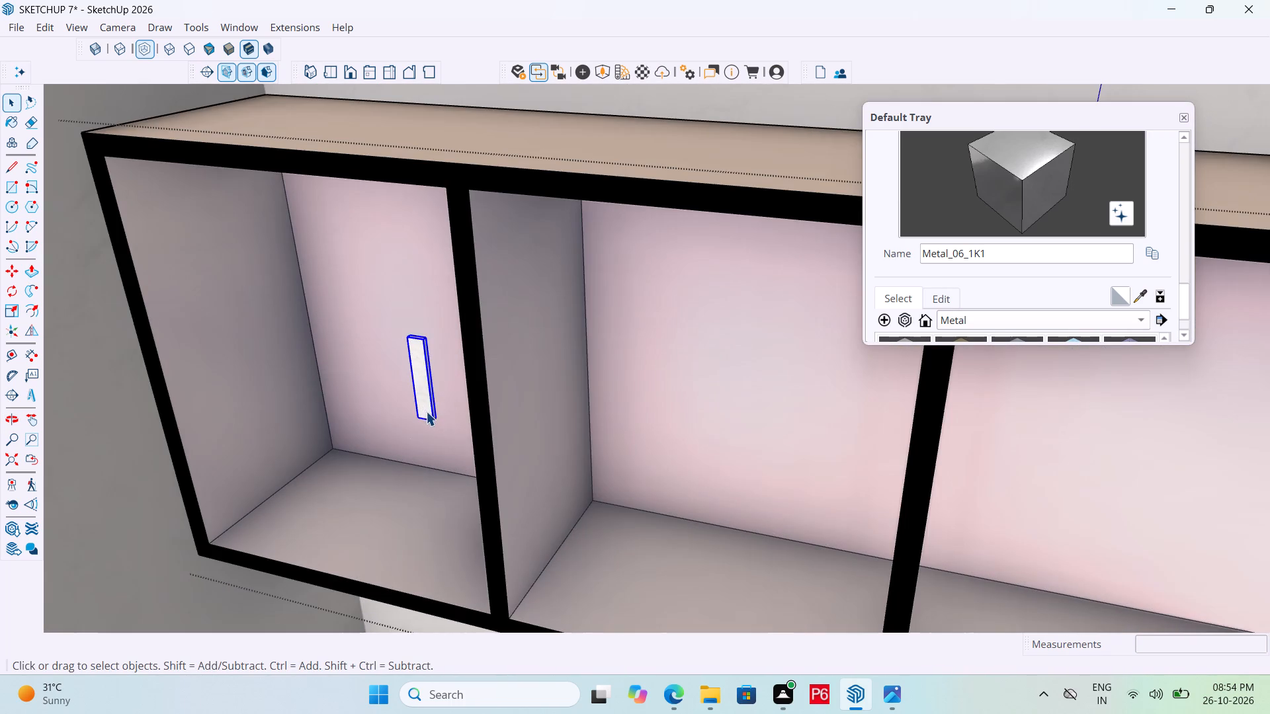
{"action": "scroll", "coordinate": [441, 413], "scroll_direction": "up", "scroll_amount": 10}
{"action": "key", "text": "m"}
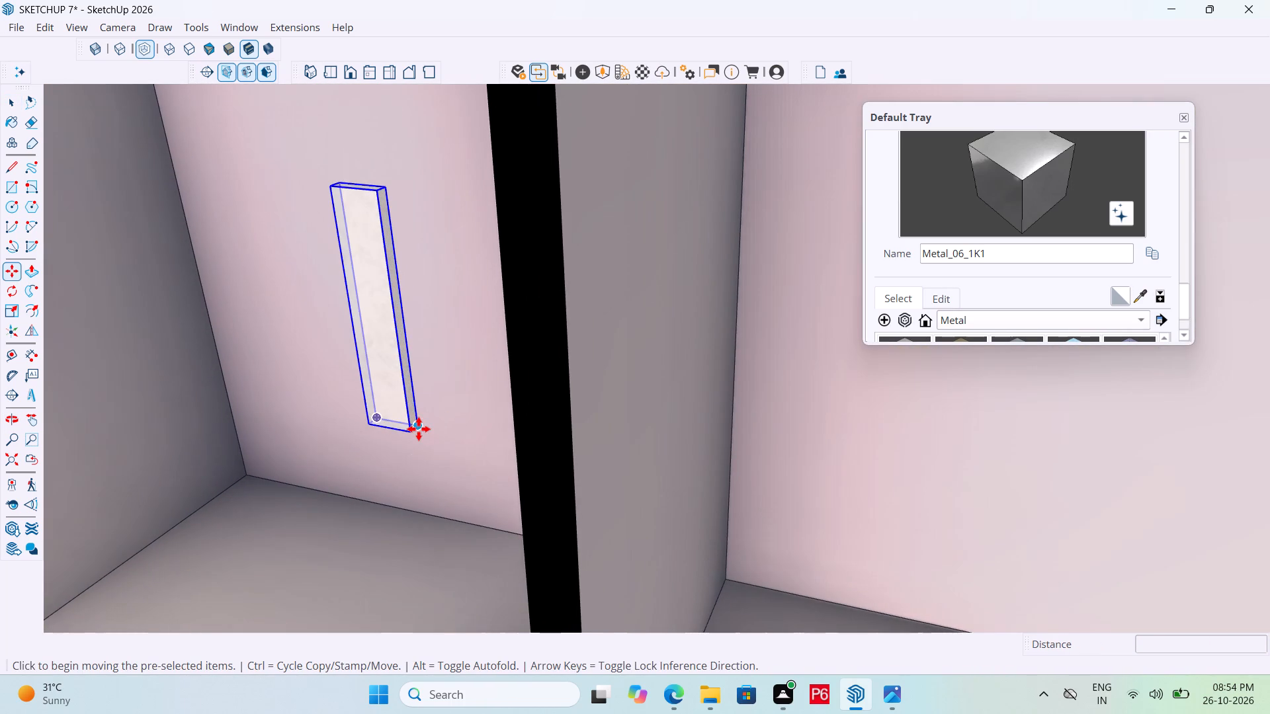
{"action": "left_click", "coordinate": [423, 427]}
{"action": "scroll", "coordinate": [446, 416], "scroll_direction": "down", "scroll_amount": 11}
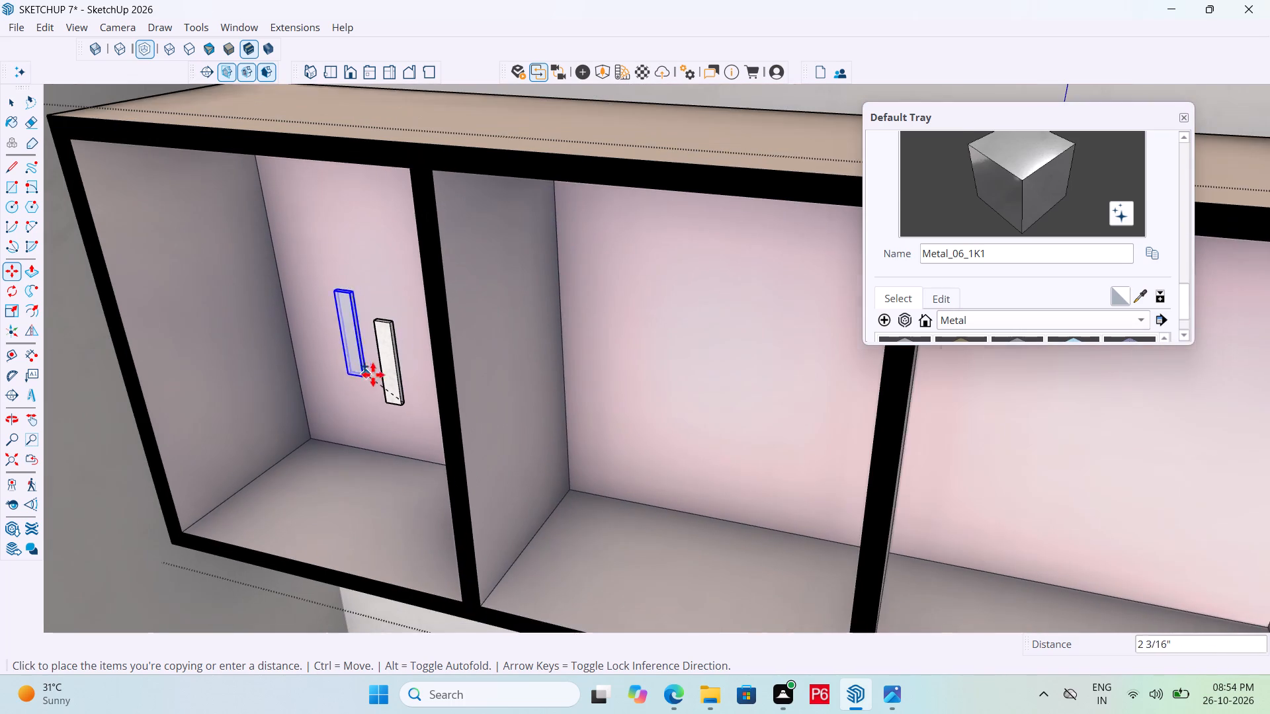
{"action": "middle_click_drag", "start_coordinate": [507, 419], "coordinate": [486, 420]}
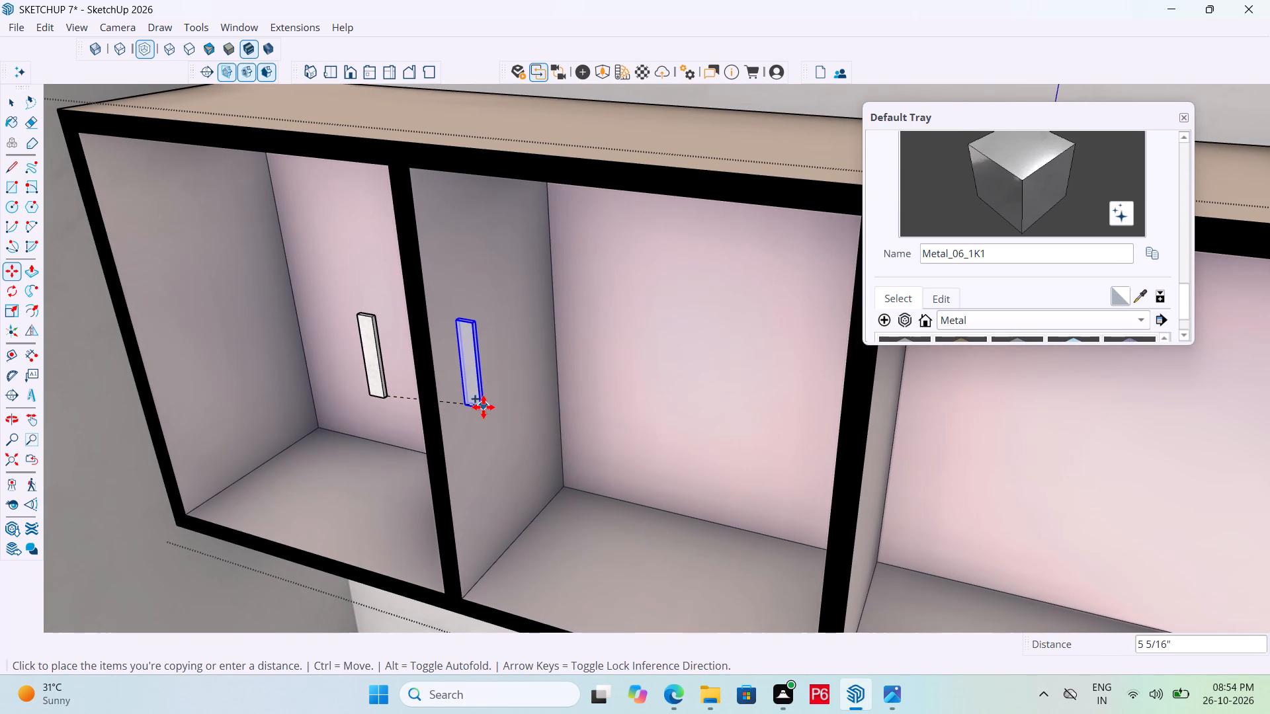
{"action": "left_click", "coordinate": [484, 409]}
Copy the second compartment's handle about 2' 9 1/8" along to the third compartment, near its divider with the fourth.
{"action": "scroll", "coordinate": [496, 420], "scroll_direction": "up", "scroll_amount": 10}
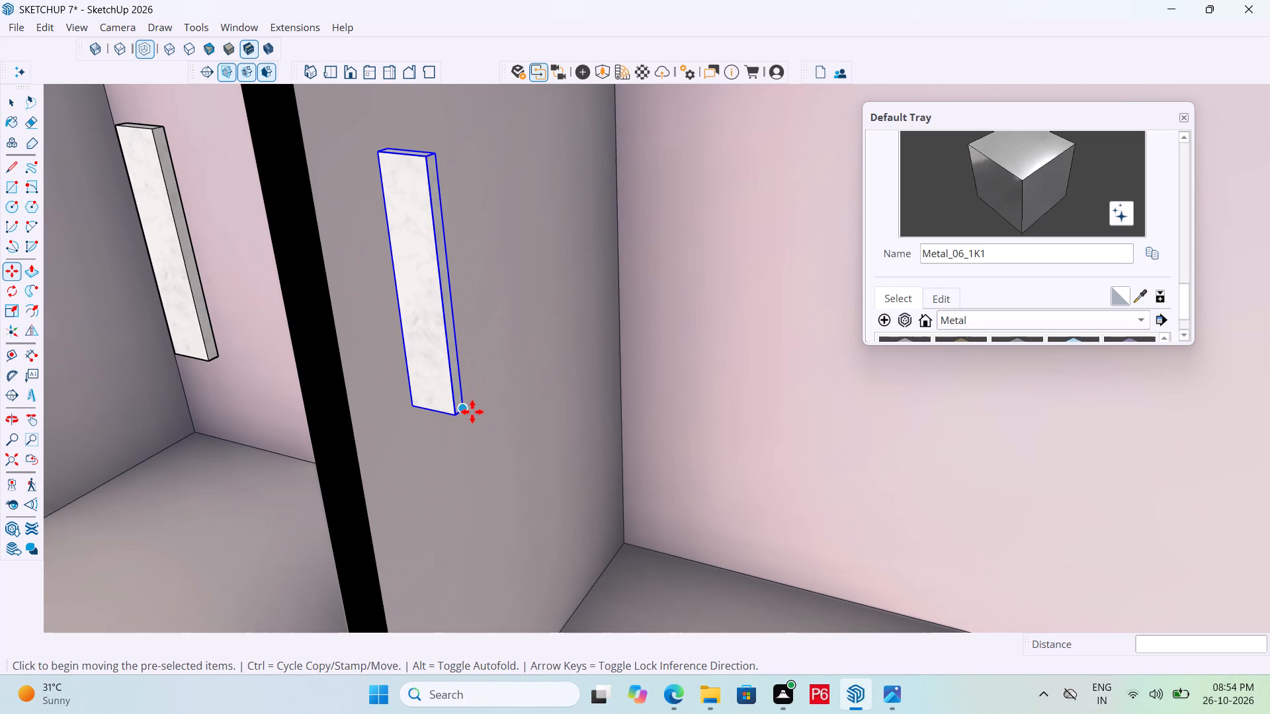
{"action": "left_click", "coordinate": [472, 412]}
{"action": "scroll", "coordinate": [474, 342], "scroll_direction": "down", "scroll_amount": 13}
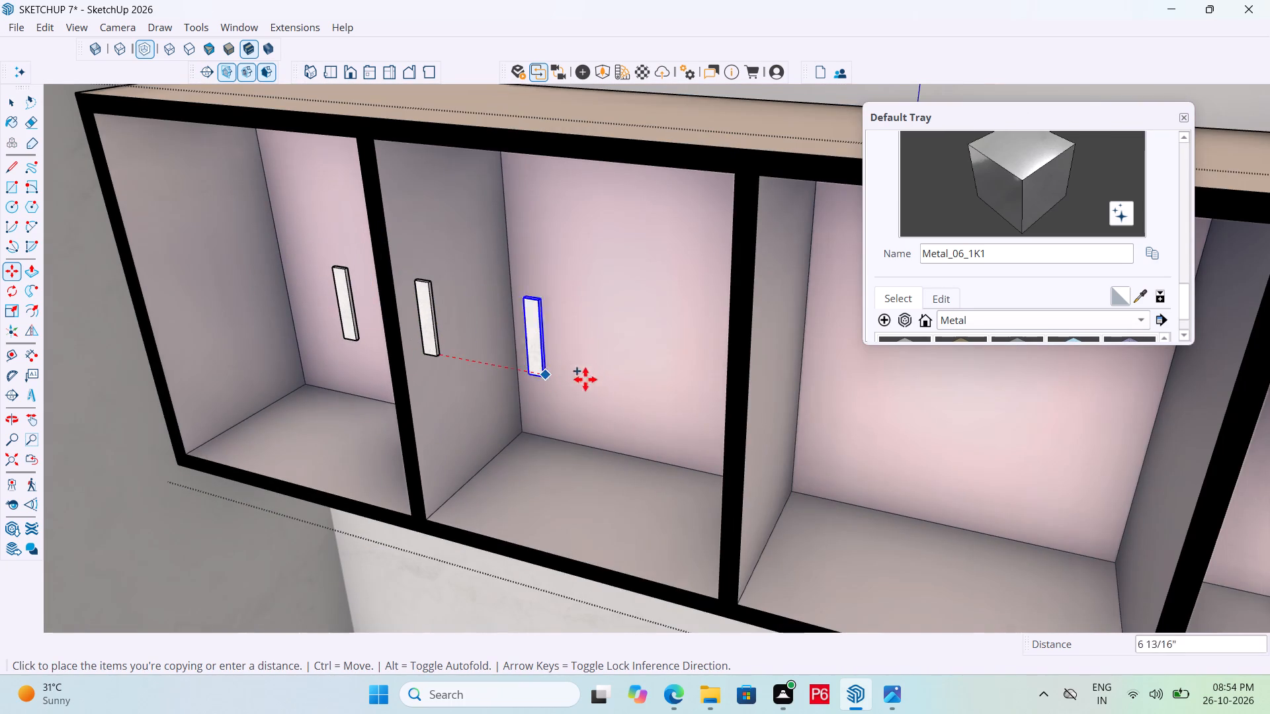
{"action": "scroll", "coordinate": [486, 436], "scroll_direction": "down", "scroll_amount": 7}
{"action": "middle_click_drag", "start_coordinate": [806, 468], "coordinate": [698, 437]}
{"action": "scroll", "coordinate": [651, 438], "scroll_direction": "up", "scroll_amount": 5}
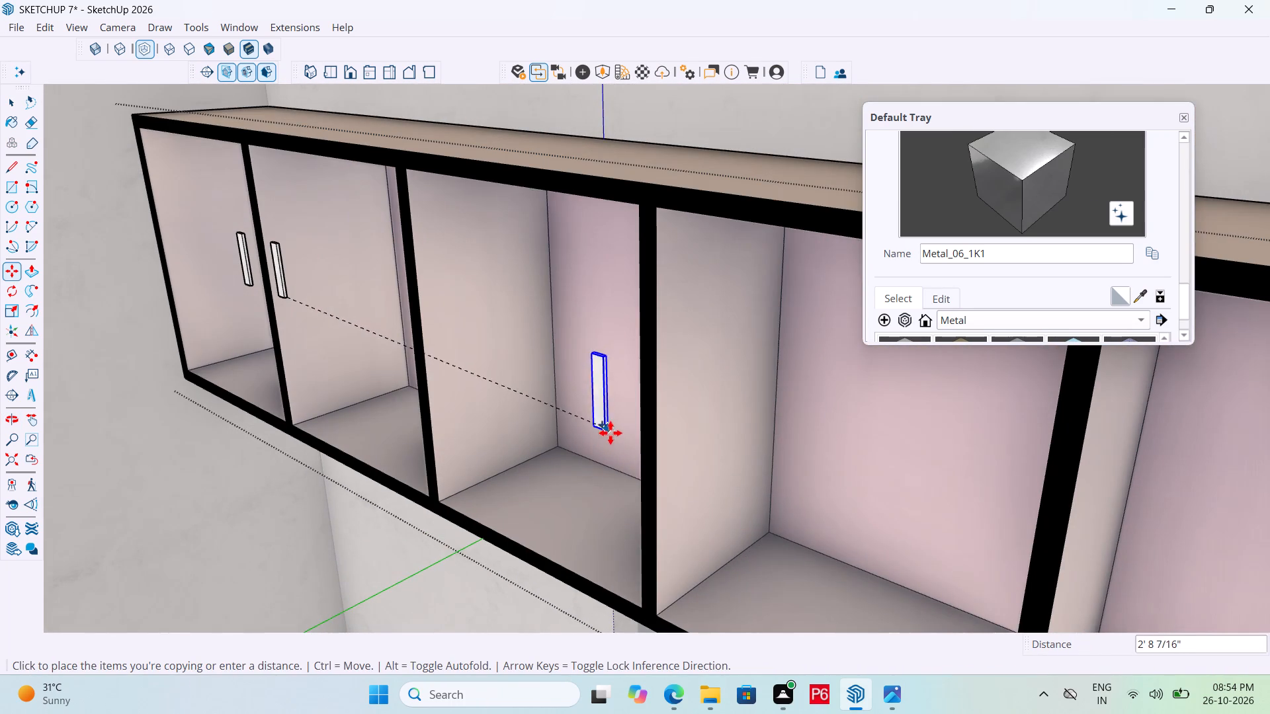
{"action": "scroll", "coordinate": [614, 424], "scroll_direction": "up", "scroll_amount": 5}
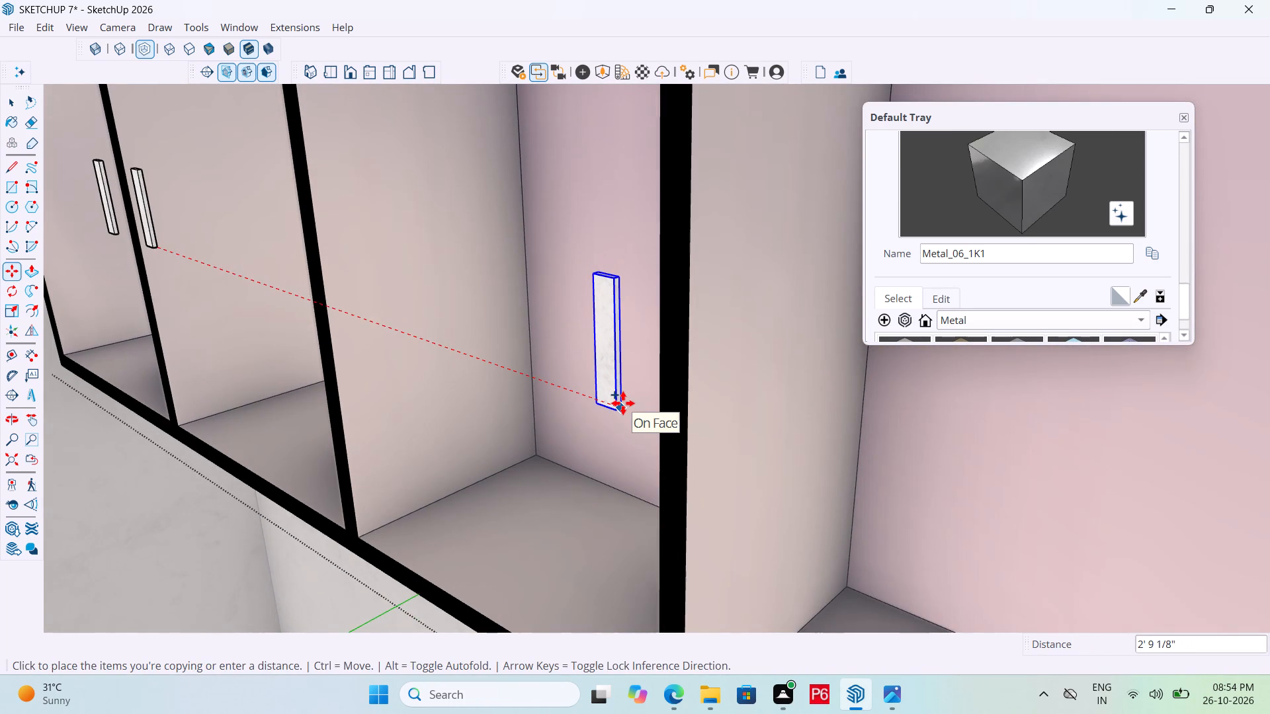
{"action": "left_click", "coordinate": [623, 403]}
Copy the third compartment's handle about 4 7/8" across the divider into the fourth compartment.
{"action": "scroll", "coordinate": [622, 411], "scroll_direction": "up", "scroll_amount": 5}
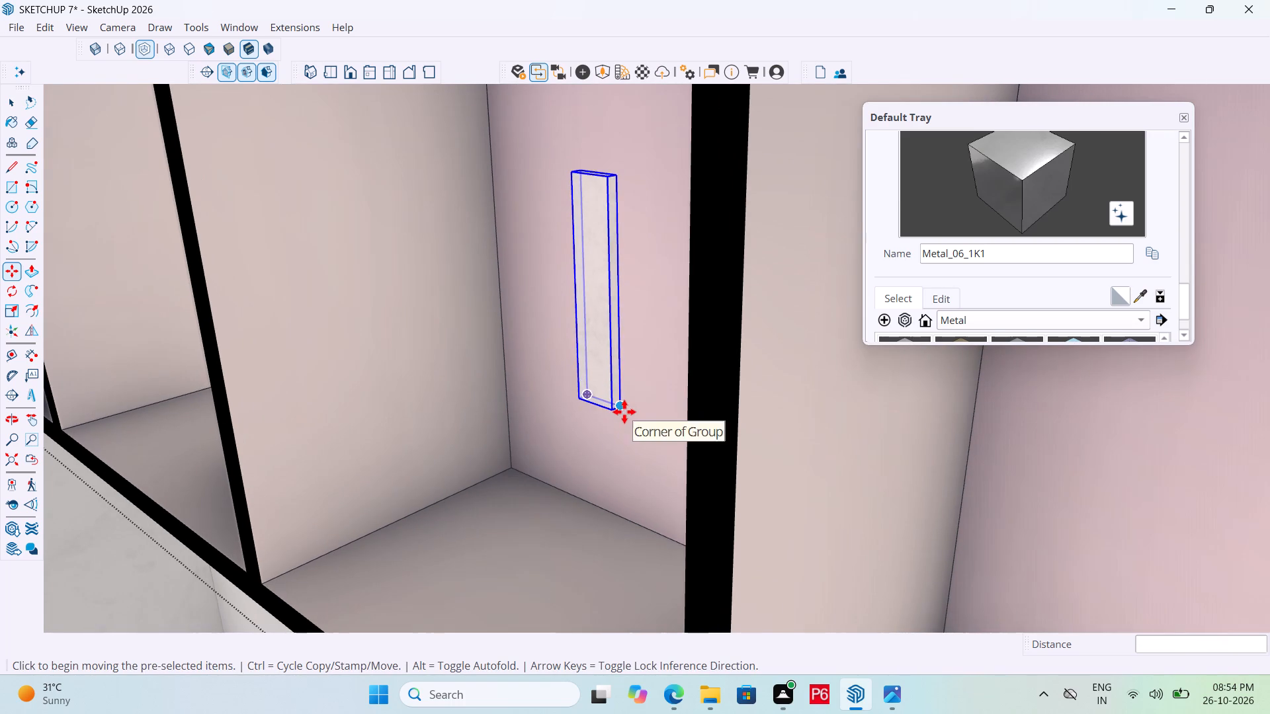
{"action": "left_click", "coordinate": [624, 412]}
{"action": "scroll", "coordinate": [588, 391], "scroll_direction": "down", "scroll_amount": 7}
{"action": "scroll", "coordinate": [481, 347], "scroll_direction": "down", "scroll_amount": 6}
{"action": "scroll", "coordinate": [630, 413], "scroll_direction": "up", "scroll_amount": 5}
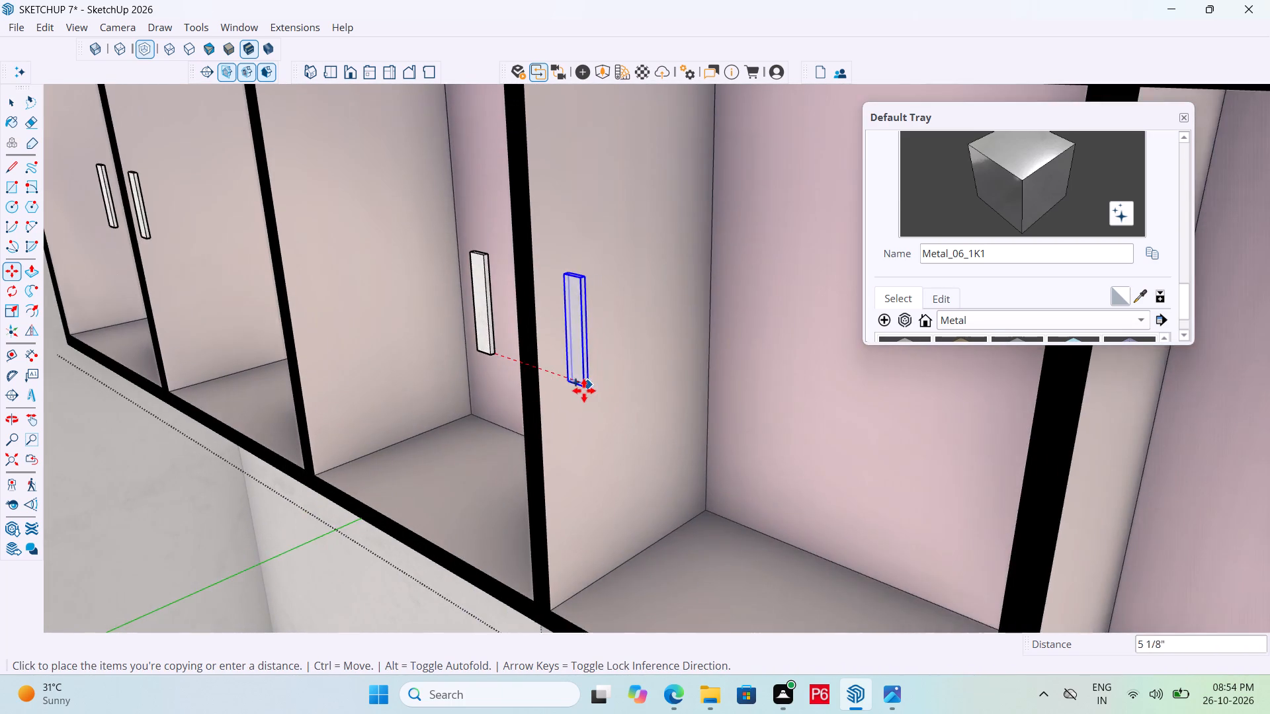
{"action": "scroll", "coordinate": [581, 389], "scroll_direction": "up", "scroll_amount": 4}
{"action": "left_click", "coordinate": [580, 387]}
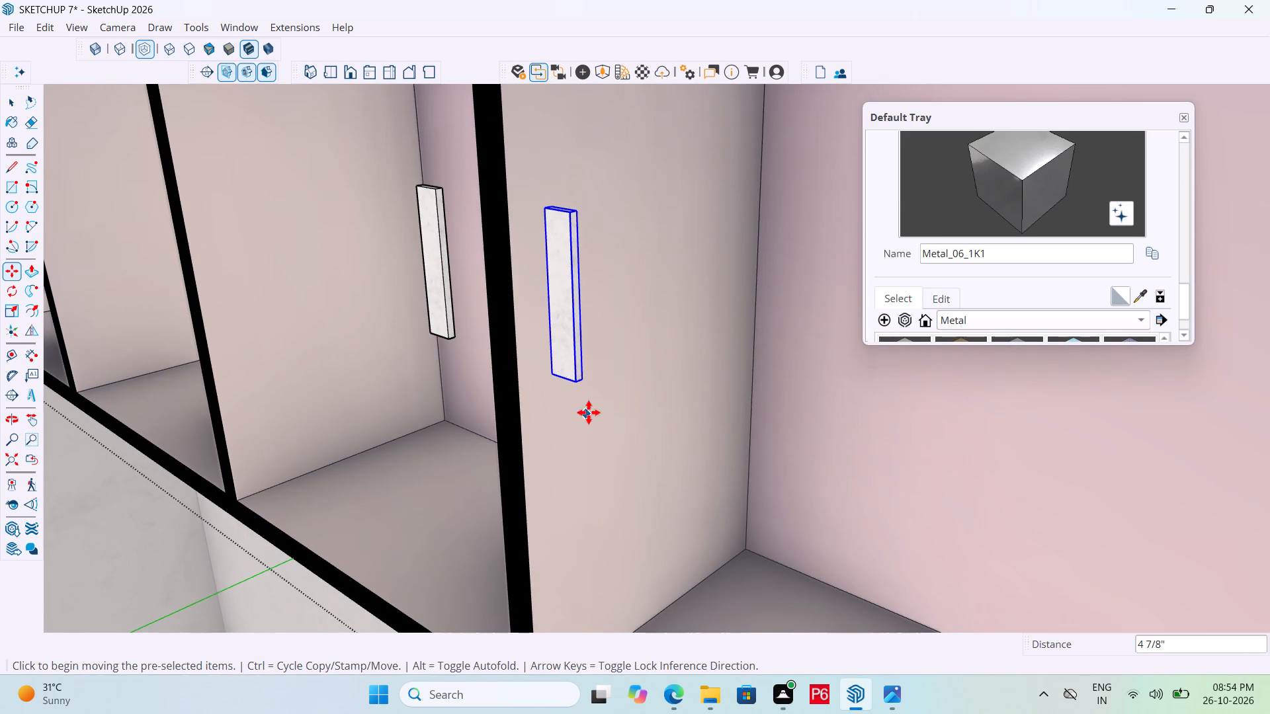
Copy the fourth compartment's handle about 2' 8 11/16" along to the fifth compartment, near its divider with the sixth.
{"action": "scroll", "coordinate": [590, 411], "scroll_direction": "down", "scroll_amount": 3}
{"action": "scroll", "coordinate": [591, 385], "scroll_direction": "up", "scroll_amount": 3}
{"action": "left_click", "coordinate": [590, 385]}
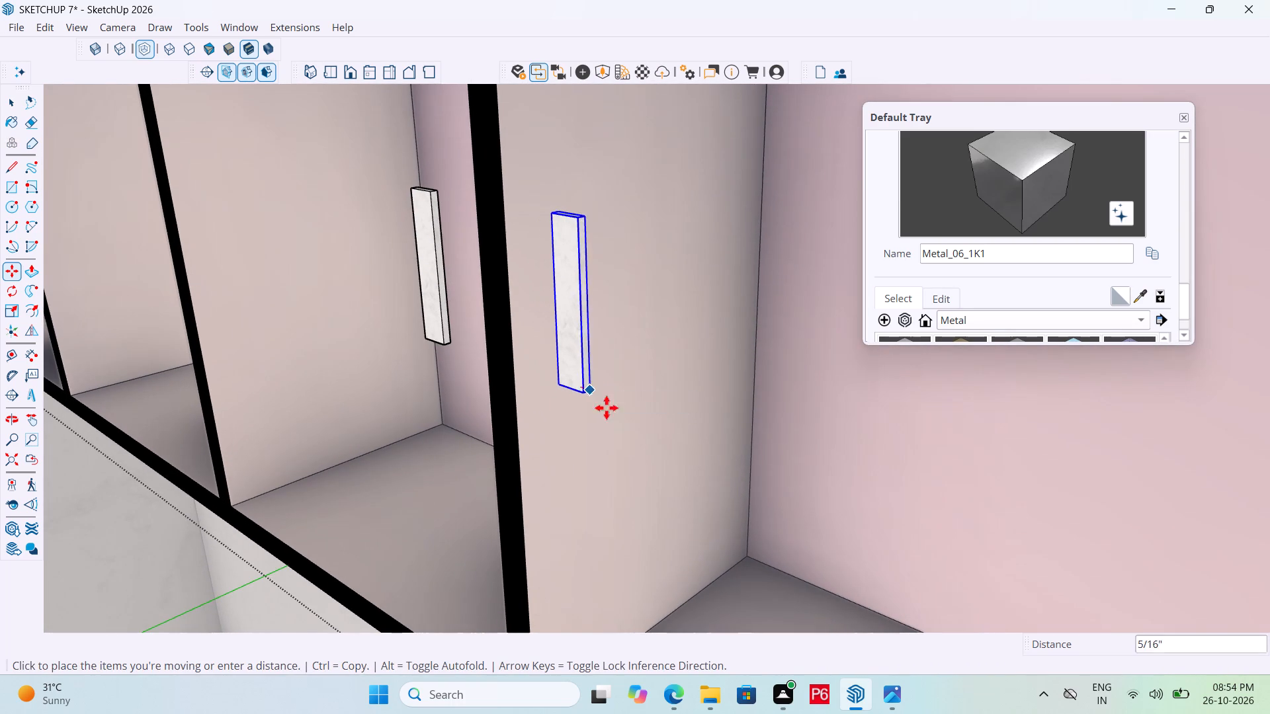
{"action": "scroll", "coordinate": [493, 352], "scroll_direction": "down", "scroll_amount": 13}
{"action": "scroll", "coordinate": [440, 365], "scroll_direction": "down", "scroll_amount": 5}
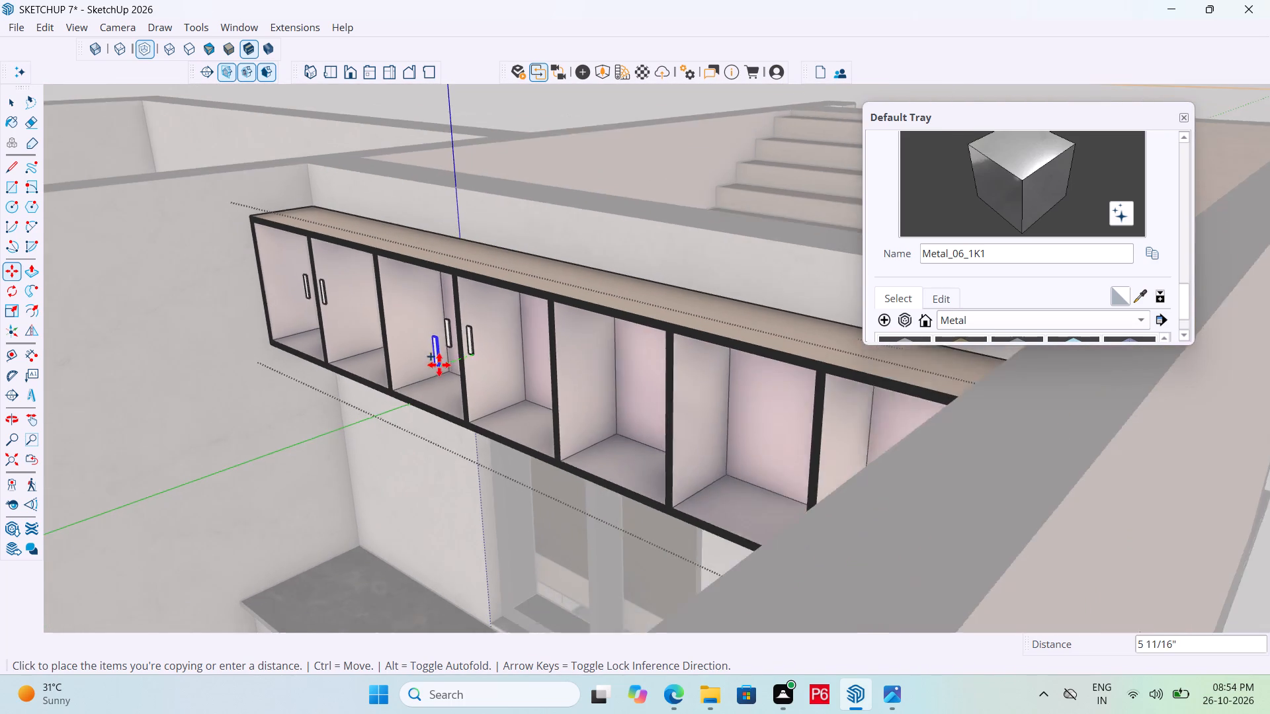
{"action": "scroll", "coordinate": [439, 365], "scroll_direction": "down", "scroll_amount": 1}
{"action": "middle_click_drag", "start_coordinate": [779, 469], "coordinate": [982, 502]}
{"action": "scroll", "coordinate": [591, 409], "scroll_direction": "up", "scroll_amount": 6}
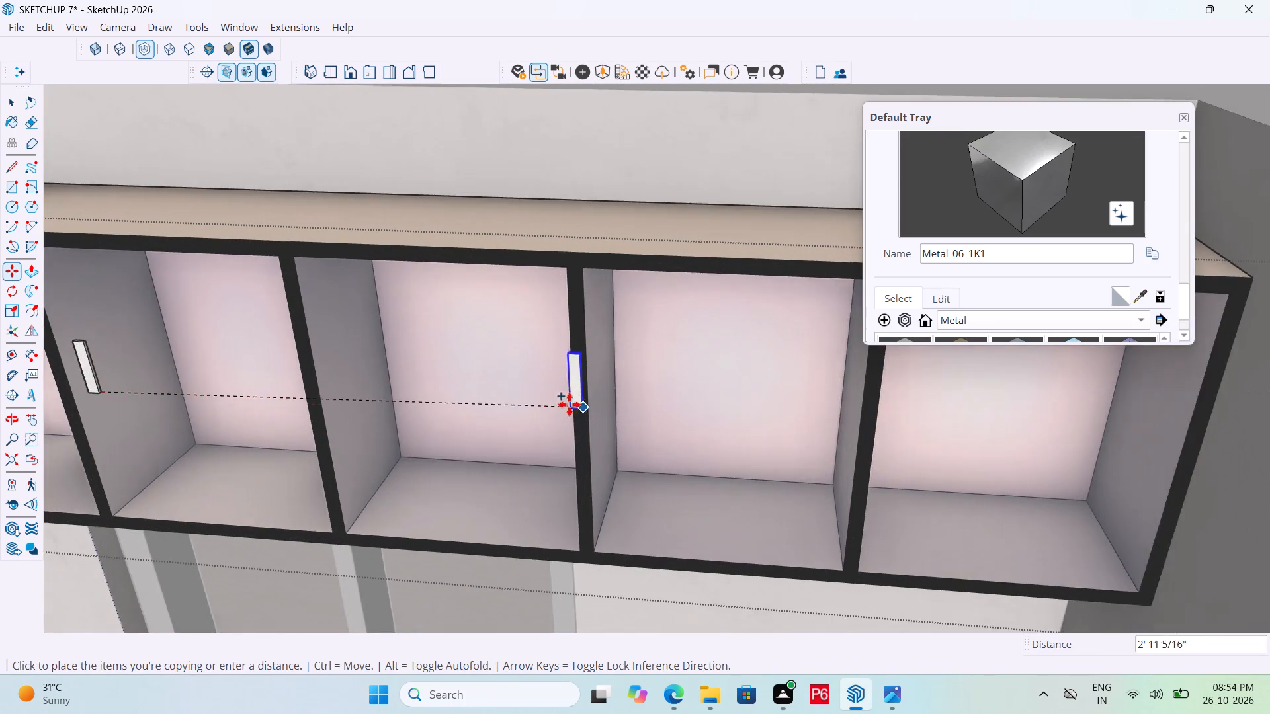
{"action": "scroll", "coordinate": [570, 405], "scroll_direction": "up", "scroll_amount": 4}
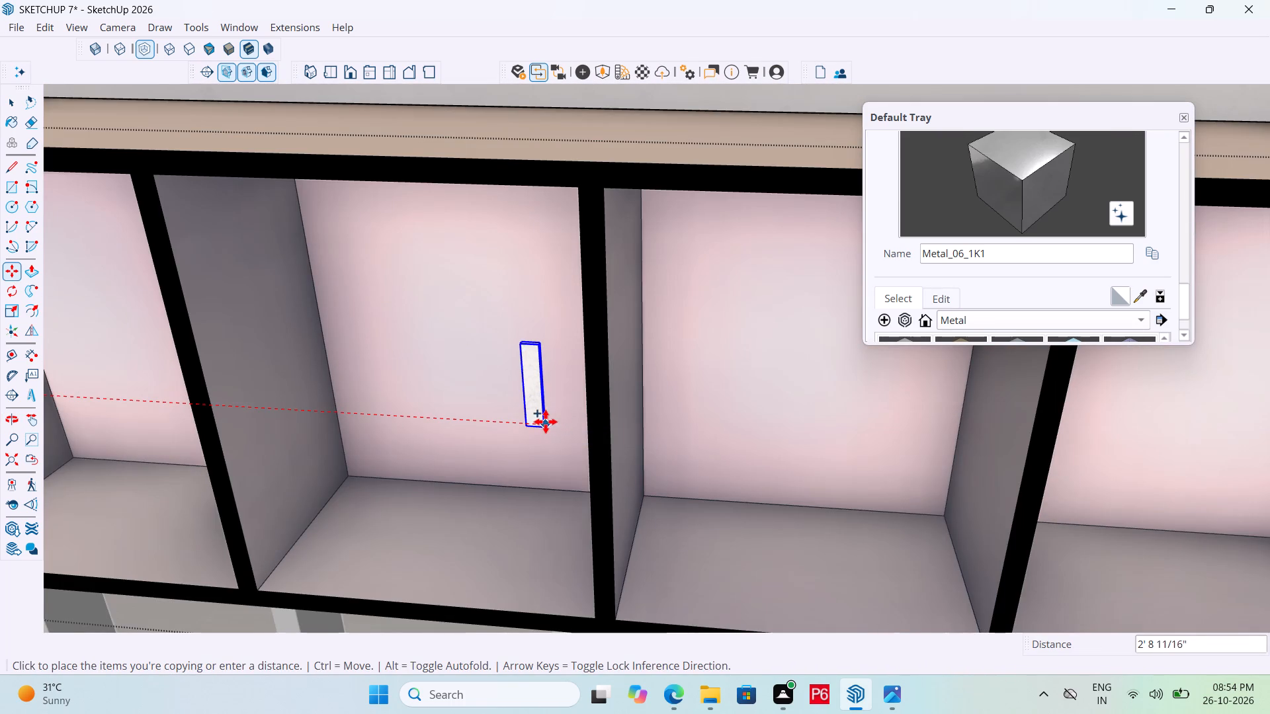
{"action": "left_click", "coordinate": [541, 420]}
Copy the fifth compartment's handle across the divider into the sixth compartment, at the same height.
{"action": "middle_click_drag", "start_coordinate": [564, 423], "coordinate": [413, 422]}
{"action": "scroll", "coordinate": [506, 406], "scroll_direction": "up", "scroll_amount": 10}
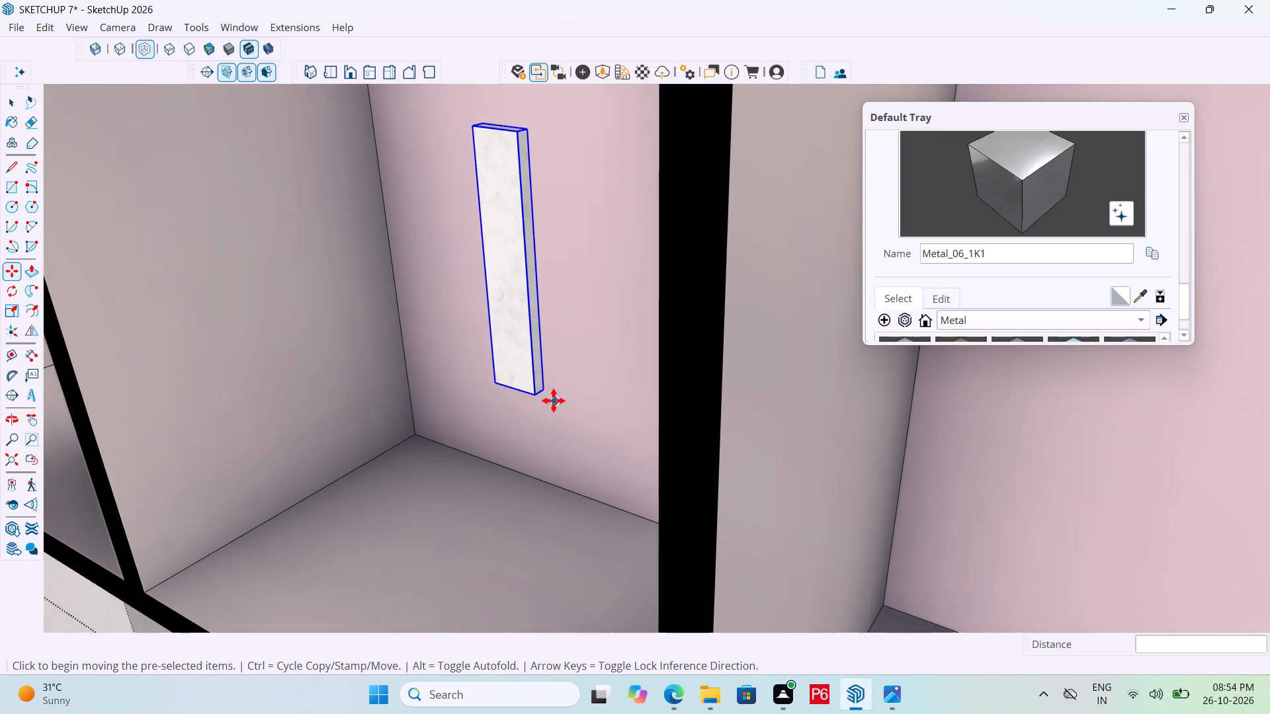
{"action": "left_click", "coordinate": [552, 391]}
{"action": "scroll", "coordinate": [520, 413], "scroll_direction": "down", "scroll_amount": 12}
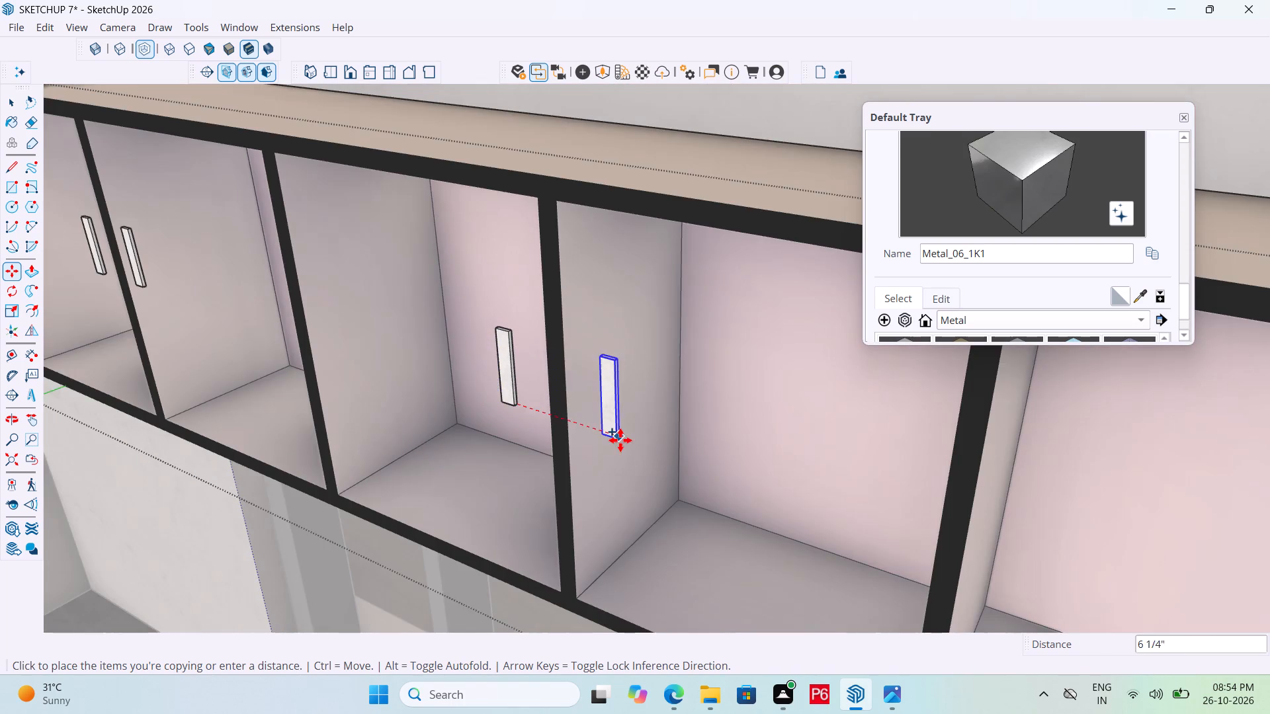
{"action": "scroll", "coordinate": [626, 440], "scroll_direction": "down", "scroll_amount": 4}
{"action": "scroll", "coordinate": [675, 480], "scroll_direction": "down", "scroll_amount": 4}
{"action": "scroll", "coordinate": [639, 479], "scroll_direction": "up", "scroll_amount": 5}
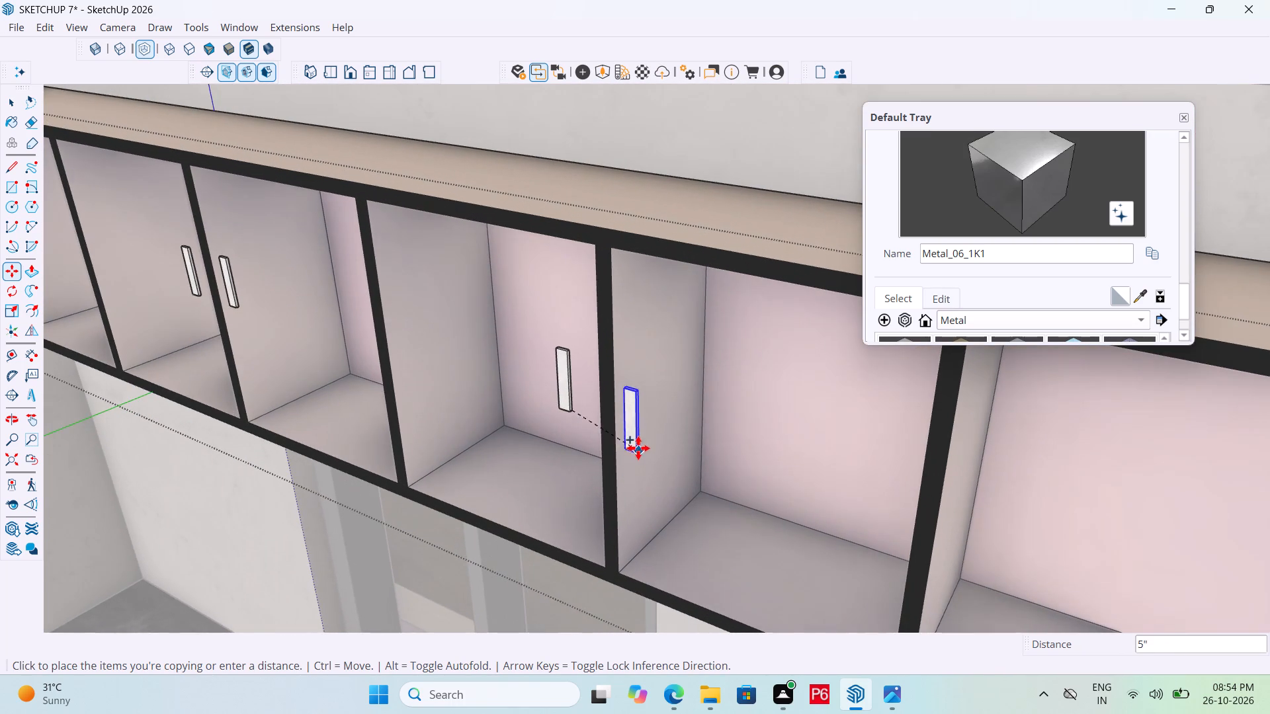
{"action": "scroll", "coordinate": [646, 434], "scroll_direction": "up", "scroll_amount": 1}
{"action": "left_click", "coordinate": [646, 434]}
Copy the sixth compartment's handle about 1' 7 5/16" along into the seventh compartment, just past its divider with the sixth.
{"action": "scroll", "coordinate": [677, 436], "scroll_direction": "up", "scroll_amount": 11}
{"action": "left_click", "coordinate": [626, 427]}
{"action": "scroll", "coordinate": [655, 456], "scroll_direction": "down", "scroll_amount": 6, "text": "ctrl"}
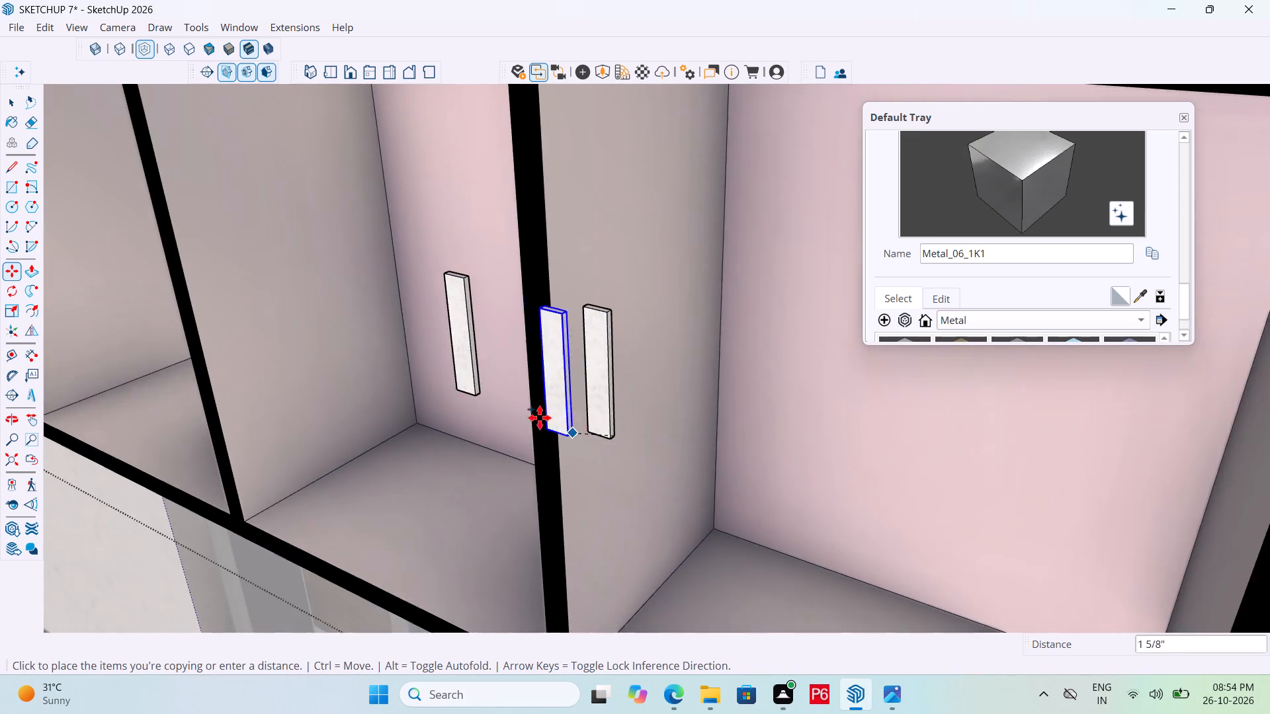
{"action": "scroll", "coordinate": [487, 407], "scroll_direction": "down", "scroll_amount": 11}
{"action": "scroll", "coordinate": [766, 461], "scroll_direction": "up", "scroll_amount": 5}
{"action": "middle_click_drag", "start_coordinate": [827, 509], "coordinate": [910, 527]}
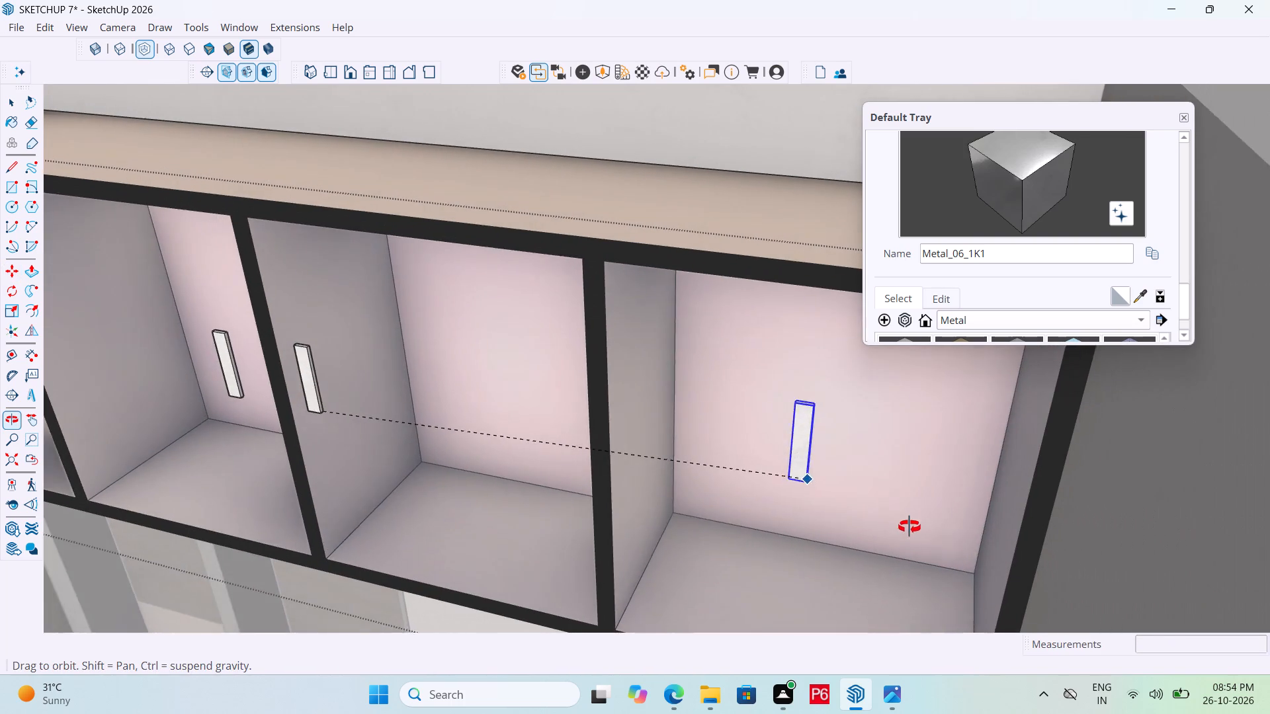
{"action": "middle_click_drag", "start_coordinate": [910, 527], "coordinate": [880, 526]}
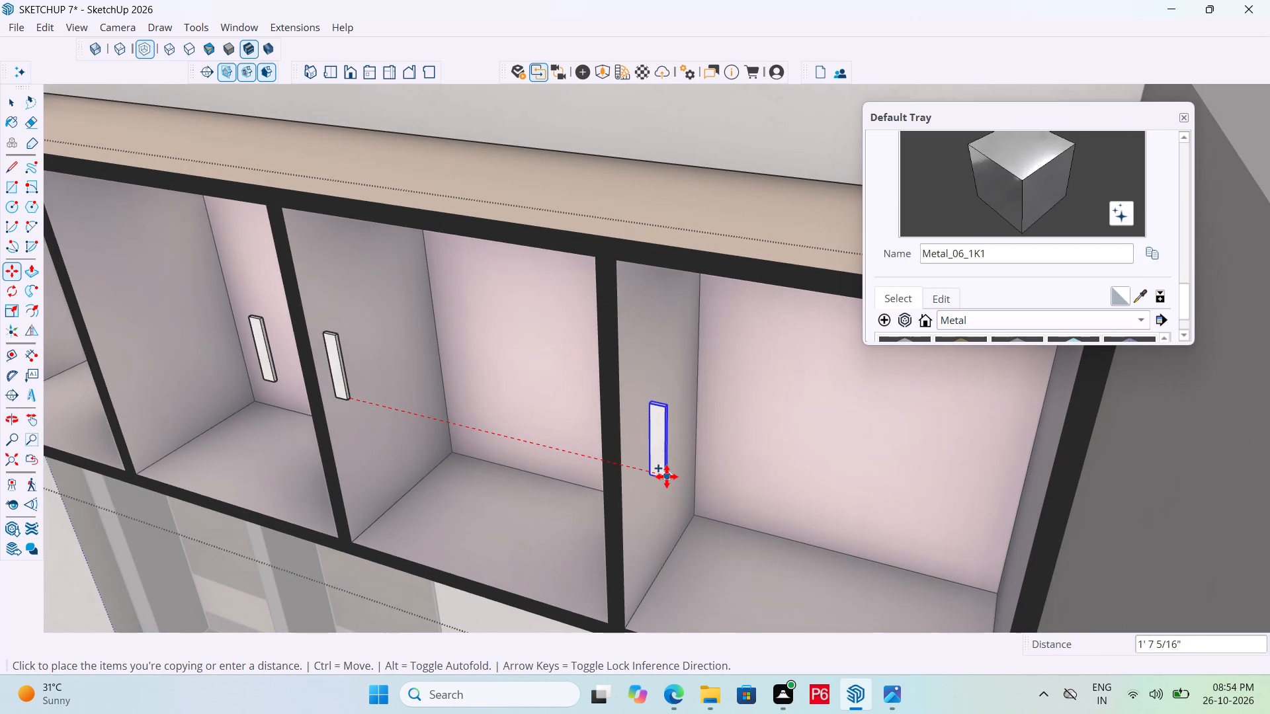
{"action": "left_click", "coordinate": [667, 477]}
{"action": "scroll", "coordinate": [847, 473], "scroll_direction": "down", "scroll_amount": 12}
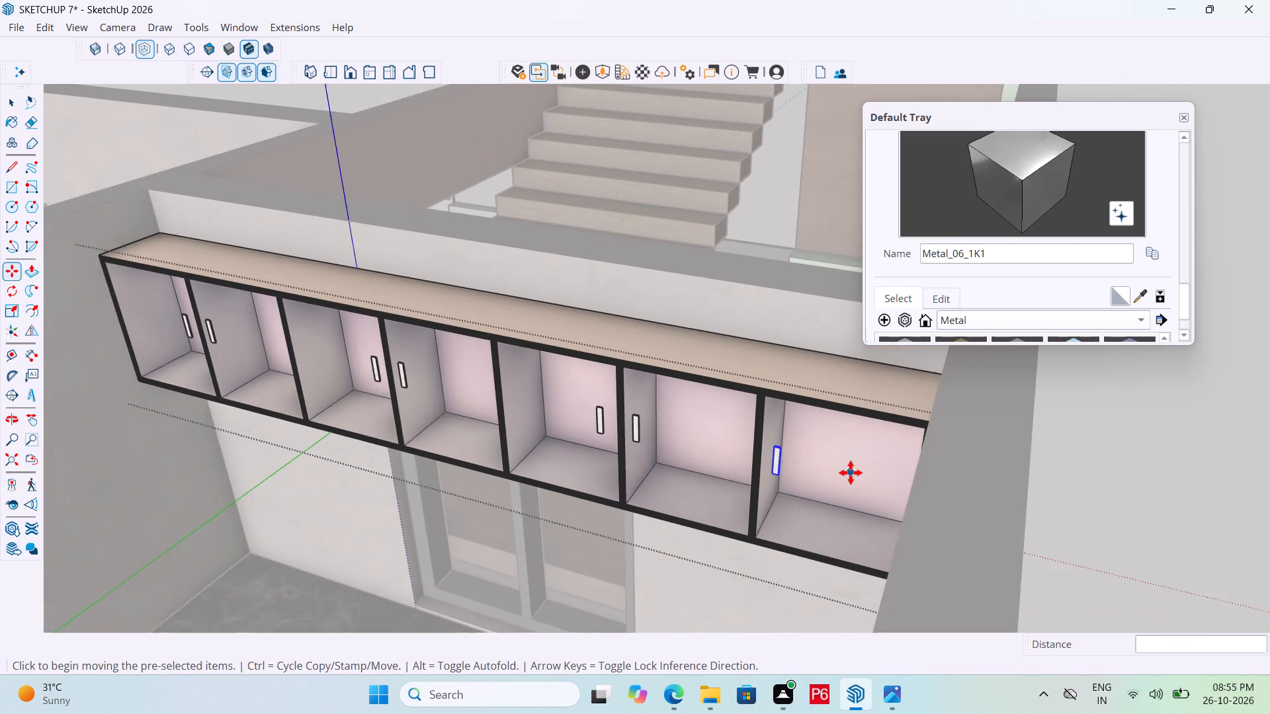
Save the model.
{"action": "key", "text": "ctrl+s"}
{"action": "key", "text": "ctrl+s"}
{"action": "key", "text": "ctrl+s"}
{"action": "key", "text": "ctrl+s"}
{"action": "key", "text": "ctrl+s"}
{"action": "key", "text": "ctrl+s"}
{"action": "key", "text": "ctrl+s"}
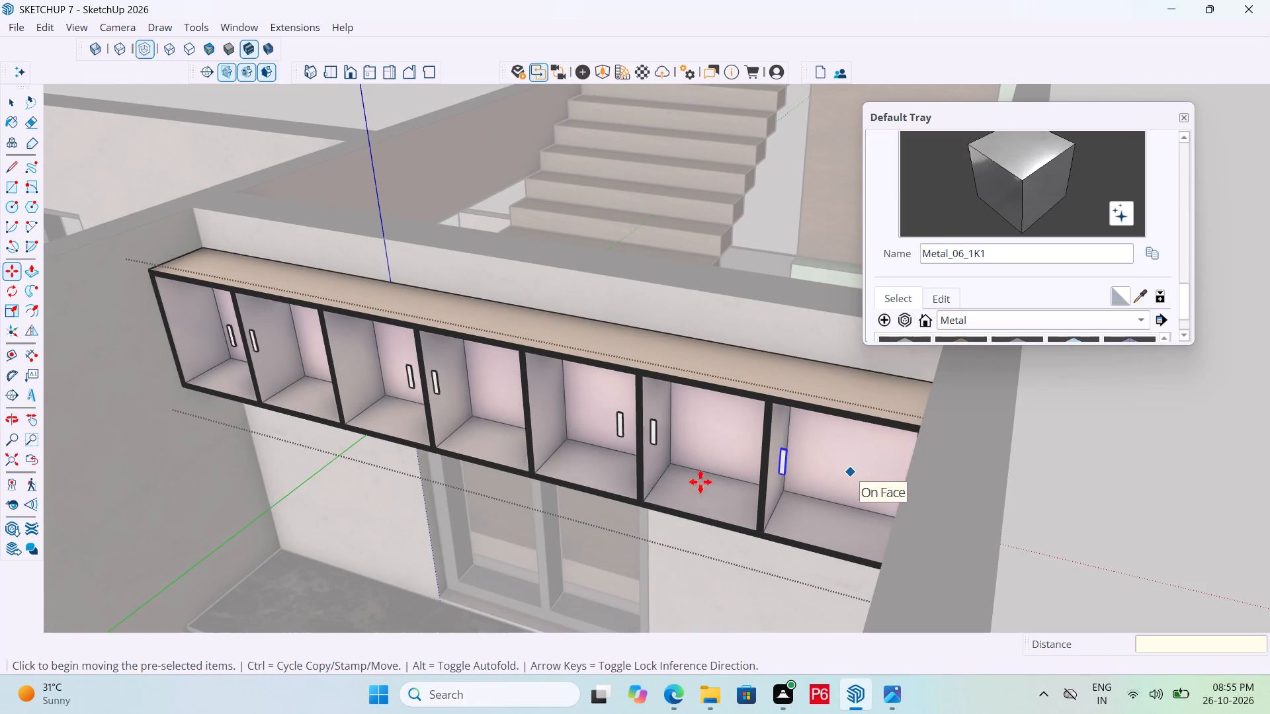
Leave the cabinet group and examine the overhead cabinets in place within the kitchen and the whole house.
{"action": "key", "text": "space"}
{"action": "scroll", "coordinate": [672, 491], "scroll_direction": "down", "scroll_amount": 3}
{"action": "middle_click_drag", "start_coordinate": [648, 502], "coordinate": [755, 477]}
{"action": "scroll", "coordinate": [581, 473], "scroll_direction": "down", "scroll_amount": 7}
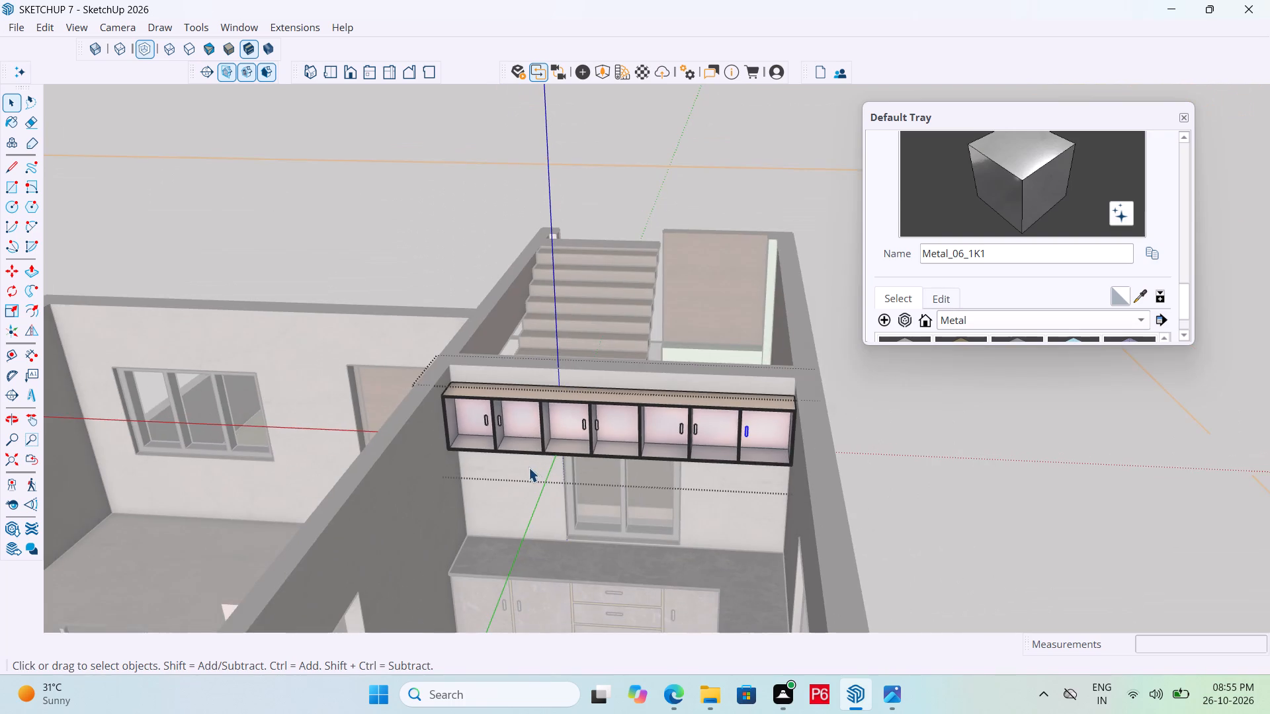
{"action": "middle_click_drag", "start_coordinate": [545, 475], "coordinate": [687, 492]}
{"action": "left_click", "coordinate": [1188, 420]}
{"action": "scroll", "coordinate": [558, 456], "scroll_direction": "down", "scroll_amount": 5}
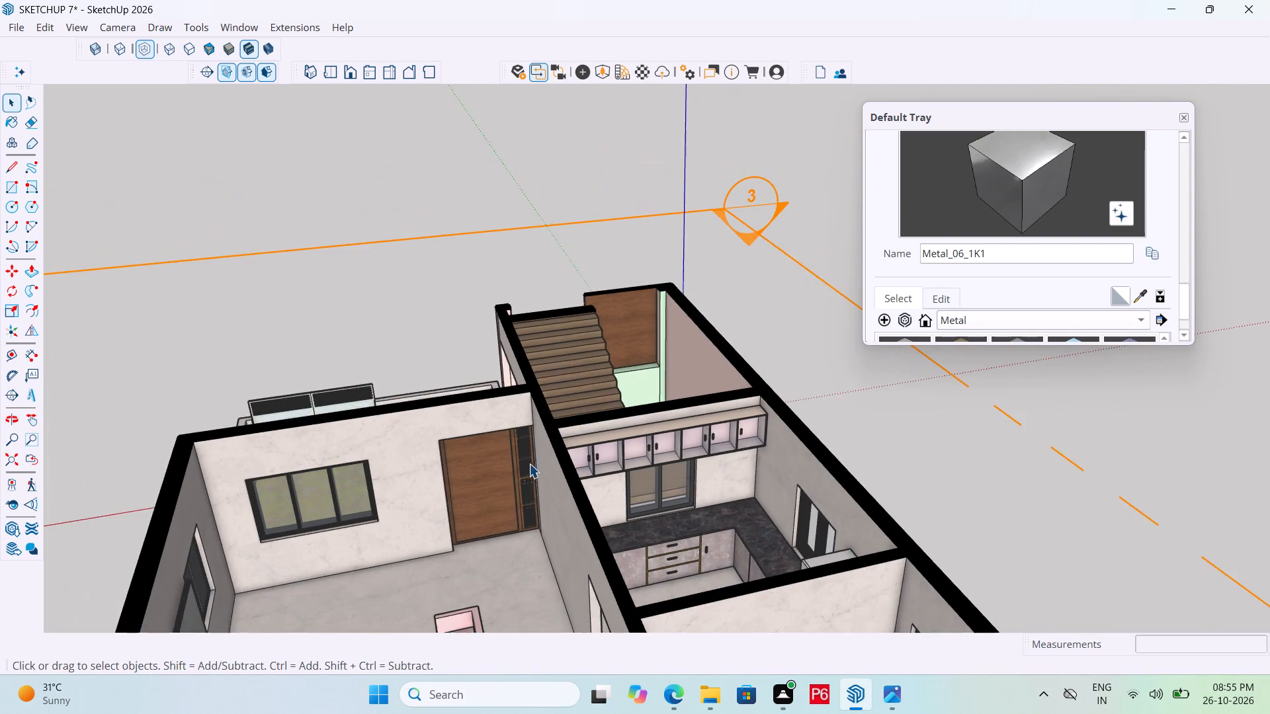
{"action": "middle_click_drag", "start_coordinate": [730, 523], "coordinate": [722, 540]}
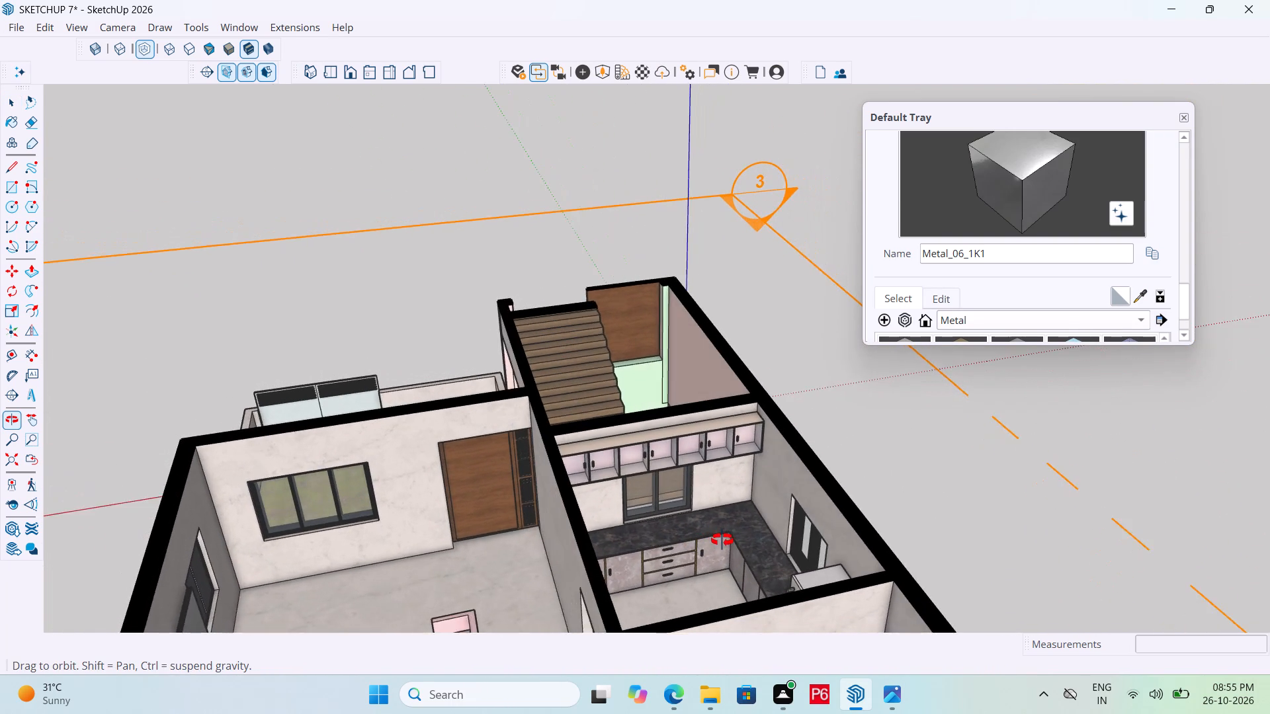
{"action": "middle_click_drag", "start_coordinate": [722, 540], "coordinate": [752, 563]}
{"action": "scroll", "coordinate": [652, 468], "scroll_direction": "up", "scroll_amount": 6}
Open the overhead cabinet group for editing and select its long top surface.
{"action": "double_click", "coordinate": [646, 433]}
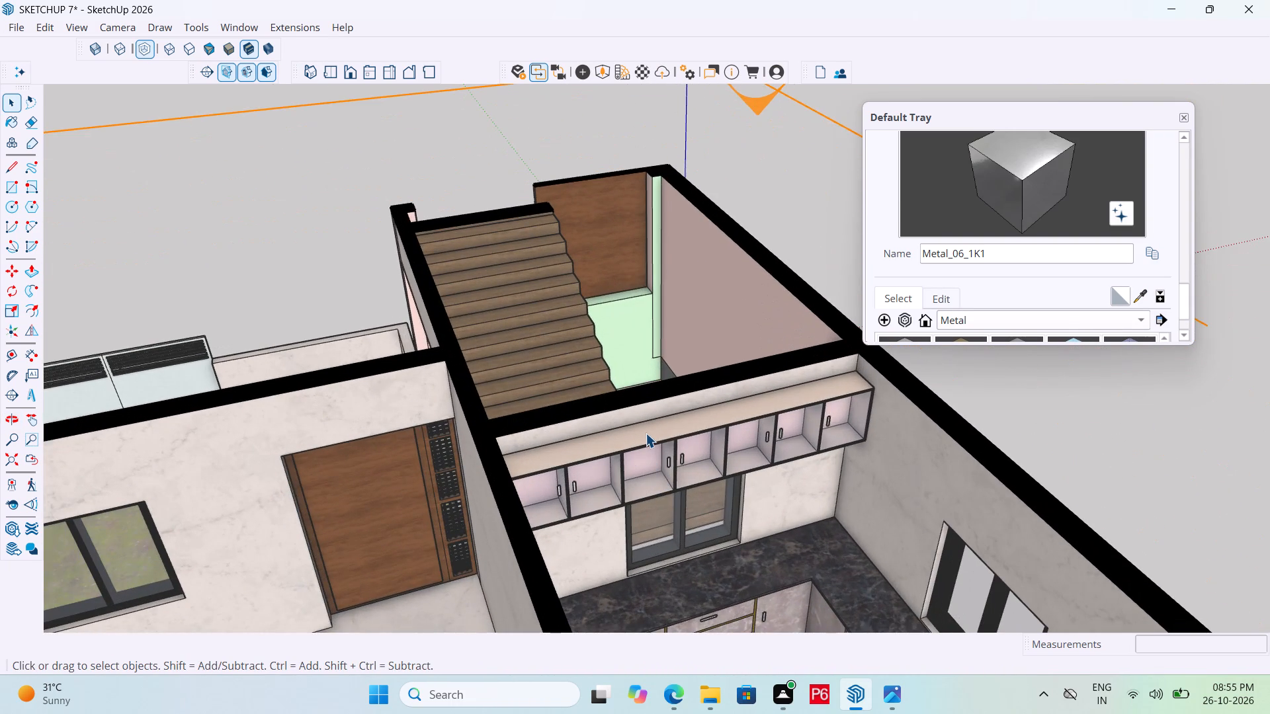
{"action": "left_click", "coordinate": [641, 430]}
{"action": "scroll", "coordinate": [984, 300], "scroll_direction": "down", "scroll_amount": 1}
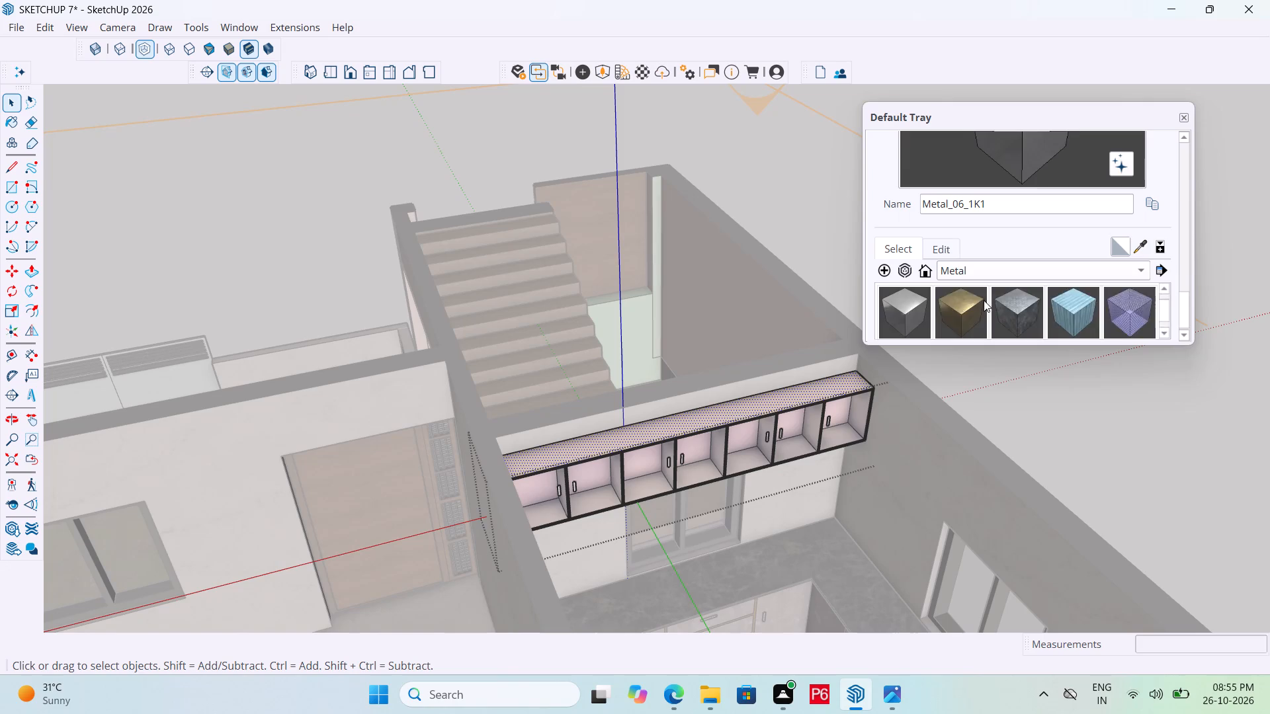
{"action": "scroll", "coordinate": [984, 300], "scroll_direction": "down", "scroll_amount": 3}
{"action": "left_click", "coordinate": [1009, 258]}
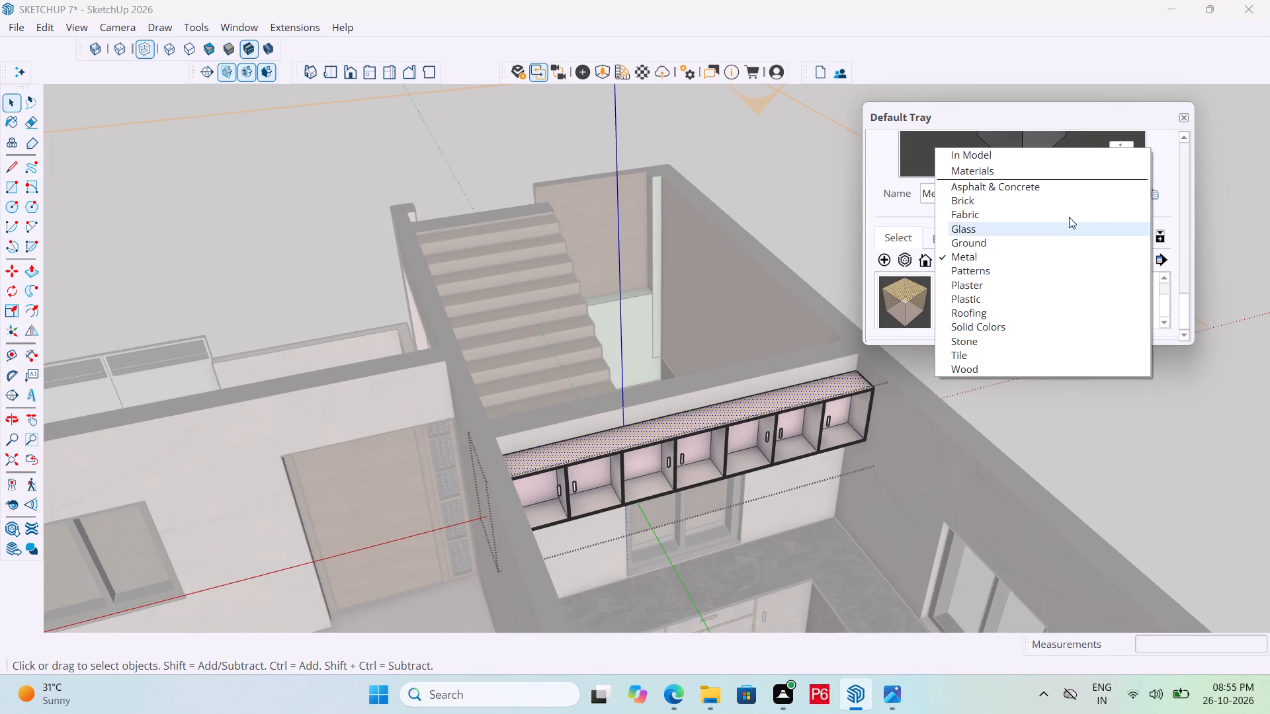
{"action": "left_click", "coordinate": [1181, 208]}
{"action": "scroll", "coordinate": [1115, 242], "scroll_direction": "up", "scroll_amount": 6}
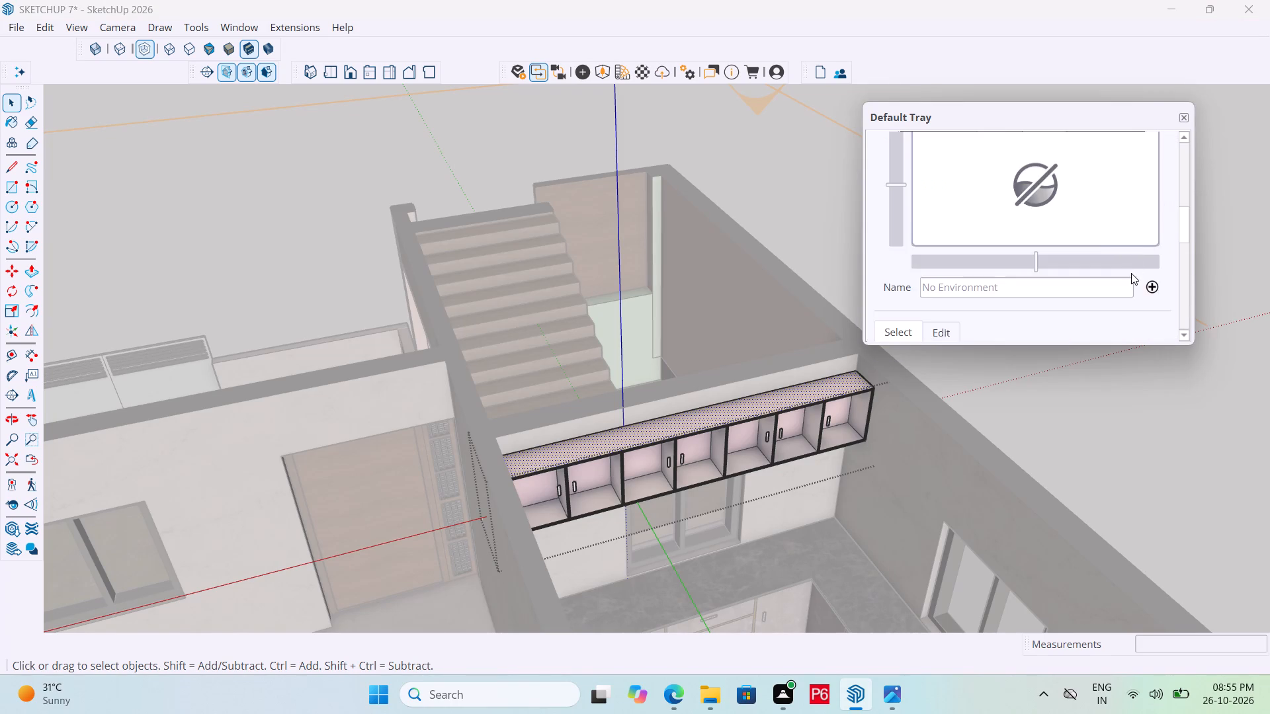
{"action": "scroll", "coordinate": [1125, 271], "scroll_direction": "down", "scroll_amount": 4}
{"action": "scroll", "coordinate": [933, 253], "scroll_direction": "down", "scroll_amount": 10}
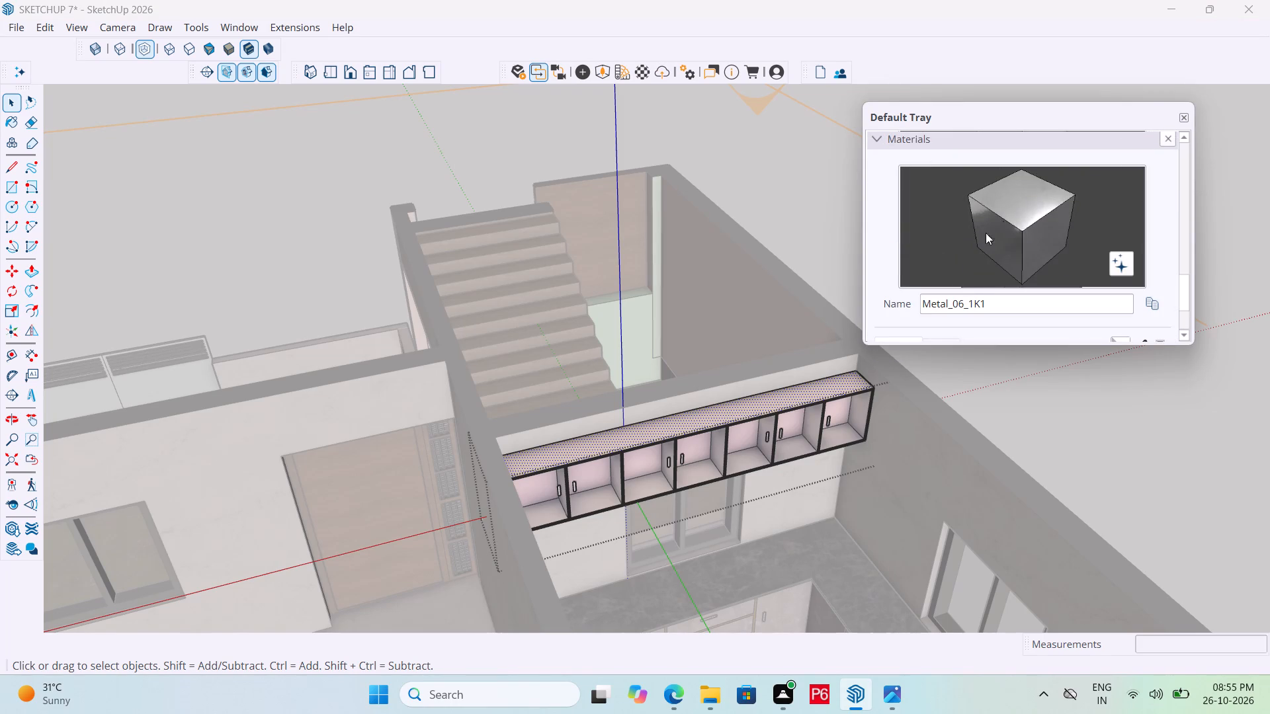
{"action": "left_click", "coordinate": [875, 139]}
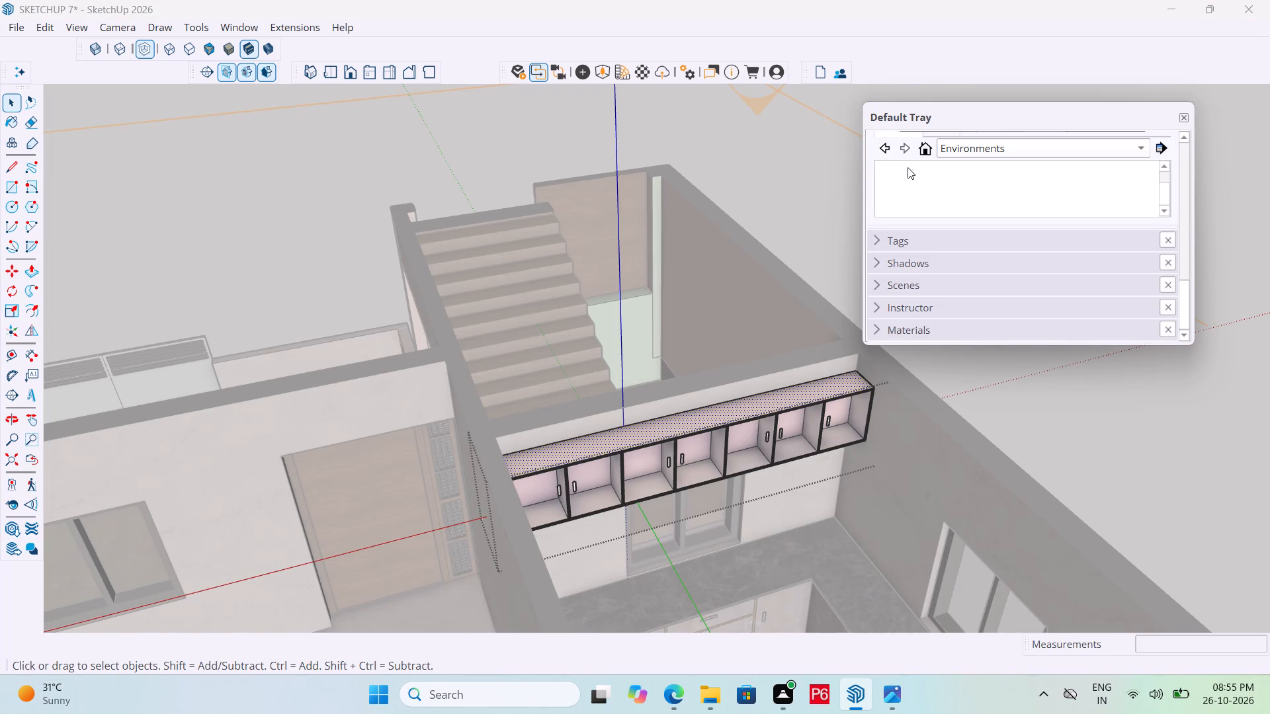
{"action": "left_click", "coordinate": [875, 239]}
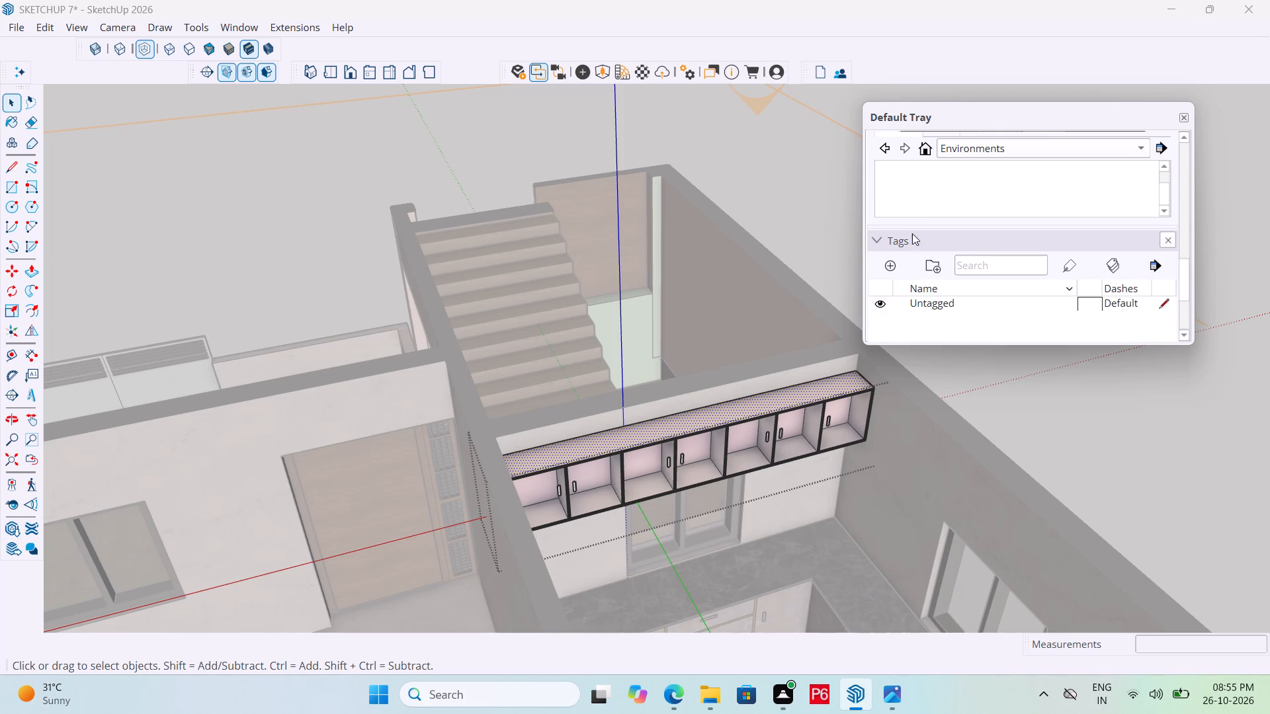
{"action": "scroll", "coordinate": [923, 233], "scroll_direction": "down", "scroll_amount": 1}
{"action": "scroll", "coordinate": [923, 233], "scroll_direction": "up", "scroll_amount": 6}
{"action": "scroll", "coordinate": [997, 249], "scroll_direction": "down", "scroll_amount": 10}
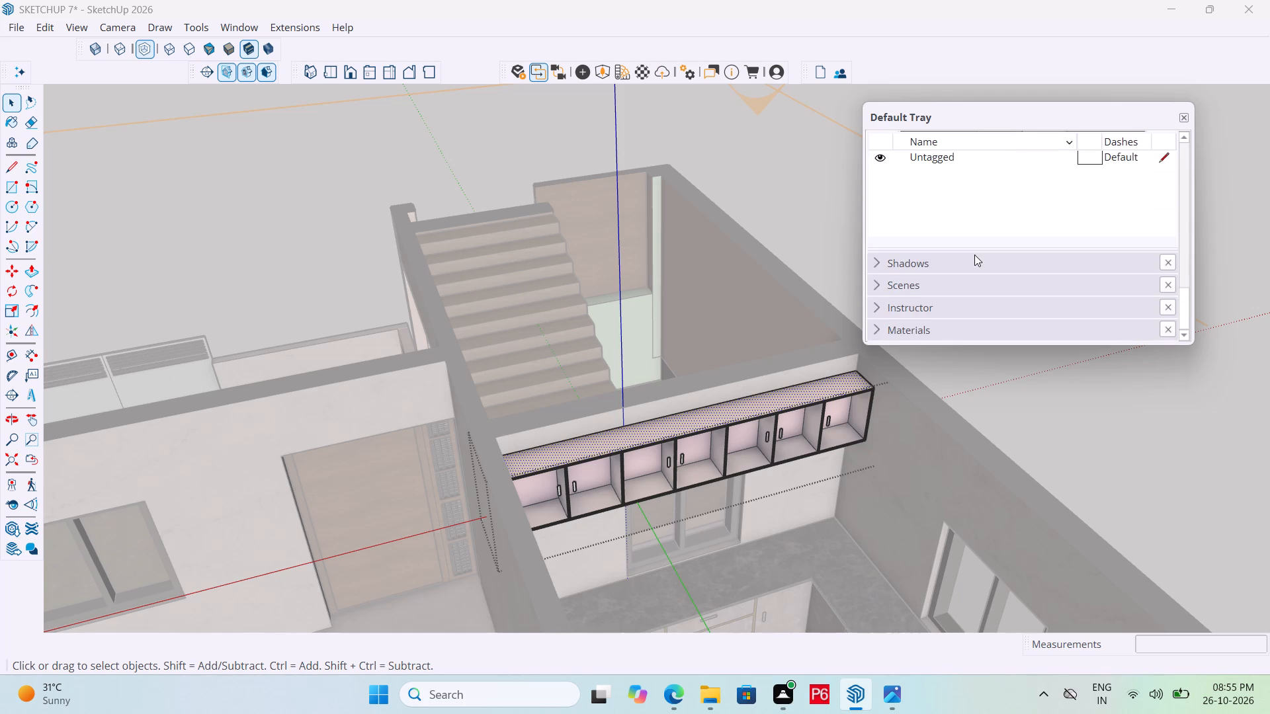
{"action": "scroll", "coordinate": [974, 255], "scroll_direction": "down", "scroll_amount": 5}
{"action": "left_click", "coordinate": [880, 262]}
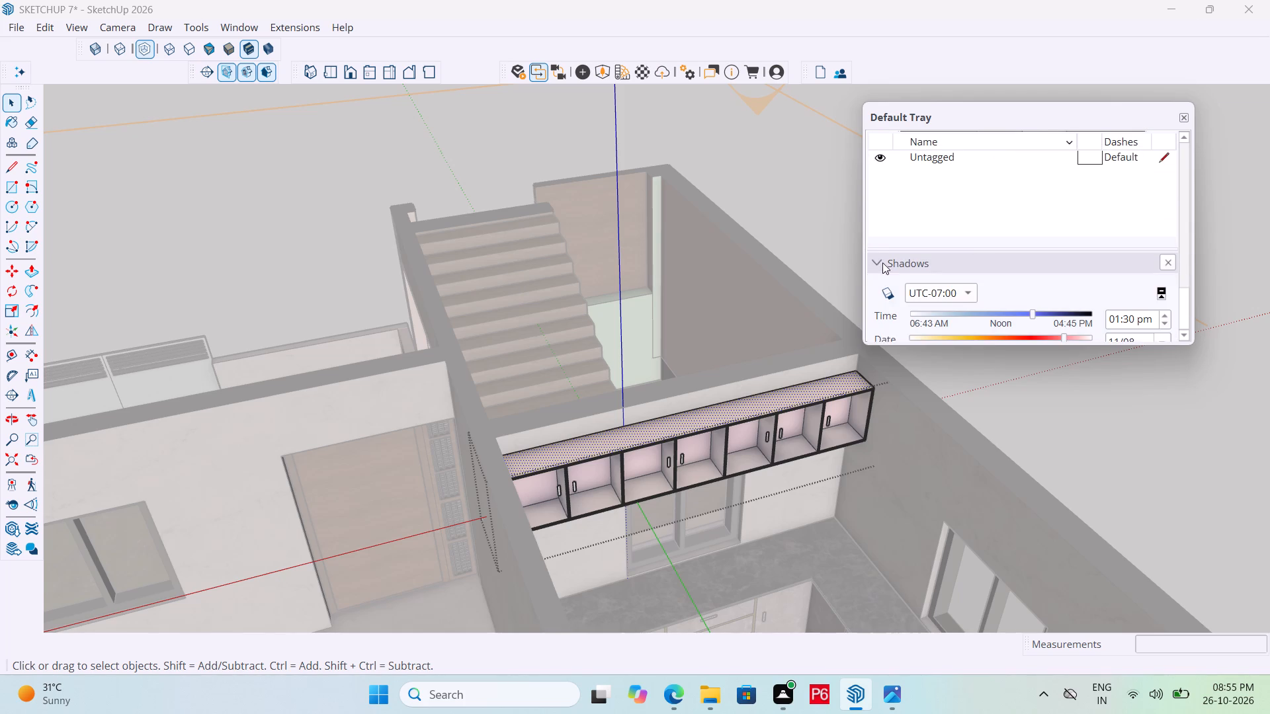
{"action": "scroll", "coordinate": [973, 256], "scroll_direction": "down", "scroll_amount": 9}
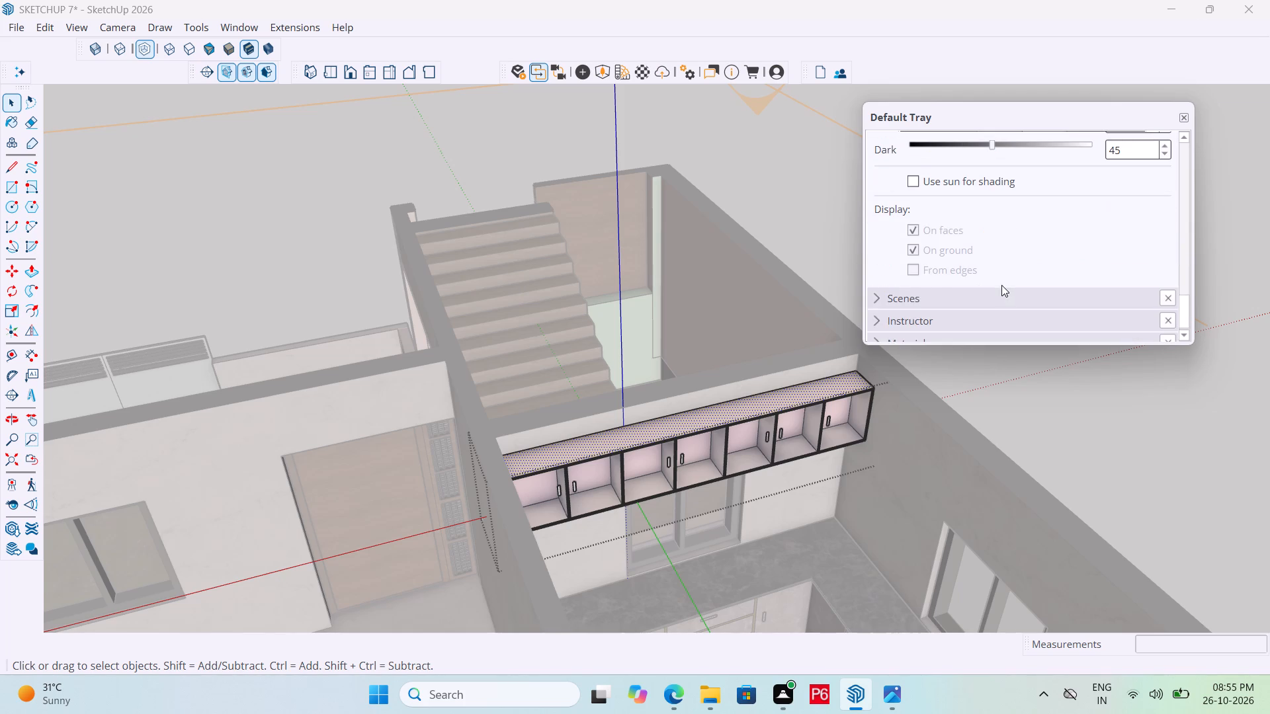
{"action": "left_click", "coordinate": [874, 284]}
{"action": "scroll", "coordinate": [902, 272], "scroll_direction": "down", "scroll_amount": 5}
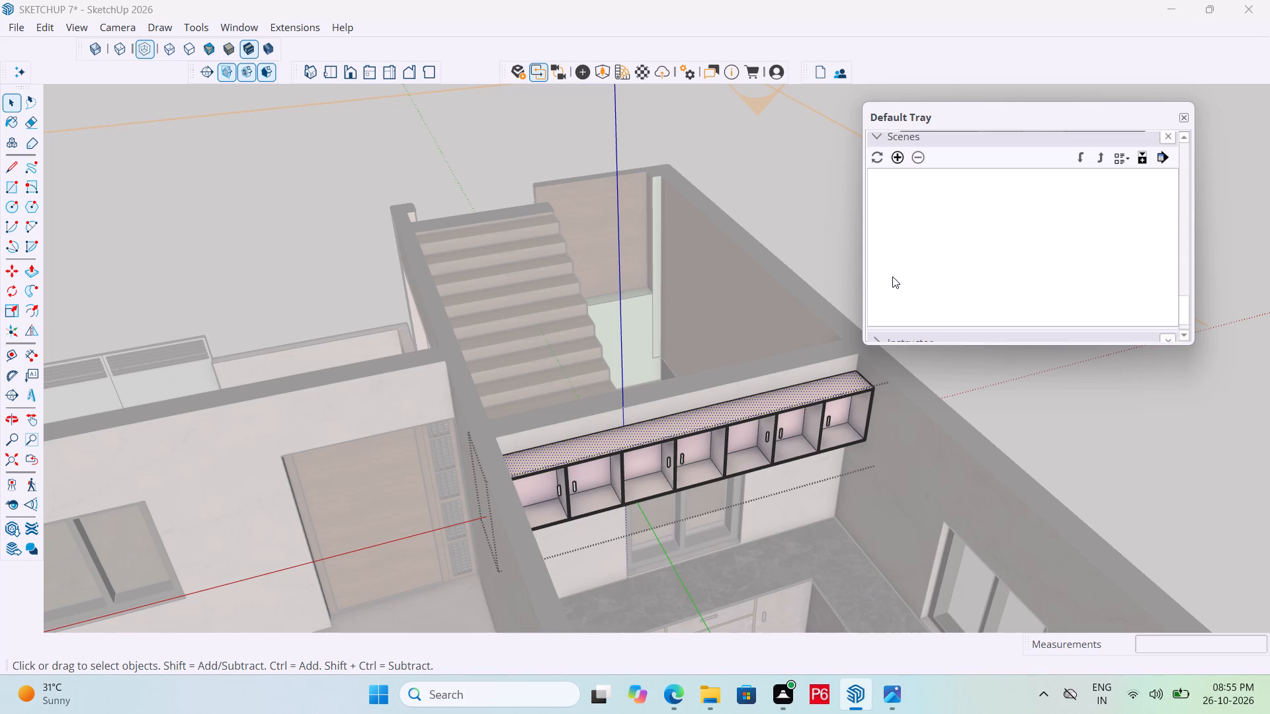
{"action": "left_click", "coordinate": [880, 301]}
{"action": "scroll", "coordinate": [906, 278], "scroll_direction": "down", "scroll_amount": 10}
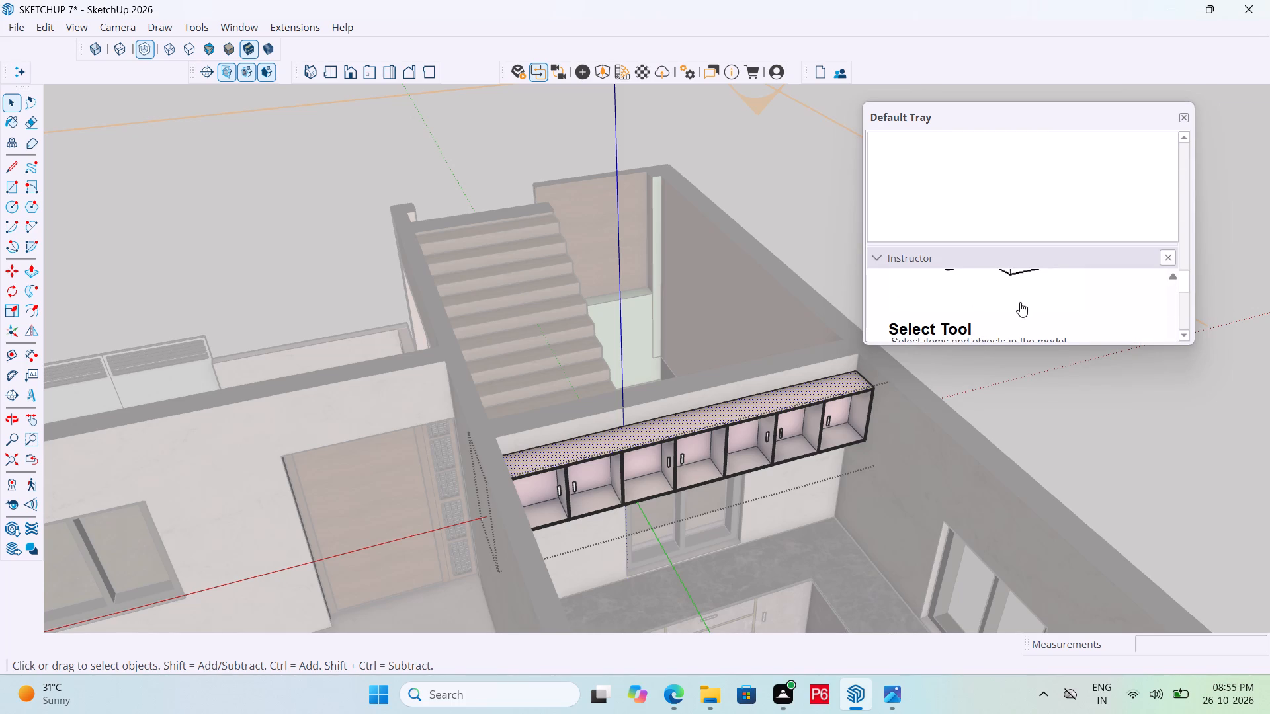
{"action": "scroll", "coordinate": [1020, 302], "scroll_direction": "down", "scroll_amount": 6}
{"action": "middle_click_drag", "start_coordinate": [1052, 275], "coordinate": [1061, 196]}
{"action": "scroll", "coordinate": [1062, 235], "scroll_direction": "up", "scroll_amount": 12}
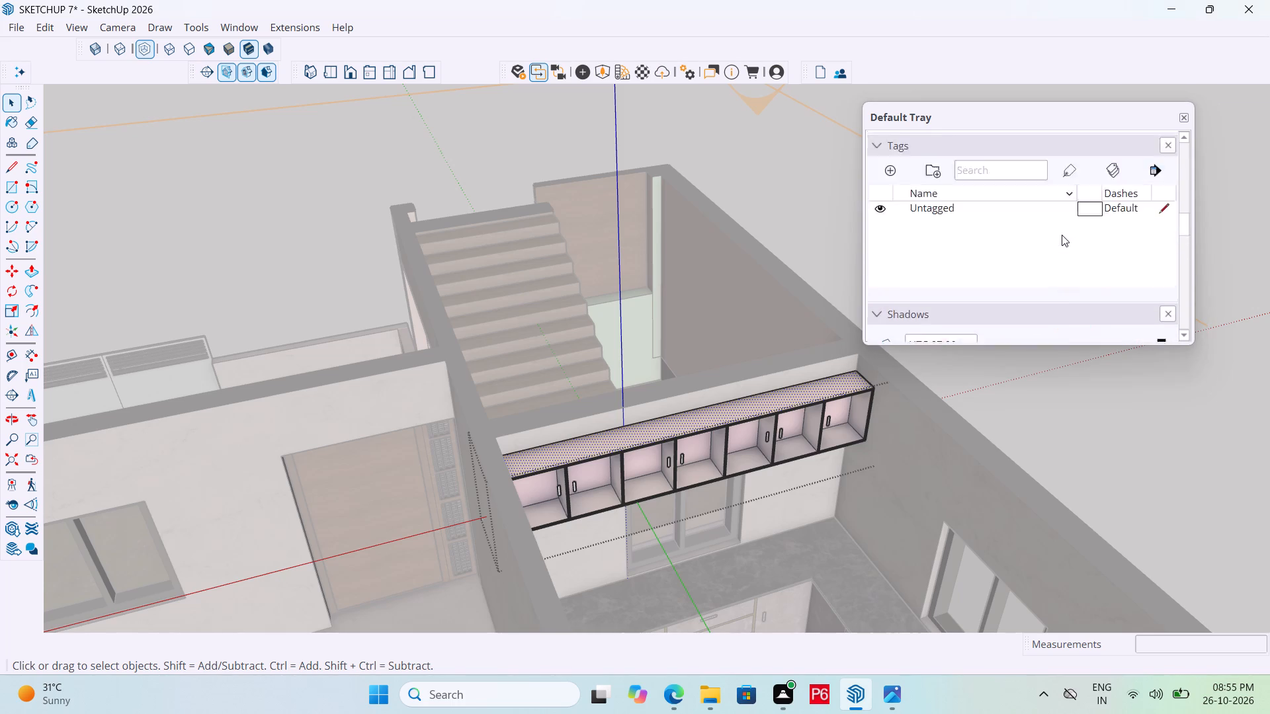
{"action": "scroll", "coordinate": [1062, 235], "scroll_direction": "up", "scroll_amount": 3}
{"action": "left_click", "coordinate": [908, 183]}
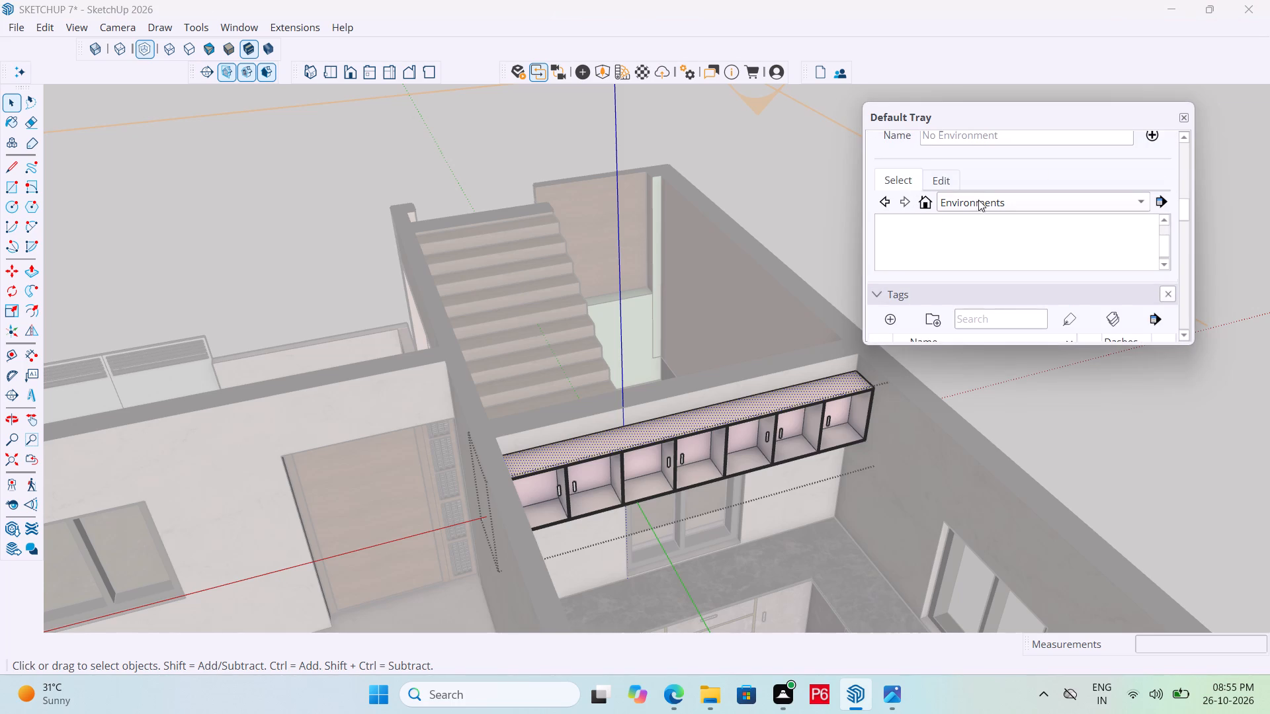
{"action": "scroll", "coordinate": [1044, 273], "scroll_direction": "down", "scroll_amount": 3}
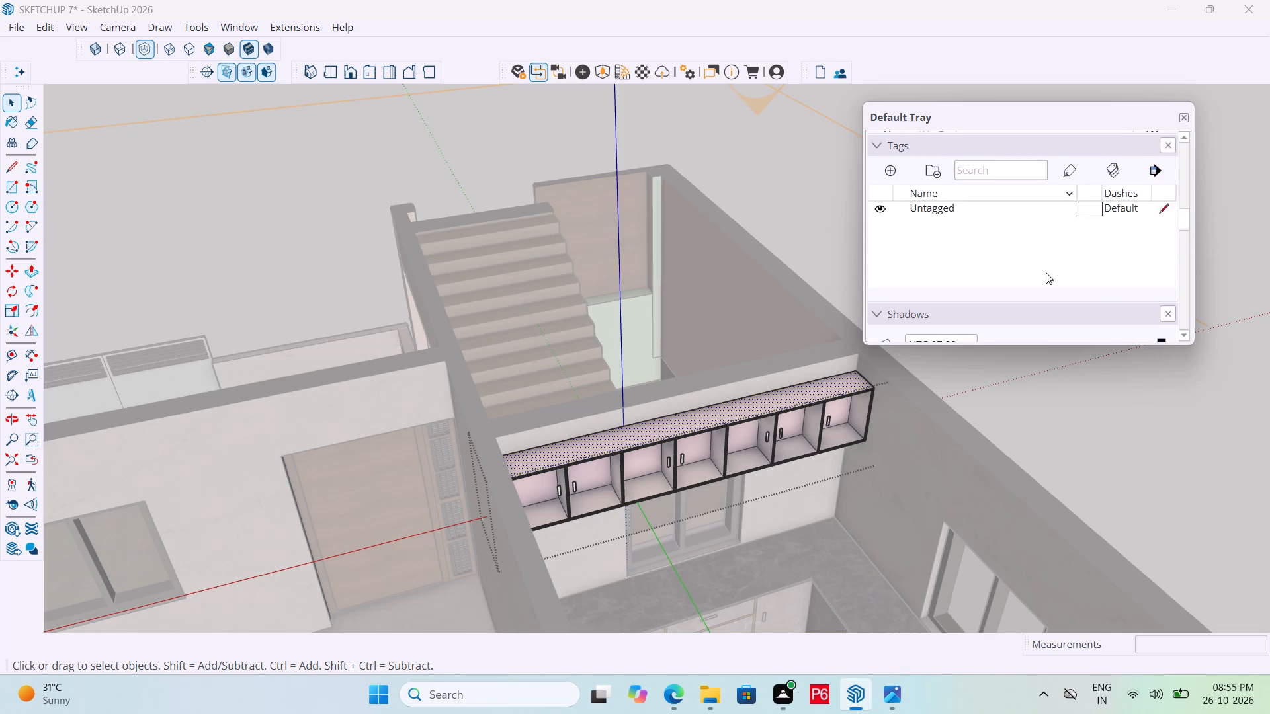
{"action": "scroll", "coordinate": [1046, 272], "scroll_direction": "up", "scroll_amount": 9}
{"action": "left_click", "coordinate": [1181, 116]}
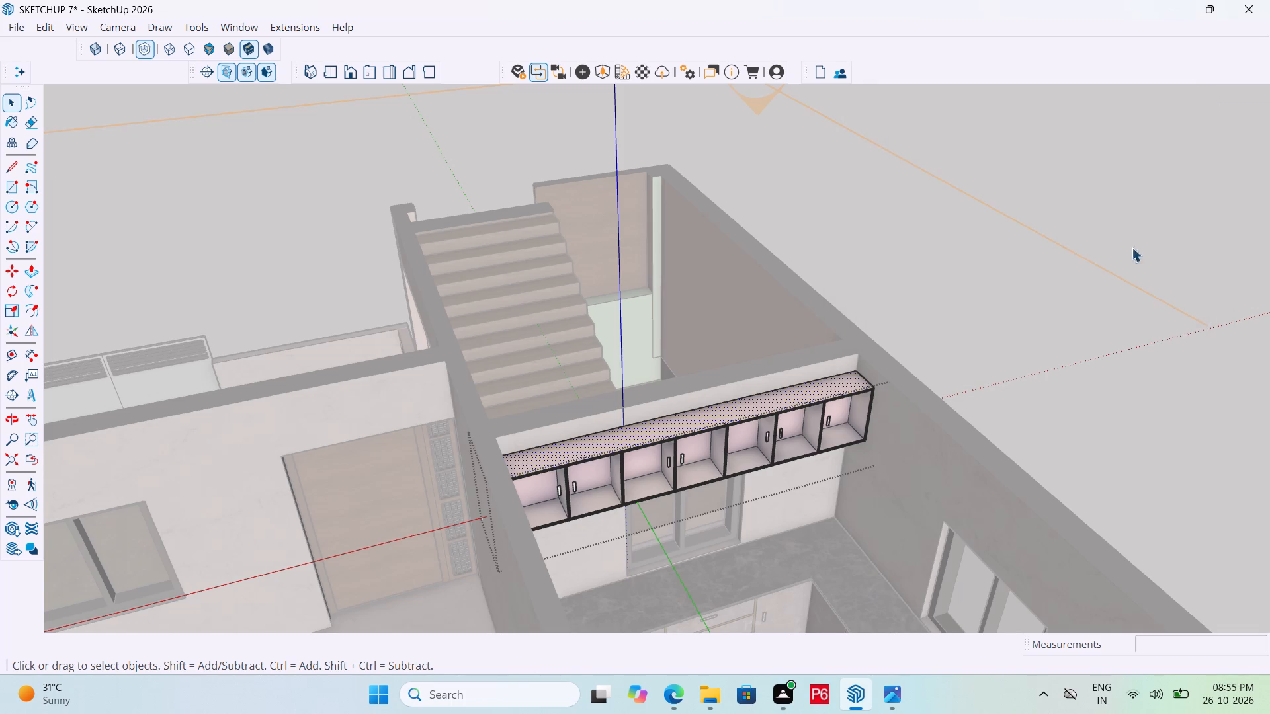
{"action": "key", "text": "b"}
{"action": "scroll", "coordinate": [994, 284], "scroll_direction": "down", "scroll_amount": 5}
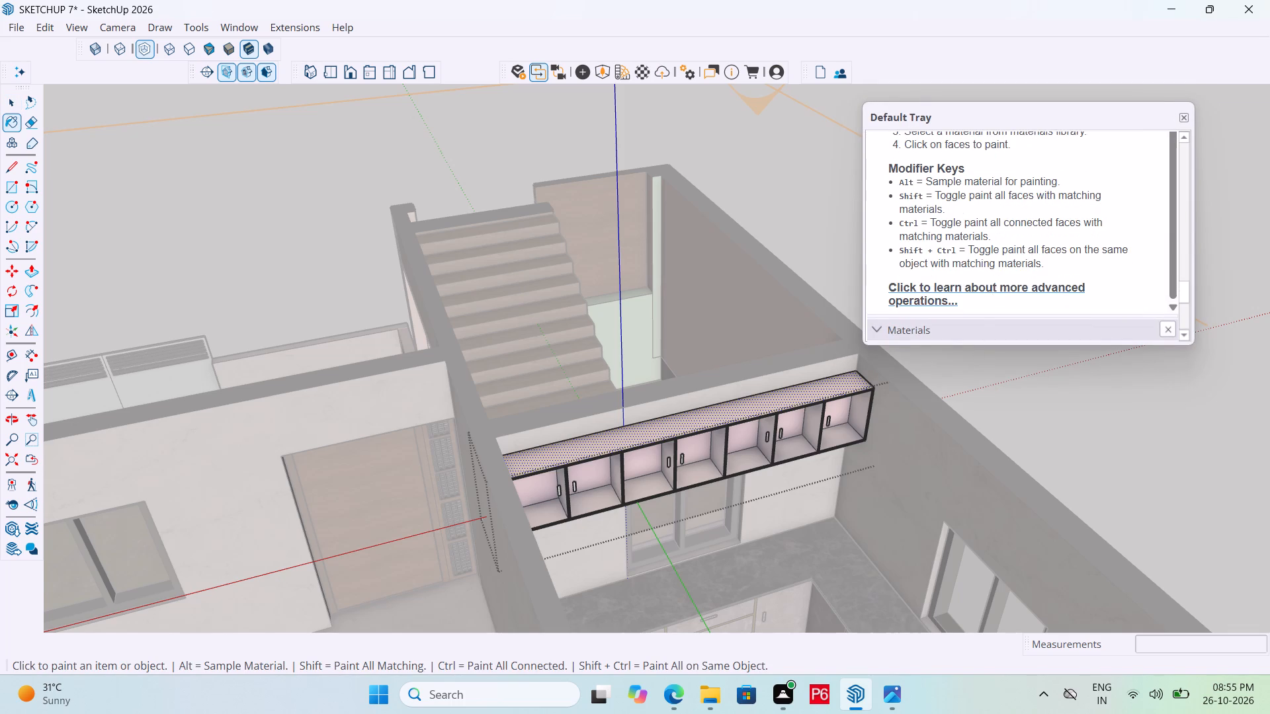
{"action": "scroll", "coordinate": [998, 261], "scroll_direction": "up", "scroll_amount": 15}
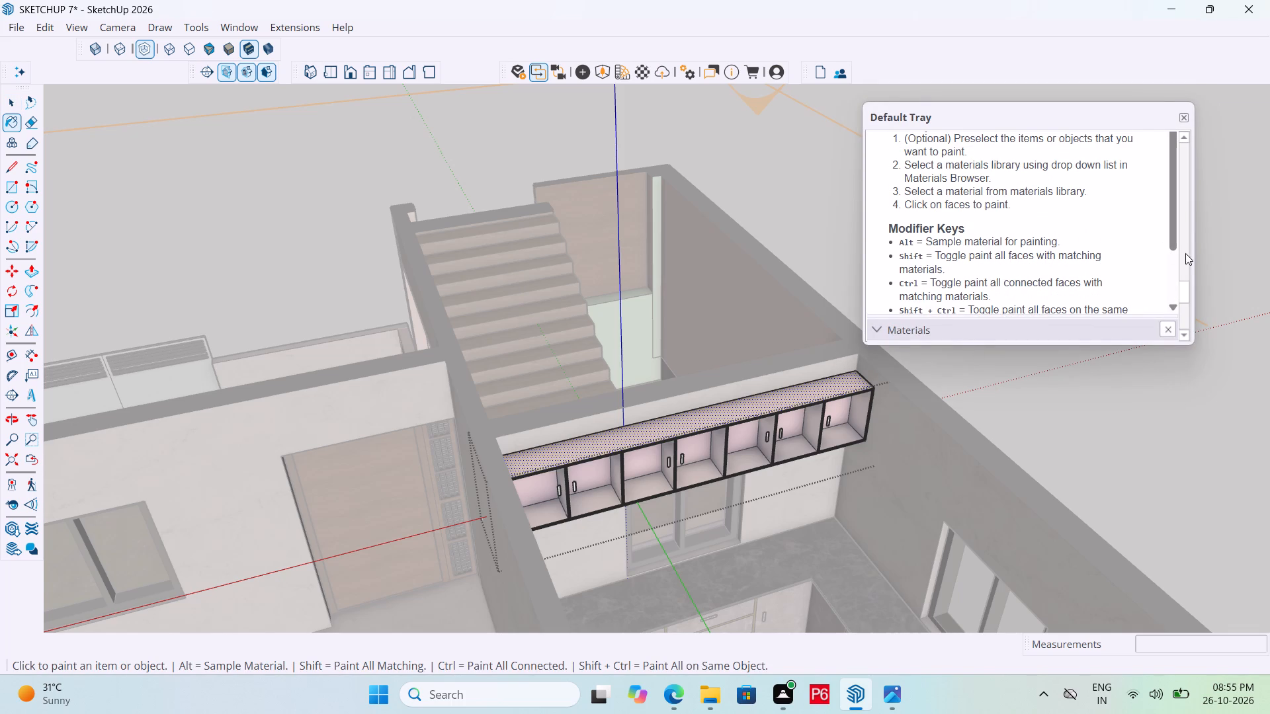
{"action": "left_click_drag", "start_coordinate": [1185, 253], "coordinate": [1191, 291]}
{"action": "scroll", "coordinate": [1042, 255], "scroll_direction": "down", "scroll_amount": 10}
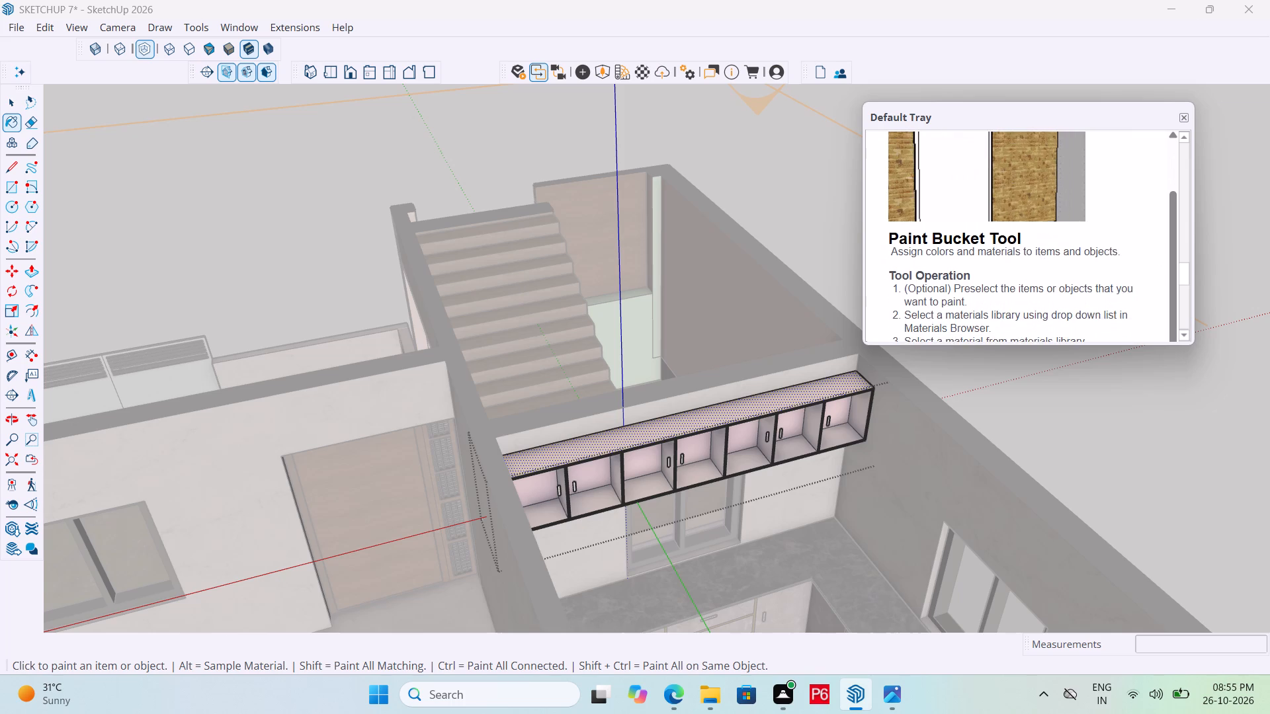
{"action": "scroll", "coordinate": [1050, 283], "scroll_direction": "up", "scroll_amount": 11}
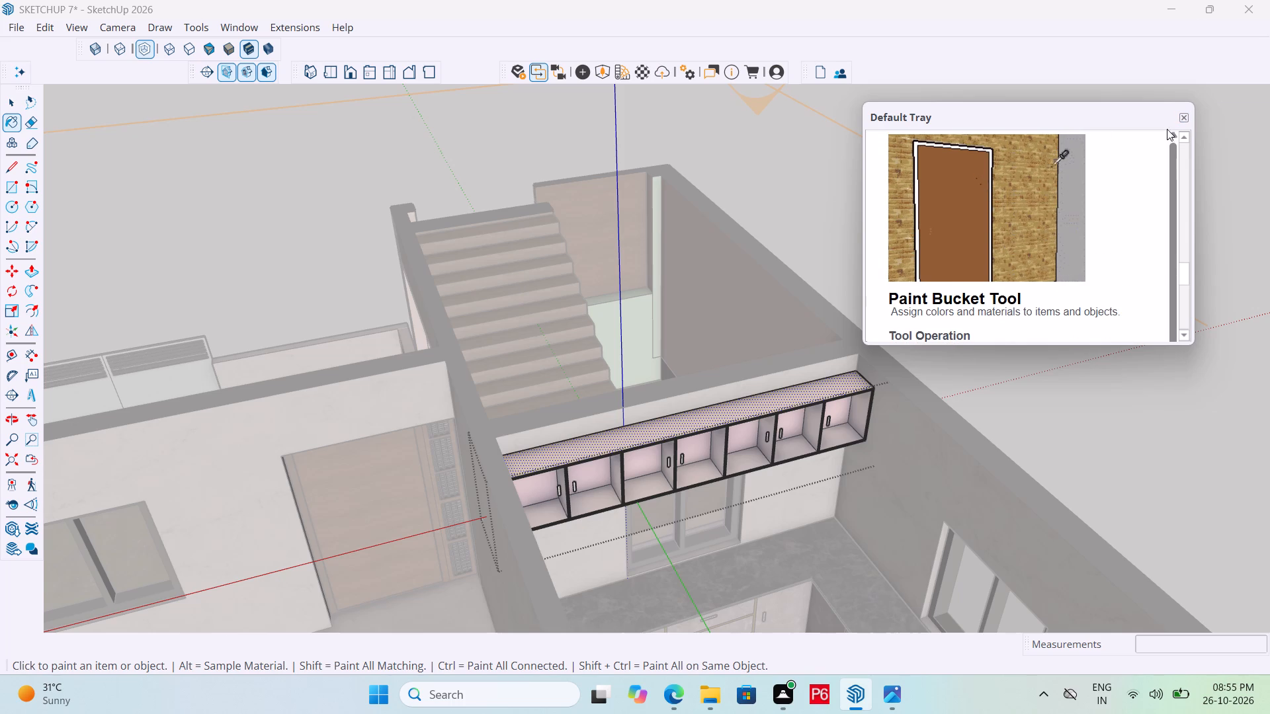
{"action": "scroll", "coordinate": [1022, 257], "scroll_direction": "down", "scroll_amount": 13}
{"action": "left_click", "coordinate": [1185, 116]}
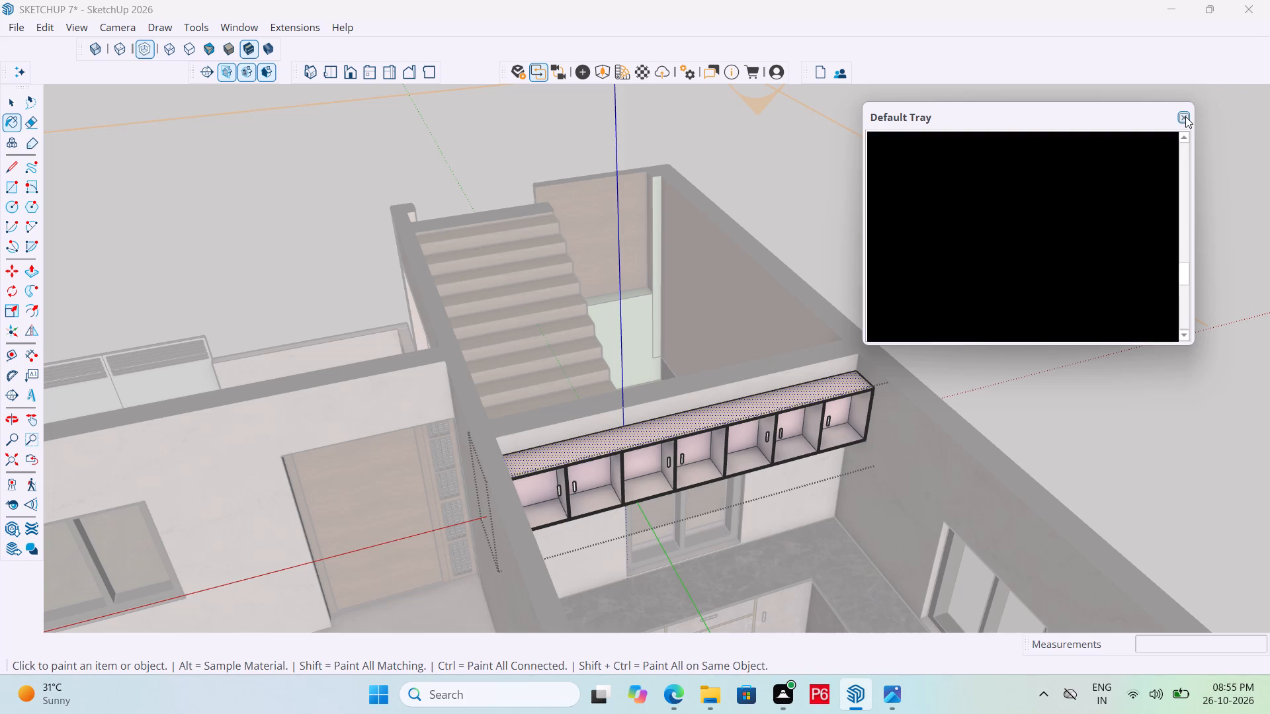
Sample Marble_06_1K from the base cabinet fronts below the countertop and paint the overhead cabinets' top surface with it.
{"action": "key", "text": "b"}
{"action": "scroll", "coordinate": [984, 285], "scroll_direction": "down", "scroll_amount": 3}
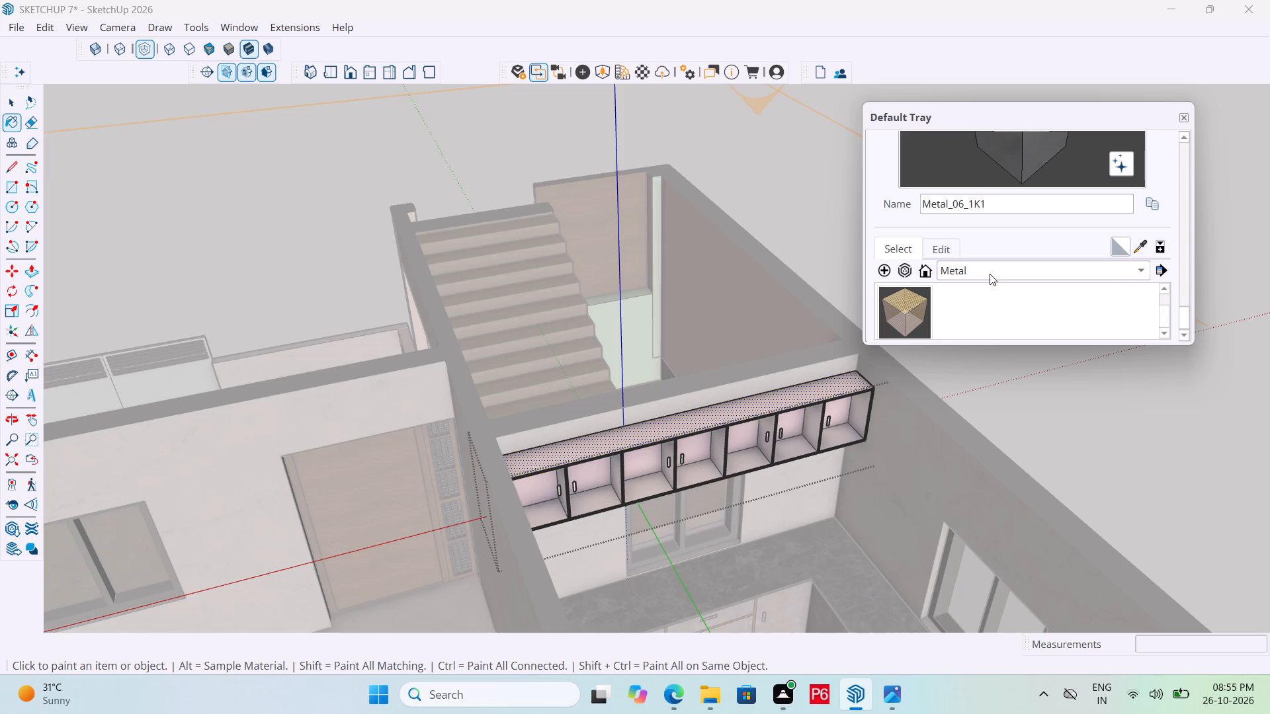
{"action": "scroll", "coordinate": [727, 482], "scroll_direction": "up", "scroll_amount": 5}
{"action": "scroll", "coordinate": [726, 354], "scroll_direction": "up", "scroll_amount": 1}
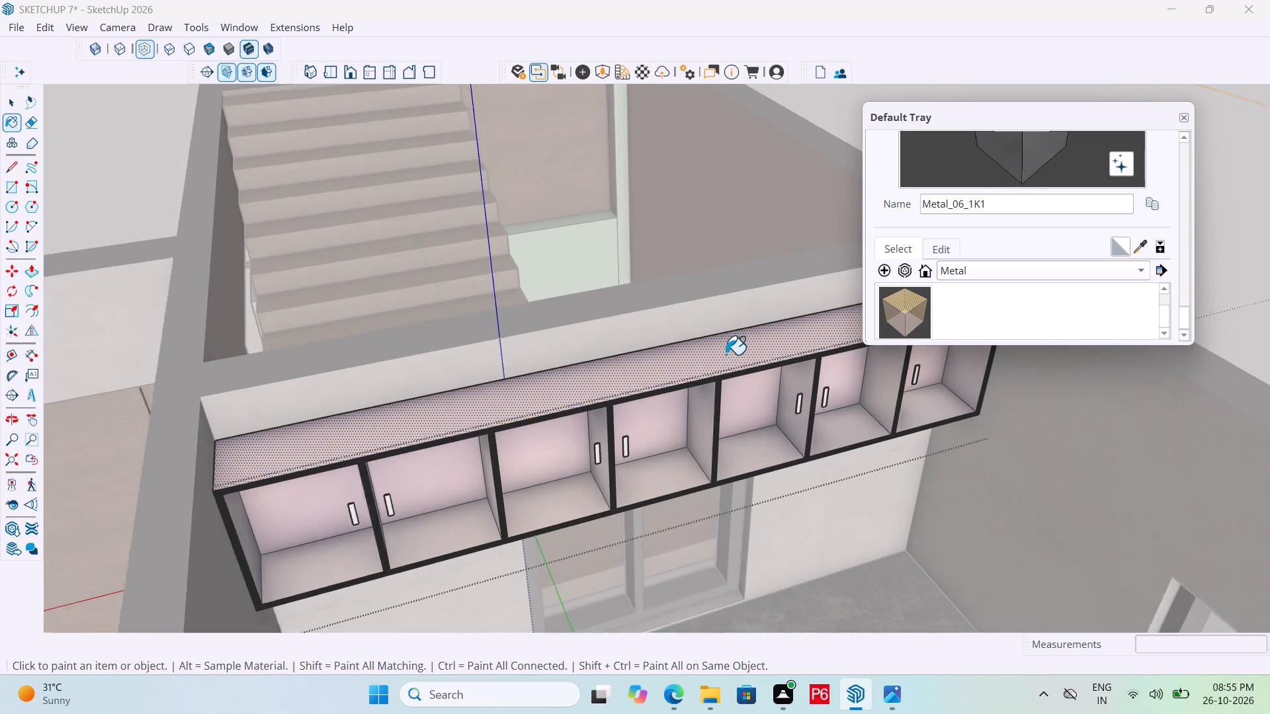
{"action": "scroll", "coordinate": [726, 354], "scroll_direction": "up", "scroll_amount": 2}
{"action": "left_click", "coordinate": [997, 274]}
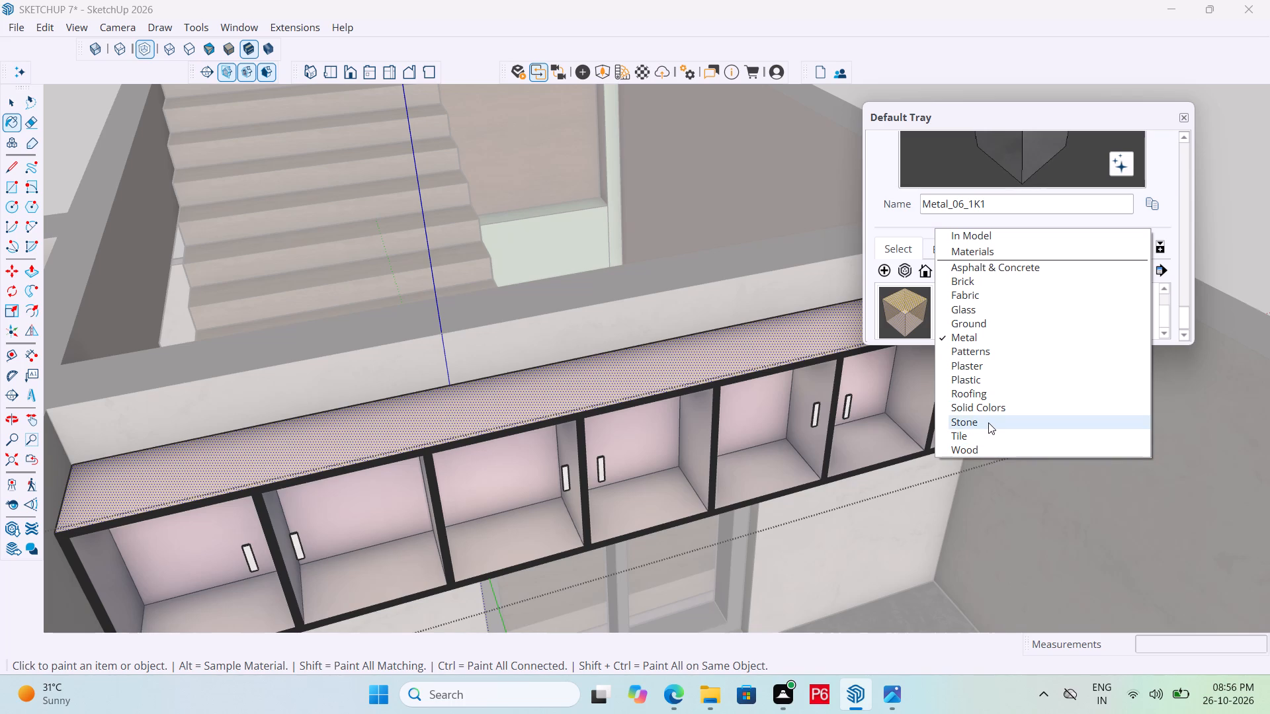
{"action": "double_click", "coordinate": [988, 422]}
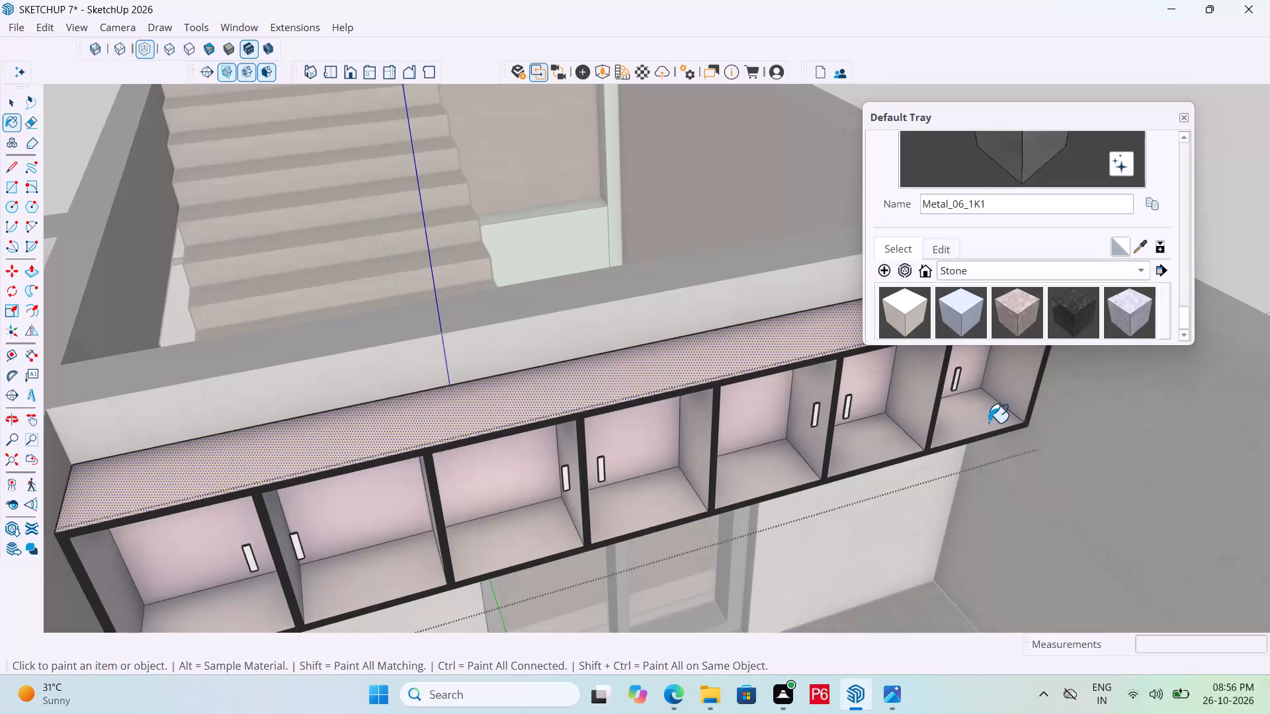
{"action": "scroll", "coordinate": [668, 361], "scroll_direction": "down", "scroll_amount": 6}
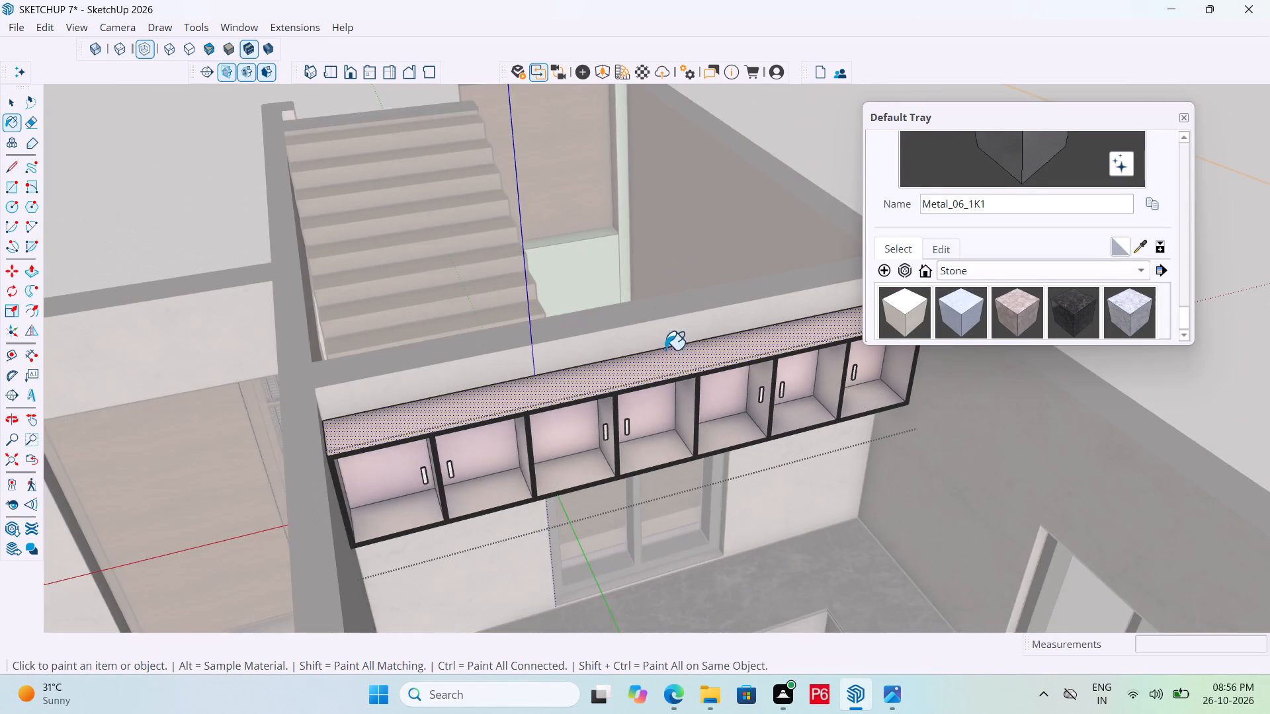
{"action": "scroll", "coordinate": [656, 330], "scroll_direction": "down", "scroll_amount": 6}
{"action": "scroll", "coordinate": [723, 495], "scroll_direction": "up", "scroll_amount": 10}
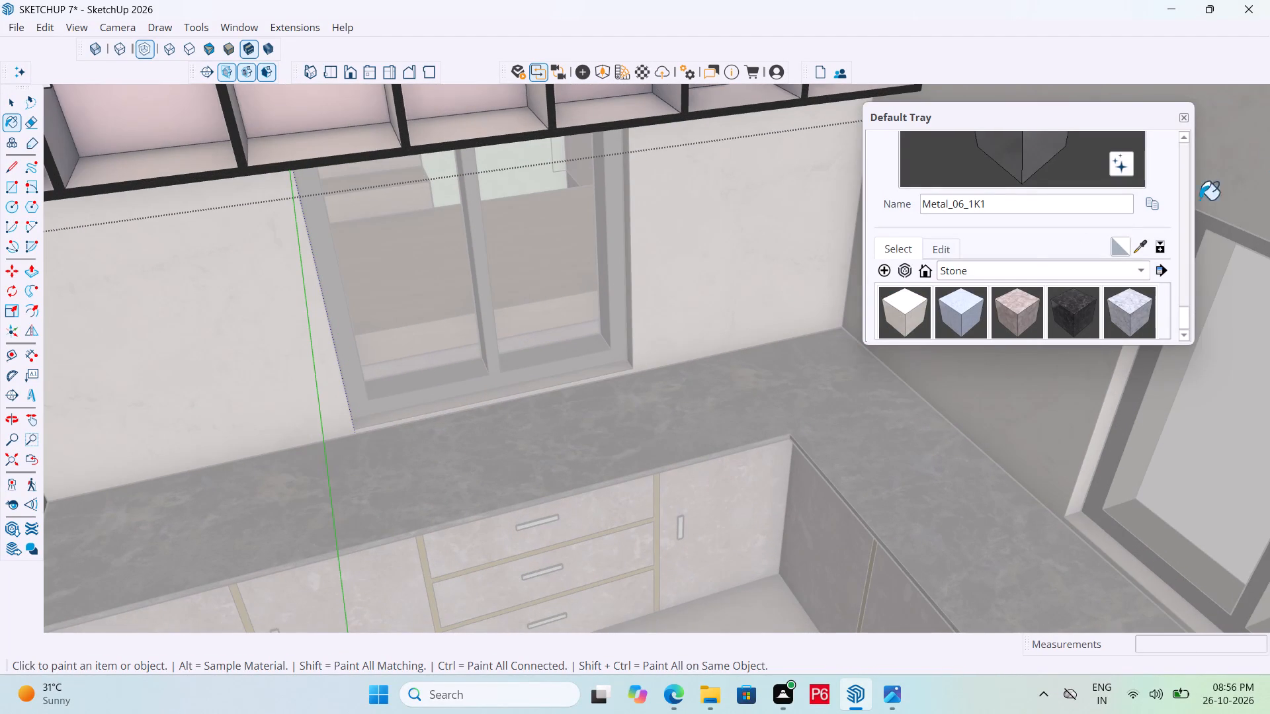
{"action": "left_click", "coordinate": [1138, 246]}
{"action": "left_click", "coordinate": [627, 492]}
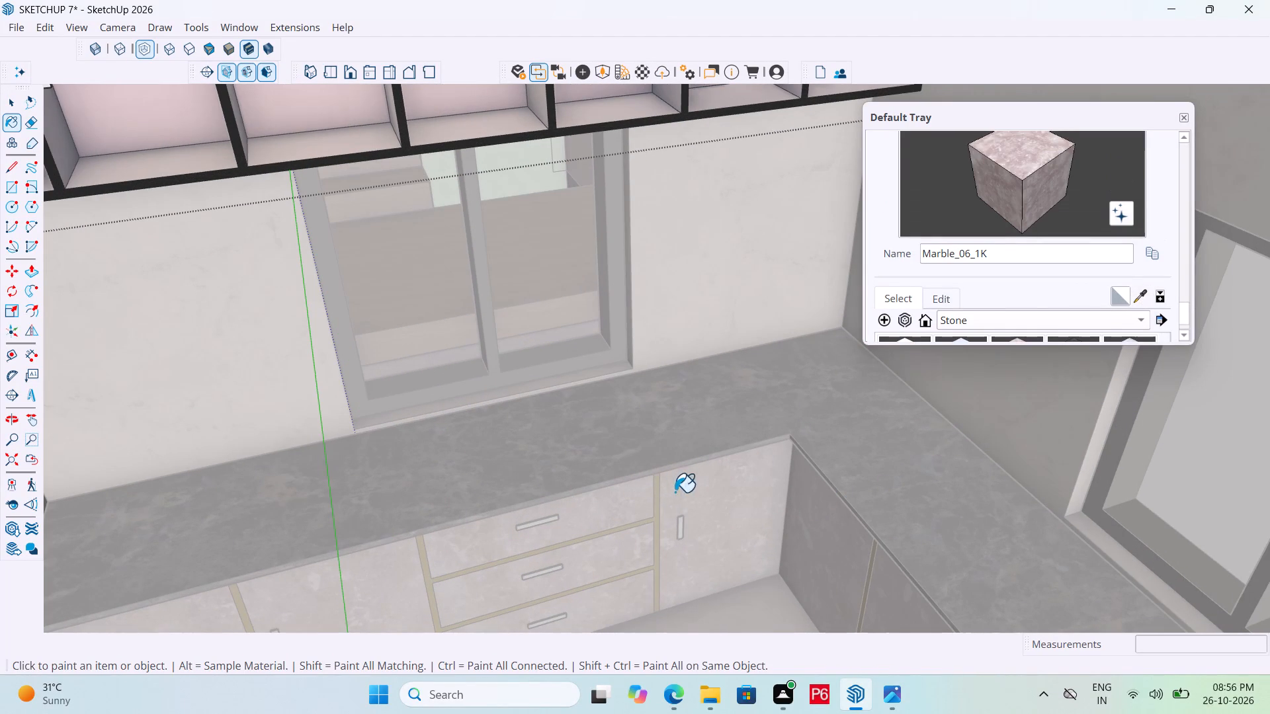
{"action": "scroll", "coordinate": [657, 459], "scroll_direction": "down", "scroll_amount": 5}
{"action": "scroll", "coordinate": [319, 221], "scroll_direction": "up", "scroll_amount": 9}
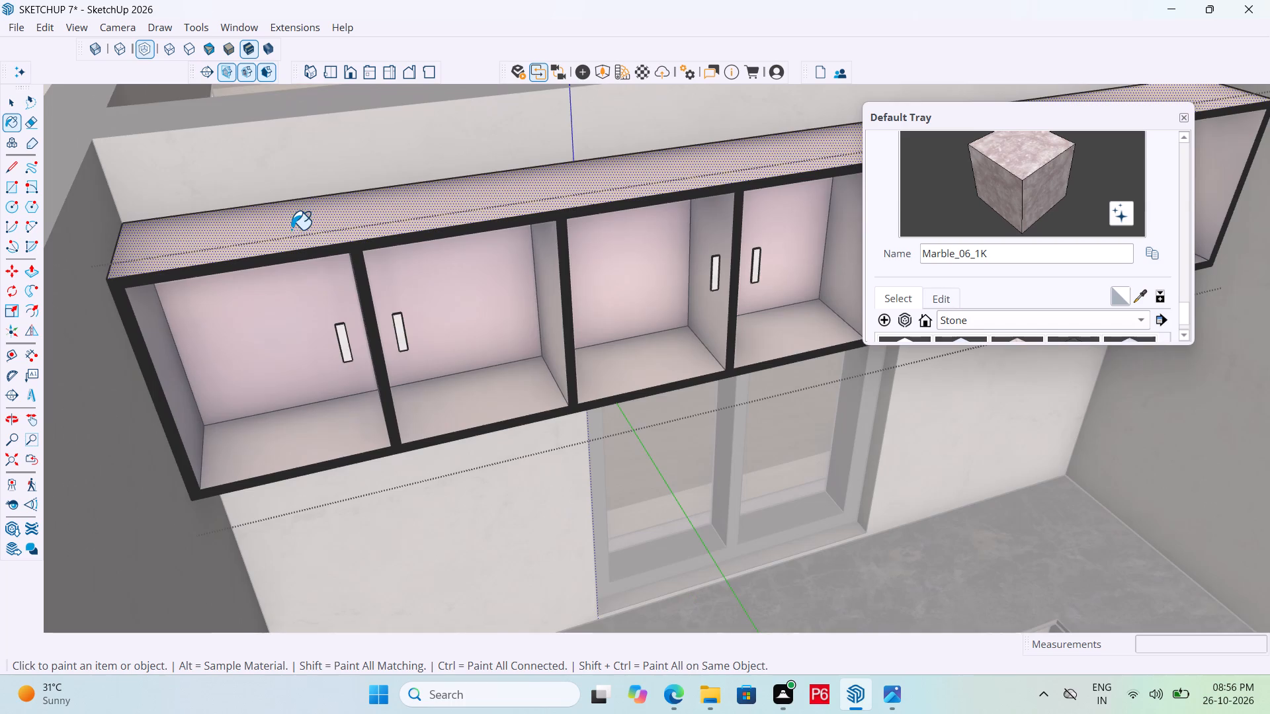
{"action": "left_click", "coordinate": [298, 228]}
Paint the underside of the overhead cabinets, above the kitchen window, with Marble_06_1K.
{"action": "middle_click_drag", "start_coordinate": [617, 488], "coordinate": [578, 335]}
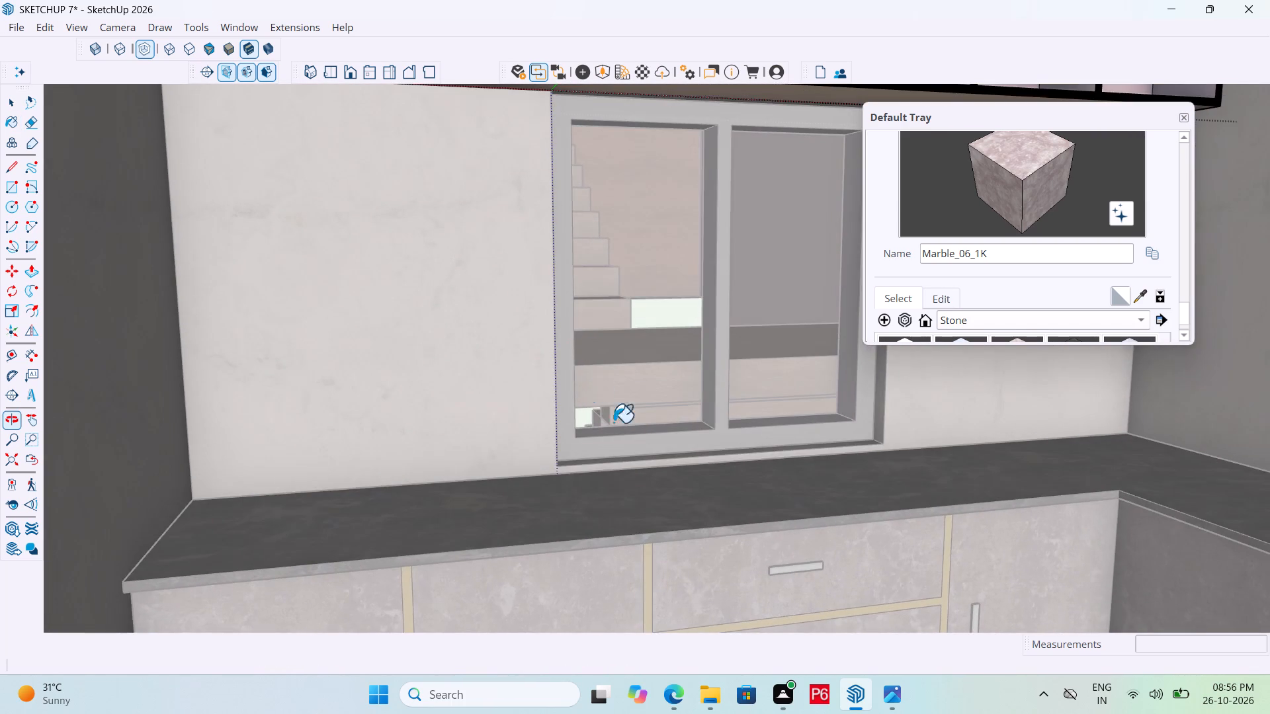
{"action": "scroll", "coordinate": [640, 477], "scroll_direction": "down", "scroll_amount": 5}
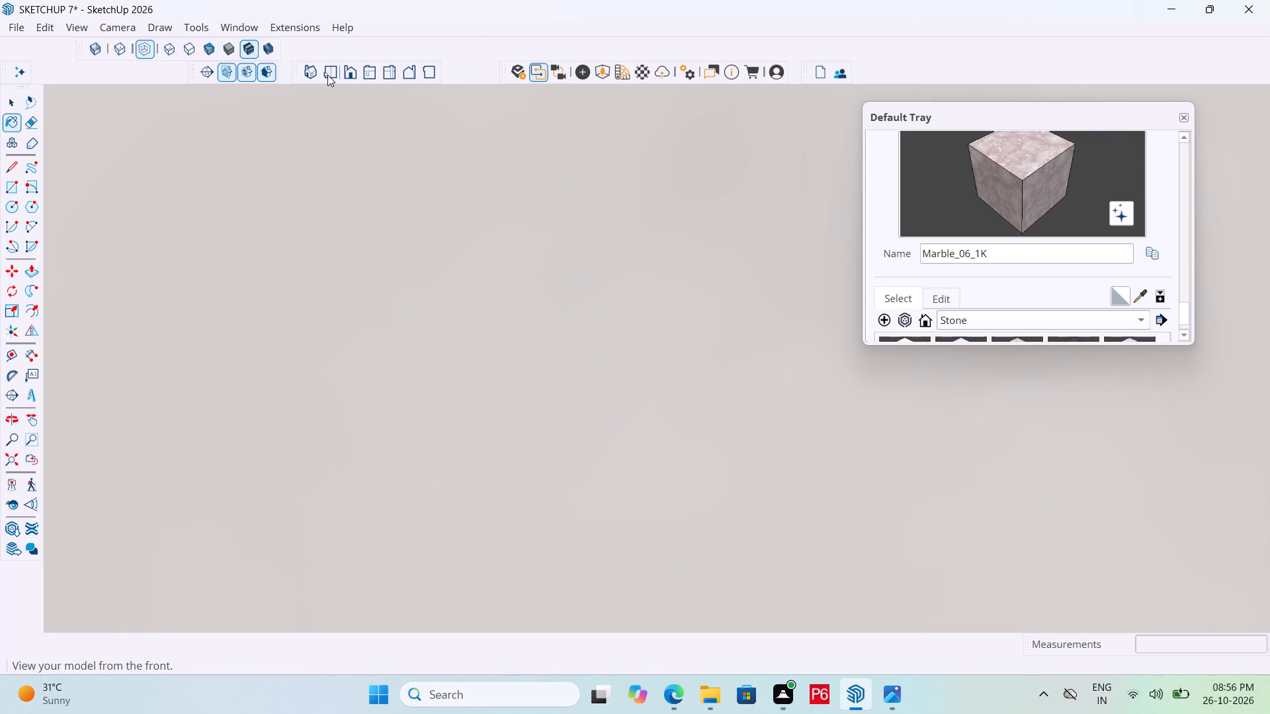
{"action": "left_click", "coordinate": [327, 75]}
{"action": "scroll", "coordinate": [579, 379], "scroll_direction": "down", "scroll_amount": 13}
{"action": "middle_click_drag", "start_coordinate": [745, 405], "coordinate": [72, 364]}
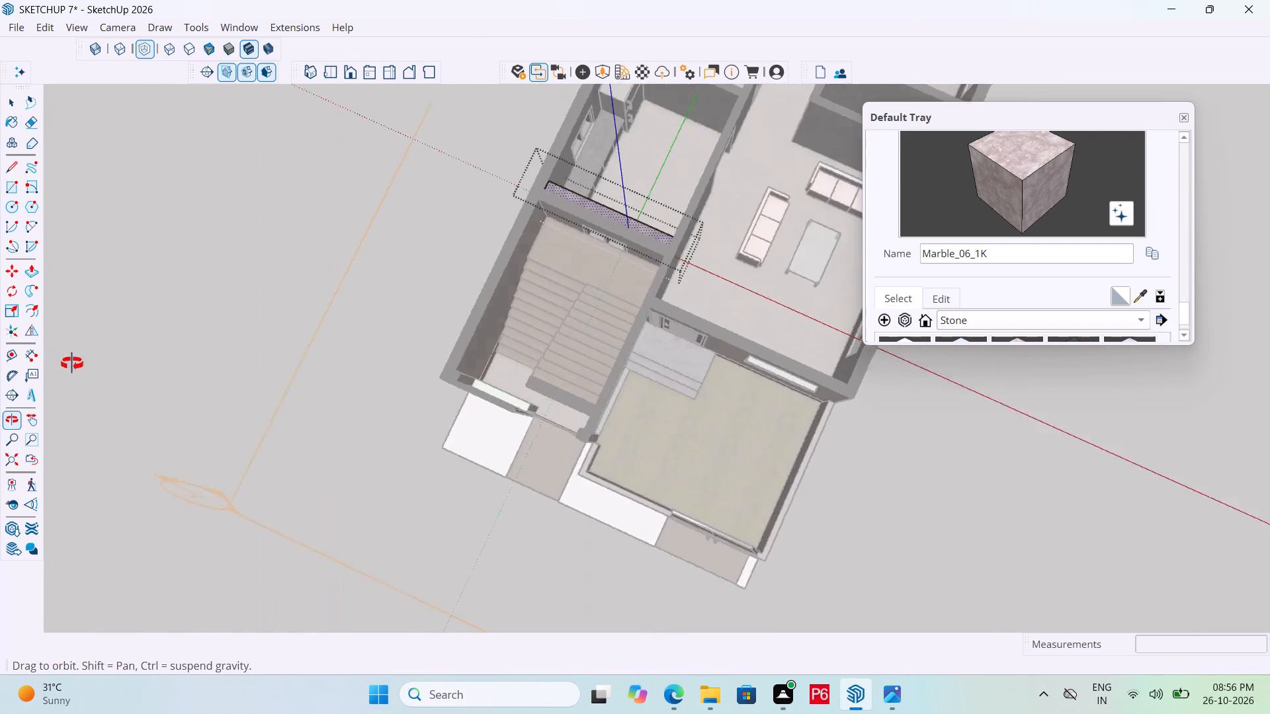
{"action": "middle_click_drag", "start_coordinate": [72, 364], "coordinate": [69, 363]}
{"action": "middle_click_drag", "start_coordinate": [846, 363], "coordinate": [82, 52]}
{"action": "scroll", "coordinate": [724, 286], "scroll_direction": "up", "scroll_amount": 9}
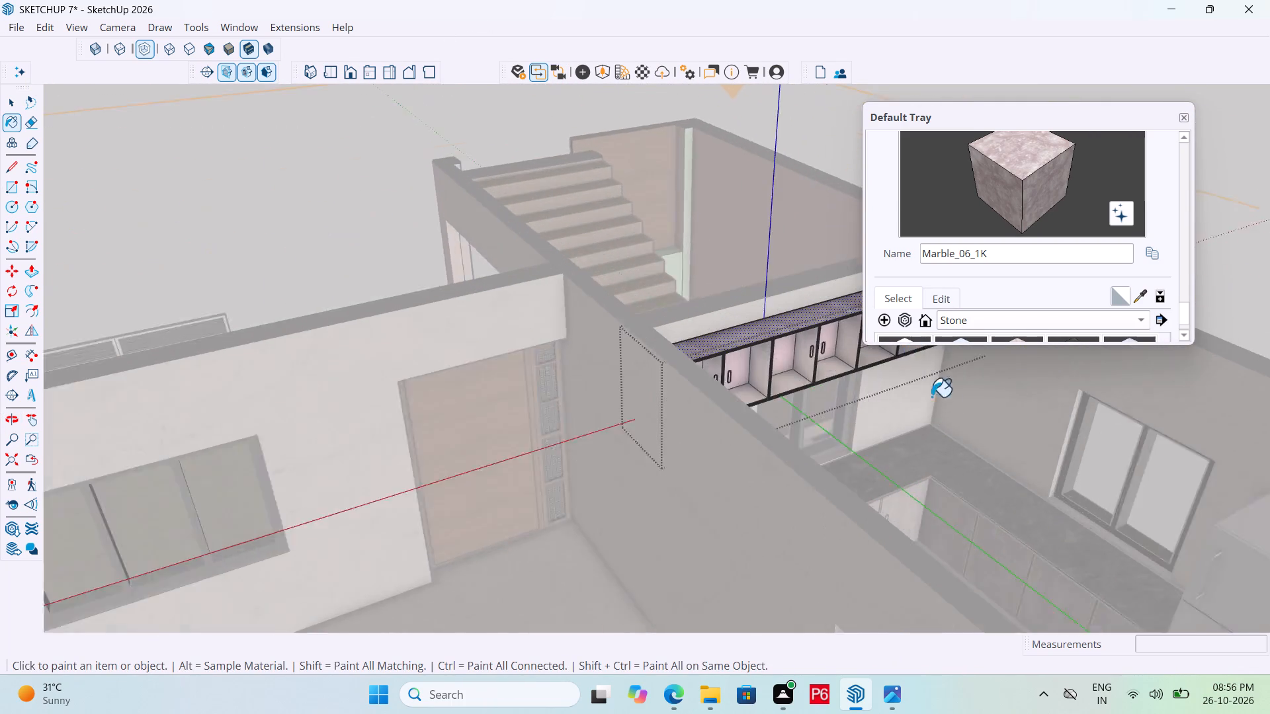
{"action": "scroll", "coordinate": [931, 397], "scroll_direction": "up", "scroll_amount": 8}
{"action": "middle_click_drag", "start_coordinate": [568, 311], "coordinate": [564, 289]}
{"action": "scroll", "coordinate": [390, 210], "scroll_direction": "up", "scroll_amount": 6}
{"action": "middle_click_drag", "start_coordinate": [426, 372], "coordinate": [456, 92]}
{"action": "left_click", "coordinate": [463, 416]}
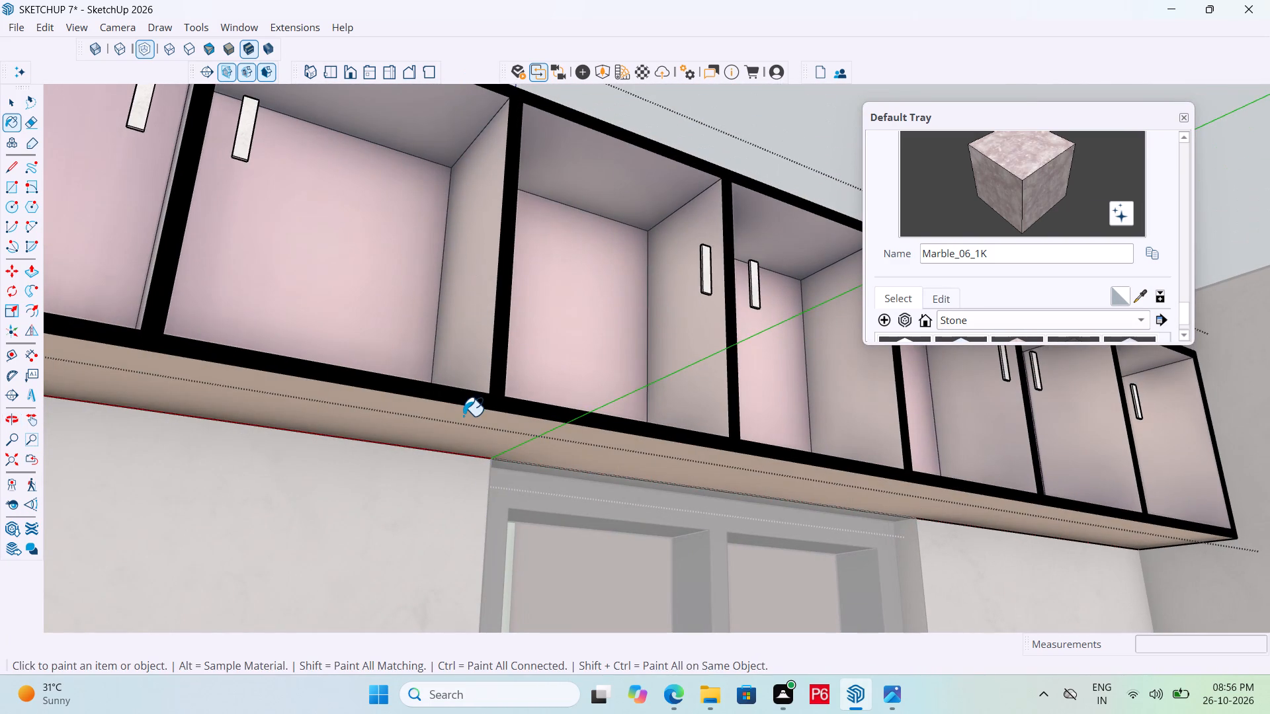
{"action": "scroll", "coordinate": [507, 411], "scroll_direction": "down", "scroll_amount": 3}
{"action": "middle_click_drag", "start_coordinate": [507, 412], "coordinate": [466, 700]}
{"action": "scroll", "coordinate": [561, 466], "scroll_direction": "down", "scroll_amount": 12}
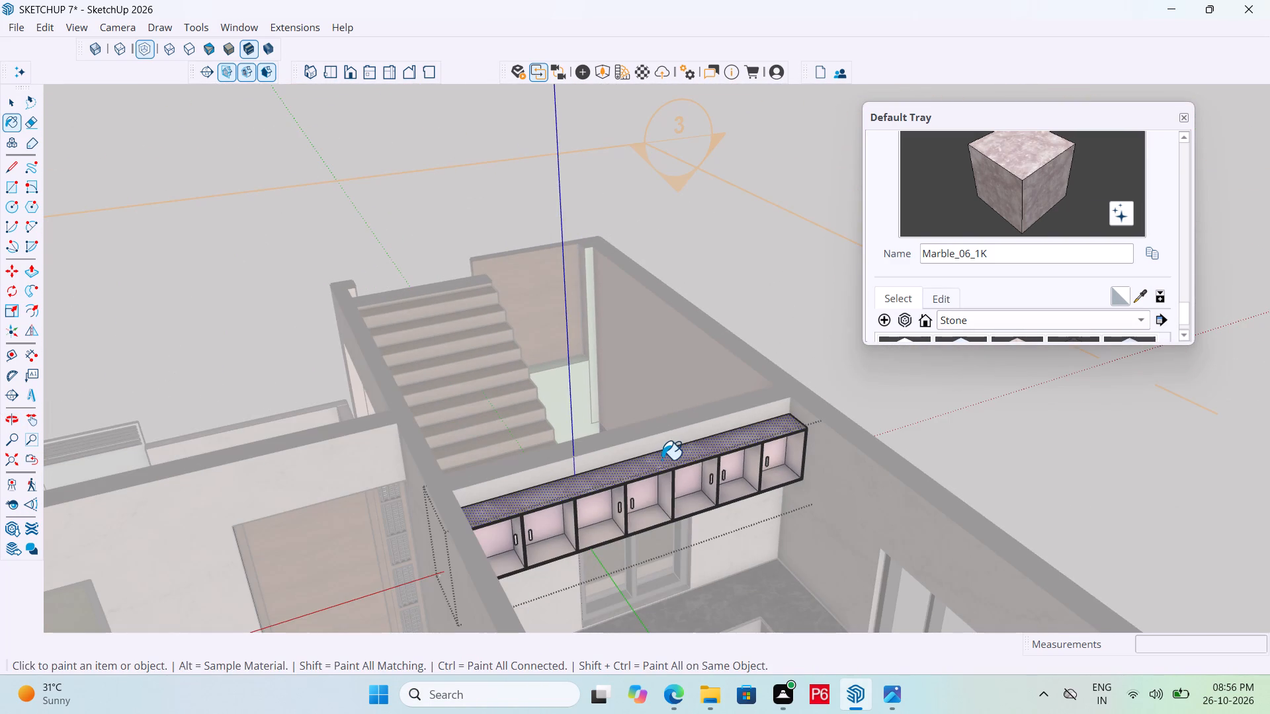
Save the house model.
{"action": "key", "text": "ctrl+s"}
{"action": "key", "text": "ctrl+s"}
{"action": "key", "text": "ctrl+s"}
{"action": "key", "text": "ctrl+s"}
{"action": "key", "text": "ctrl+s"}
{"action": "key", "text": "ctrl+s"}
{"action": "key", "text": "ctrl+s"}
{"action": "key", "text": "ctrl+s"}
Leave the overhead cabinet group and return to the whole house model.
{"action": "scroll", "coordinate": [670, 397], "scroll_direction": "down", "scroll_amount": 3, "text": "ctrl"}
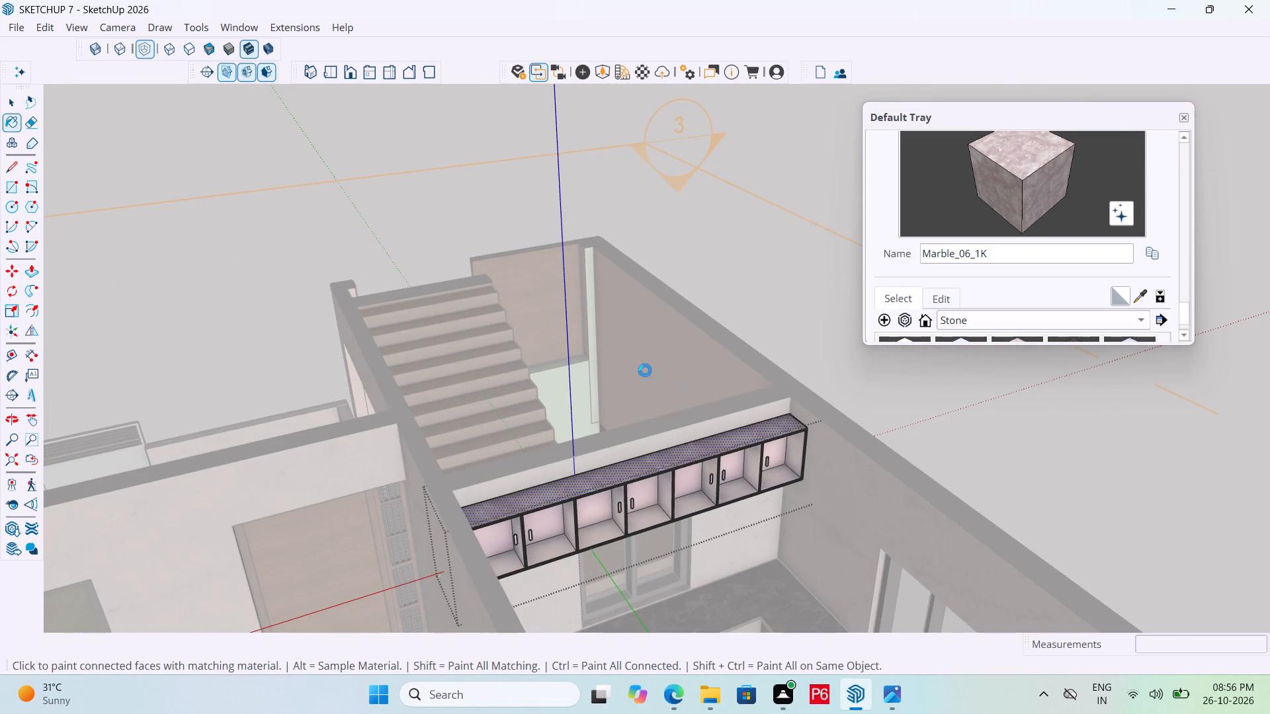
{"action": "scroll", "coordinate": [645, 370], "scroll_direction": "down", "scroll_amount": 3, "text": "ctrl"}
{"action": "scroll", "coordinate": [656, 238], "scroll_direction": "down", "scroll_amount": 12}
{"action": "middle_click_drag", "start_coordinate": [697, 399], "coordinate": [720, 427]}
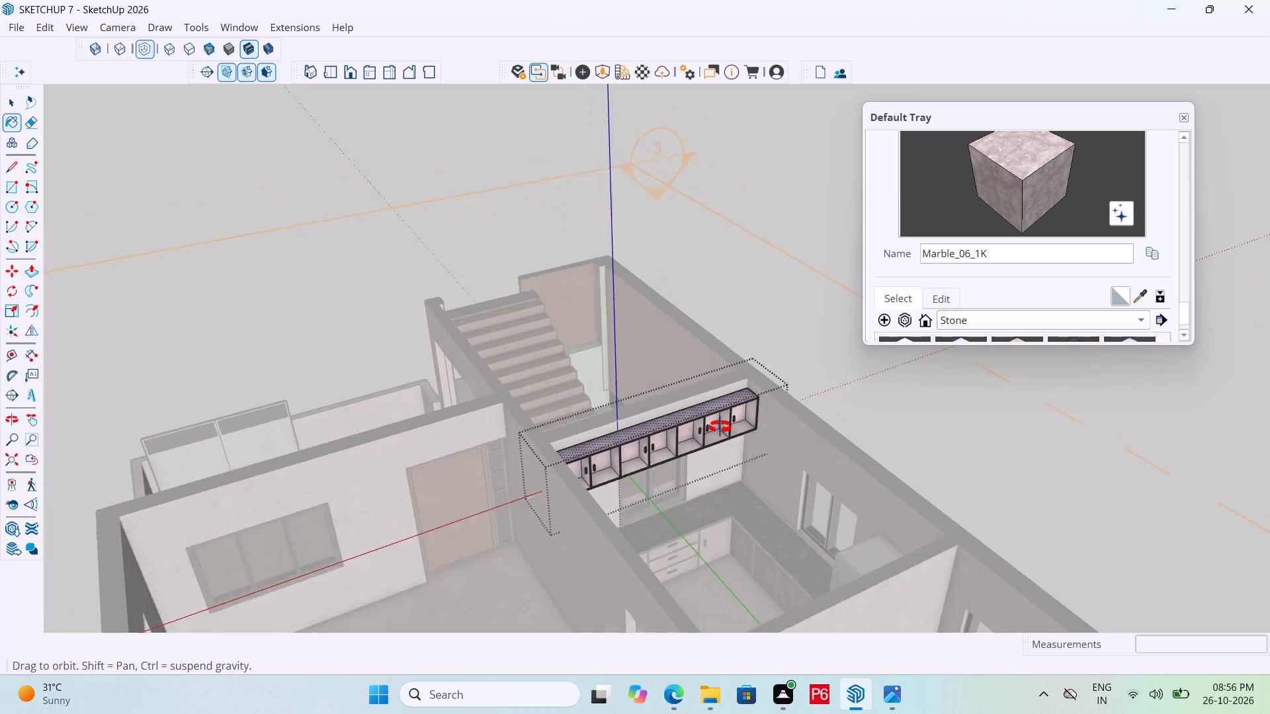
{"action": "middle_click_drag", "start_coordinate": [720, 427], "coordinate": [747, 456]}
{"action": "scroll", "coordinate": [568, 357], "scroll_direction": "down", "scroll_amount": 5}
{"action": "scroll", "coordinate": [495, 198], "scroll_direction": "down", "scroll_amount": 6}
{"action": "middle_click_drag", "start_coordinate": [705, 433], "coordinate": [706, 433]}
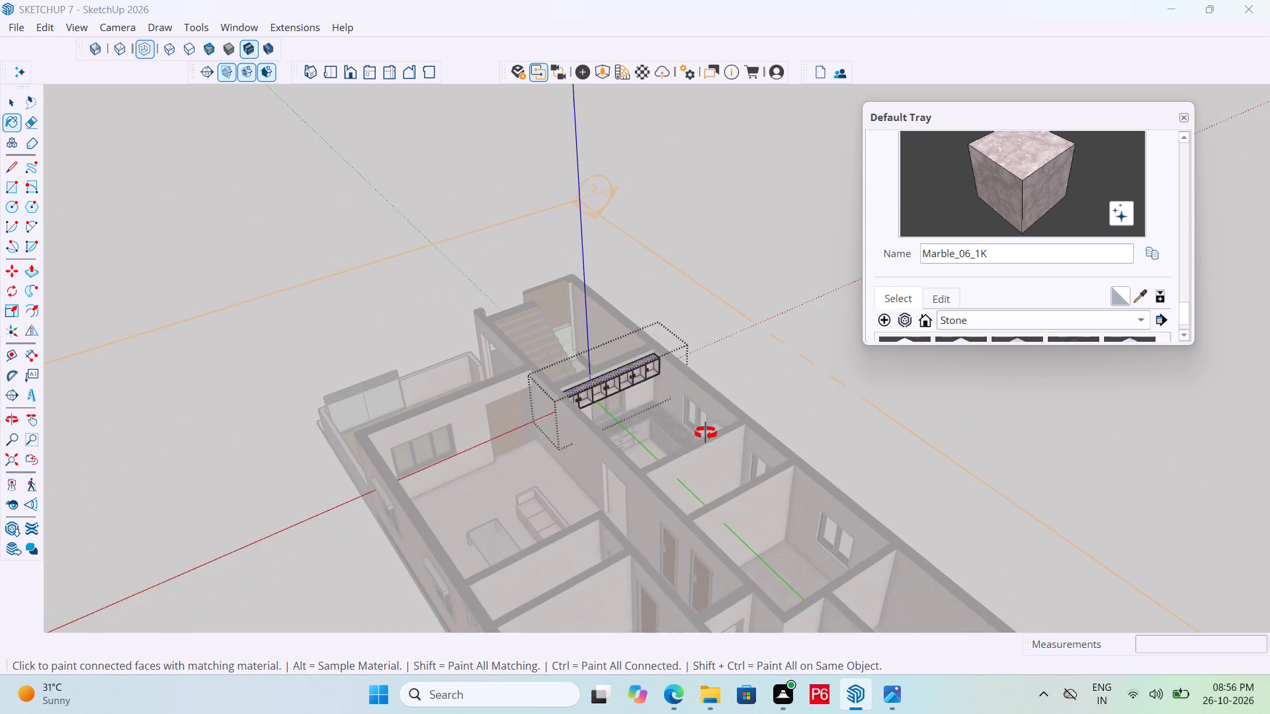
{"action": "middle_click_drag", "start_coordinate": [706, 433], "coordinate": [682, 512]}
{"action": "key", "text": "space"}
{"action": "left_click", "coordinate": [882, 404]}
Examine the marble-painted overhead cabinets, the base cabinets and the empty wall beside the fridge-side window in the kitchen.
{"action": "middle_click_drag", "start_coordinate": [706, 458], "coordinate": [681, 304]}
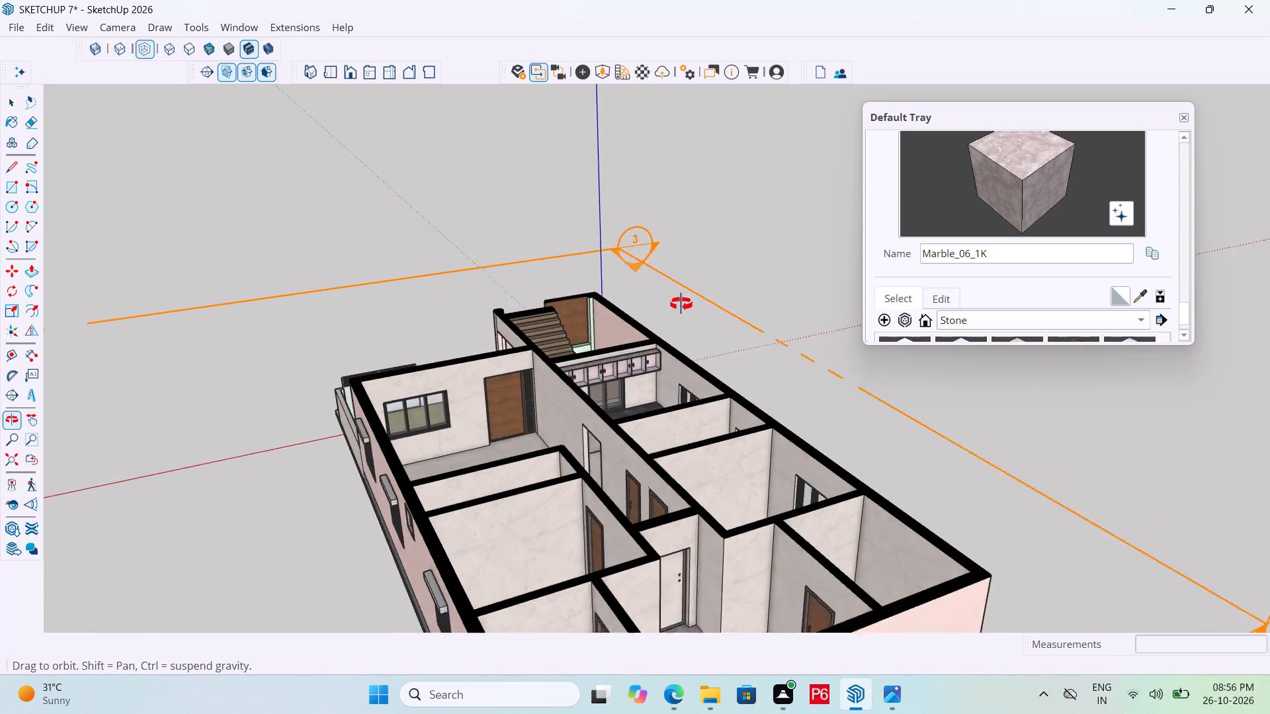
{"action": "middle_click_drag", "start_coordinate": [681, 304], "coordinate": [728, 335]}
{"action": "scroll", "coordinate": [732, 337], "scroll_direction": "up", "scroll_amount": 7}
{"action": "scroll", "coordinate": [605, 426], "scroll_direction": "up", "scroll_amount": 7}
{"action": "middle_click_drag", "start_coordinate": [622, 442], "coordinate": [761, 479]}
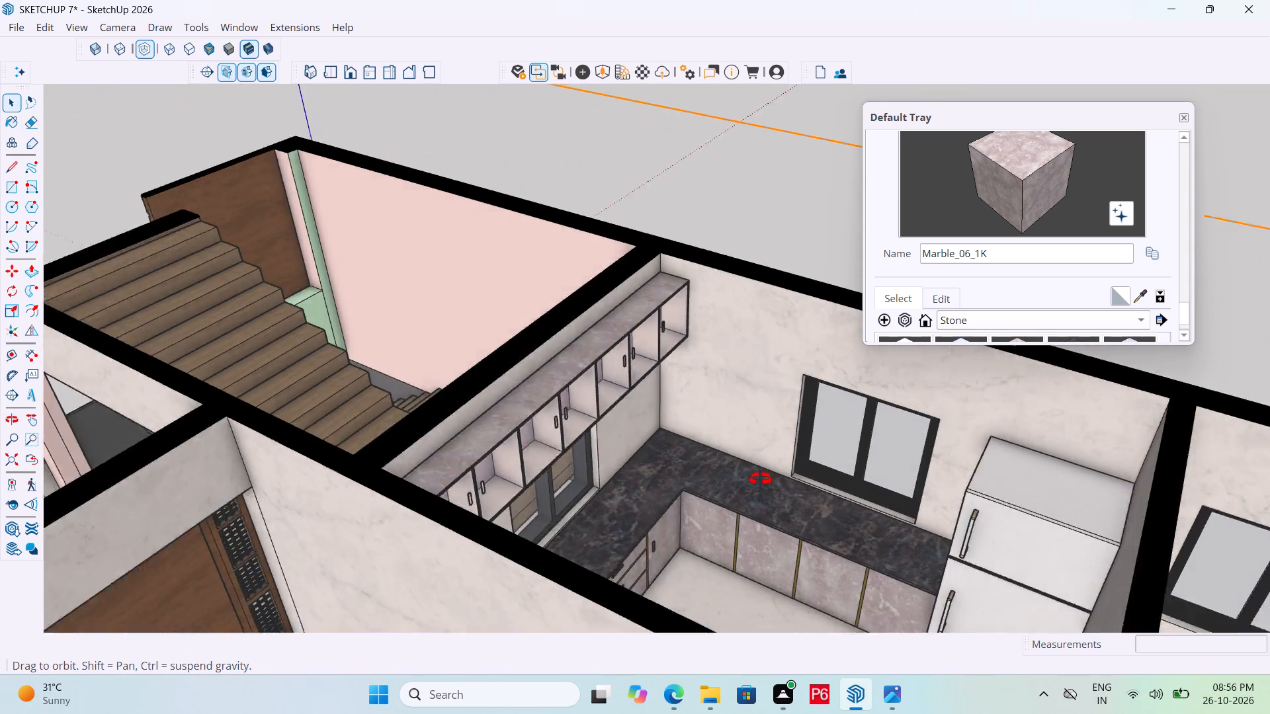
{"action": "middle_click_drag", "start_coordinate": [761, 479], "coordinate": [753, 476]}
{"action": "middle_click_drag", "start_coordinate": [753, 476], "coordinate": [733, 473]}
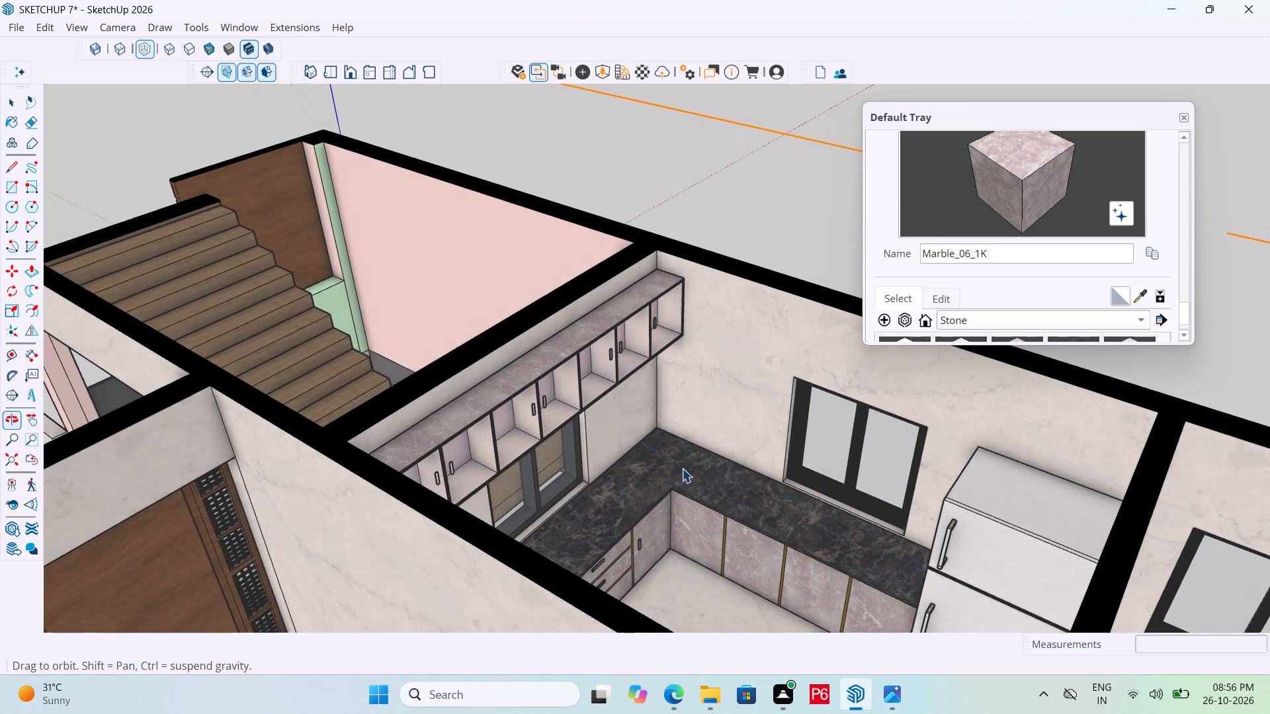
{"action": "middle_click_drag", "start_coordinate": [644, 428], "coordinate": [589, 413]}
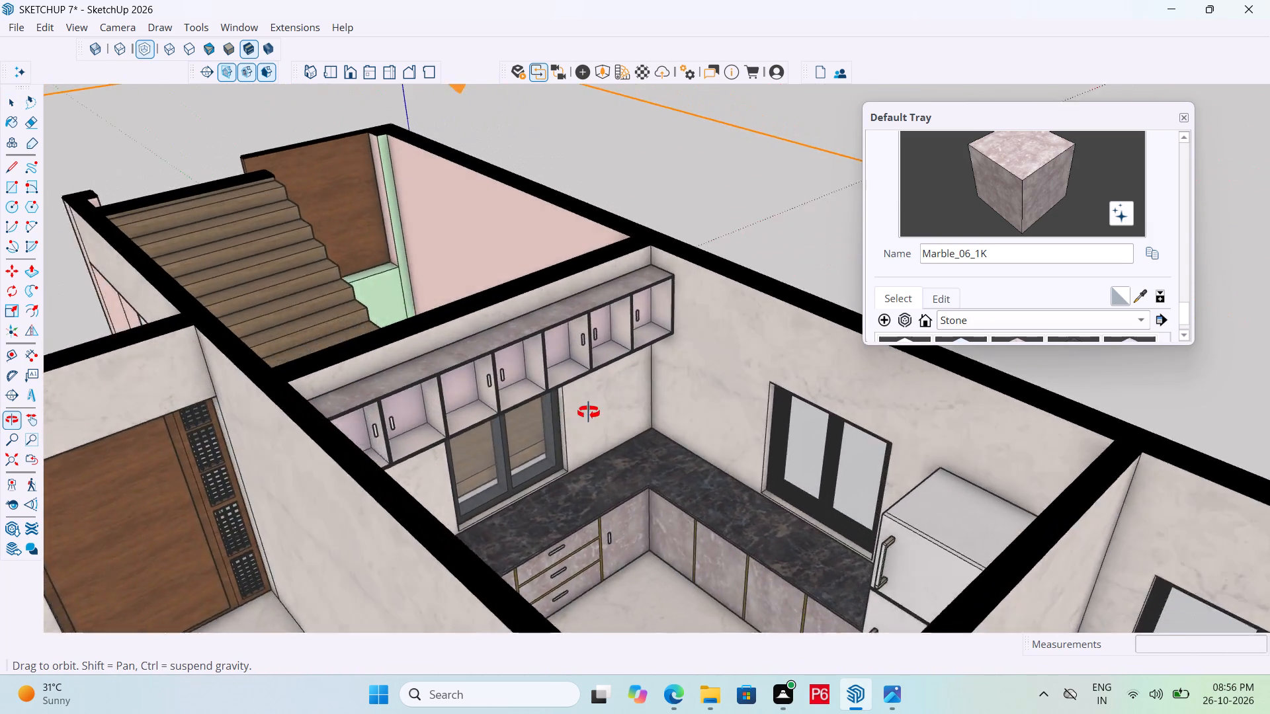
{"action": "middle_click_drag", "start_coordinate": [589, 413], "coordinate": [540, 409]}
{"action": "scroll", "coordinate": [433, 364], "scroll_direction": "down", "scroll_amount": 6}
{"action": "scroll", "coordinate": [758, 444], "scroll_direction": "up", "scroll_amount": 1}
{"action": "middle_click_drag", "start_coordinate": [762, 446], "coordinate": [790, 471]}
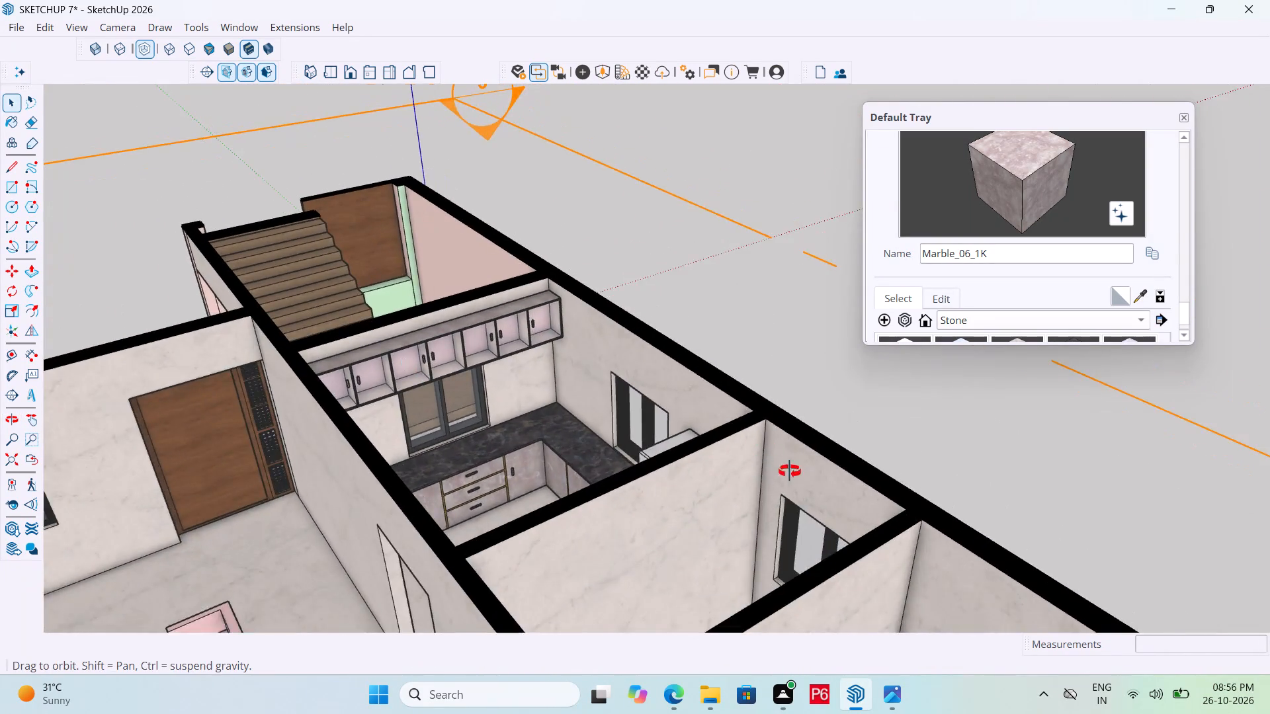
{"action": "middle_click_drag", "start_coordinate": [790, 471], "coordinate": [881, 488]}
{"action": "scroll", "coordinate": [784, 483], "scroll_direction": "up", "scroll_amount": 7}
{"action": "middle_click_drag", "start_coordinate": [668, 481], "coordinate": [706, 455]}
{"action": "scroll", "coordinate": [710, 415], "scroll_direction": "down", "scroll_amount": 4}
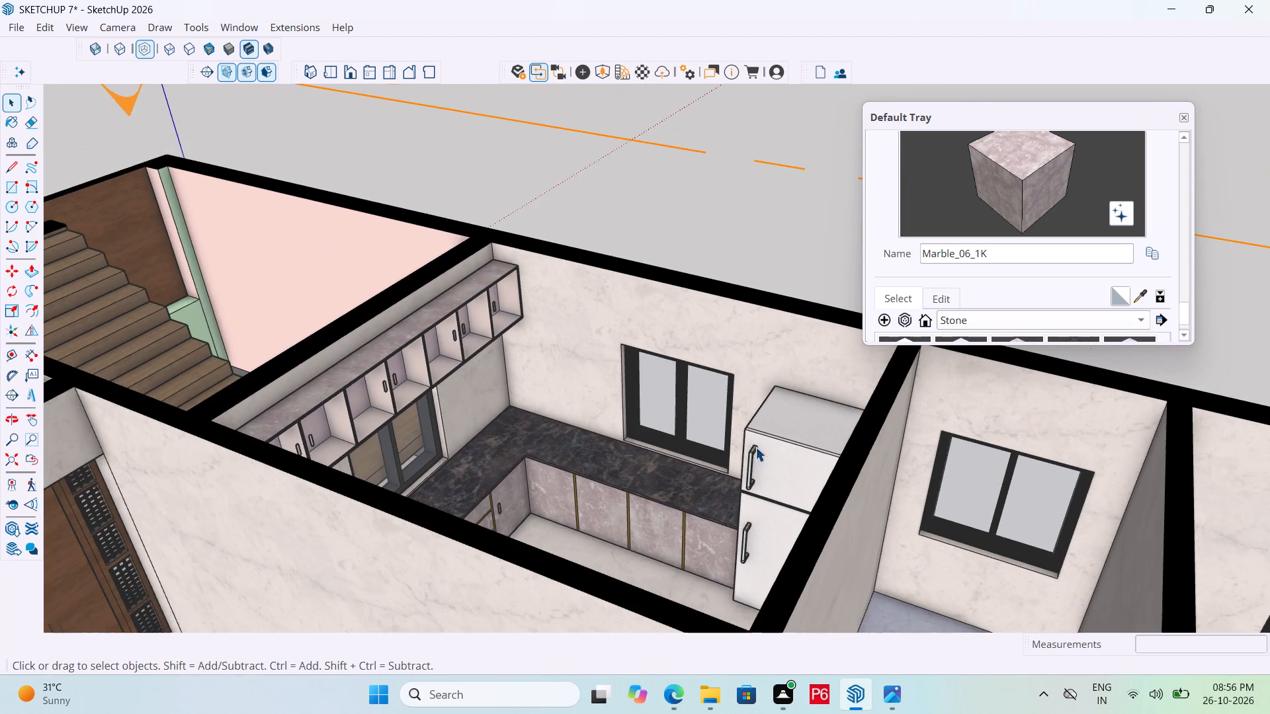
{"action": "middle_click_drag", "start_coordinate": [500, 470], "coordinate": [366, 480]}
{"action": "scroll", "coordinate": [380, 477], "scroll_direction": "up", "scroll_amount": 1}
{"action": "middle_click_drag", "start_coordinate": [385, 477], "coordinate": [466, 484]}
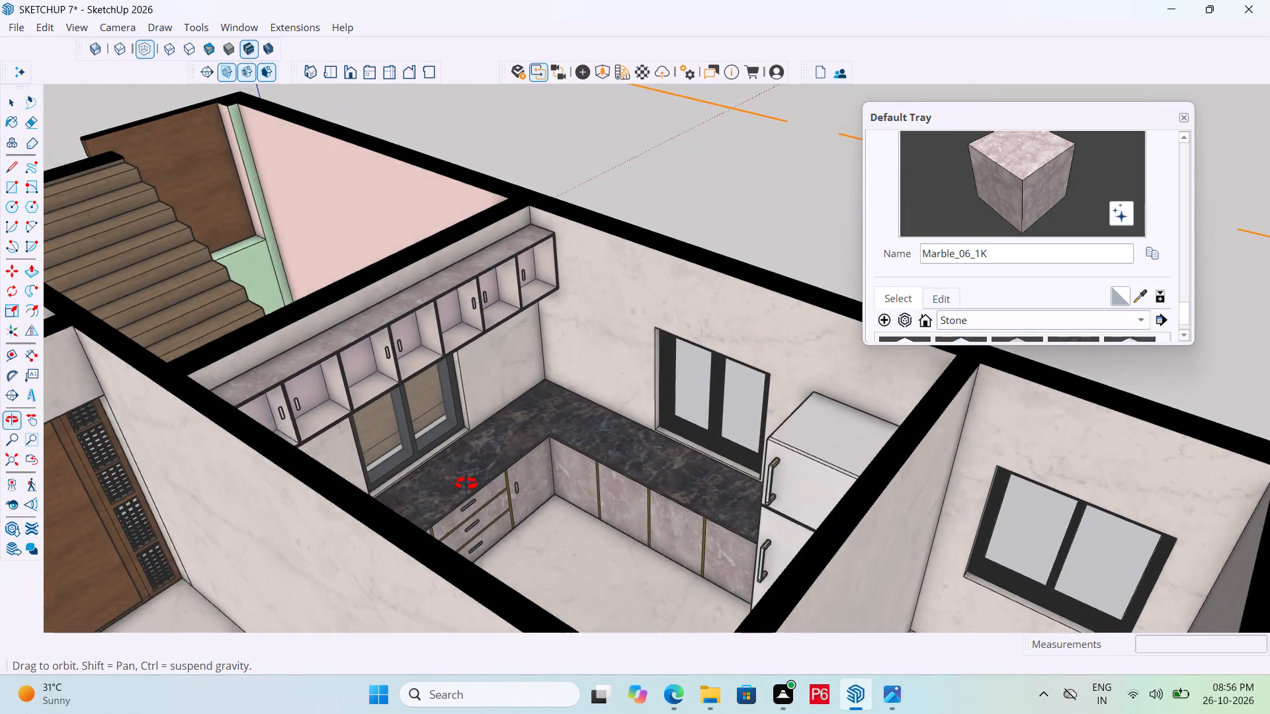
{"action": "middle_click_drag", "start_coordinate": [466, 484], "coordinate": [489, 477]}
{"action": "scroll", "coordinate": [764, 459], "scroll_direction": "up", "scroll_amount": 6}
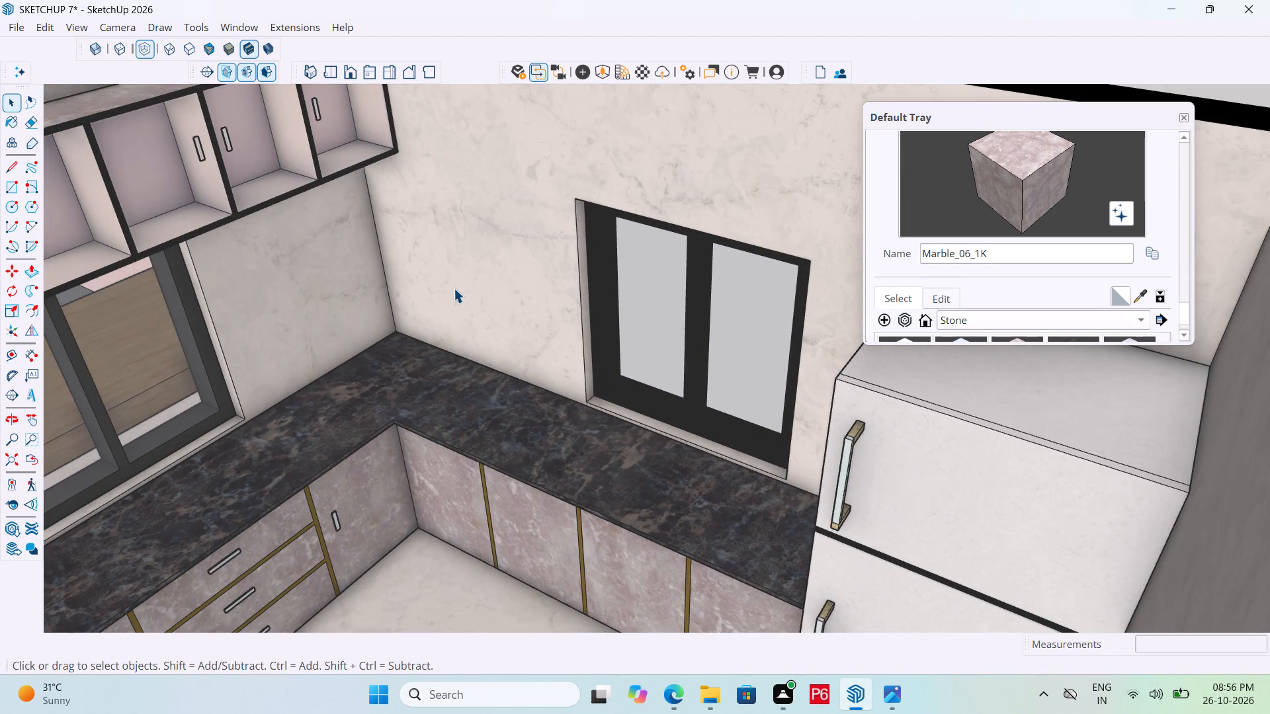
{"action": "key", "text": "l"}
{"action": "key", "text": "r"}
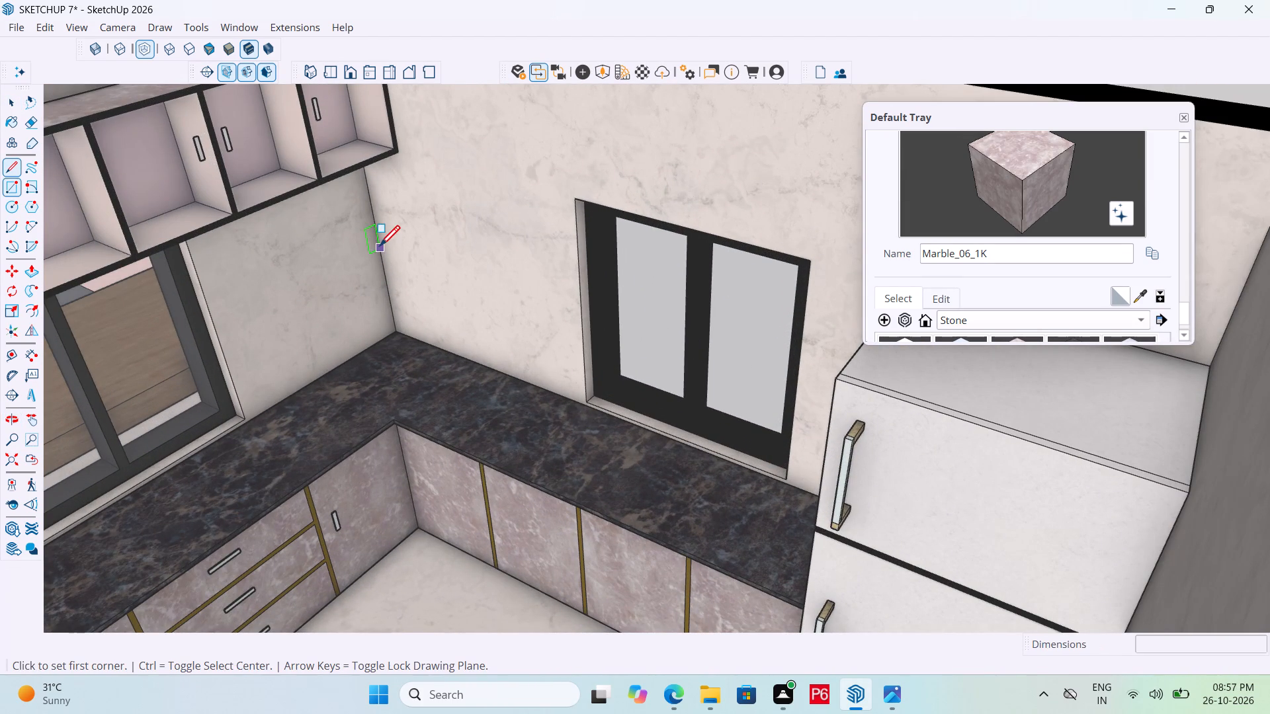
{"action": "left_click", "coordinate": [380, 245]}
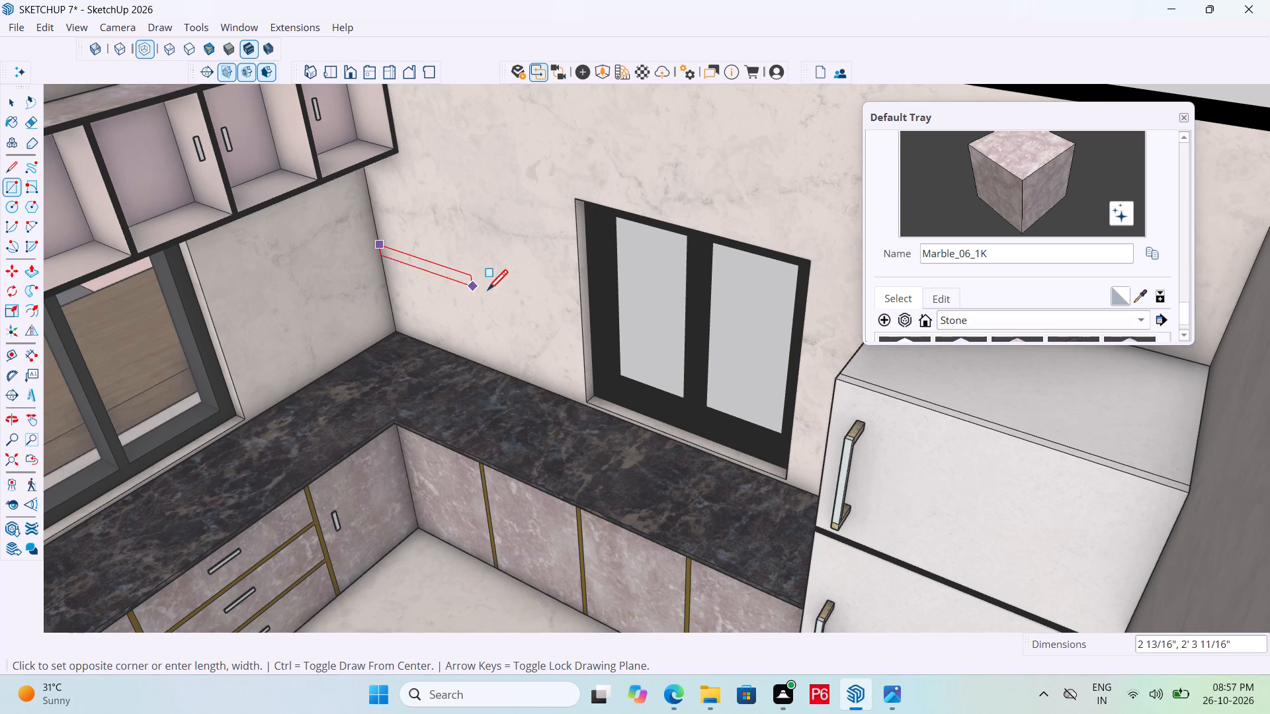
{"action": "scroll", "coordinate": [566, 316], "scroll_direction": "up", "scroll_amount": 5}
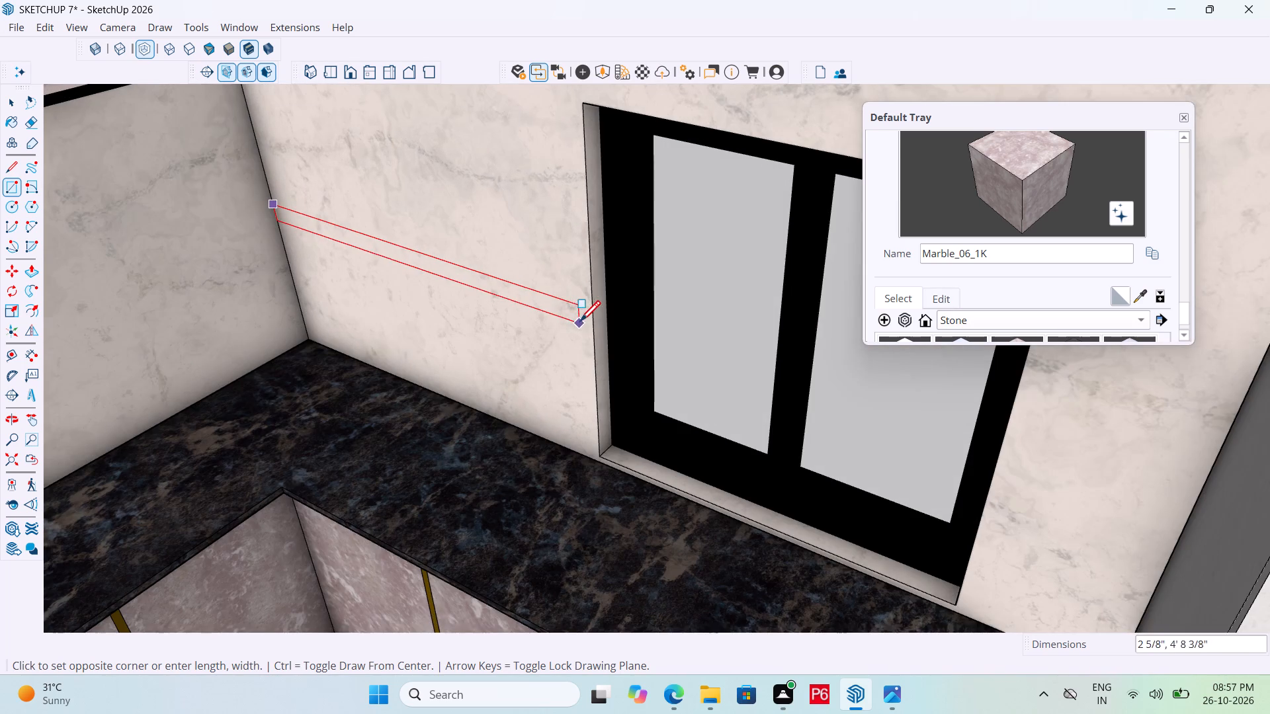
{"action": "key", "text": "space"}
Open the wall group and draw a thin rectangle about 1 3/8" by 4' 10 1/2" from the kitchen corner to the fridge-side window's edge.
{"action": "triple_click", "coordinate": [564, 307]}
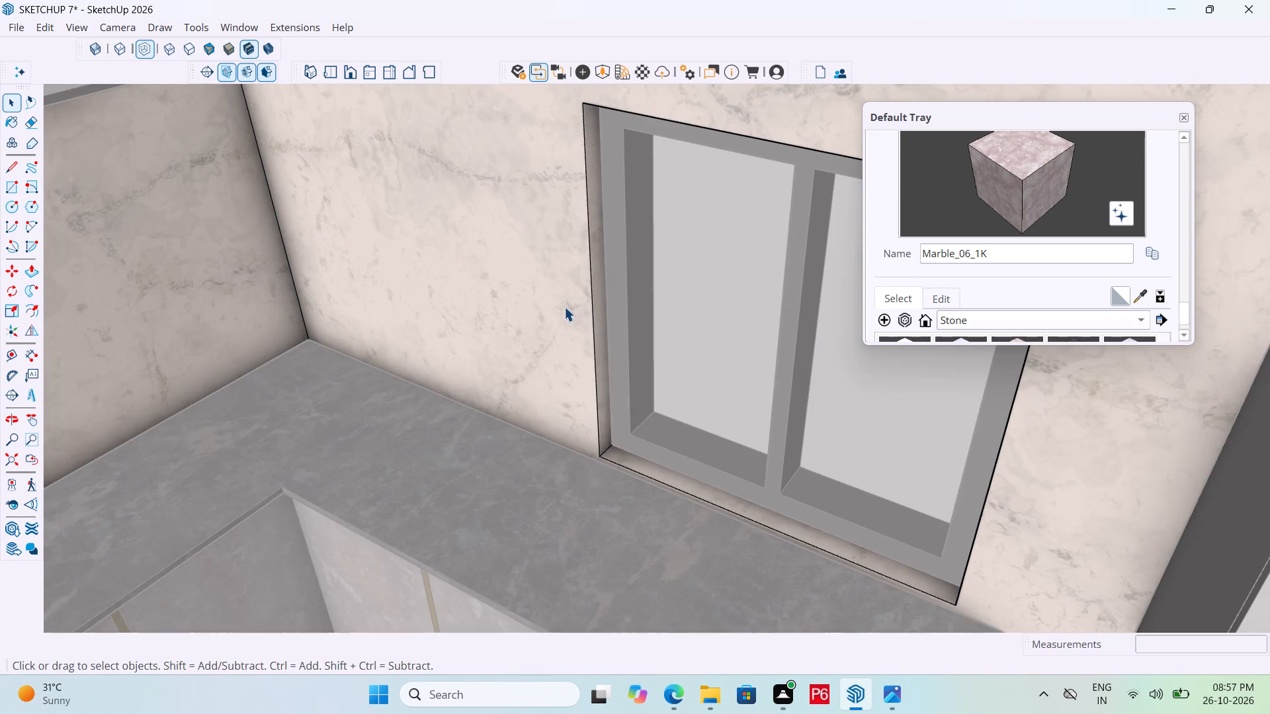
{"action": "left_click", "coordinate": [487, 279]}
{"action": "key", "text": "r"}
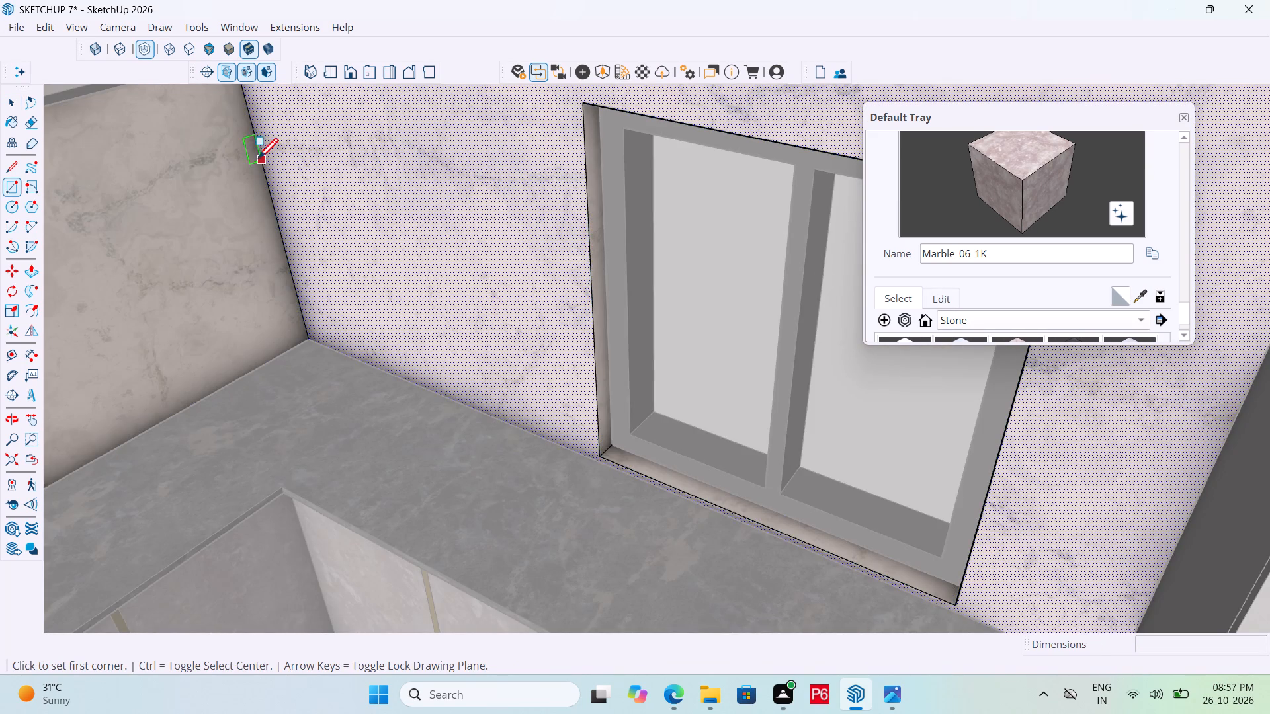
{"action": "scroll", "coordinate": [382, 245], "scroll_direction": "down", "scroll_amount": 4}
{"action": "scroll", "coordinate": [316, 231], "scroll_direction": "up", "scroll_amount": 4}
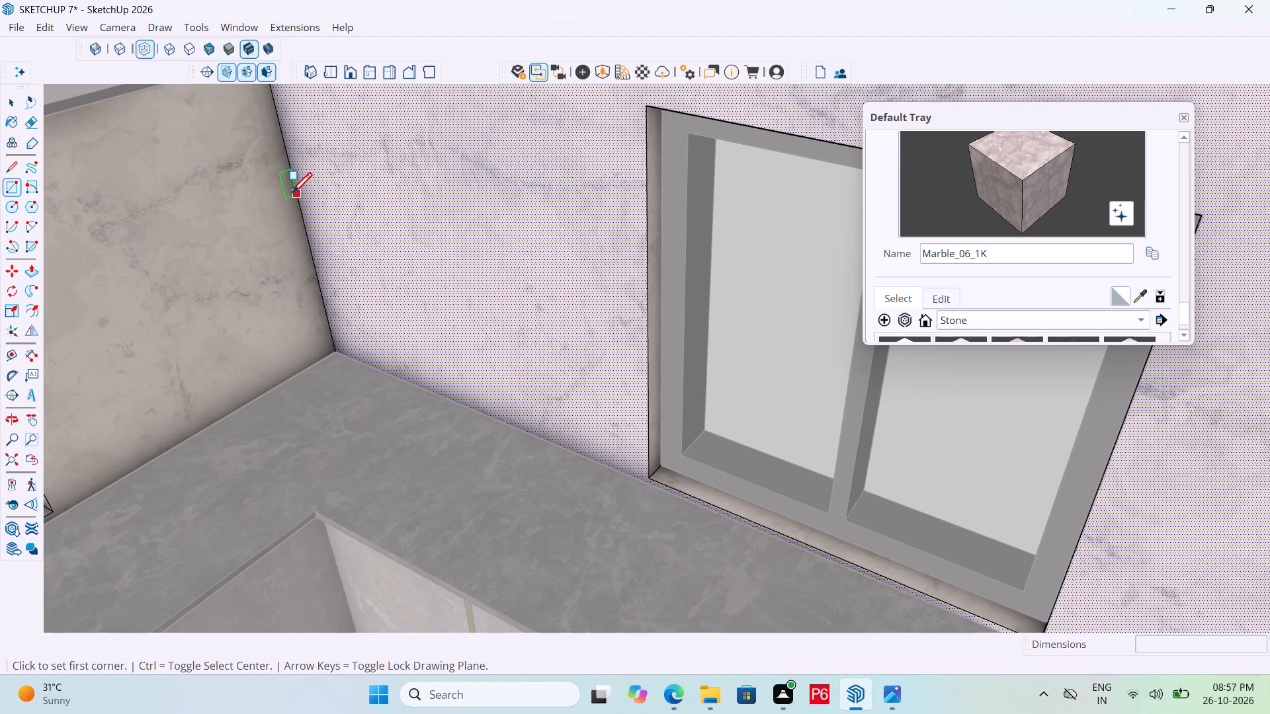
{"action": "scroll", "coordinate": [294, 203], "scroll_direction": "up", "scroll_amount": 4}
{"action": "scroll", "coordinate": [302, 192], "scroll_direction": "down", "scroll_amount": 3}
{"action": "left_click", "coordinate": [294, 185]}
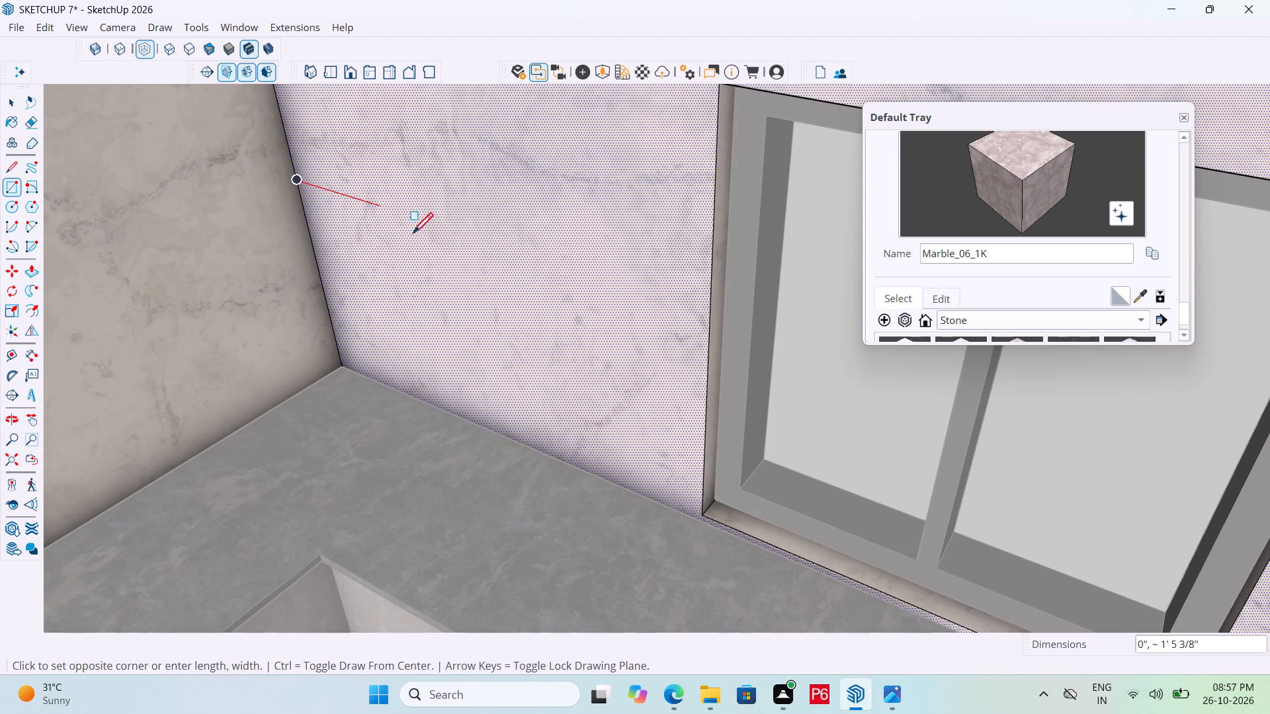
{"action": "left_click", "coordinate": [710, 319]}
Make the thin rectangular strip between the kitchen corner and the window, including its edges, into a group.
{"action": "key", "text": "space"}
{"action": "key", "text": "p"}
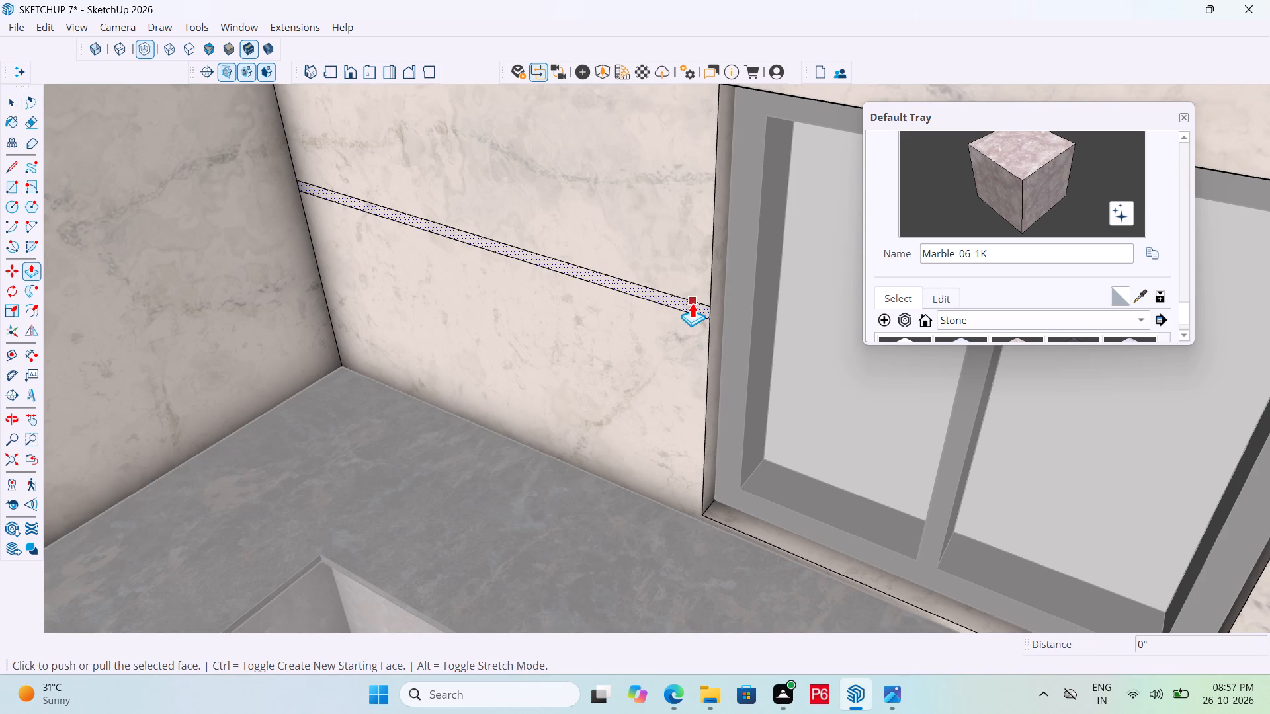
{"action": "key", "text": "space"}
{"action": "scroll", "coordinate": [655, 295], "scroll_direction": "up", "scroll_amount": 4}
{"action": "double_click", "coordinate": [659, 296]}
{"action": "right_click", "coordinate": [659, 296]}
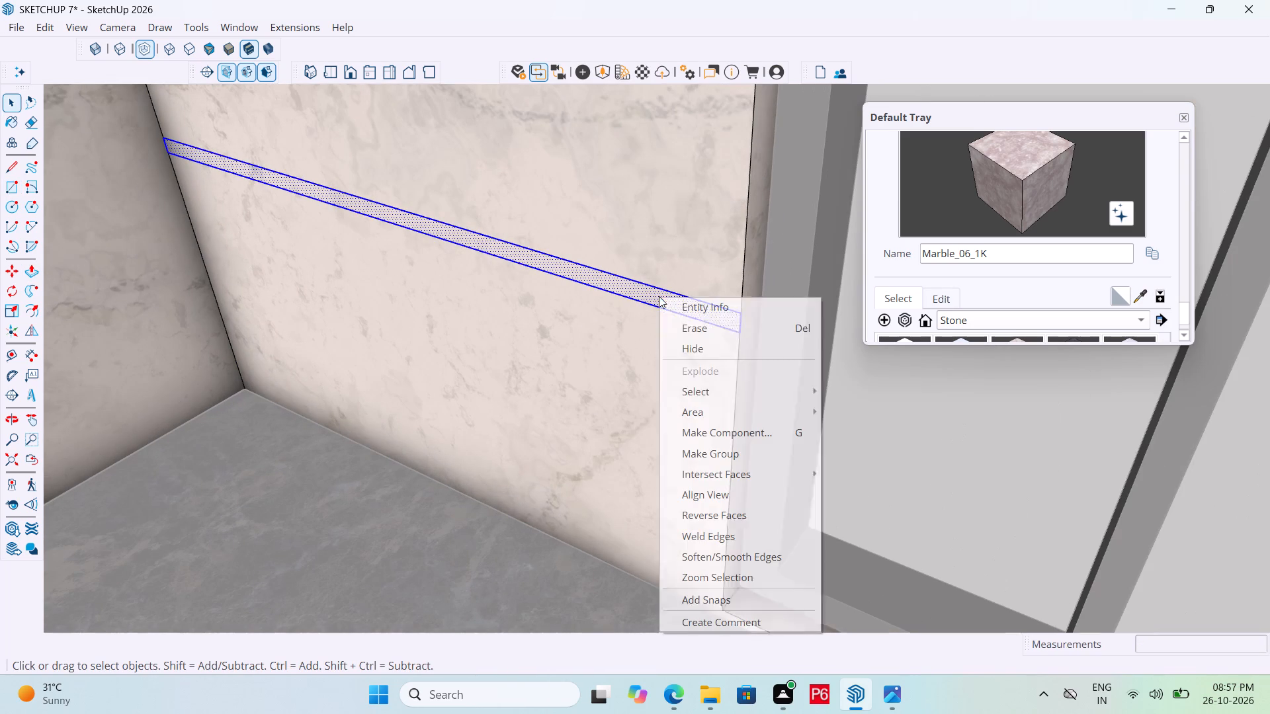
{"action": "left_click", "coordinate": [724, 456]}
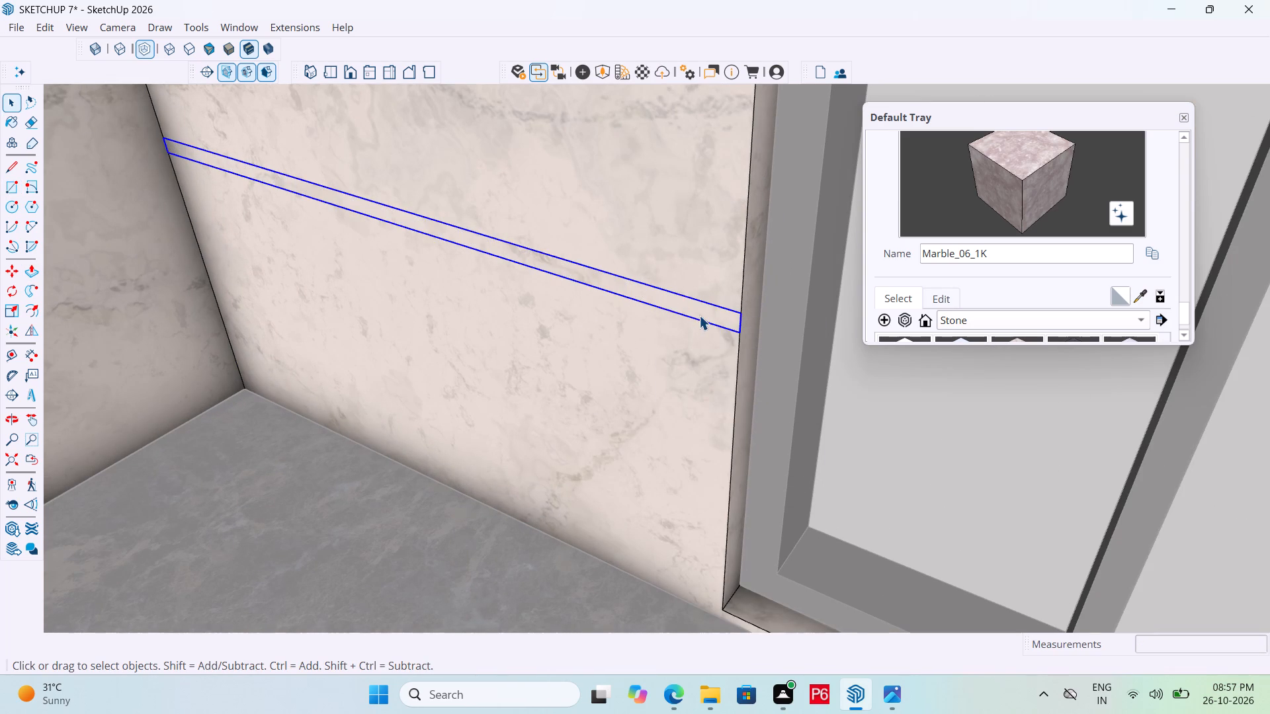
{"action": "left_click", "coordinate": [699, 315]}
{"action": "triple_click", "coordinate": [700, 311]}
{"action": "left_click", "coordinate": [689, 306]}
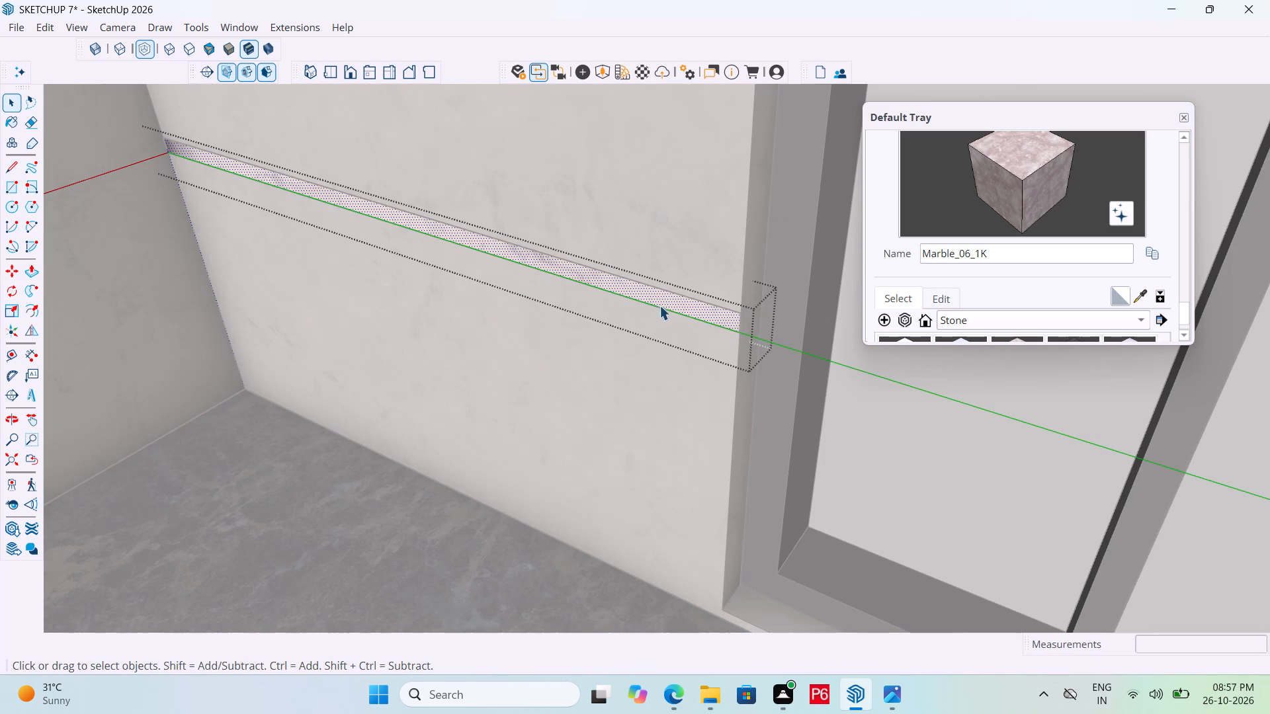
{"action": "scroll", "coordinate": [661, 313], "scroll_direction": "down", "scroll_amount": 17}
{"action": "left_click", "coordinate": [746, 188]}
Open the strip group, extrude its face 1' out from the wall as a shelf, and leave the group.
{"action": "scroll", "coordinate": [669, 317], "scroll_direction": "up", "scroll_amount": 4}
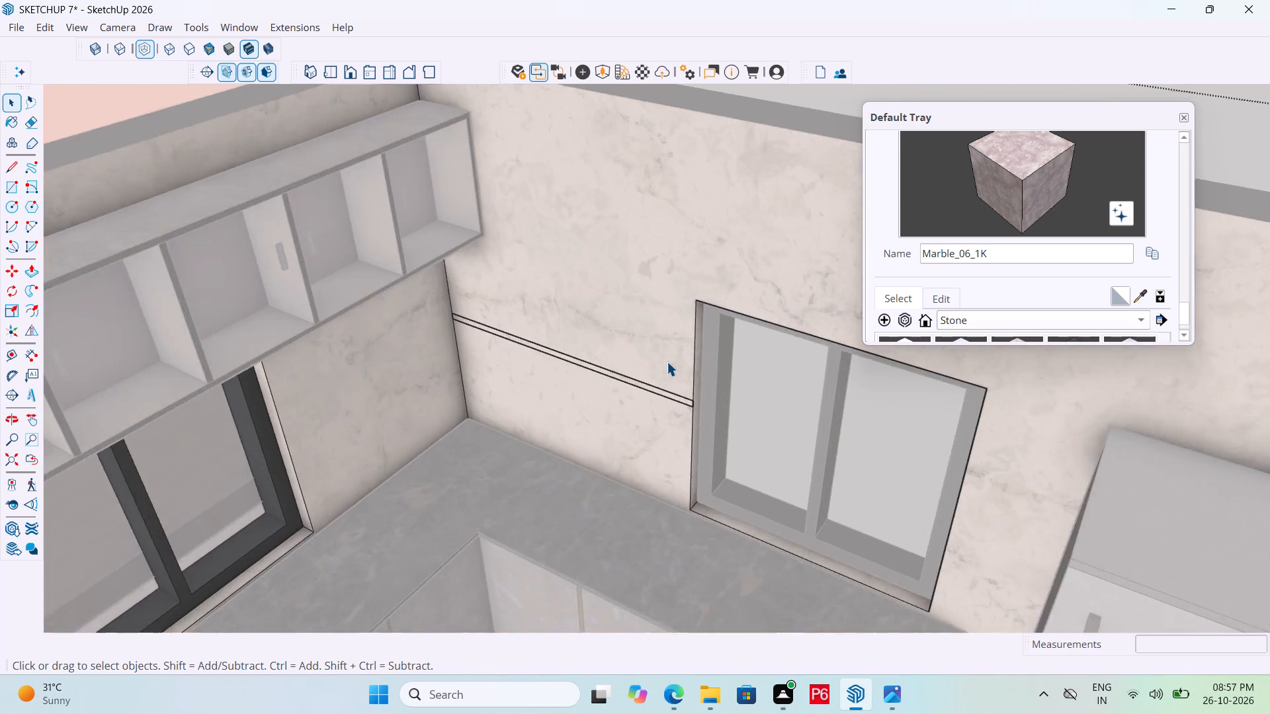
{"action": "scroll", "coordinate": [667, 362], "scroll_direction": "up", "scroll_amount": 12}
{"action": "double_click", "coordinate": [669, 411]}
{"action": "left_click", "coordinate": [664, 407]}
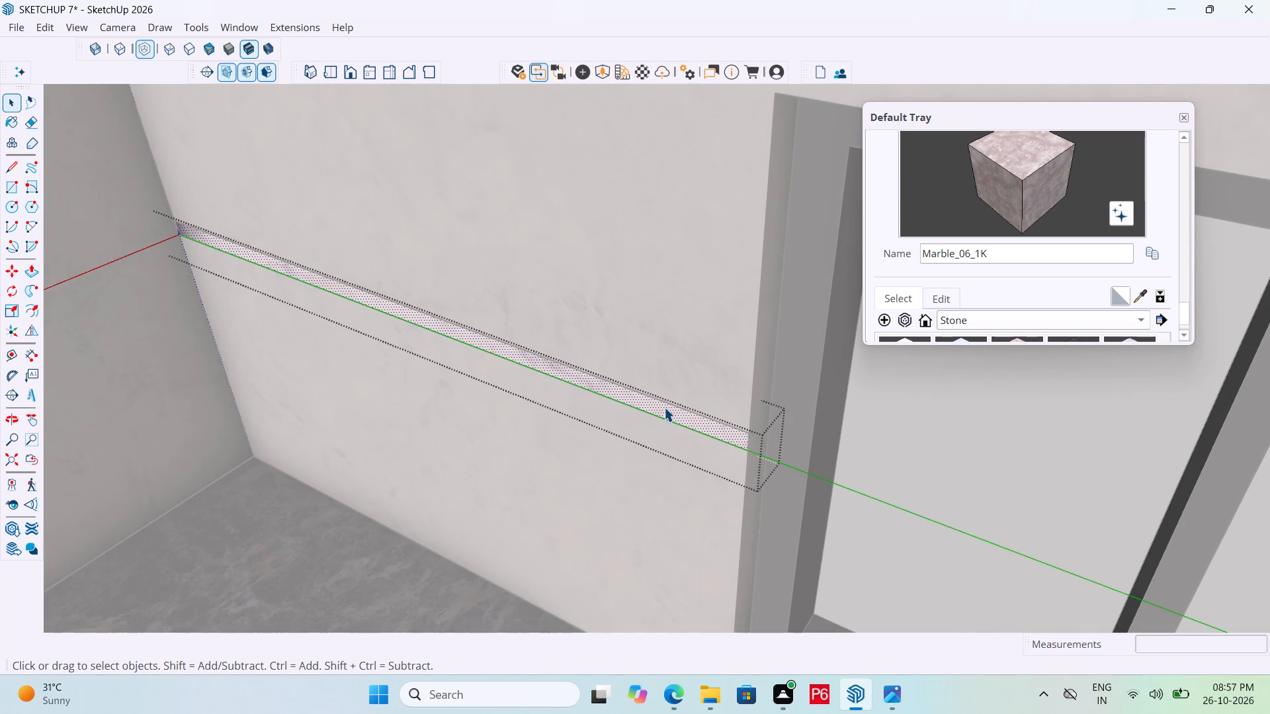
{"action": "key", "text": "p"}
{"action": "left_click", "coordinate": [664, 407]}
{"action": "scroll", "coordinate": [516, 479], "scroll_direction": "down", "scroll_amount": 13}
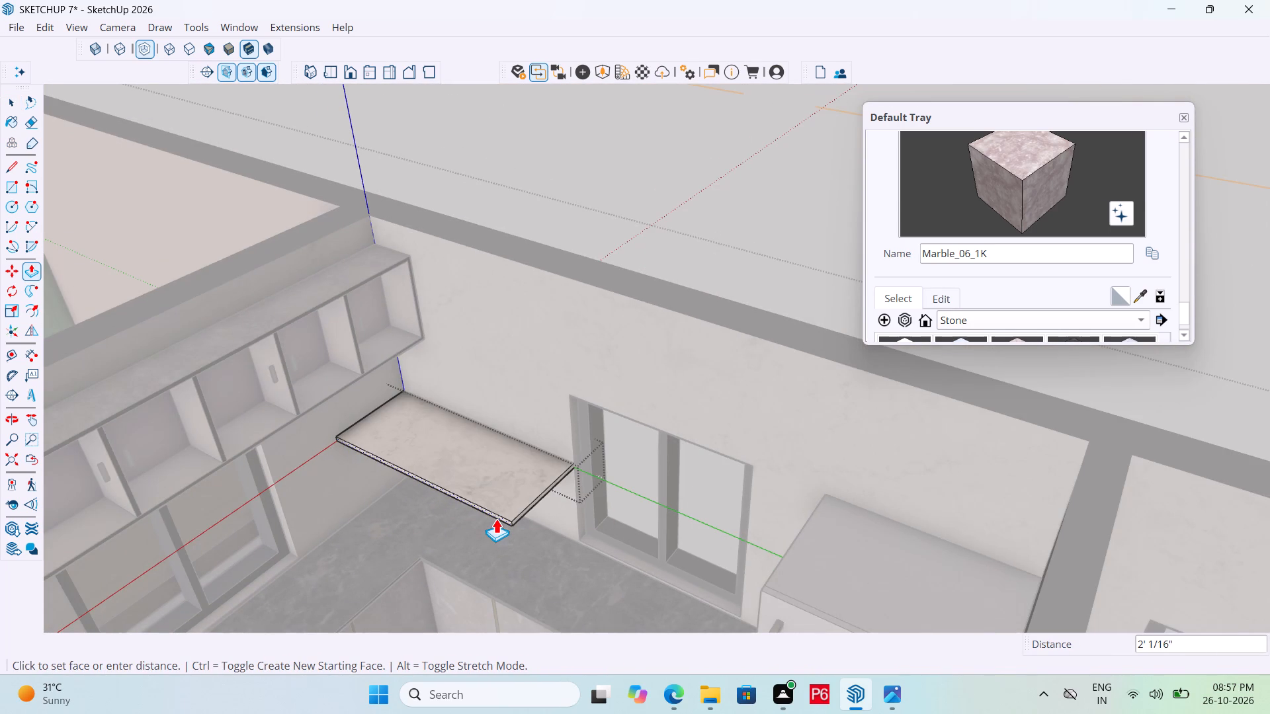
{"action": "type", "text": "1'"}
{"action": "key", "text": "Return"}
{"action": "scroll", "coordinate": [495, 375], "scroll_direction": "down", "scroll_amount": 4}
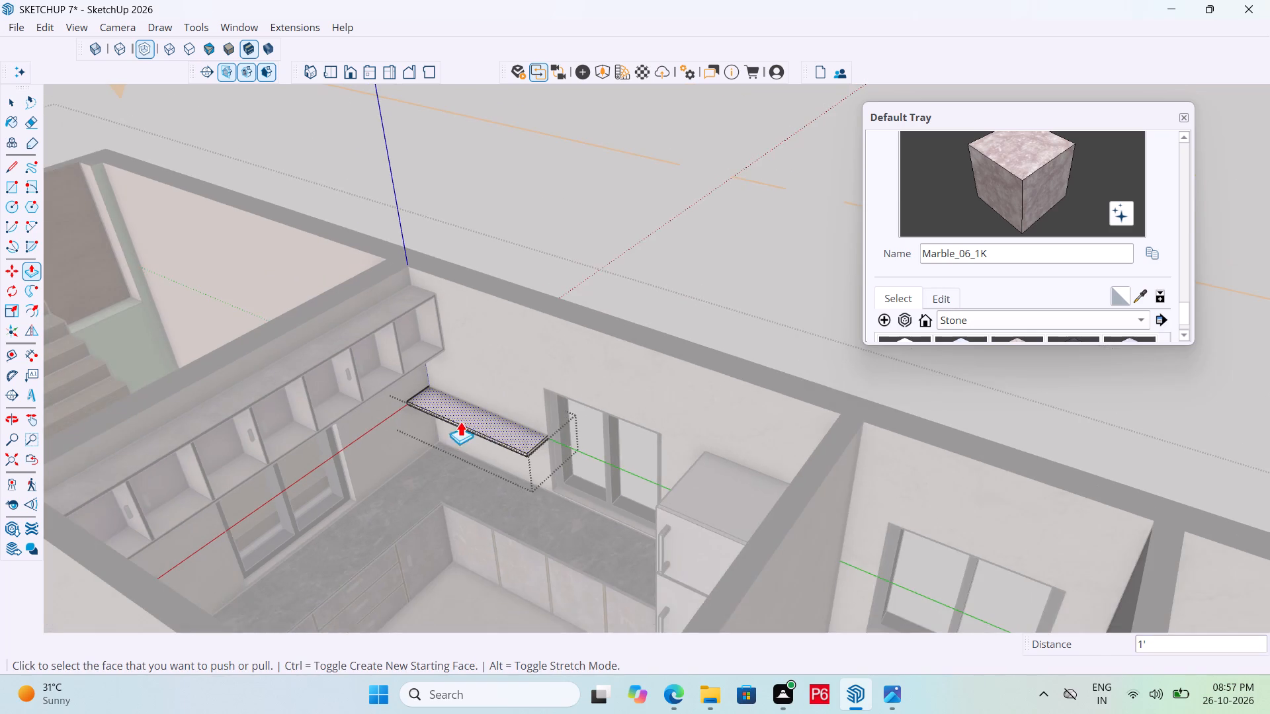
{"action": "scroll", "coordinate": [458, 420], "scroll_direction": "up", "scroll_amount": 1}
{"action": "middle_click_drag", "start_coordinate": [458, 420], "coordinate": [434, 432]}
{"action": "key", "text": "space"}
{"action": "left_click", "coordinate": [644, 262]}
Place a vertical guide line 1' from the corner end of the shelf's front face.
{"action": "middle_click_drag", "start_coordinate": [497, 362], "coordinate": [437, 356]}
{"action": "scroll", "coordinate": [376, 393], "scroll_direction": "up", "scroll_amount": 2}
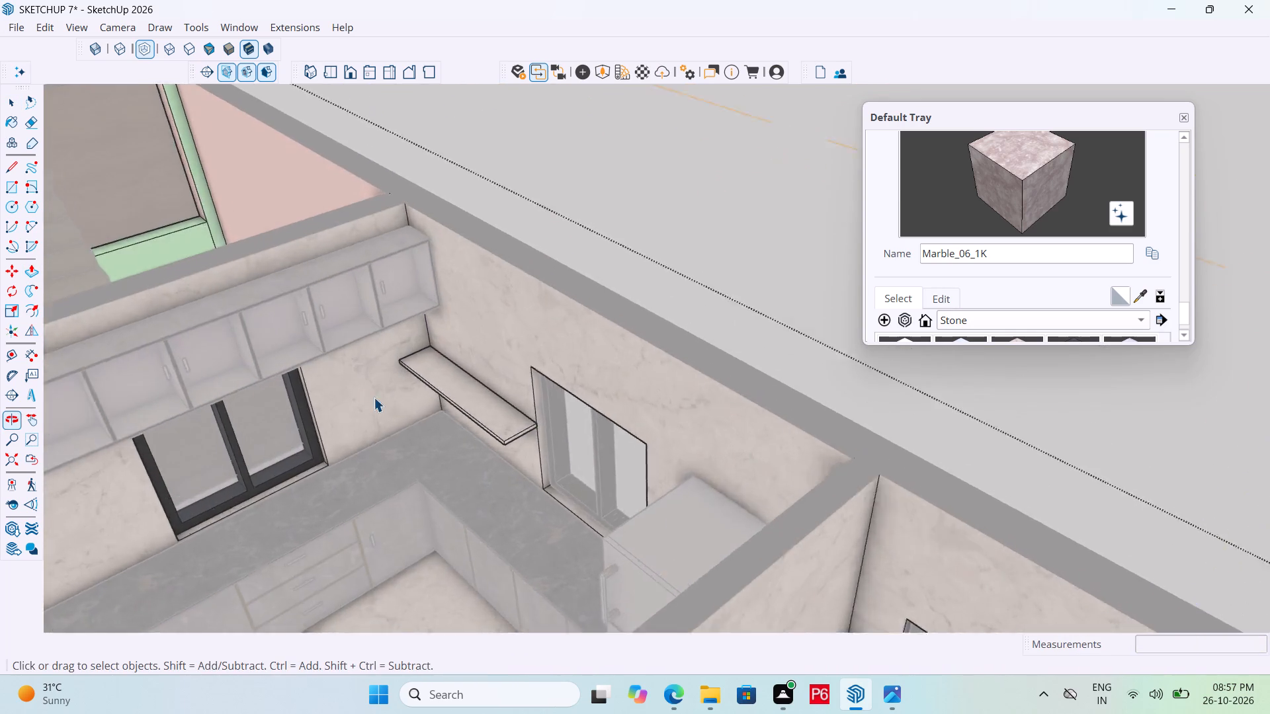
{"action": "scroll", "coordinate": [374, 397], "scroll_direction": "up", "scroll_amount": 10}
{"action": "middle_click_drag", "start_coordinate": [474, 354], "coordinate": [523, 343]}
{"action": "scroll", "coordinate": [527, 349], "scroll_direction": "up", "scroll_amount": 6}
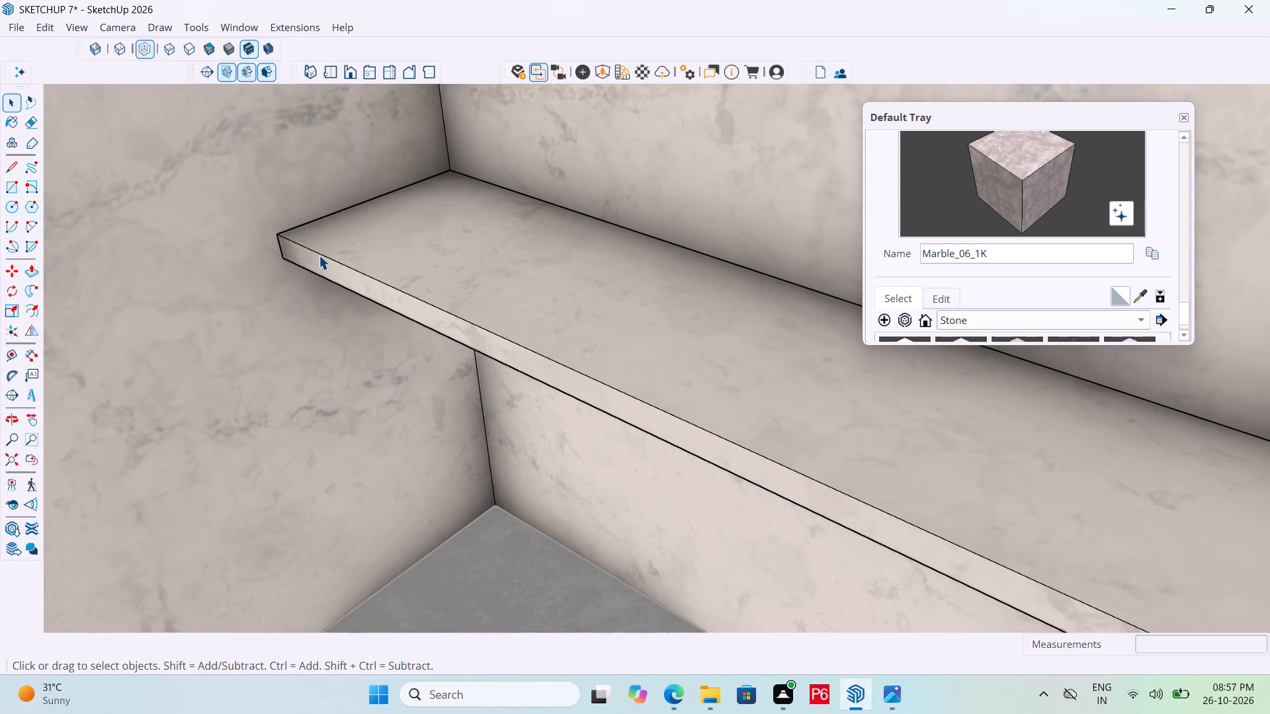
{"action": "key", "text": "t"}
{"action": "left_click", "coordinate": [279, 247]}
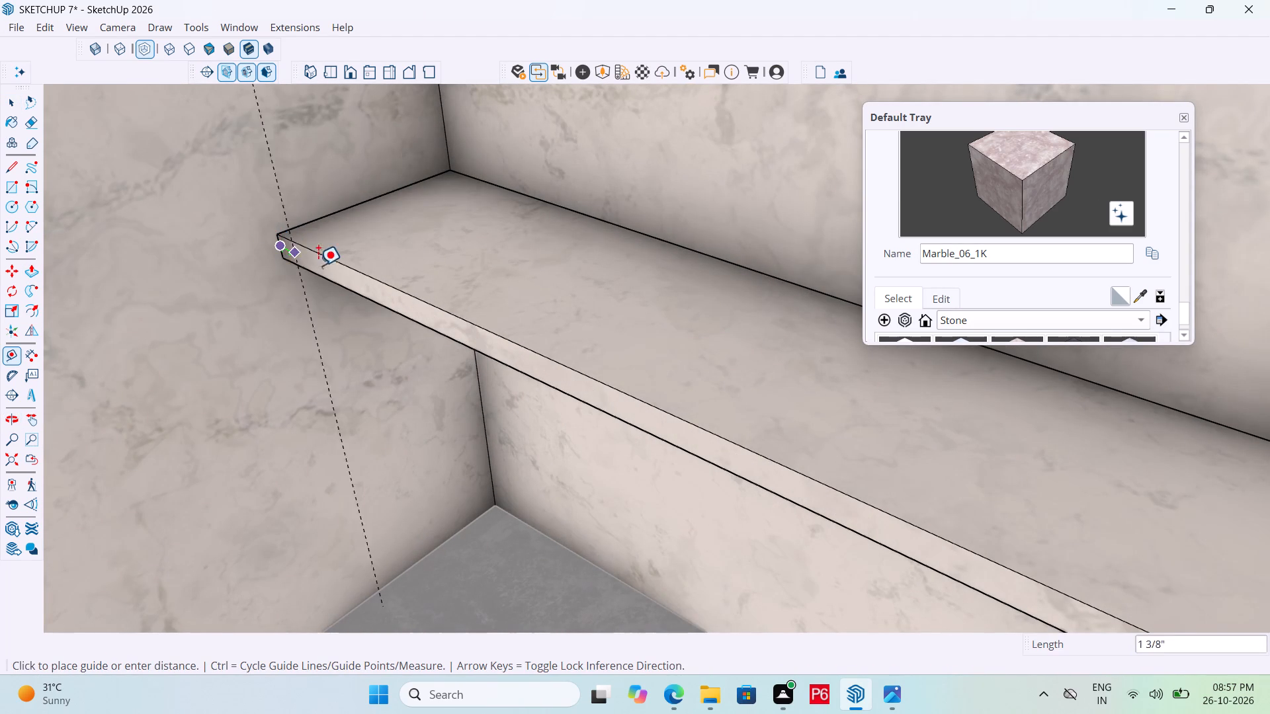
{"action": "type", "text": "1'"}
{"action": "key", "text": "Return"}
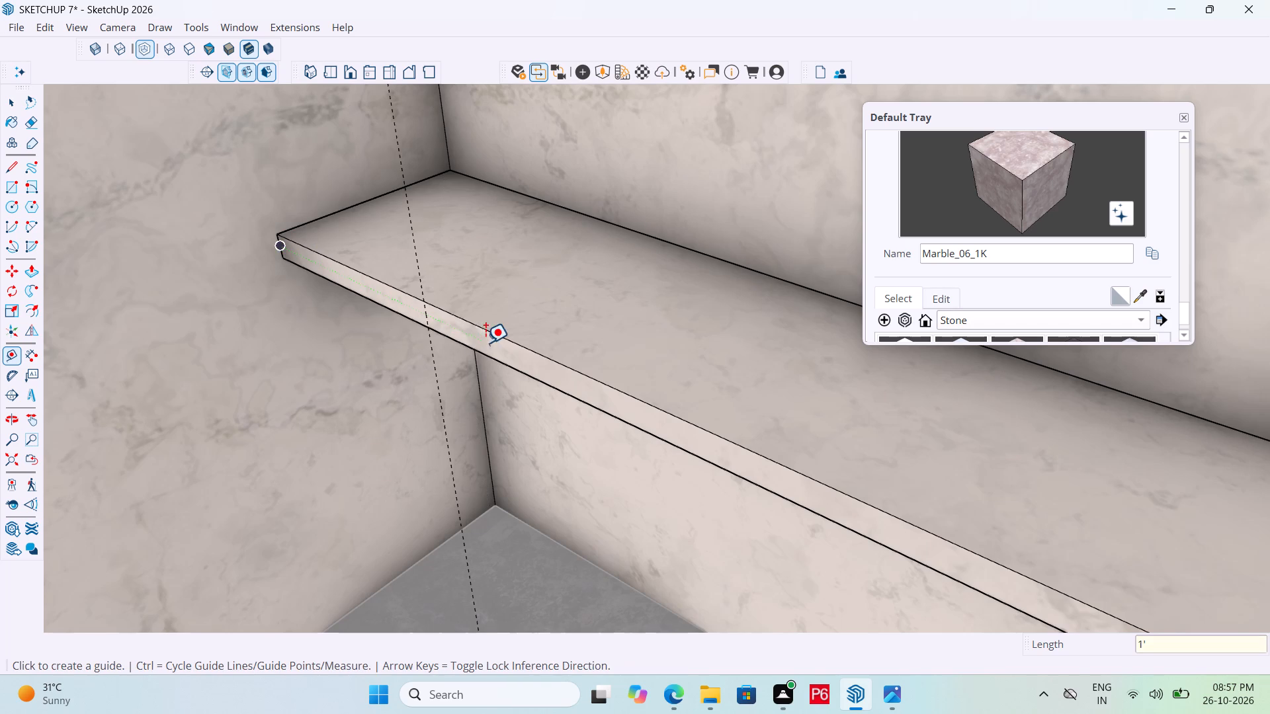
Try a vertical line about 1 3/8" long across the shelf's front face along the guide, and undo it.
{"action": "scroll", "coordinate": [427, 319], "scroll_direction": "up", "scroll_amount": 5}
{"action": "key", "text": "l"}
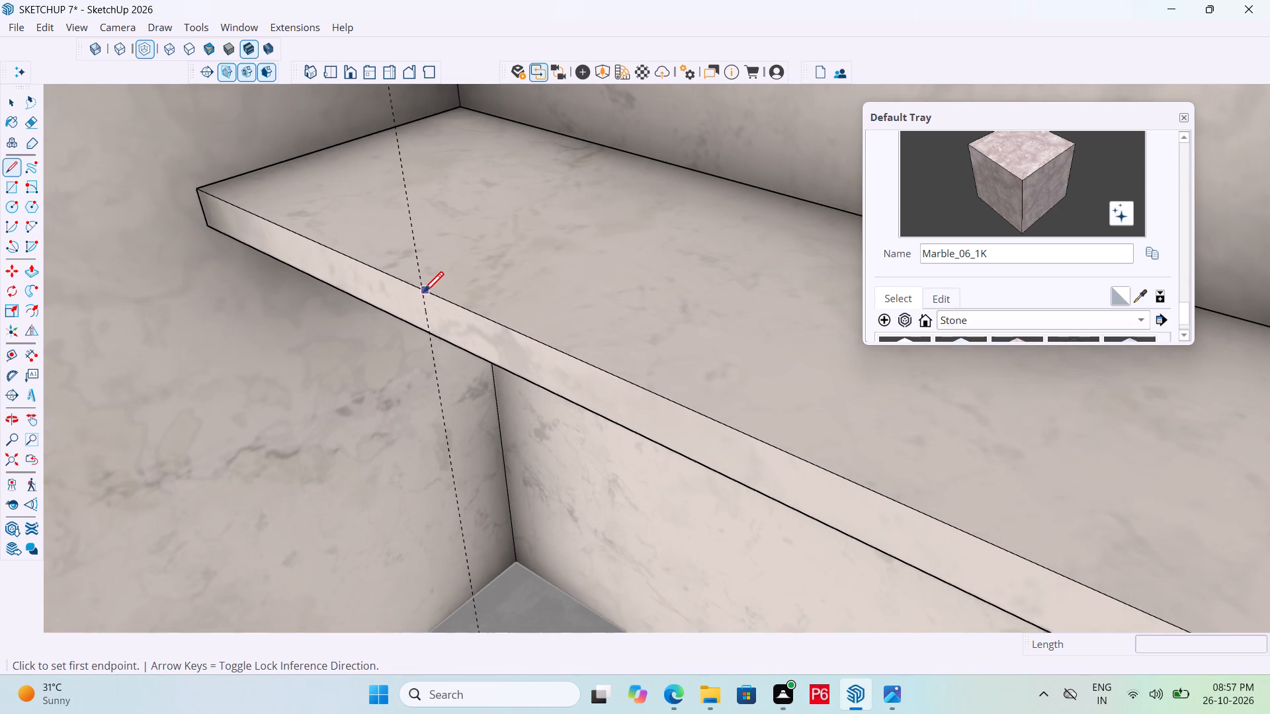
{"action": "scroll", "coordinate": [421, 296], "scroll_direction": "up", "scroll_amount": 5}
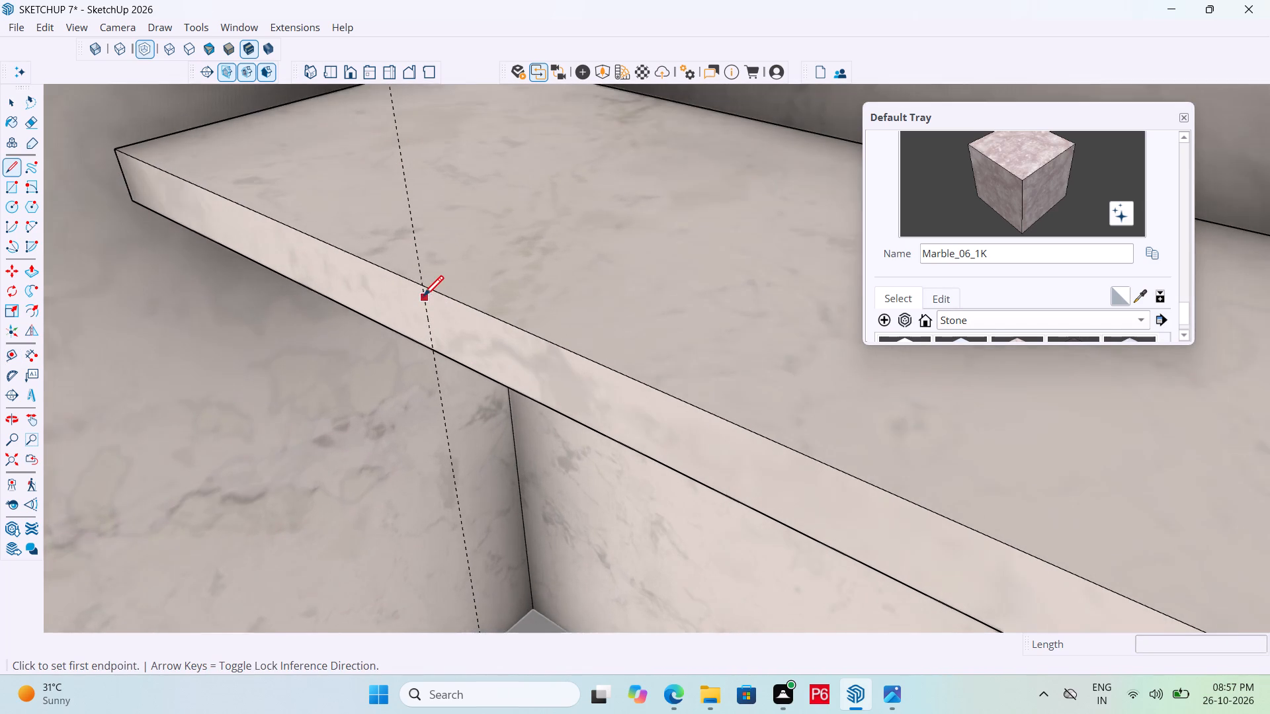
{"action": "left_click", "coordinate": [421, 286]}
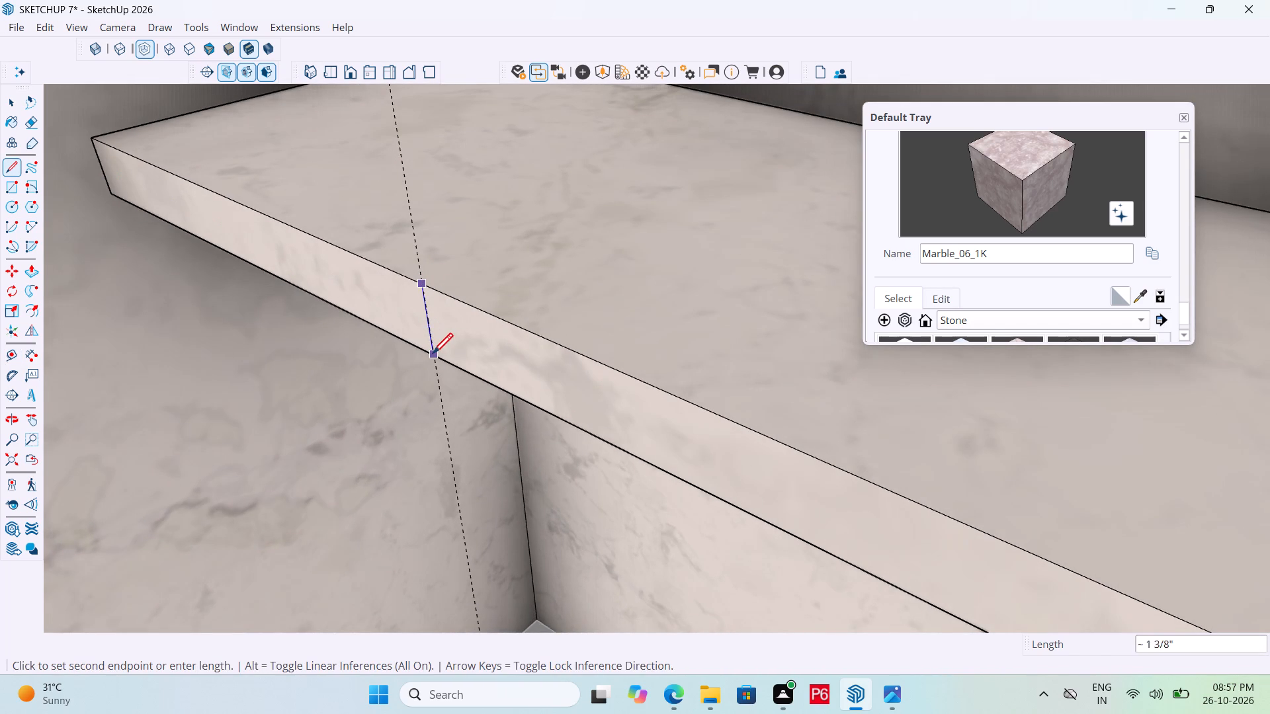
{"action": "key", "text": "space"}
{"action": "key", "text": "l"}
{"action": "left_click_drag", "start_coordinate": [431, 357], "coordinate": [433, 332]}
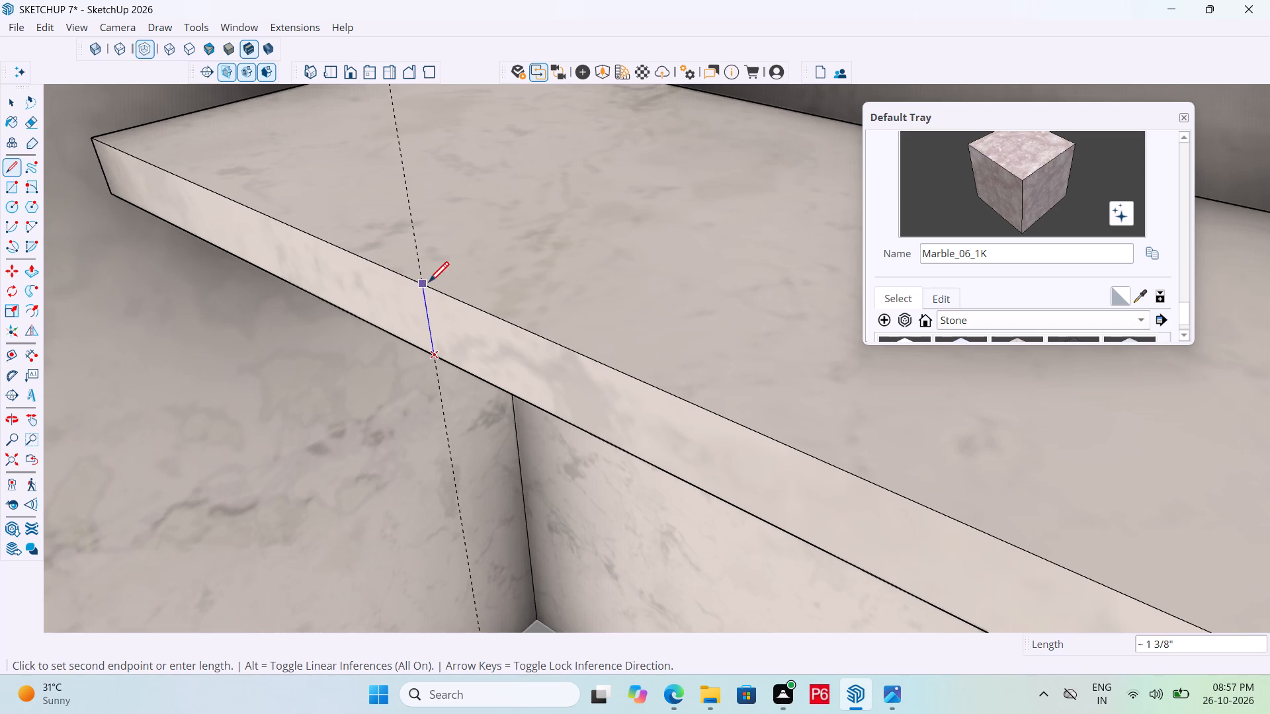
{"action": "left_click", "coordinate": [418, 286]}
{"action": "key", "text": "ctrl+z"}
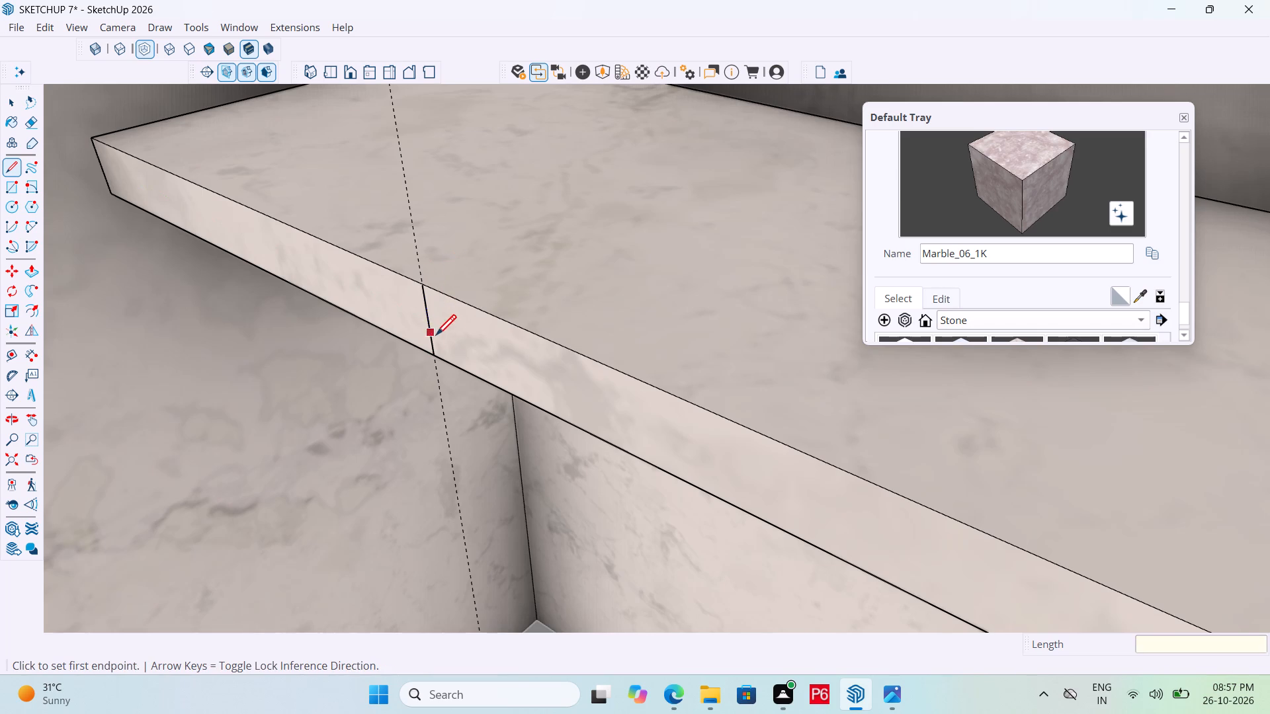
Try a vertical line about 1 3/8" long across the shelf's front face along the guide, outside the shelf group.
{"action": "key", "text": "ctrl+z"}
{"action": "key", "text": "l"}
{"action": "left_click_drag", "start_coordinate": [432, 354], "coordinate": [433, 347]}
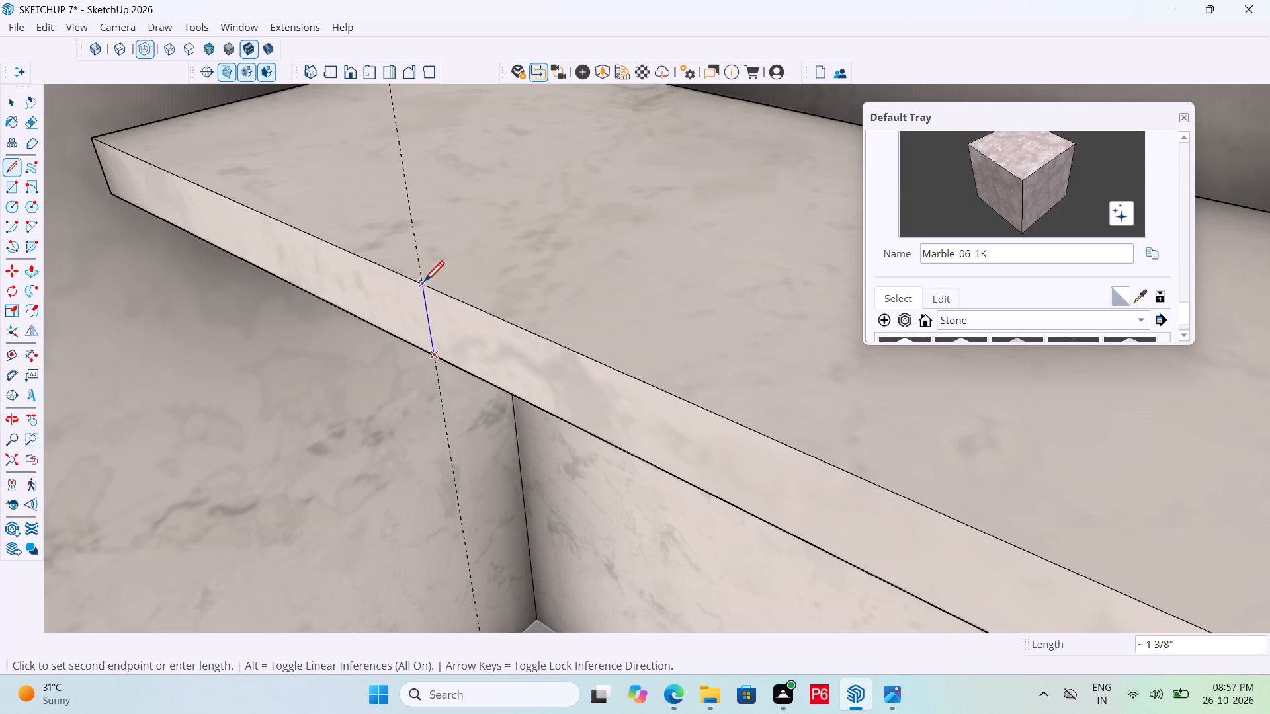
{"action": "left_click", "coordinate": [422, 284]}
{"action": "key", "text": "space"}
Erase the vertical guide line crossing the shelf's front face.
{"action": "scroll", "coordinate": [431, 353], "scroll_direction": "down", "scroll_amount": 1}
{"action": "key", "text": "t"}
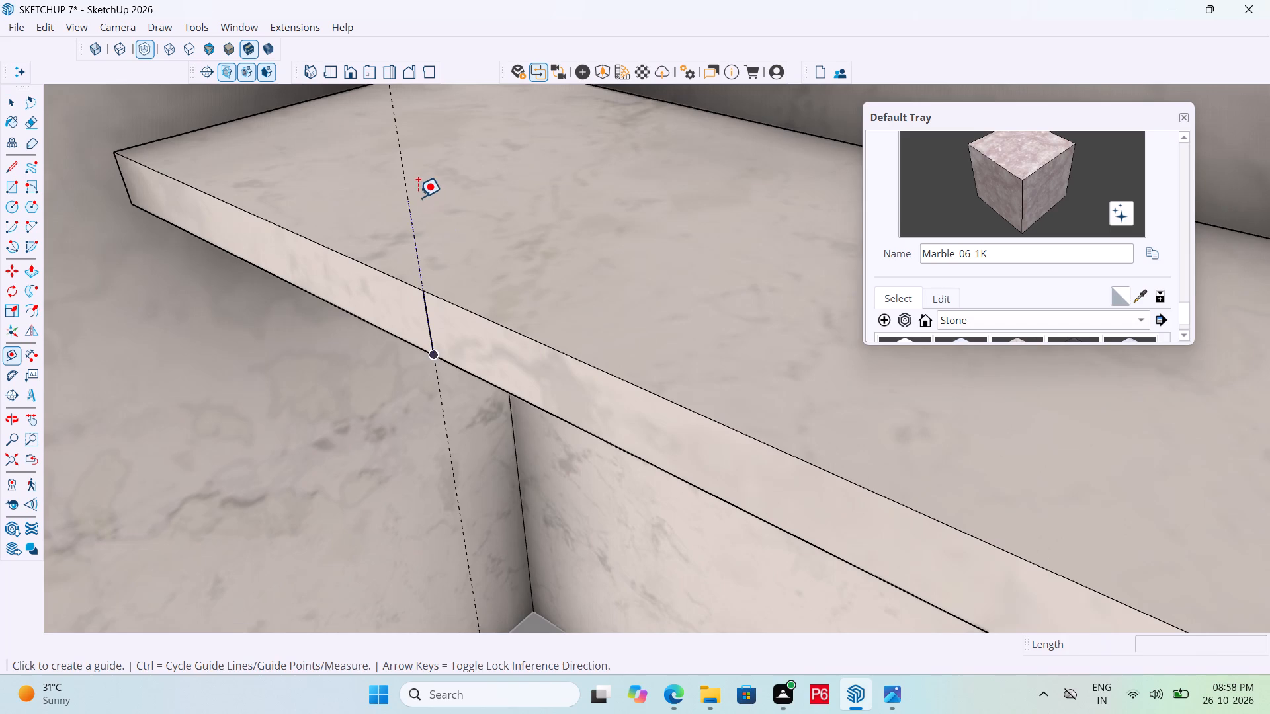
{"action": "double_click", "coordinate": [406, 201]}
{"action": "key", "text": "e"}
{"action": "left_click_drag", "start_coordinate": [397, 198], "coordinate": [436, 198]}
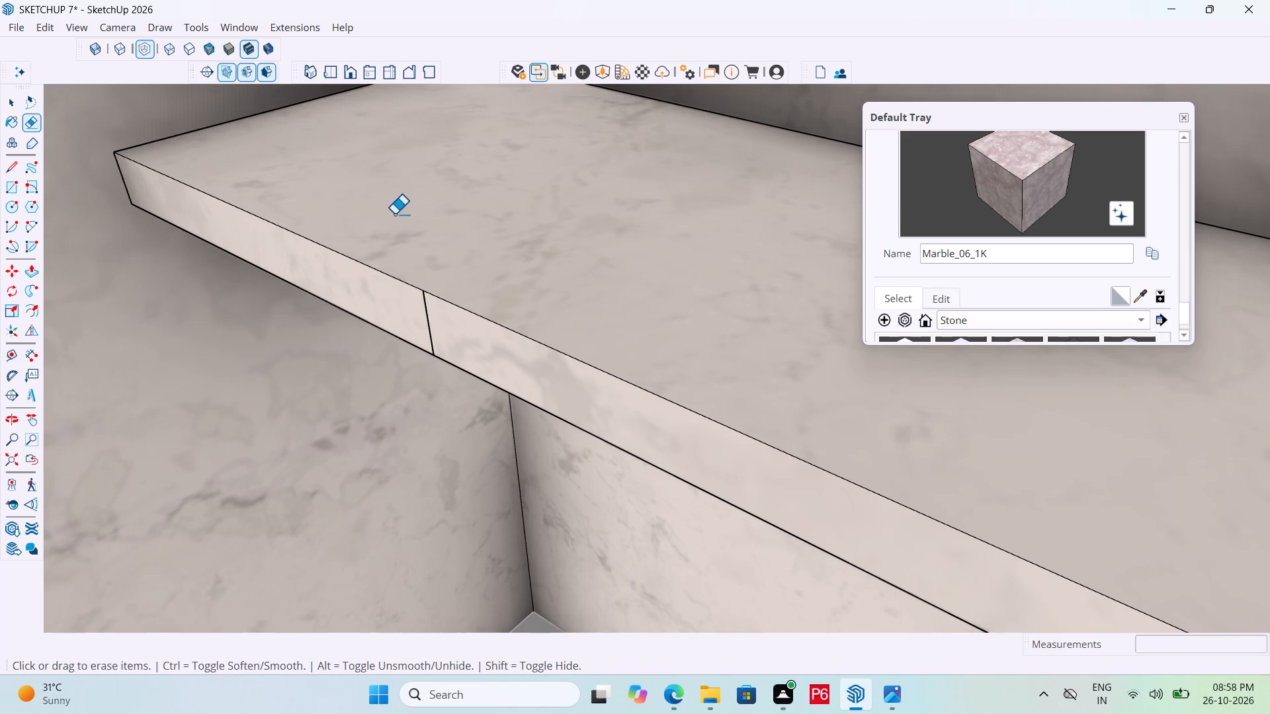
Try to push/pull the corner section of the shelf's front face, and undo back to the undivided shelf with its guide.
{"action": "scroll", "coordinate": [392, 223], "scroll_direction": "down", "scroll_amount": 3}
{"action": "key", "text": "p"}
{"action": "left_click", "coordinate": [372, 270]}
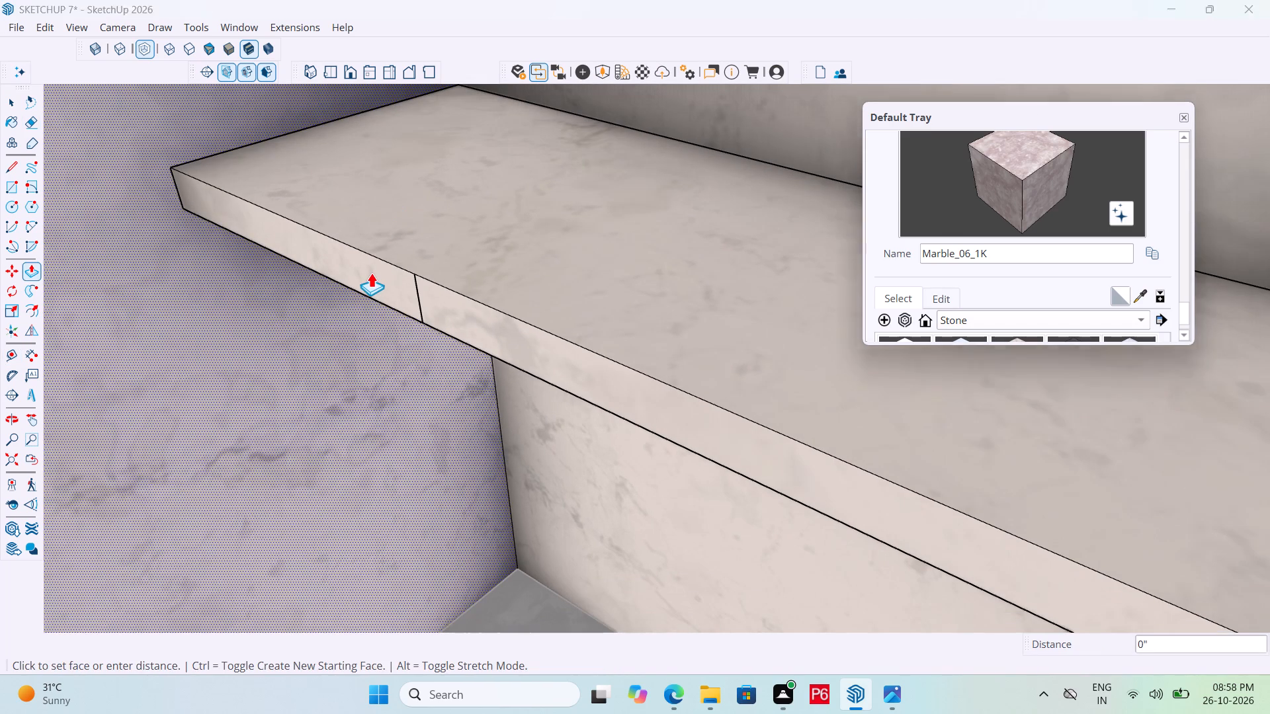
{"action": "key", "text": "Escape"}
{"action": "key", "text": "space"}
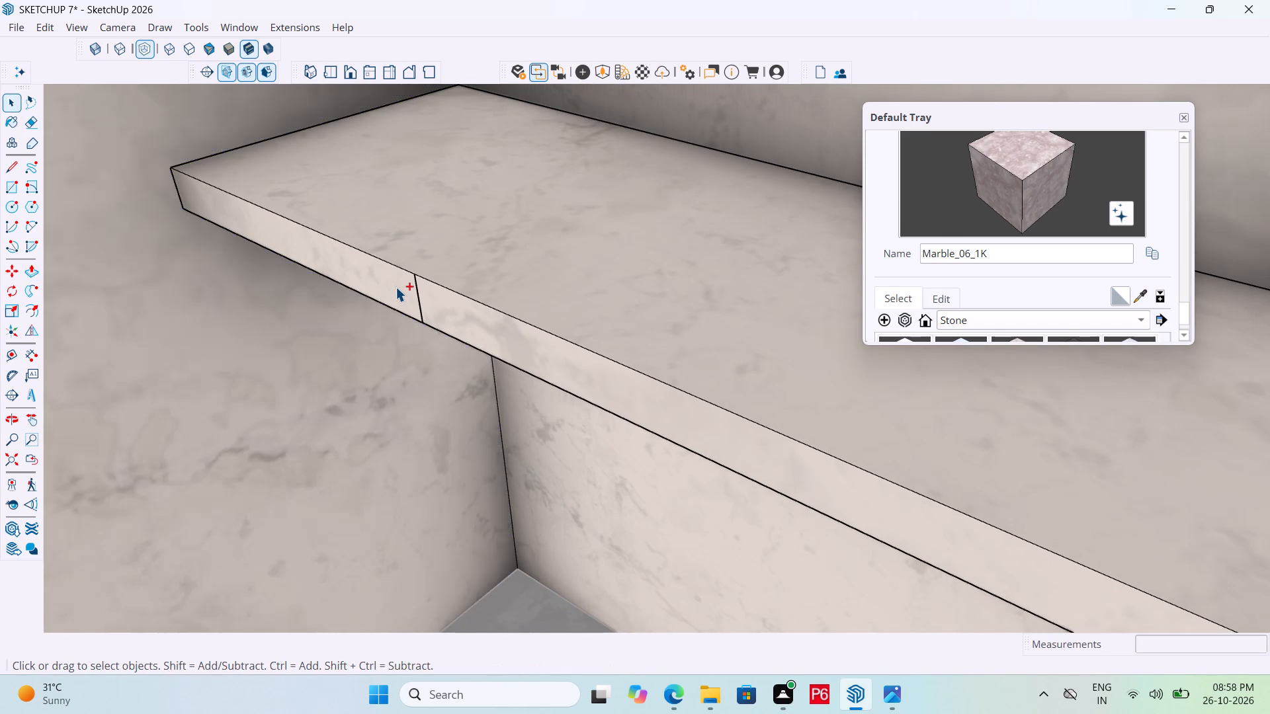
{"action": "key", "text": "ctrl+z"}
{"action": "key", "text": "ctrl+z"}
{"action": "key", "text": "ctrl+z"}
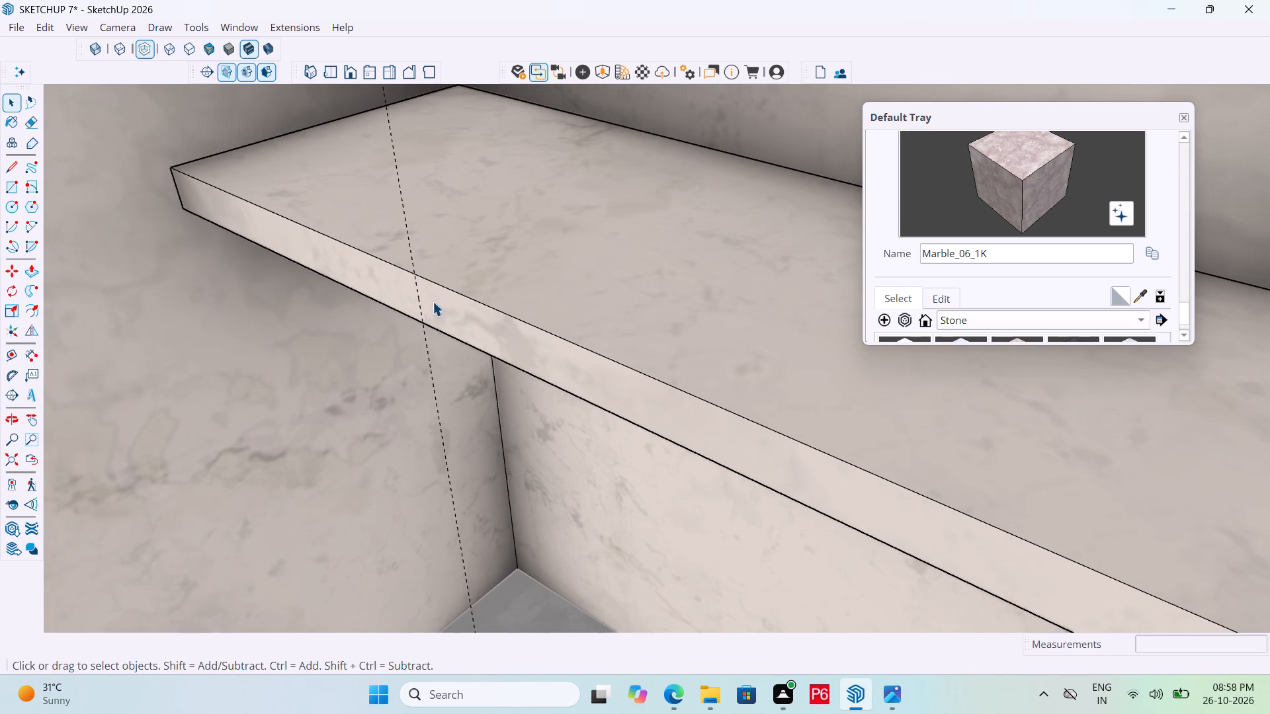
Open the shelf group and draw a vertical line across its front face along the guide, from bottom to top edge.
{"action": "scroll", "coordinate": [430, 307], "scroll_direction": "up", "scroll_amount": 1}
{"action": "left_click", "coordinate": [435, 303]}
{"action": "double_click", "coordinate": [430, 299]}
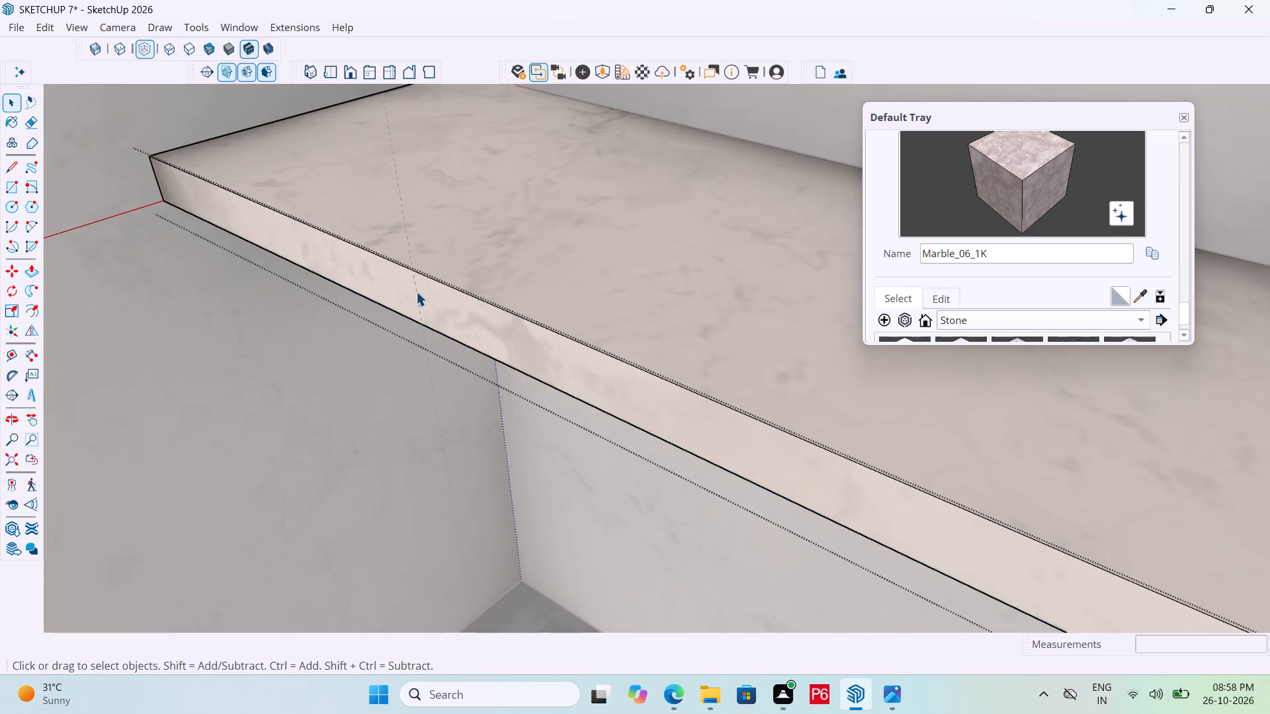
{"action": "key", "text": "l"}
{"action": "scroll", "coordinate": [427, 328], "scroll_direction": "up", "scroll_amount": 4}
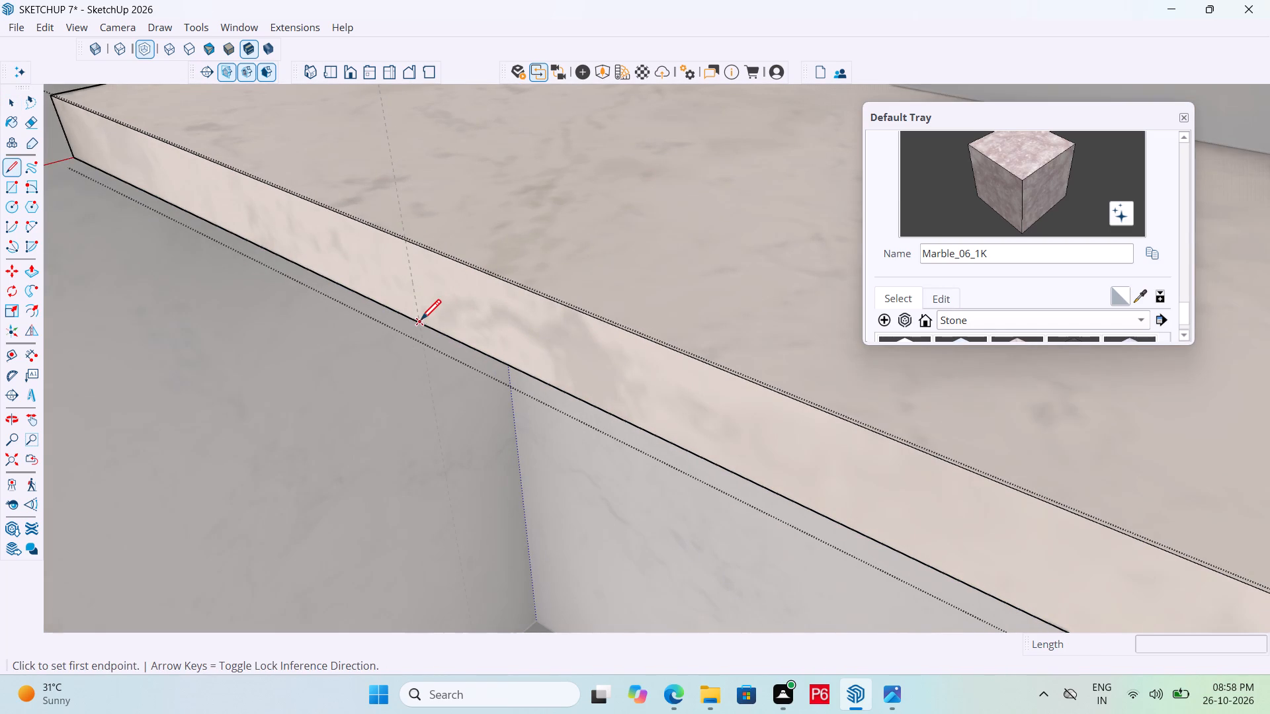
{"action": "left_click", "coordinate": [421, 322]}
{"action": "left_click", "coordinate": [405, 245]}
{"action": "key", "text": "space"}
Extrude the corner section of the shelf's front face 2' 7 3/8" along the adjoining wall to the window, forming an L-shaped shelf.
{"action": "key", "text": "p"}
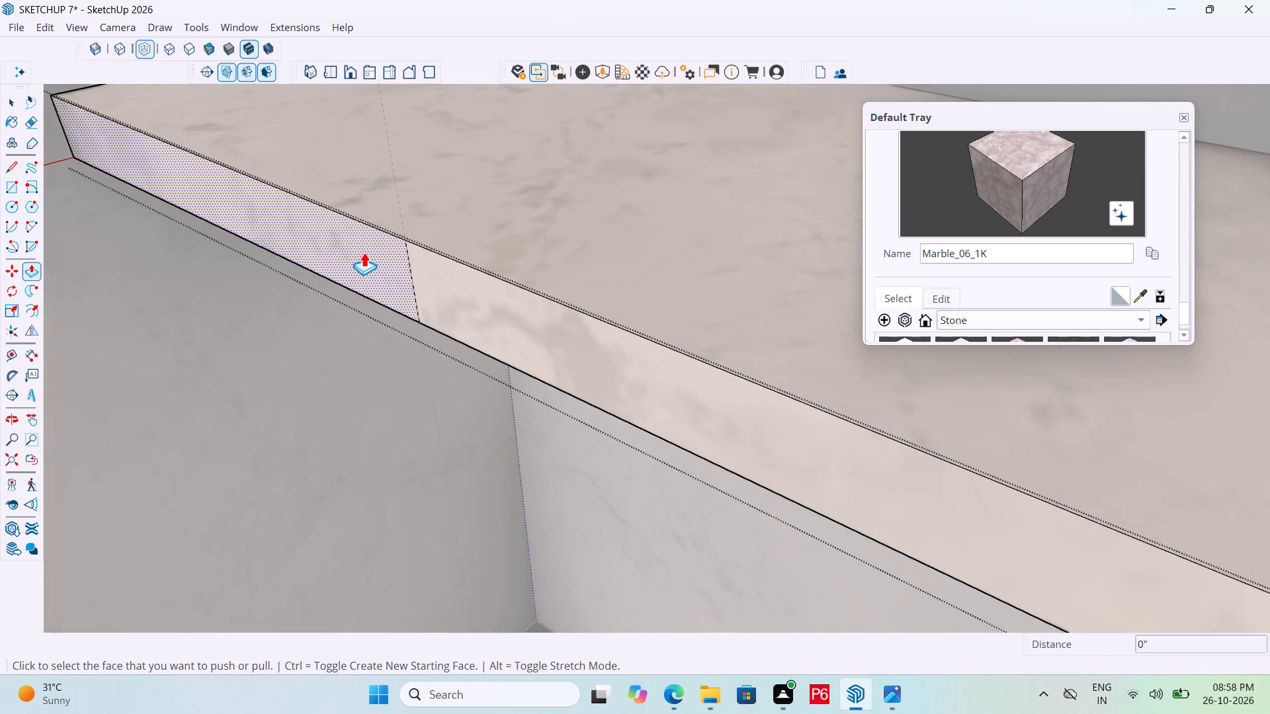
{"action": "left_click_drag", "start_coordinate": [364, 252], "coordinate": [355, 252]}
{"action": "left_click", "coordinate": [331, 259]}
{"action": "scroll", "coordinate": [409, 273], "scroll_direction": "down", "scroll_amount": 5}
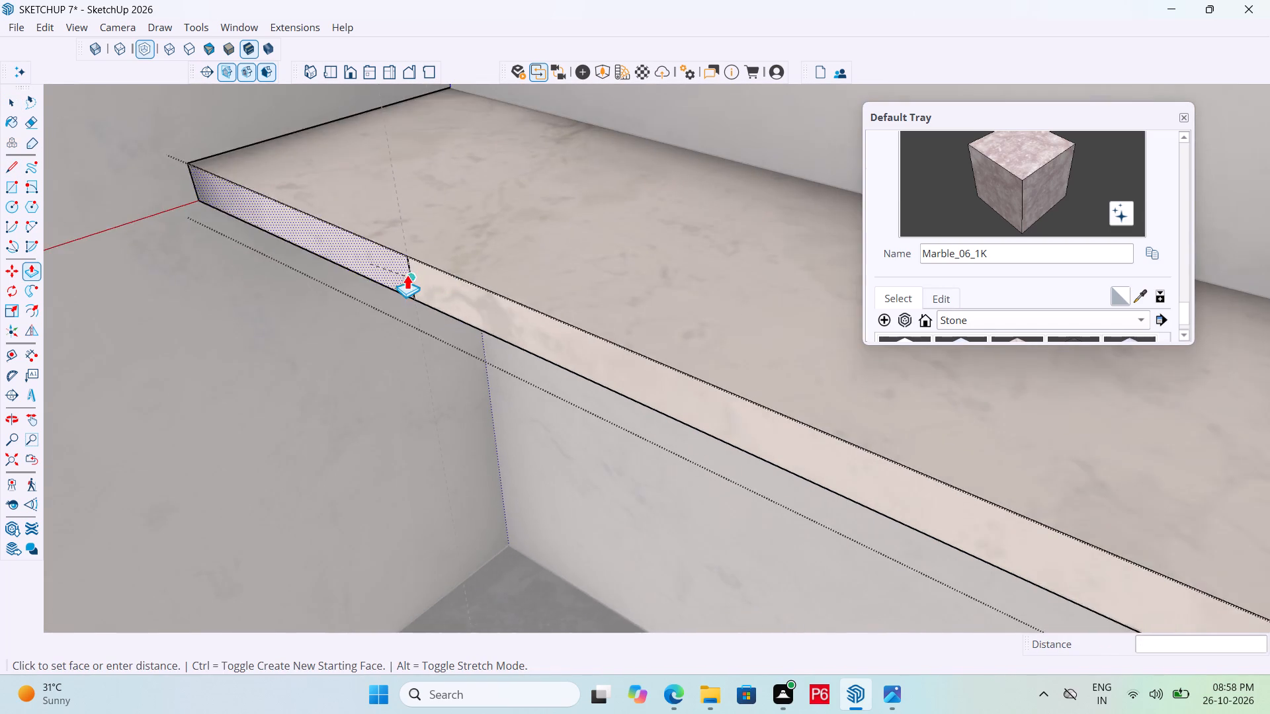
{"action": "scroll", "coordinate": [407, 274], "scroll_direction": "down", "scroll_amount": 15}
{"action": "middle_click_drag", "start_coordinate": [169, 372], "coordinate": [287, 356]}
{"action": "scroll", "coordinate": [175, 371], "scroll_direction": "down", "scroll_amount": 1}
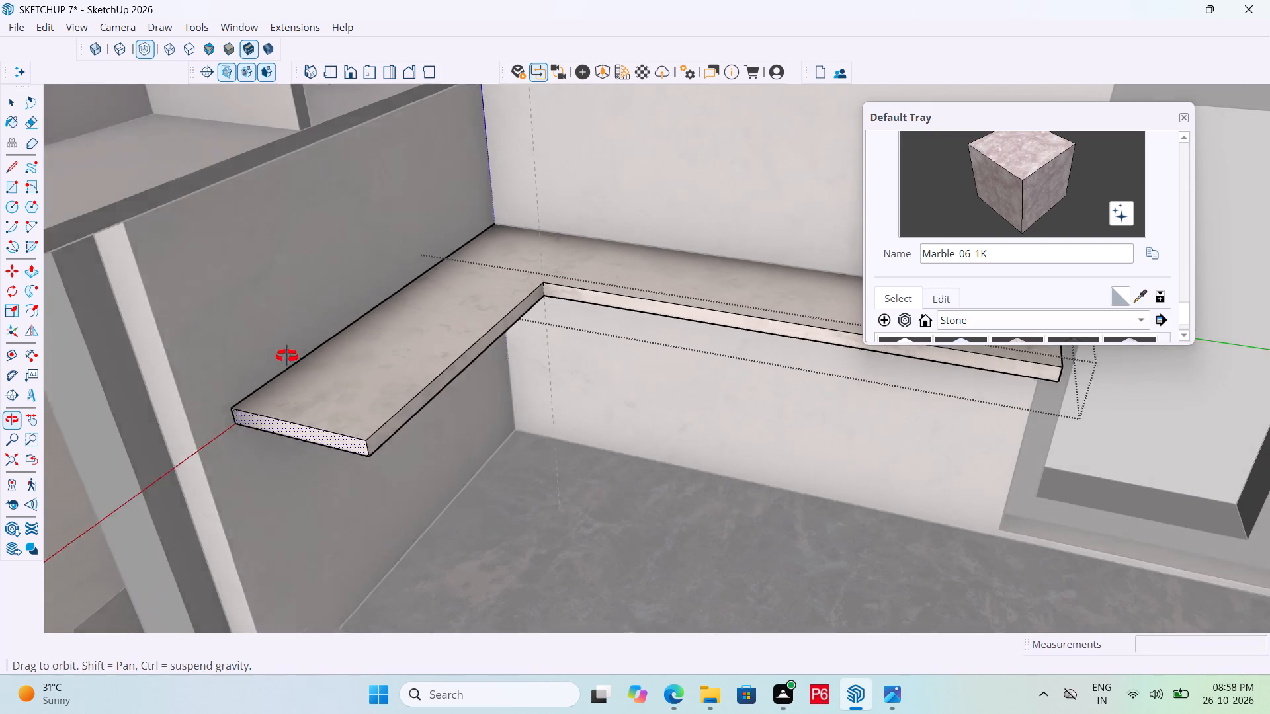
{"action": "middle_click_drag", "start_coordinate": [287, 356], "coordinate": [289, 357]}
{"action": "left_click", "coordinate": [181, 370]}
Save the model with the L-shaped shelf.
{"action": "key", "text": "ctrl+s"}
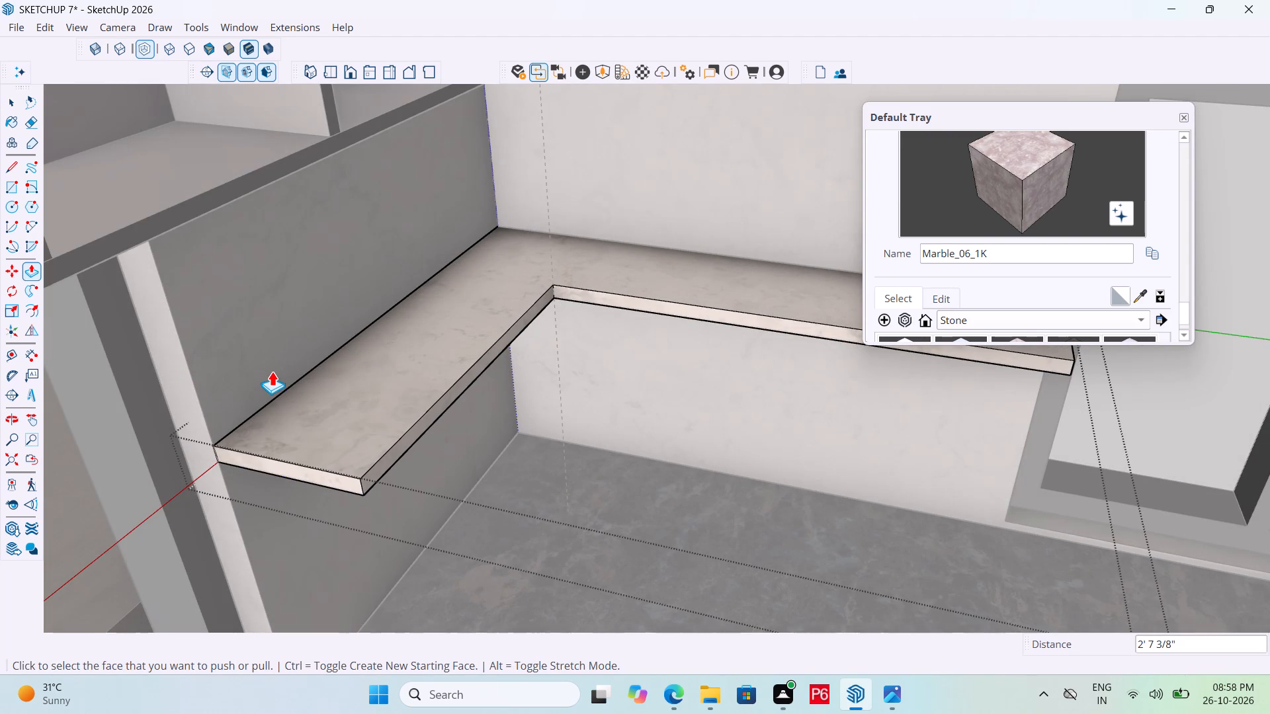
{"action": "key", "text": "ctrl+s"}
{"action": "key", "text": "ctrl+s"}
{"action": "key", "text": "ctrl+s"}
Leave the shelf group and erase the vertical guide line near the kitchen corner.
{"action": "left_click", "coordinate": [613, 274]}
{"action": "key", "text": "space"}
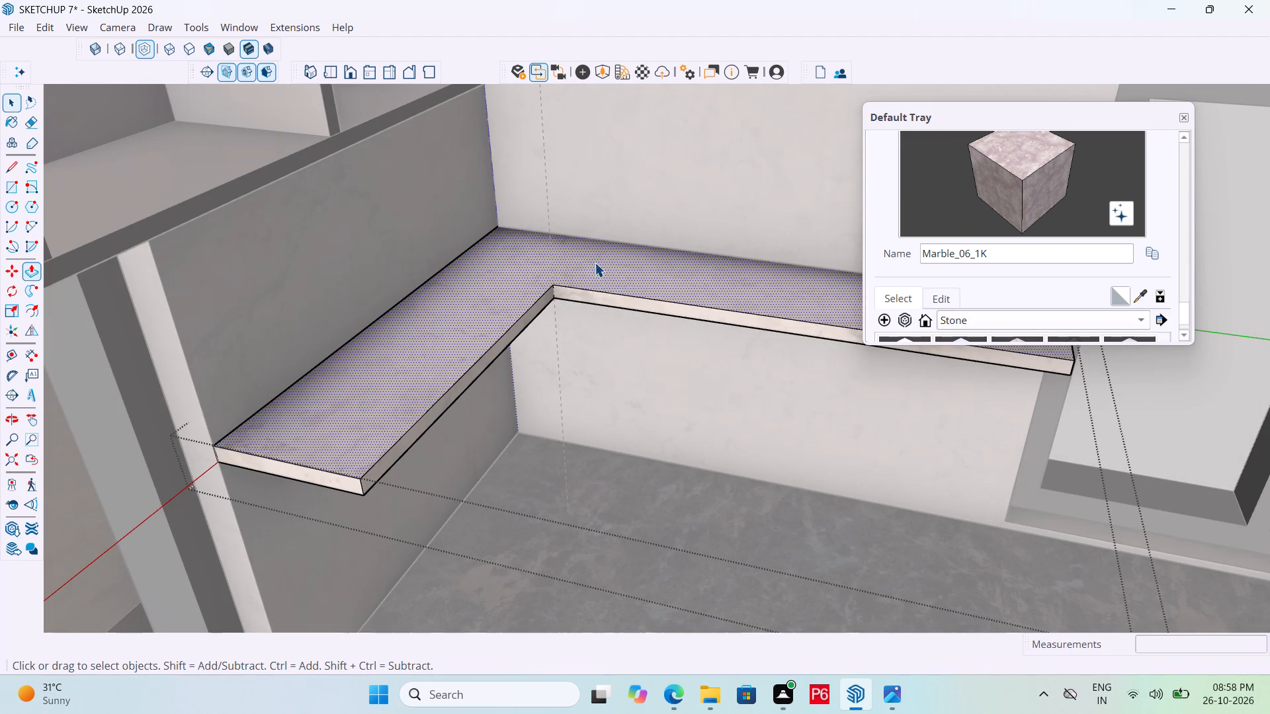
{"action": "left_click", "coordinate": [588, 243]}
{"action": "left_click", "coordinate": [553, 219]}
{"action": "scroll", "coordinate": [411, 320], "scroll_direction": "down", "scroll_amount": 17}
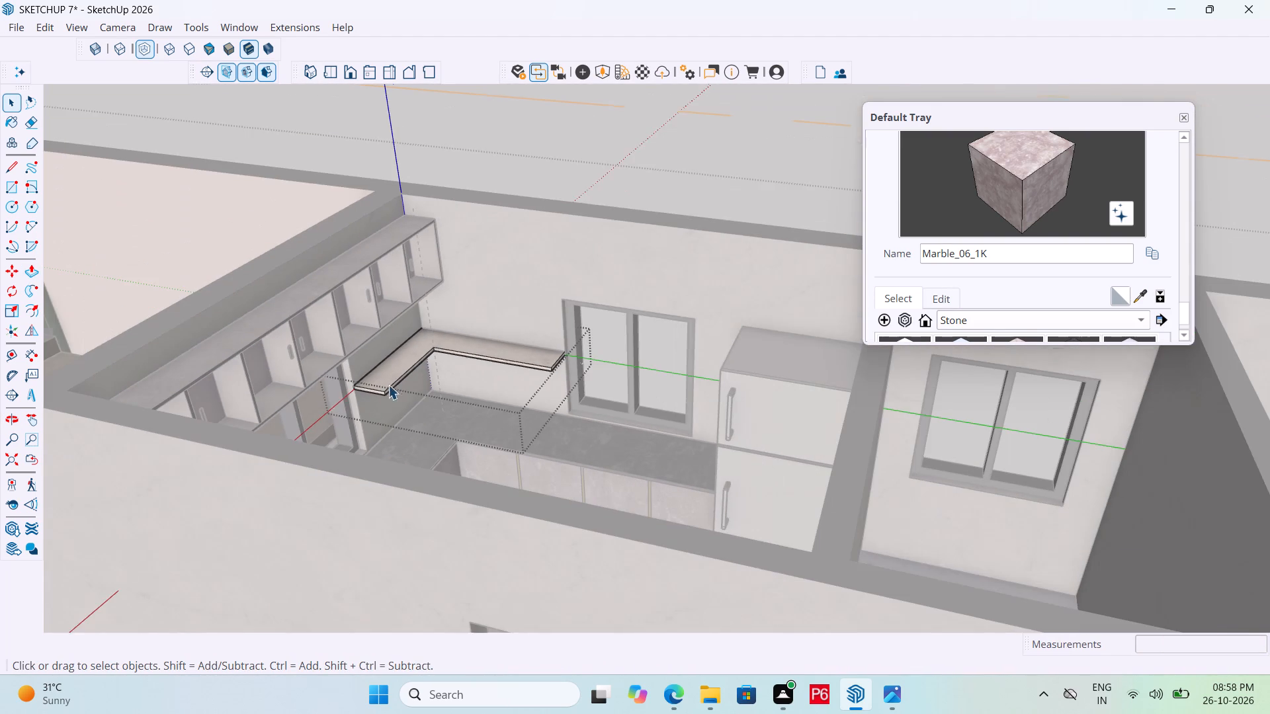
{"action": "left_click", "coordinate": [656, 164]}
{"action": "scroll", "coordinate": [389, 276], "scroll_direction": "up", "scroll_amount": 10}
{"action": "triple_click", "coordinate": [454, 333]}
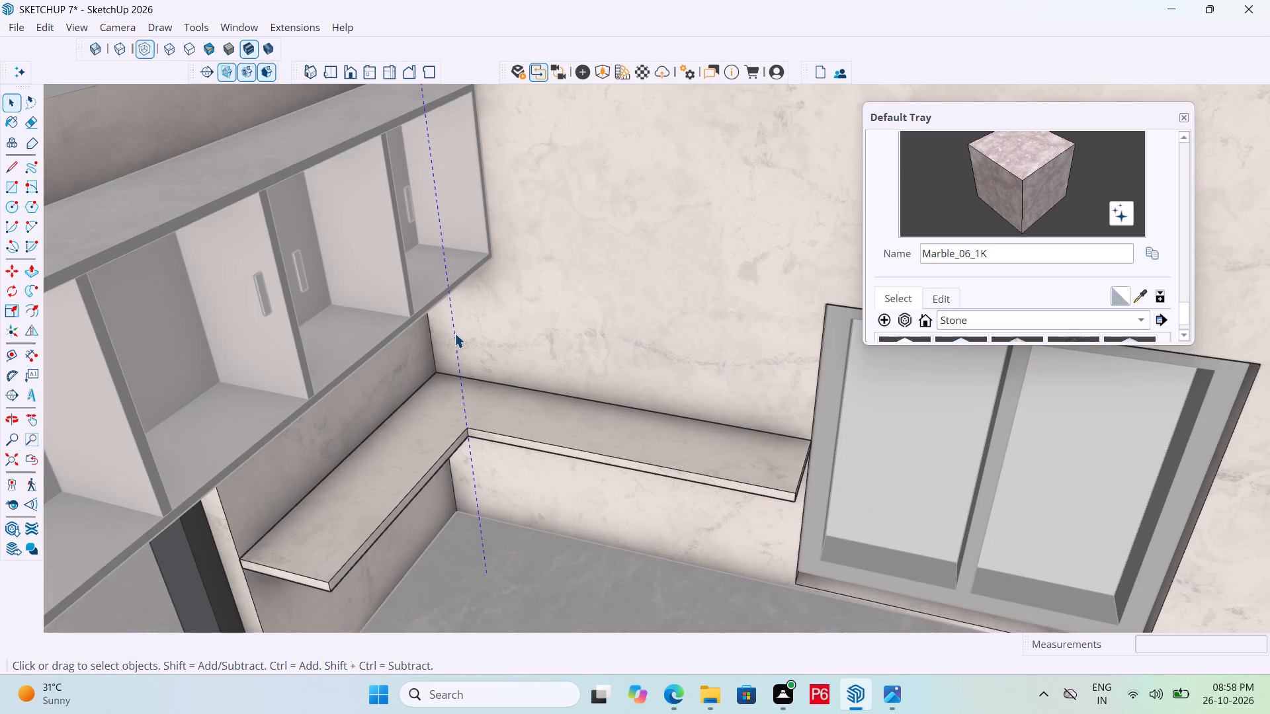
{"action": "key", "text": "r"}
{"action": "left_click", "coordinate": [470, 329]}
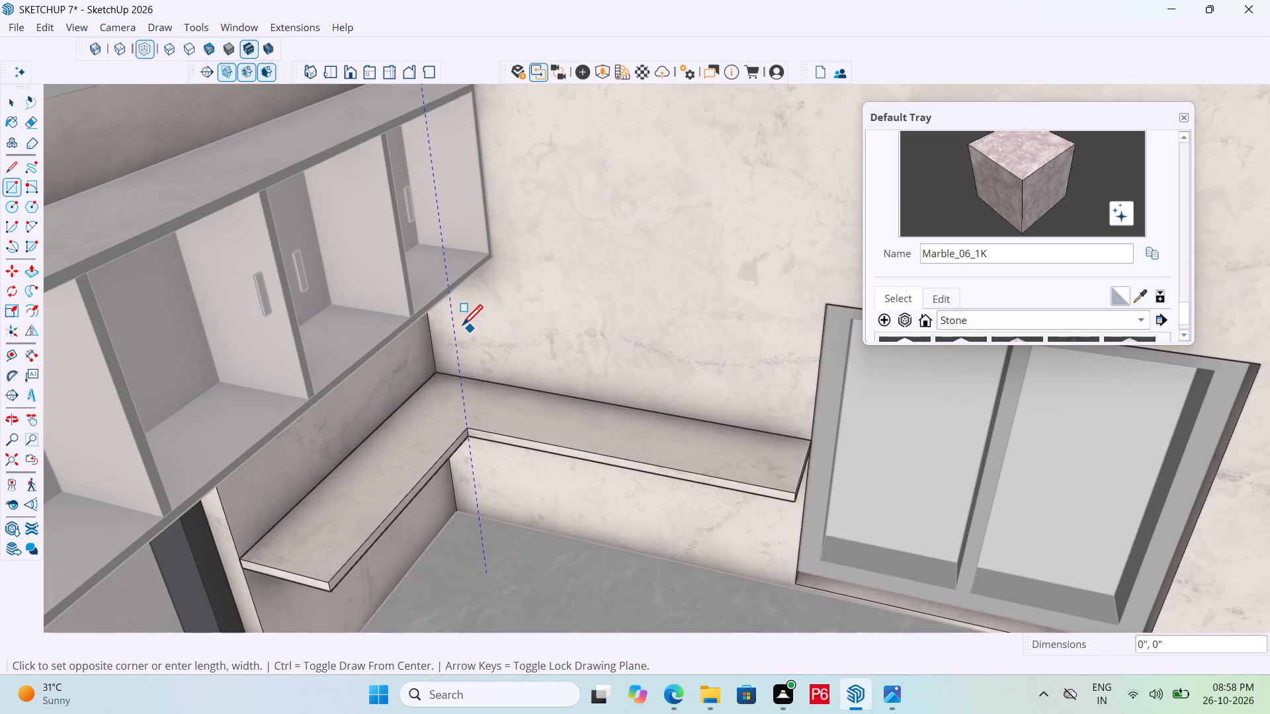
{"action": "key", "text": "e"}
{"action": "left_click_drag", "start_coordinate": [461, 327], "coordinate": [441, 340]}
Save the model without the guide line.
{"action": "key", "text": "ctrl+s"}
{"action": "key", "text": "ctrl+s"}
{"action": "key", "text": "ctrl+s"}
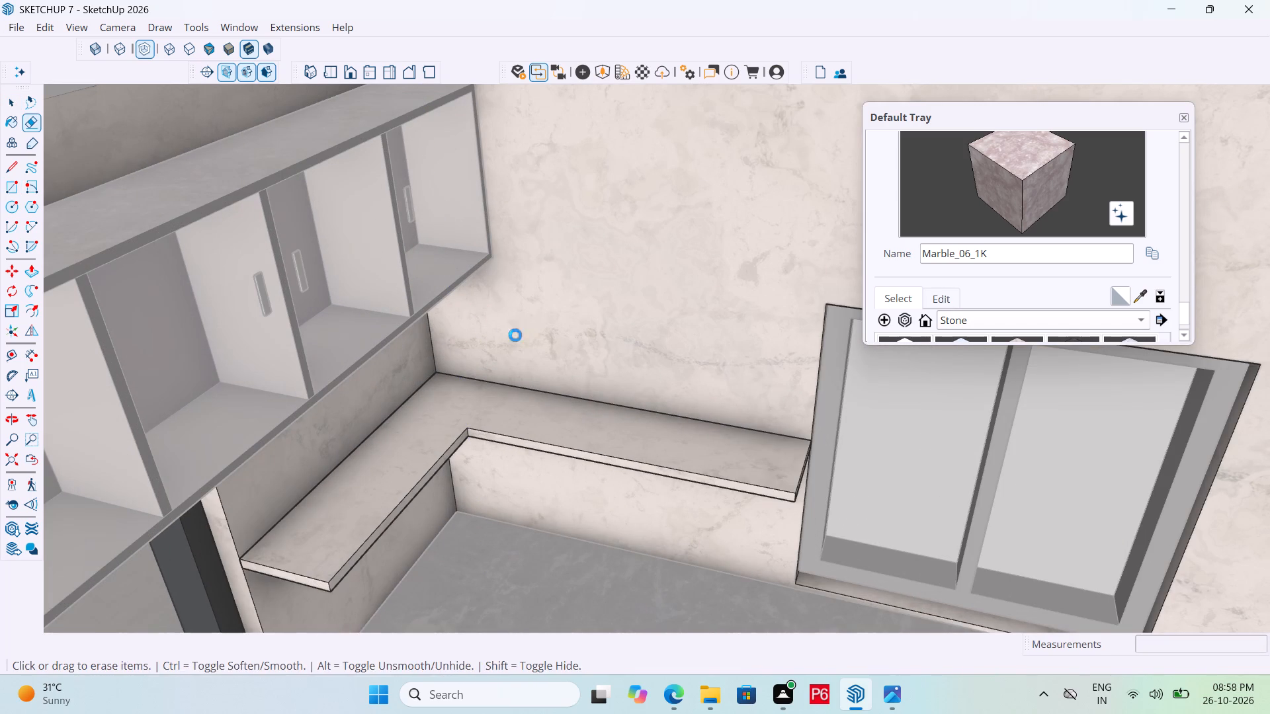
{"action": "key", "text": "ctrl+s"}
{"action": "key", "text": "ctrl+s"}
Paint the L-shaped shelf with the Plywood_01_1K material from the Wood collection.
{"action": "scroll", "coordinate": [515, 335], "scroll_direction": "down", "scroll_amount": 6, "text": "ctrl"}
{"action": "scroll", "coordinate": [534, 281], "scroll_direction": "down", "scroll_amount": 5}
{"action": "middle_click_drag", "start_coordinate": [558, 325], "coordinate": [523, 326]}
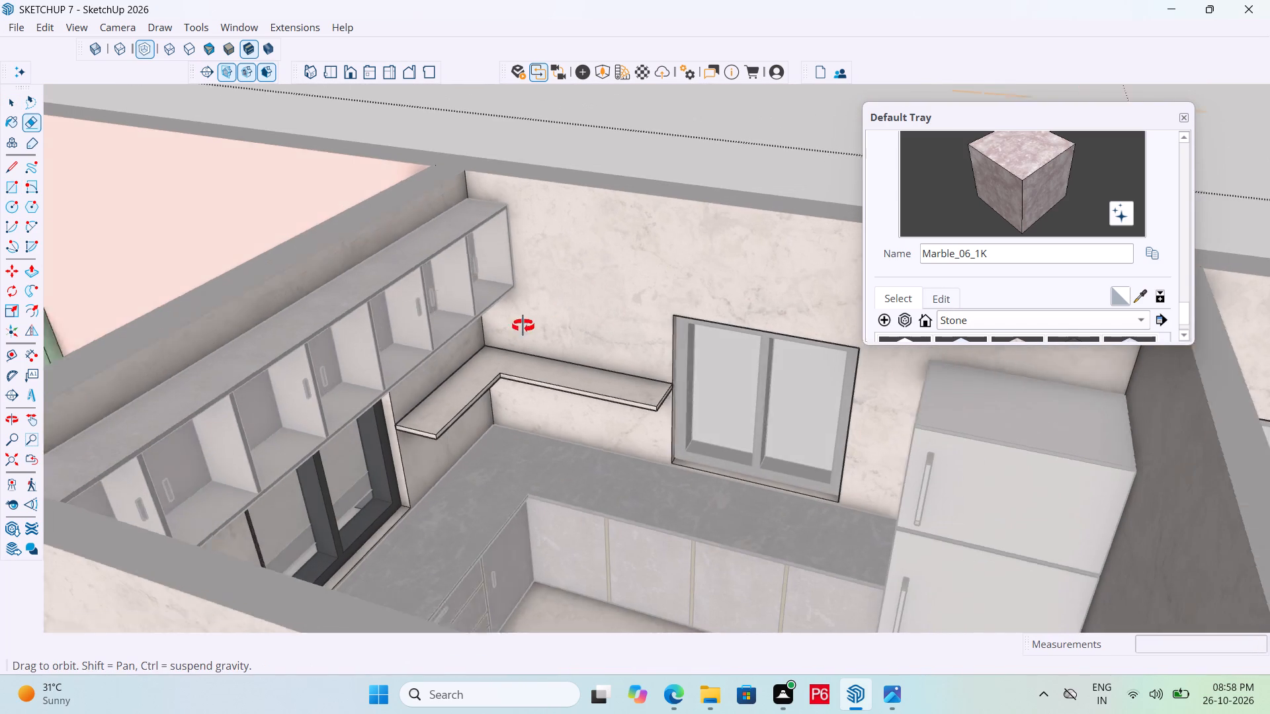
{"action": "middle_click_drag", "start_coordinate": [523, 326], "coordinate": [492, 319]}
{"action": "scroll", "coordinate": [935, 286], "scroll_direction": "down", "scroll_amount": 4}
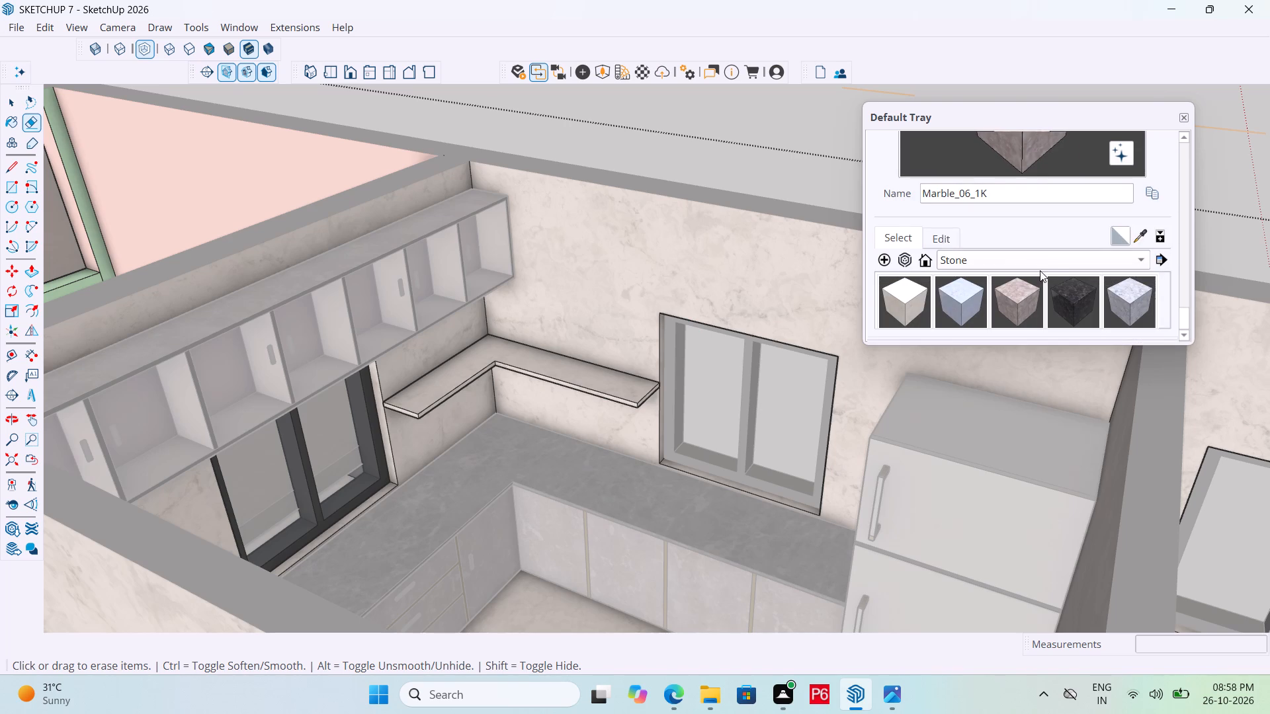
{"action": "left_click", "coordinate": [1051, 261]}
{"action": "left_click", "coordinate": [1001, 273]}
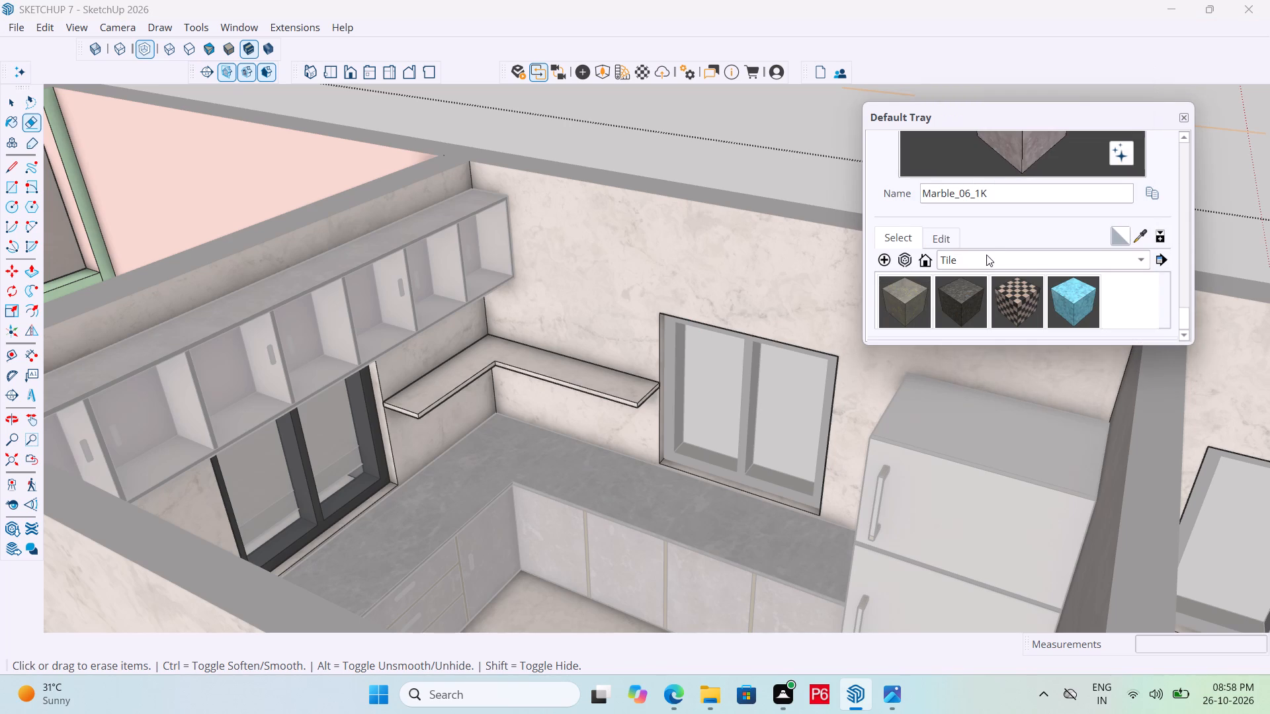
{"action": "left_click", "coordinate": [992, 250]}
{"action": "left_click", "coordinate": [988, 266]}
{"action": "left_click", "coordinate": [902, 296]}
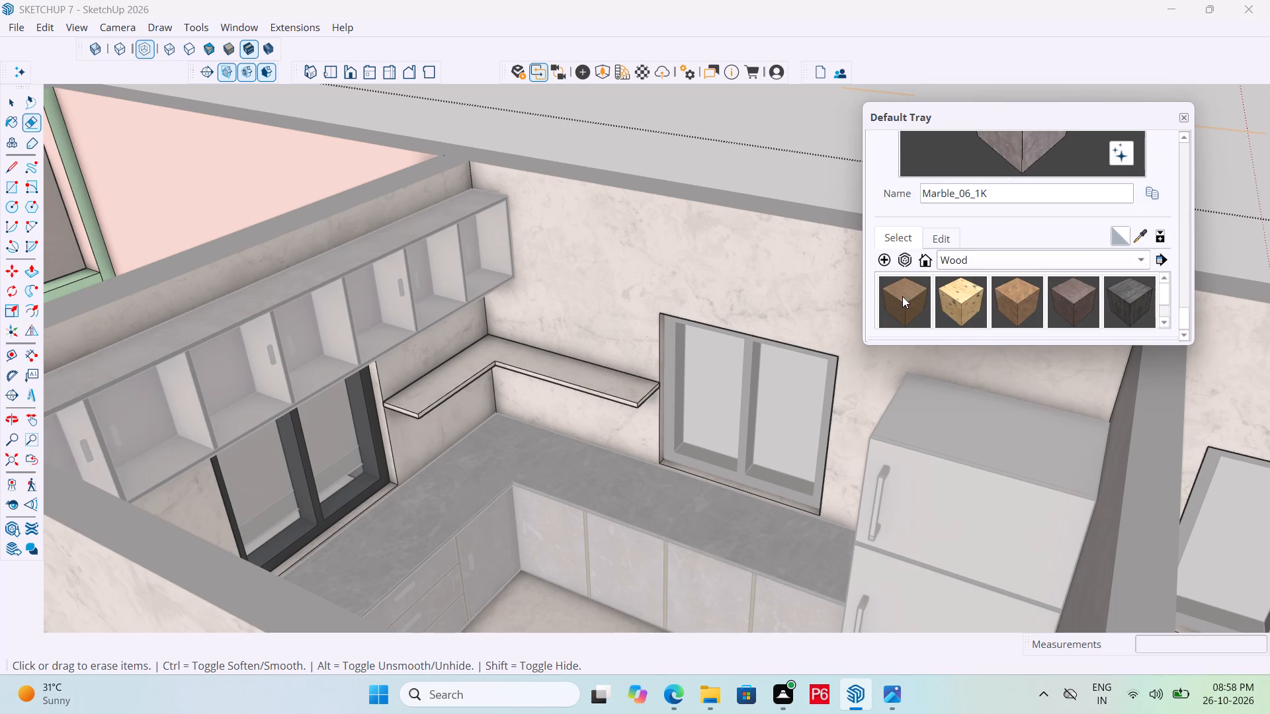
{"action": "scroll", "coordinate": [413, 385], "scroll_direction": "up", "scroll_amount": 5}
{"action": "left_click", "coordinate": [467, 374]}
{"action": "scroll", "coordinate": [324, 396], "scroll_direction": "down", "scroll_amount": 4}
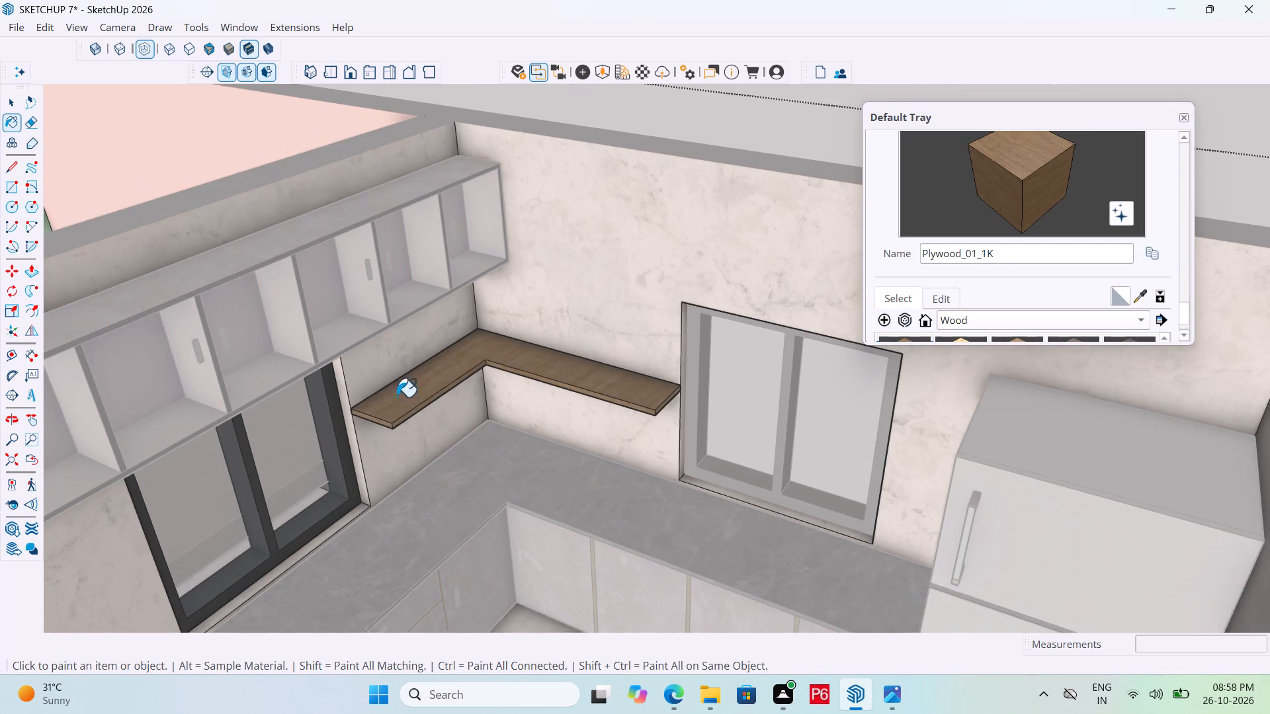
{"action": "middle_click_drag", "start_coordinate": [458, 397], "coordinate": [366, 413]}
{"action": "scroll", "coordinate": [373, 450], "scroll_direction": "down", "scroll_amount": 4}
{"action": "key", "text": "space"}
{"action": "left_click", "coordinate": [666, 247]}
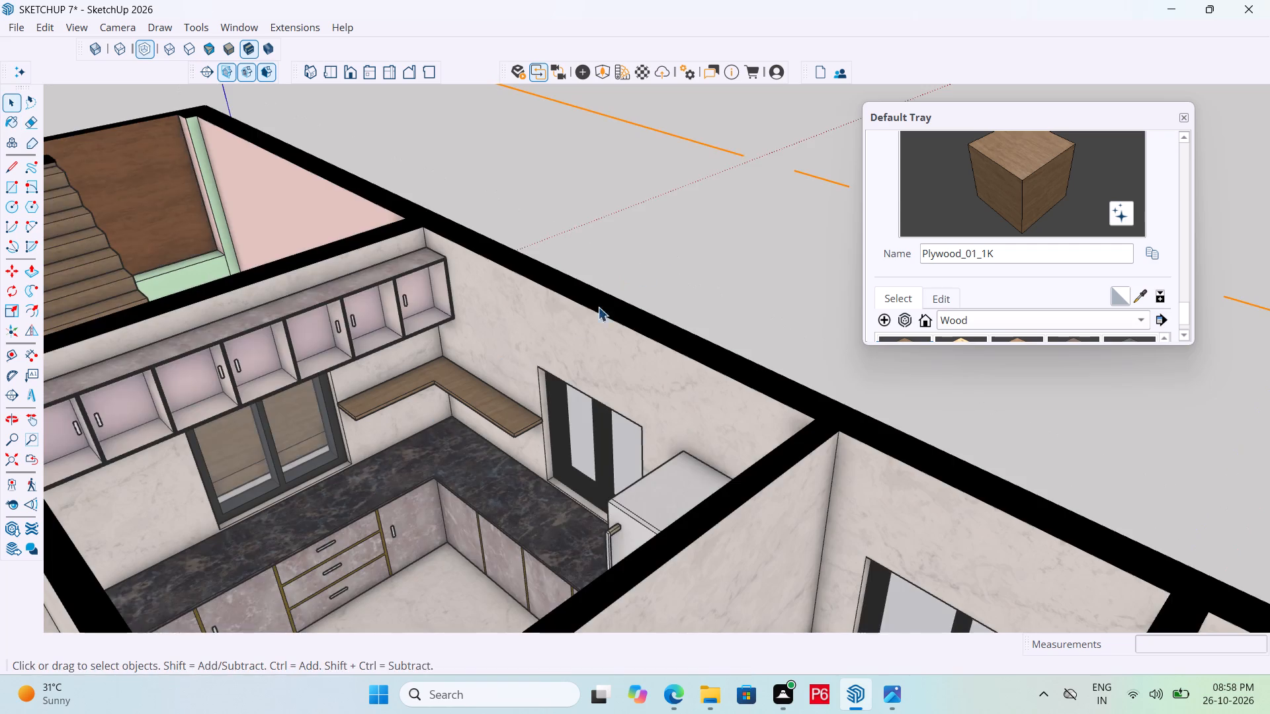
Save the model with the plywood-finished shelf.
{"action": "middle_click_drag", "start_coordinate": [577, 320], "coordinate": [621, 313]}
{"action": "key", "text": "ctrl+s"}
{"action": "key", "text": "ctrl+s"}
{"action": "key", "text": "ctrl+s"}
{"action": "key", "text": "ctrl+s"}
{"action": "key", "text": "ctrl+s"}
{"action": "key", "text": "ctrl+s"}
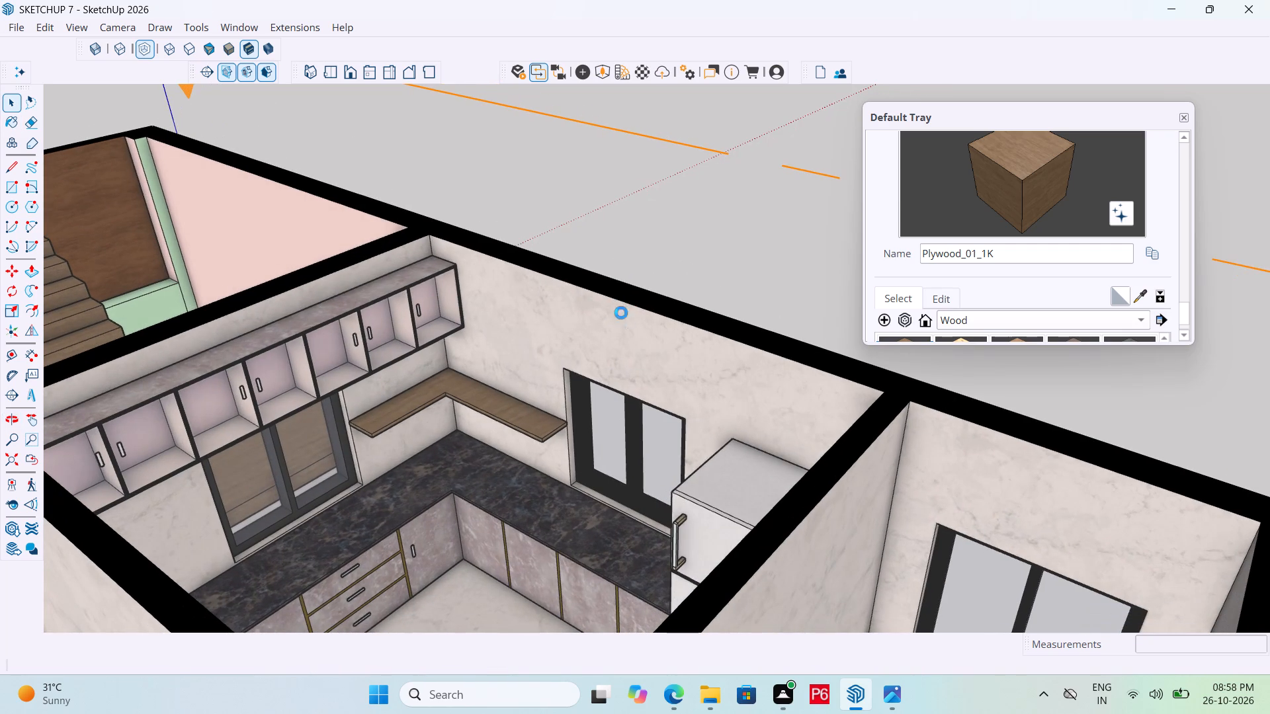
{"action": "key", "text": "ctrl+s"}
Examine the kitchen's shelf, overhead cabinets, counter and fridge from several angles.
{"action": "scroll", "coordinate": [665, 325], "scroll_direction": "down", "scroll_amount": 5}
{"action": "middle_click_drag", "start_coordinate": [612, 415], "coordinate": [653, 409]}
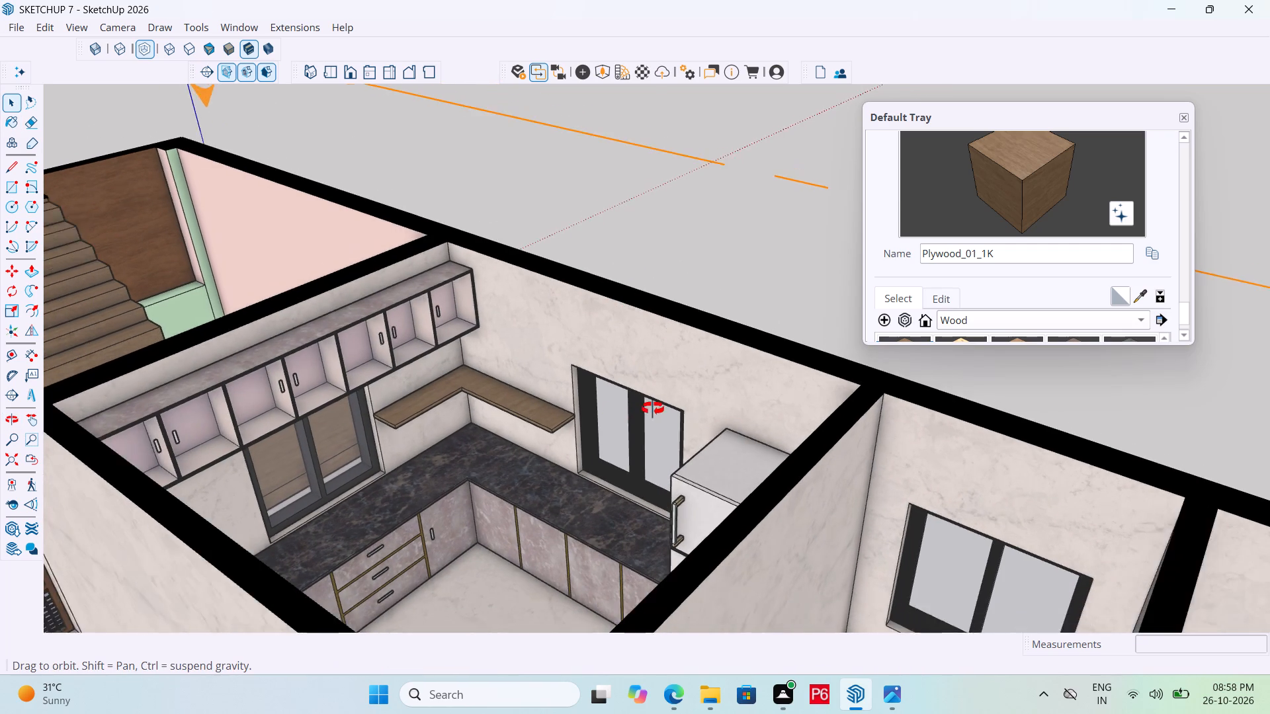
{"action": "middle_click_drag", "start_coordinate": [653, 409], "coordinate": [669, 452]}
{"action": "scroll", "coordinate": [521, 425], "scroll_direction": "up", "scroll_amount": 2}
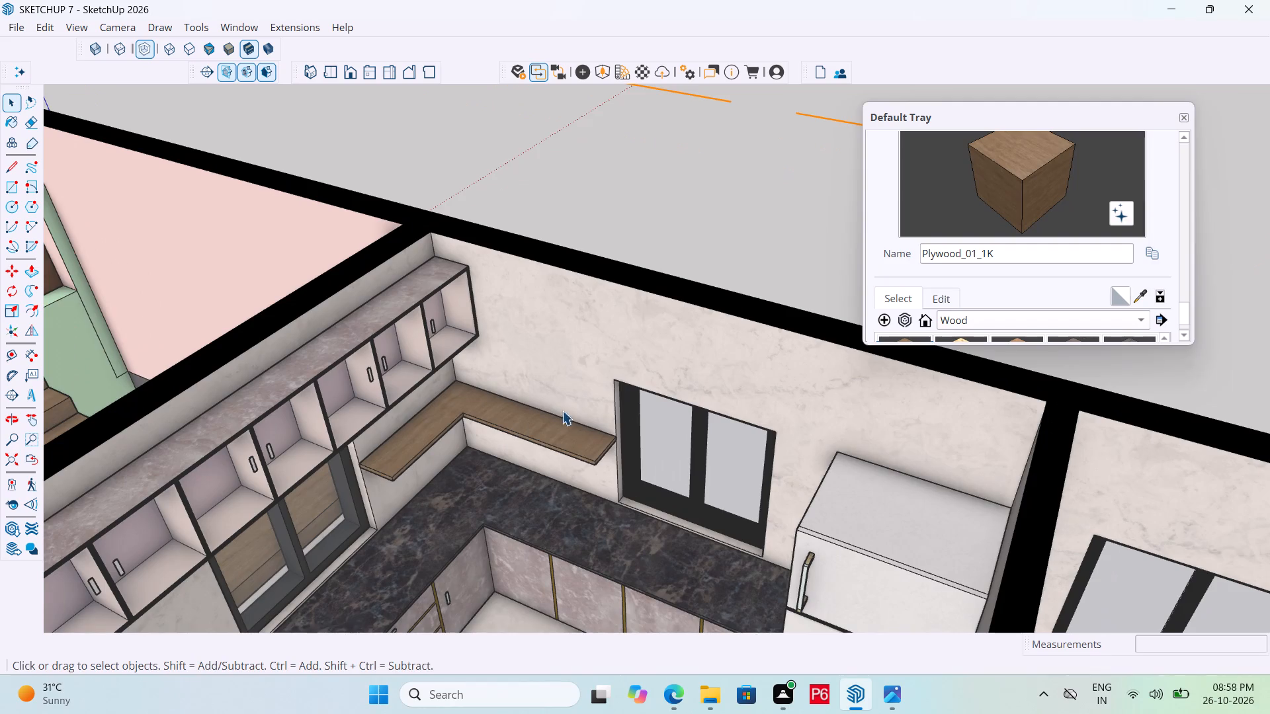
{"action": "middle_click_drag", "start_coordinate": [617, 409], "coordinate": [601, 390]}
{"action": "scroll", "coordinate": [764, 401], "scroll_direction": "up", "scroll_amount": 4}
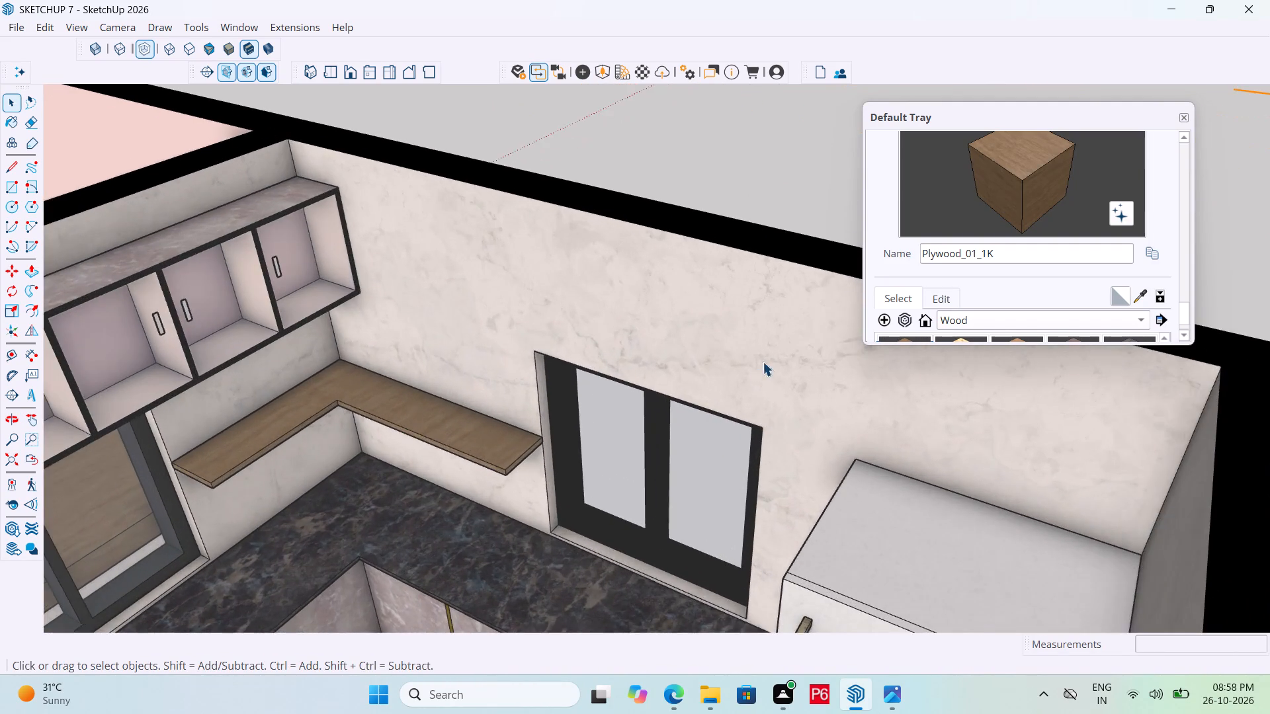
{"action": "scroll", "coordinate": [763, 362], "scroll_direction": "down", "scroll_amount": 5}
{"action": "middle_click_drag", "start_coordinate": [721, 366], "coordinate": [640, 363]}
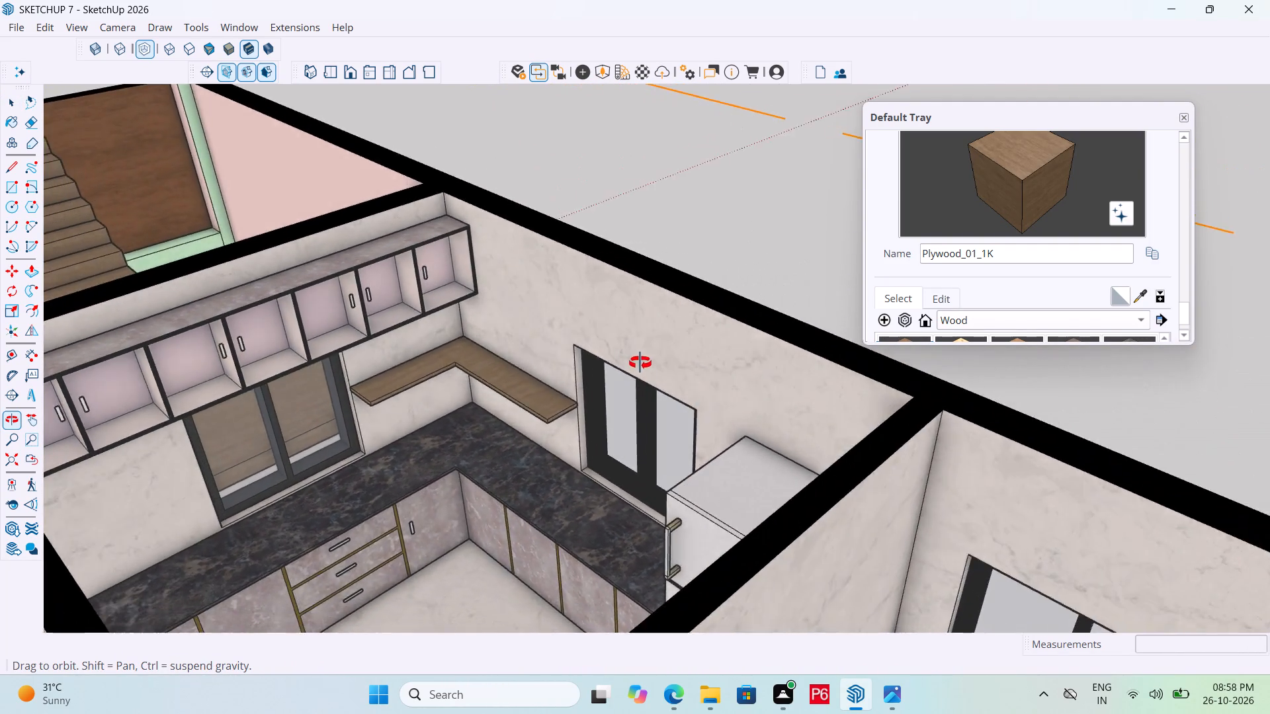
{"action": "middle_click_drag", "start_coordinate": [640, 363], "coordinate": [637, 360]}
{"action": "scroll", "coordinate": [642, 353], "scroll_direction": "up", "scroll_amount": 1}
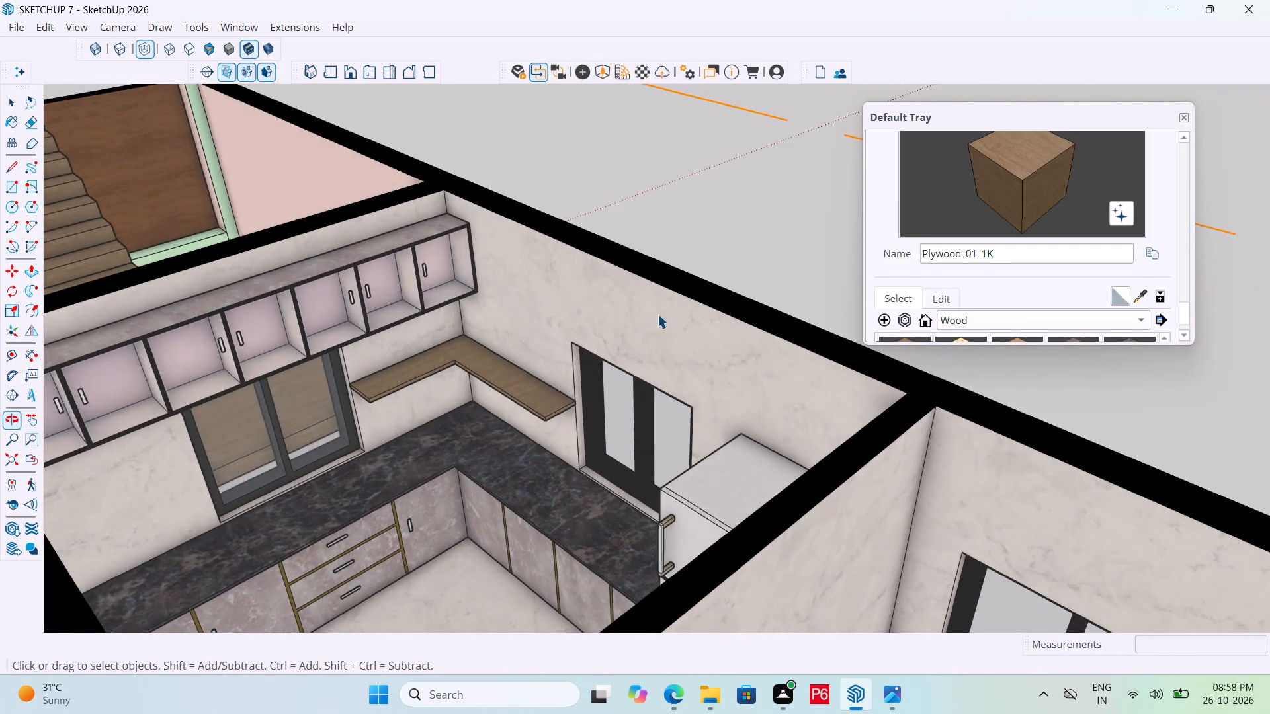
{"action": "scroll", "coordinate": [690, 299], "scroll_direction": "down", "scroll_amount": 6}
{"action": "middle_click_drag", "start_coordinate": [638, 346], "coordinate": [573, 389]}
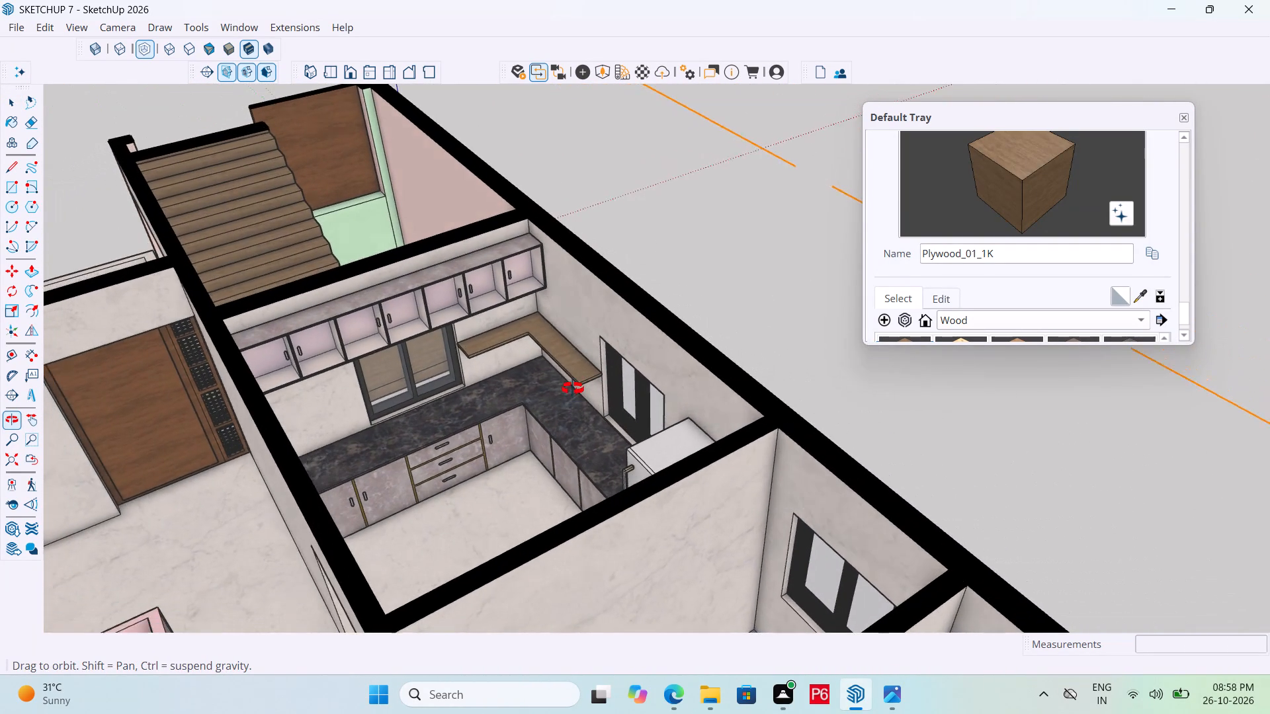
{"action": "middle_click_drag", "start_coordinate": [573, 389], "coordinate": [575, 385]}
{"action": "scroll", "coordinate": [659, 364], "scroll_direction": "up", "scroll_amount": 1}
{"action": "middle_click_drag", "start_coordinate": [672, 363], "coordinate": [784, 360]}
{"action": "scroll", "coordinate": [784, 360], "scroll_direction": "up", "scroll_amount": 1}
{"action": "scroll", "coordinate": [613, 428], "scroll_direction": "up", "scroll_amount": 2}
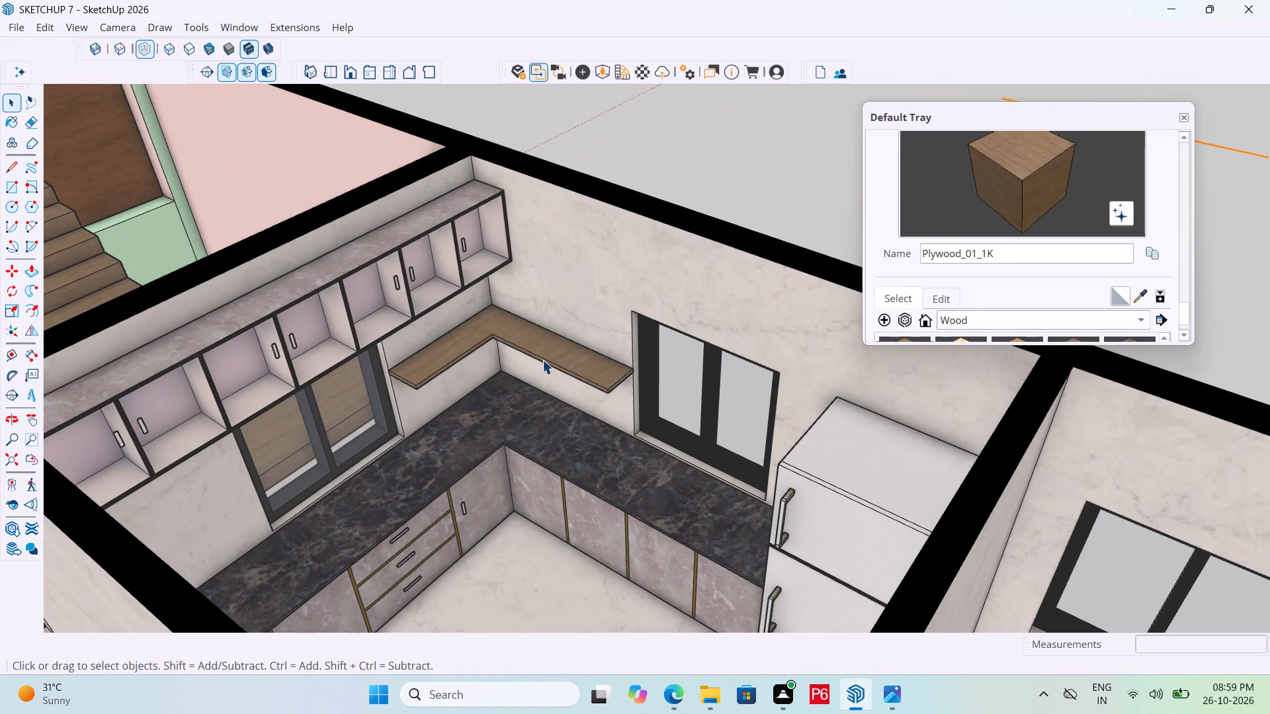
{"action": "scroll", "coordinate": [445, 343], "scroll_direction": "down", "scroll_amount": 5}
{"action": "middle_click_drag", "start_coordinate": [540, 471], "coordinate": [781, 534]}
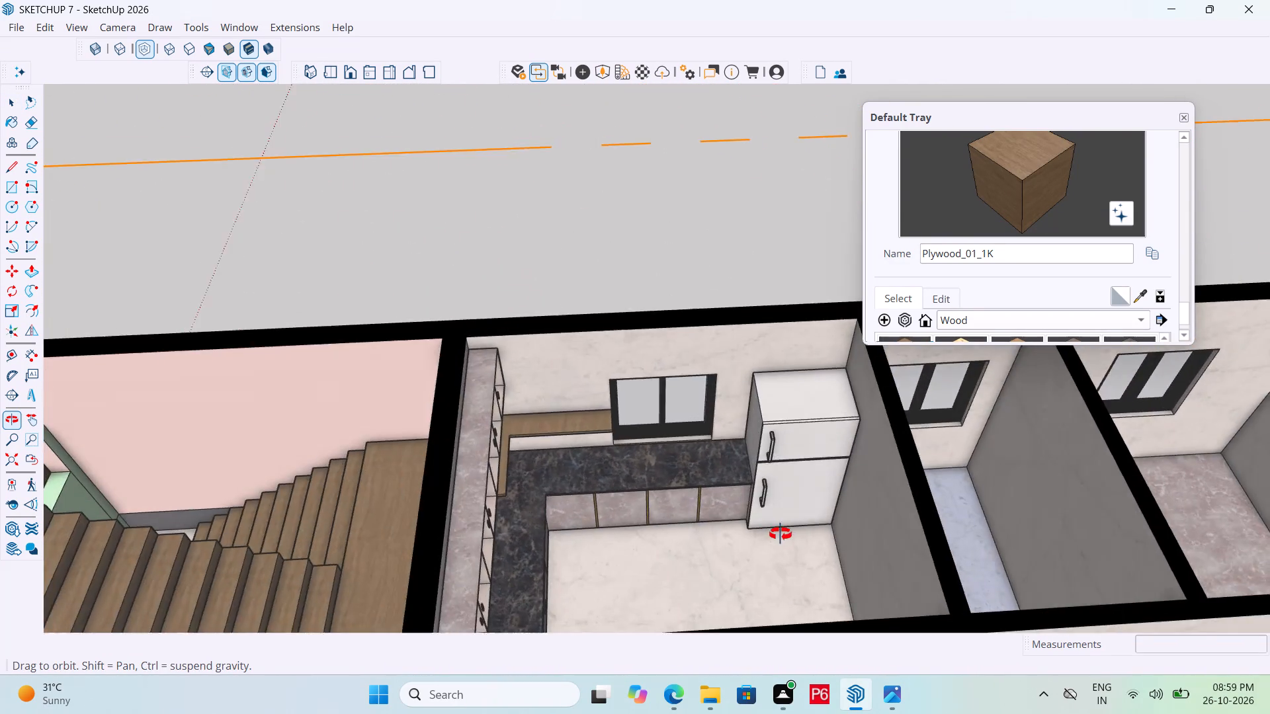
{"action": "middle_click_drag", "start_coordinate": [781, 534], "coordinate": [419, 559]}
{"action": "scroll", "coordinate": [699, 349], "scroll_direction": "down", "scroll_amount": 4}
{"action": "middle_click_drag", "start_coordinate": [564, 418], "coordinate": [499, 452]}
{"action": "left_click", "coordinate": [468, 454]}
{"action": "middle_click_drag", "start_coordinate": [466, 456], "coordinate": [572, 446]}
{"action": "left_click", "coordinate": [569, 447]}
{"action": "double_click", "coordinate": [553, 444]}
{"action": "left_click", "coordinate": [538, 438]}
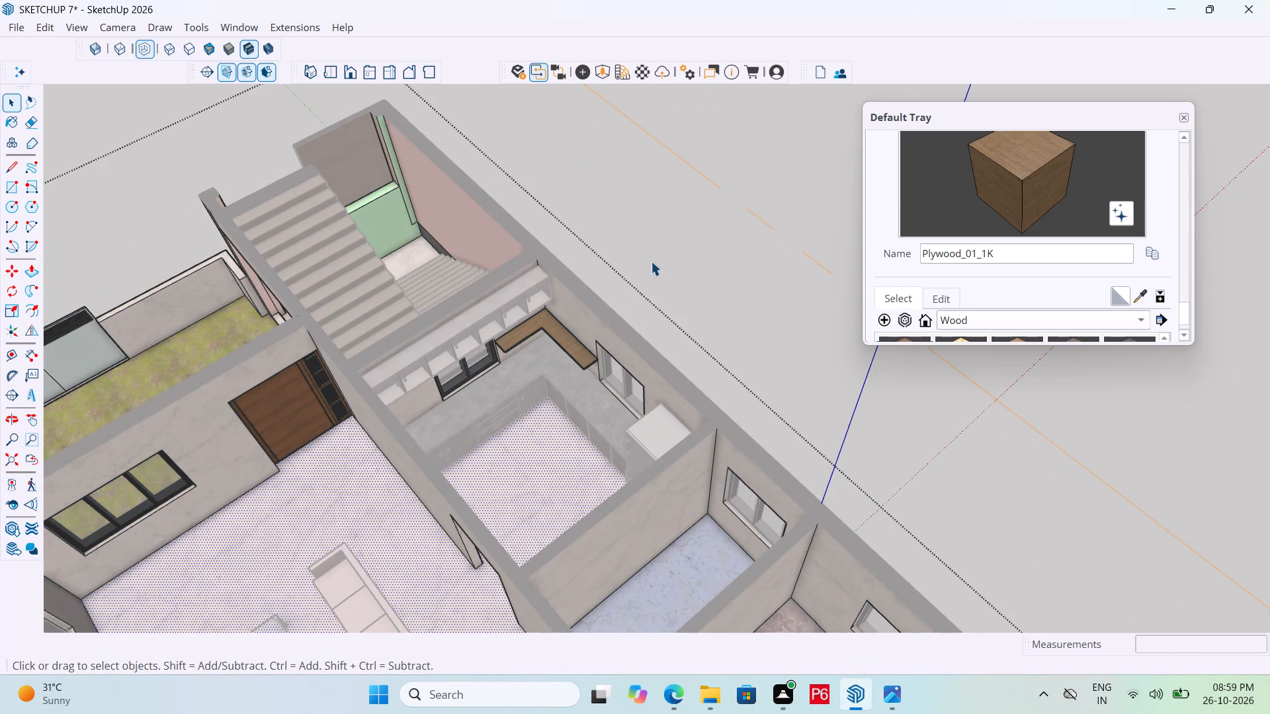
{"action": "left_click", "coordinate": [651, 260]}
Save the house model.
{"action": "middle_click_drag", "start_coordinate": [551, 388], "coordinate": [589, 363]}
{"action": "key", "text": "ctrl+s"}
{"action": "key", "text": "ctrl+s"}
{"action": "key", "text": "ctrl+s"}
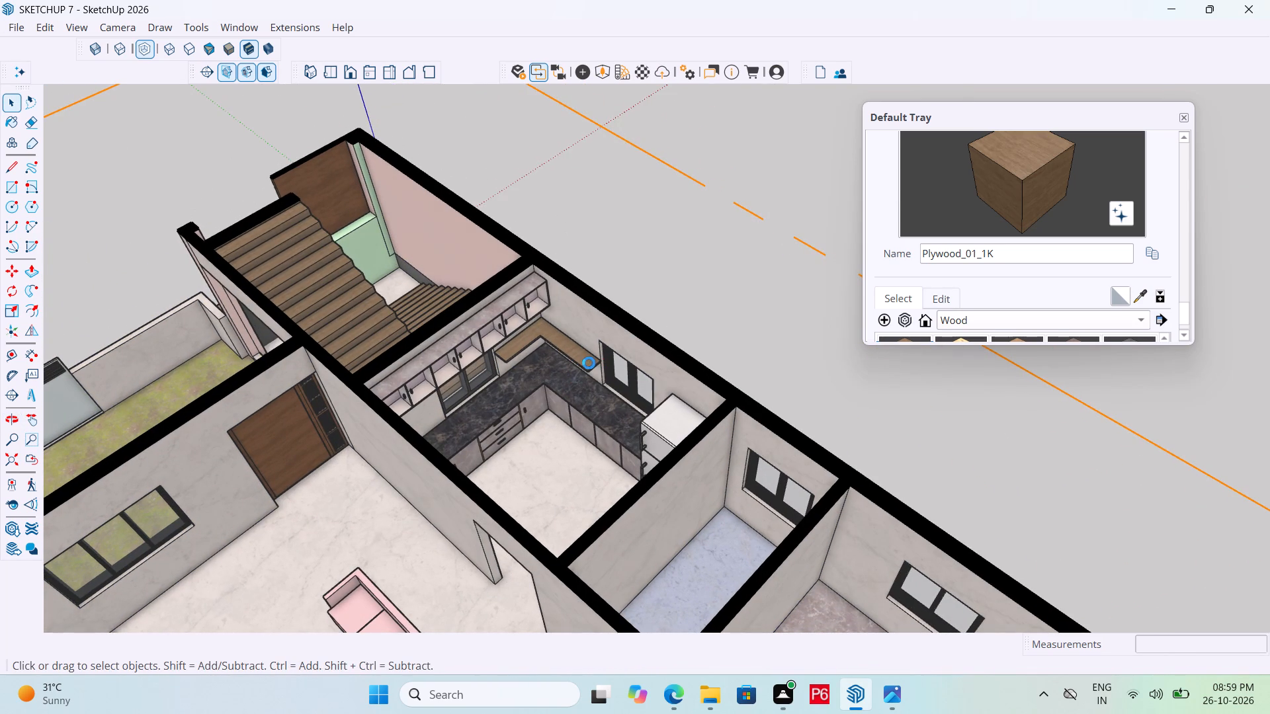
Save the house model.
{"action": "key", "text": "ctrl+s"}
{"action": "key", "text": "ctrl+s"}
{"action": "key", "text": "ctrl+s"}
{"action": "key", "text": "ctrl+s"}
{"action": "key", "text": "ctrl+s"}
{"action": "key", "text": "ctrl+s"}
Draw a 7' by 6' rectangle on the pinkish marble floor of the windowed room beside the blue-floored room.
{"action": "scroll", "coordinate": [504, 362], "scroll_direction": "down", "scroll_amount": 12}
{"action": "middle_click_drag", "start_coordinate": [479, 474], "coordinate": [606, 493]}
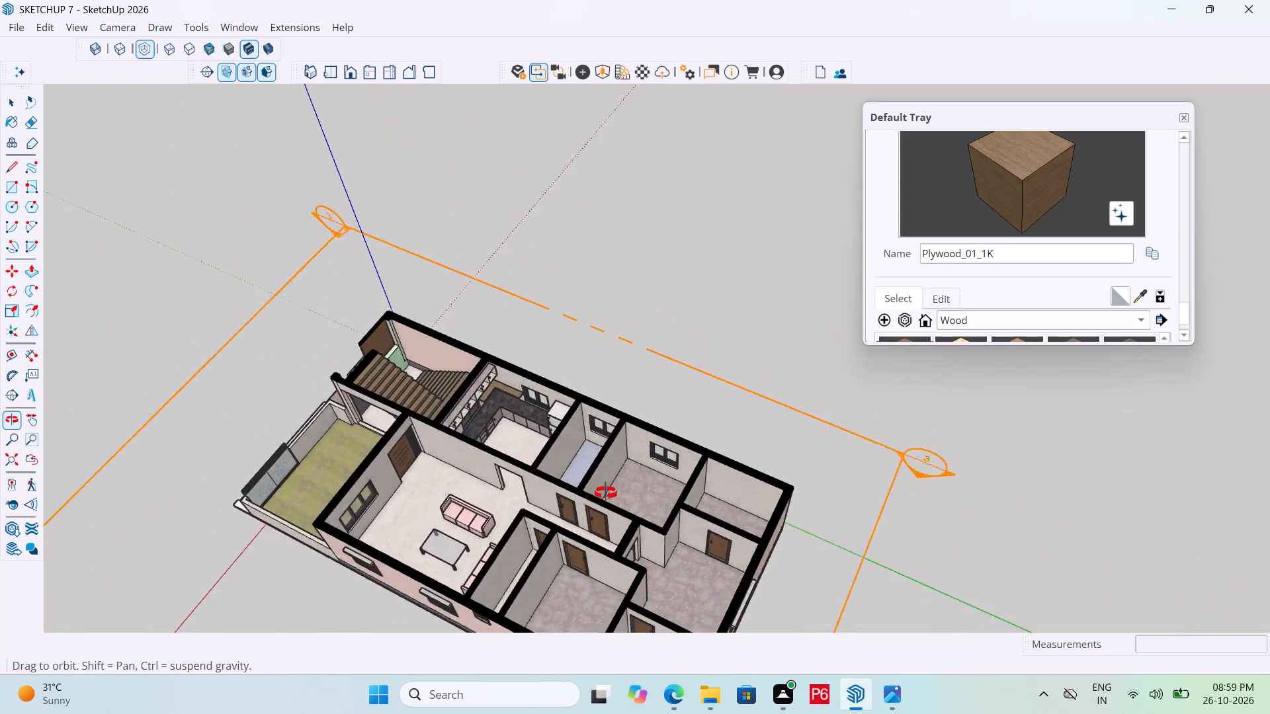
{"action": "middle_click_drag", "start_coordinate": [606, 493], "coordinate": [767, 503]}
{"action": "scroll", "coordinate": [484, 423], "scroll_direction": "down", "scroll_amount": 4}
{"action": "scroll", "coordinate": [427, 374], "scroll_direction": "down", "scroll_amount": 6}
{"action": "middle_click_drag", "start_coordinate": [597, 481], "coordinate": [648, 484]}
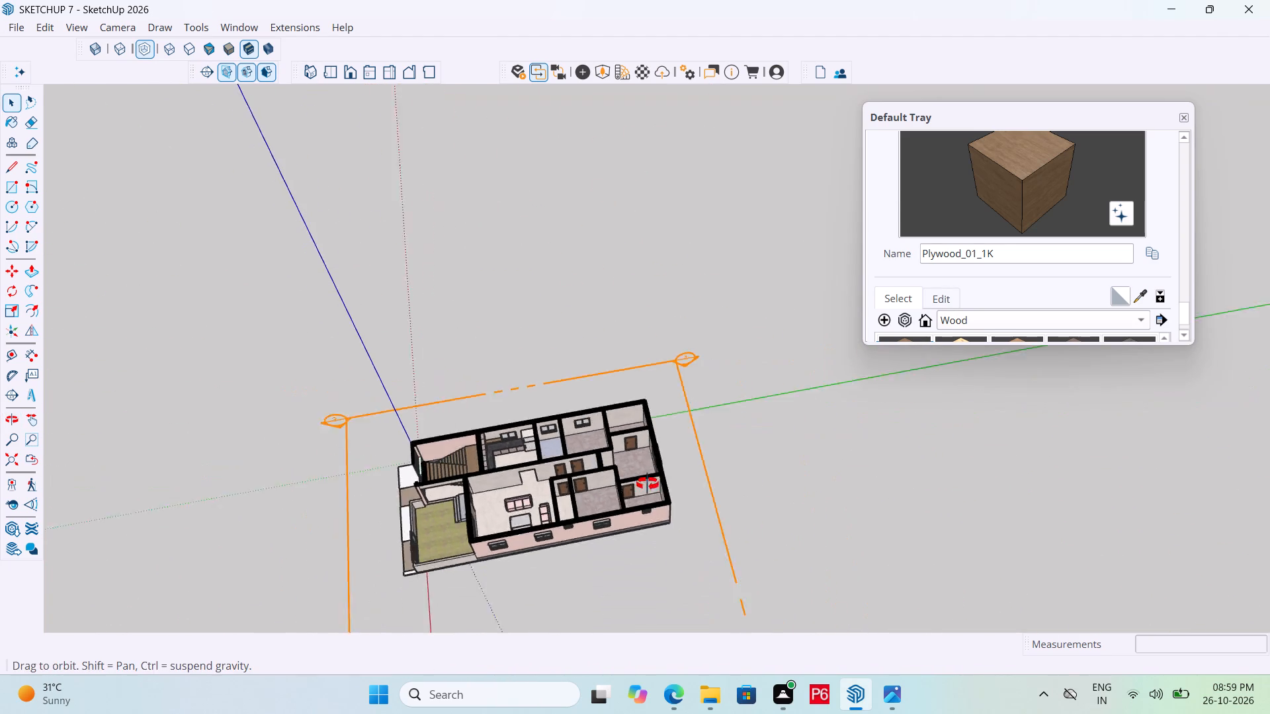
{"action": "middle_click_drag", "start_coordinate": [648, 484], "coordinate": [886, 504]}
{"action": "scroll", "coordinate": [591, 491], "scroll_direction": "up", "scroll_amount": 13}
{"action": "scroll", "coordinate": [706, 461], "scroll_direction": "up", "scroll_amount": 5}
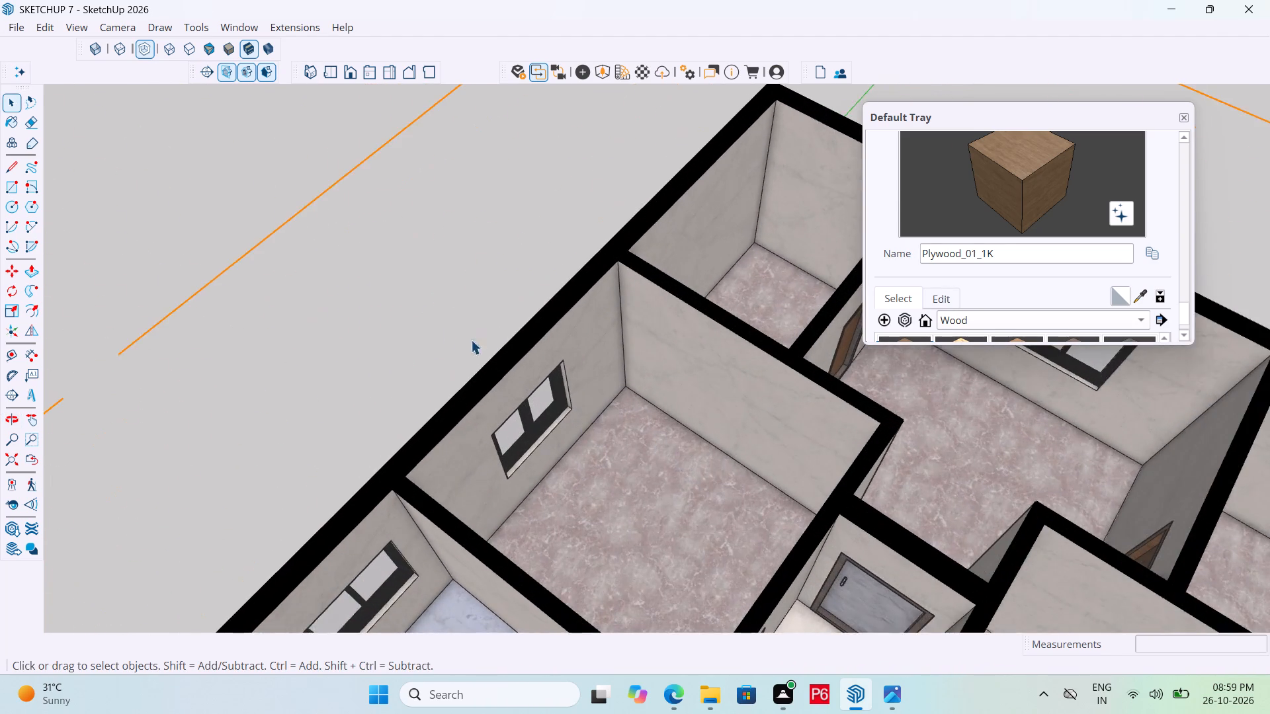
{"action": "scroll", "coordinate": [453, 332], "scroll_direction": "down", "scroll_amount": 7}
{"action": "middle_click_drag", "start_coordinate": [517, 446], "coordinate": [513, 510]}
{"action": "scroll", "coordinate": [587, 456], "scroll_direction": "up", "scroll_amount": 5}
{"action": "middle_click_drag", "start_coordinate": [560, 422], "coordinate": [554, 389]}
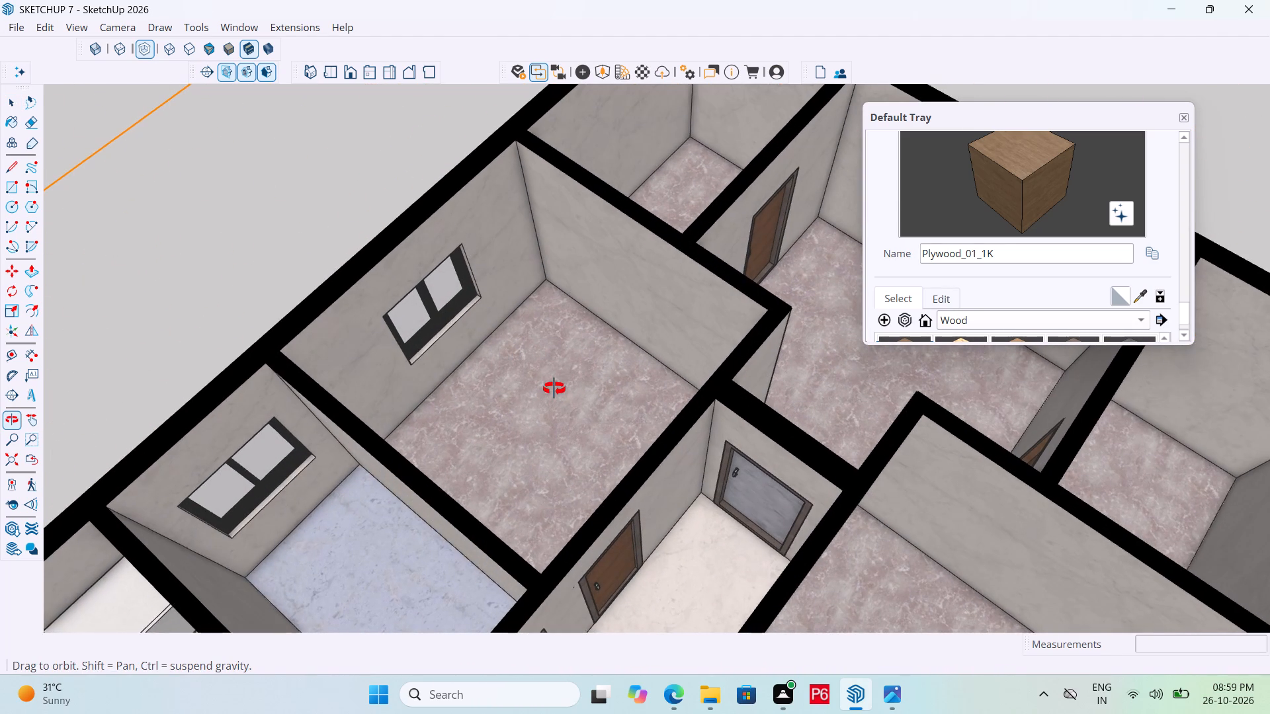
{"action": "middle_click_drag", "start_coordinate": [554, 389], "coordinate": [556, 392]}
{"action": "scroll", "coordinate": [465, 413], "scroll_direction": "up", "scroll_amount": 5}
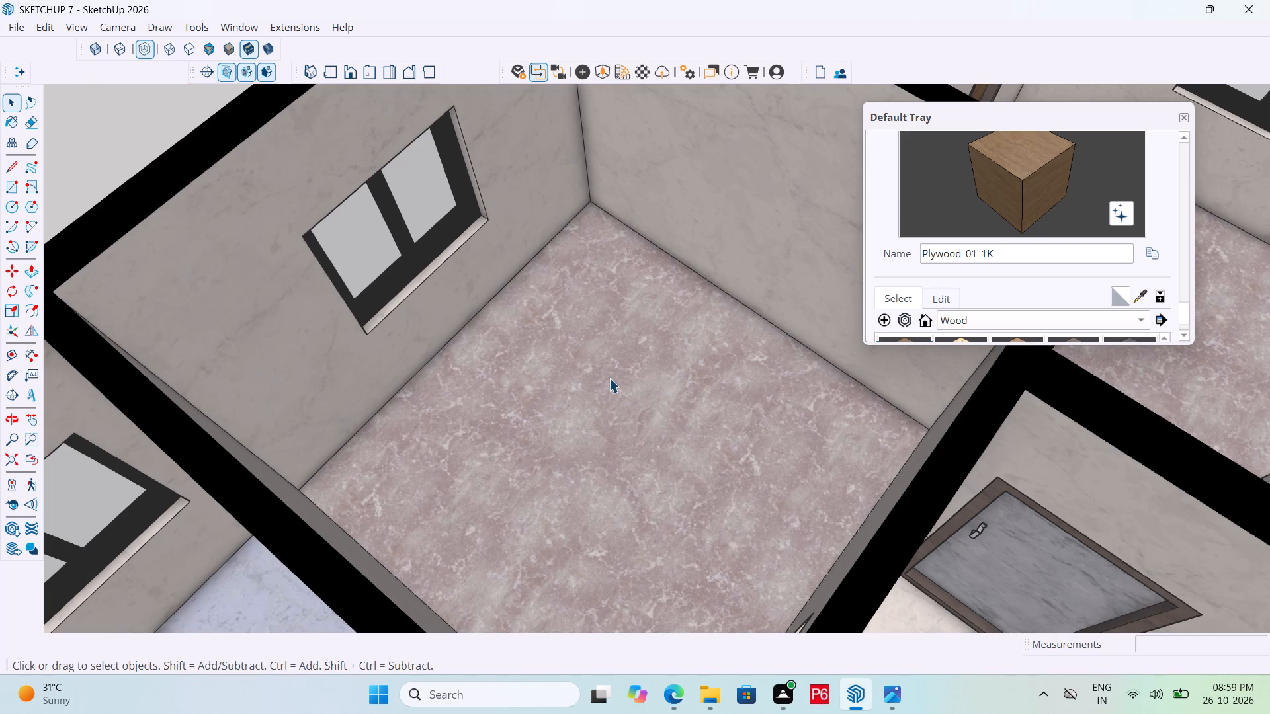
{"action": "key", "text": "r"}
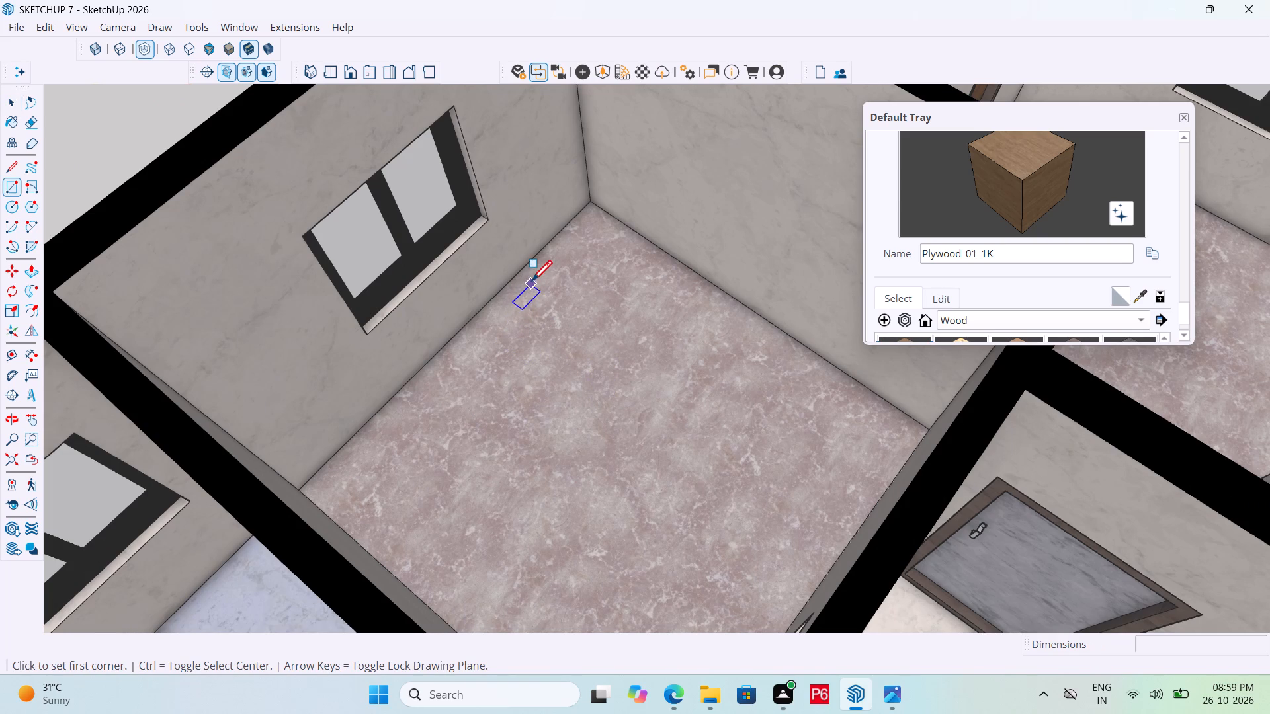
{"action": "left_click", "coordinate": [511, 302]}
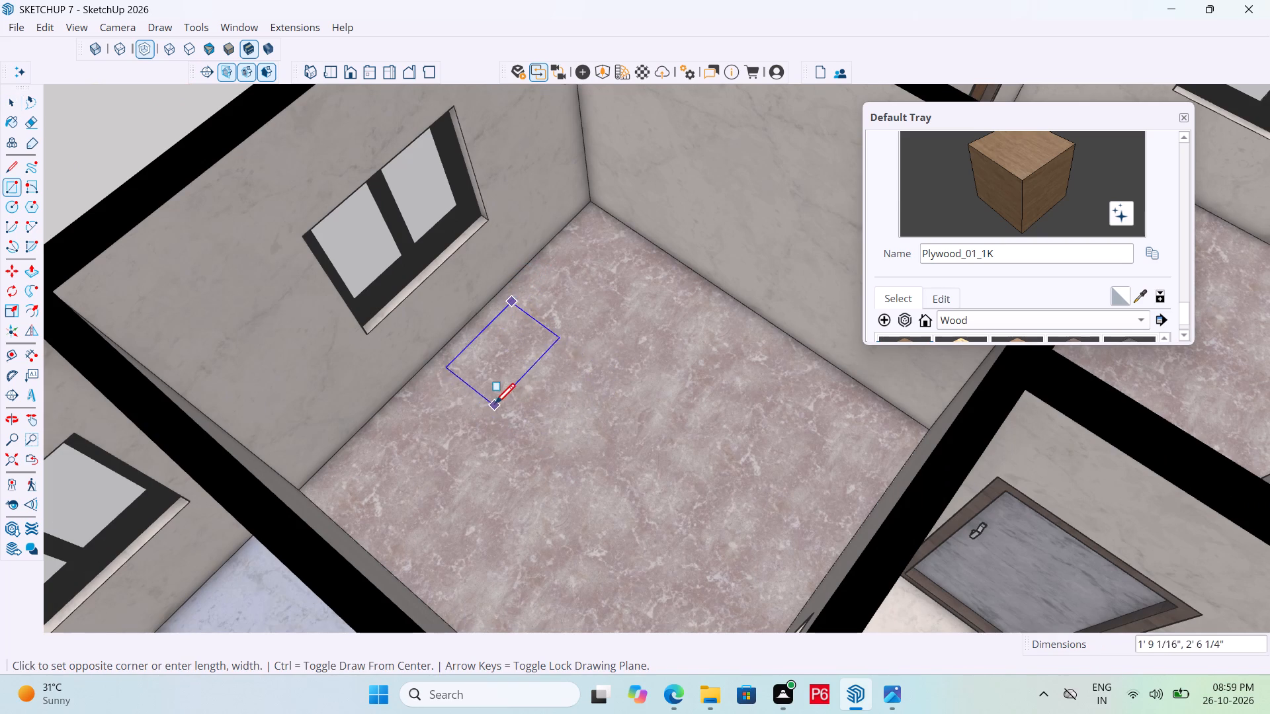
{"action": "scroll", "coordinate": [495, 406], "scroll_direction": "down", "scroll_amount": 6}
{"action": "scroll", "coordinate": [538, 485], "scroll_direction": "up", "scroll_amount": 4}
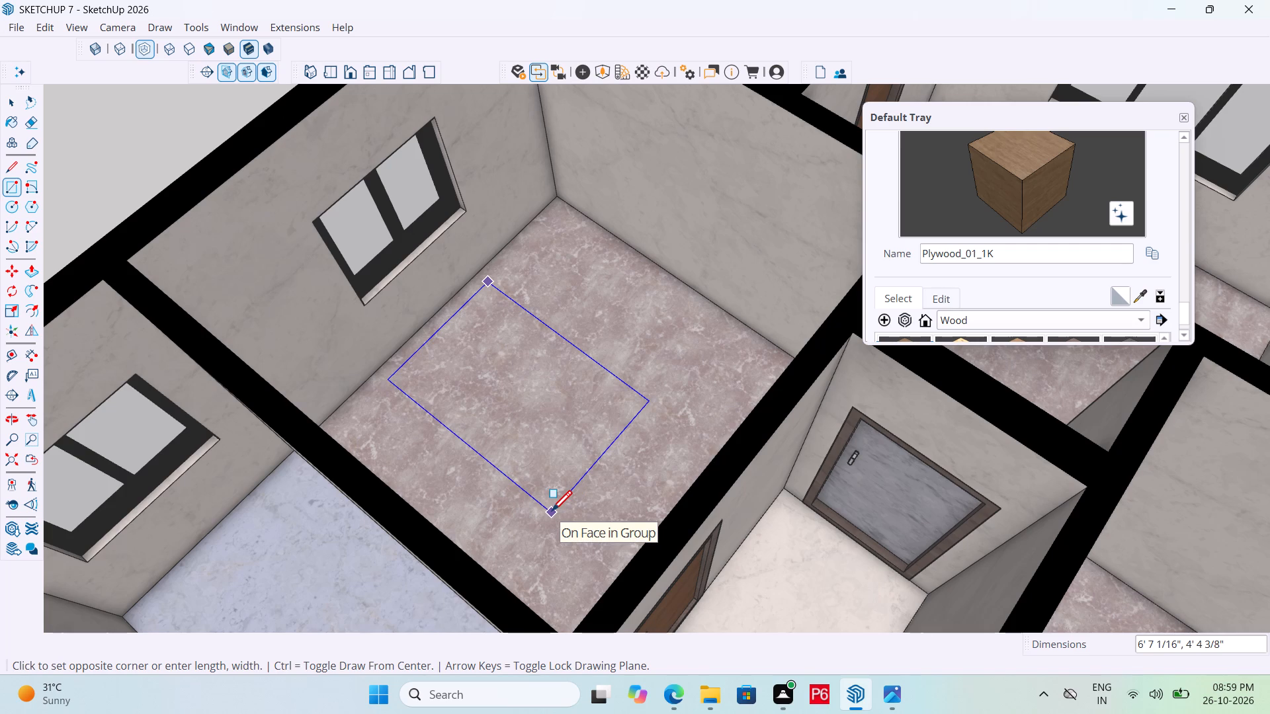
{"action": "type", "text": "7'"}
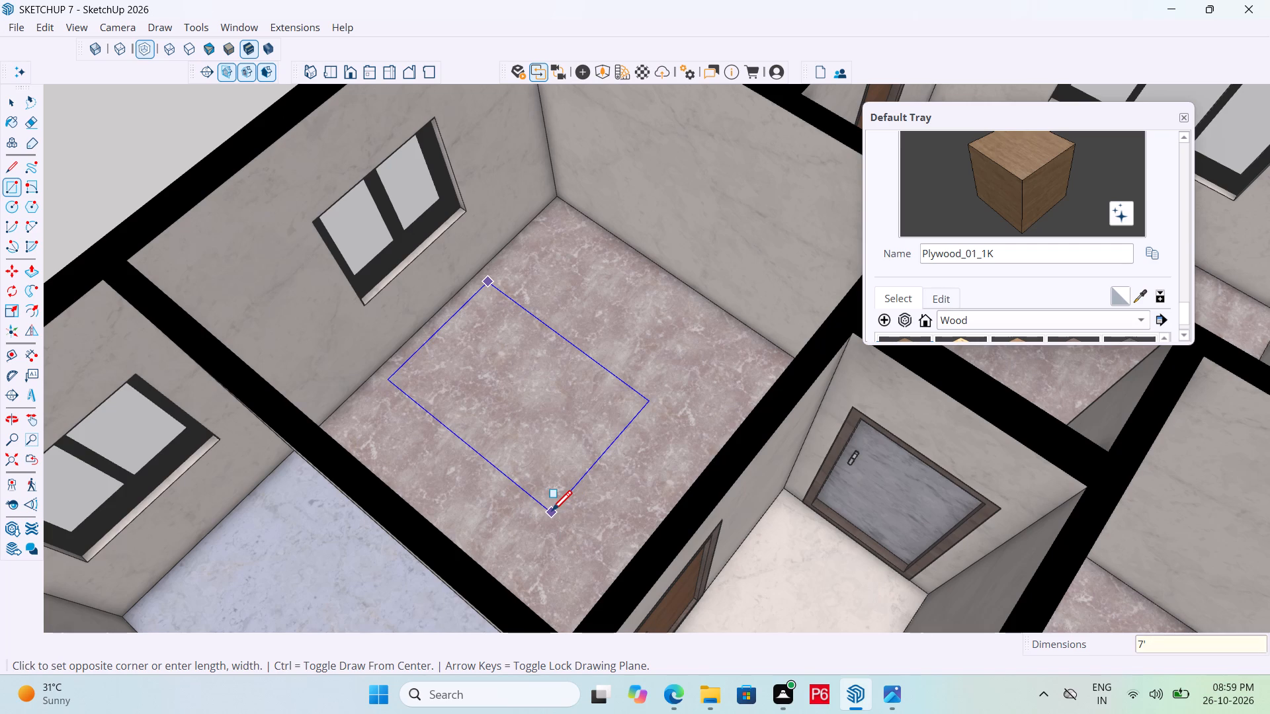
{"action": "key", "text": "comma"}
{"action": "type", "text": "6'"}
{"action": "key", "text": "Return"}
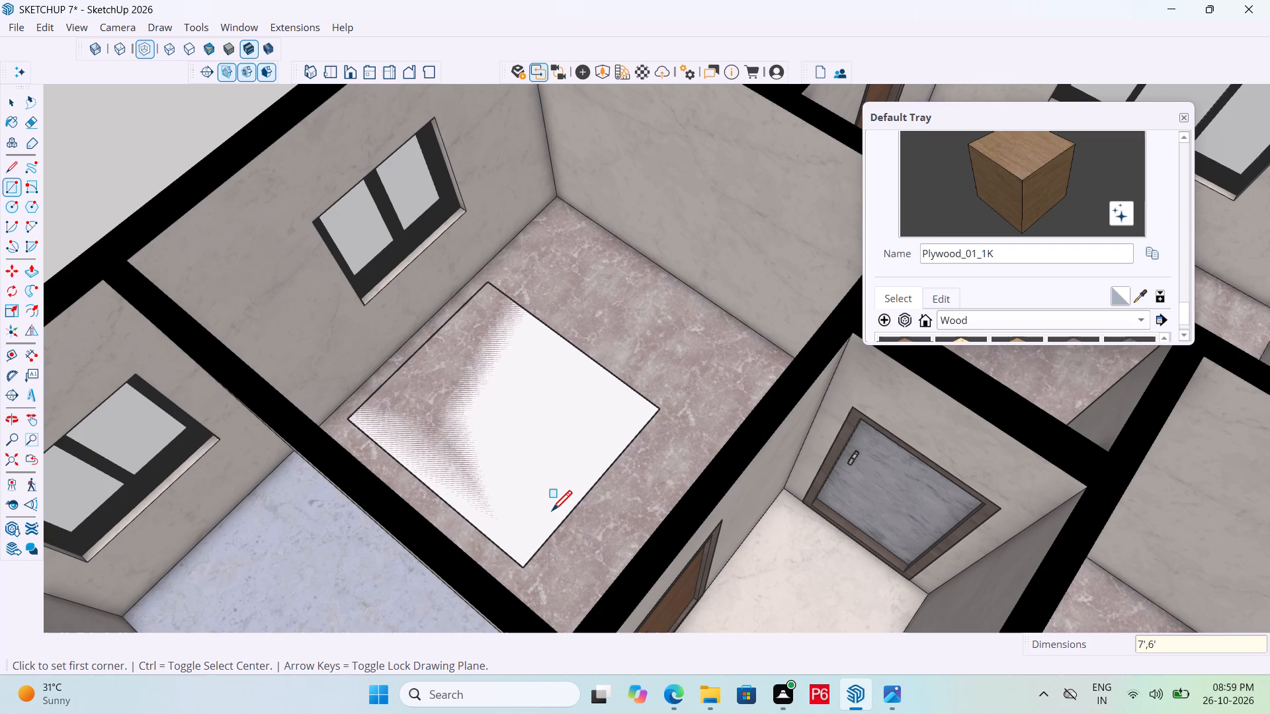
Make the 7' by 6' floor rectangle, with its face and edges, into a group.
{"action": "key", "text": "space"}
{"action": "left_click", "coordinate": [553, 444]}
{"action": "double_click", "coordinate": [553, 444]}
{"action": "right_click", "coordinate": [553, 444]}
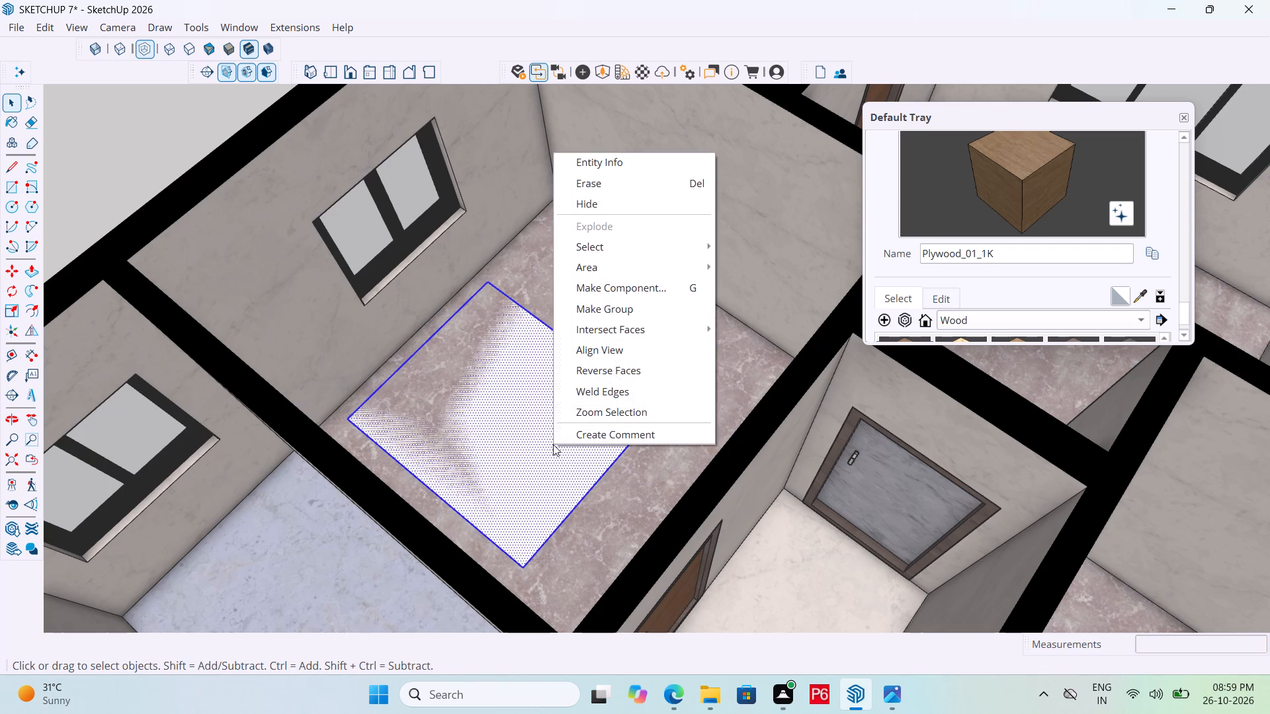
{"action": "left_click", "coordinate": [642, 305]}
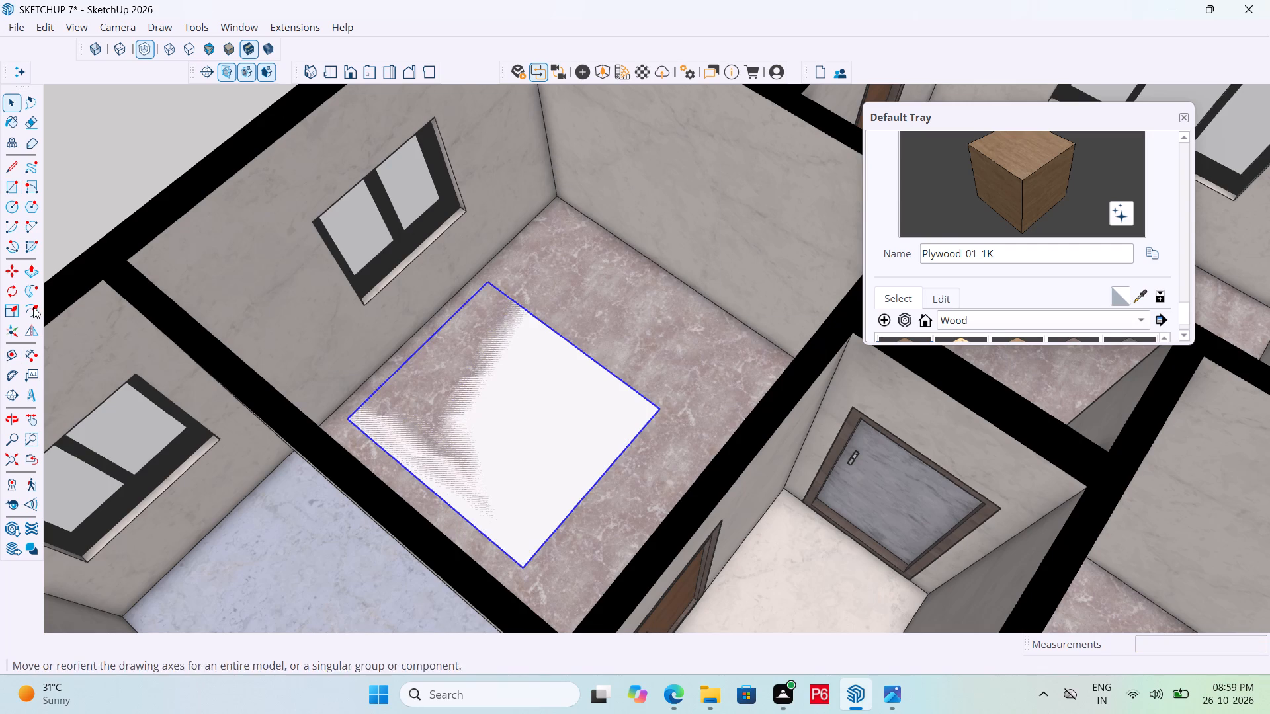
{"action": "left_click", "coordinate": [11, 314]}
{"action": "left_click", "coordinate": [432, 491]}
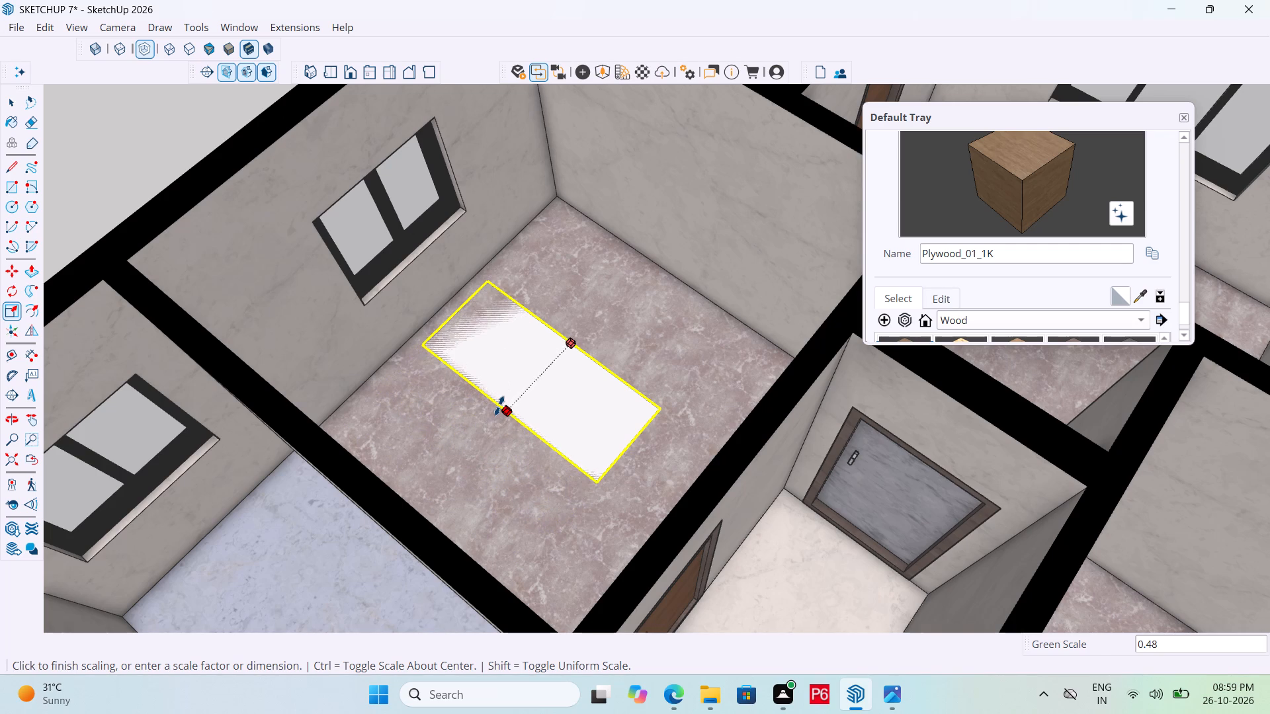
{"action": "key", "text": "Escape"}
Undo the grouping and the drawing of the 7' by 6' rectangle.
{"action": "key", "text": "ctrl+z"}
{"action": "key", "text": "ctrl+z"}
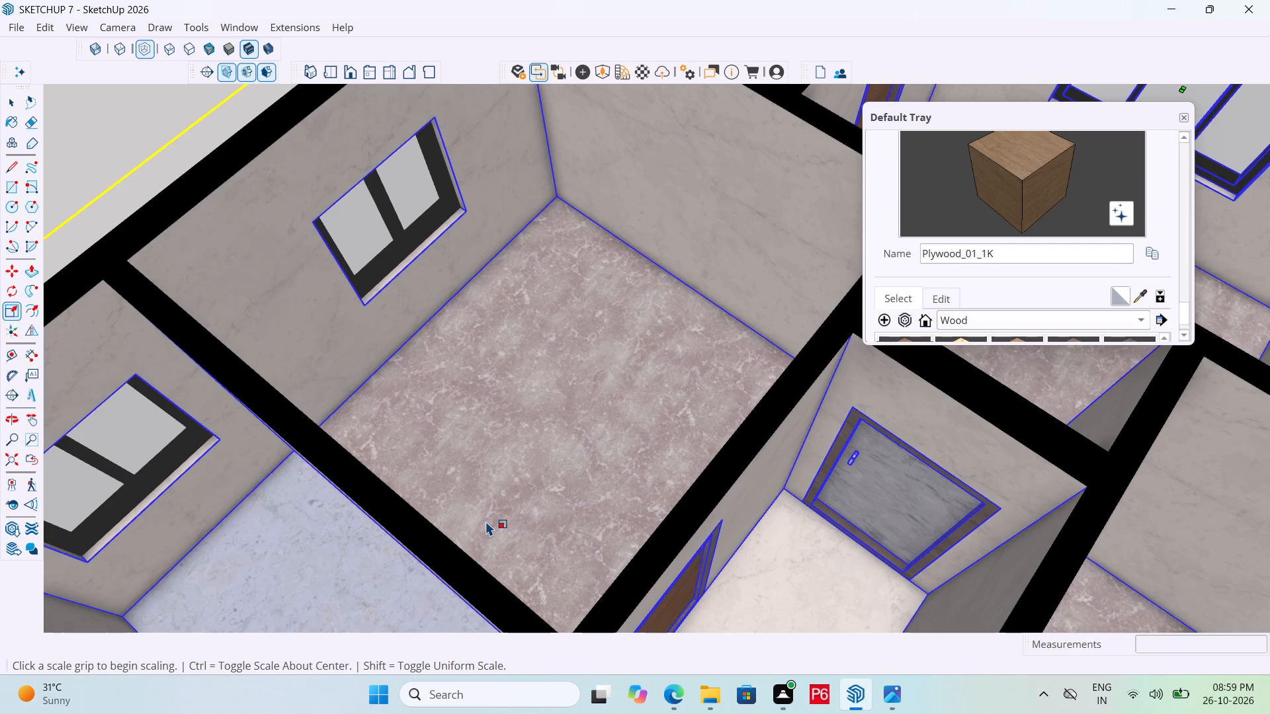
Draw a 7' by 5' rectangle on the pinkish marble floor, near the window wall of the same room.
{"action": "key", "text": "r"}
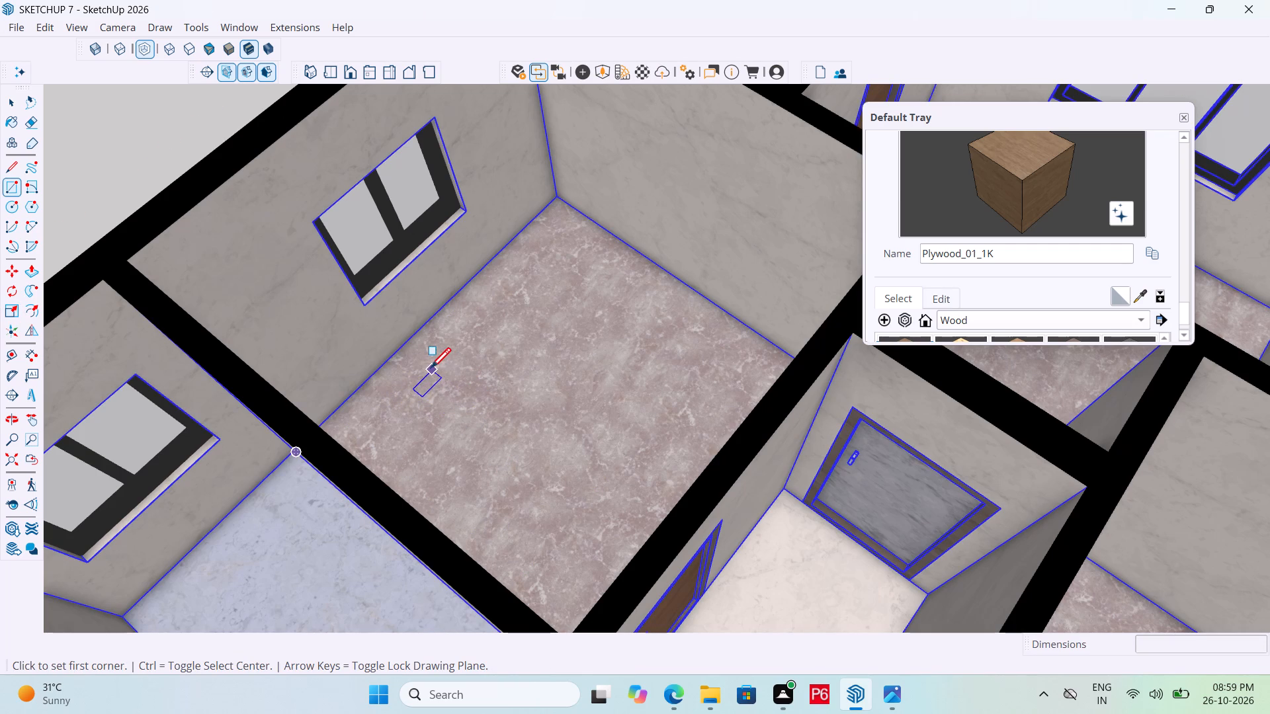
{"action": "left_click", "coordinate": [405, 364]}
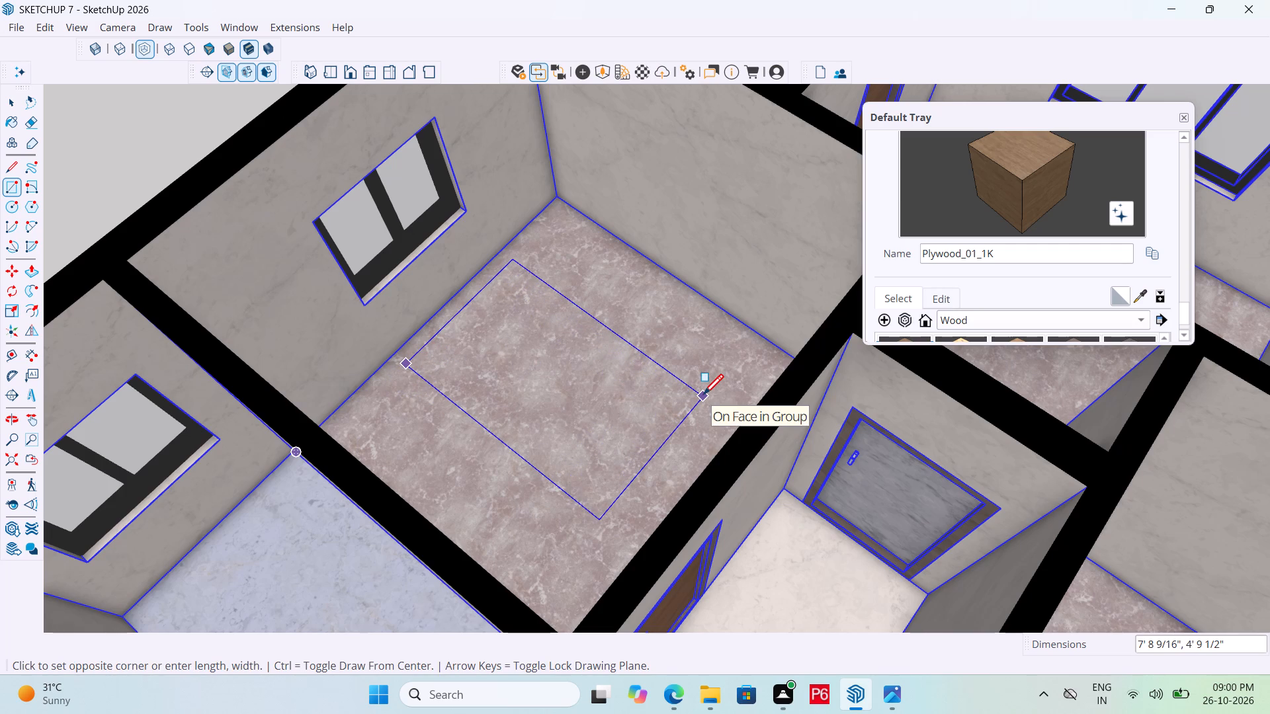
{"action": "type", "text": "7',"}
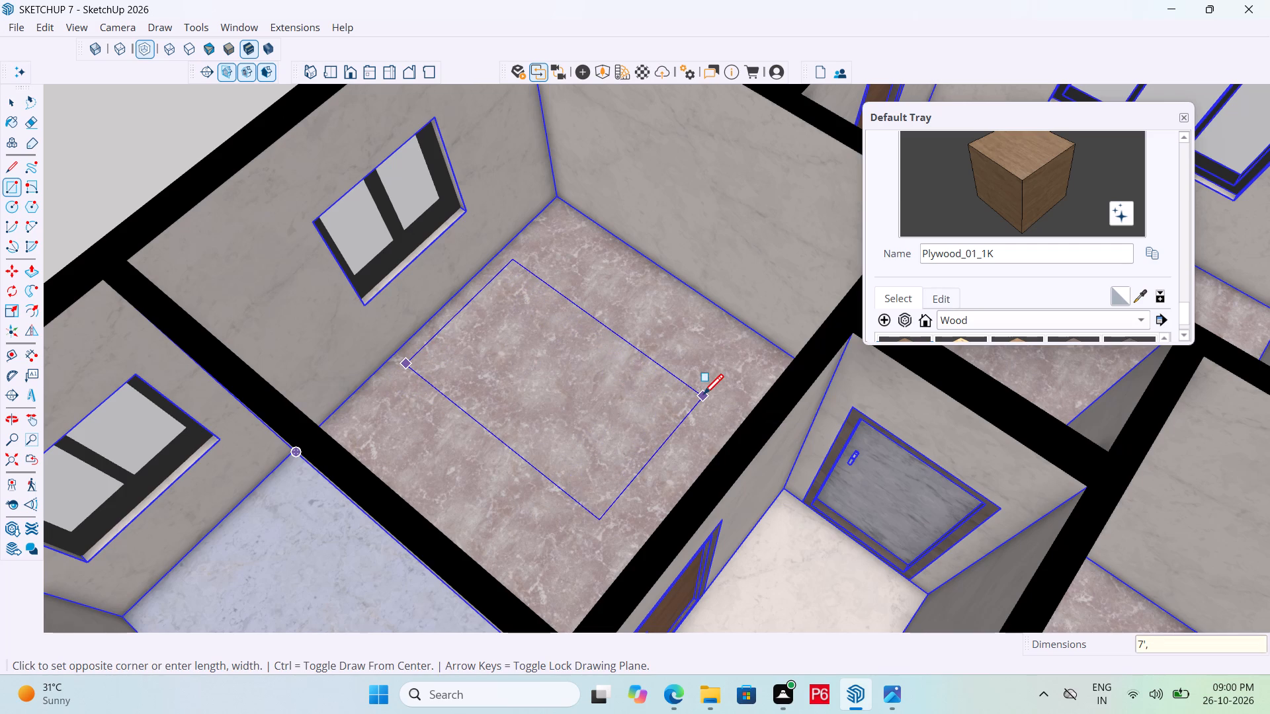
{"action": "type", "text": "5'"}
{"action": "key", "text": "Return"}
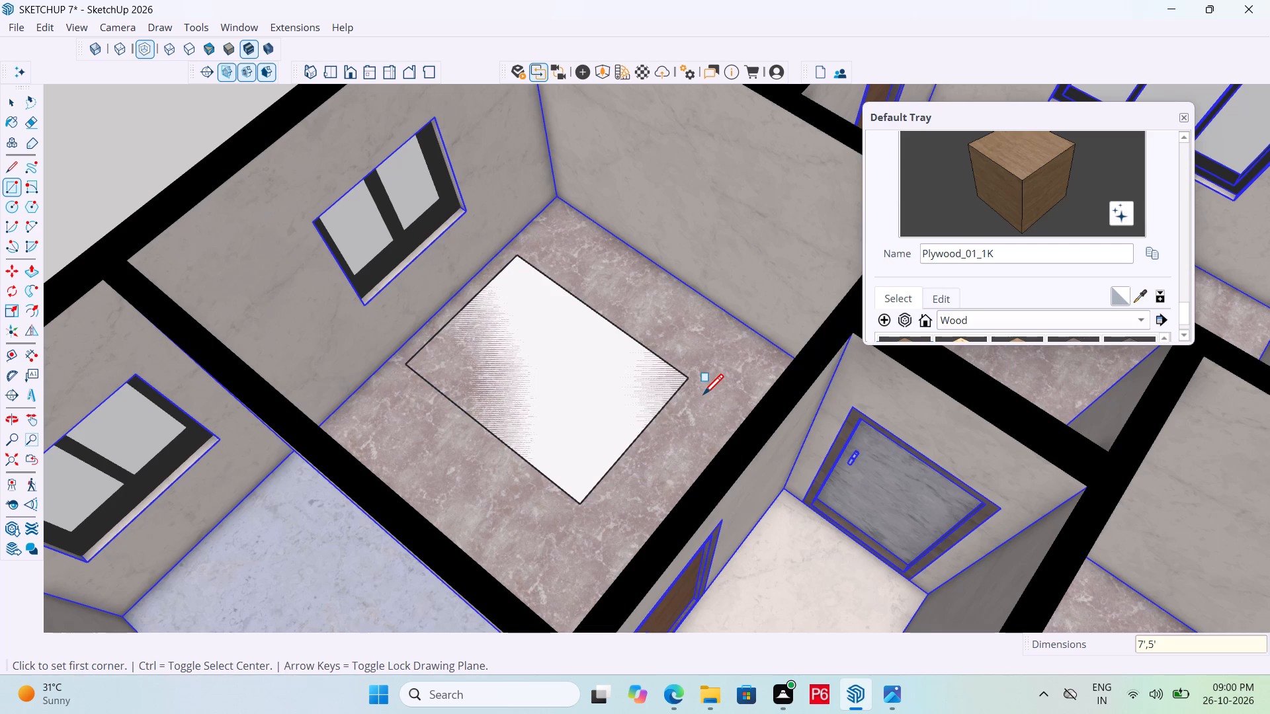